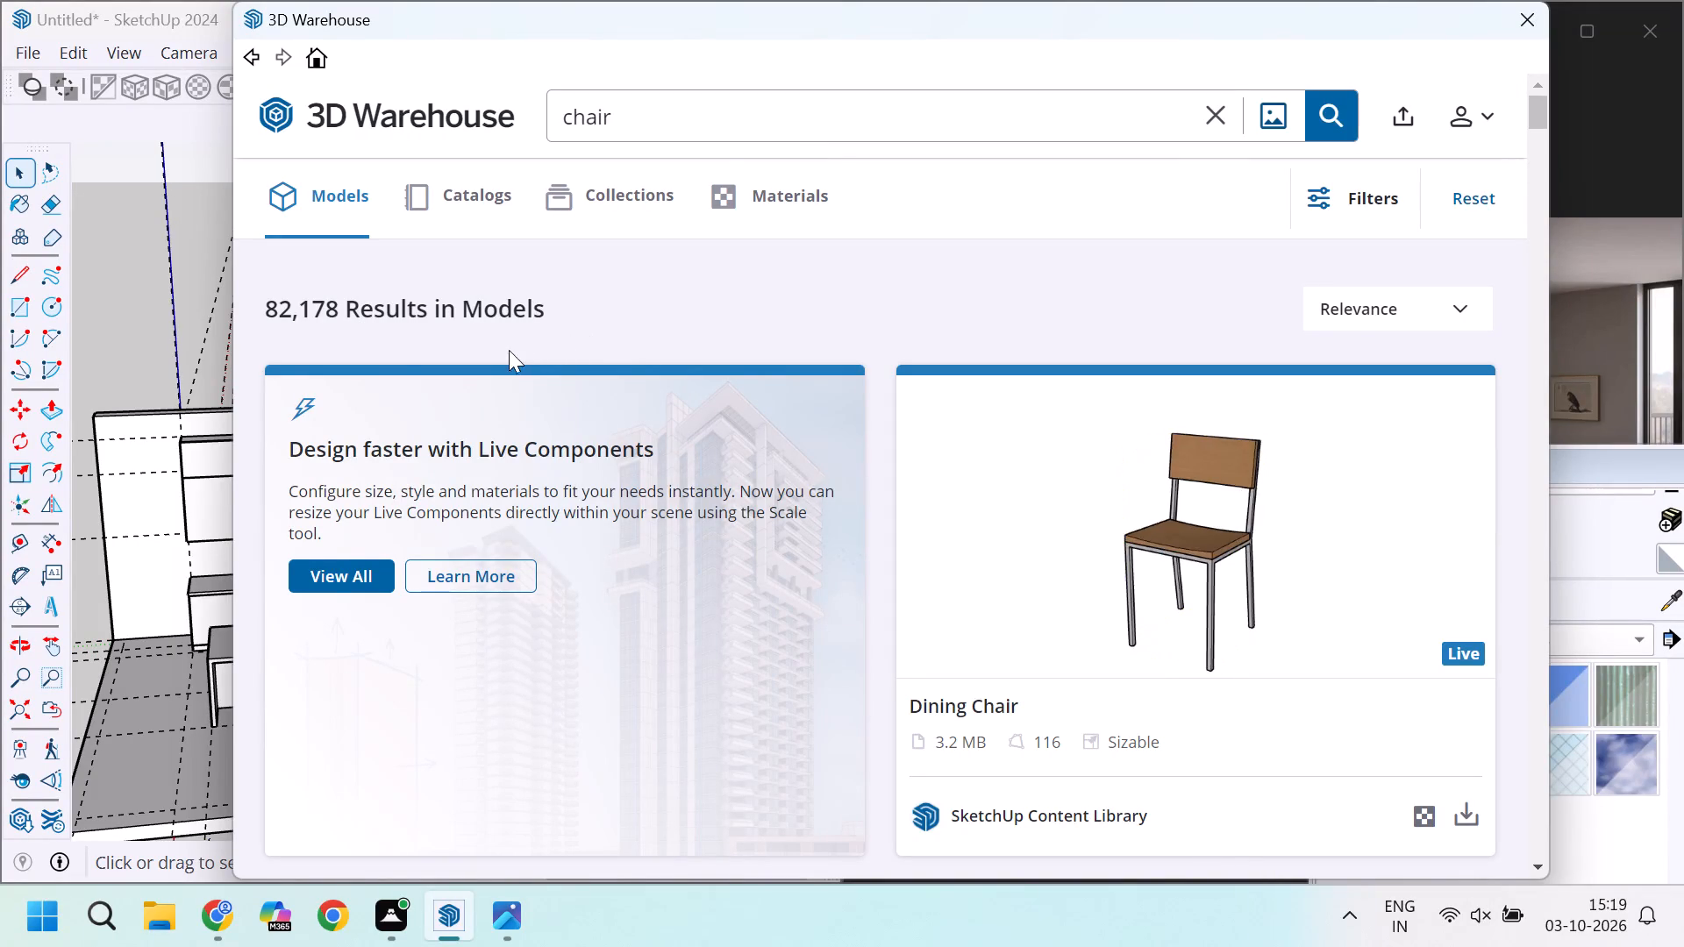
Examine the first chair models in the search results, including the dining, office and cafe chairs, for one suiting the kitchen.
scroll(598, 327, down, 6)
scroll(650, 356, up, 1)
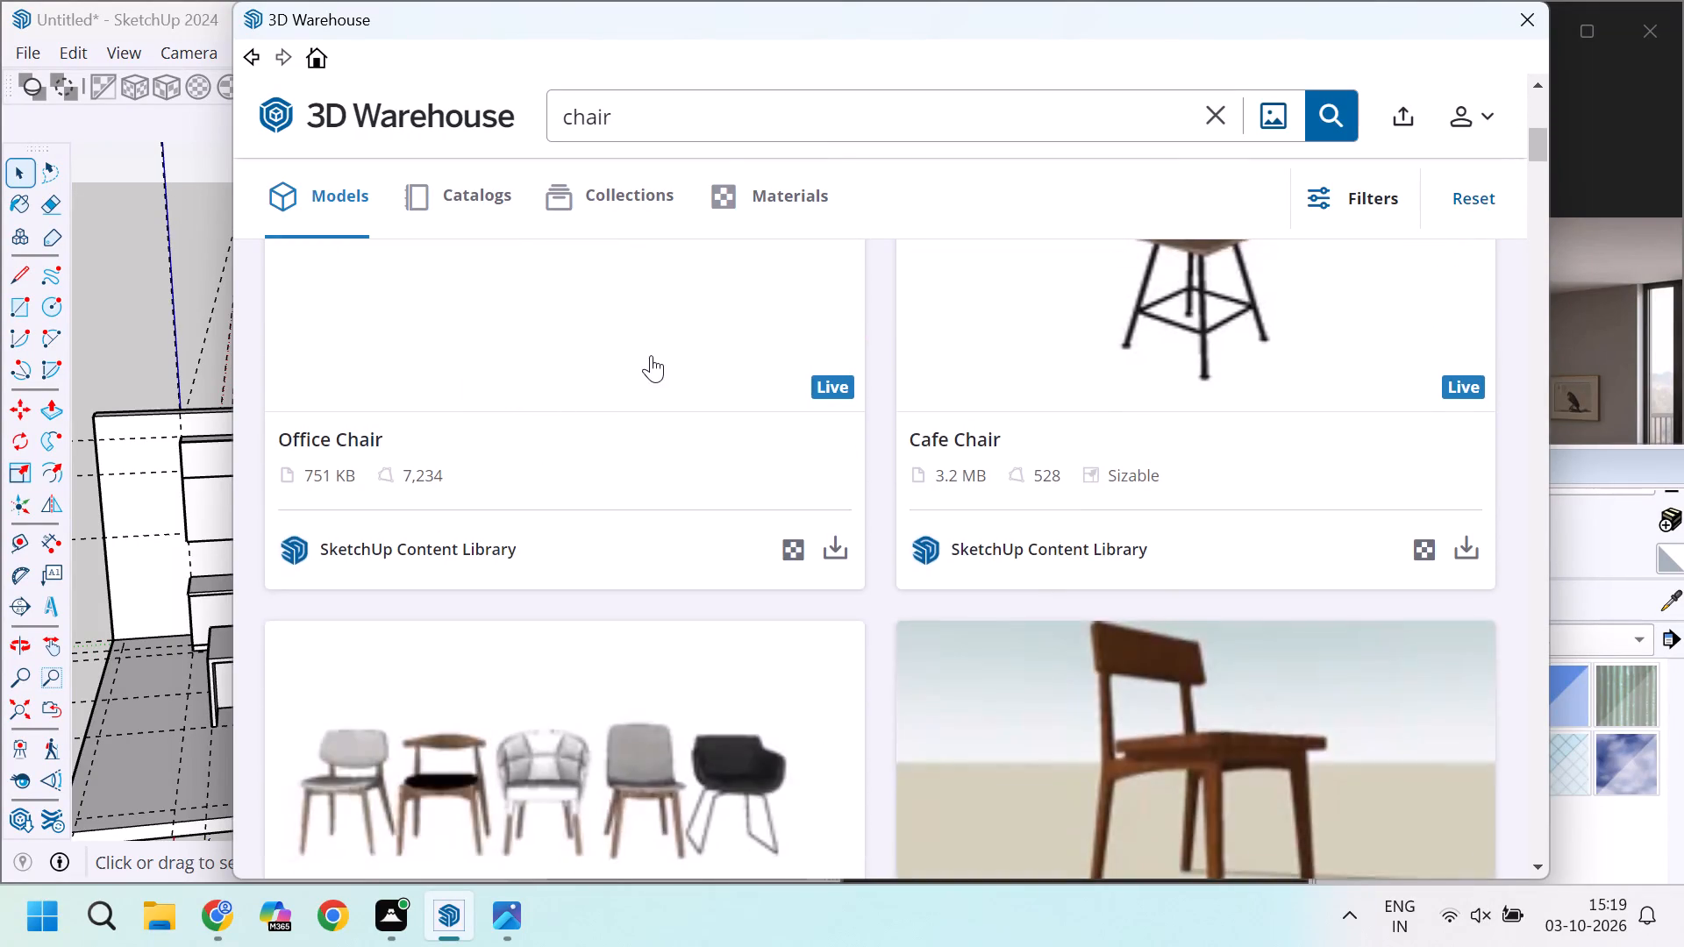
scroll(651, 355, up, 1)
scroll(683, 363, down, 3)
scroll(714, 344, up, 3)
scroll(877, 432, down, 2)
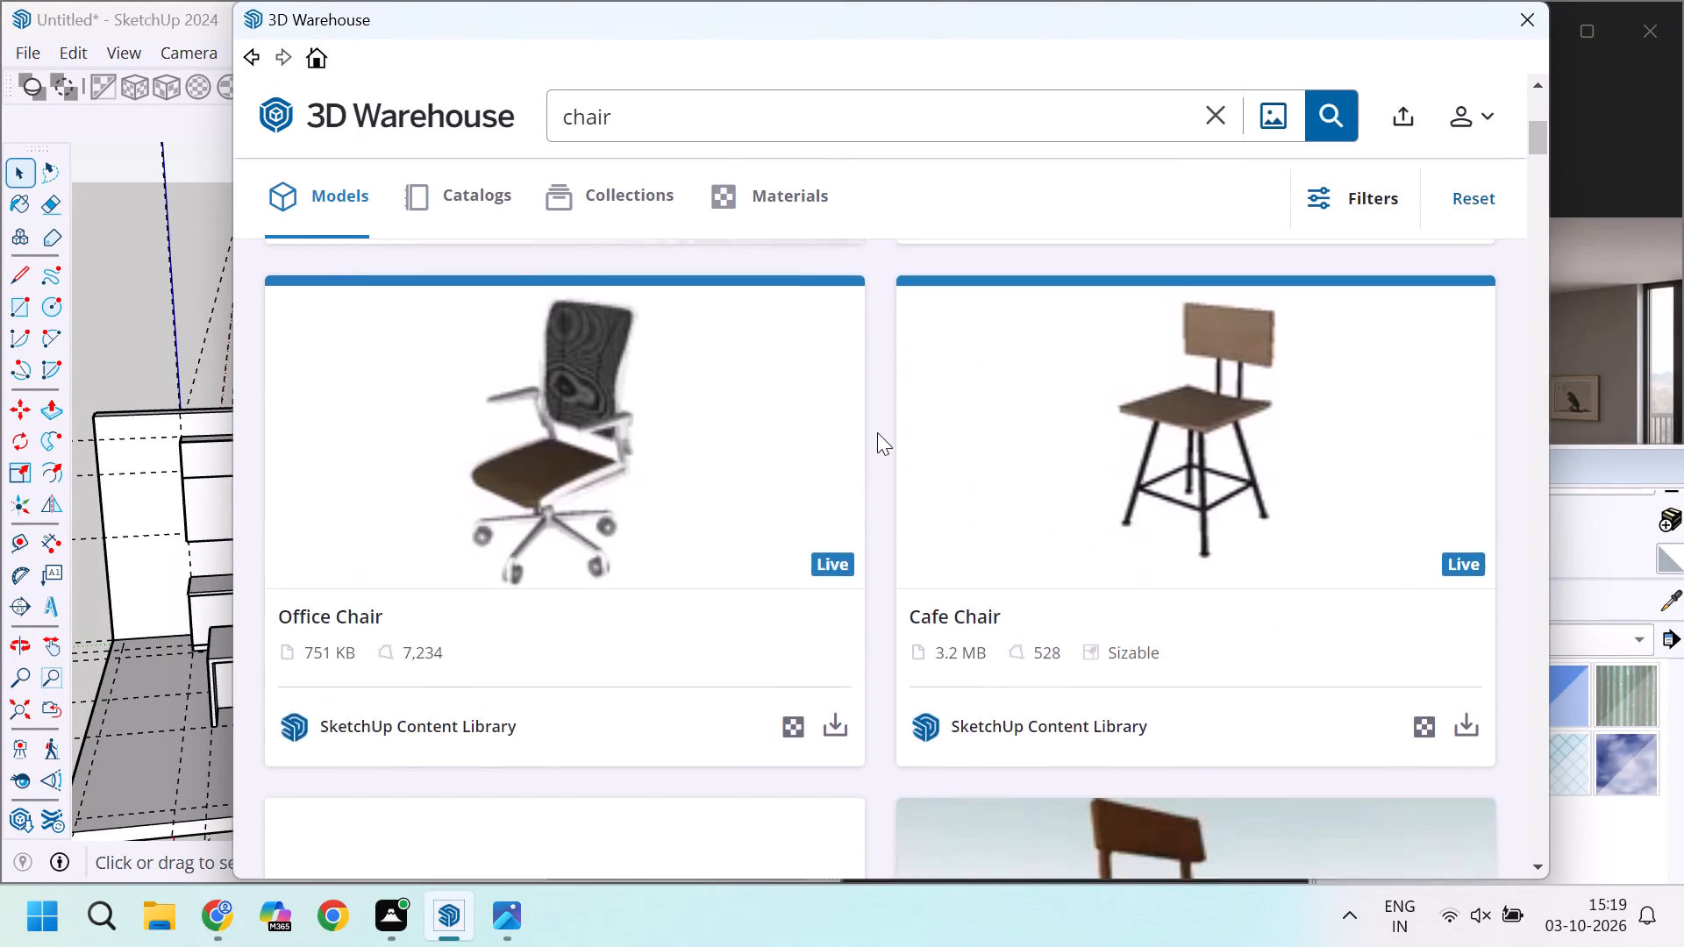
scroll(894, 436, up, 2)
scroll(925, 447, down, 6)
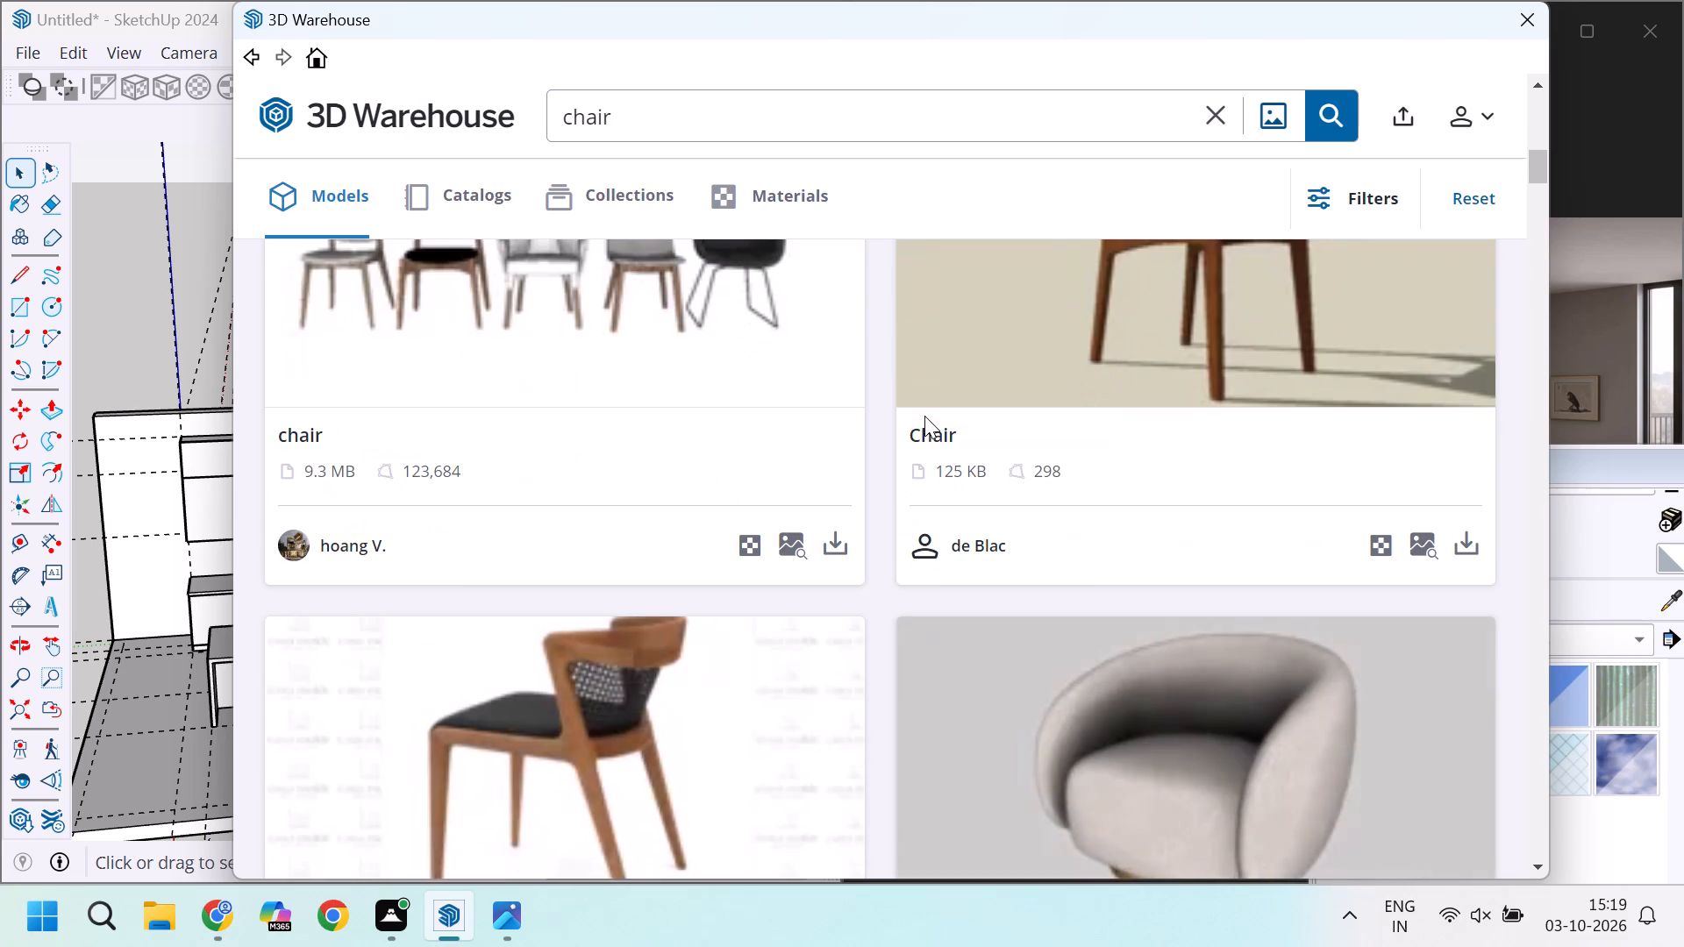
scroll(924, 416, down, 2)
scroll(831, 431, down, 1)
scroll(831, 431, up, 9)
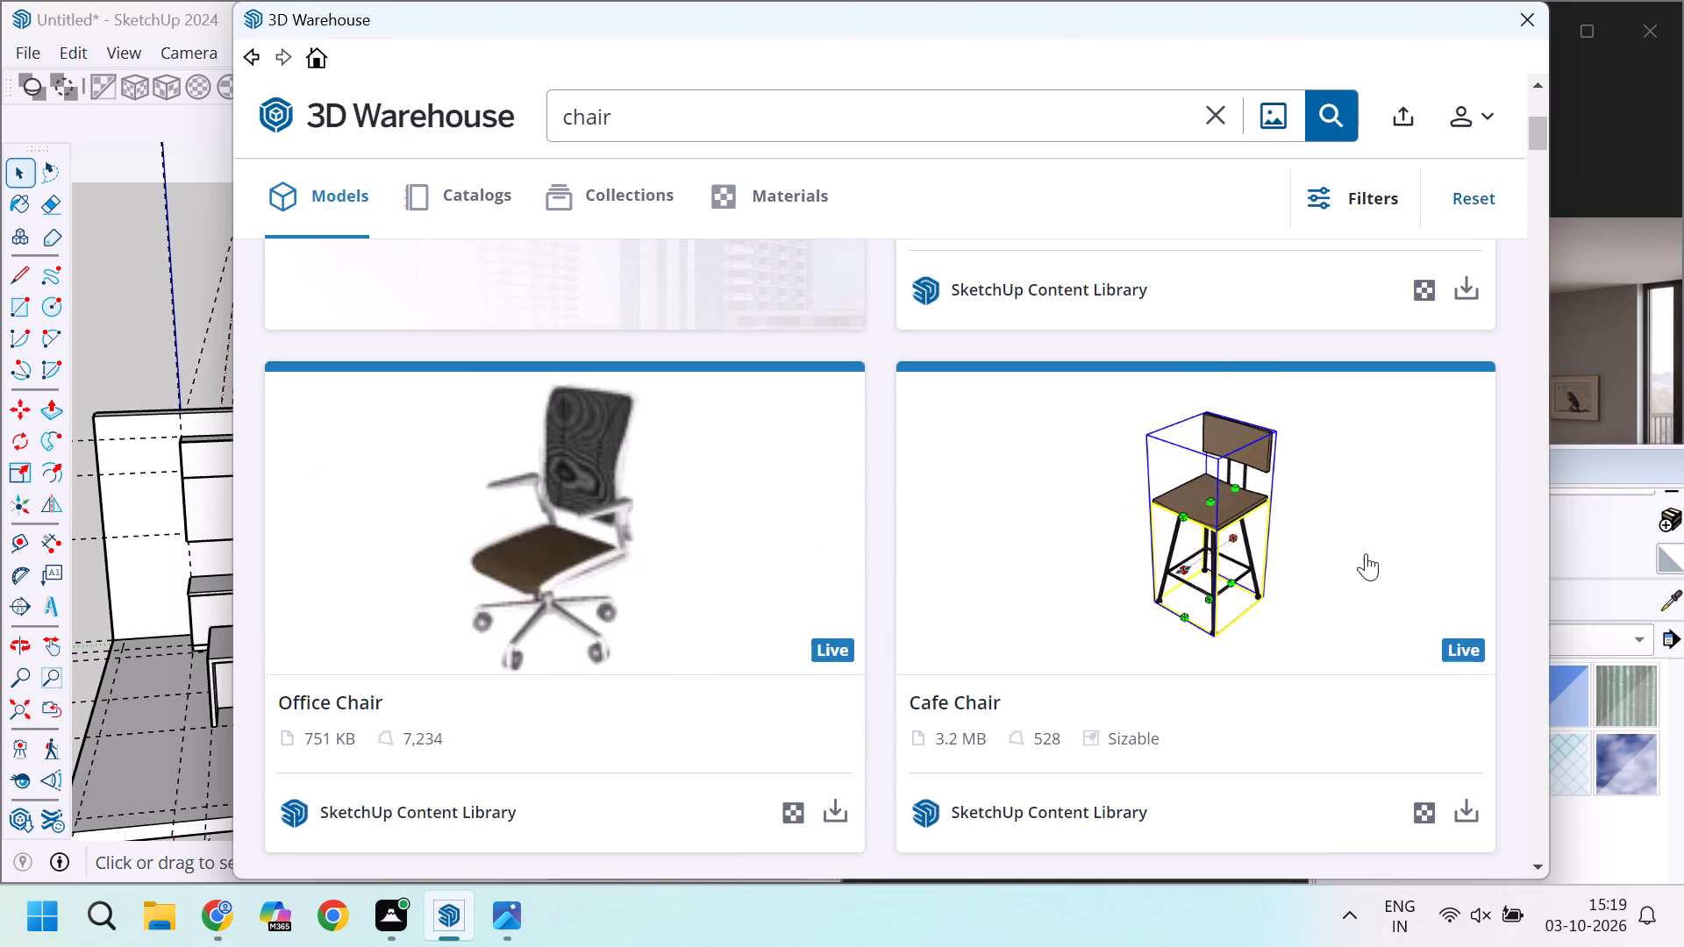
scroll(1291, 522, down, 5)
scroll(1218, 547, down, 3)
scroll(1218, 547, up, 4)
scroll(1217, 546, down, 2)
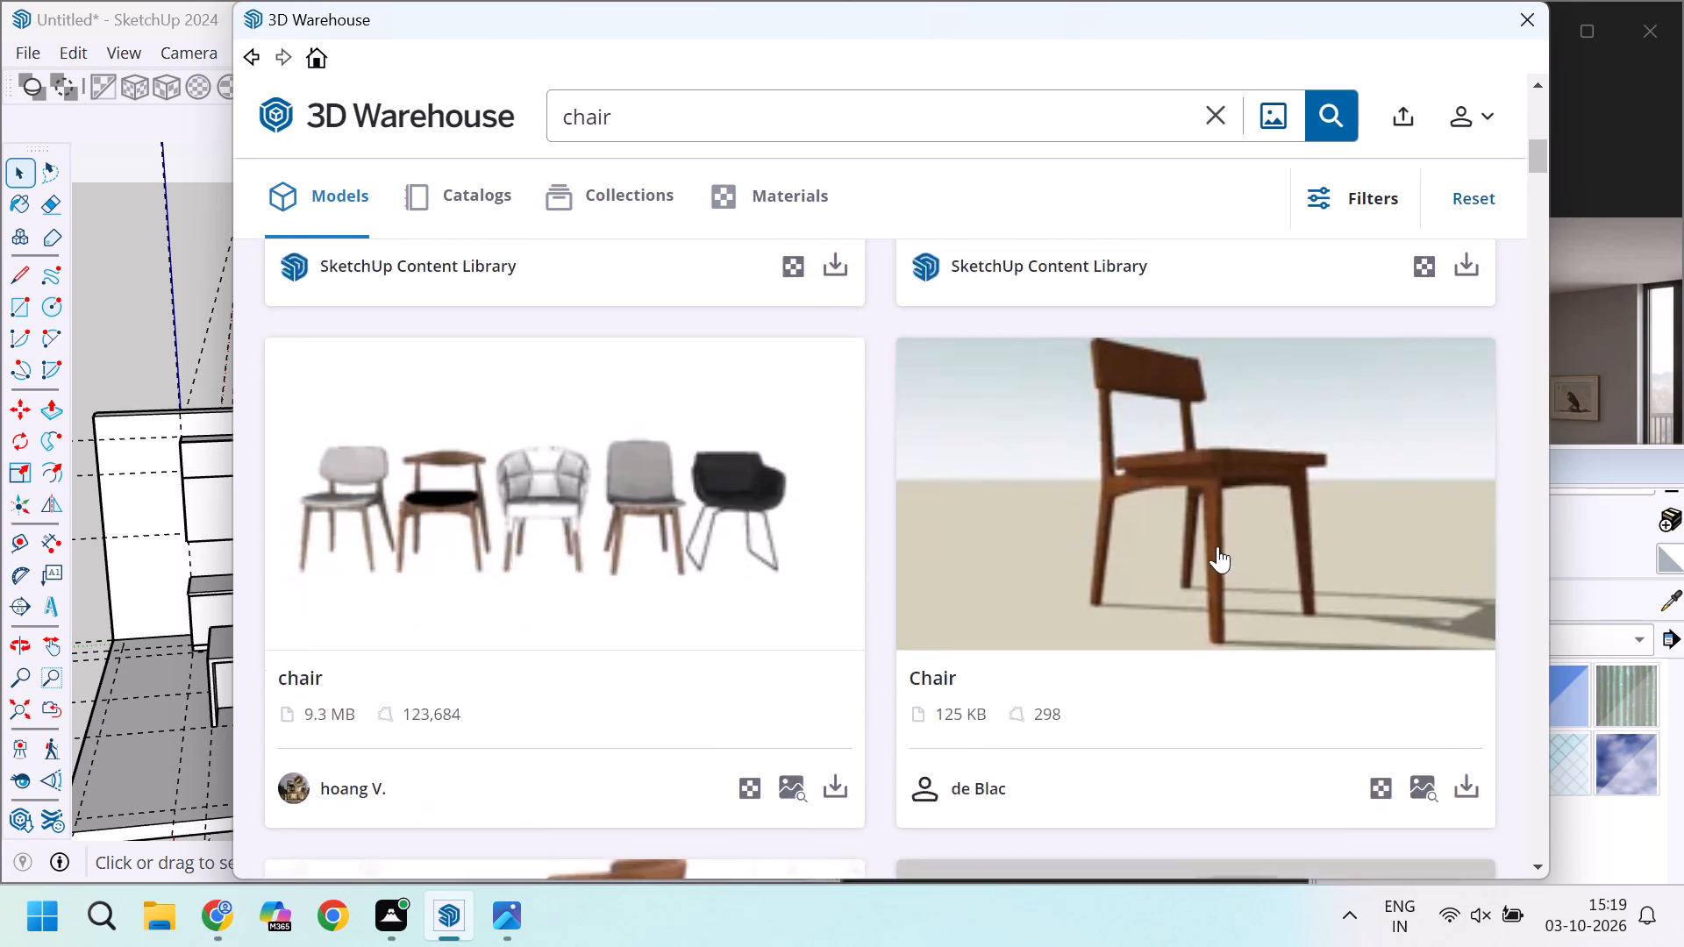
Look through the rest of the first batch of chair results for a model matching the reference kitchen.
scroll(1217, 546, down, 15)
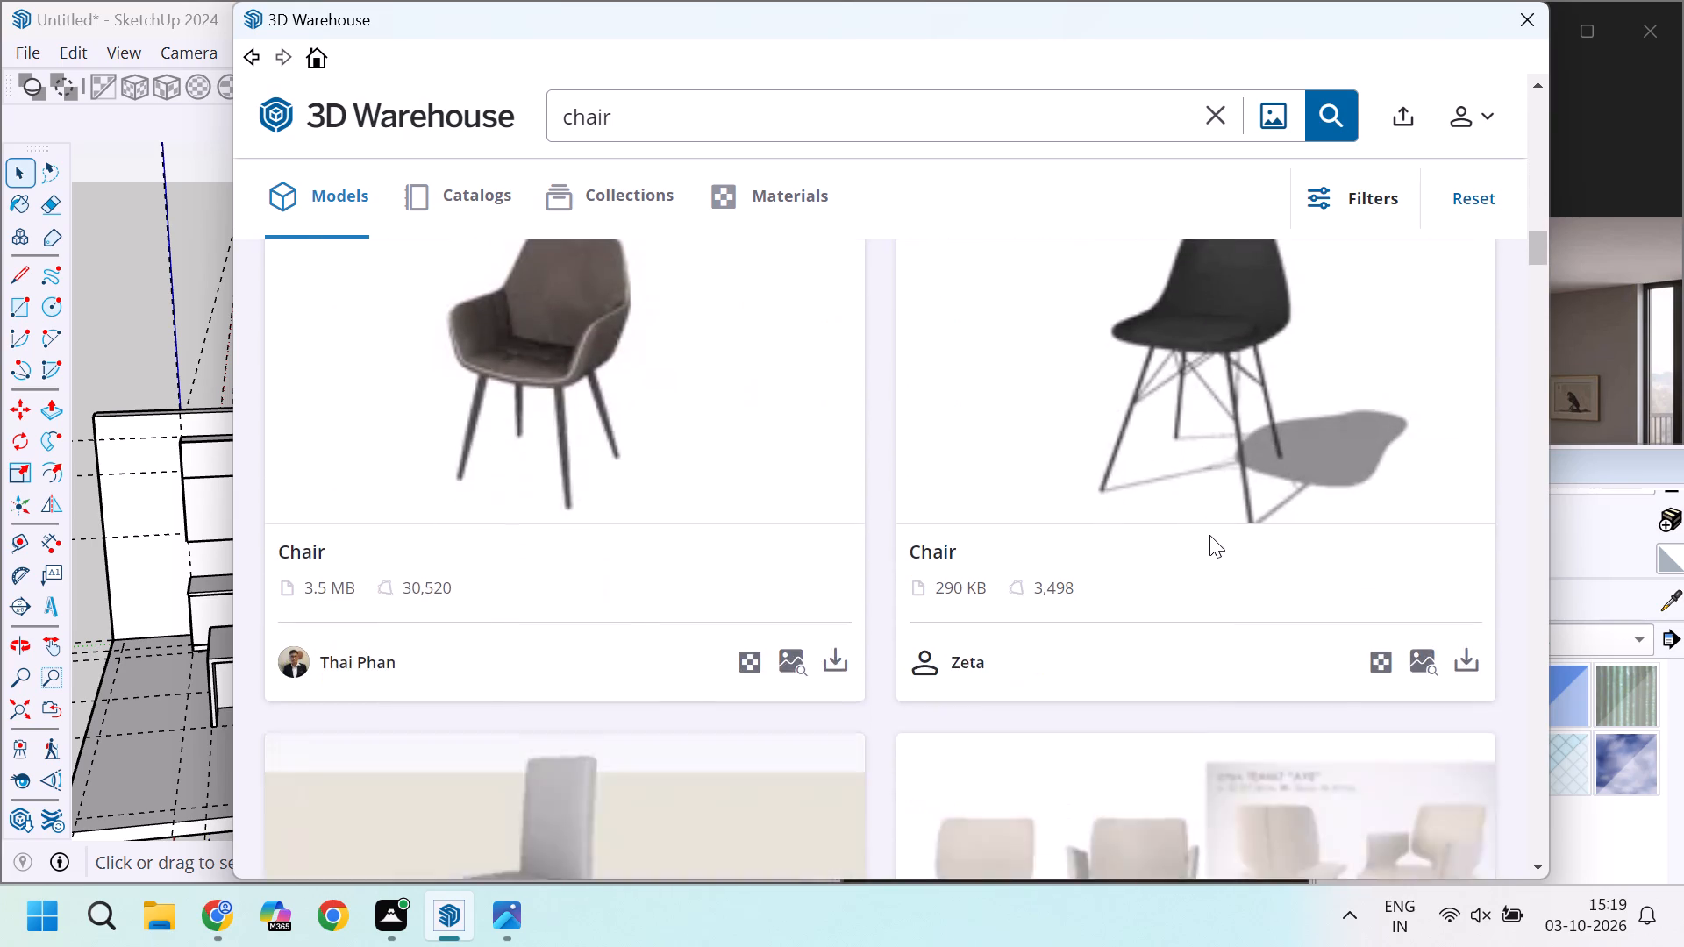
scroll(1209, 535, up, 1)
scroll(1209, 535, down, 8)
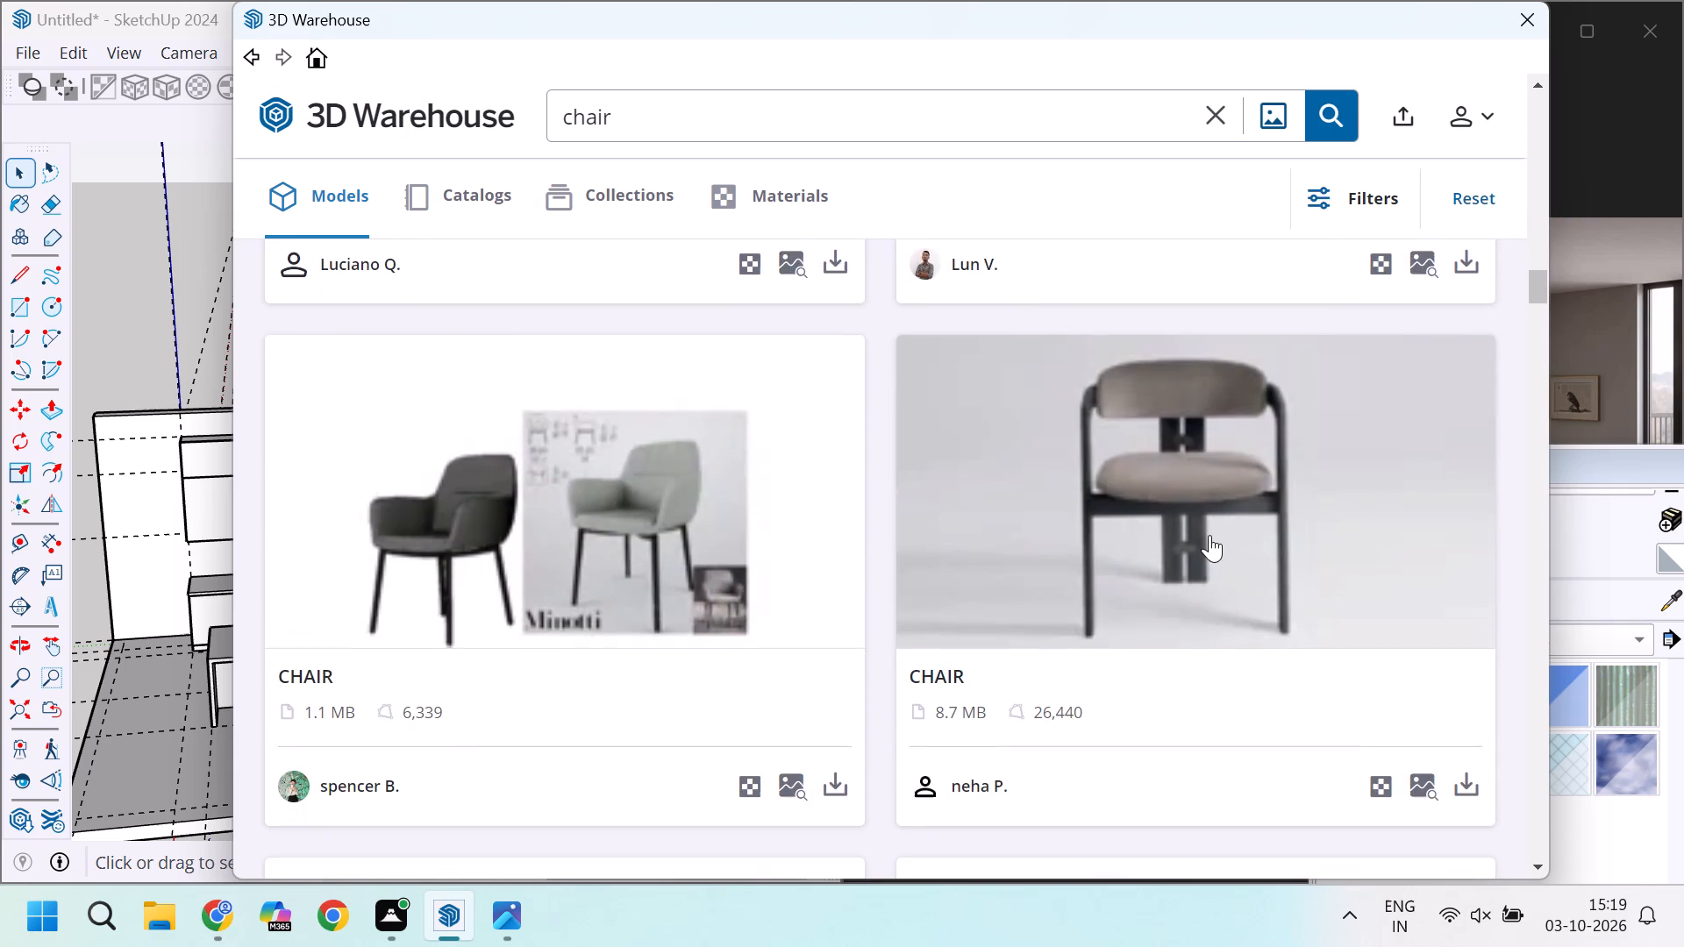
scroll(1209, 535, down, 4)
scroll(1208, 530, up, 1)
scroll(1208, 530, down, 2)
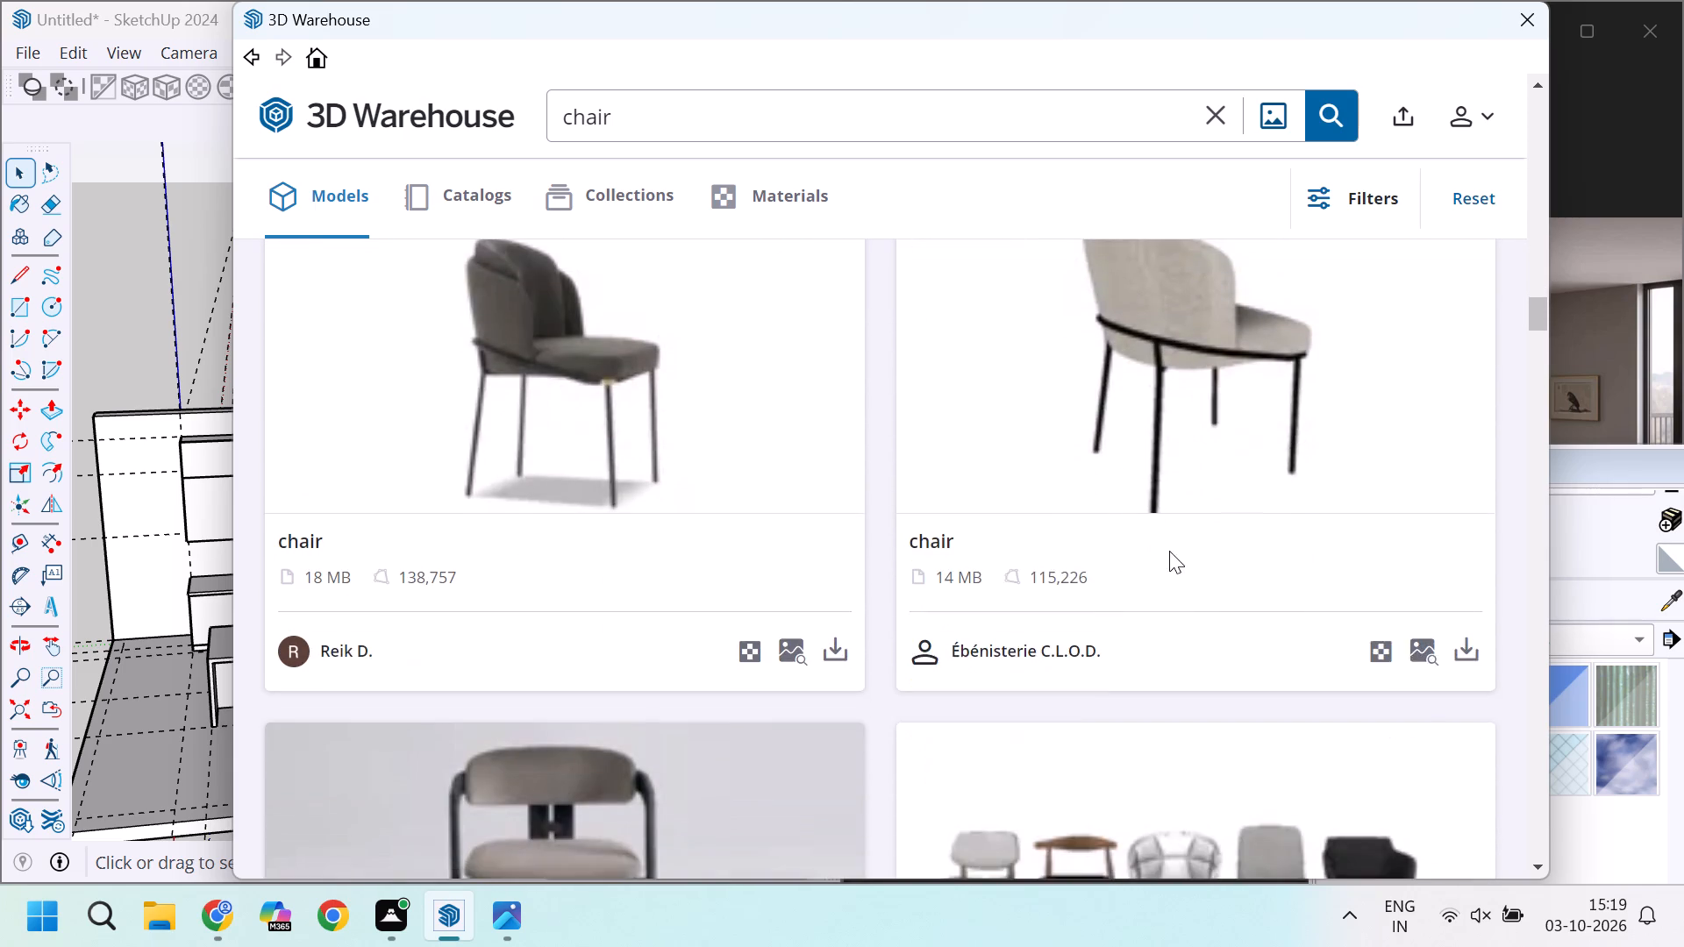
scroll(1169, 551, down, 10)
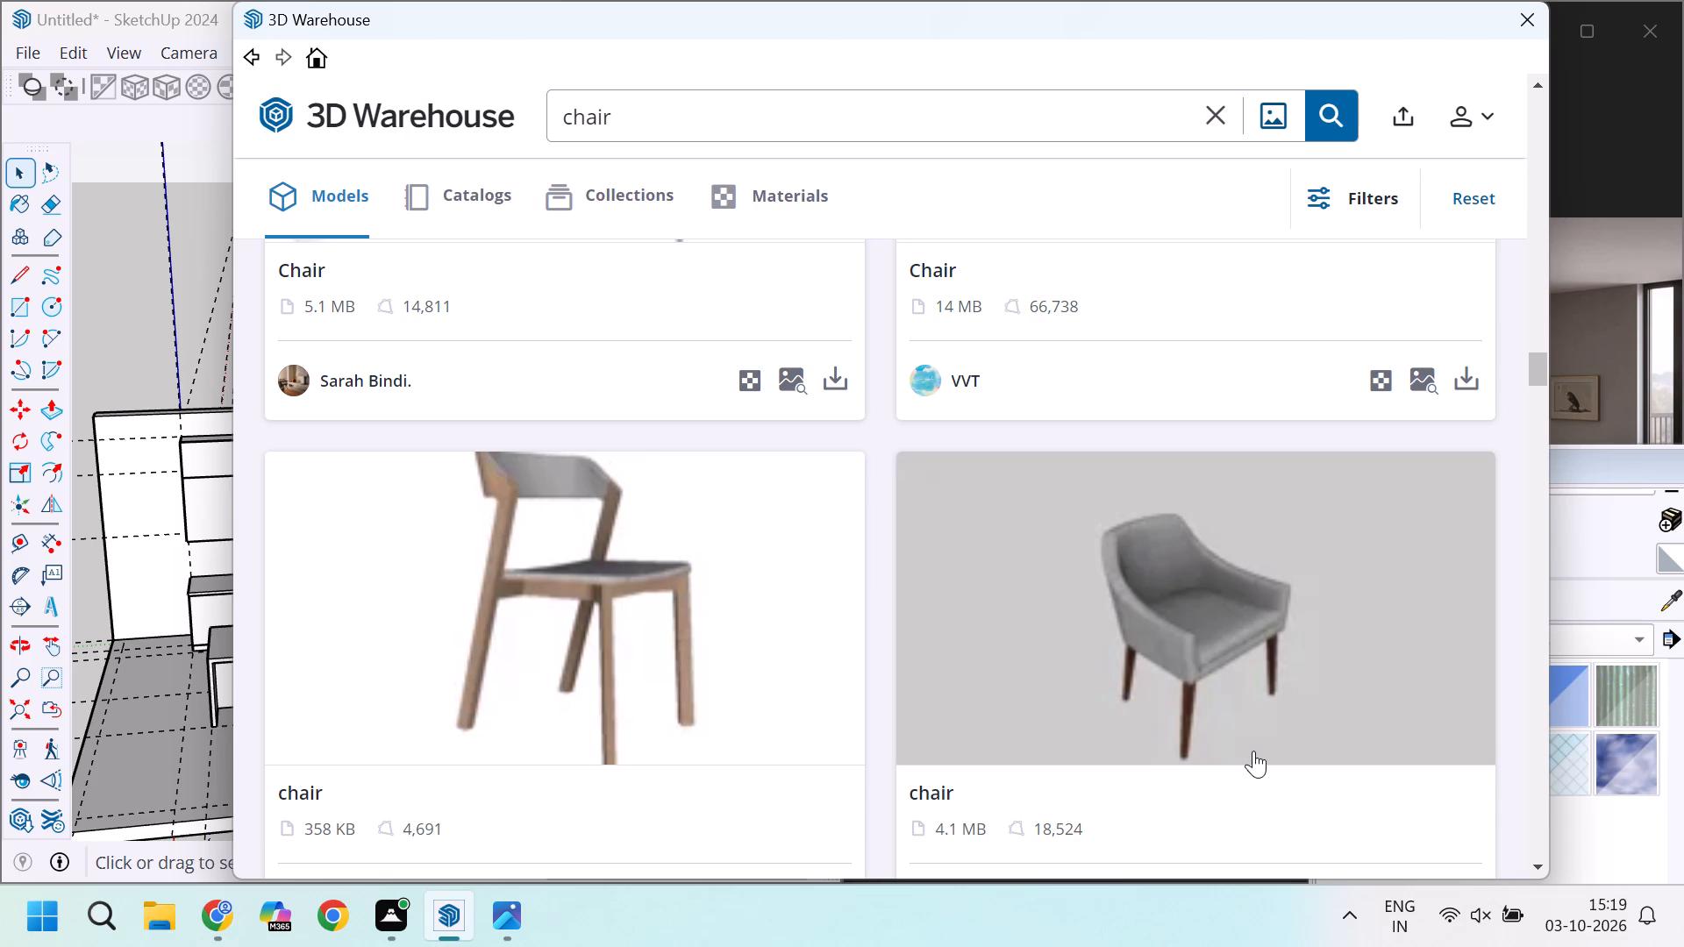
scroll(1246, 700, down, 4)
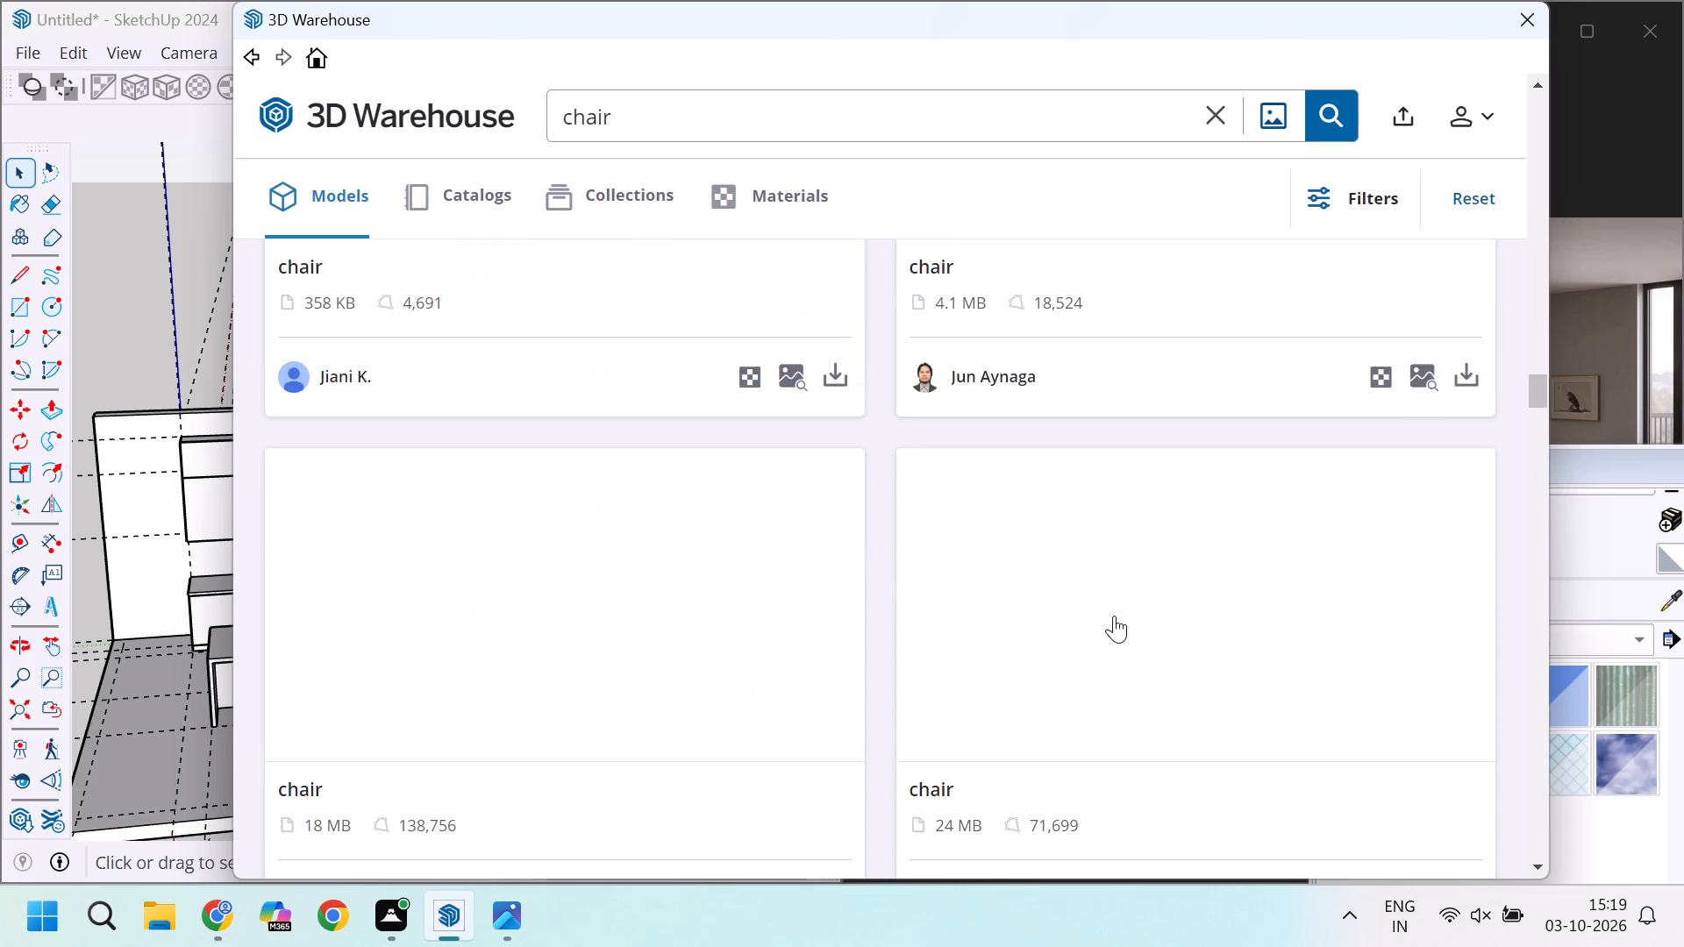
scroll(1114, 616, down, 2)
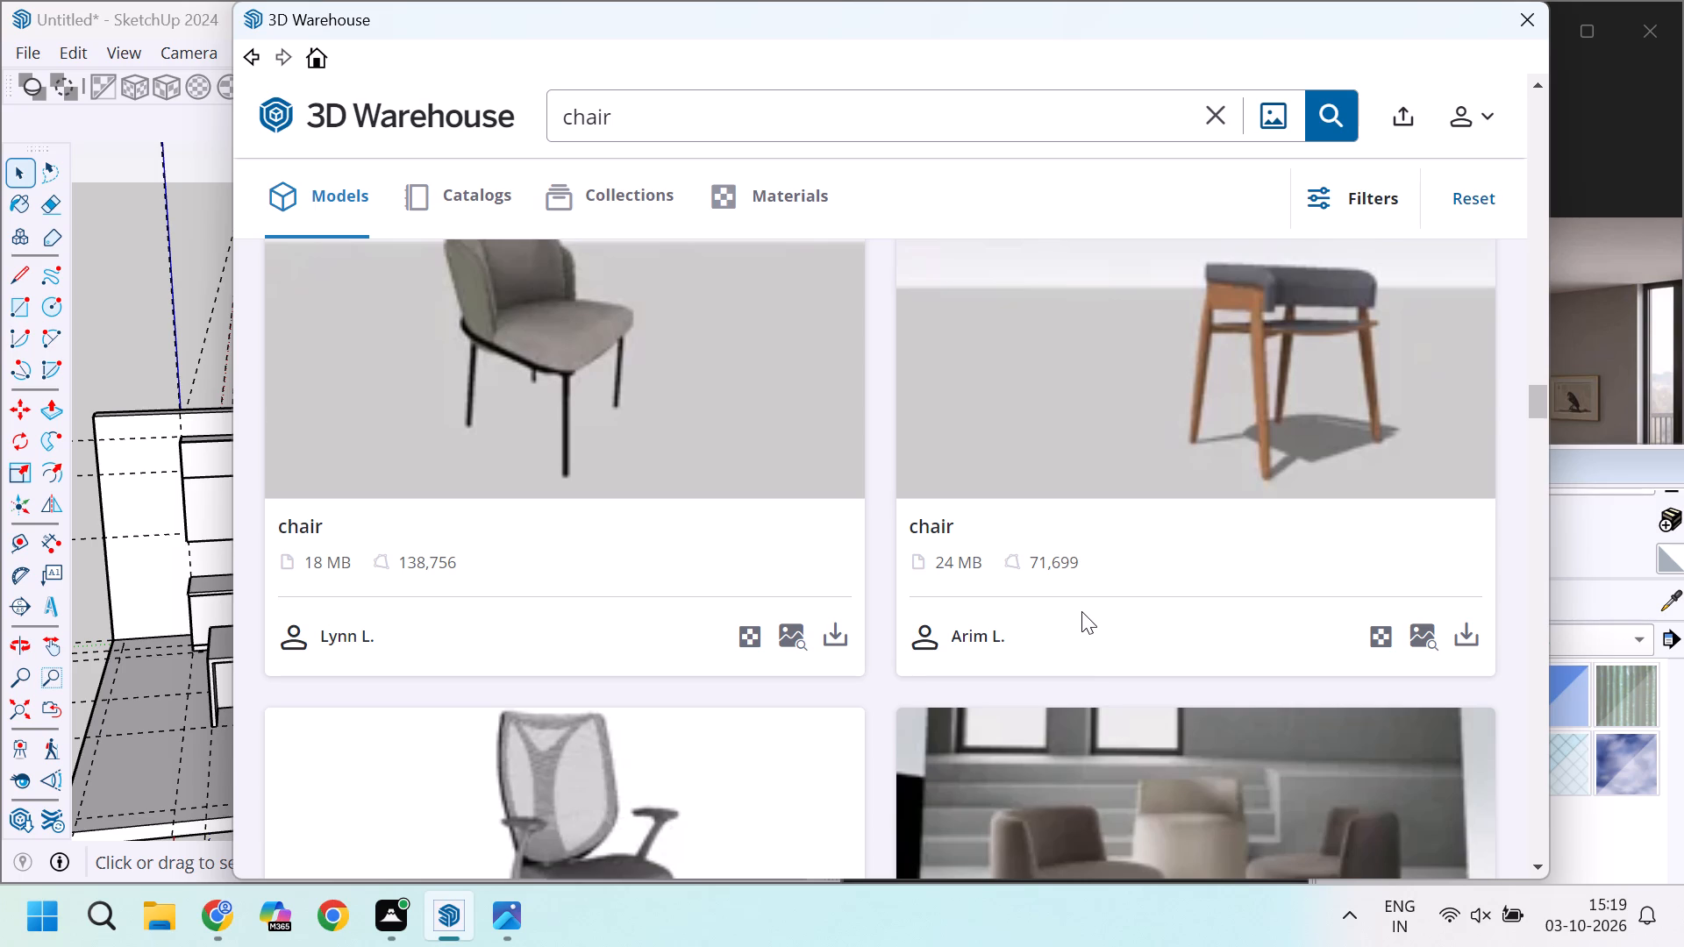
scroll(1081, 611, down, 5)
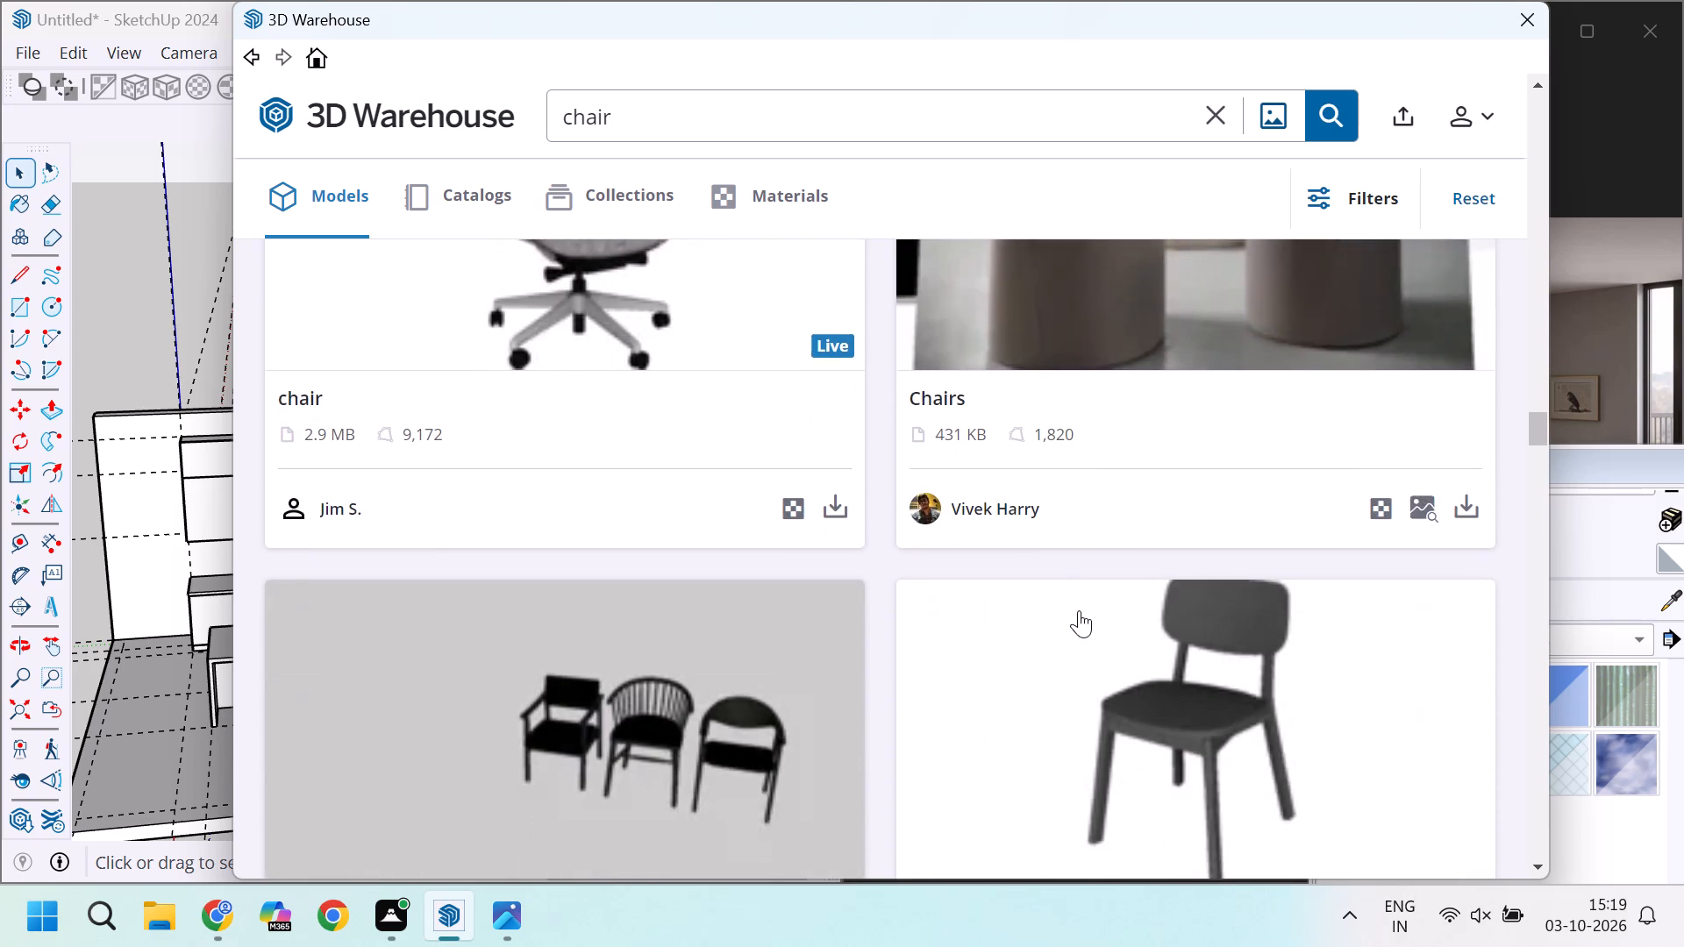
scroll(1079, 610, down, 7)
scroll(1084, 609, up, 1)
scroll(1084, 609, down, 2)
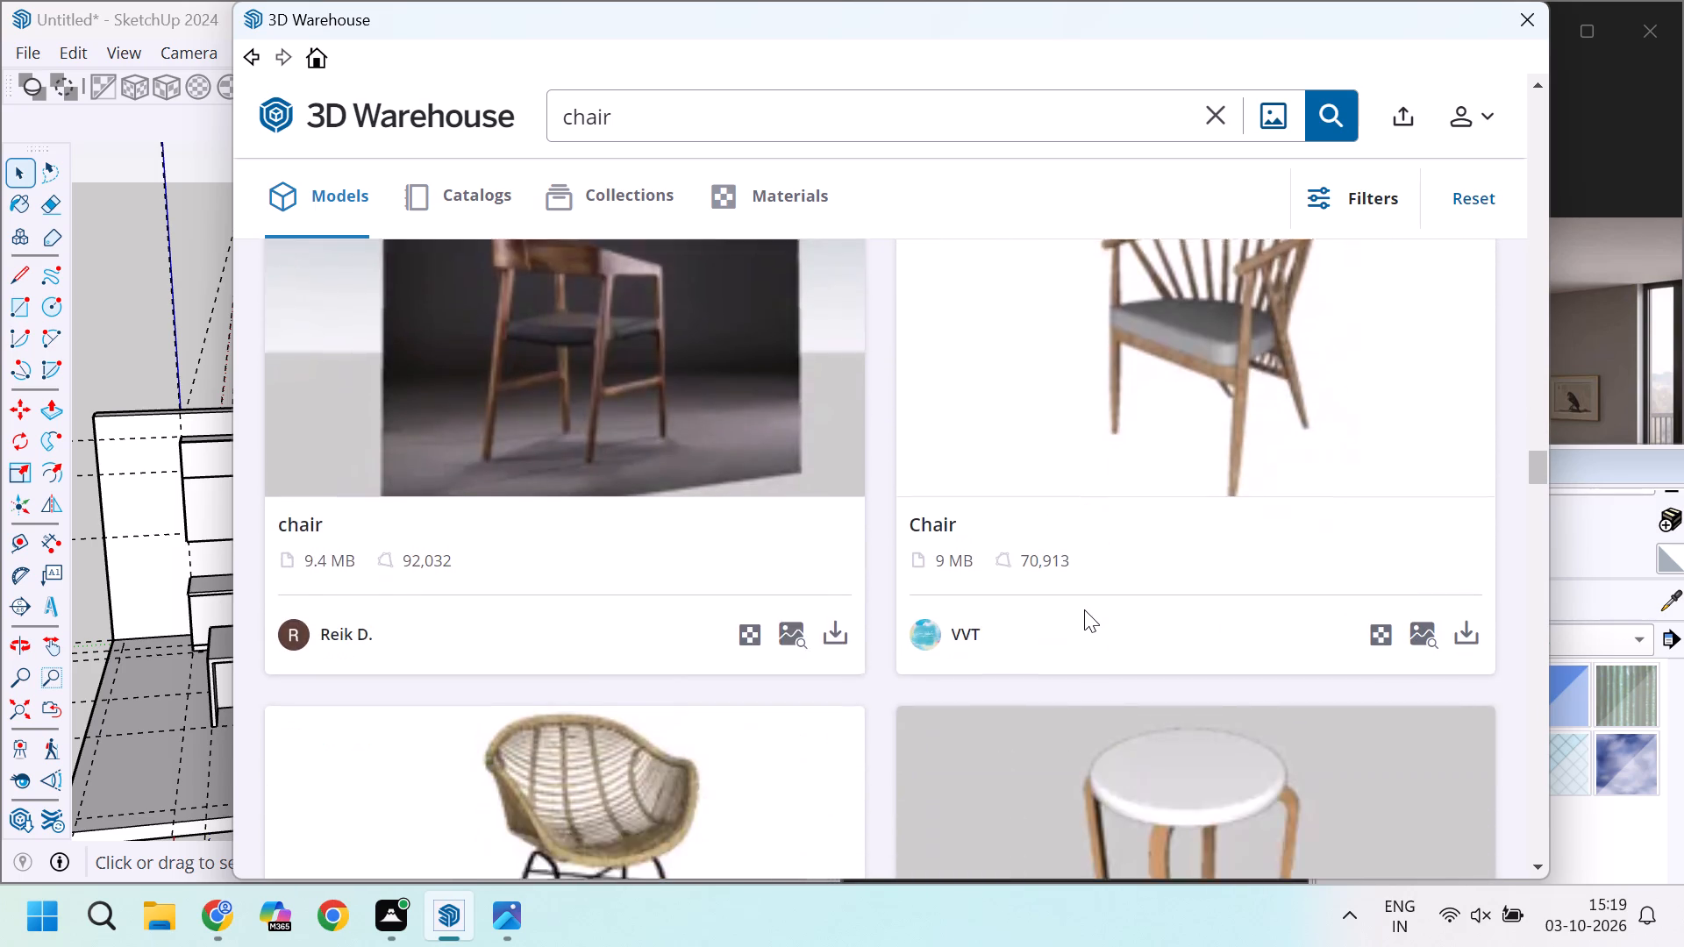
scroll(1084, 609, up, 1)
scroll(1084, 609, down, 7)
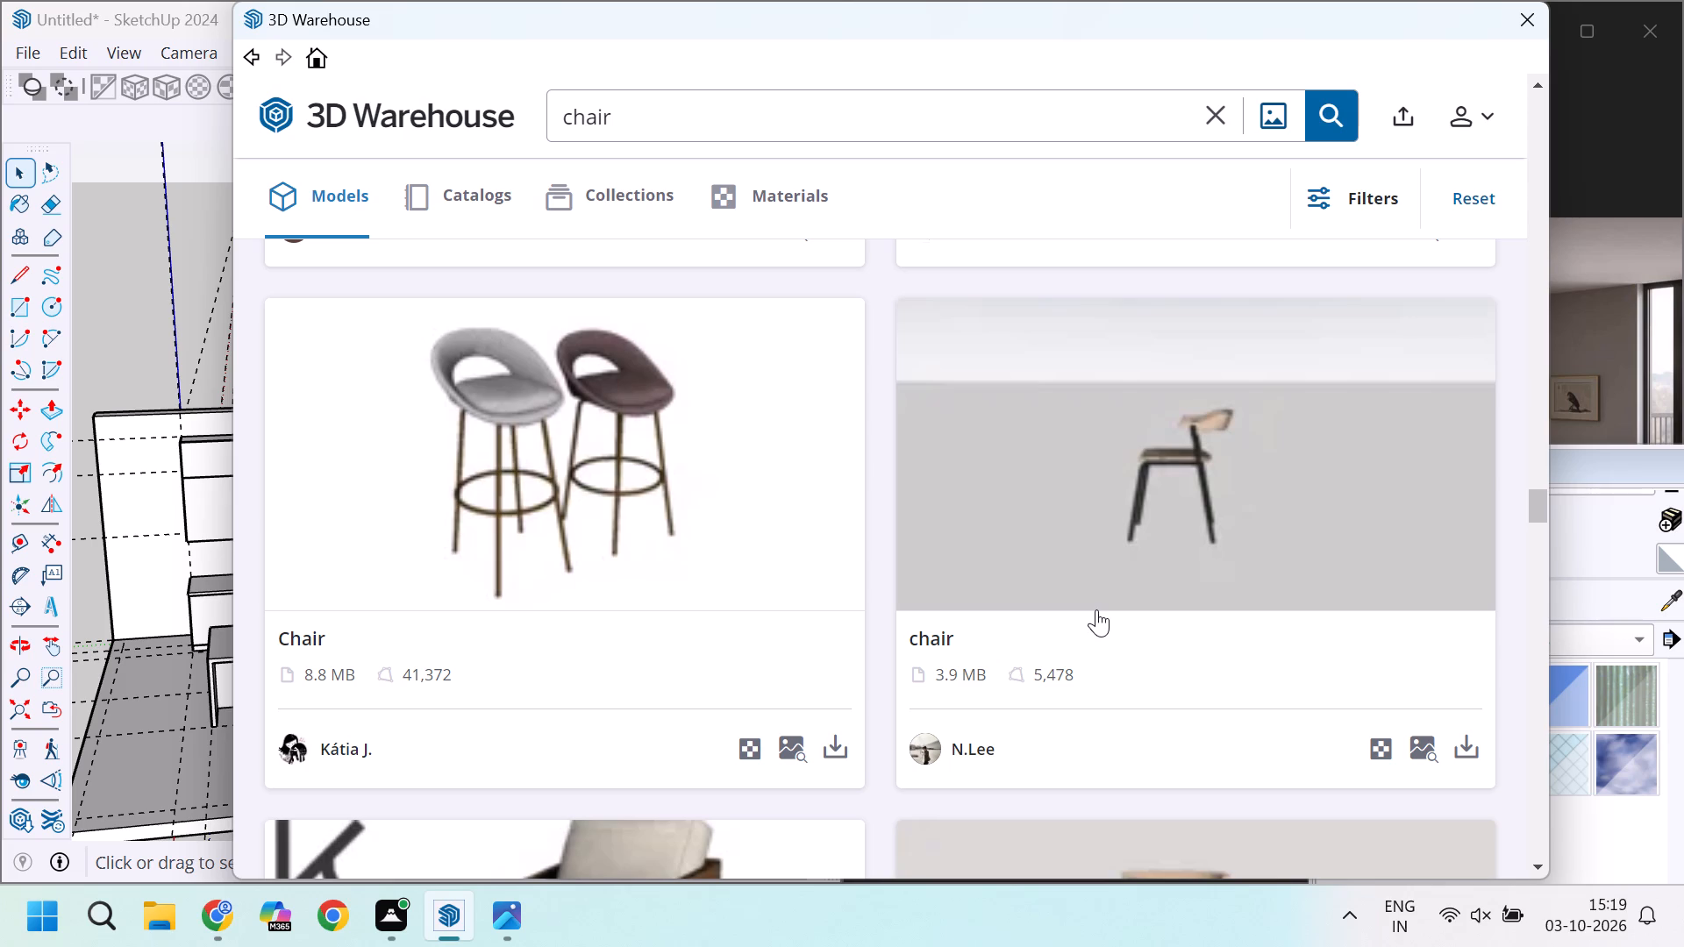
scroll(1096, 602, down, 3)
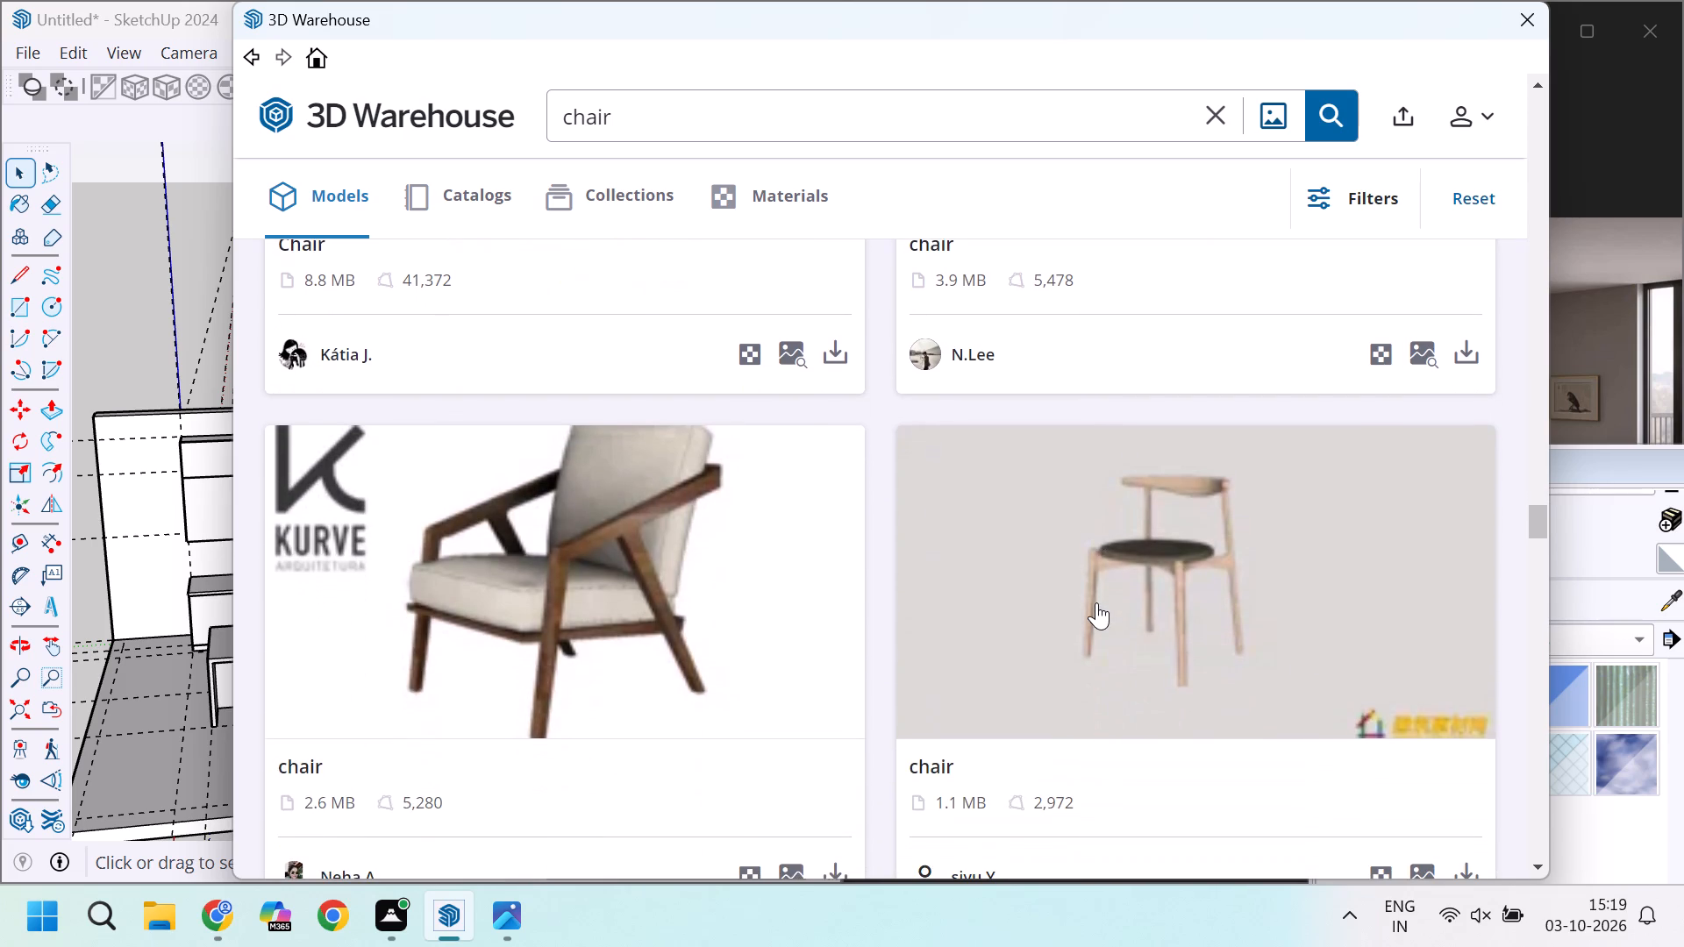
scroll(1096, 602, down, 4)
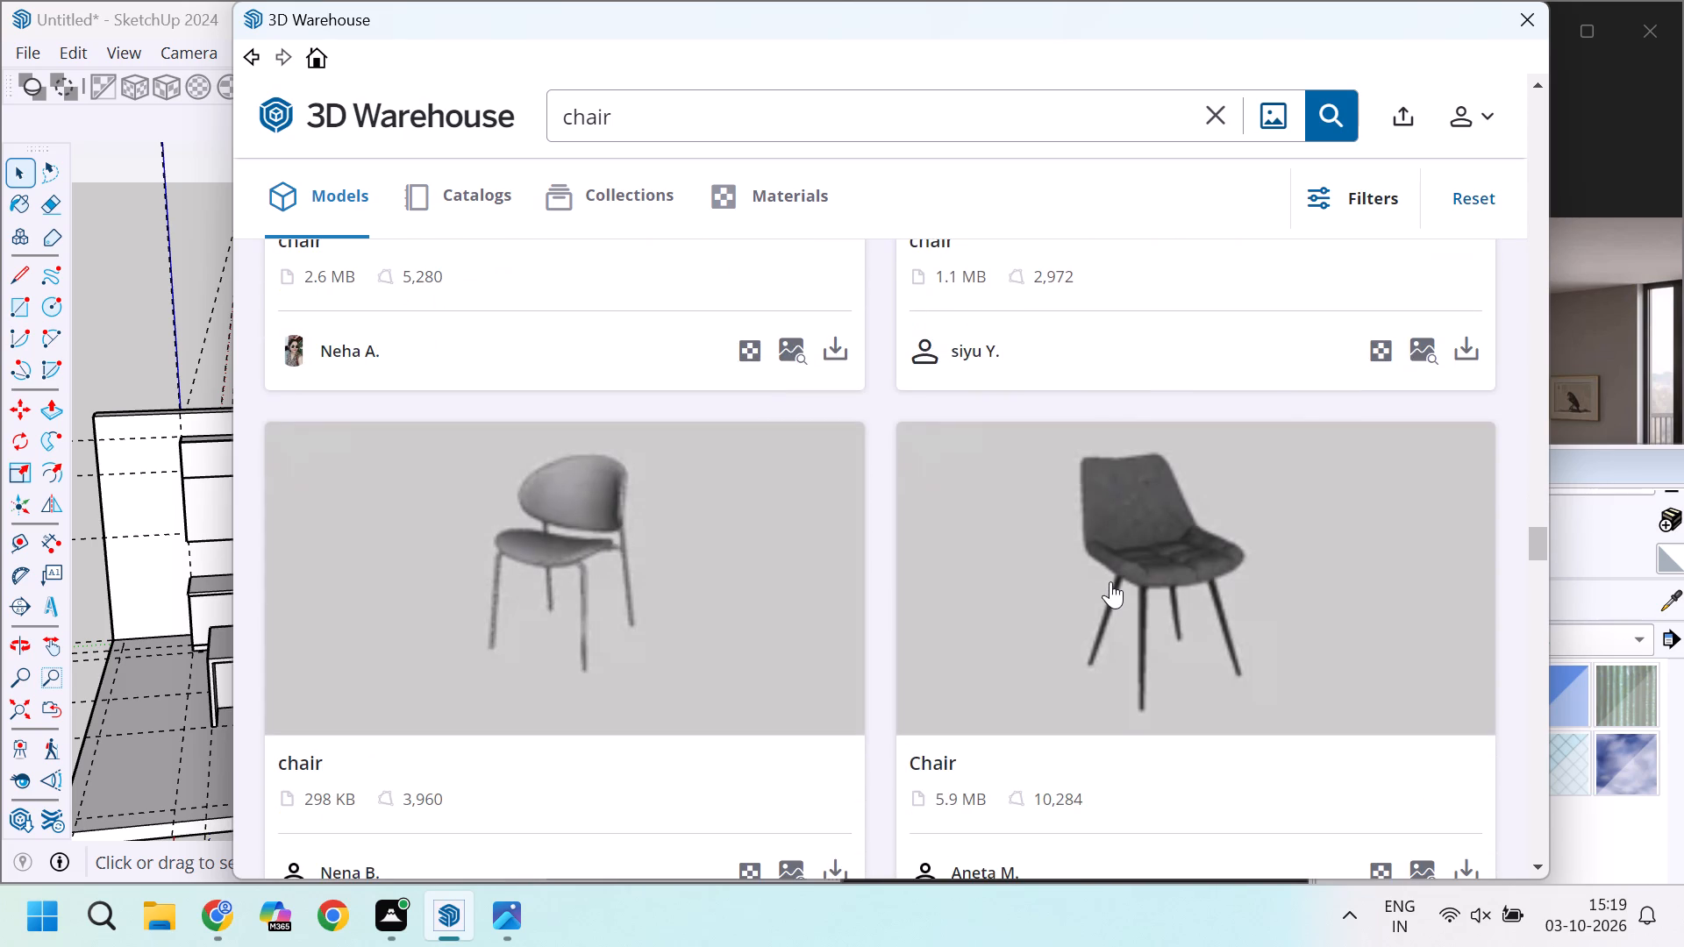
scroll(1110, 581, down, 2)
scroll(1023, 616, down, 8)
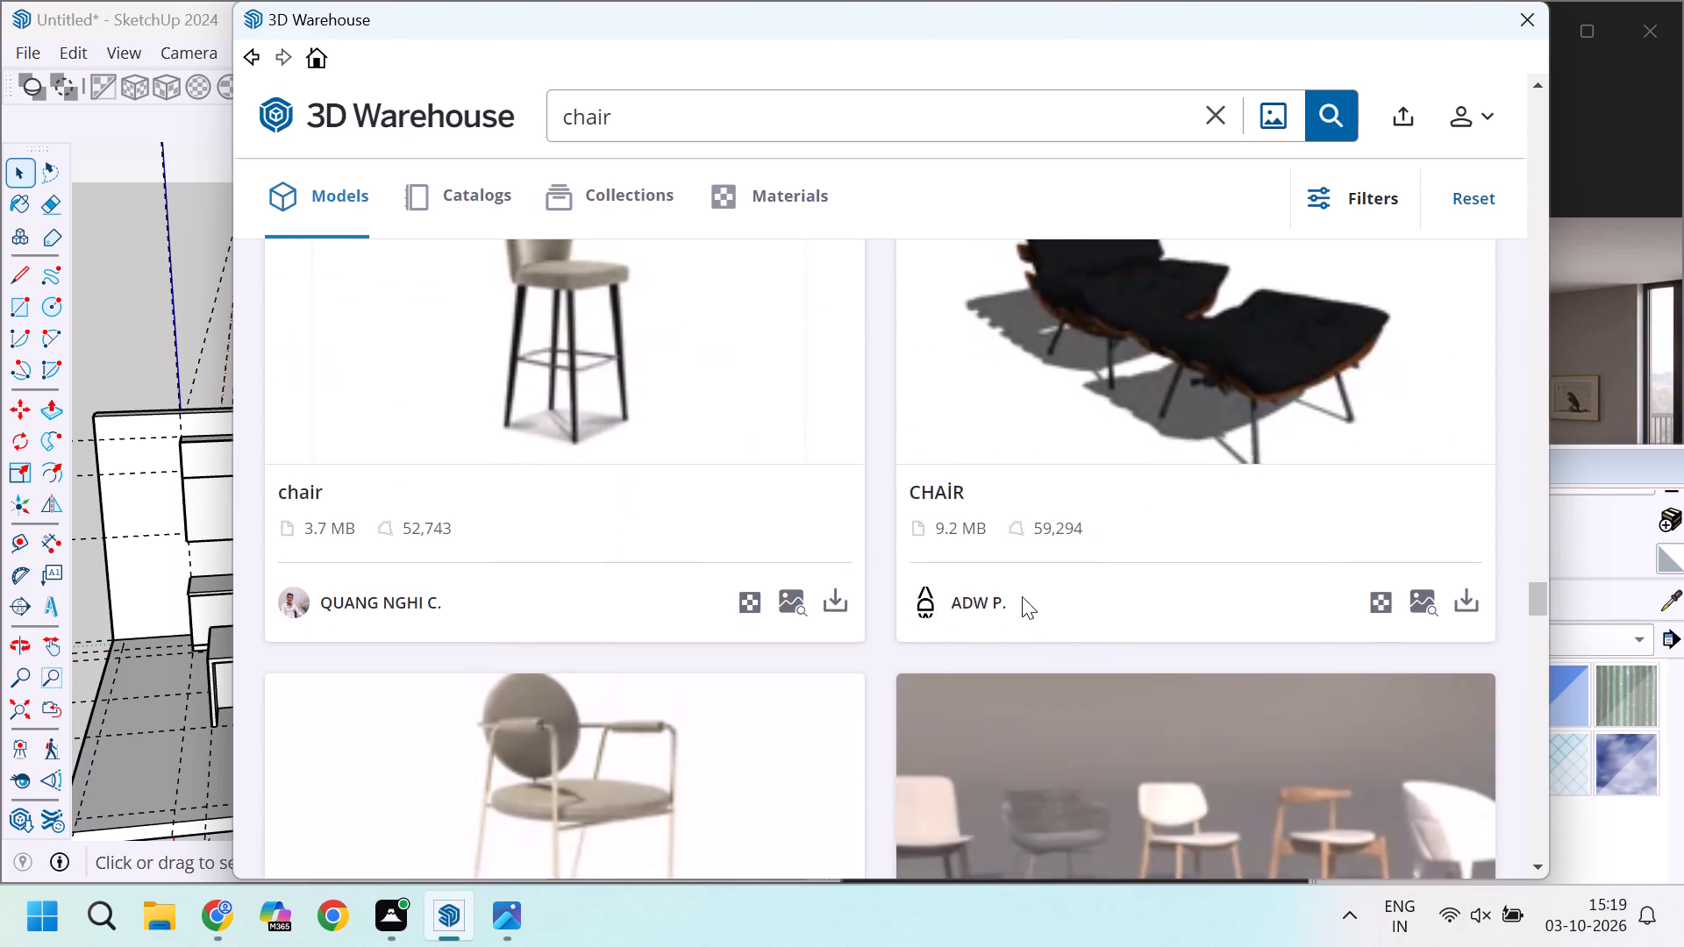
scroll(1022, 596, down, 8)
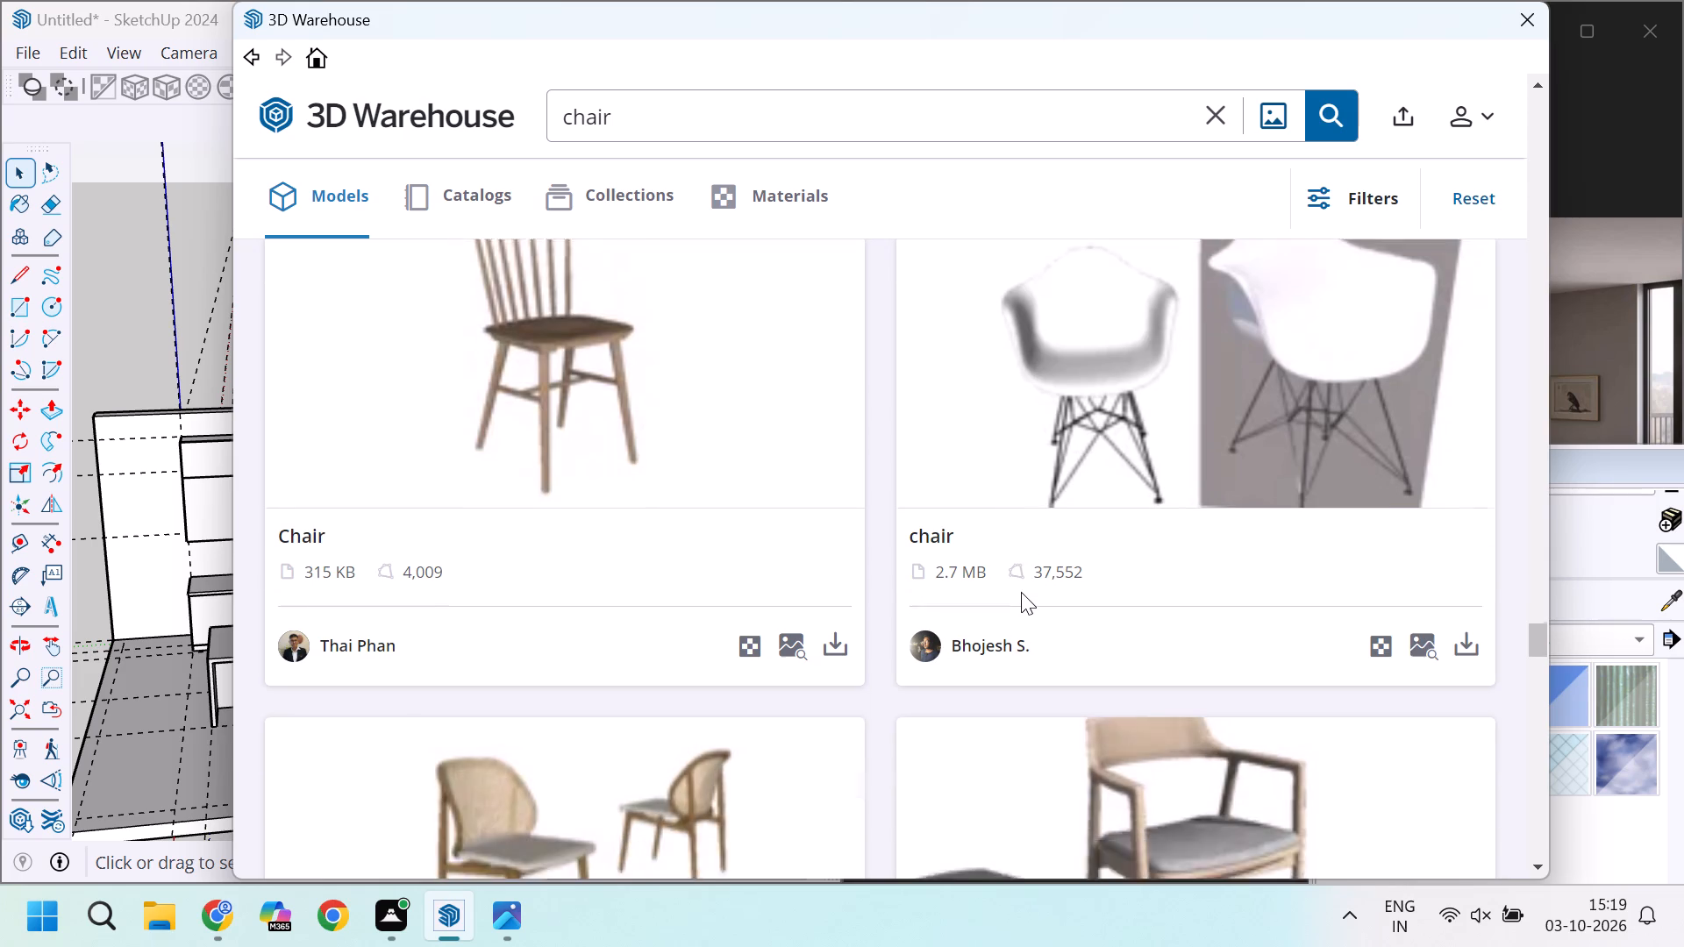
scroll(1021, 592, down, 9)
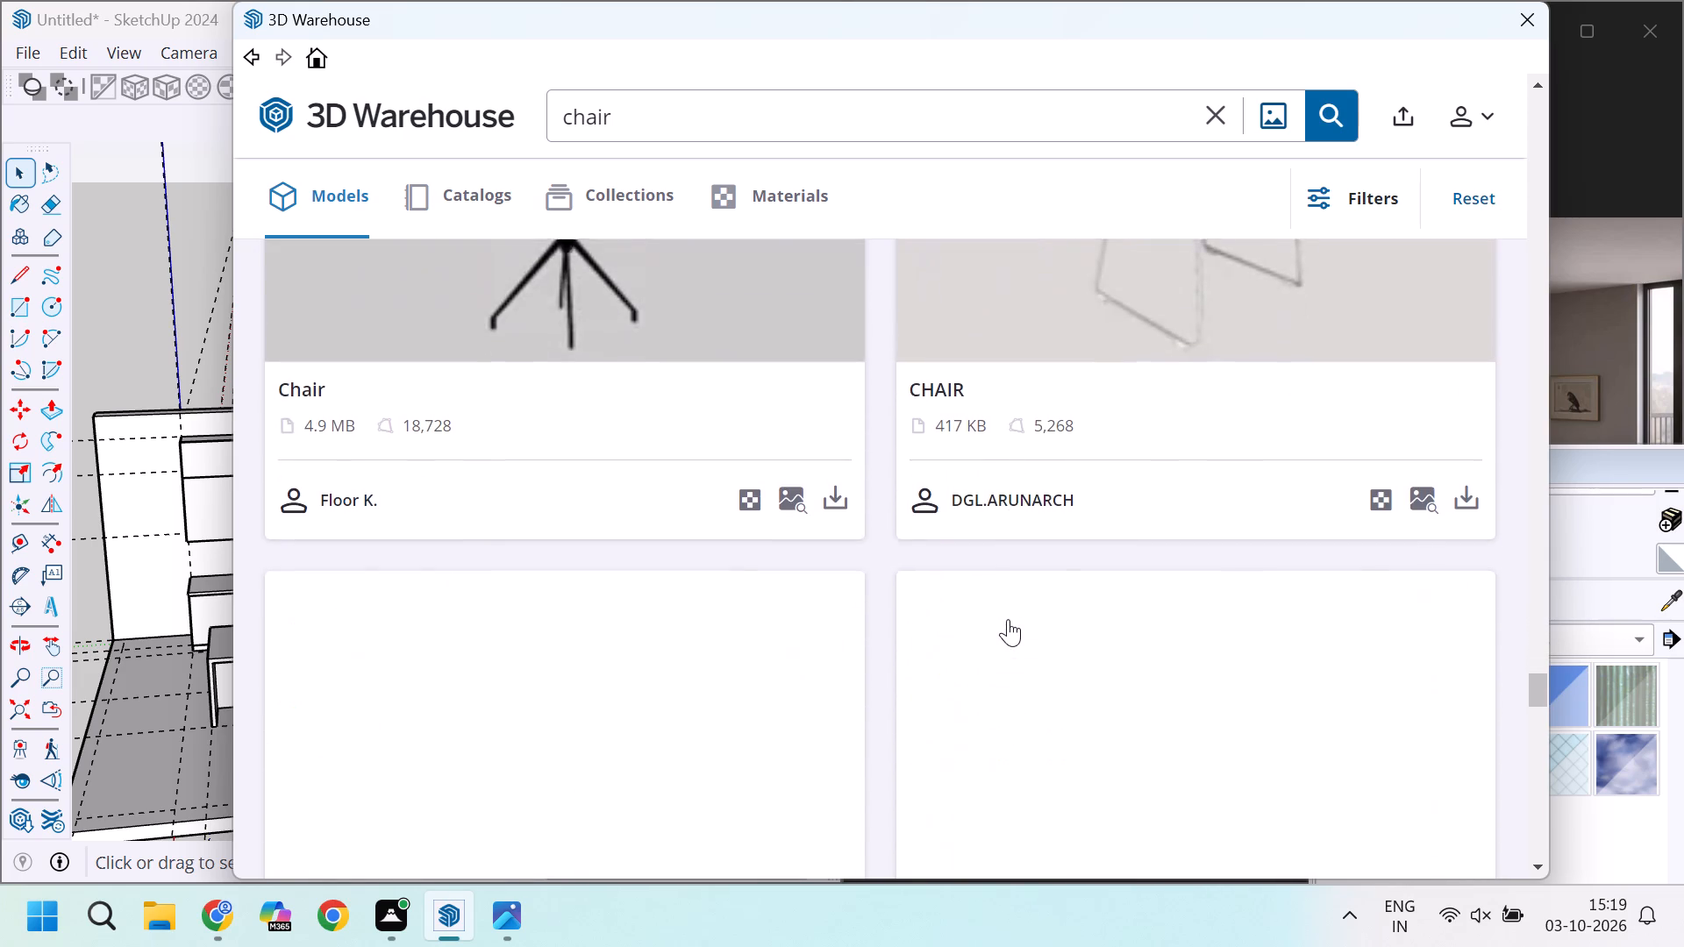
scroll(1007, 621, down, 7)
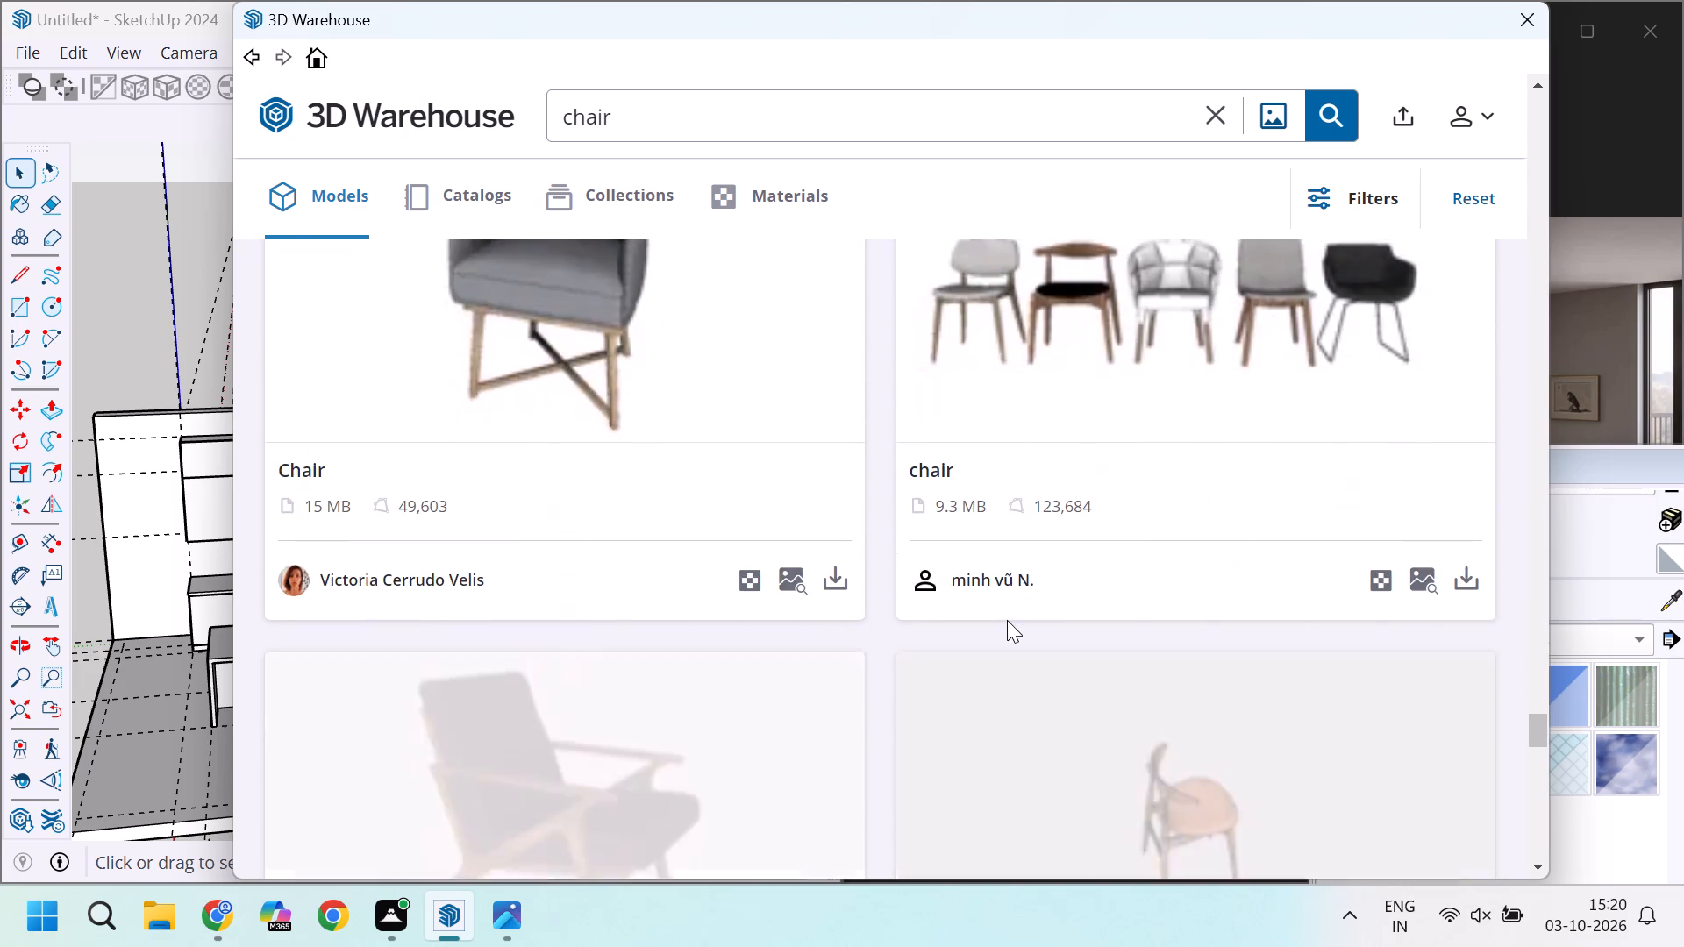
scroll(1007, 620, down, 7)
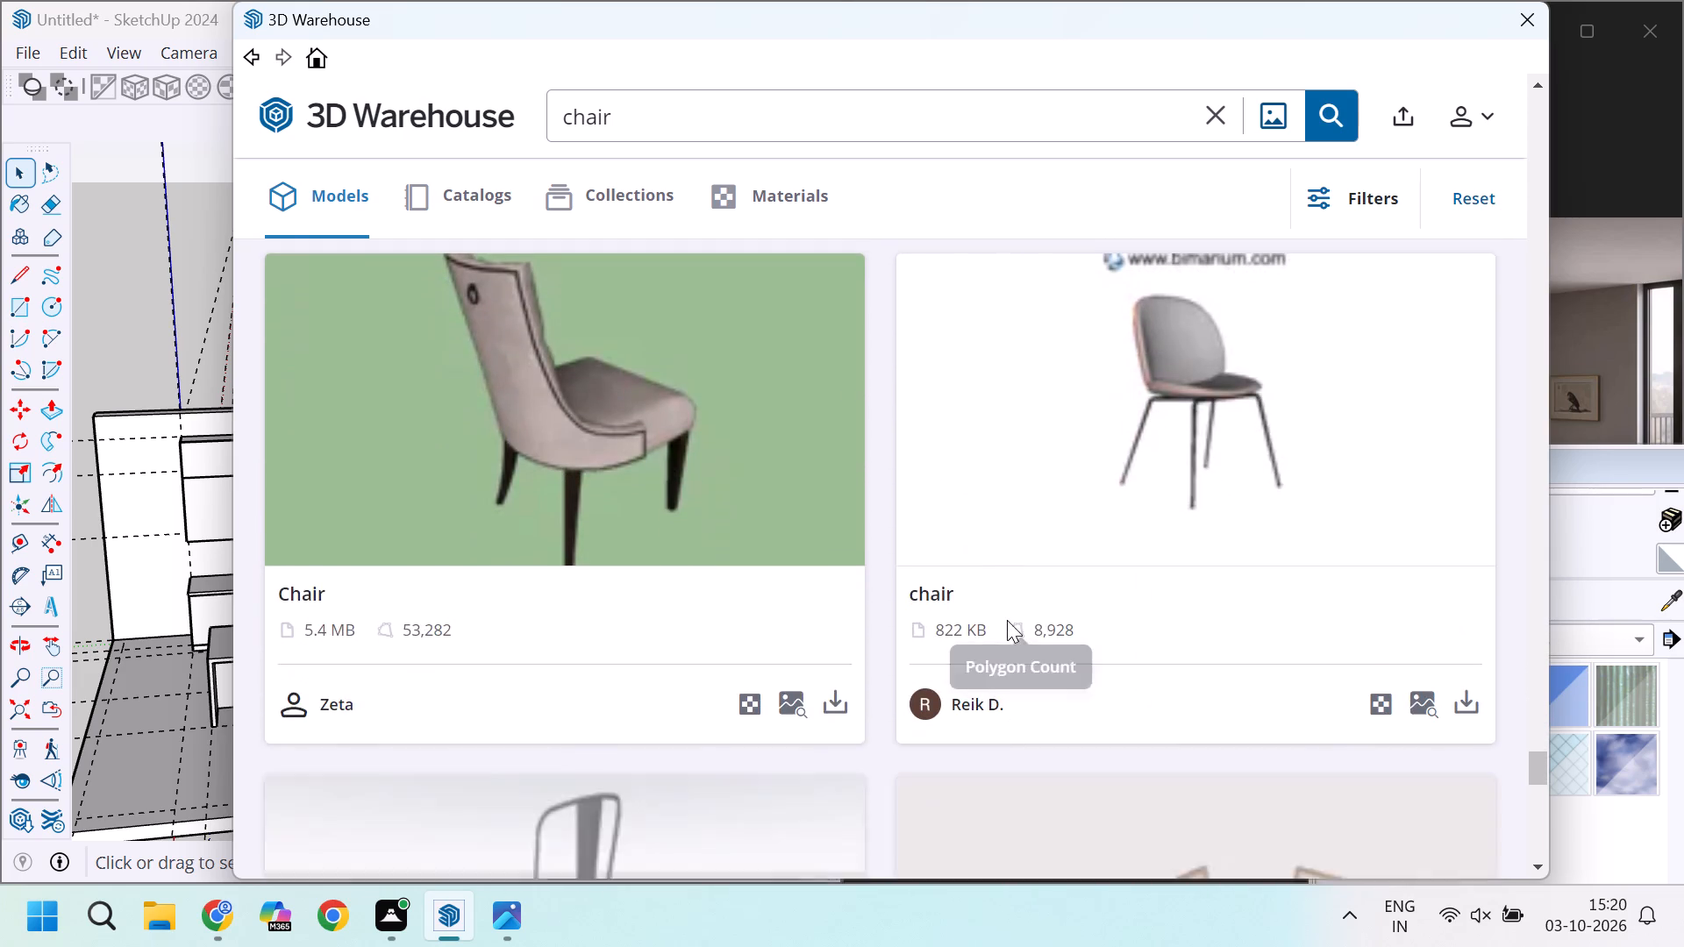
scroll(1007, 620, down, 7)
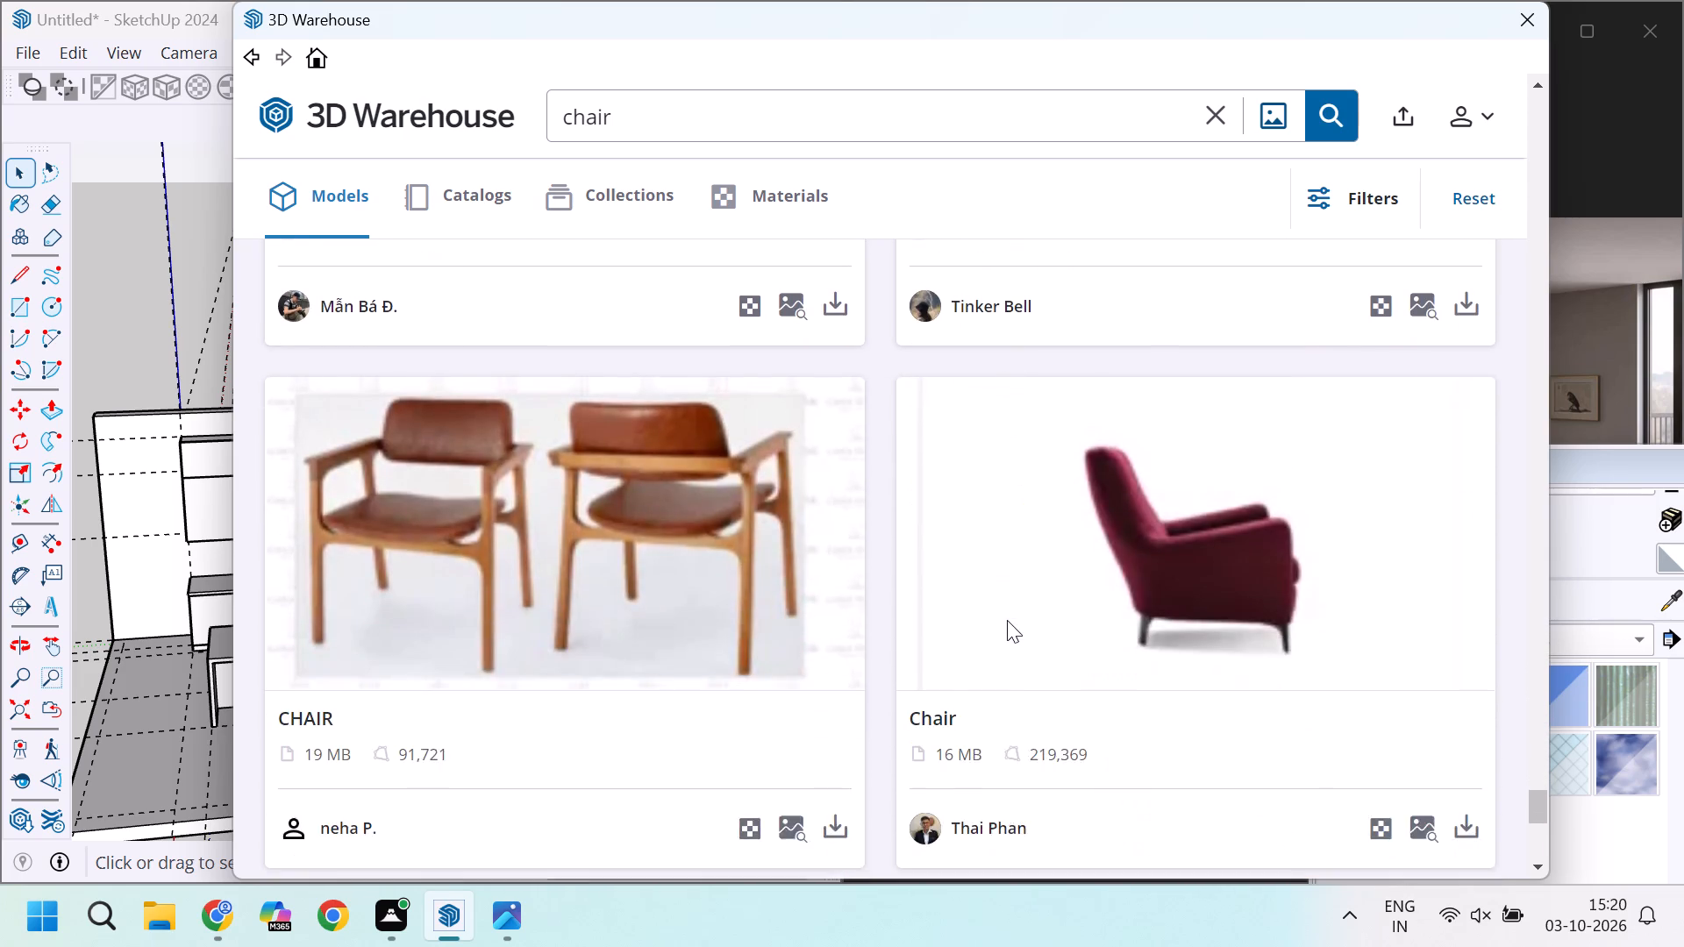
scroll(1007, 620, down, 10)
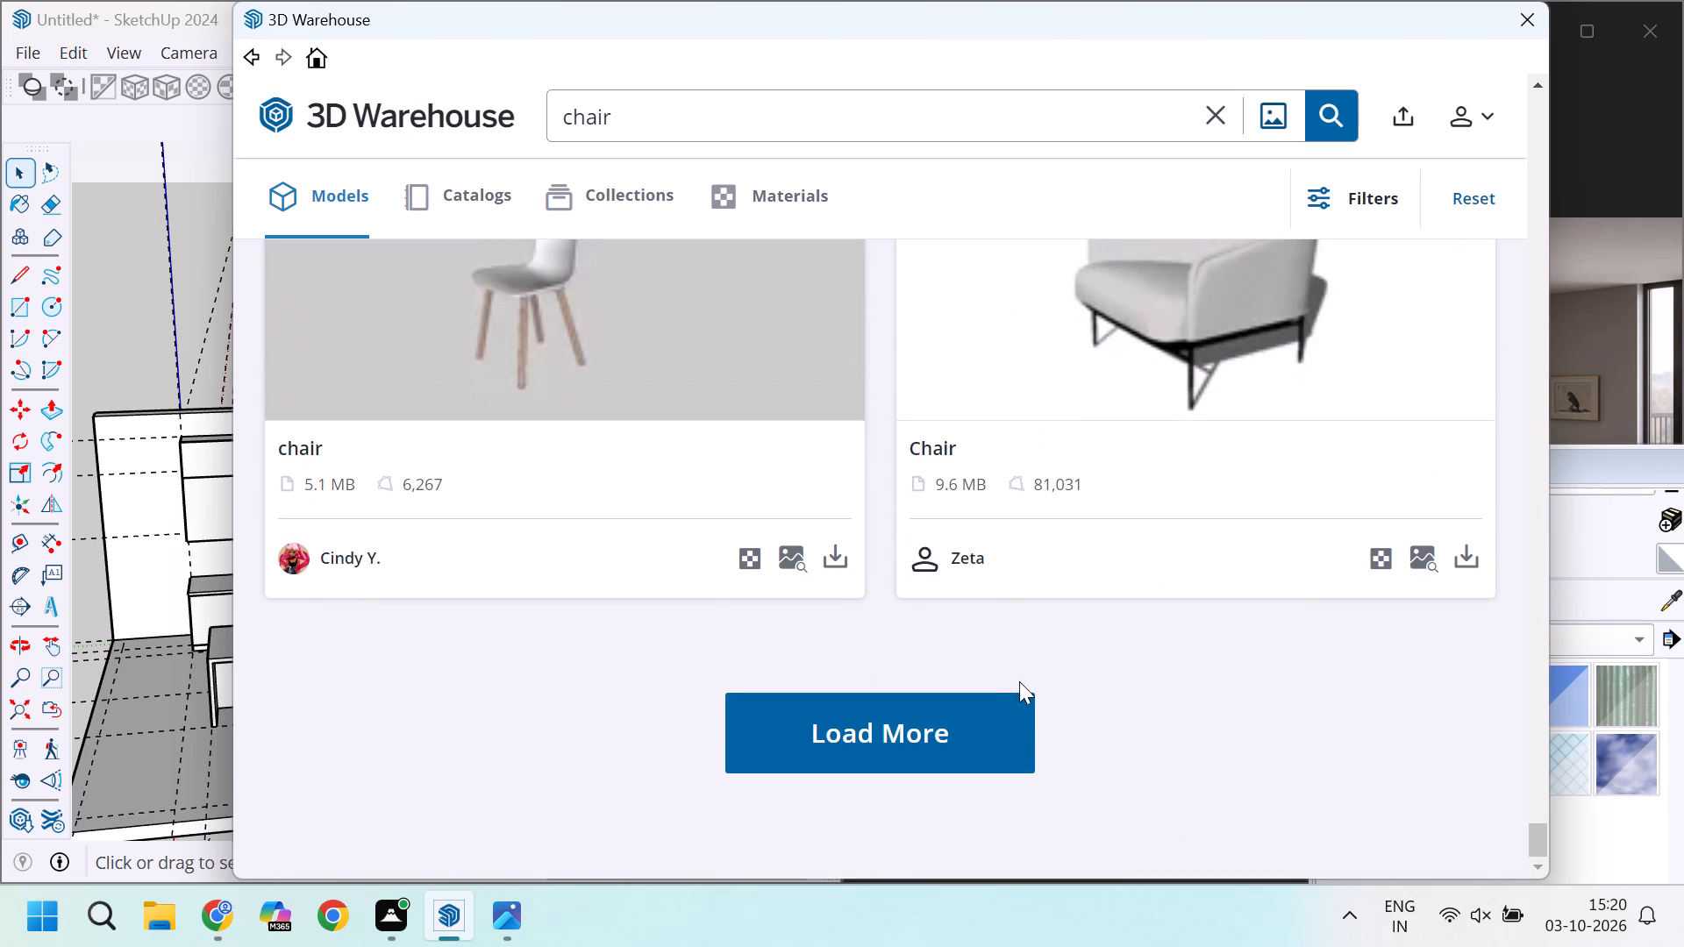
Load more chair results and look through the additional models for a suitable kitchen chair.
click(958, 733)
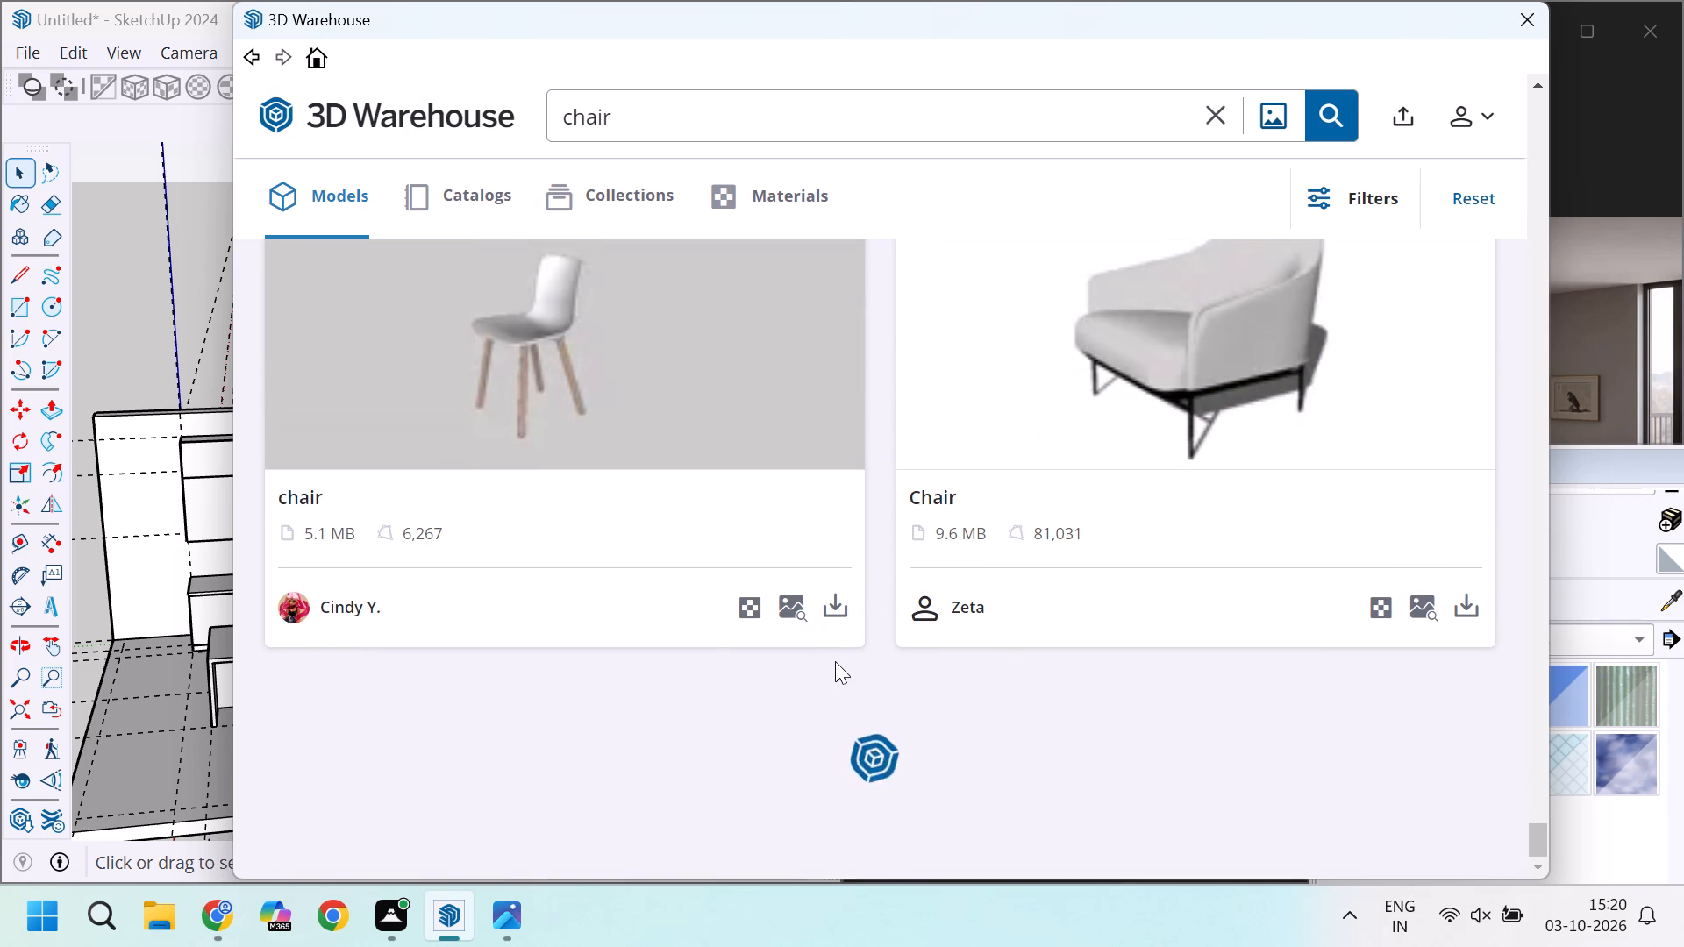
scroll(917, 495, down, 3)
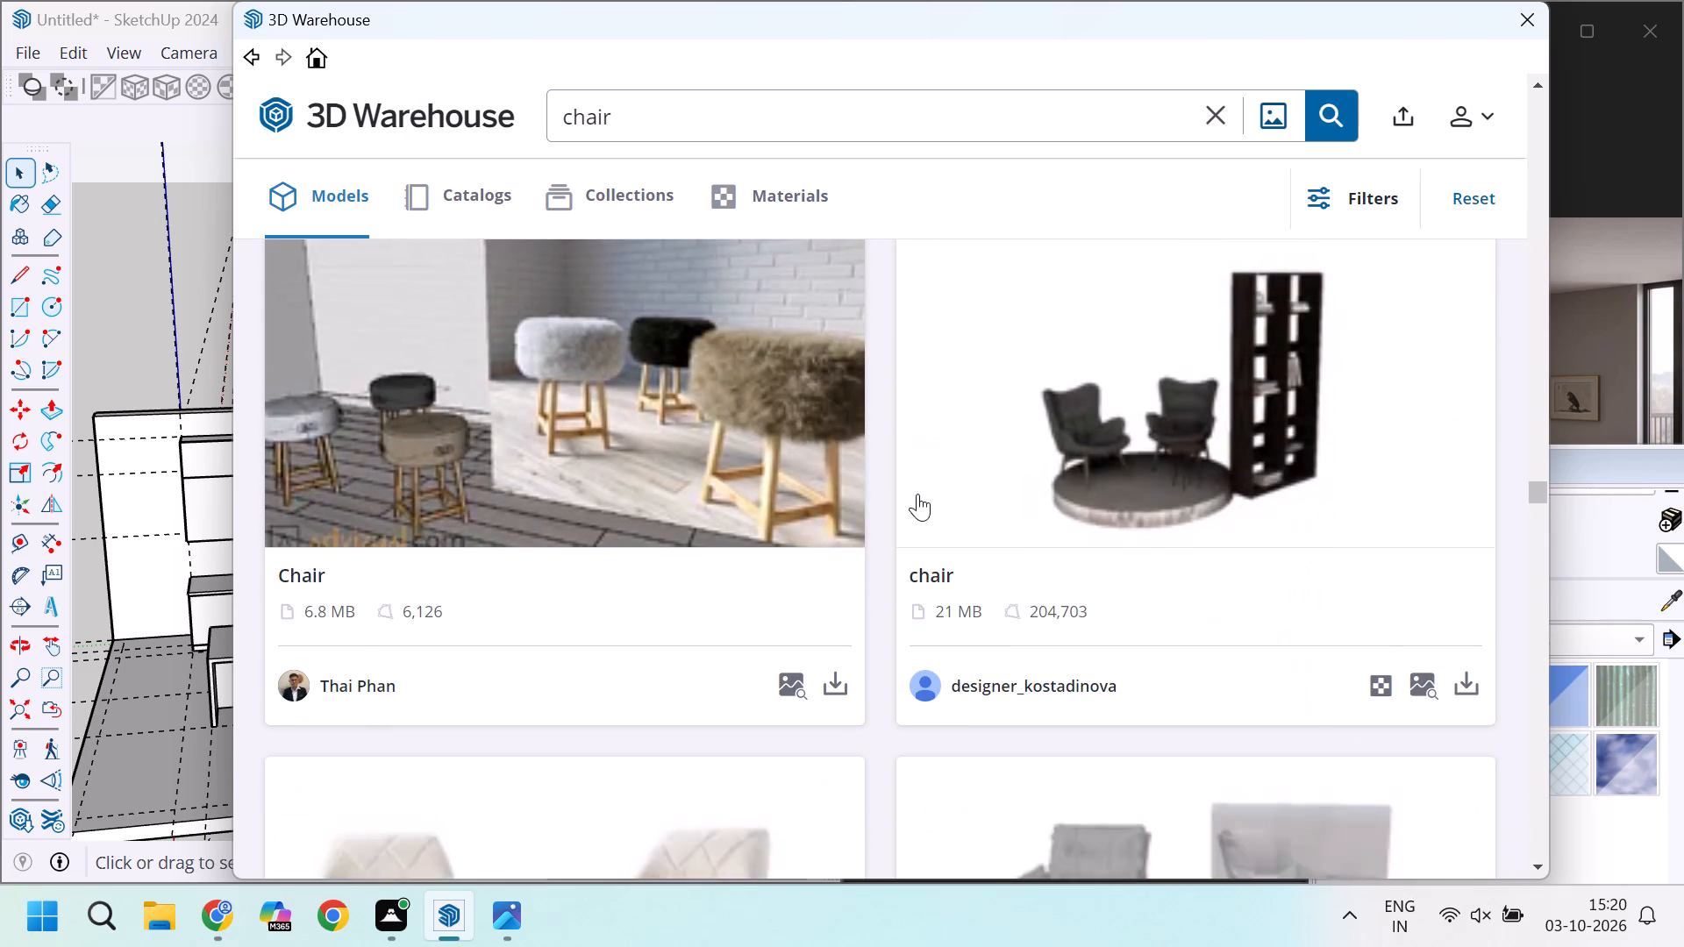
scroll(917, 494, down, 8)
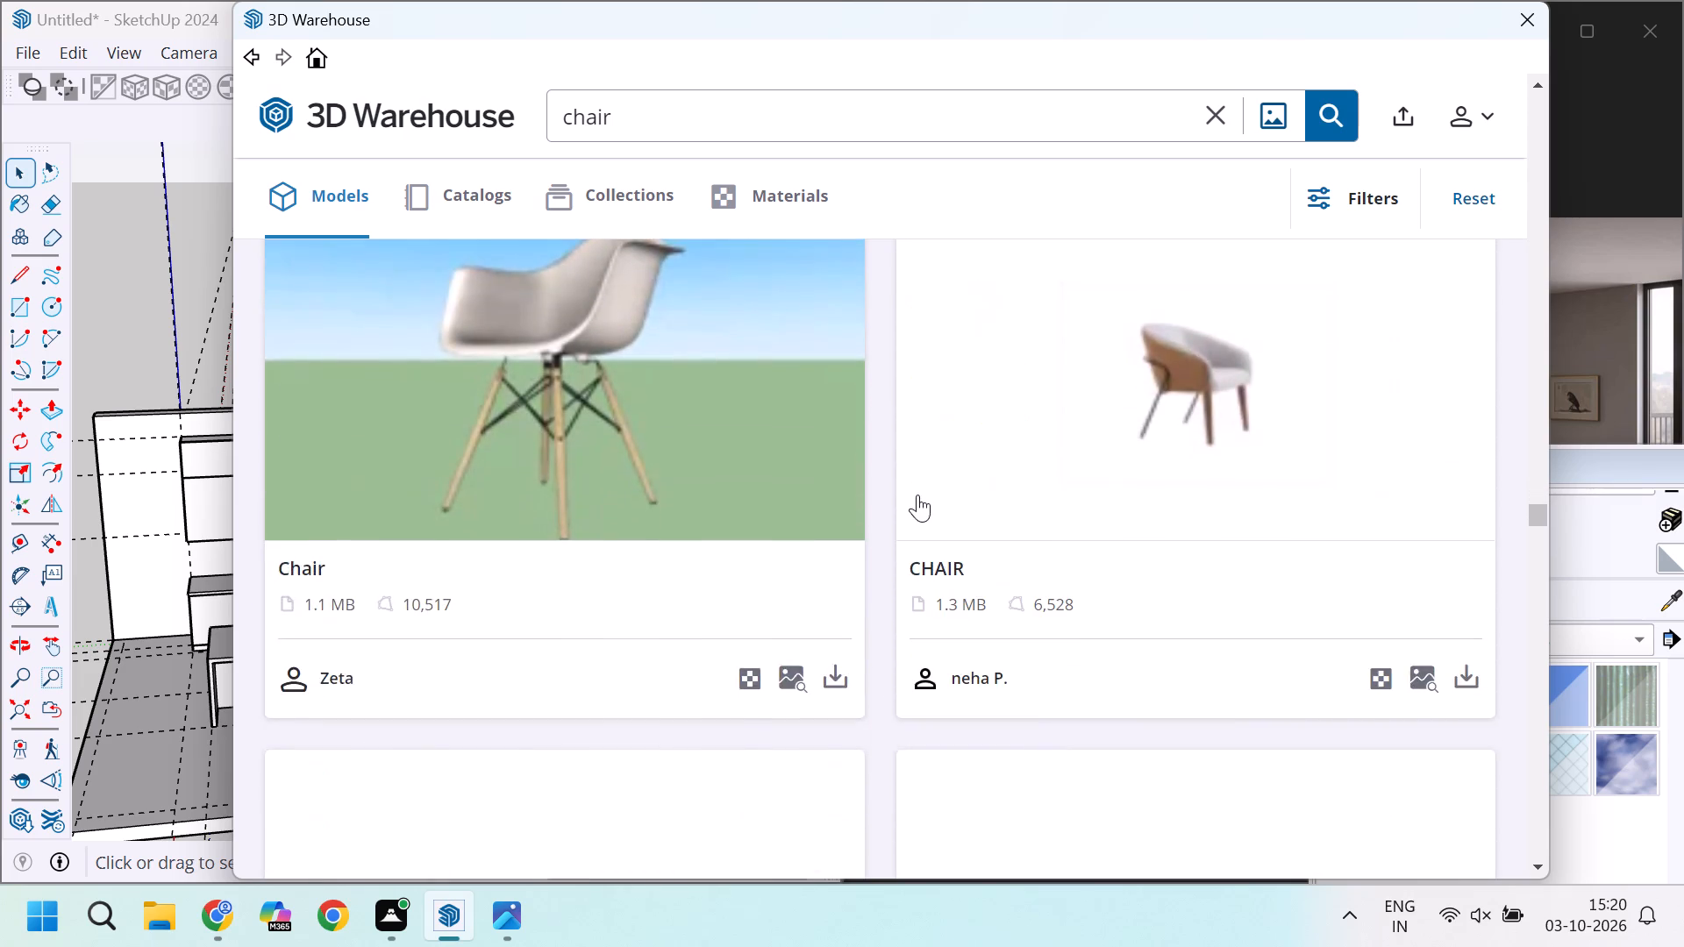
scroll(924, 500, down, 9)
scroll(1013, 528, down, 3)
scroll(1013, 525, up, 1)
scroll(1013, 525, down, 8)
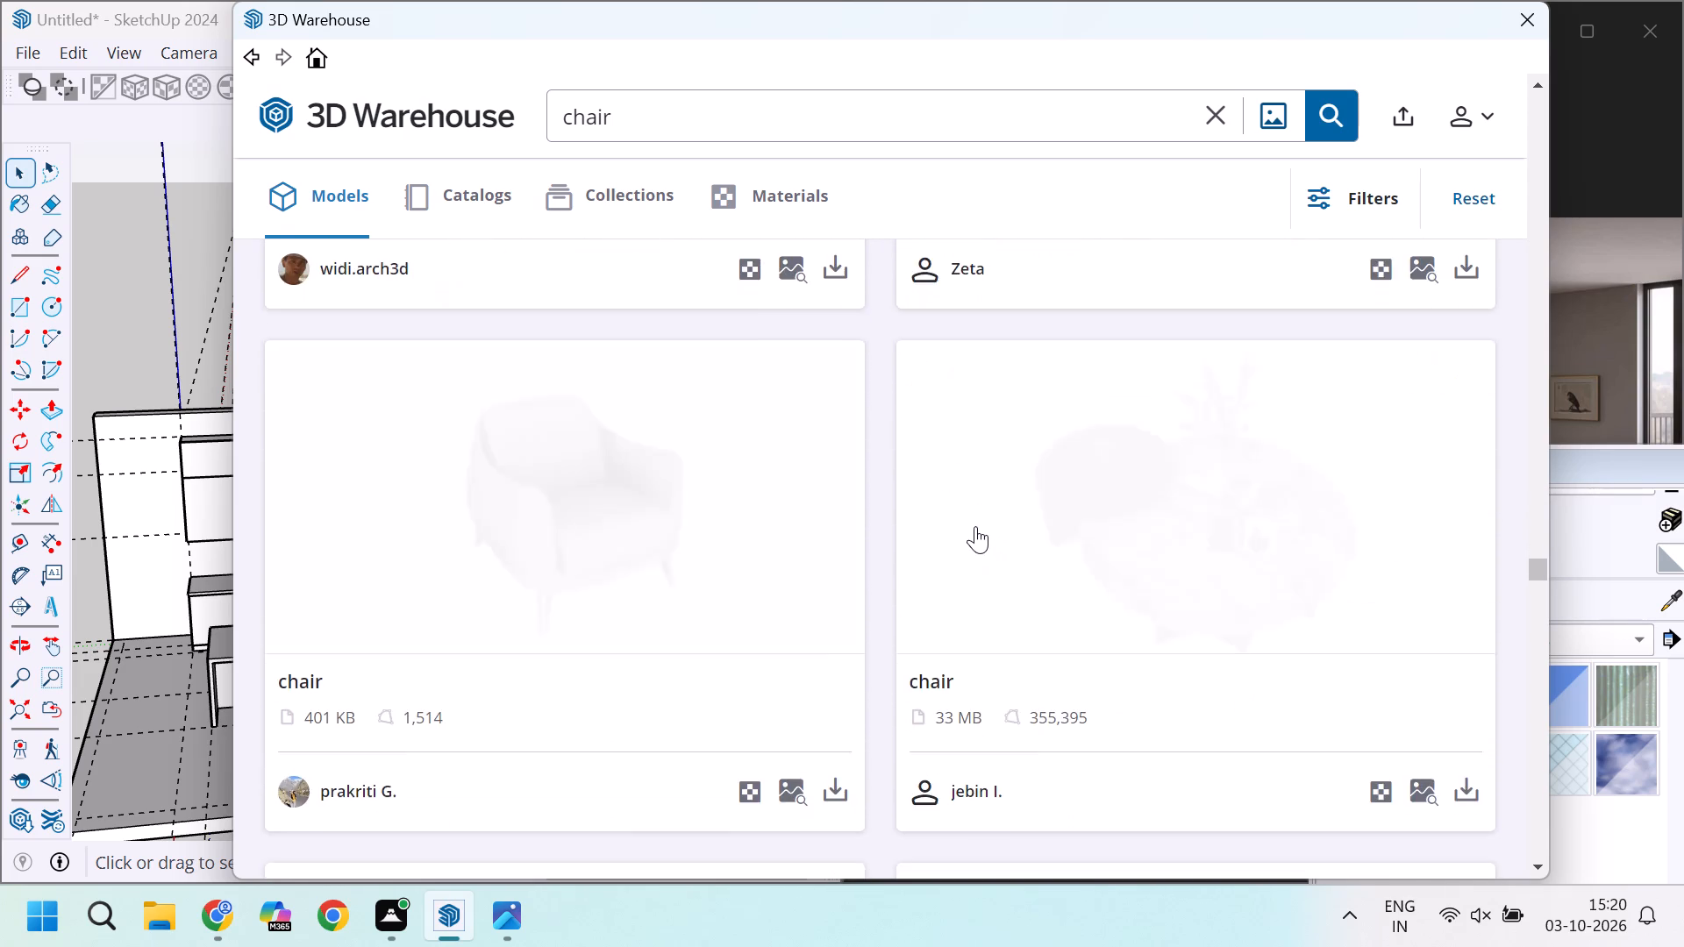
scroll(975, 526, down, 13)
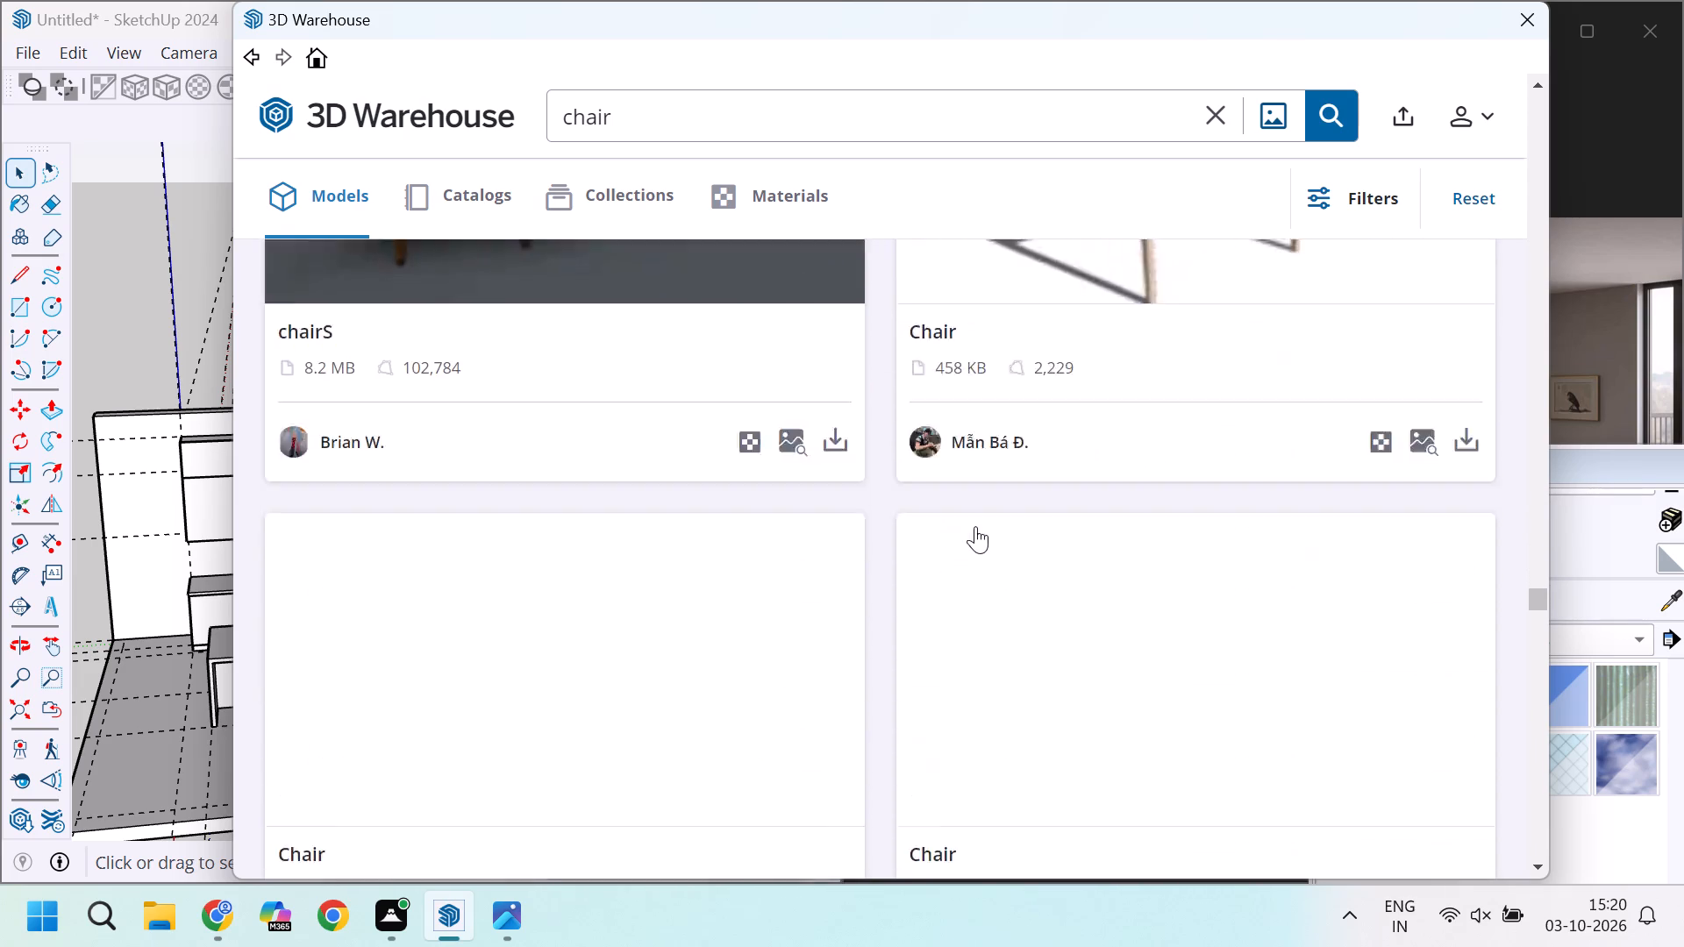
scroll(975, 526, down, 5)
Go back through the chair results to the start of the list and re-examine the office and cafe chair models.
scroll(975, 525, up, 2)
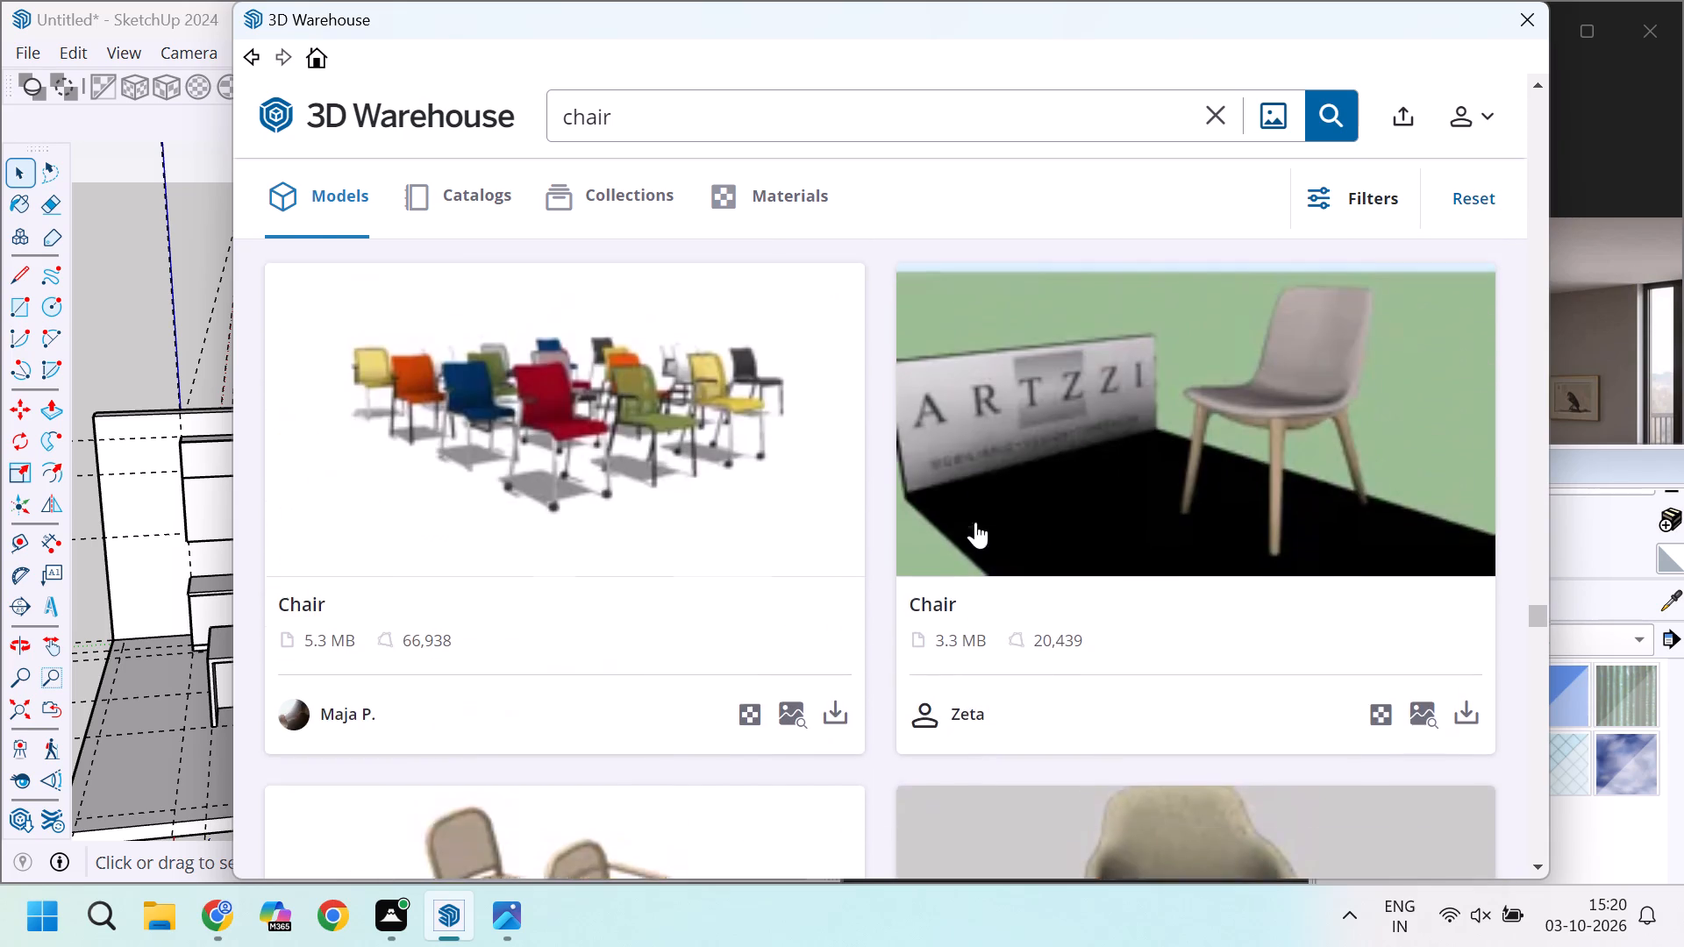
scroll(972, 565, up, 6)
scroll(972, 565, up, 20)
scroll(972, 565, up, 9)
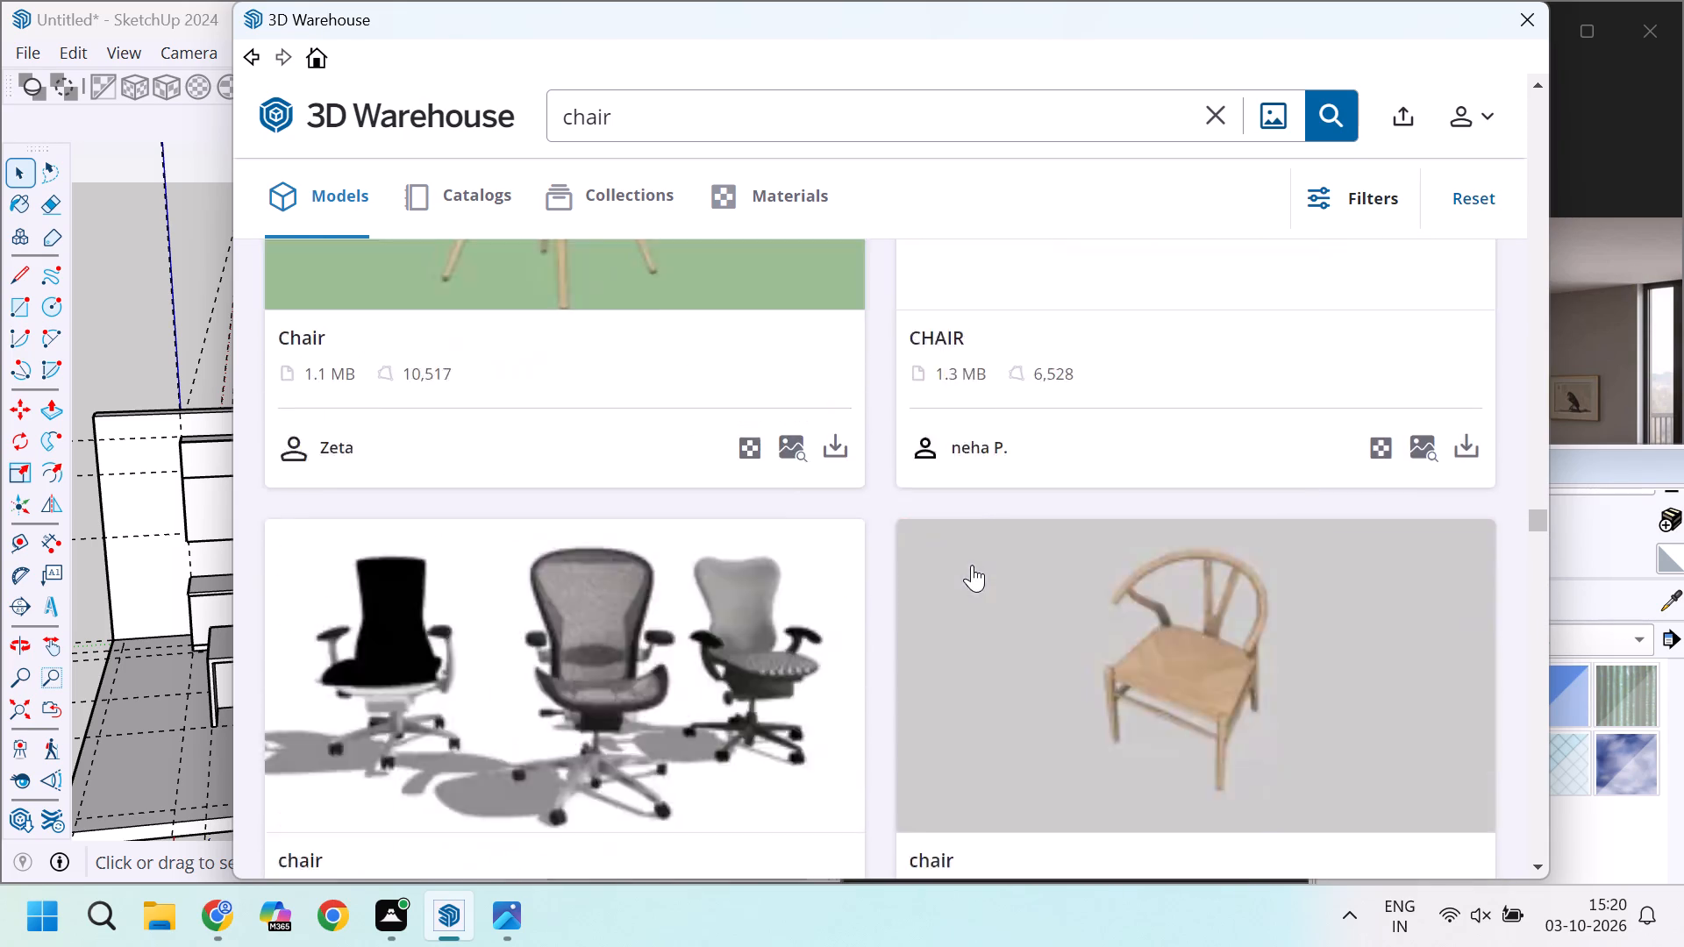
scroll(972, 565, up, 20)
scroll(972, 565, up, 20)
scroll(972, 565, up, 8)
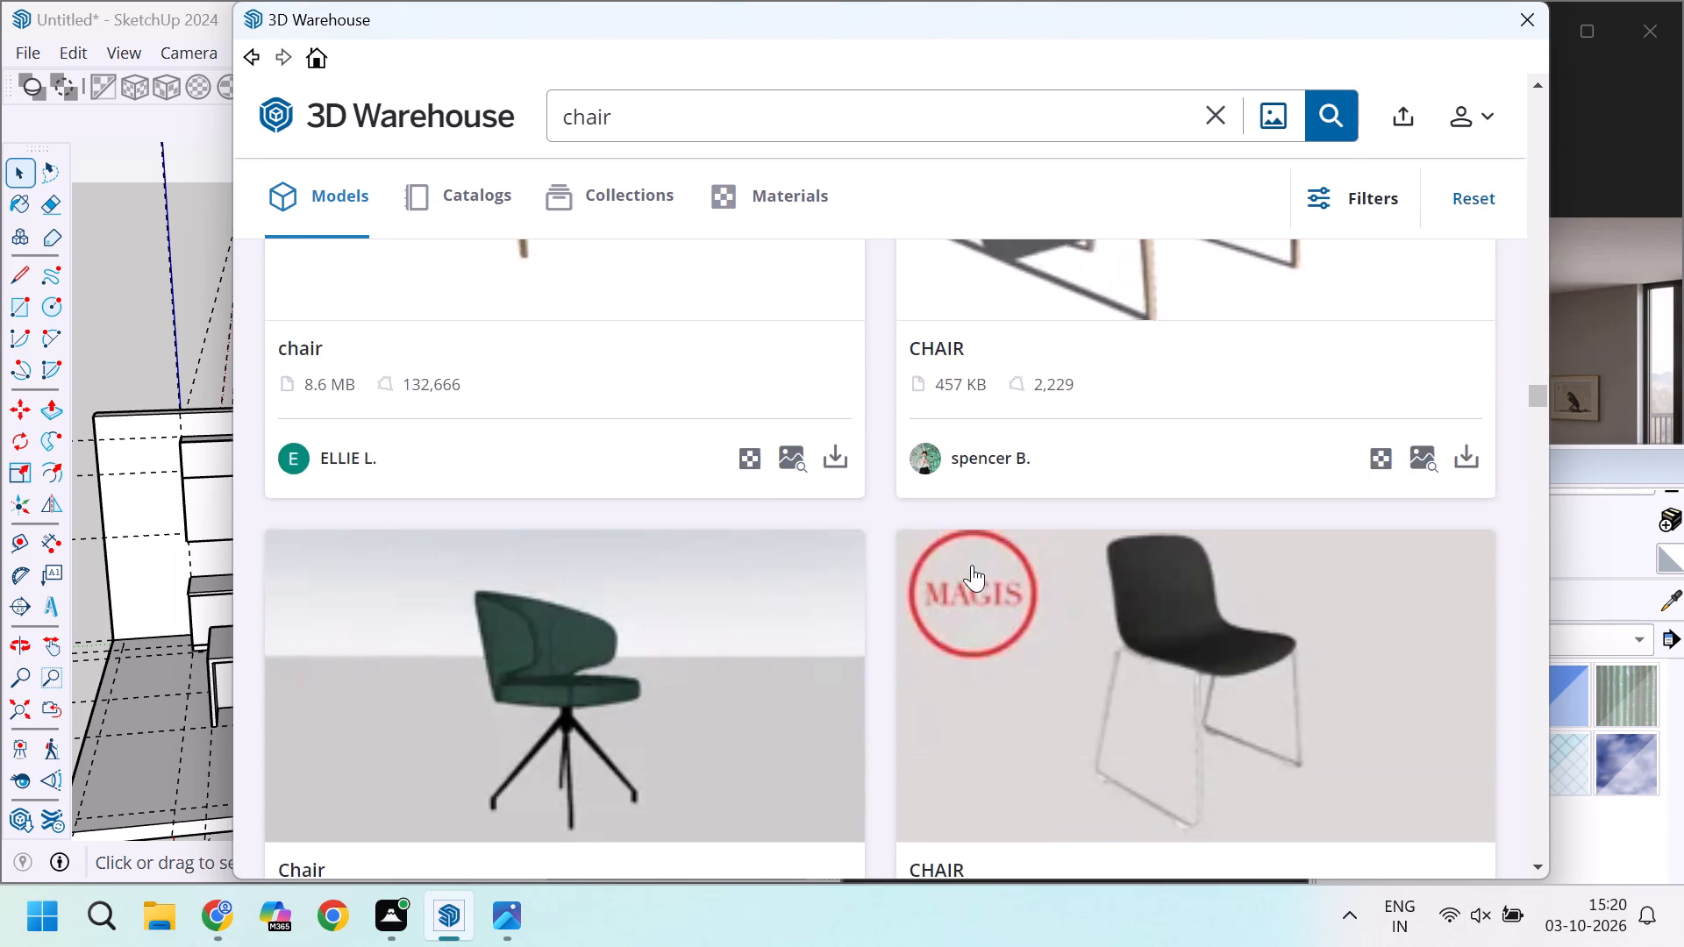
scroll(972, 565, up, 2)
scroll(972, 565, up, 20)
scroll(972, 565, up, 20)
scroll(972, 565, up, 1)
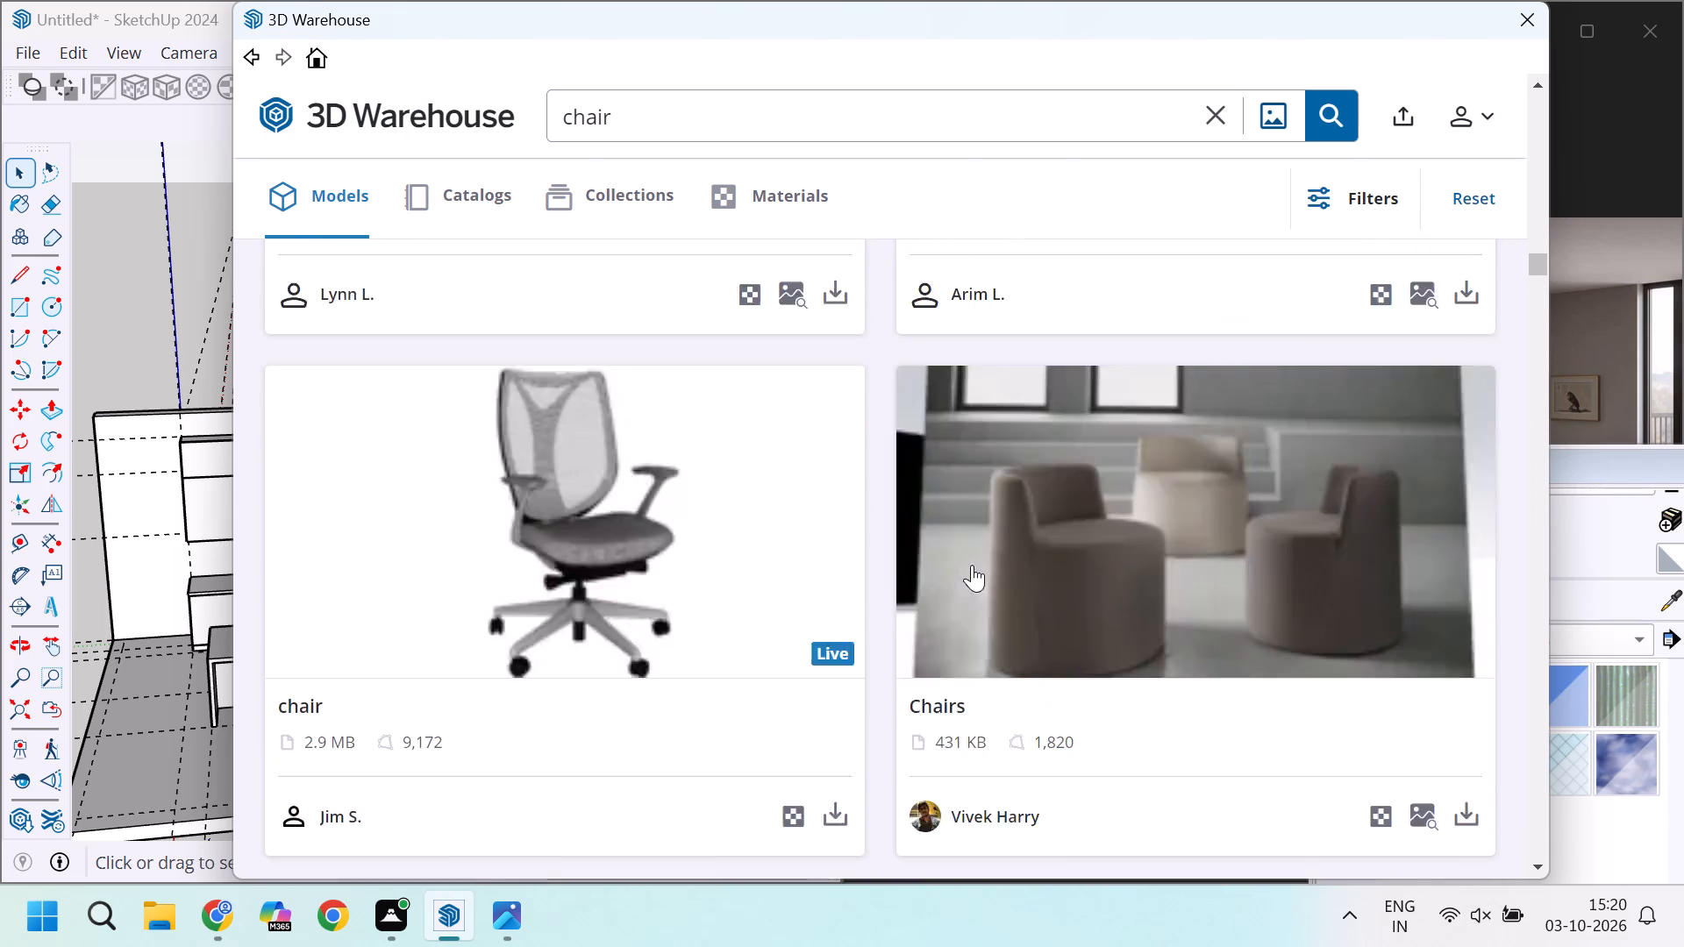
scroll(972, 565, up, 20)
scroll(972, 565, up, 20)
scroll(972, 565, up, 9)
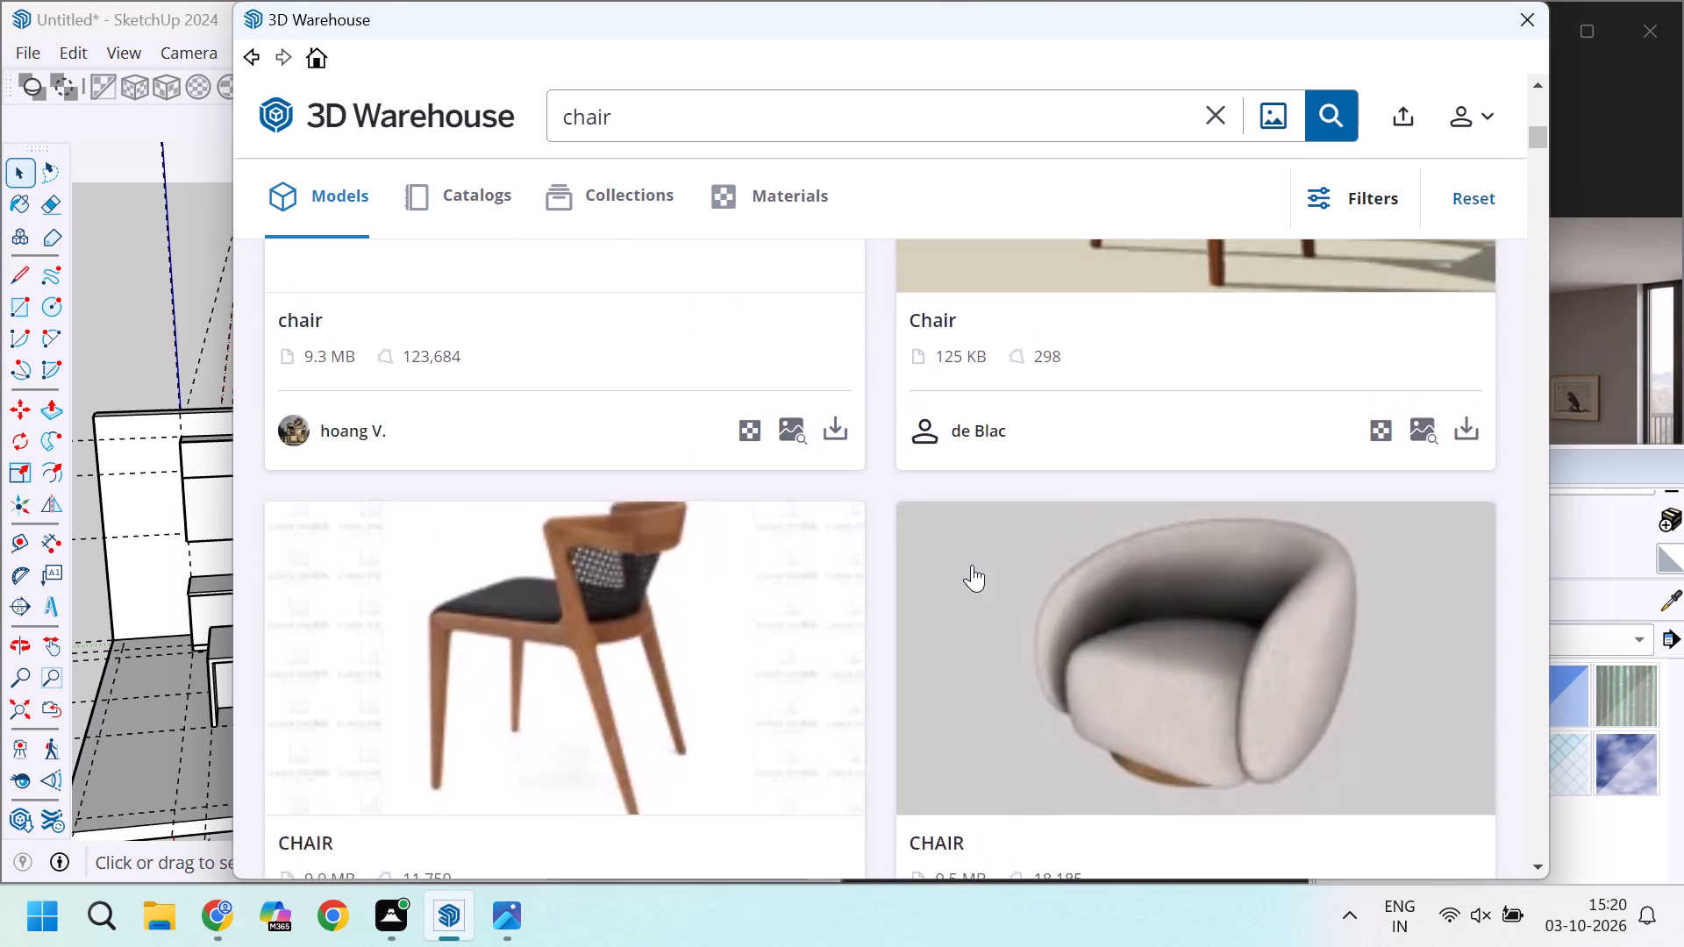
scroll(972, 565, up, 16)
scroll(972, 565, down, 5)
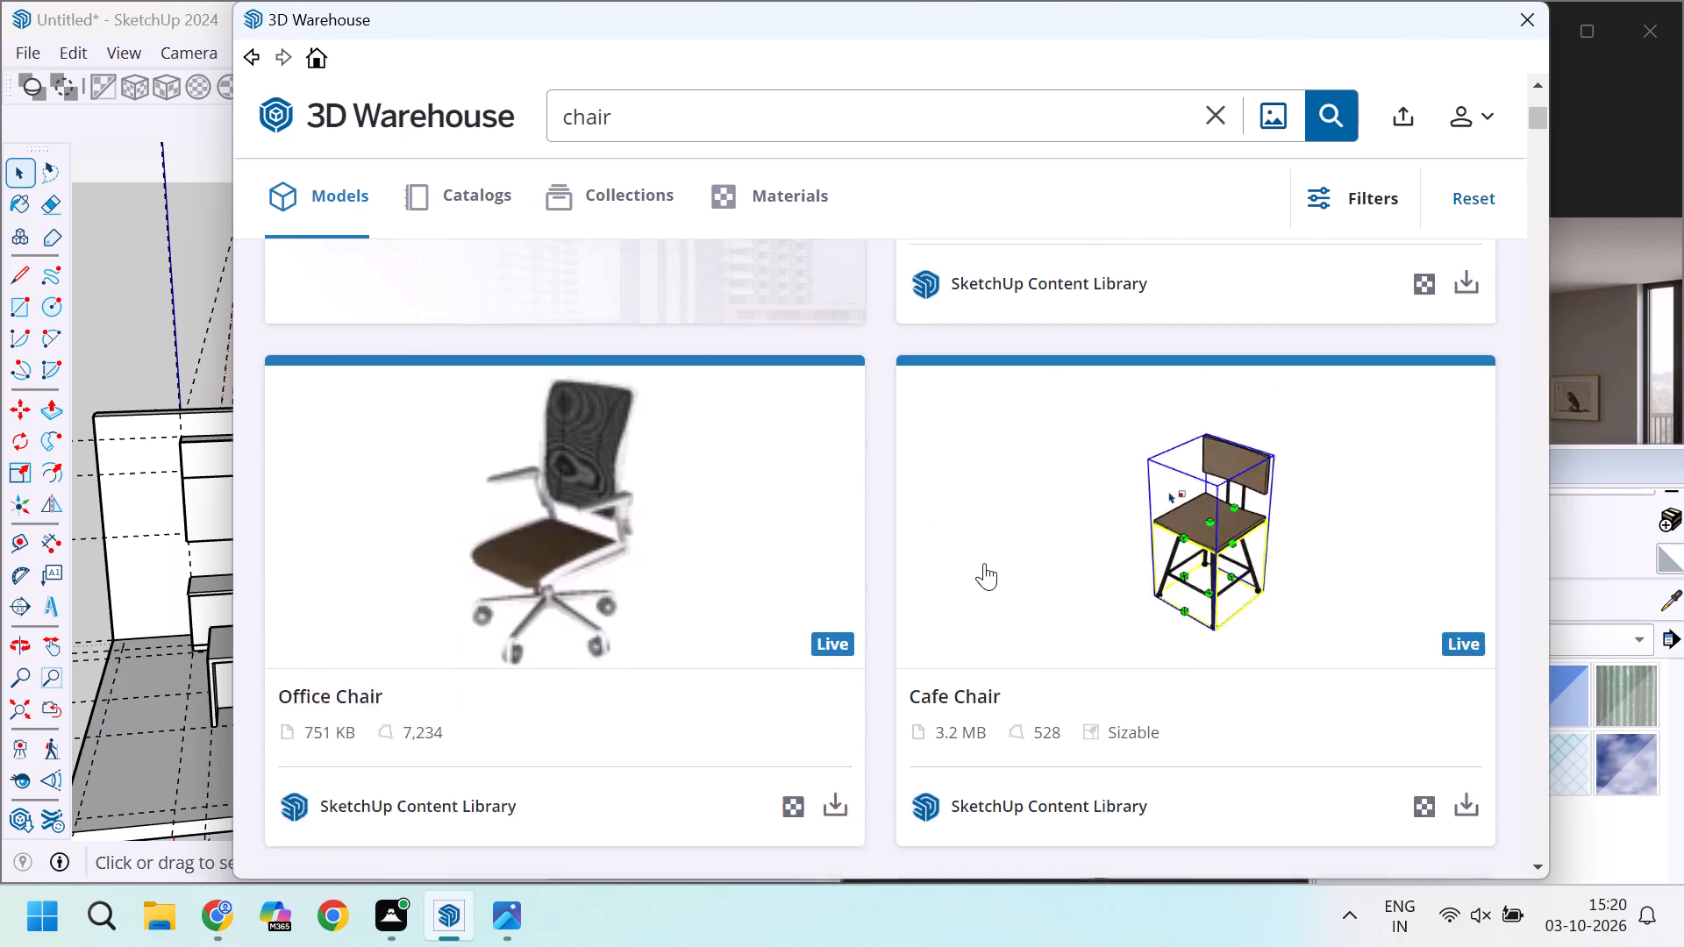
scroll(1016, 549, up, 2)
scroll(1018, 546, down, 2)
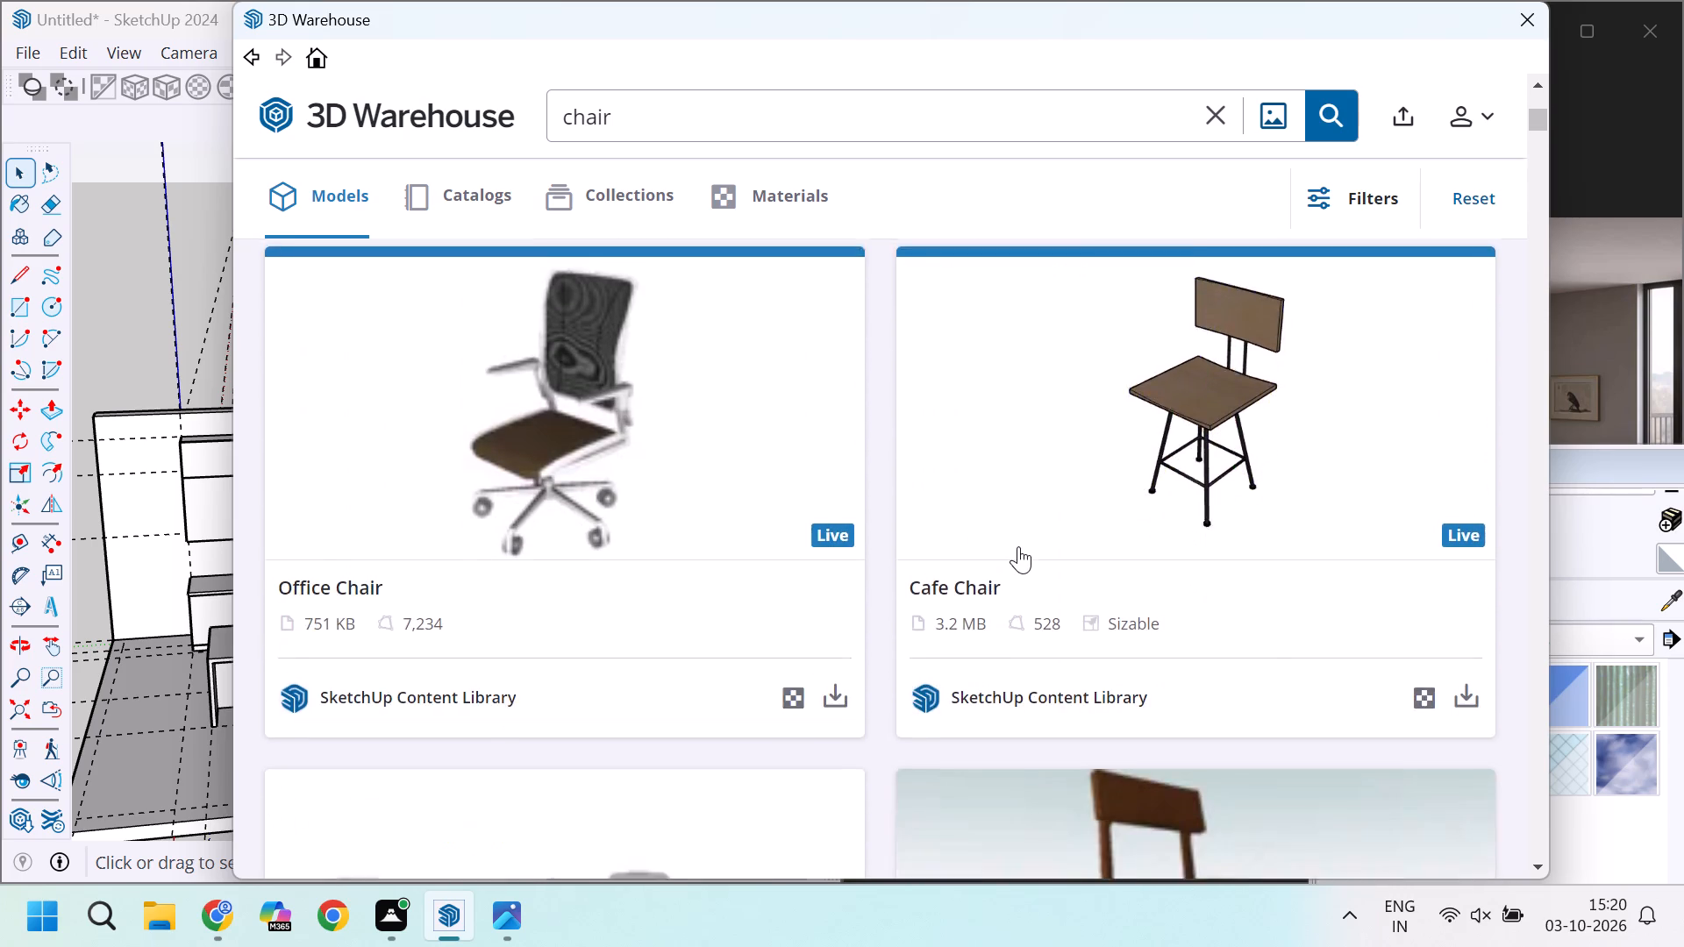
Look further through the chair results for a model suiting the kitchen, and return to the start of the list.
scroll(1018, 546, down, 4)
scroll(1176, 567, down, 4)
scroll(1176, 567, up, 4)
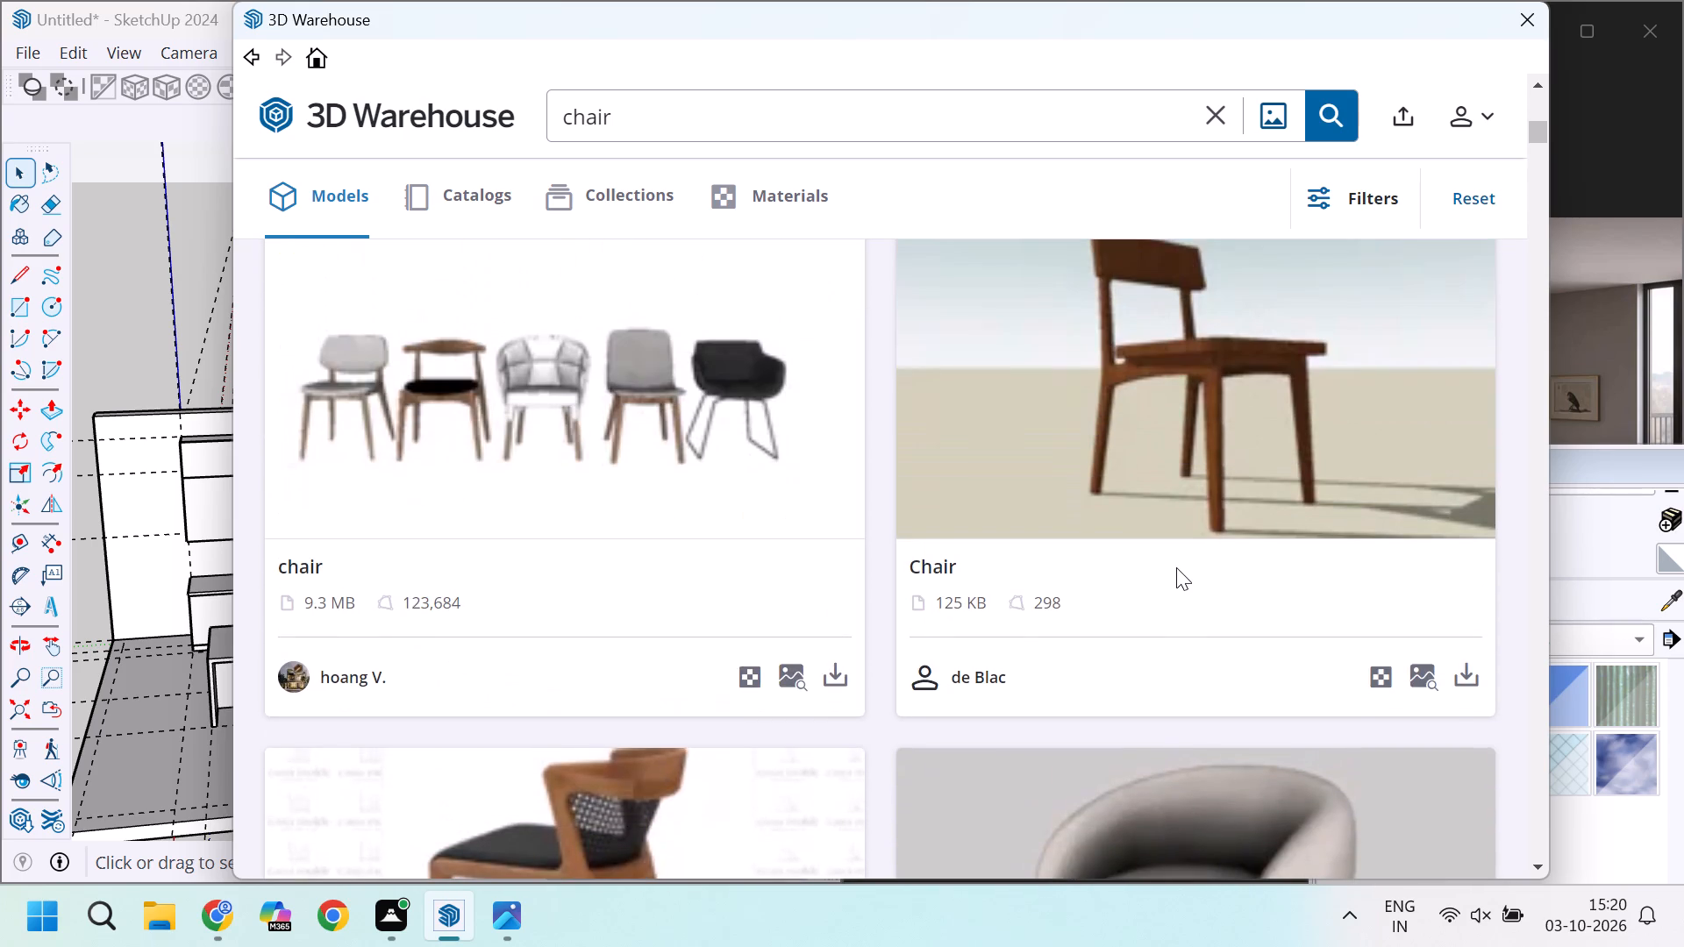
scroll(1176, 567, up, 2)
scroll(1176, 567, down, 6)
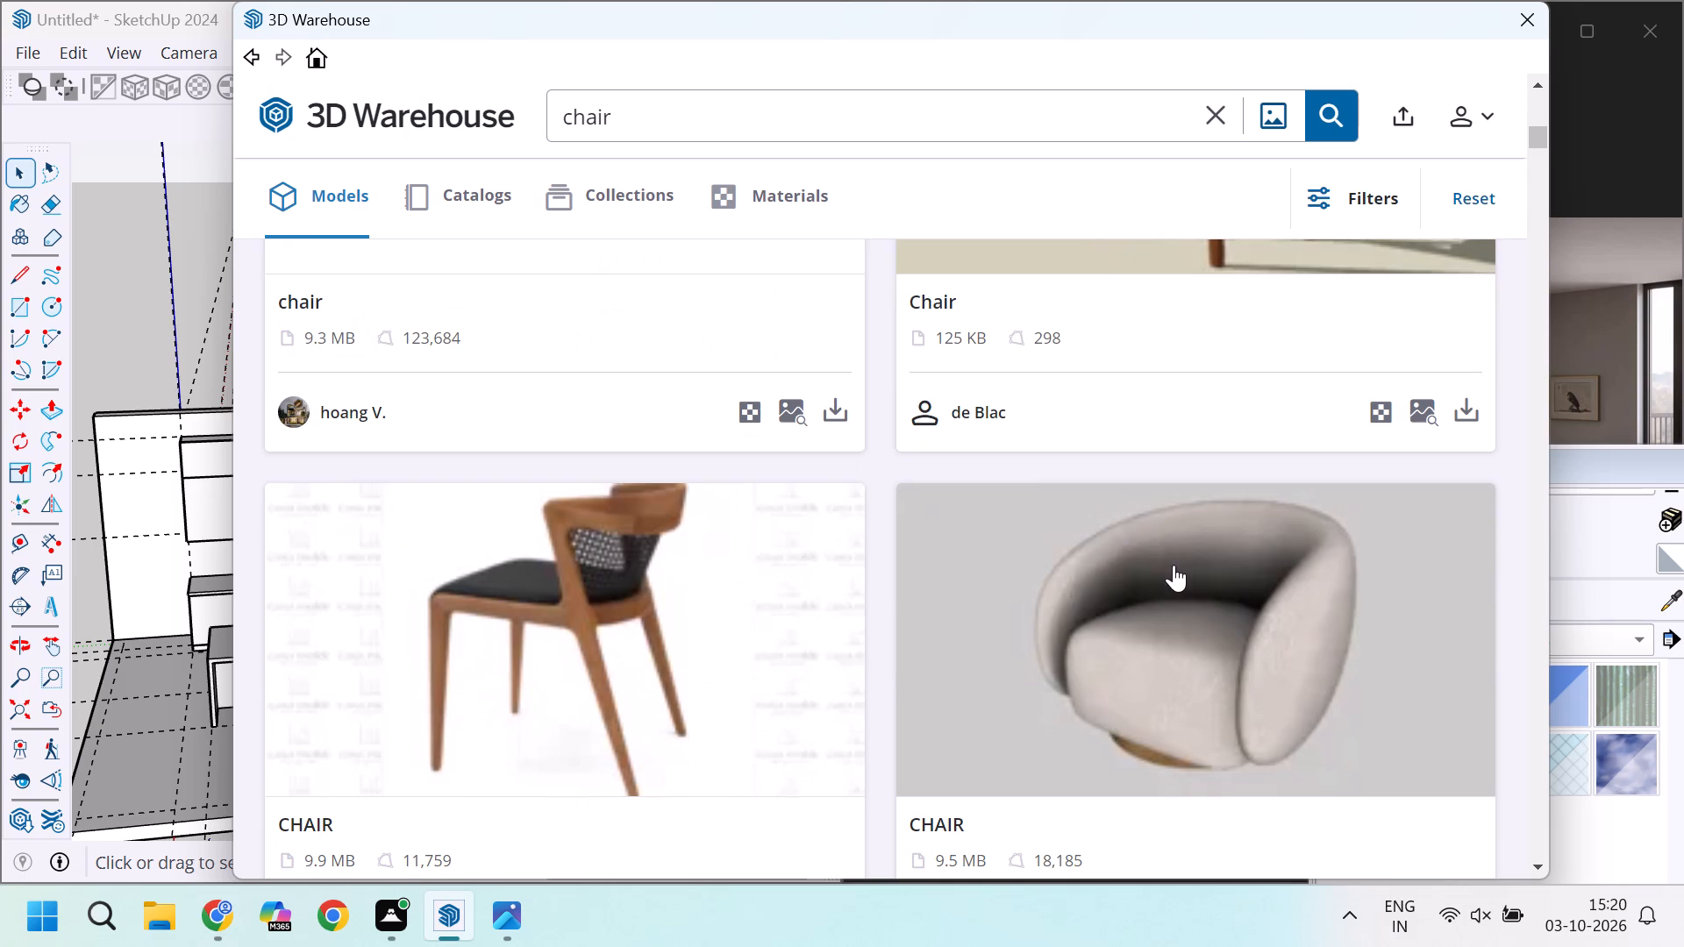
scroll(1174, 565, down, 5)
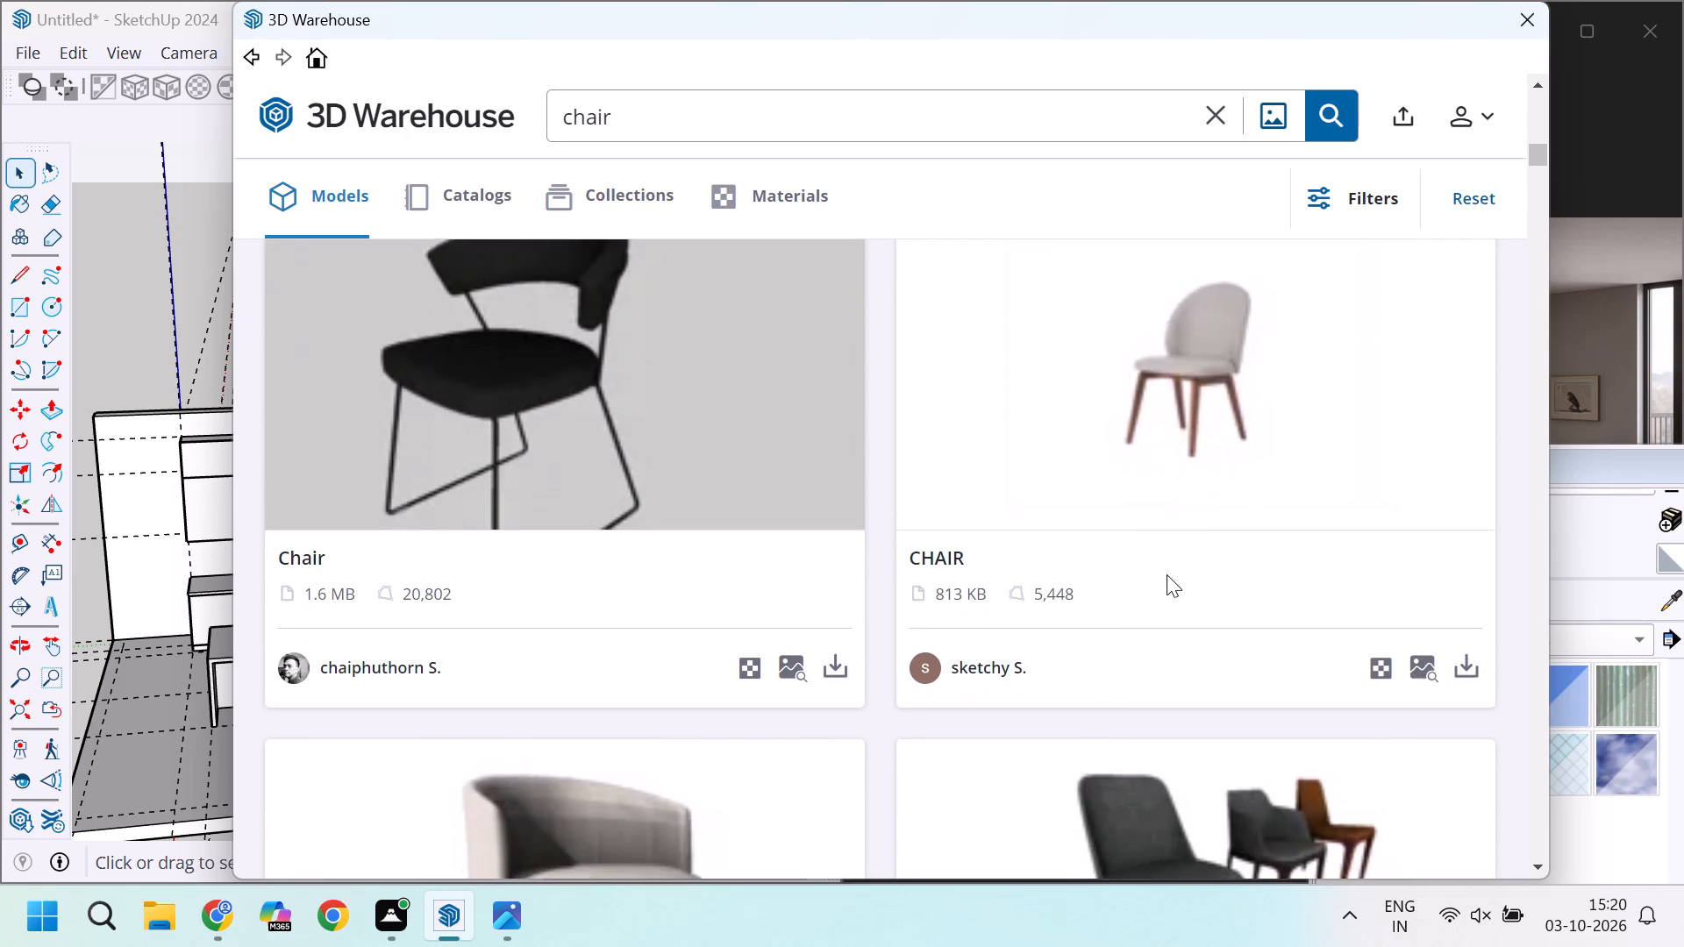
scroll(1167, 574, down, 7)
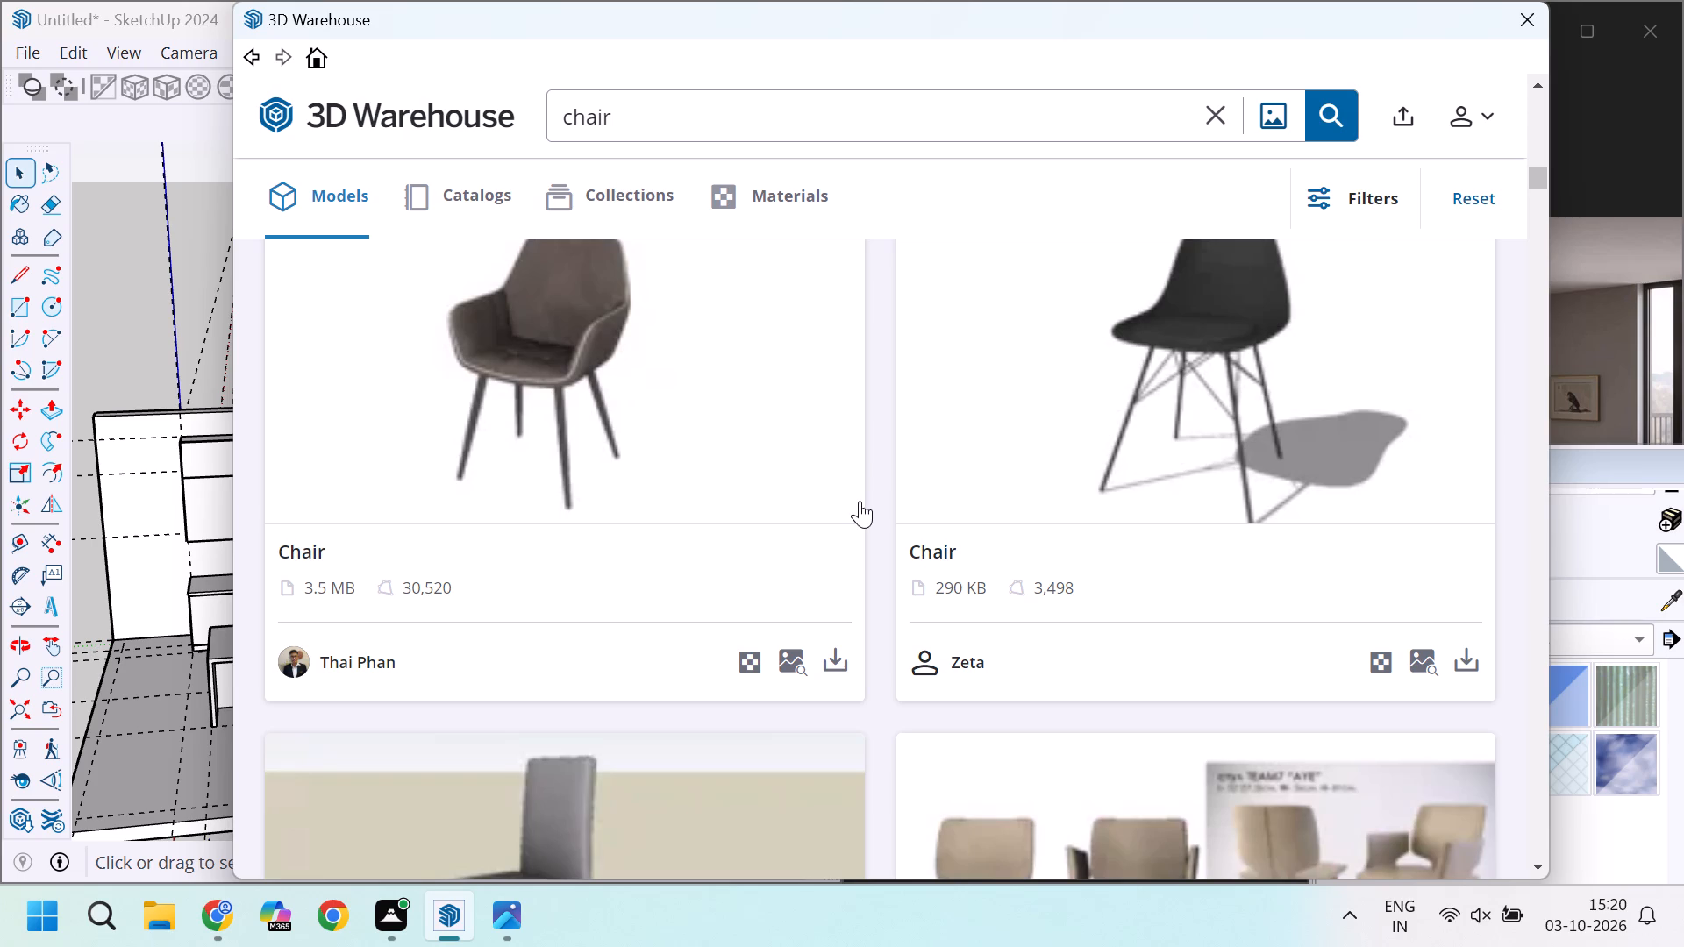
scroll(850, 468, down, 2)
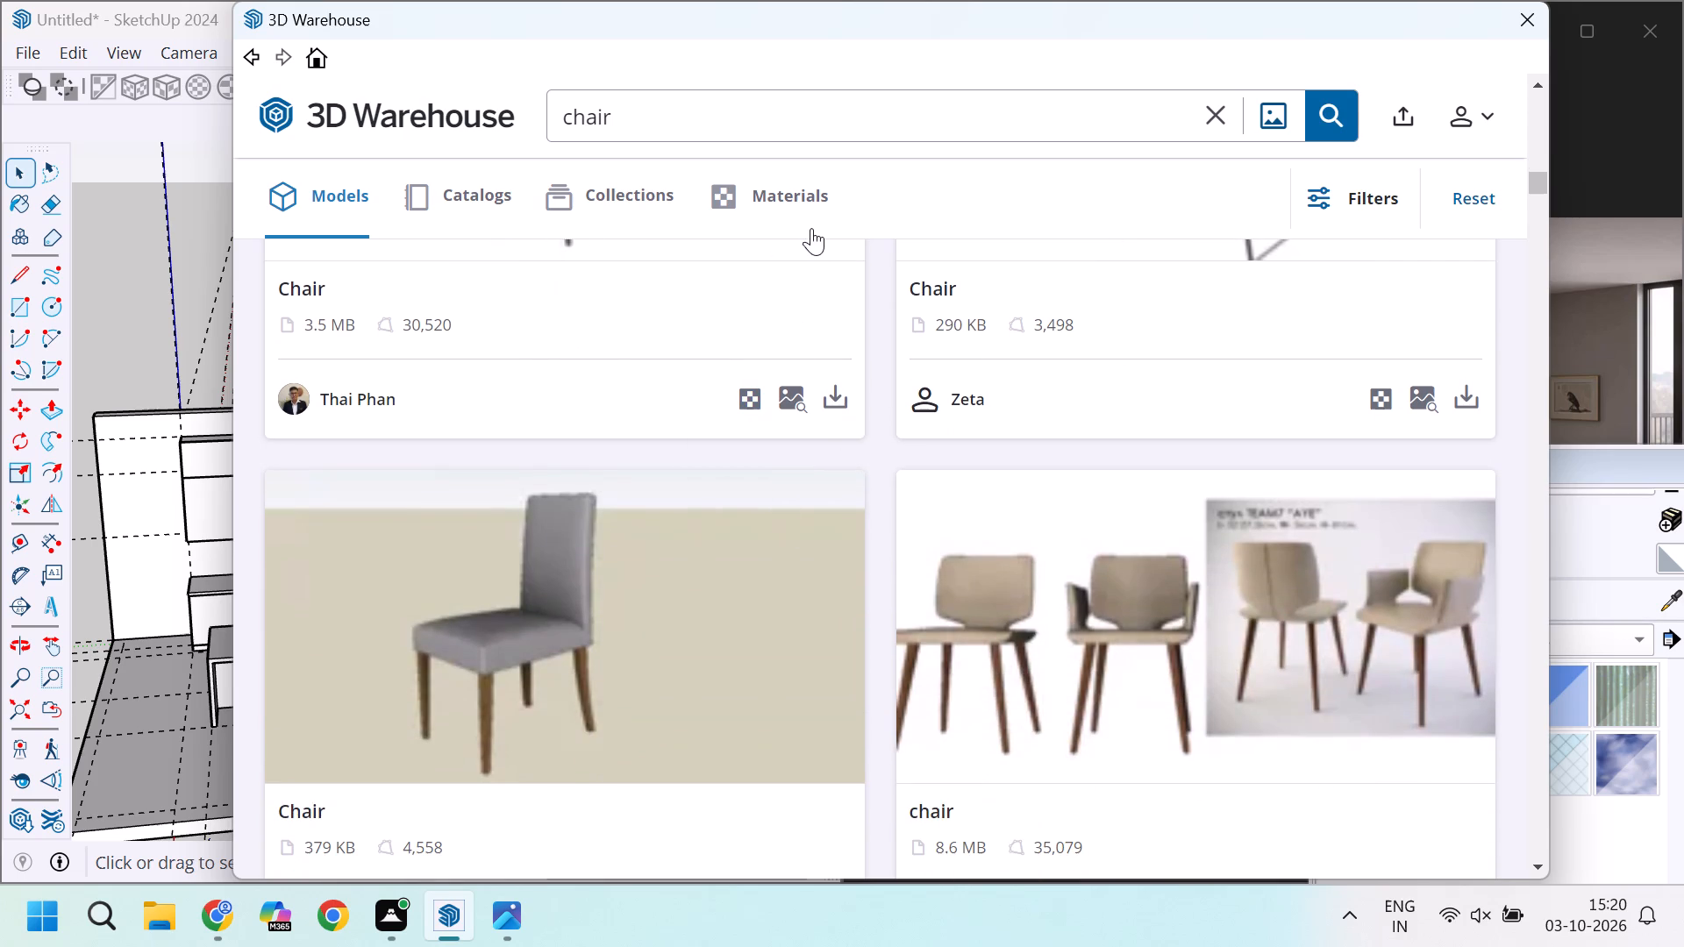
scroll(888, 301, up, 13)
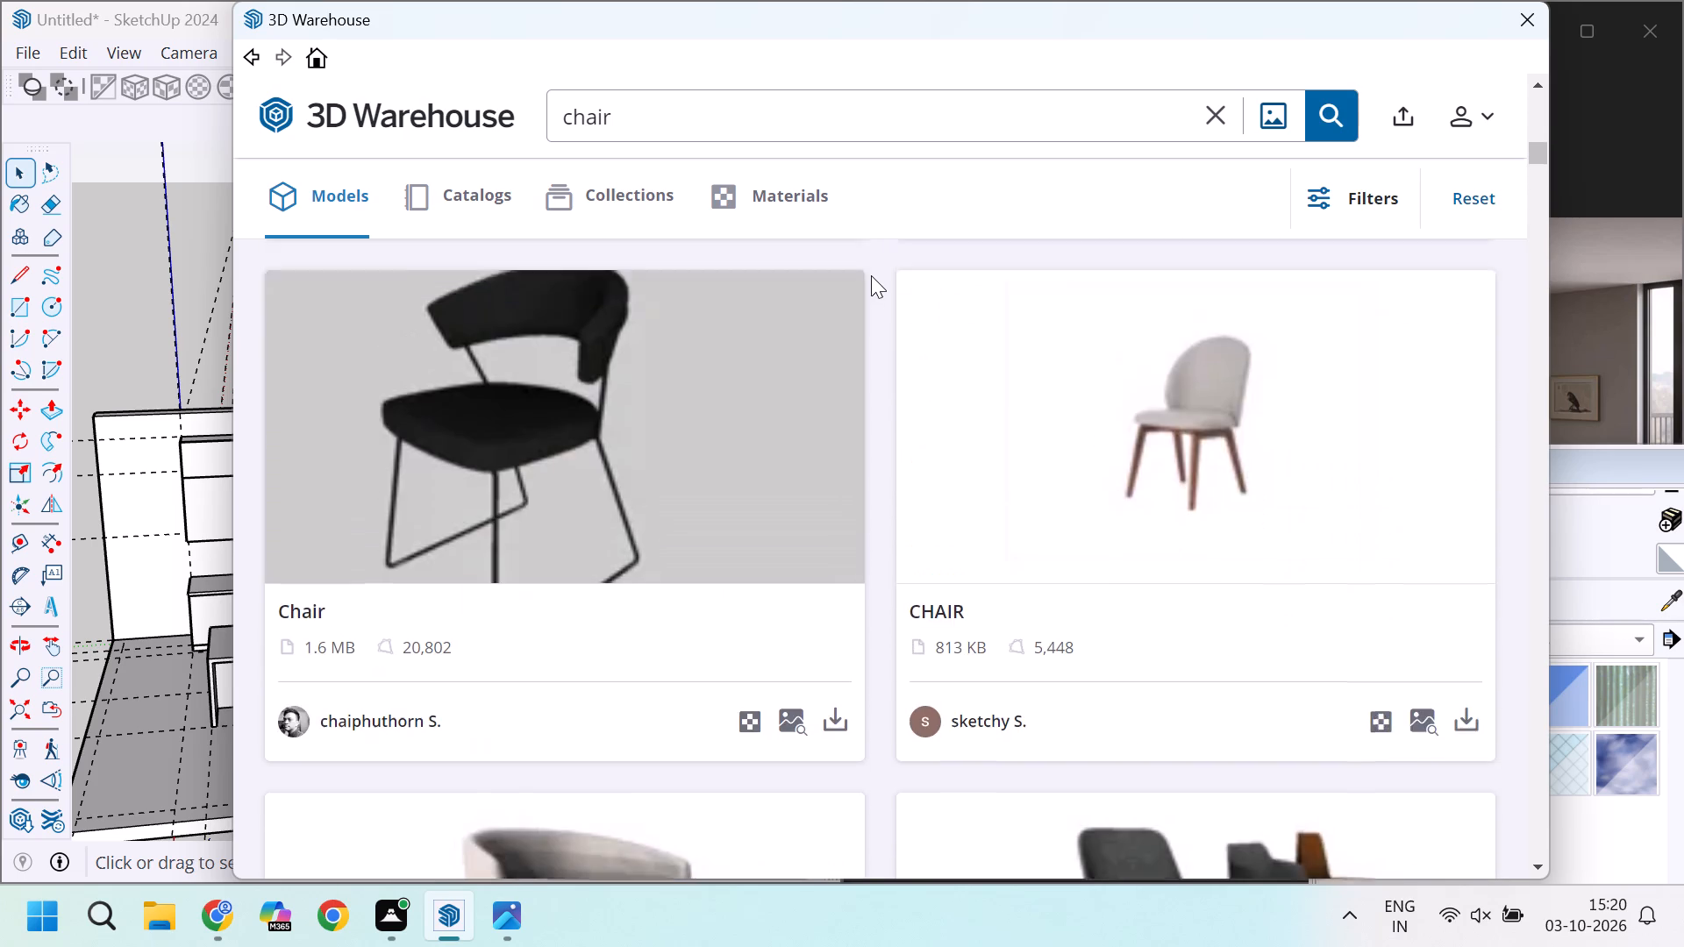
scroll(871, 275, up, 16)
scroll(910, 341, up, 3)
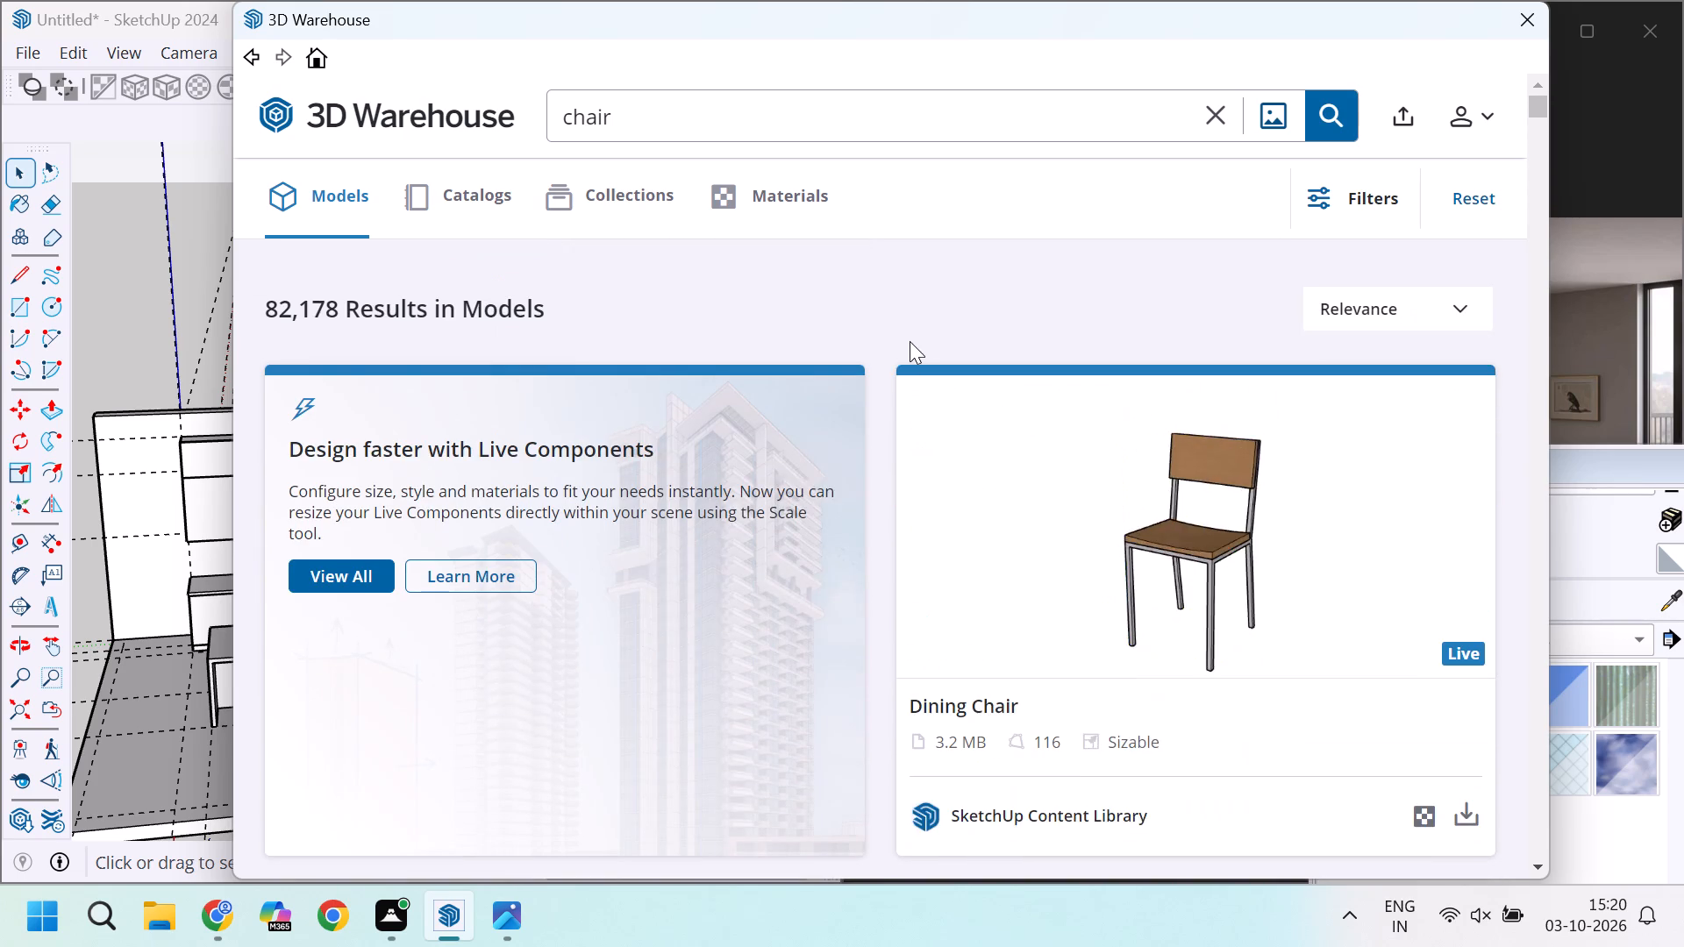
Look deeper through the chair results, as far as the pair of grey and brown high bar chairs.
scroll(910, 341, down, 19)
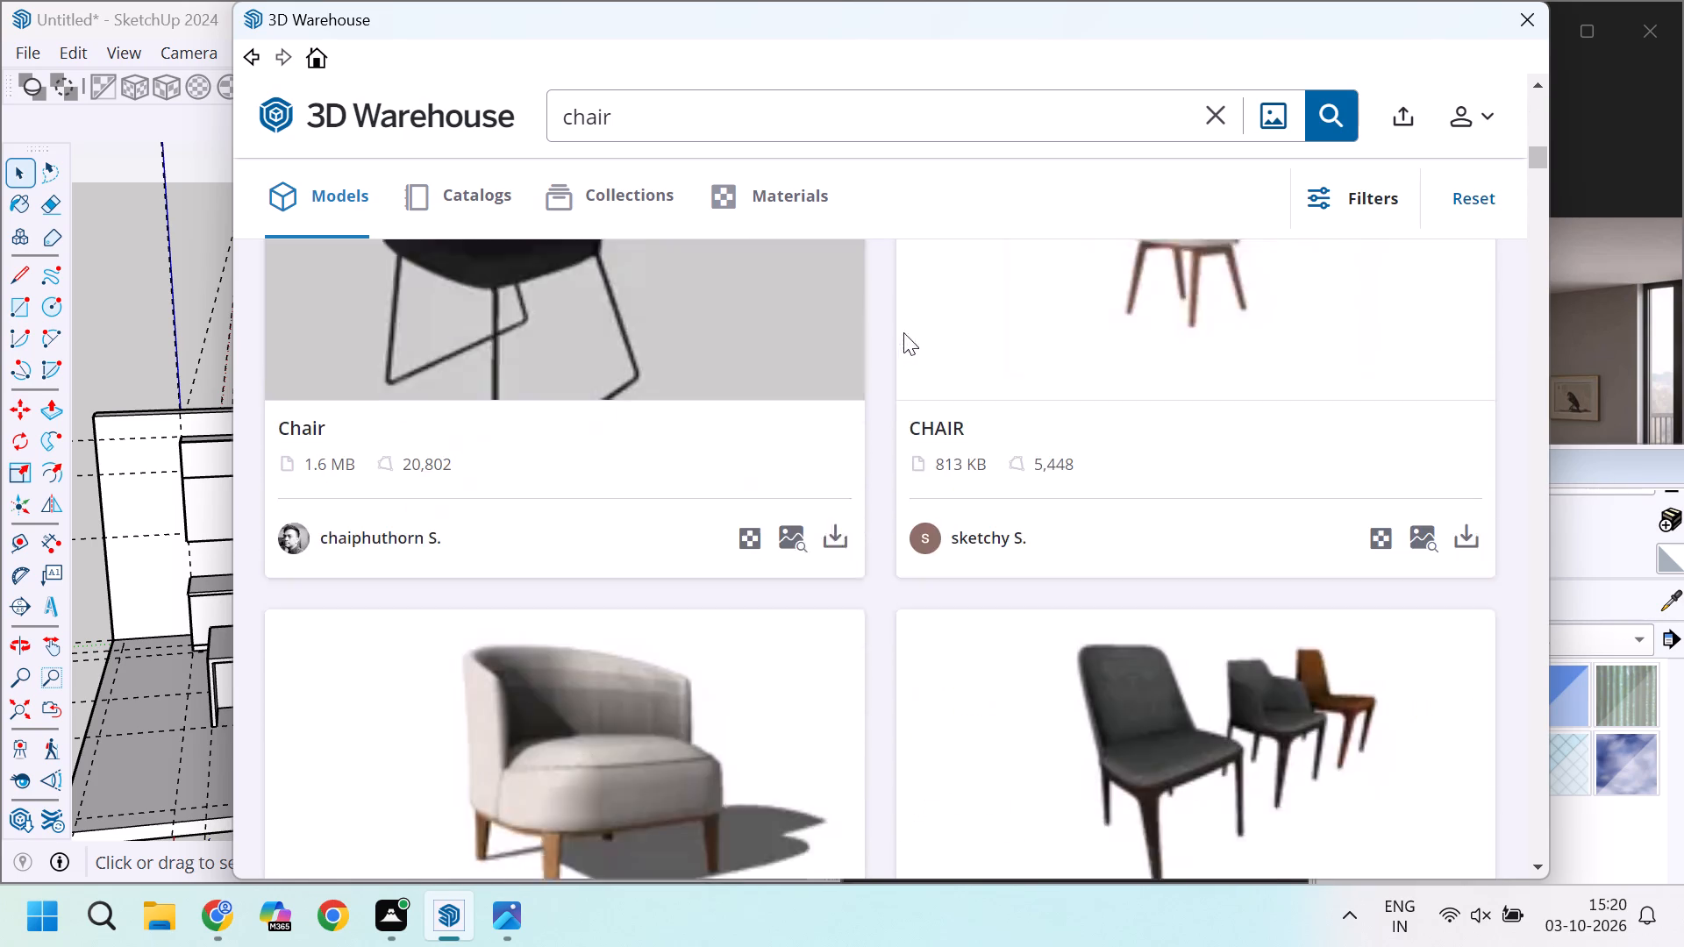
scroll(924, 347, down, 20)
scroll(924, 347, down, 4)
scroll(986, 390, down, 4)
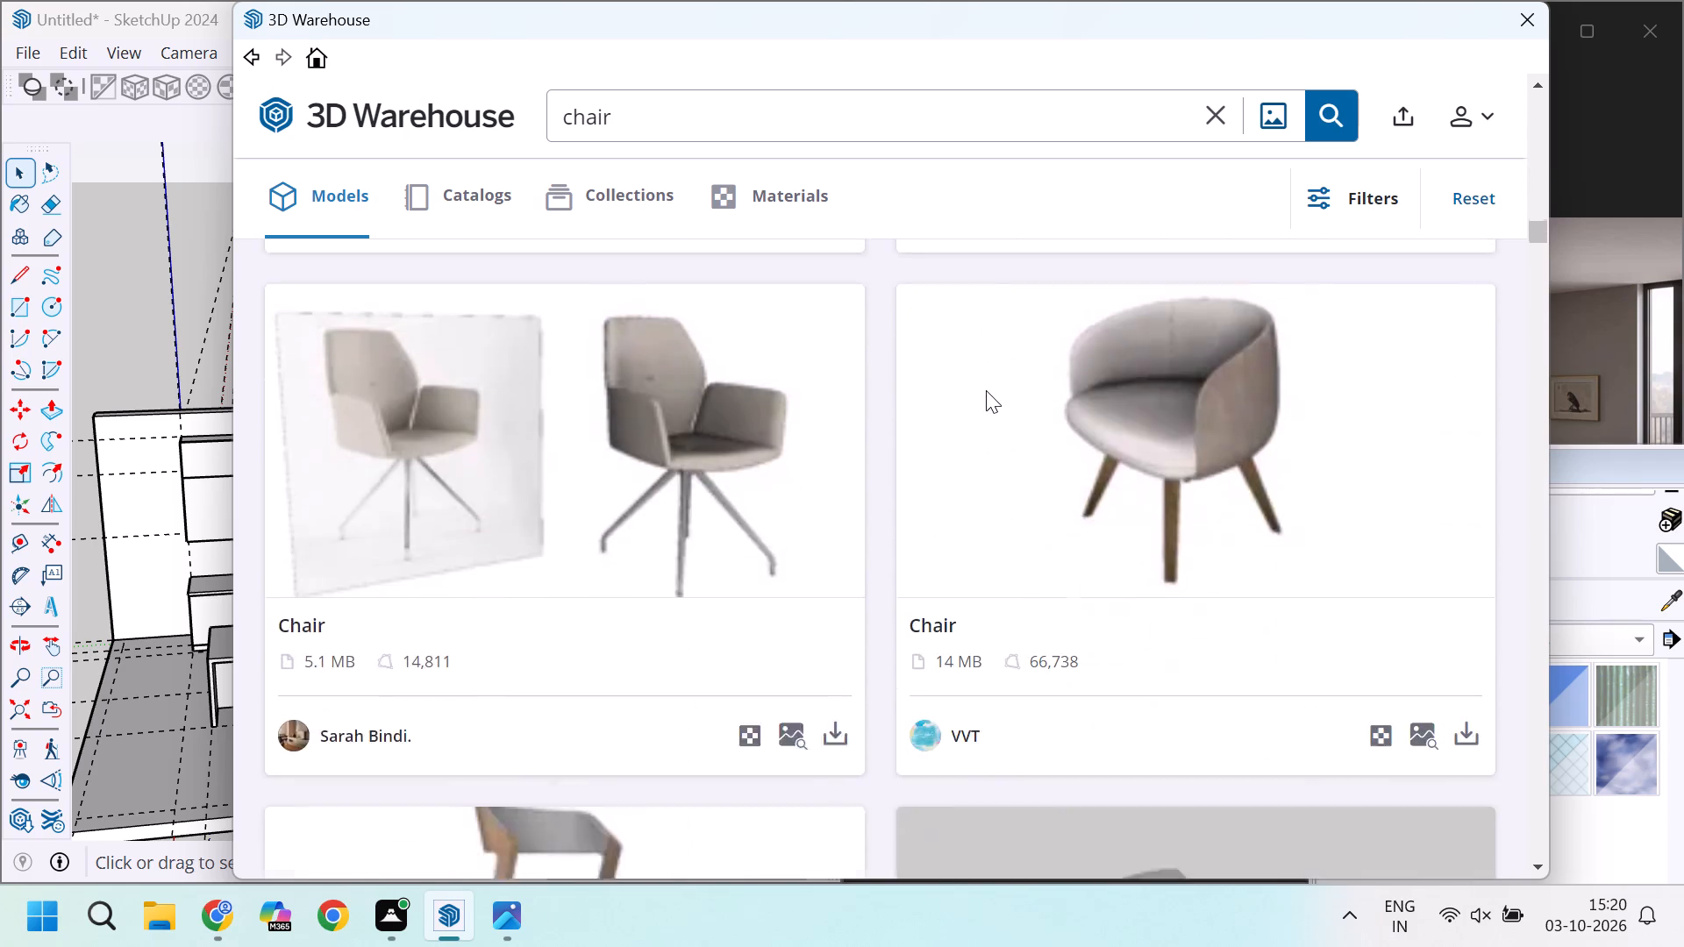
scroll(988, 389, down, 10)
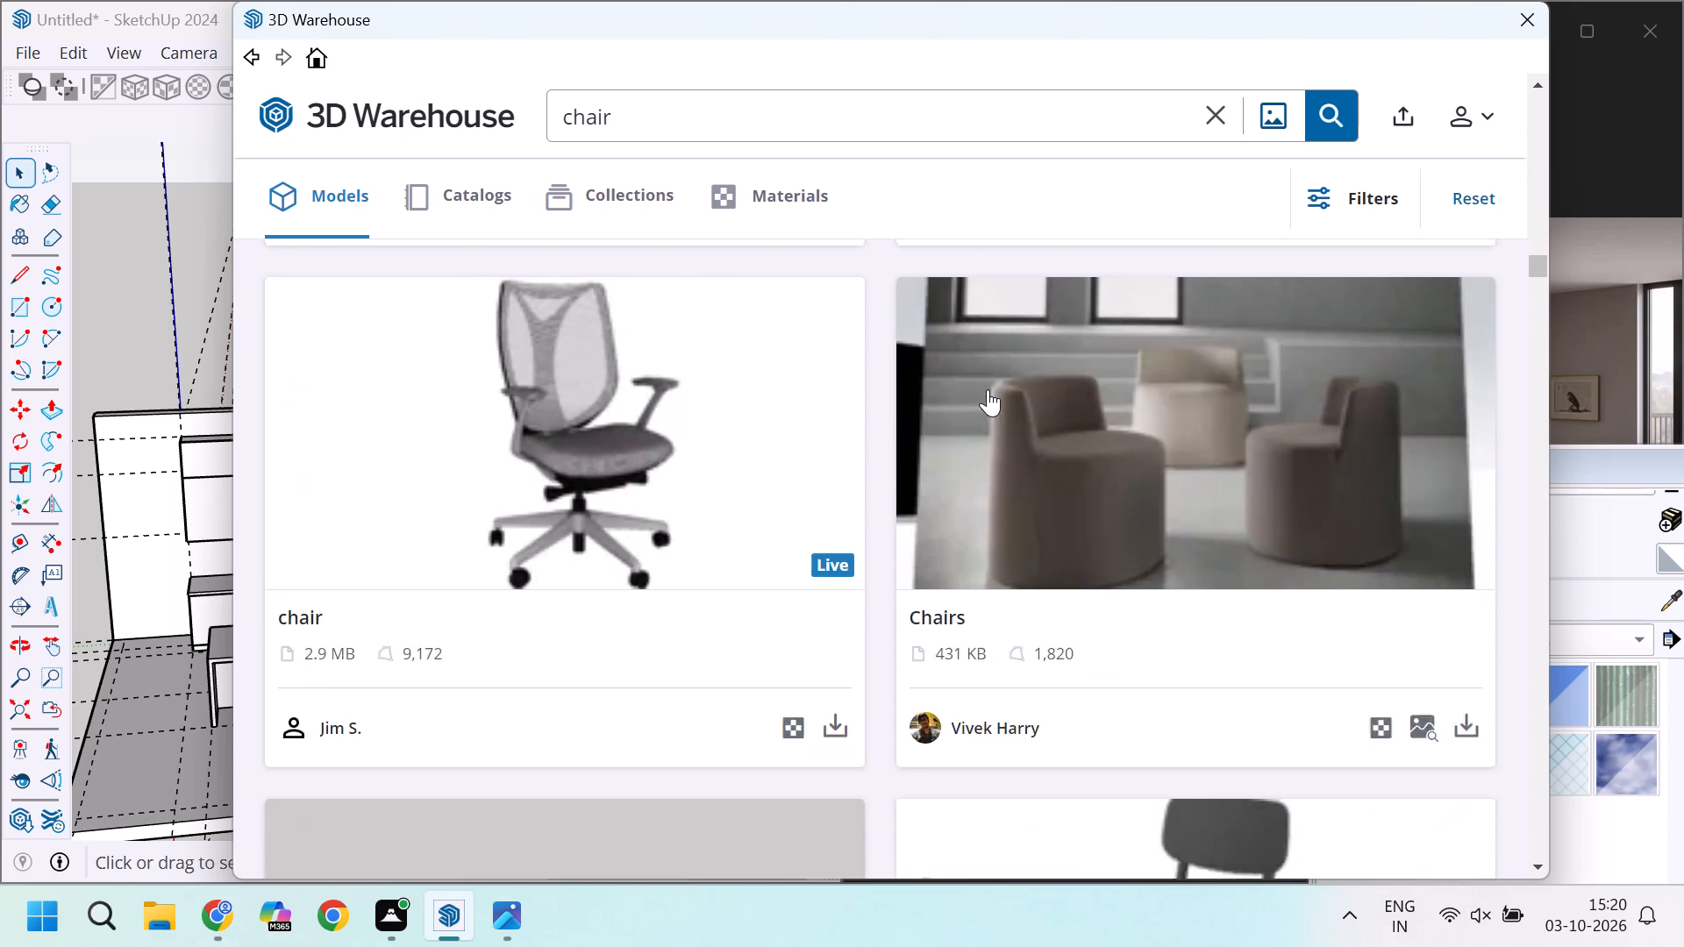
scroll(987, 388, down, 16)
scroll(987, 388, down, 7)
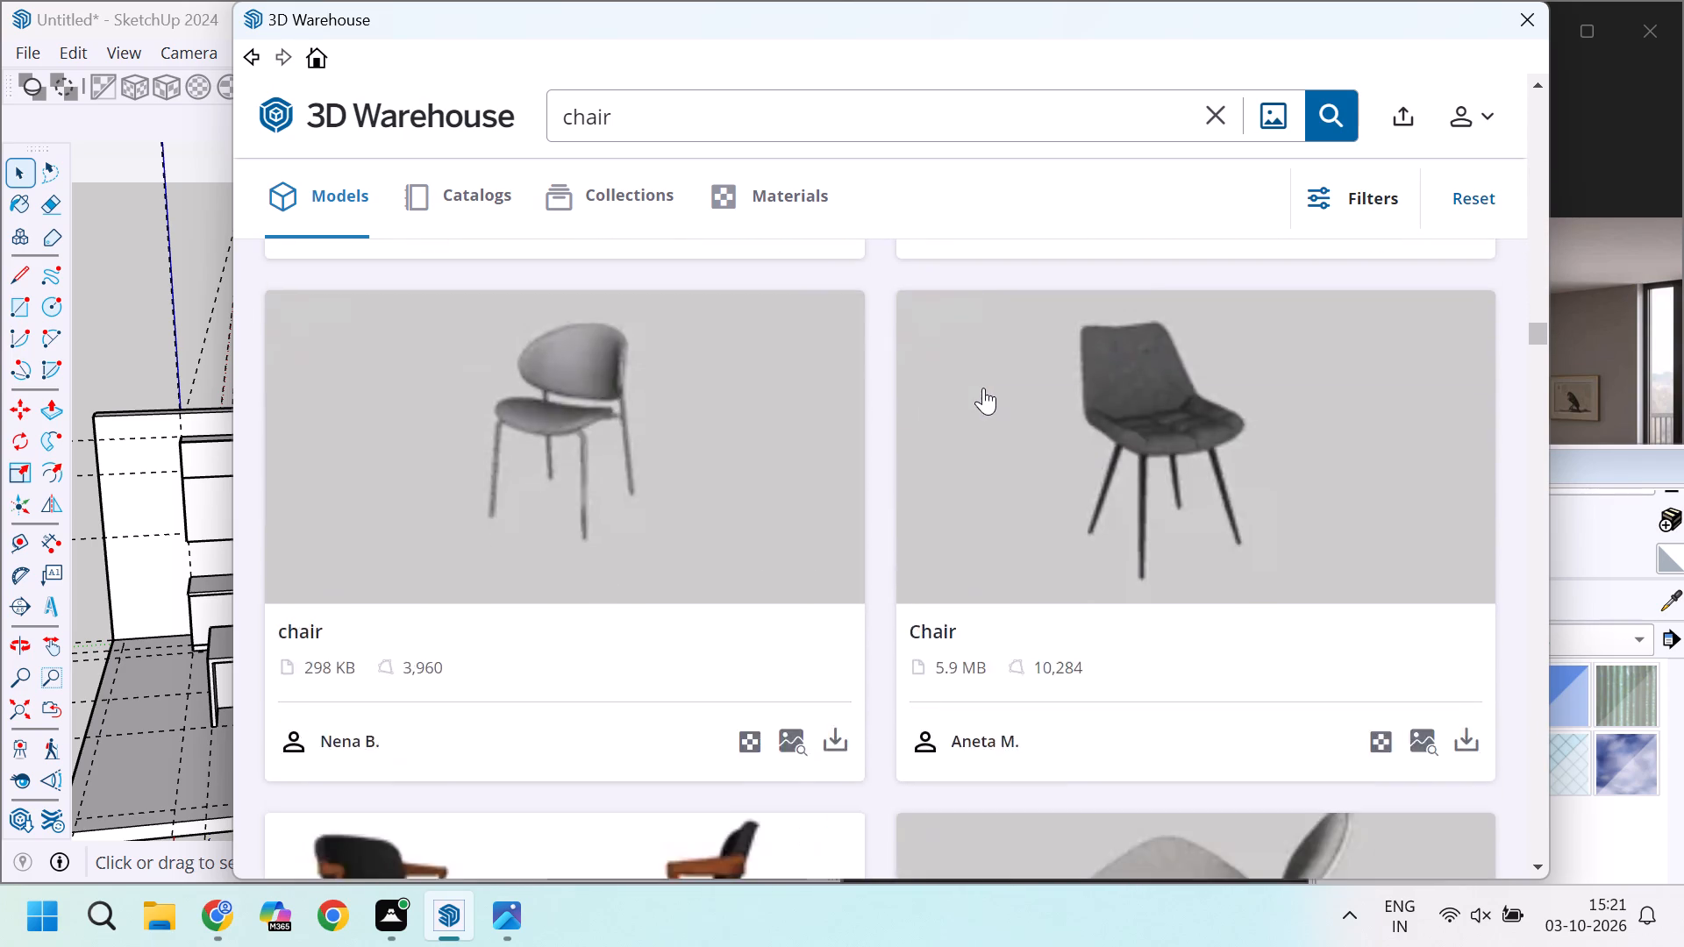
scroll(983, 388, up, 9)
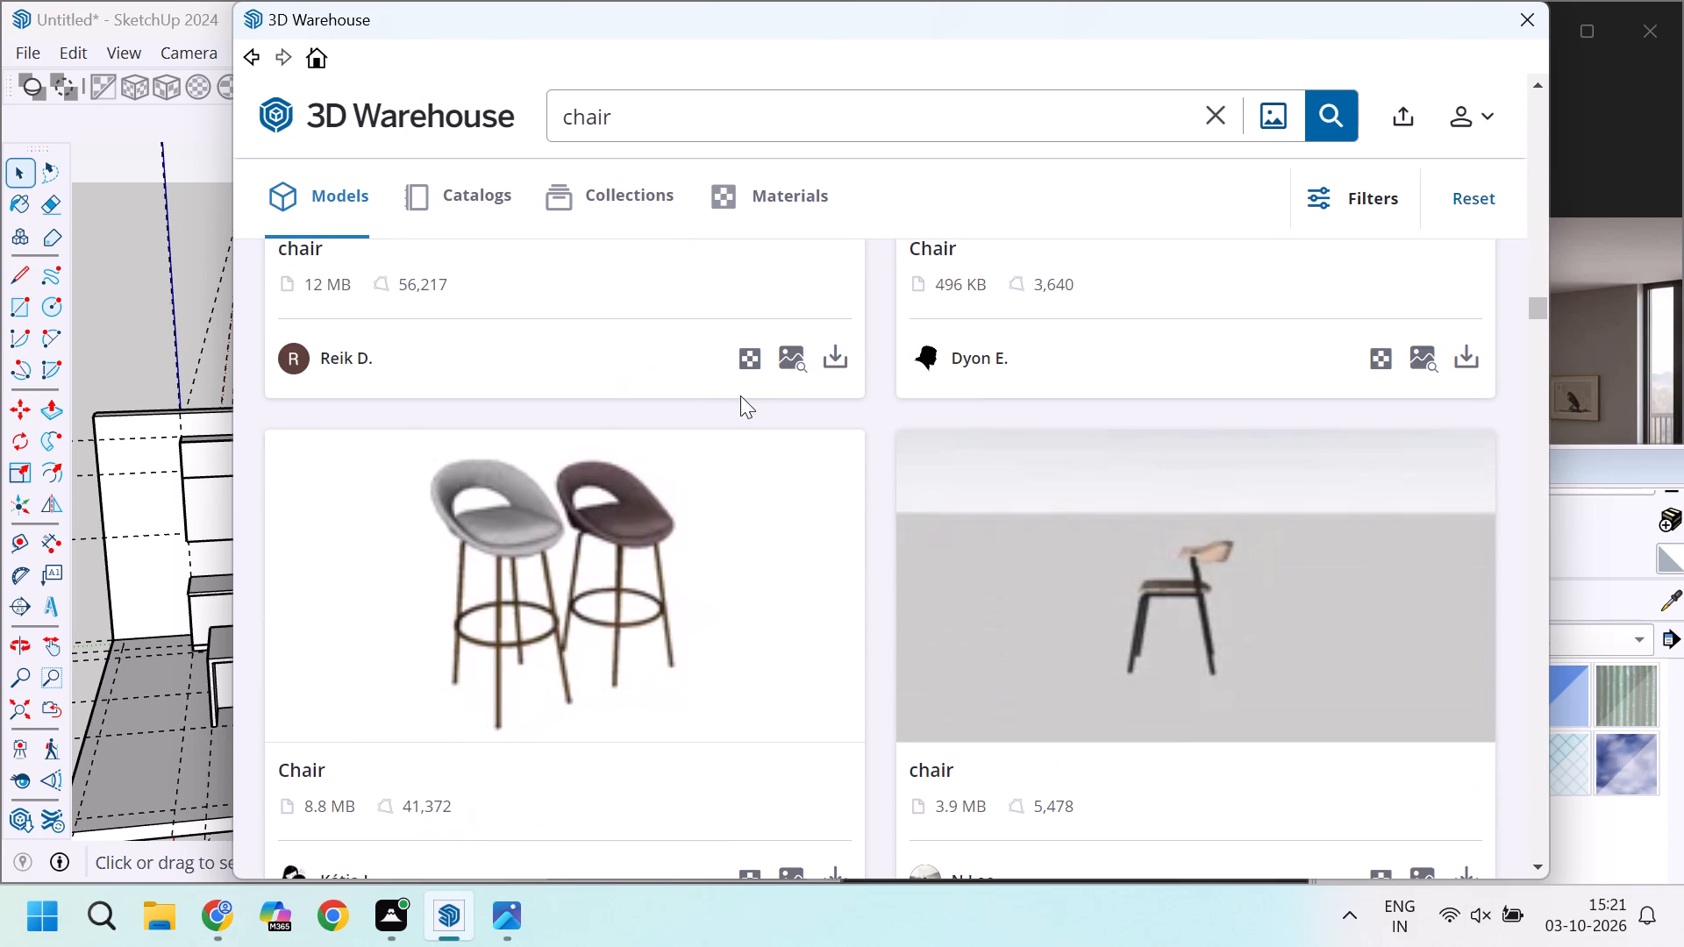
scroll(739, 402, down, 1)
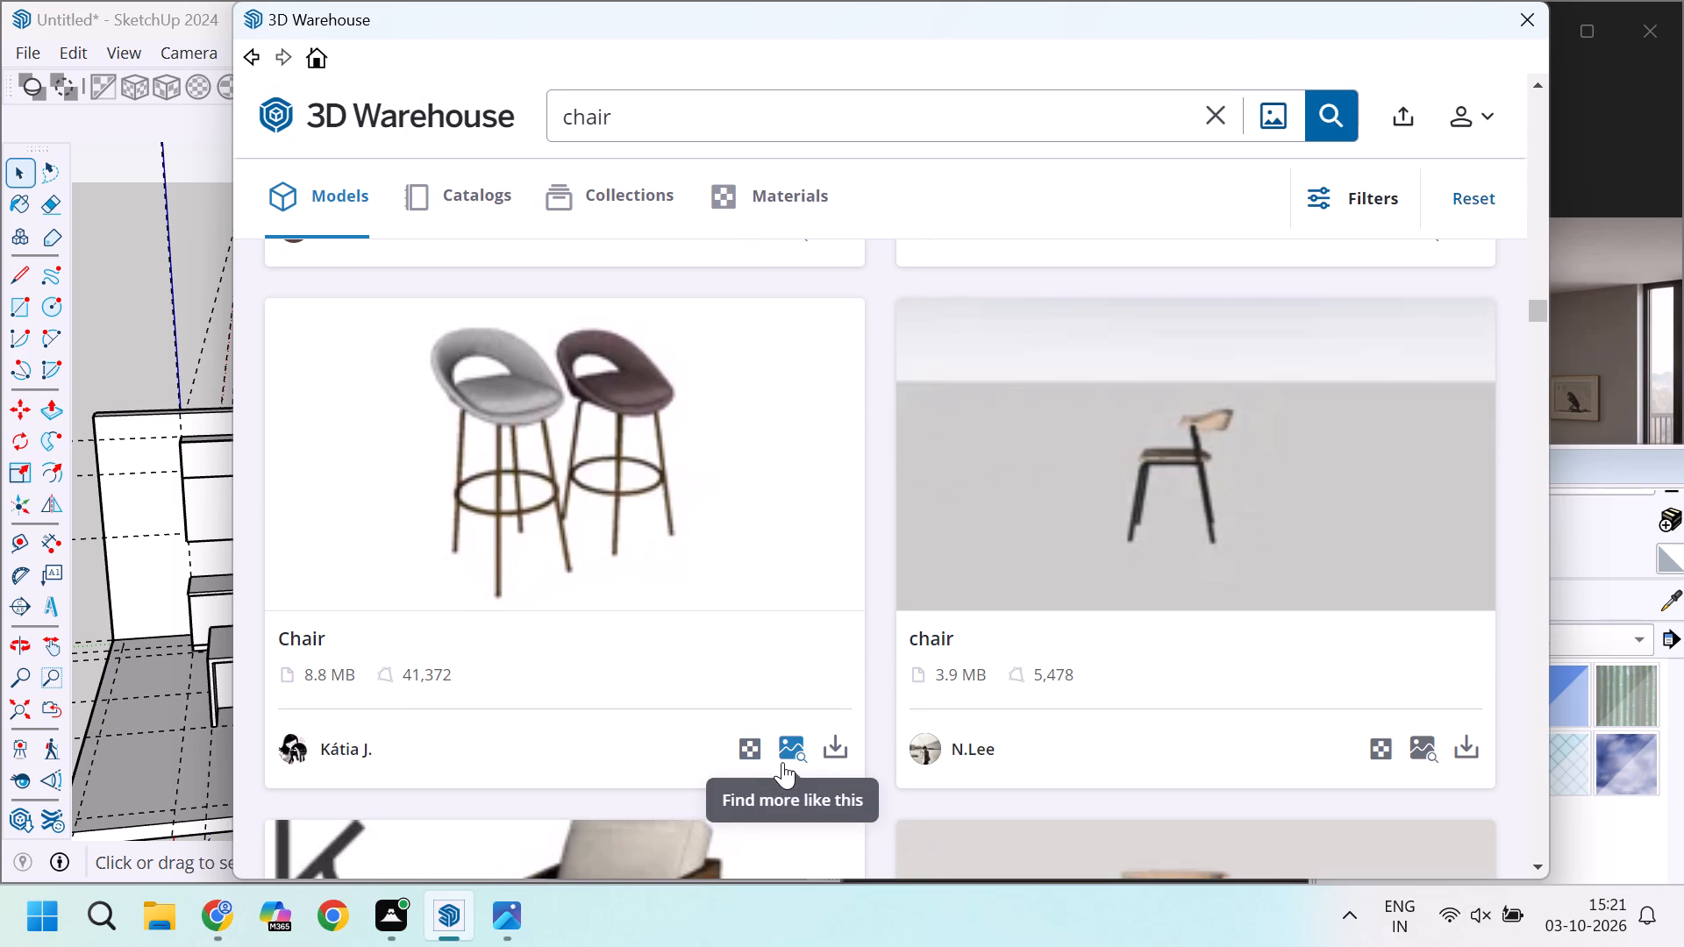
Find models similar to the grey and brown bar chair pair and compare the stools for one with wooden legs.
click(783, 761)
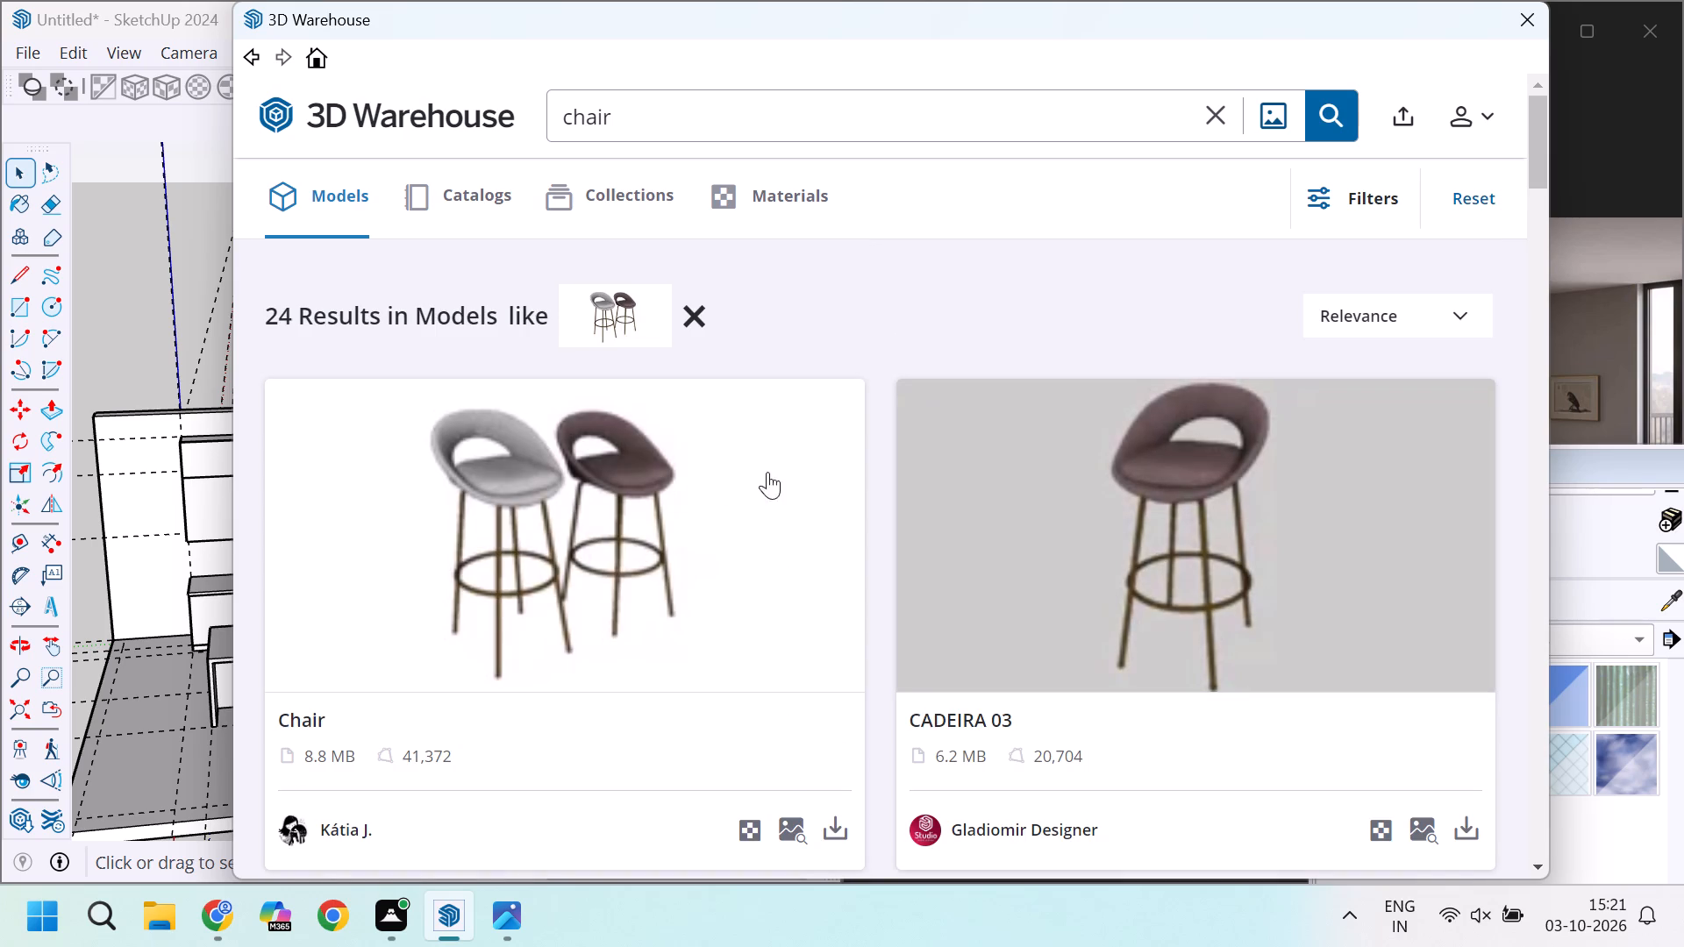
scroll(1106, 502, down, 5)
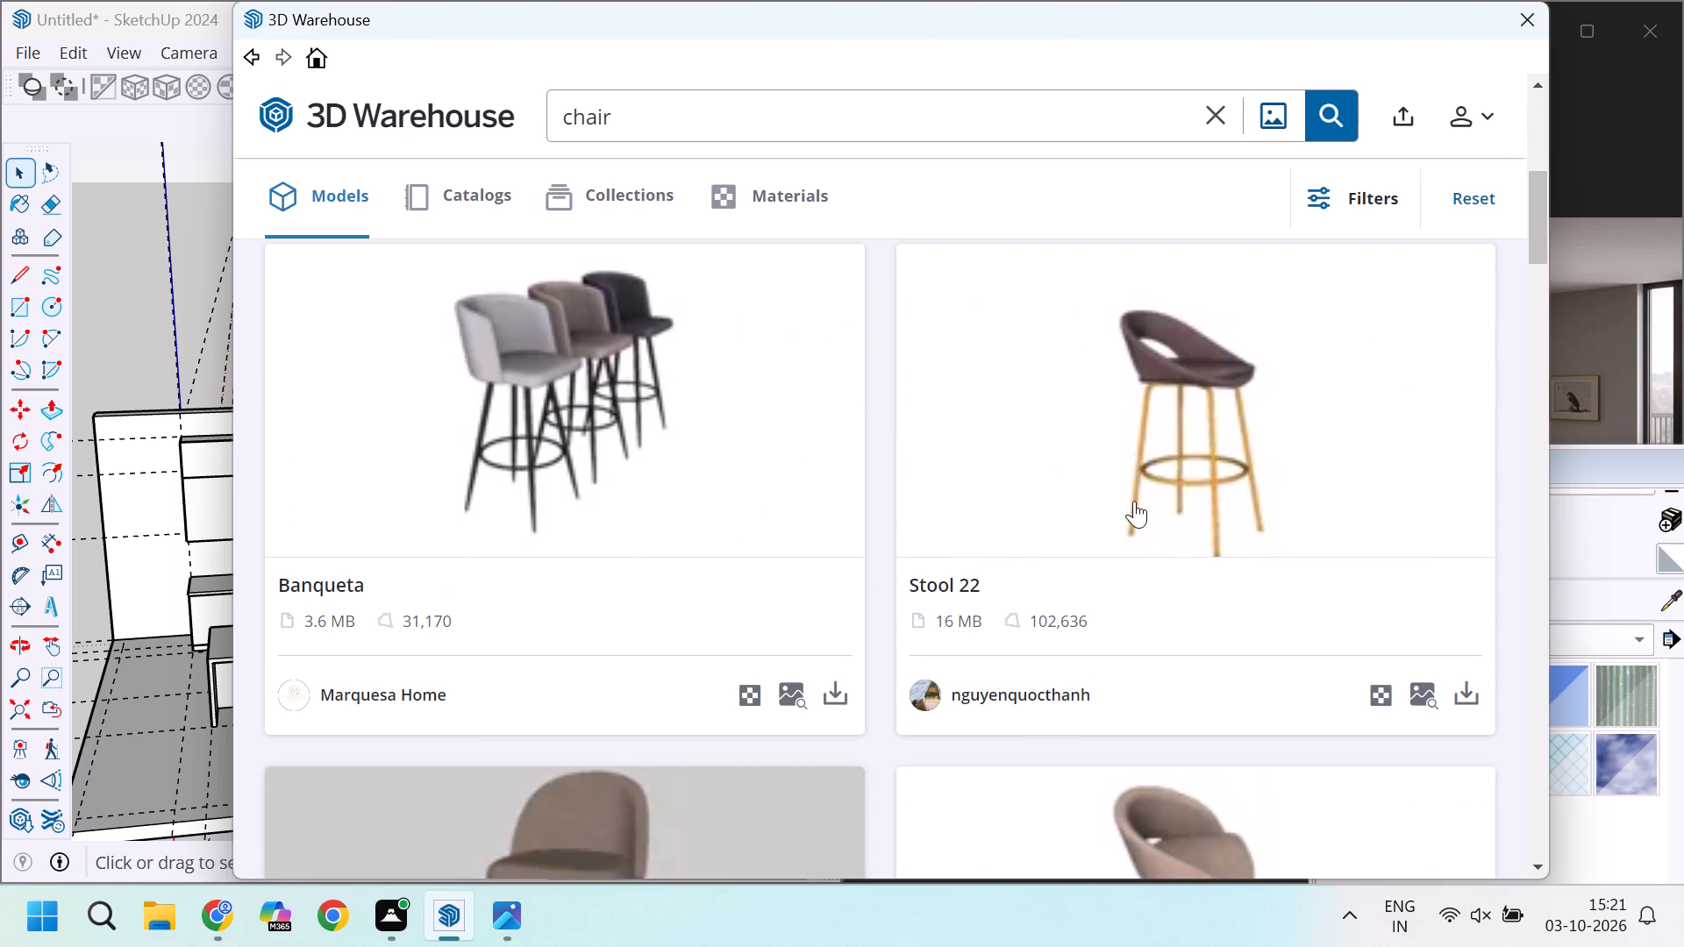
scroll(1134, 501, down, 3)
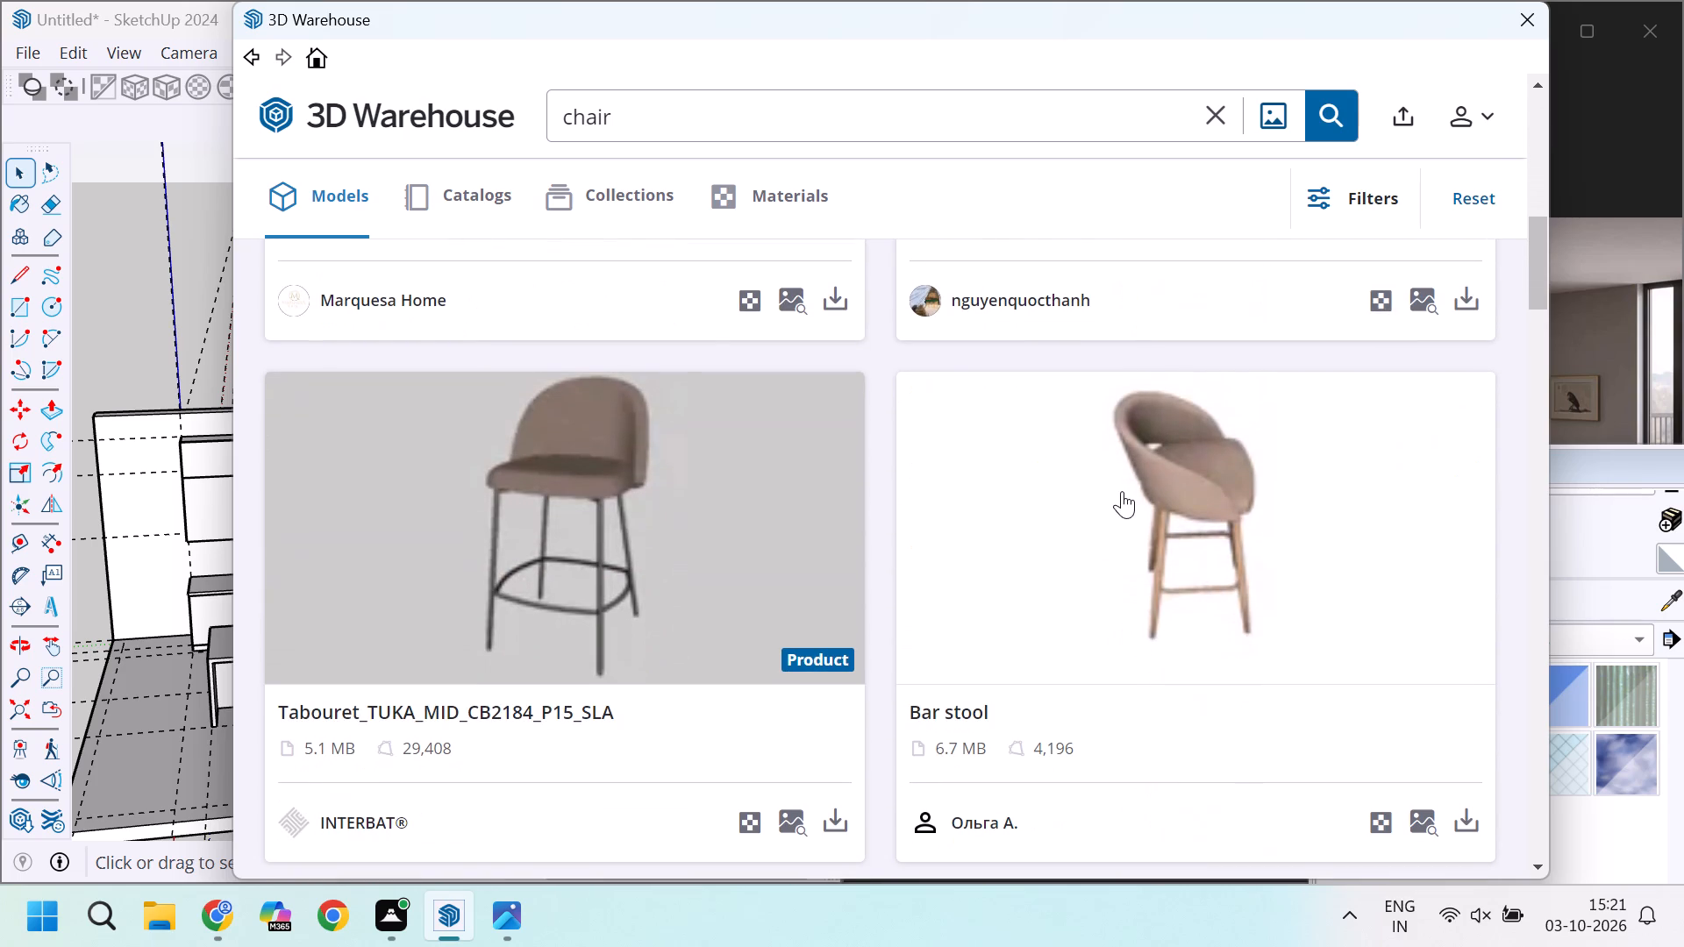
scroll(1122, 491, down, 1)
scroll(1115, 567, down, 1)
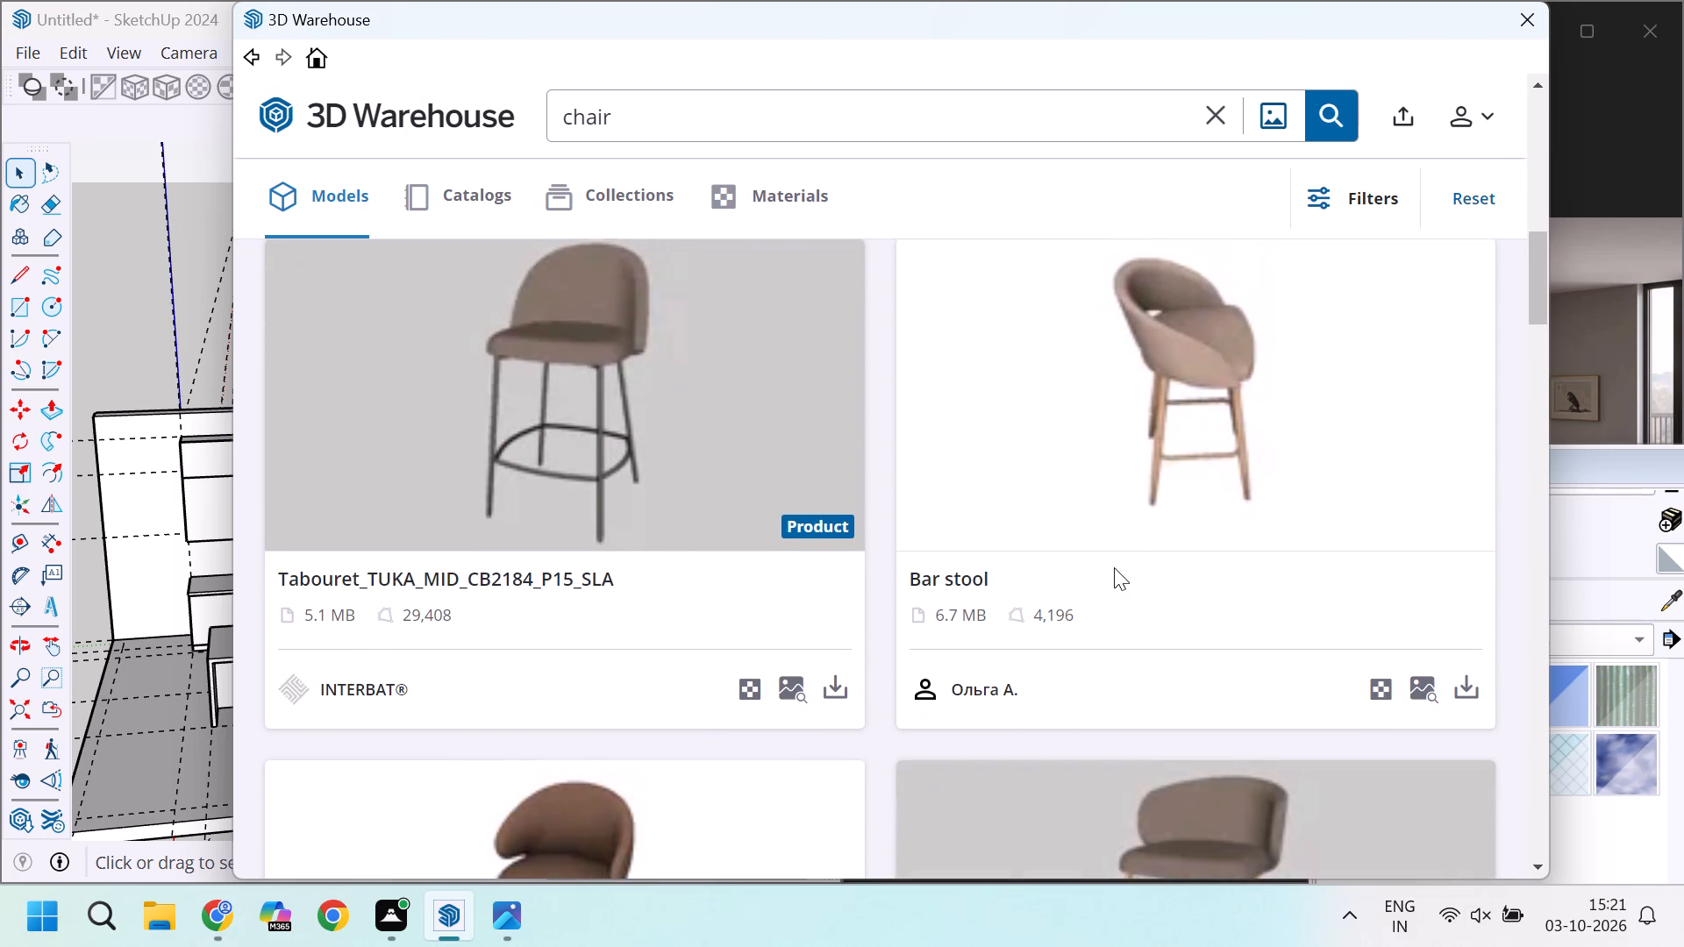
scroll(1114, 567, down, 2)
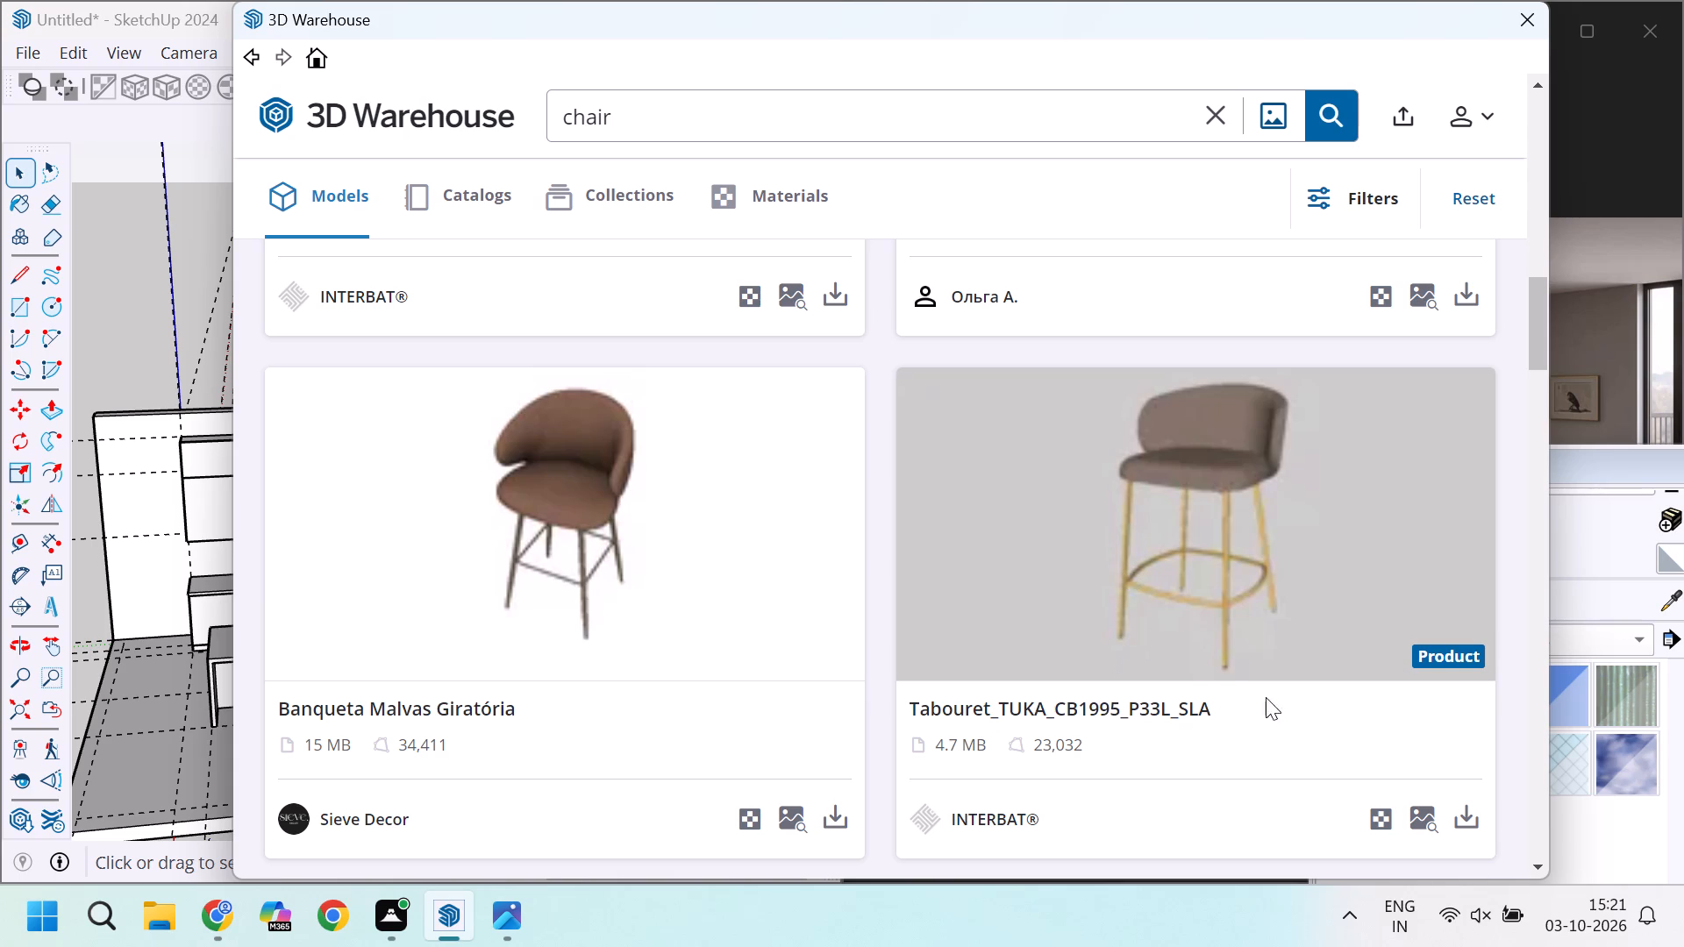
scroll(1035, 596, up, 3)
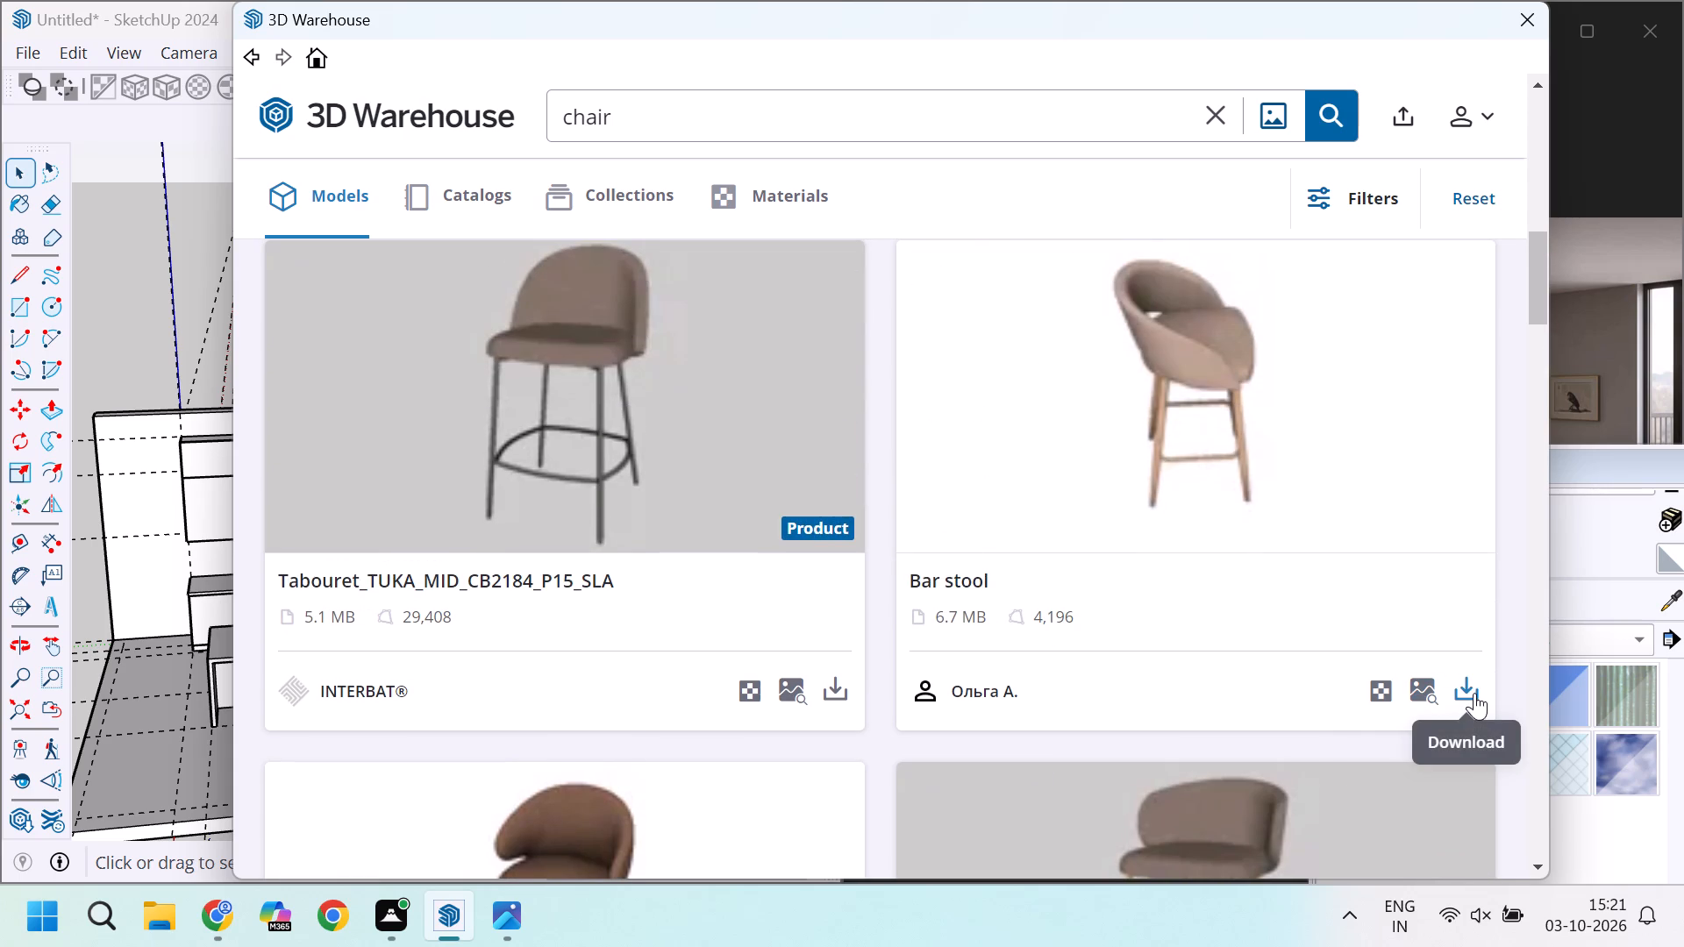
Skip the subscription promotion and download the wooden-legged Bar stool directly into the kitchen model.
click(1474, 693)
scroll(1104, 542, down, 6)
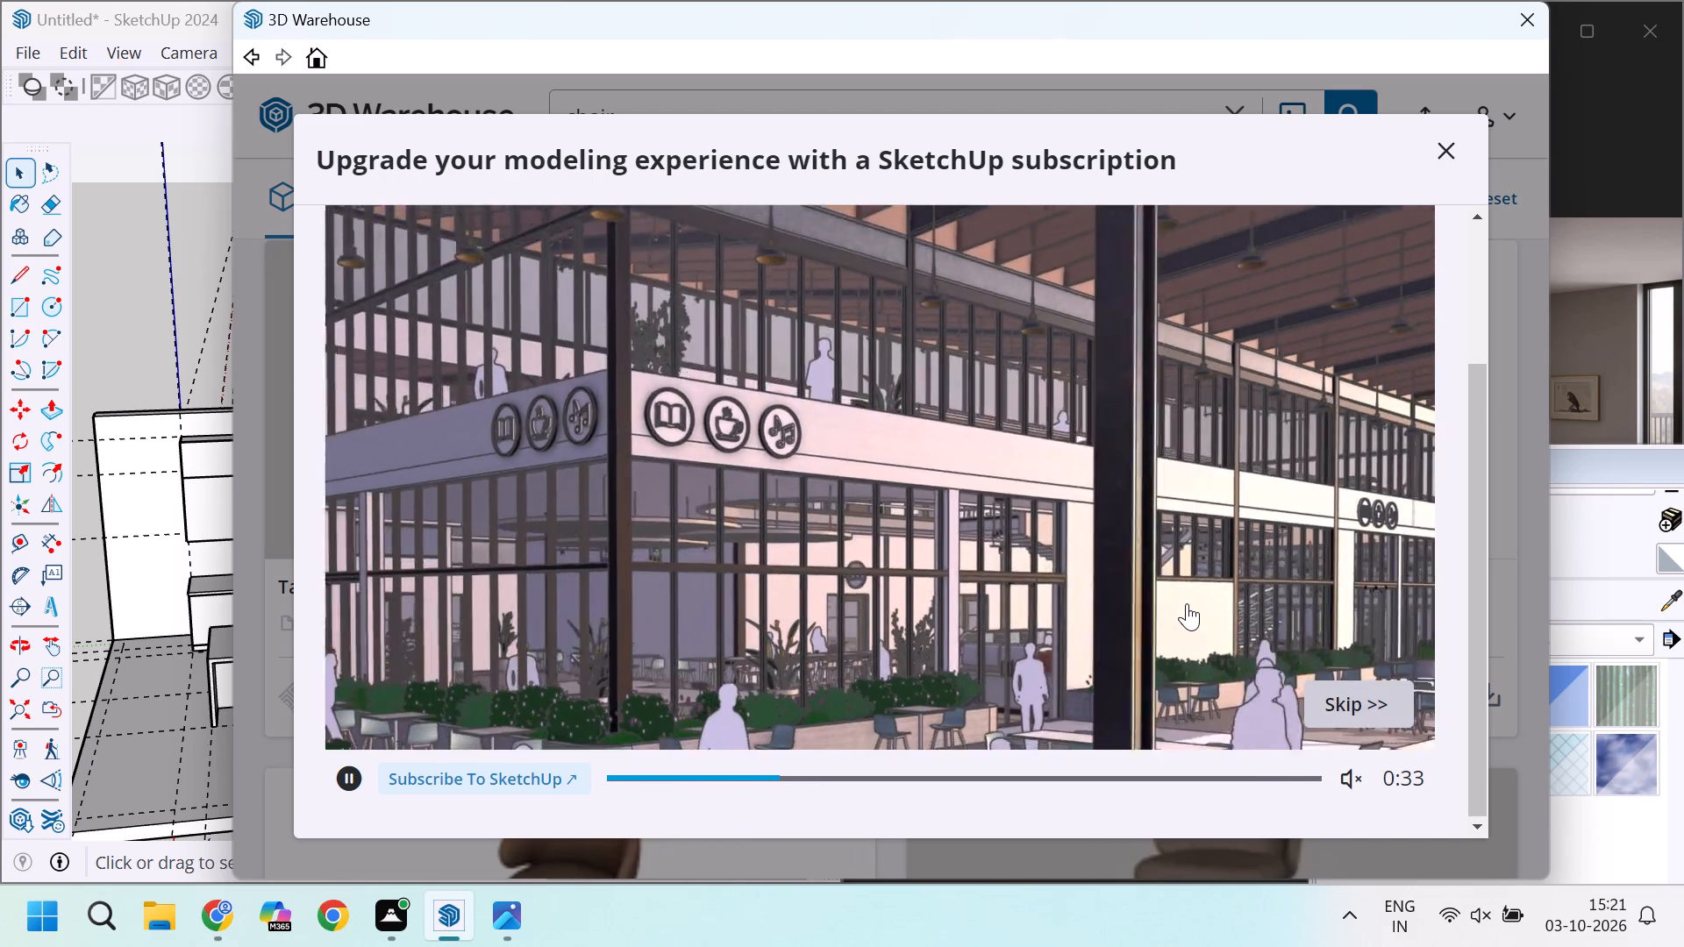
click(1342, 711)
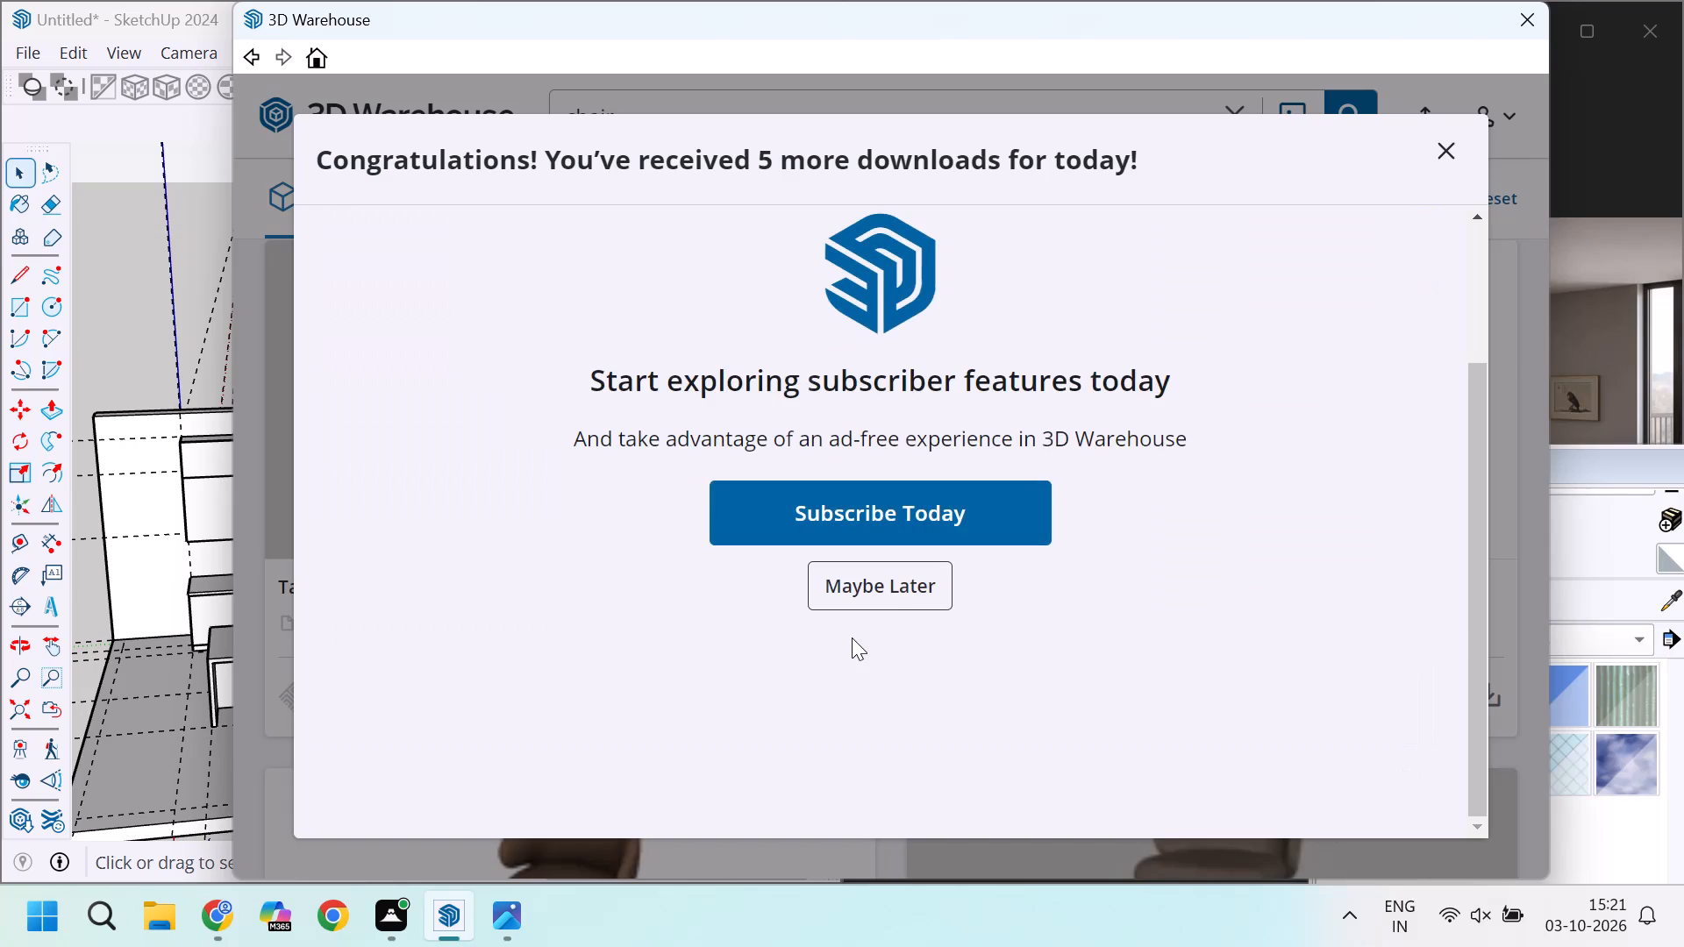
click(898, 589)
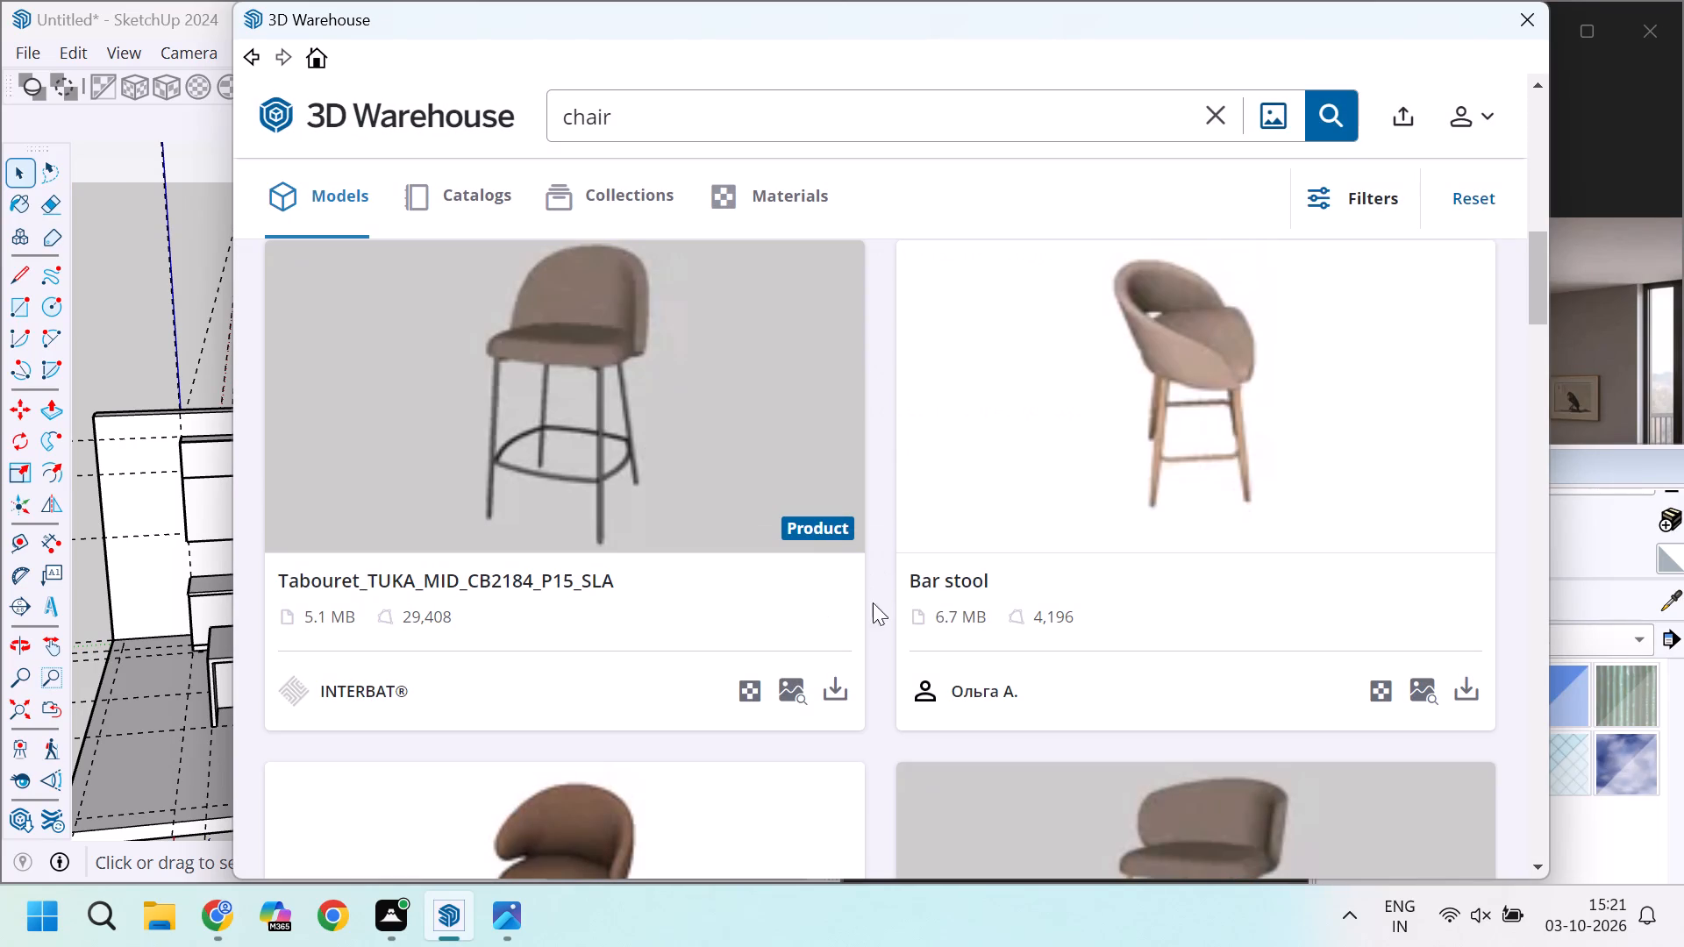
click(1466, 696)
click(794, 488)
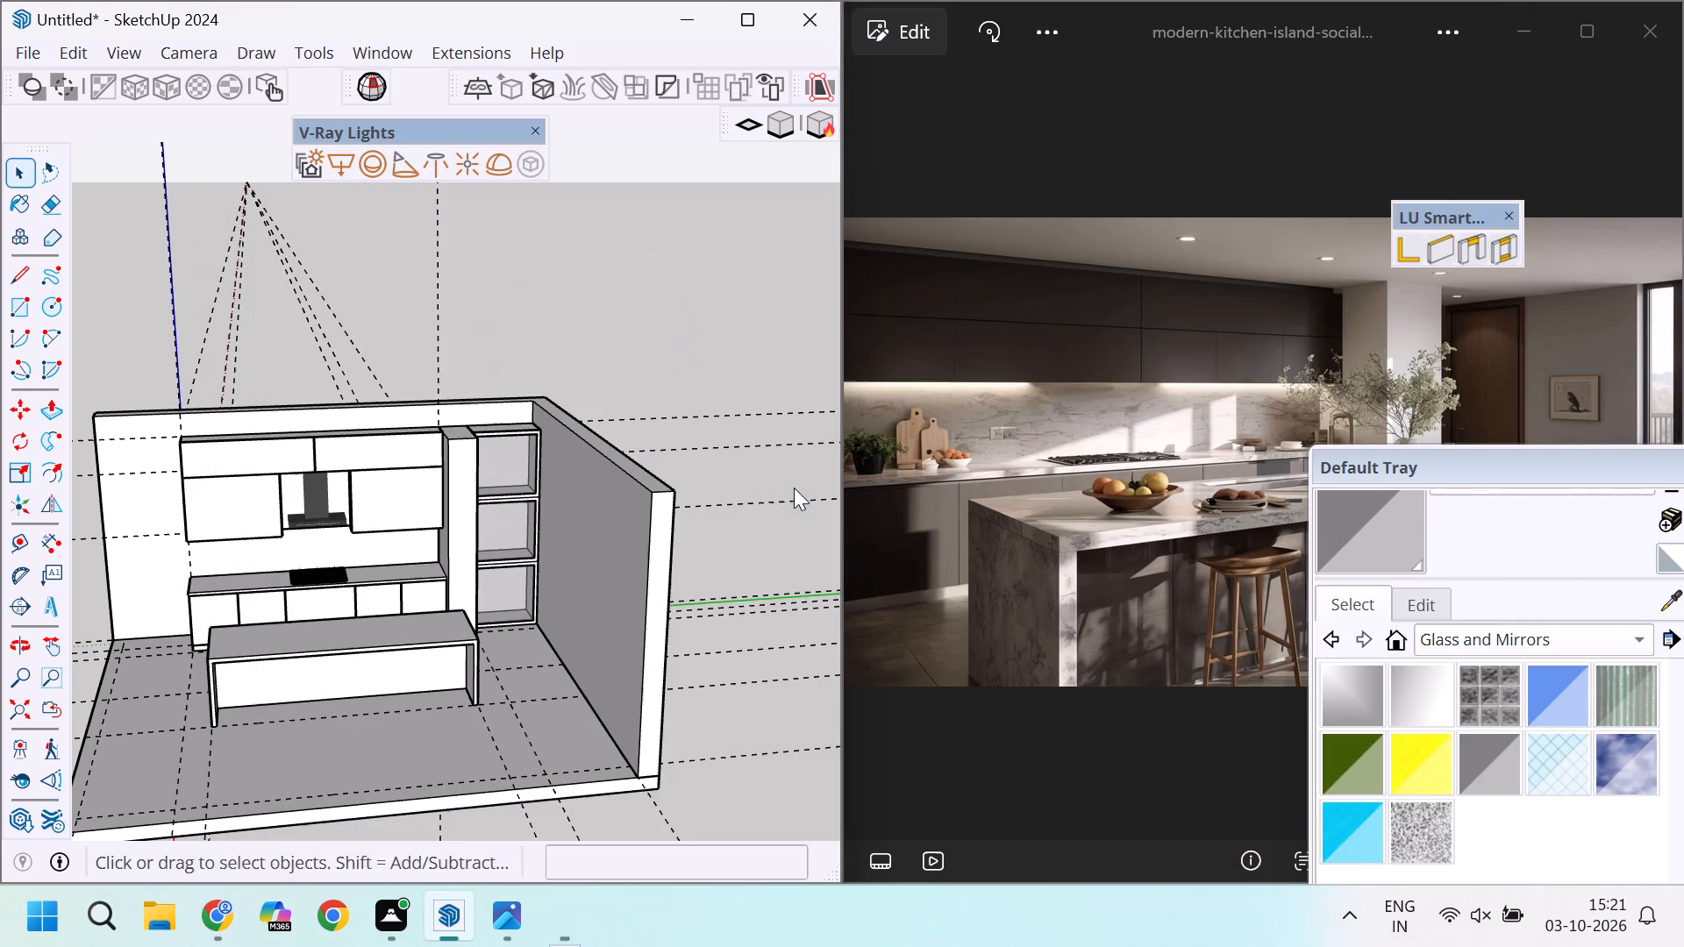
Place the downloaded bar stool on the open ground outside the room, beyond the grey side wall.
scroll(282, 682, up, 2)
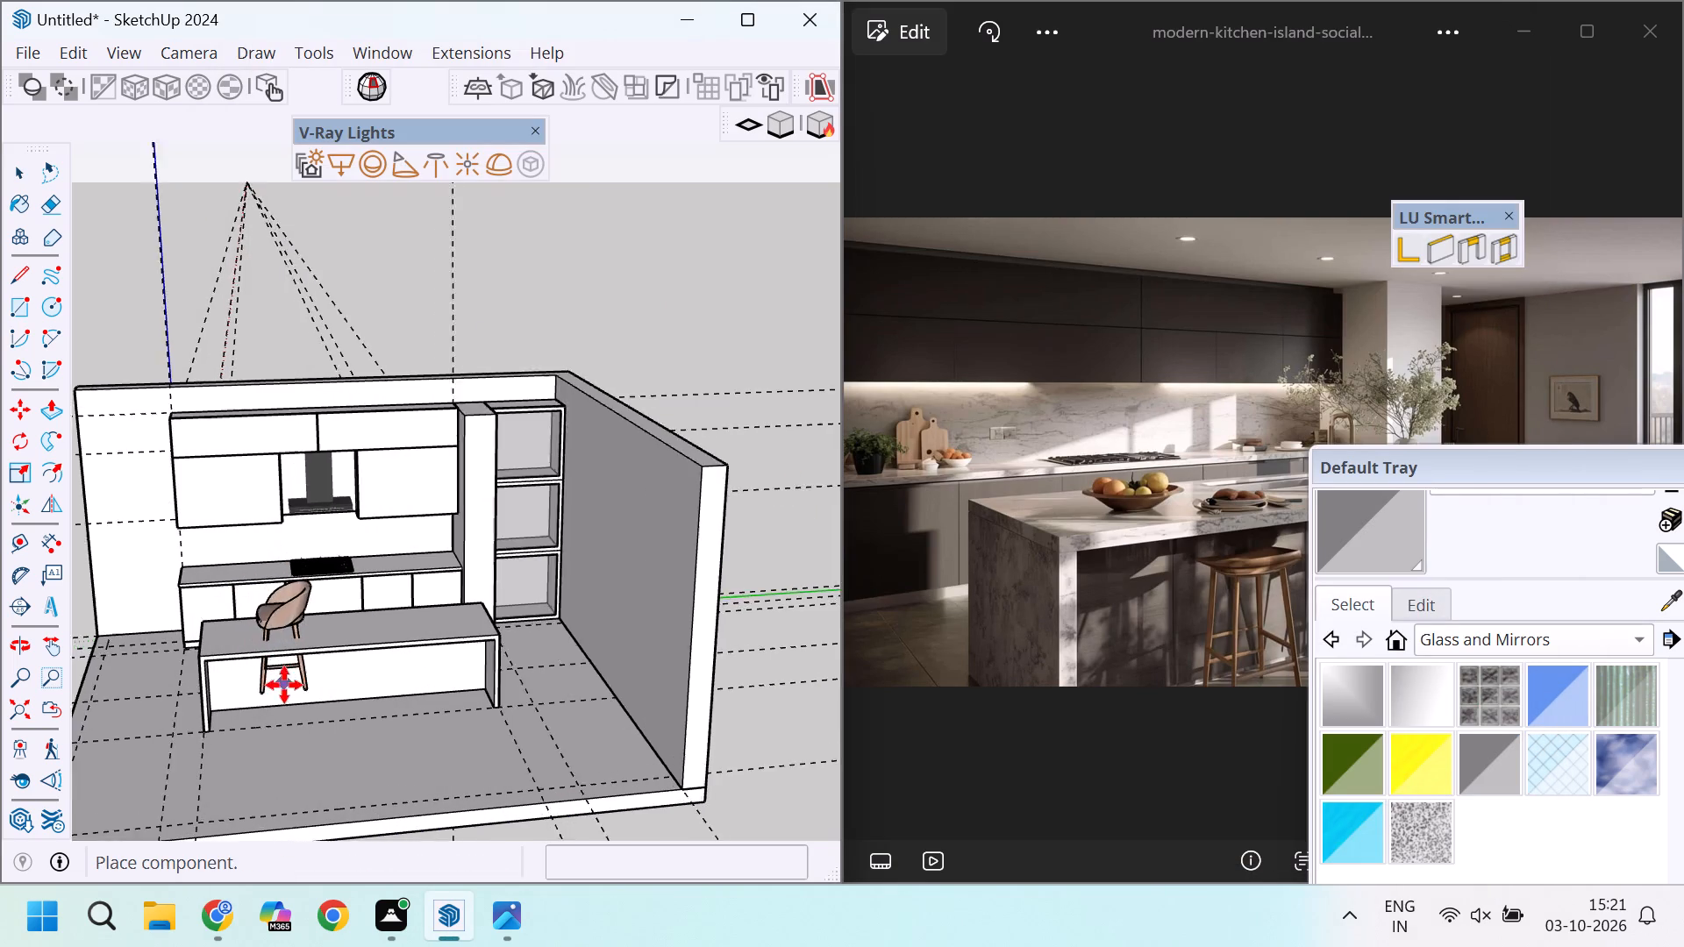
scroll(284, 685, up, 2)
scroll(331, 711, down, 15)
scroll(706, 790, up, 5)
scroll(591, 761, up, 4)
click(589, 761)
Rotate the bar stool -90 degrees about its vertical axis.
scroll(610, 688, up, 6)
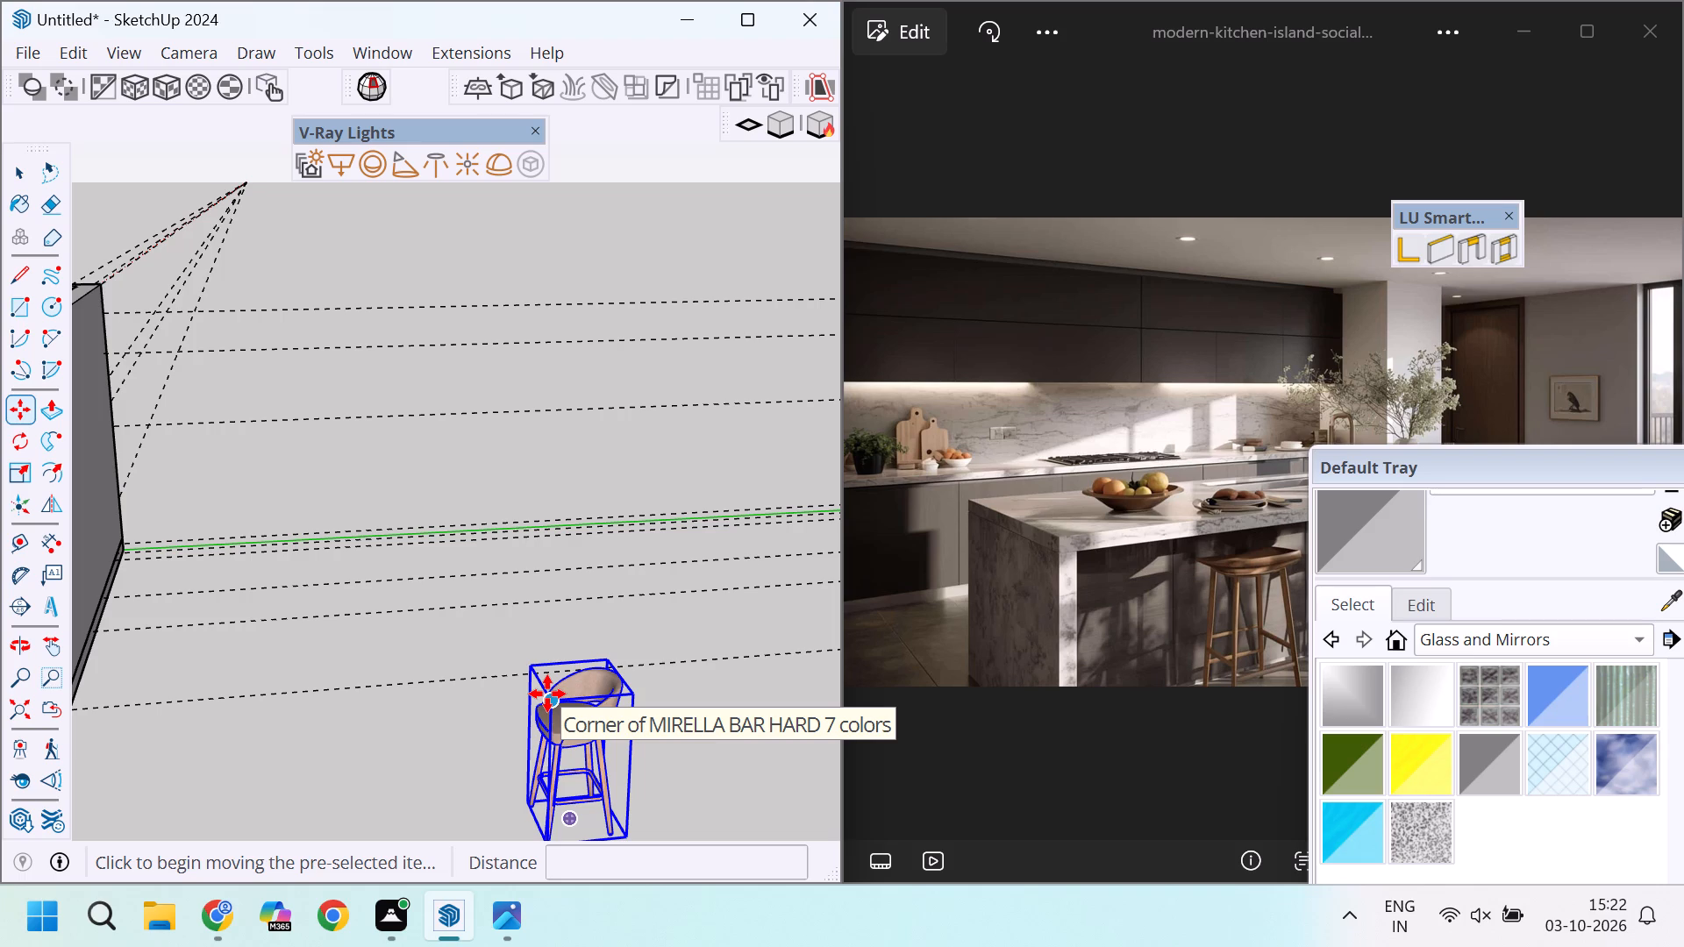
scroll(553, 694, up, 5)
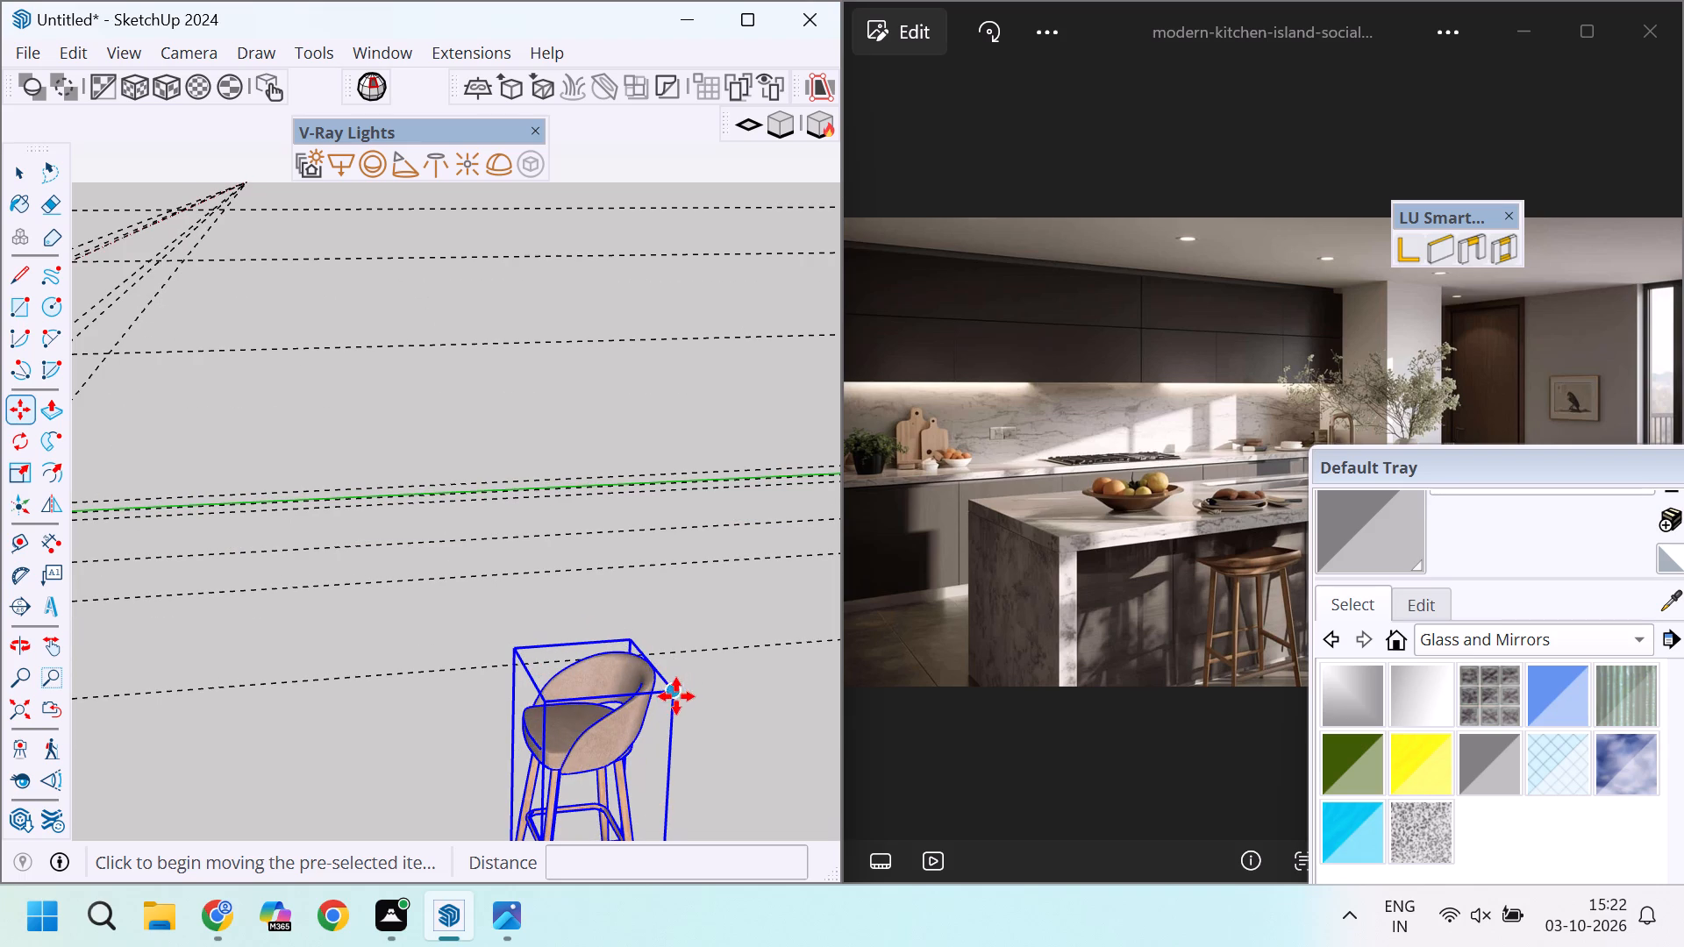
scroll(645, 653, up, 6)
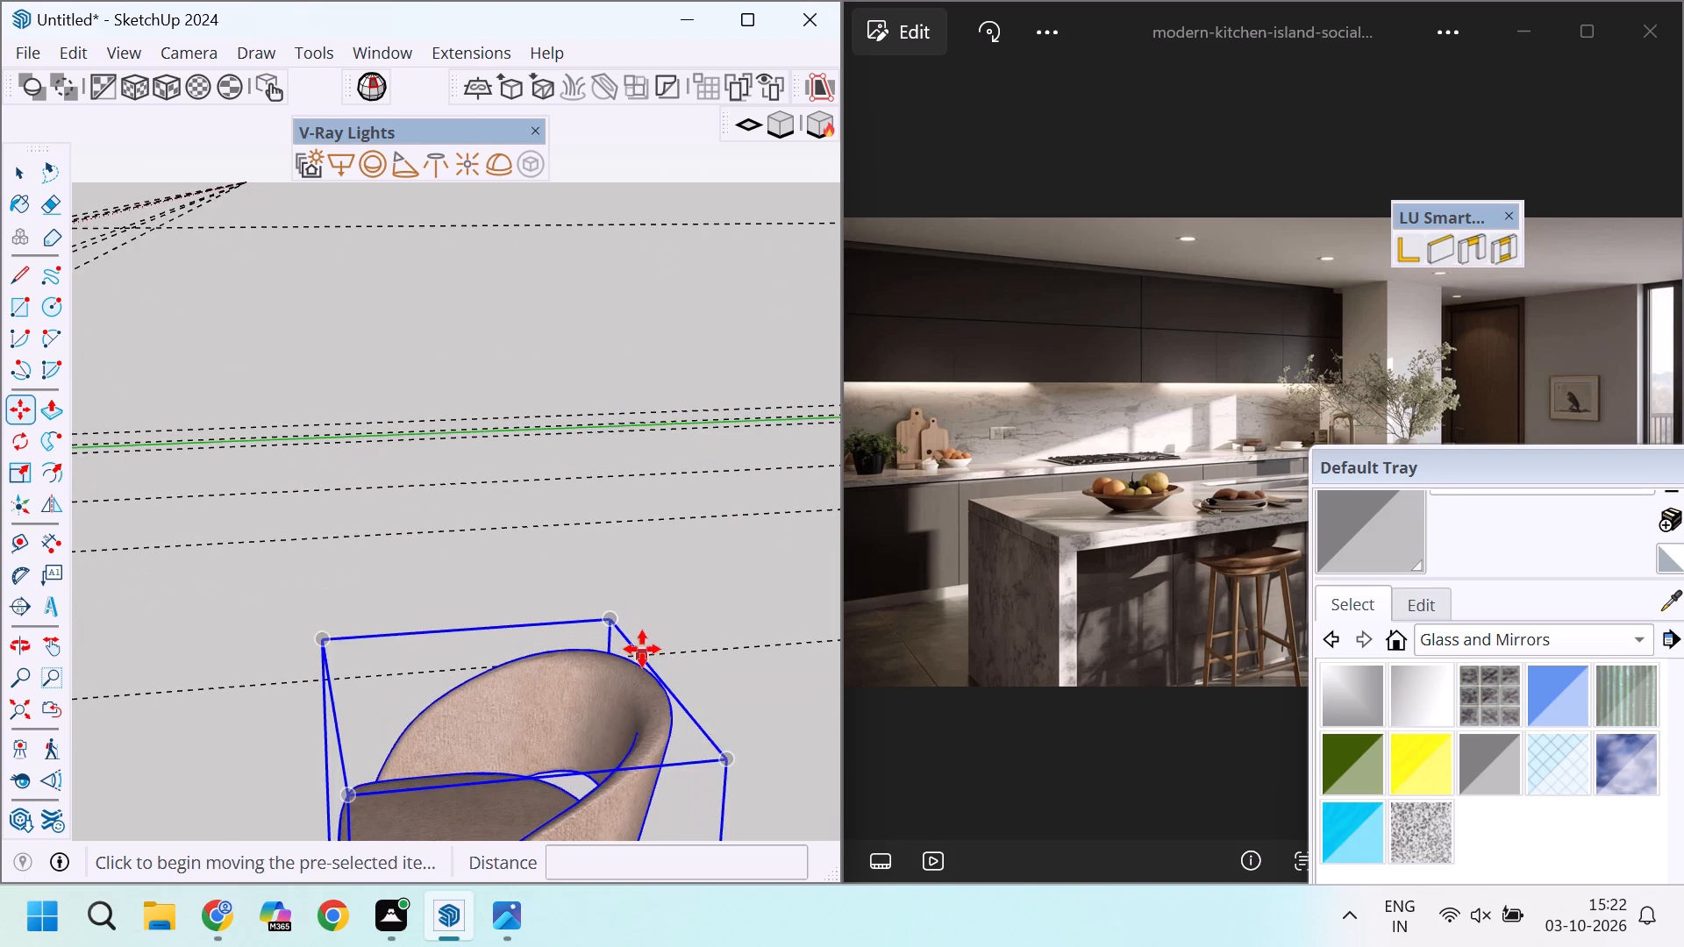
middle_drag(617, 680, 566, 808)
scroll(582, 742, down, 11)
scroll(559, 758, up, 6)
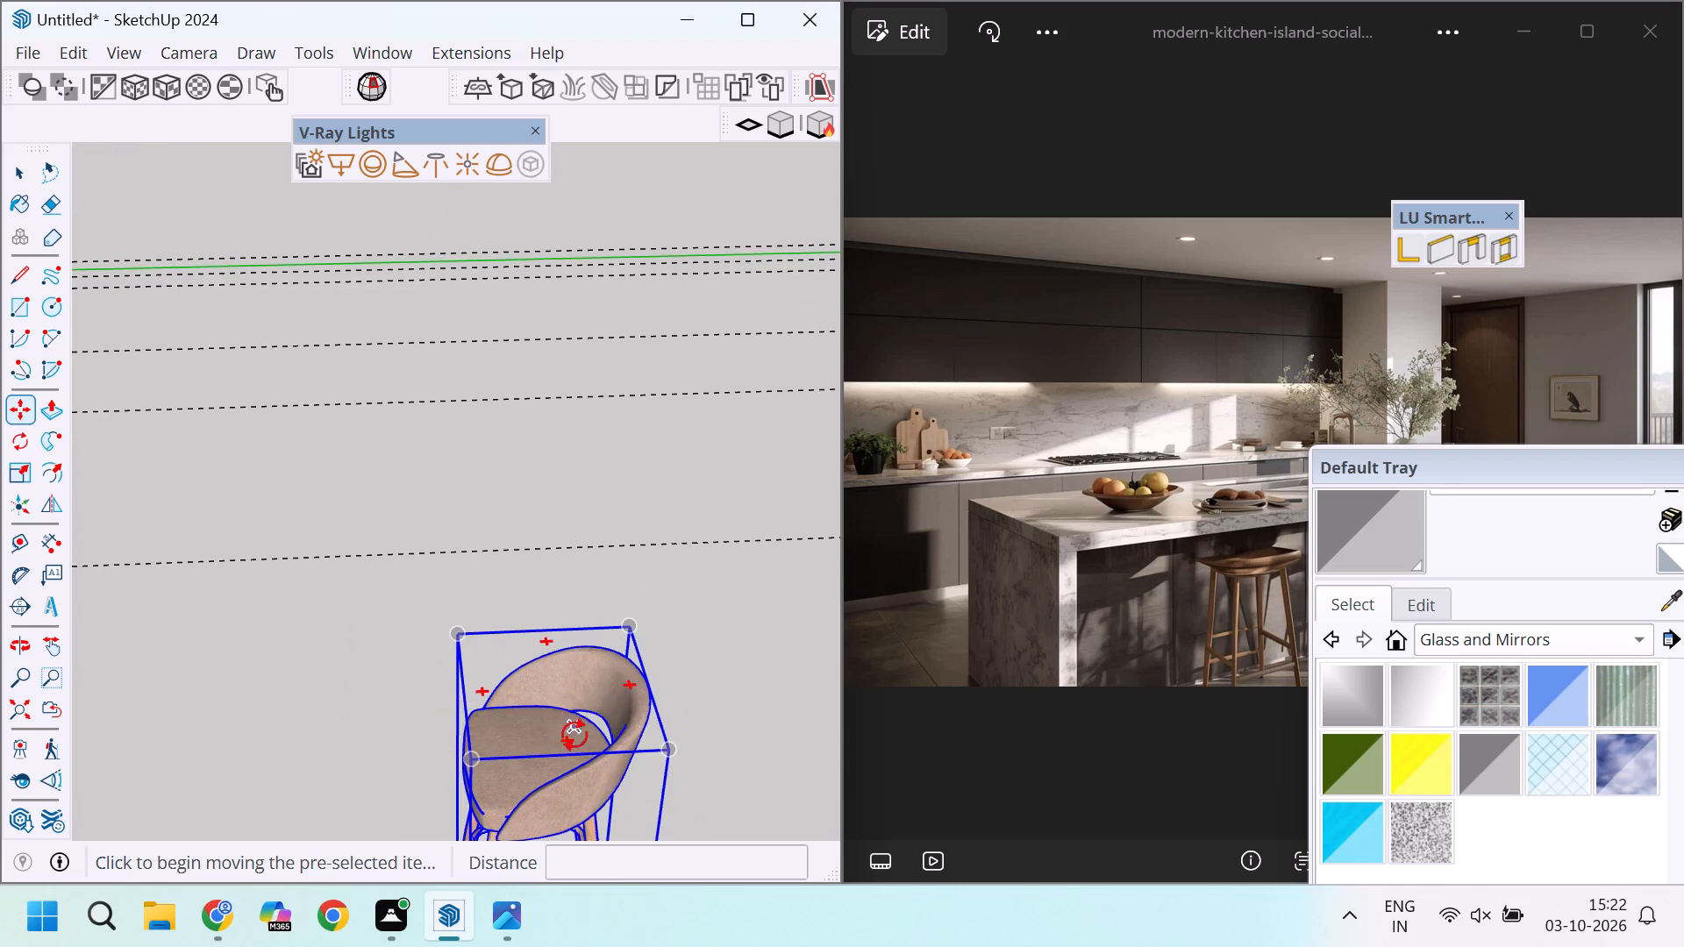
click(567, 747)
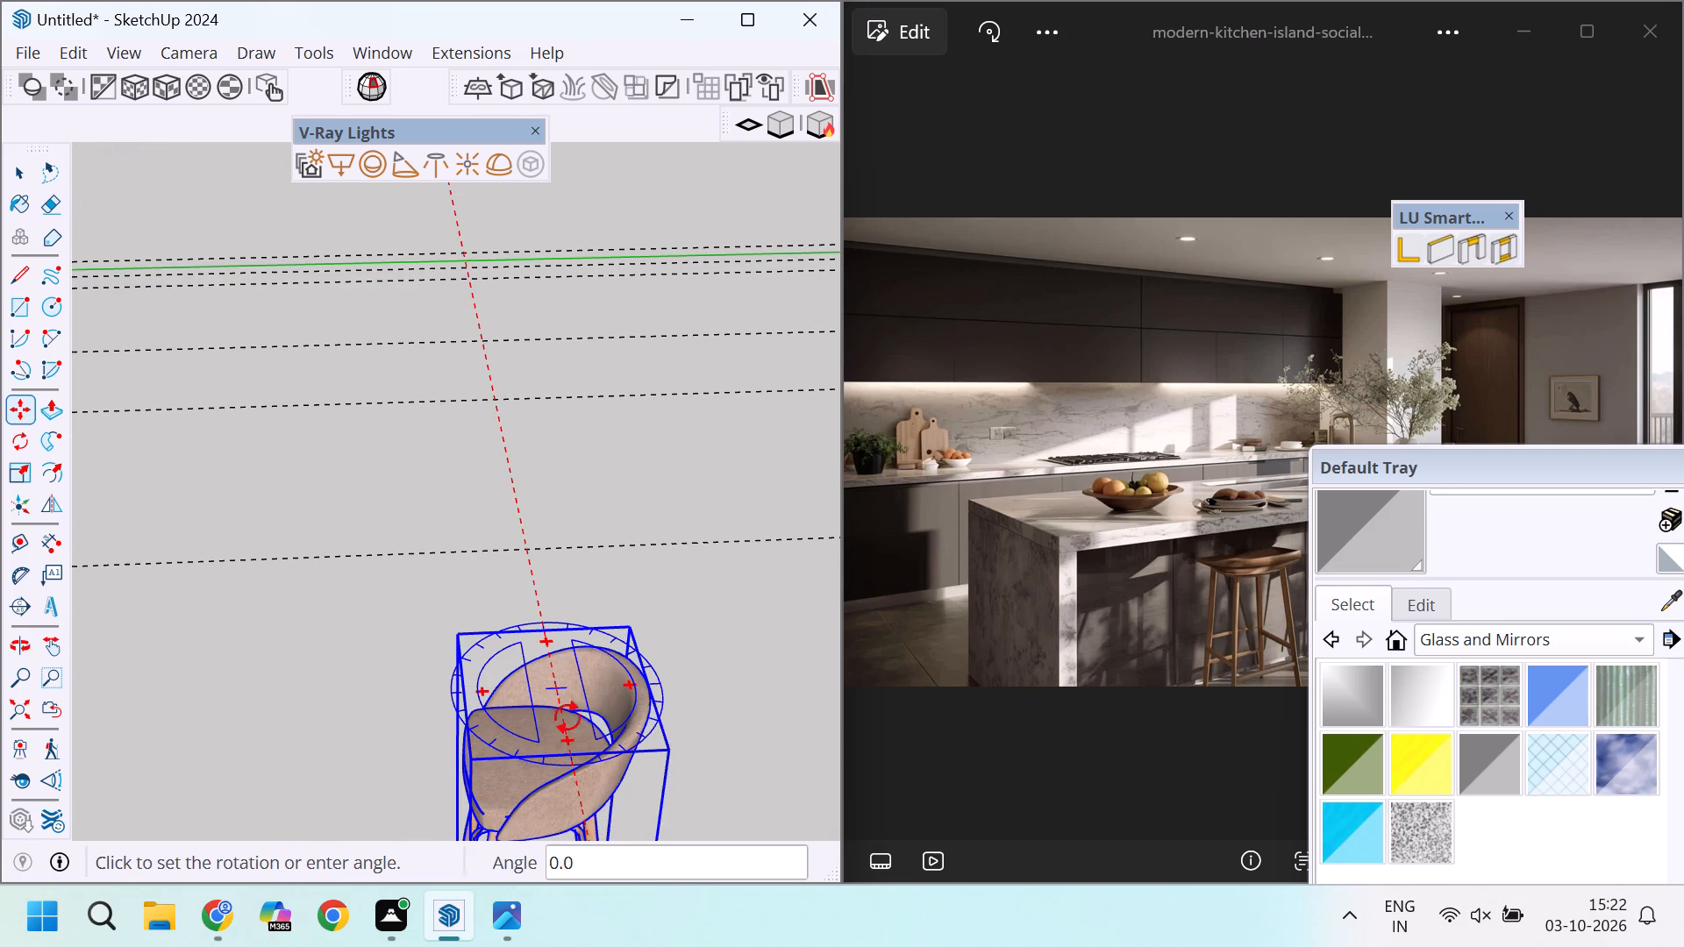
scroll(646, 666, down, 5)
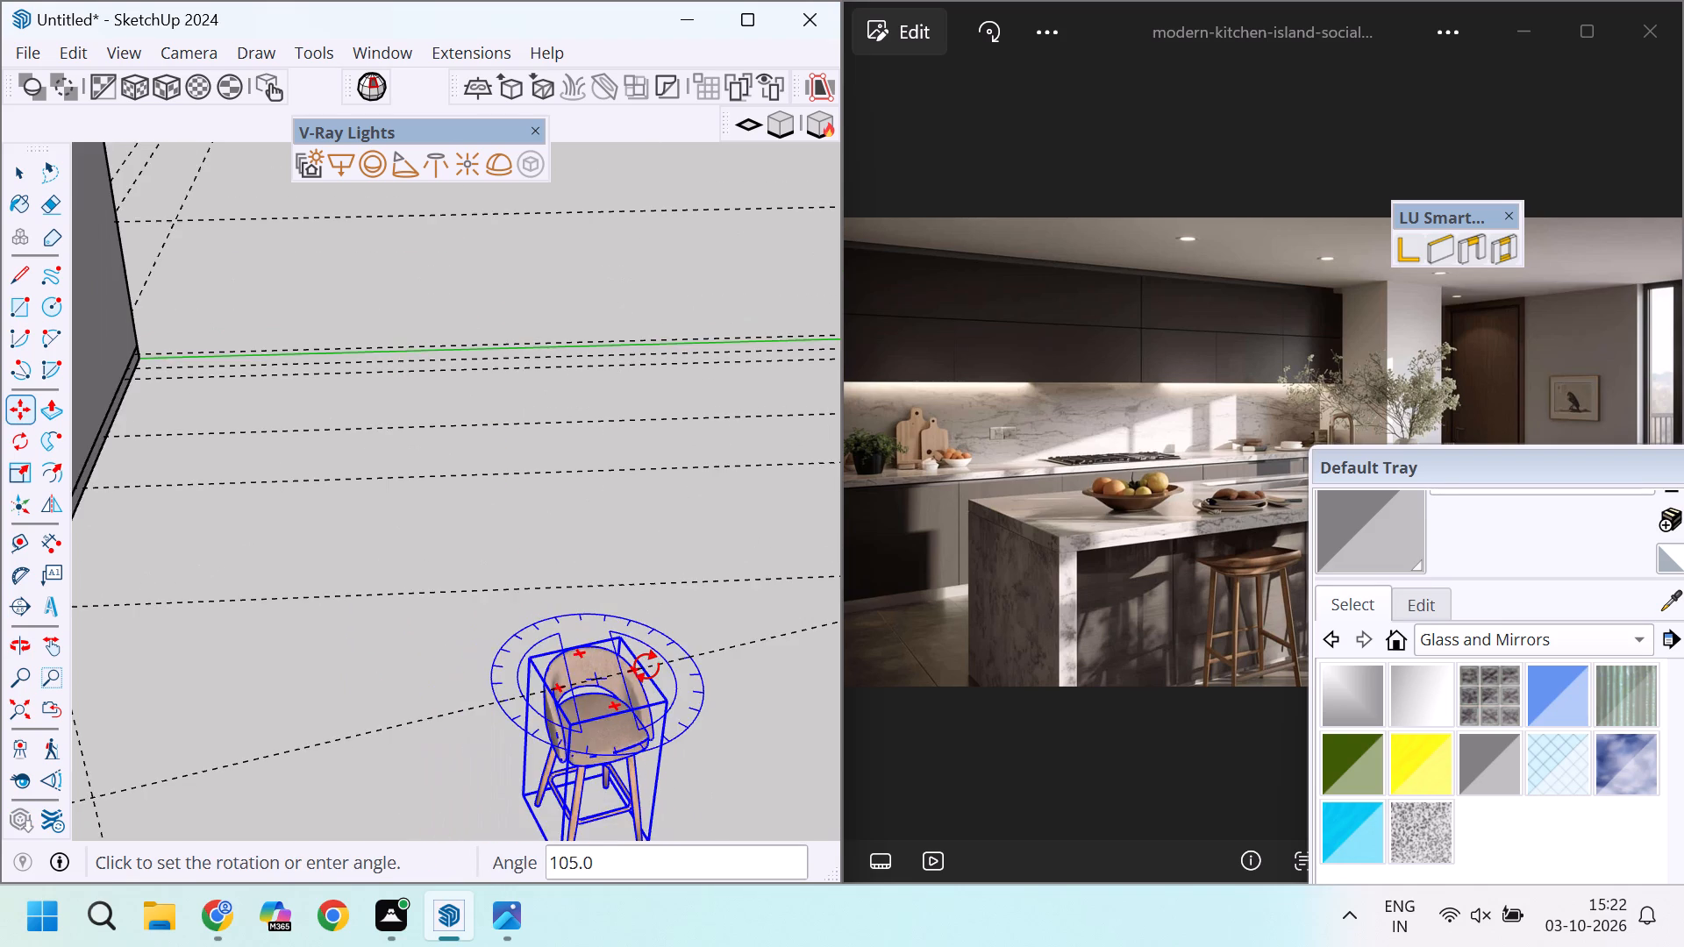
scroll(646, 667, down, 3)
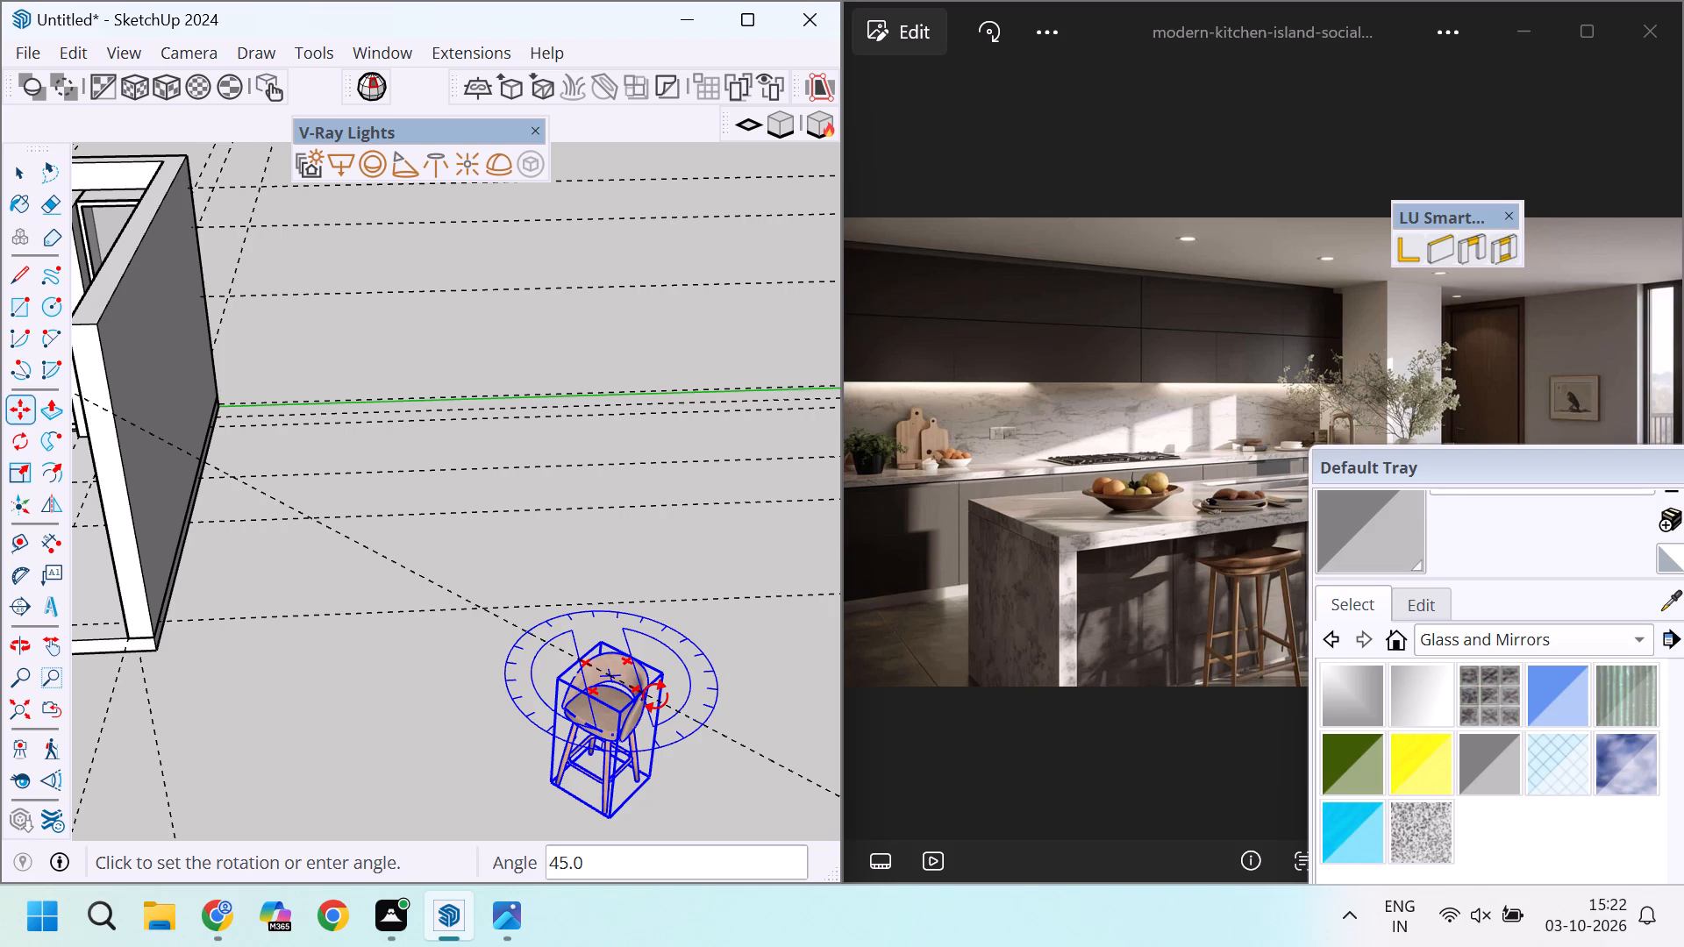
scroll(655, 696, down, 4)
scroll(577, 757, up, 5)
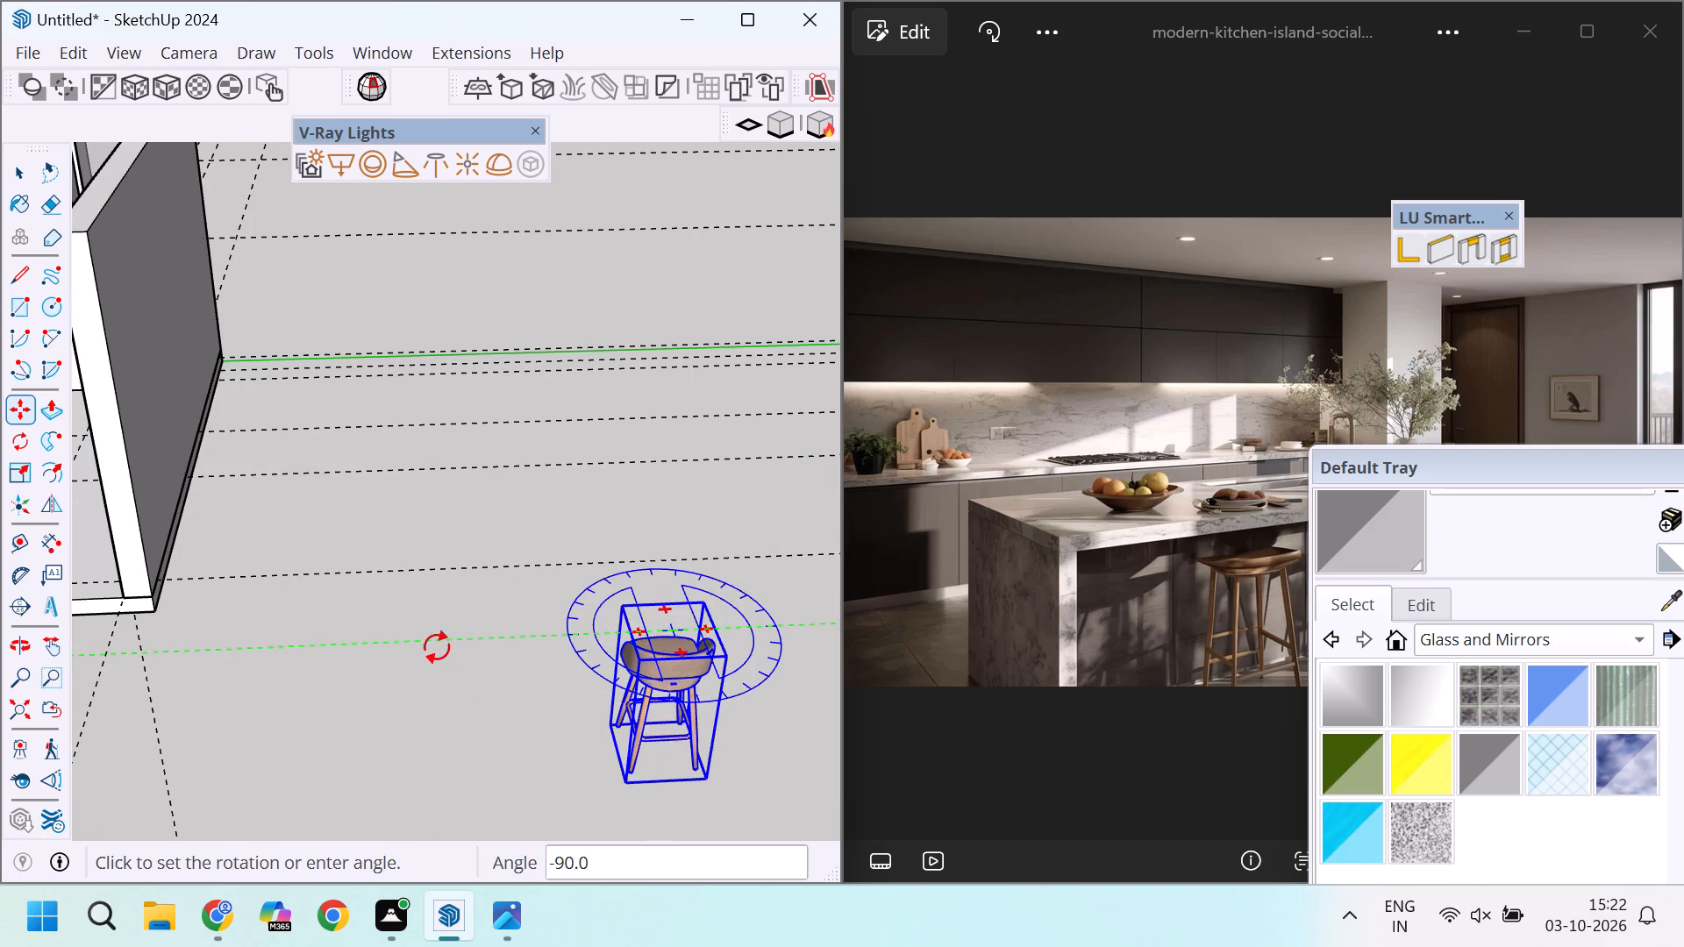
click(437, 638)
Move the bar stool by its bottom corner from outside the room to the island's seating side, beside one waterfall end.
scroll(509, 641, down, 4)
scroll(617, 637, up, 10)
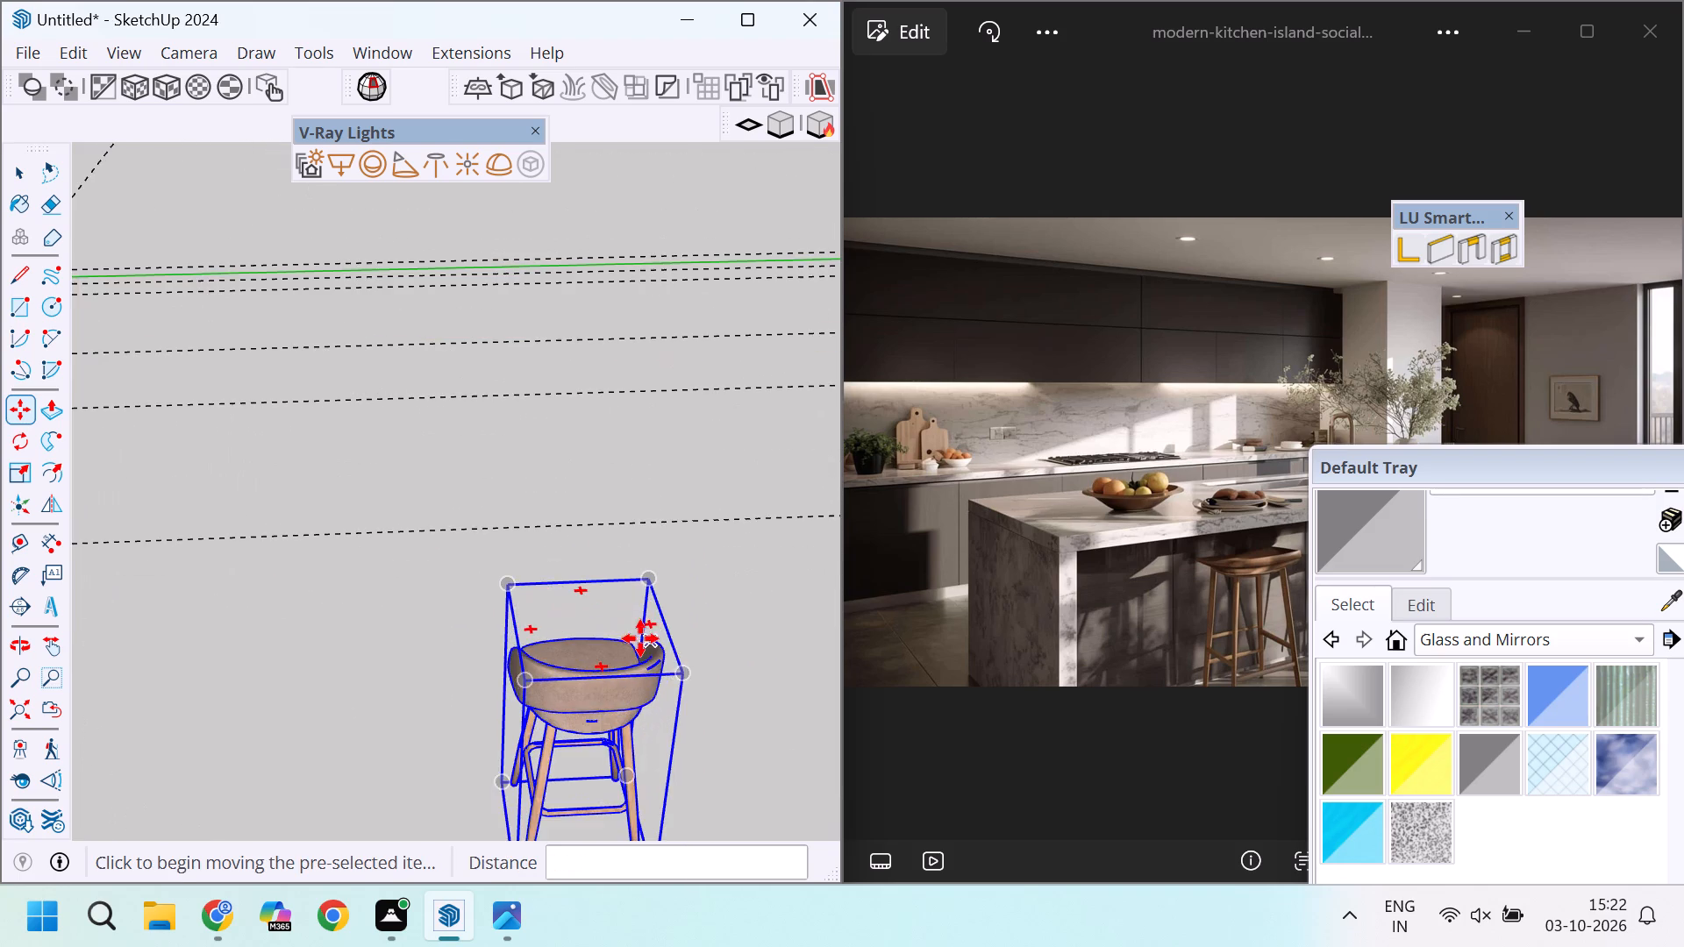
scroll(687, 692, up, 5)
scroll(650, 655, down, 12)
scroll(540, 744, up, 2)
middle_drag(546, 753, 738, 702)
scroll(715, 675, up, 20)
scroll(715, 675, up, 8)
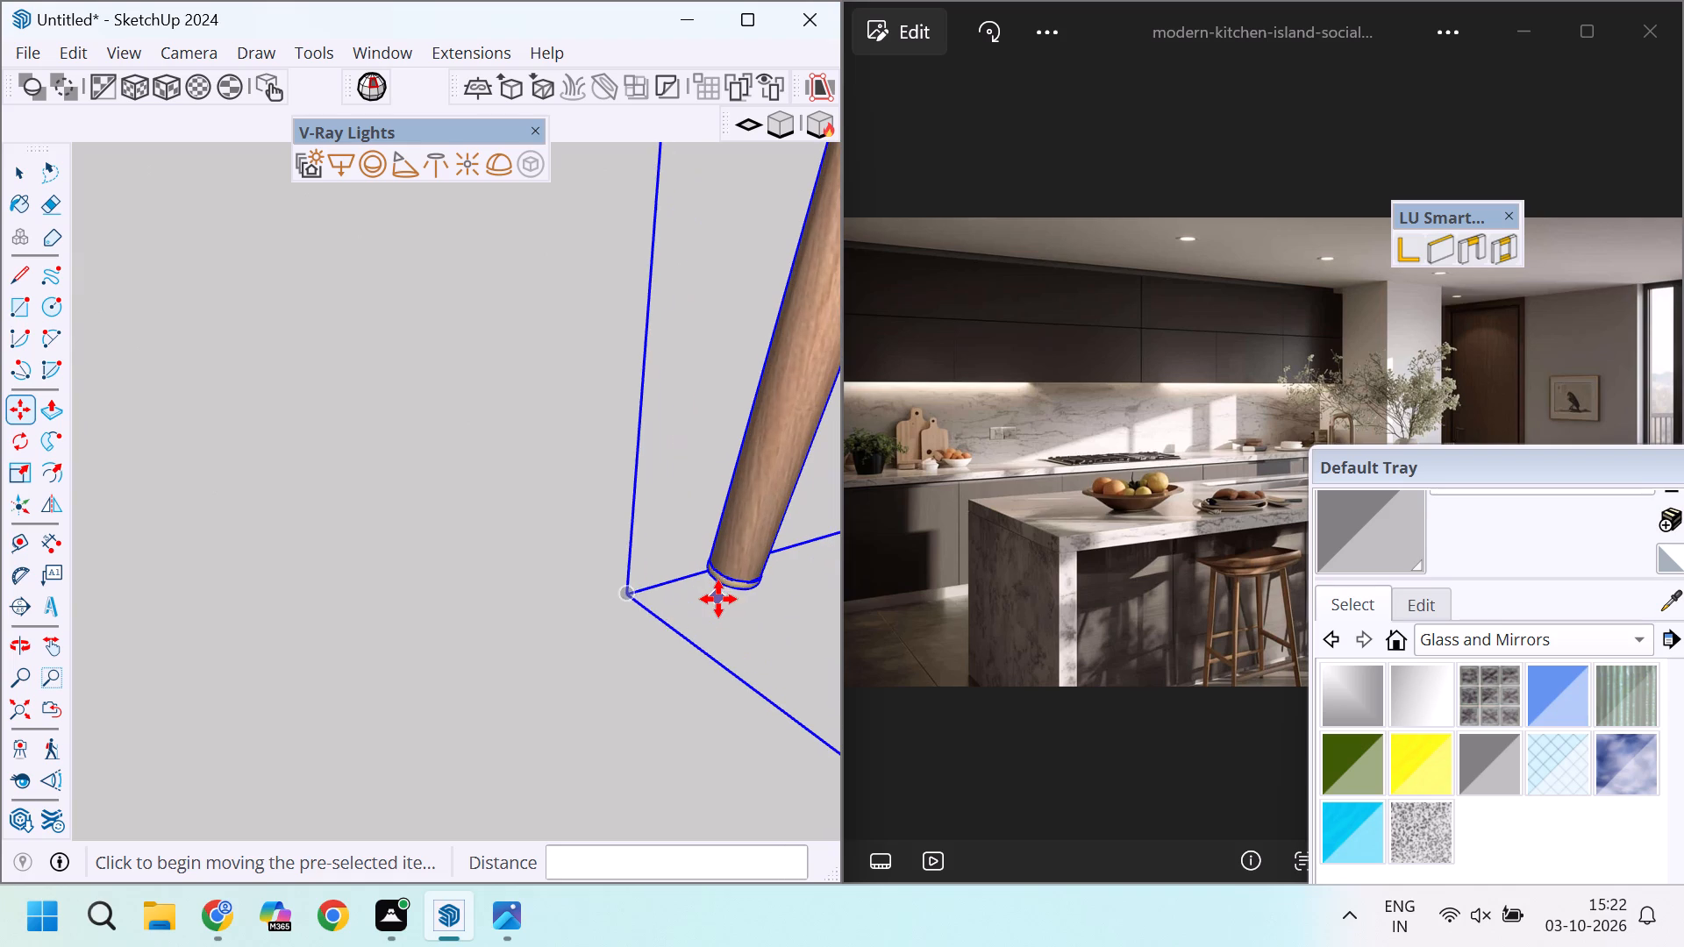
click(631, 591)
scroll(628, 529, down, 19)
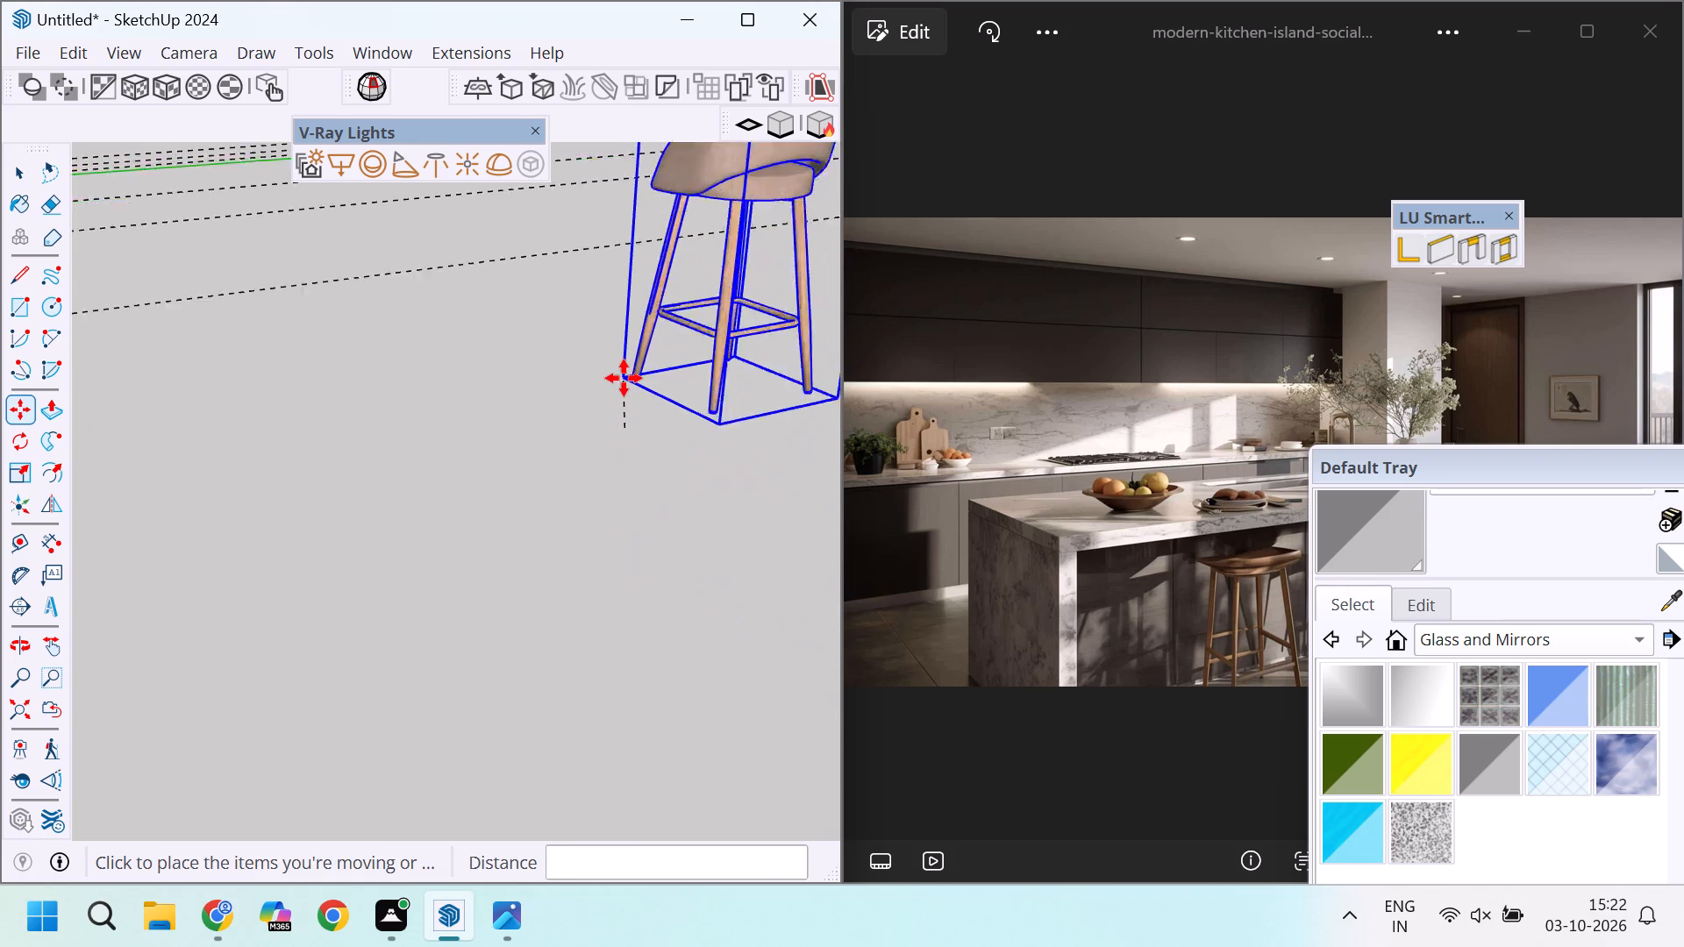
scroll(624, 378, down, 20)
scroll(624, 378, down, 3)
scroll(231, 336, up, 13)
scroll(530, 400, up, 17)
scroll(688, 591, down, 4)
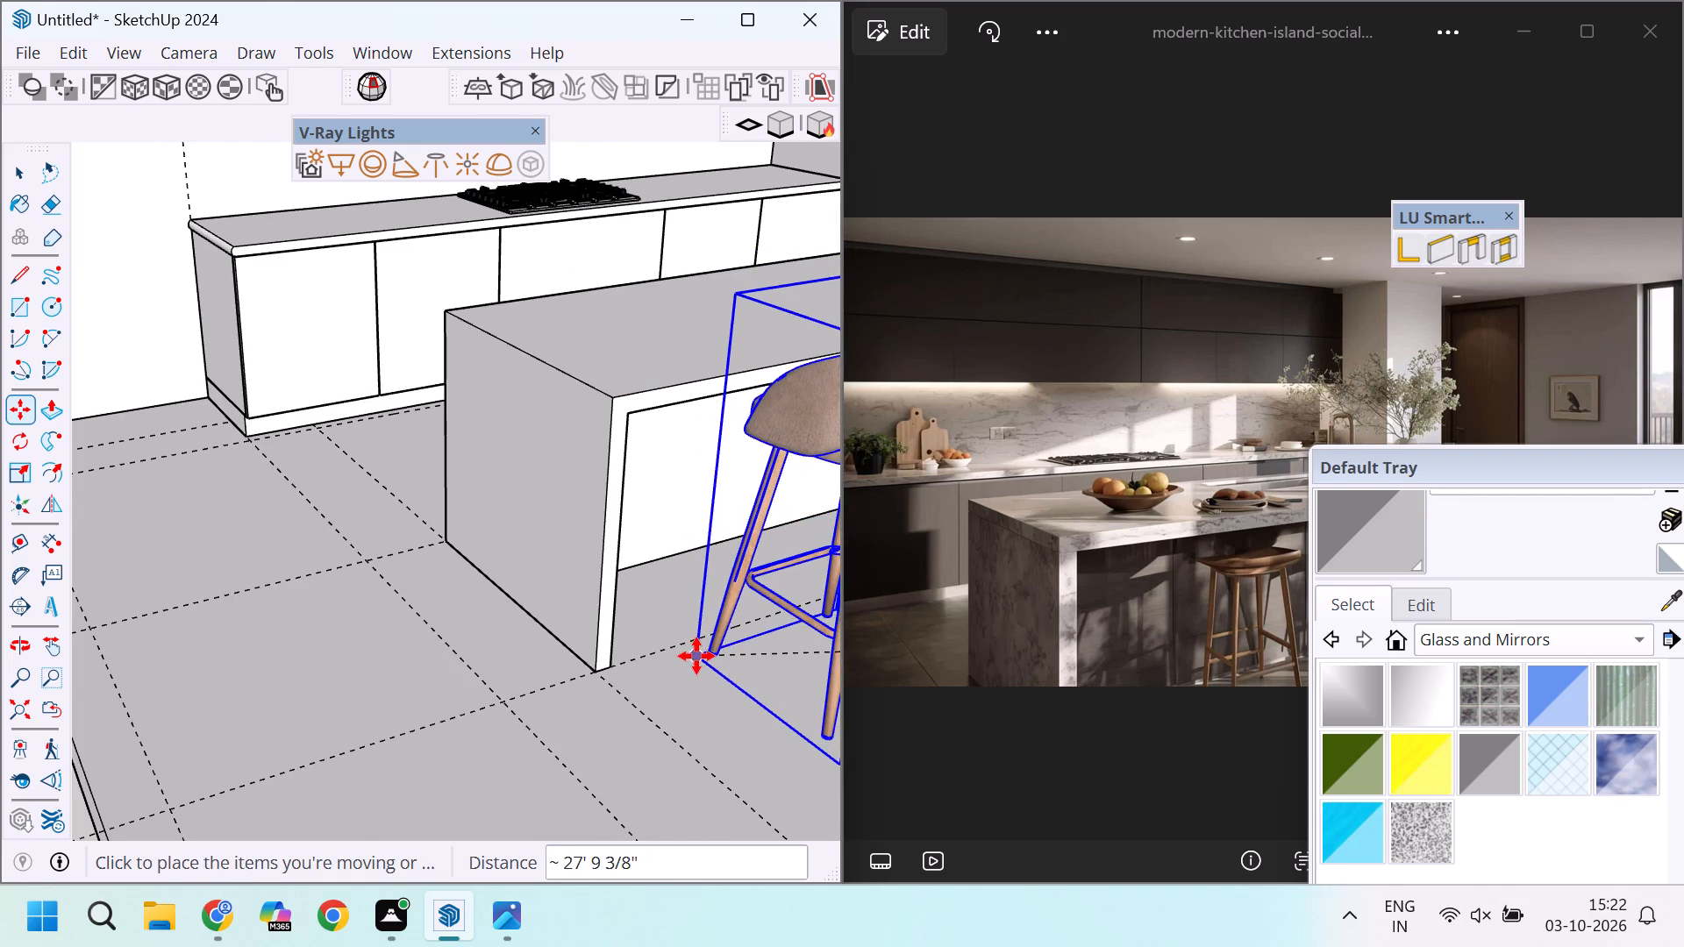
click(699, 663)
Examine the stool's placement and orientation relative to the island's waterfall end and seating side.
middle_drag(591, 656, 788, 645)
scroll(402, 542, down, 11)
middle_drag(410, 624, 675, 615)
scroll(676, 562, up, 3)
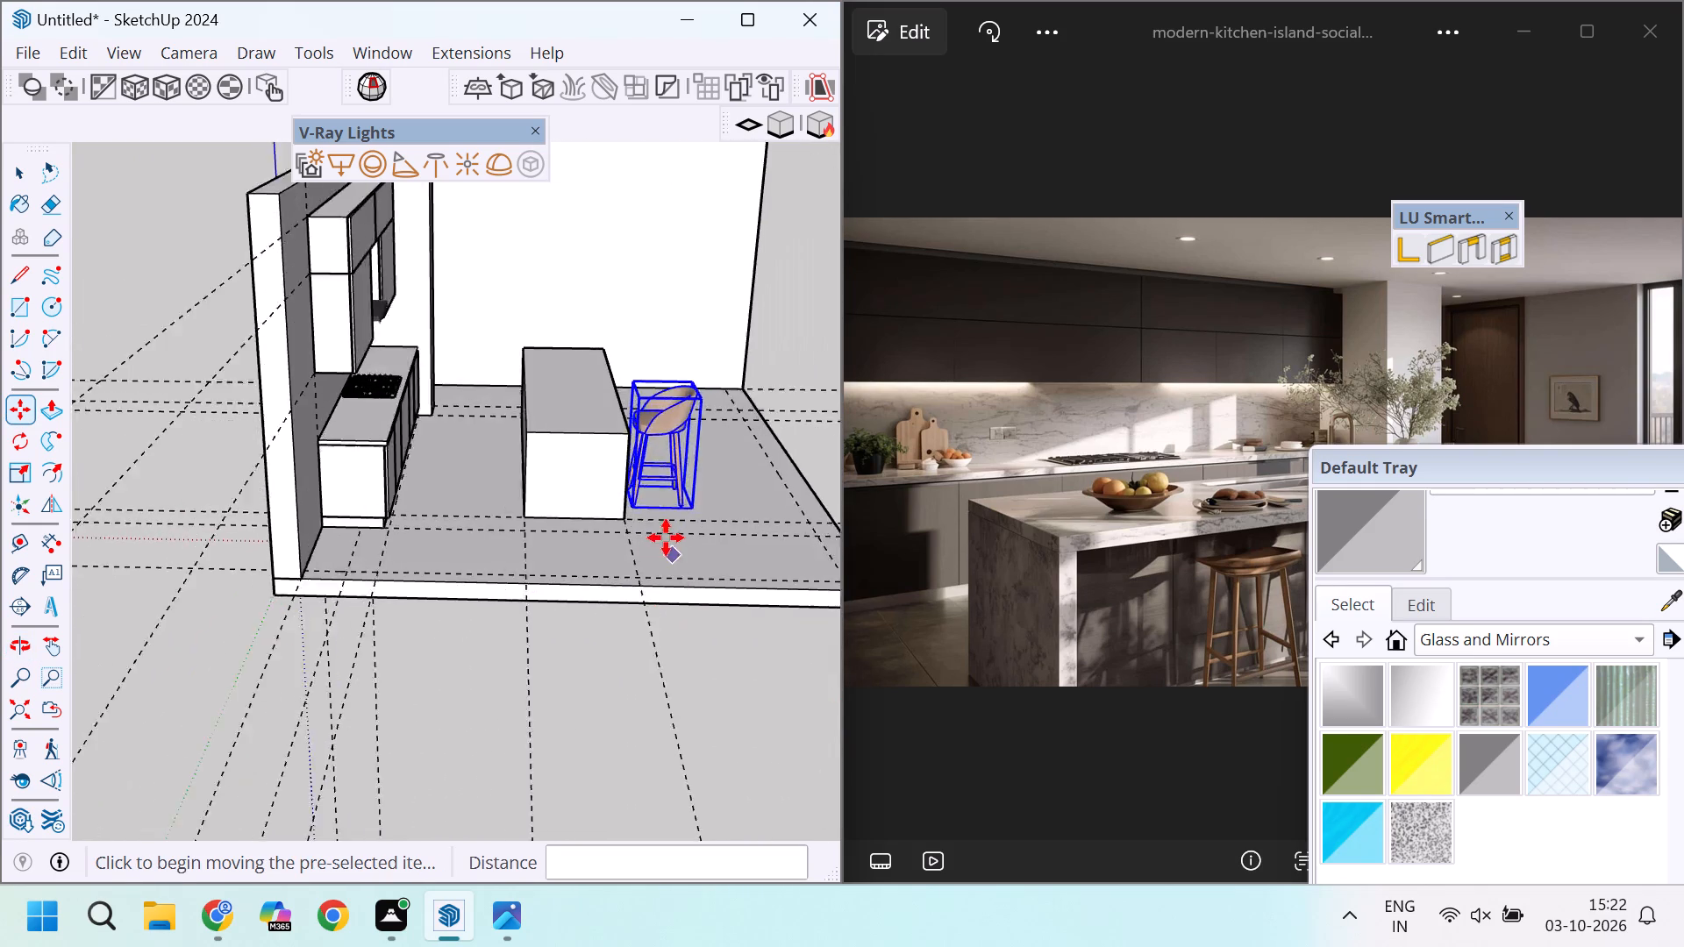
scroll(666, 538, up, 7)
scroll(628, 478, up, 4)
middle_drag(681, 563, 562, 563)
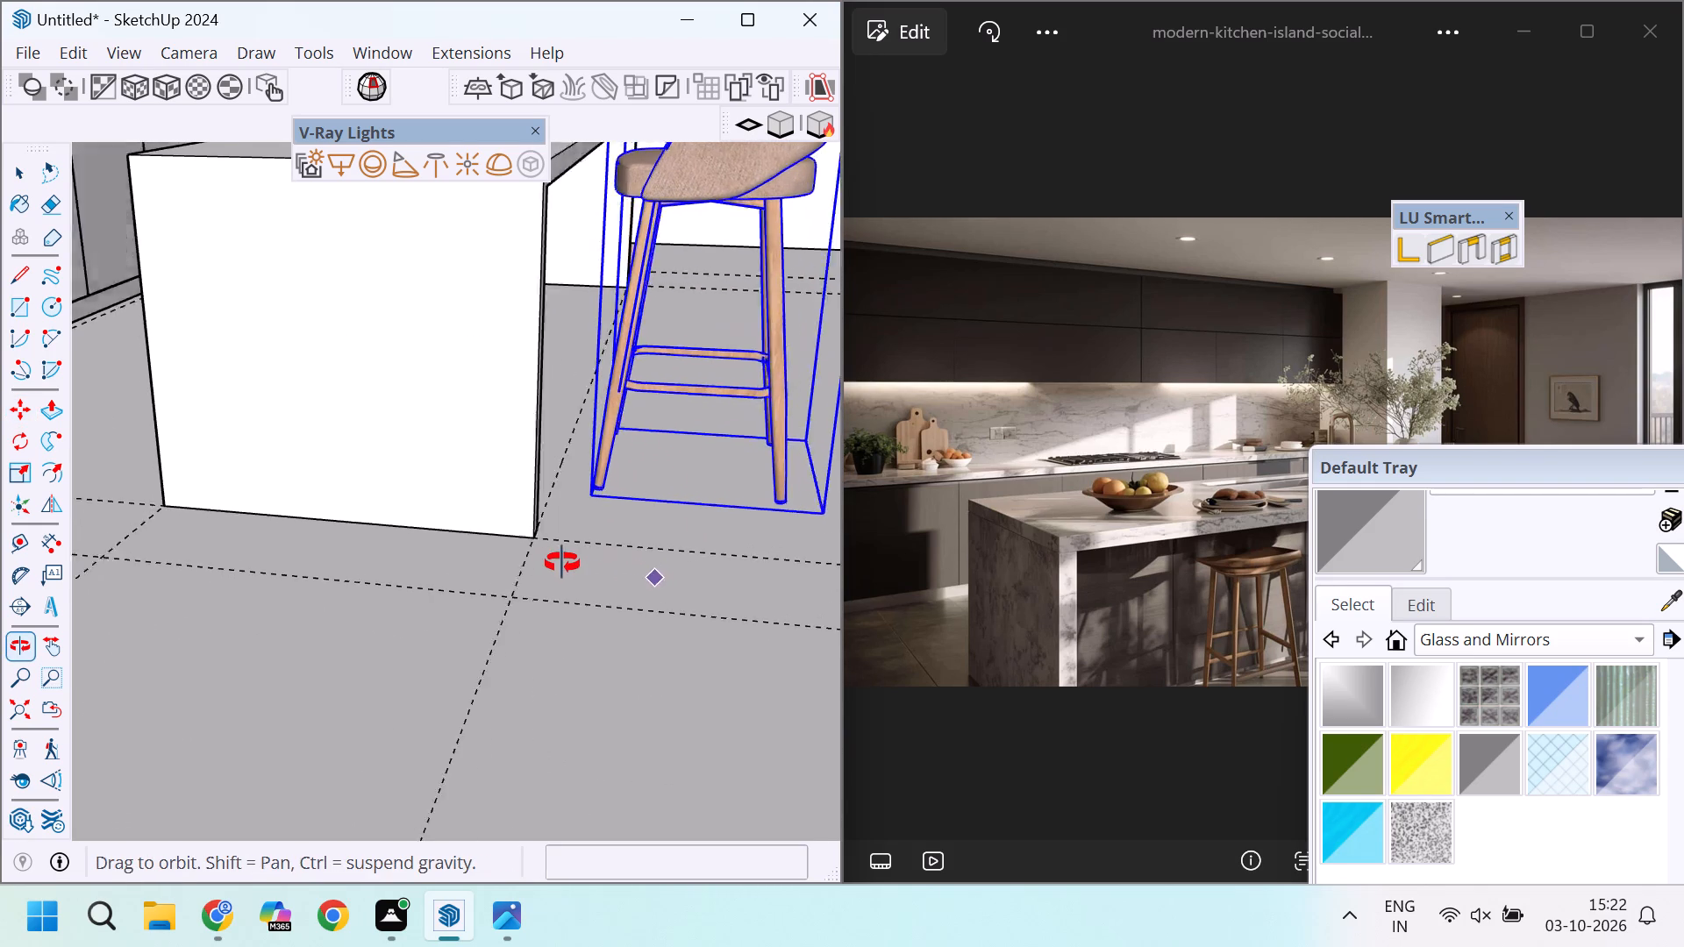
middle_drag(562, 563, 556, 563)
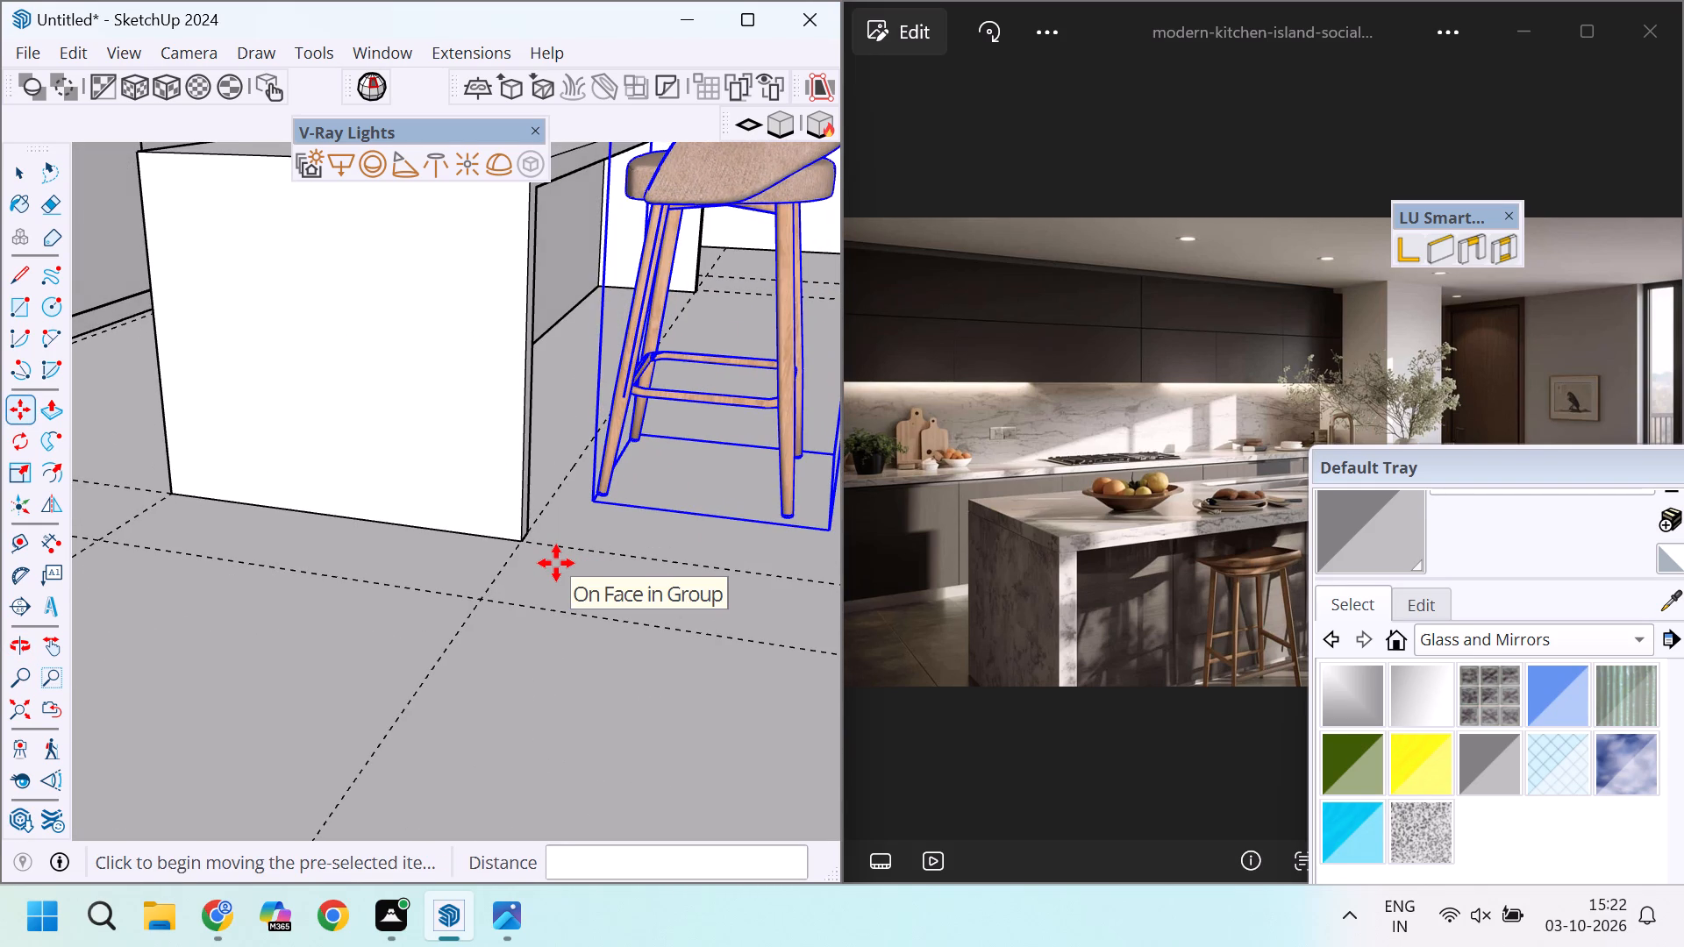
scroll(607, 495, up, 5)
scroll(555, 515, down, 12)
middle_drag(622, 308, 405, 421)
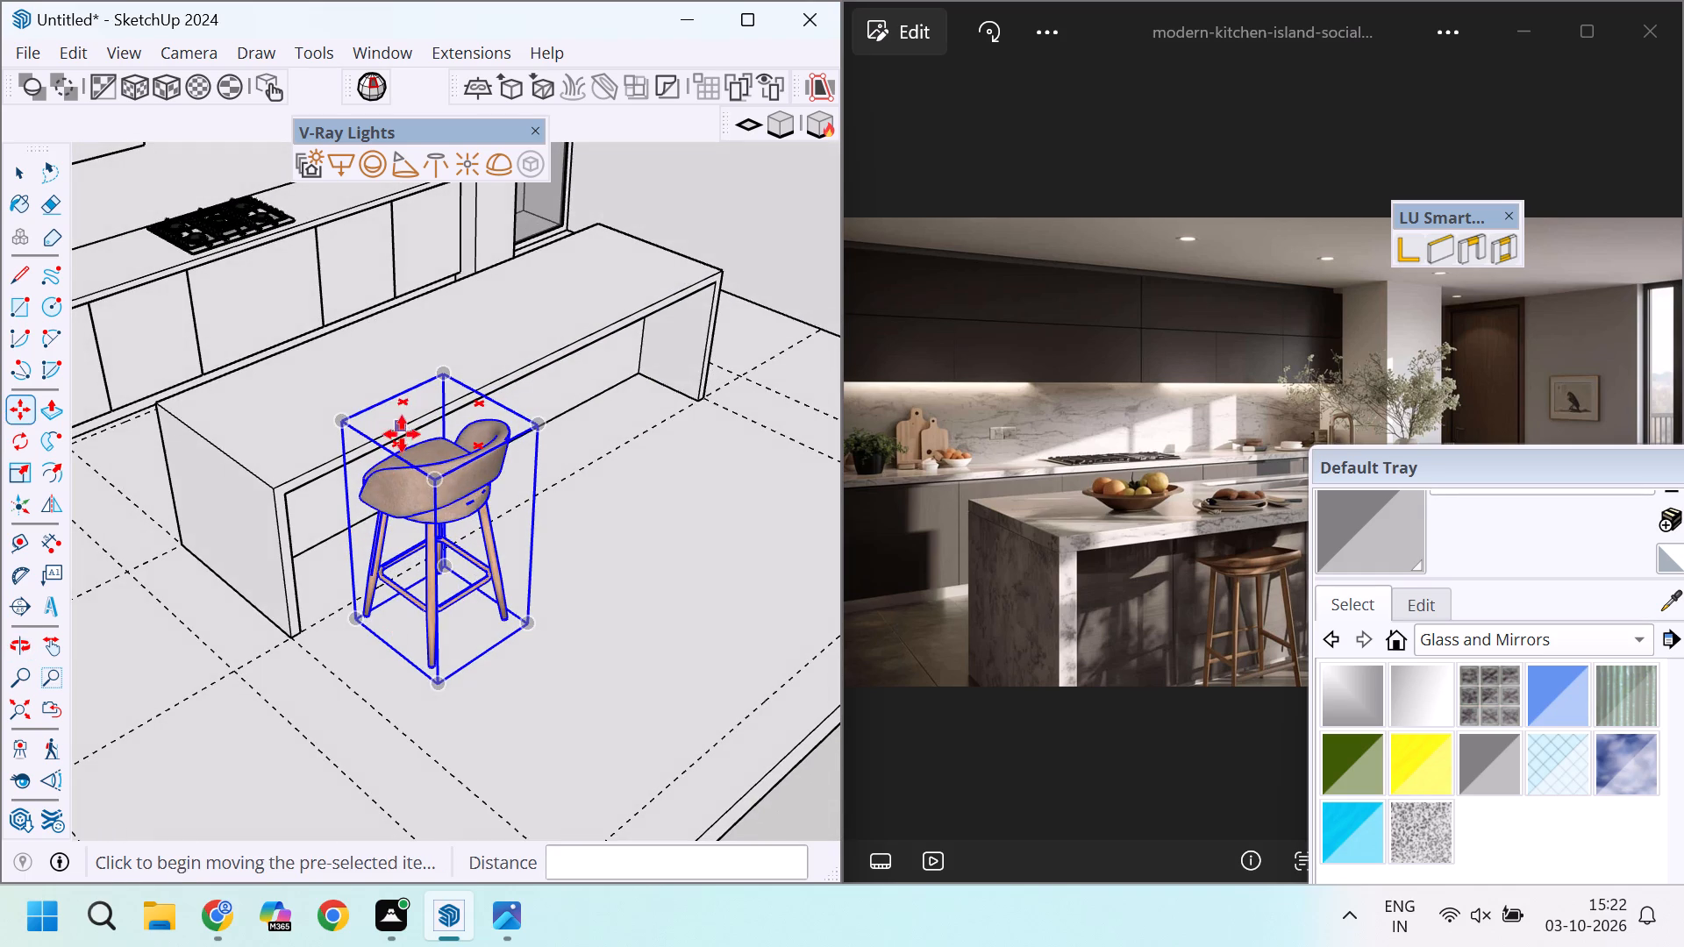
Copy the stool about 2' 2" along the island's seating side, clearing the tray from the reference photo's stools.
scroll(482, 474, down, 4)
middle_drag(561, 504, 143, 536)
scroll(206, 466, up, 5)
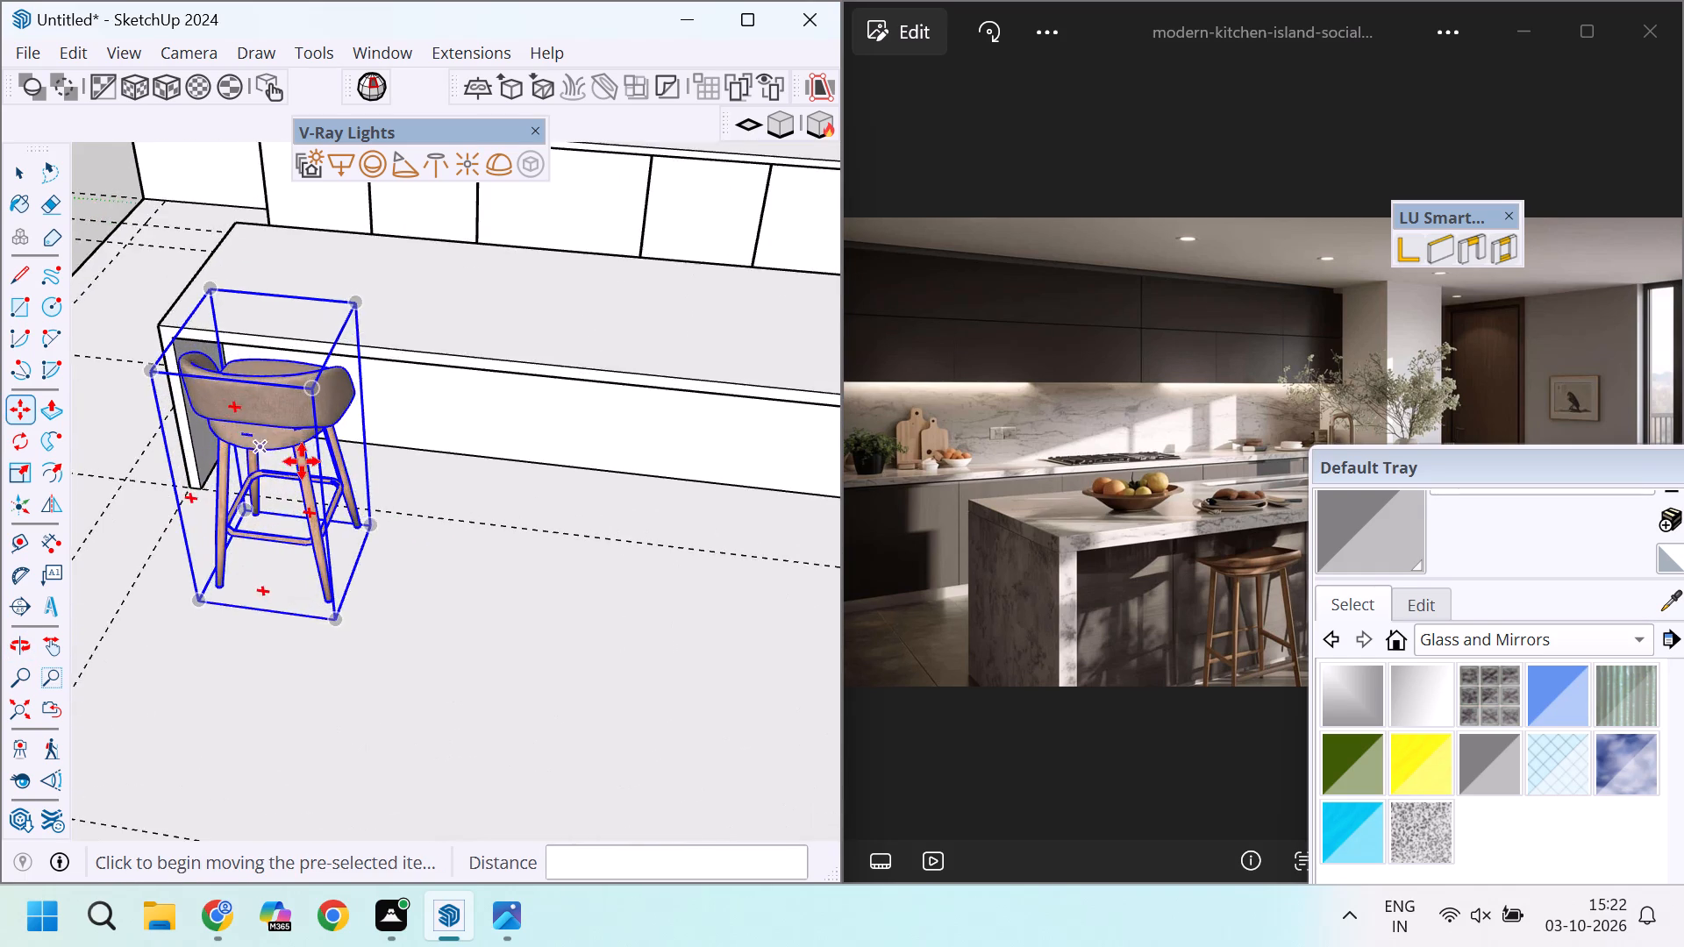
scroll(302, 461, up, 18)
scroll(394, 530, down, 2)
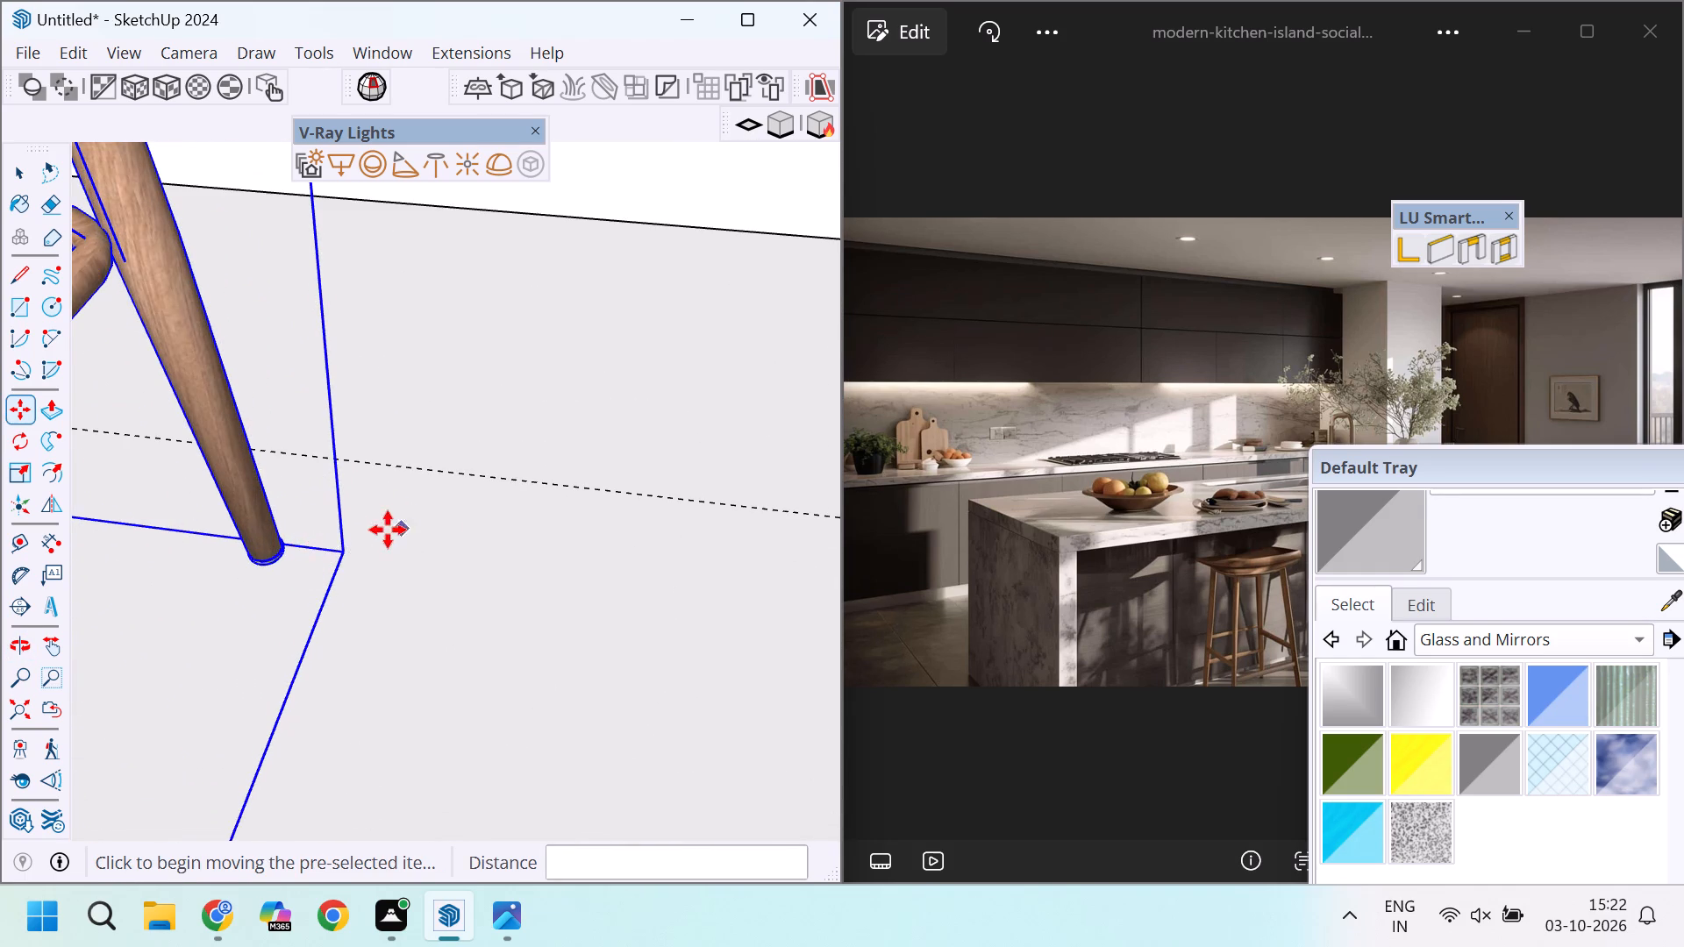
scroll(388, 530, down, 8)
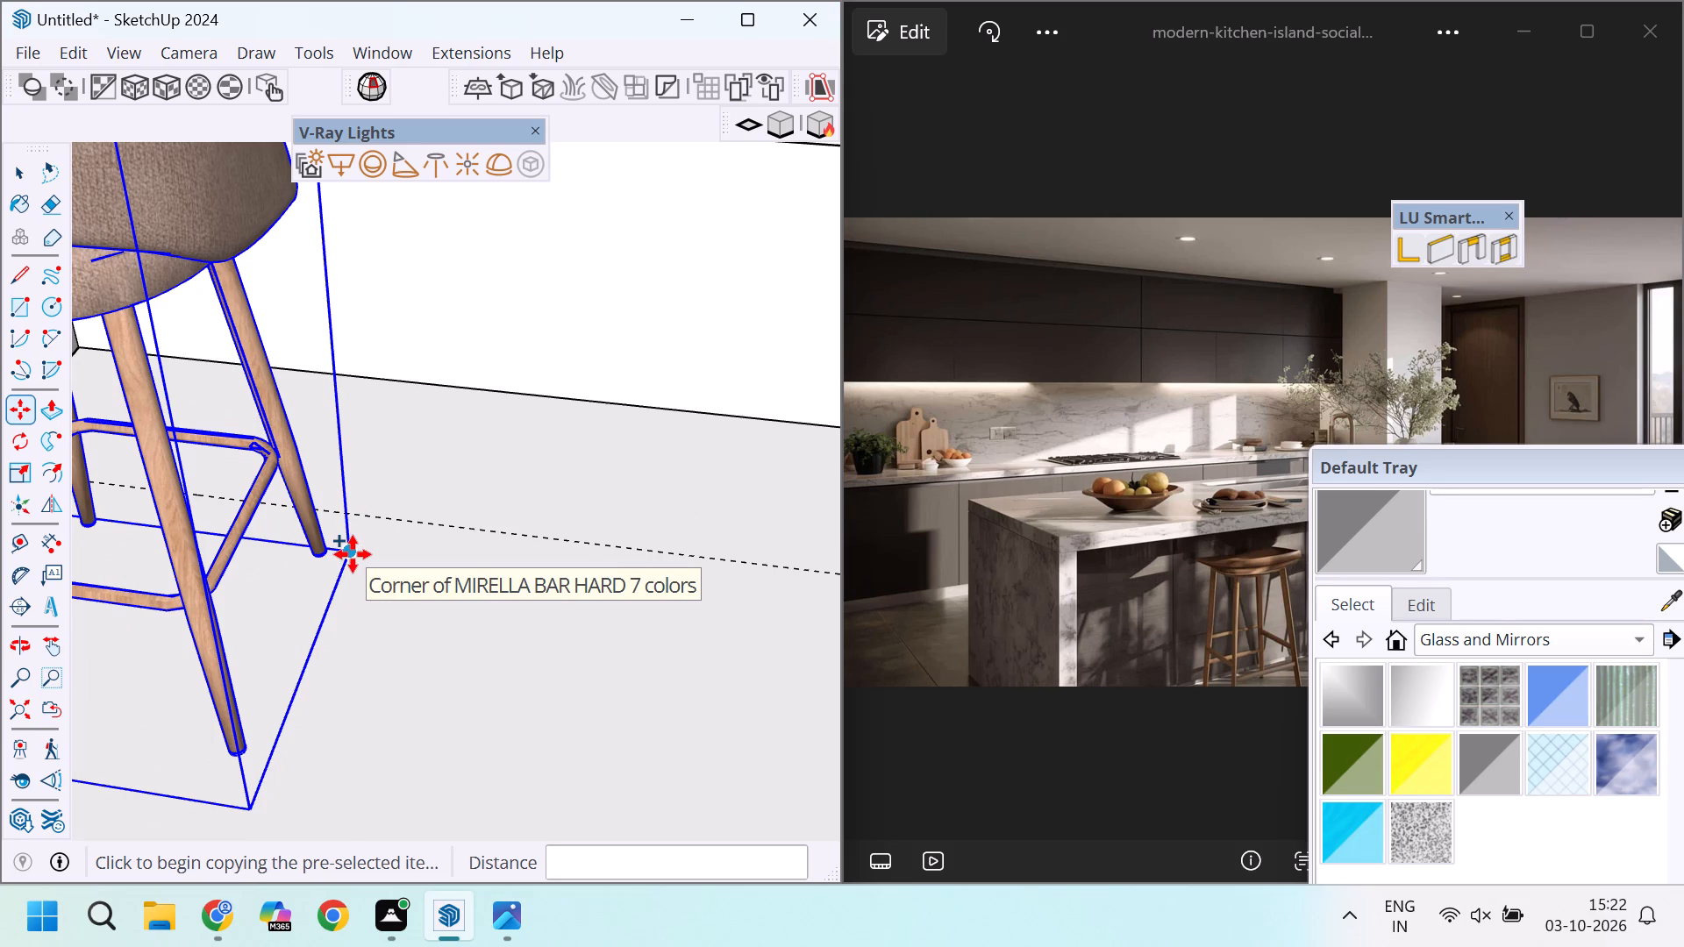
click(353, 554)
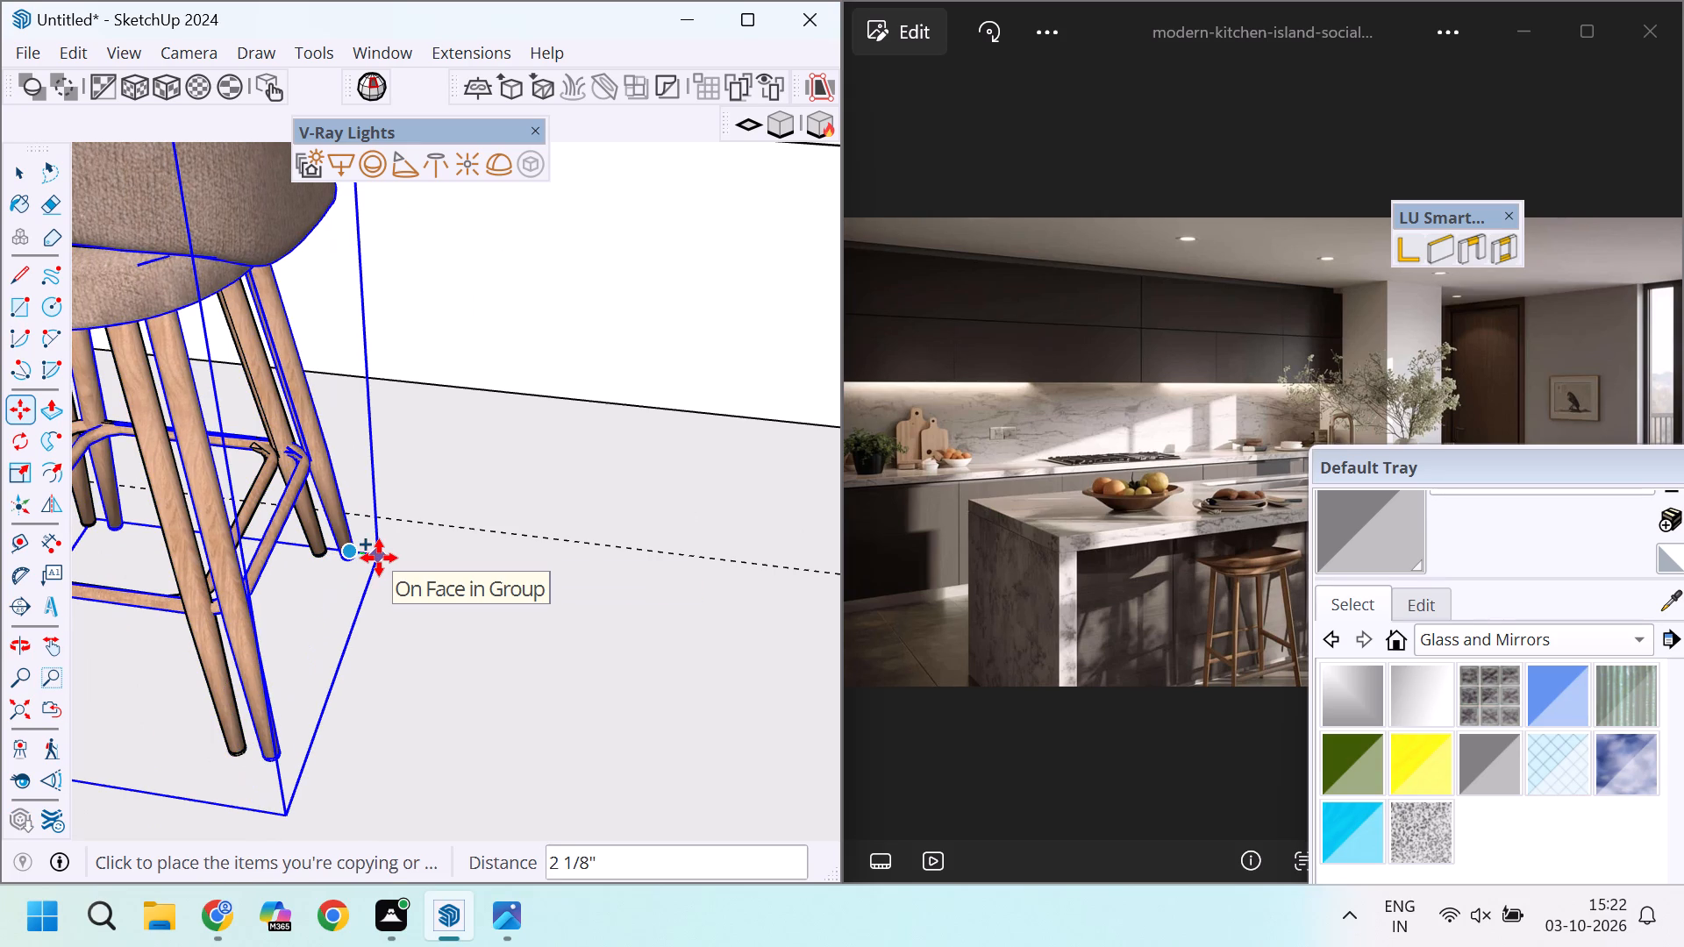
scroll(424, 558, down, 4)
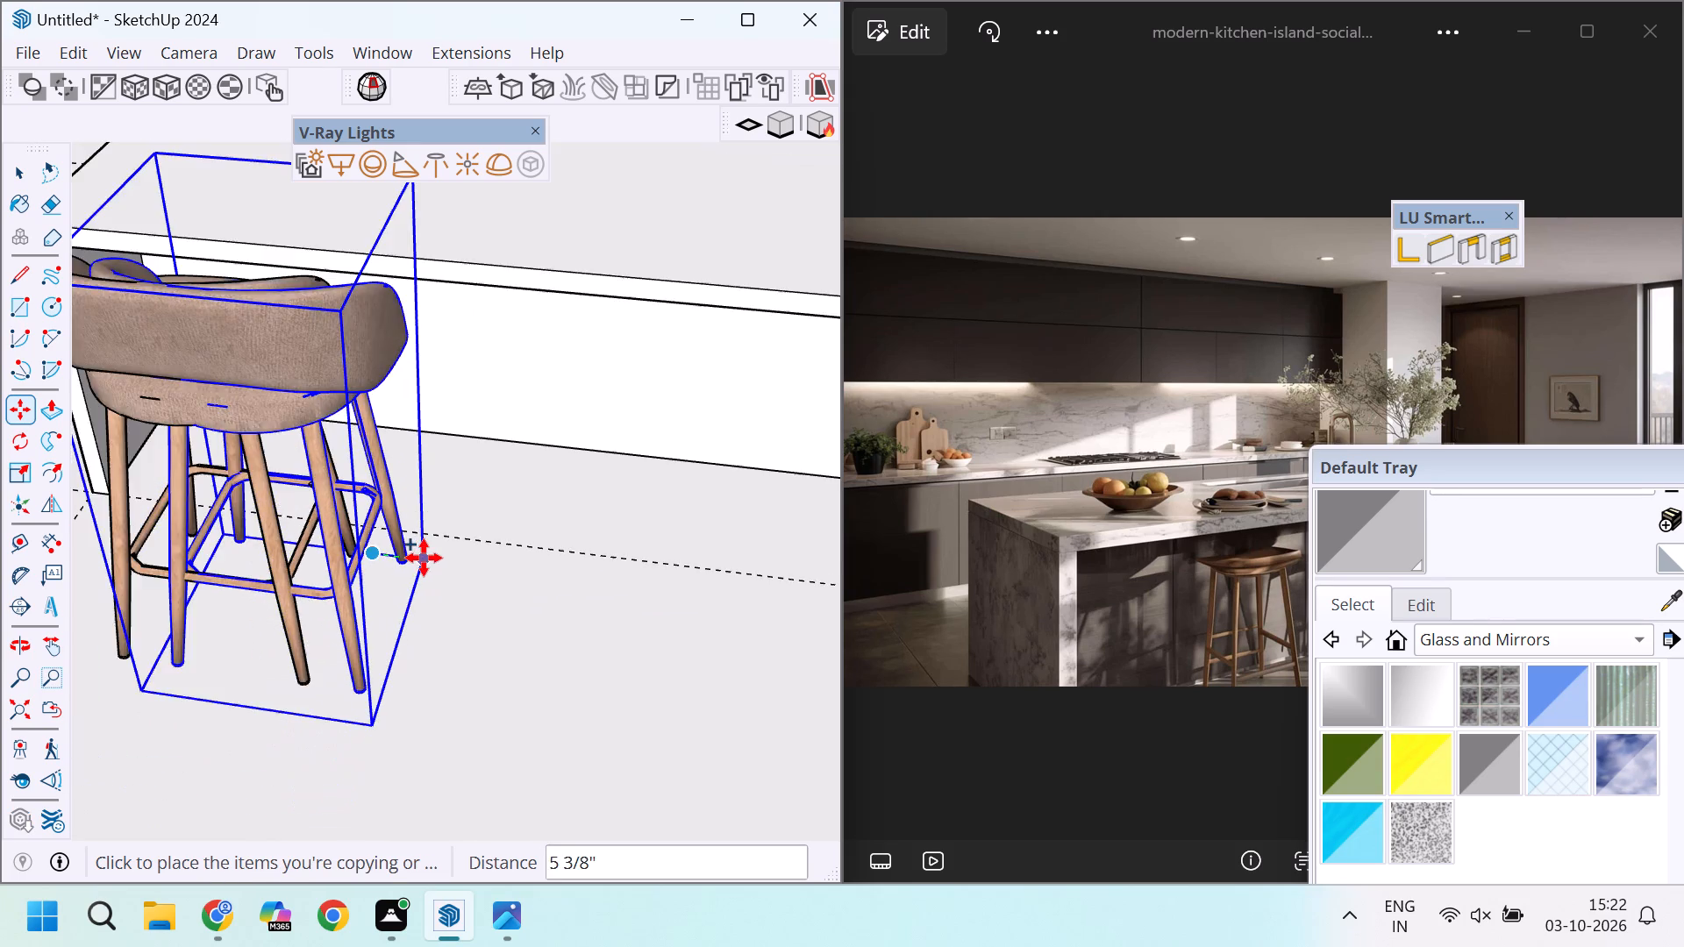
scroll(424, 558, down, 8)
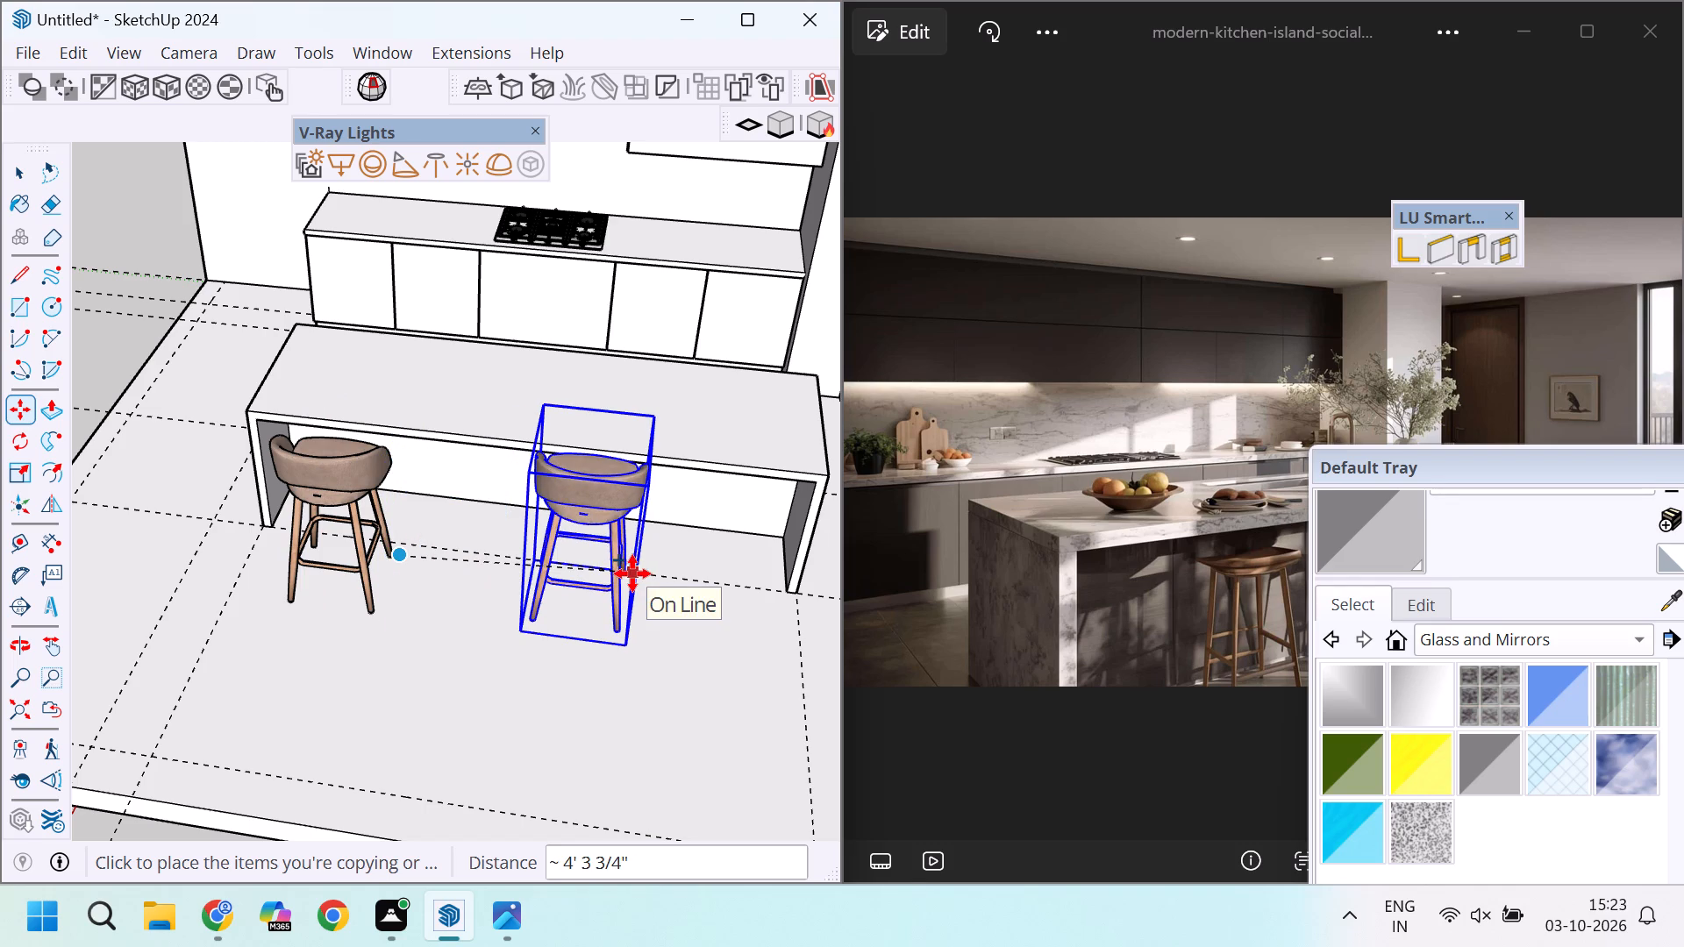
scroll(1068, 492, down, 6)
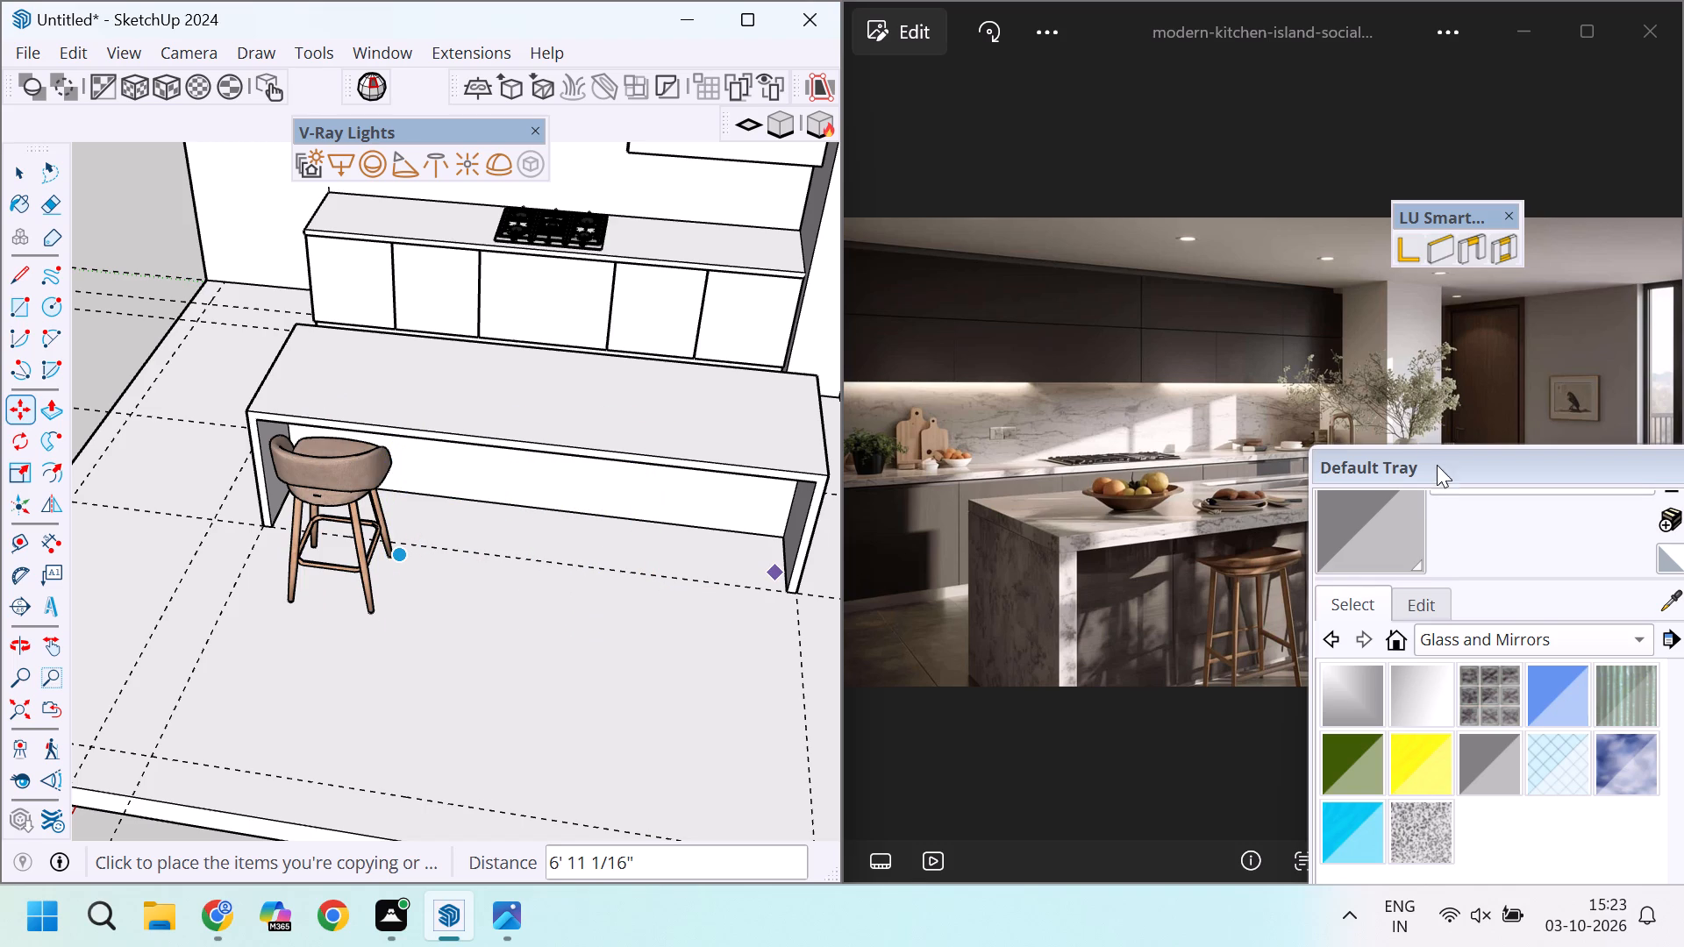
drag(1437, 467, 1217, 687)
scroll(496, 577, up, 5)
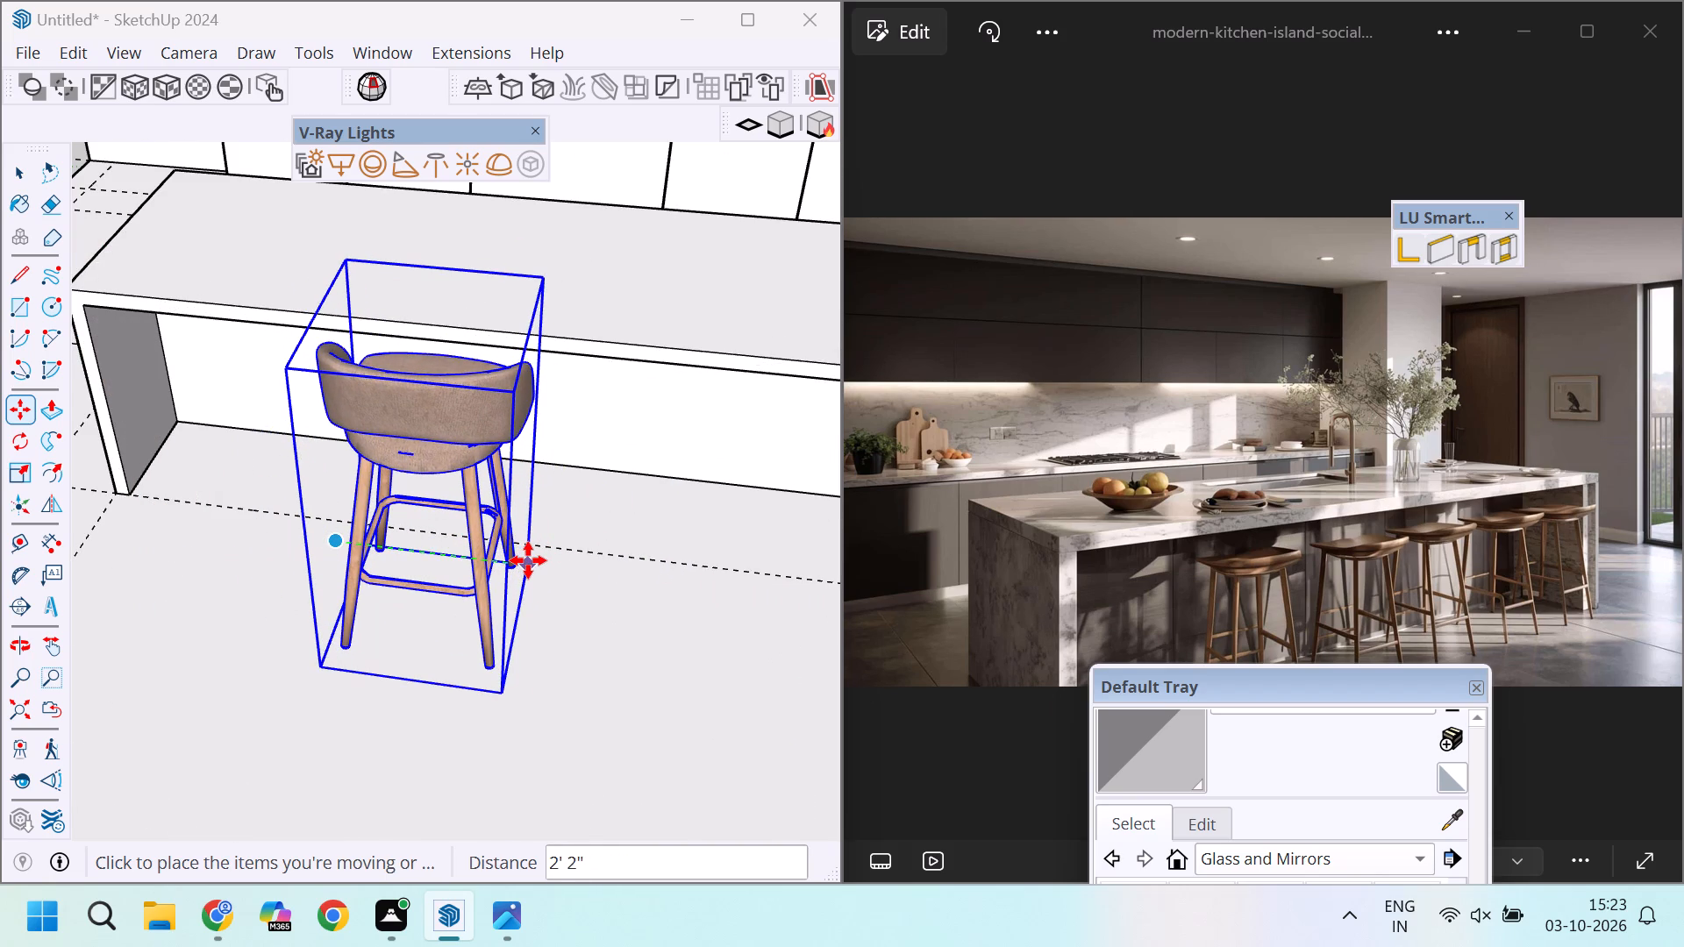
click(528, 560)
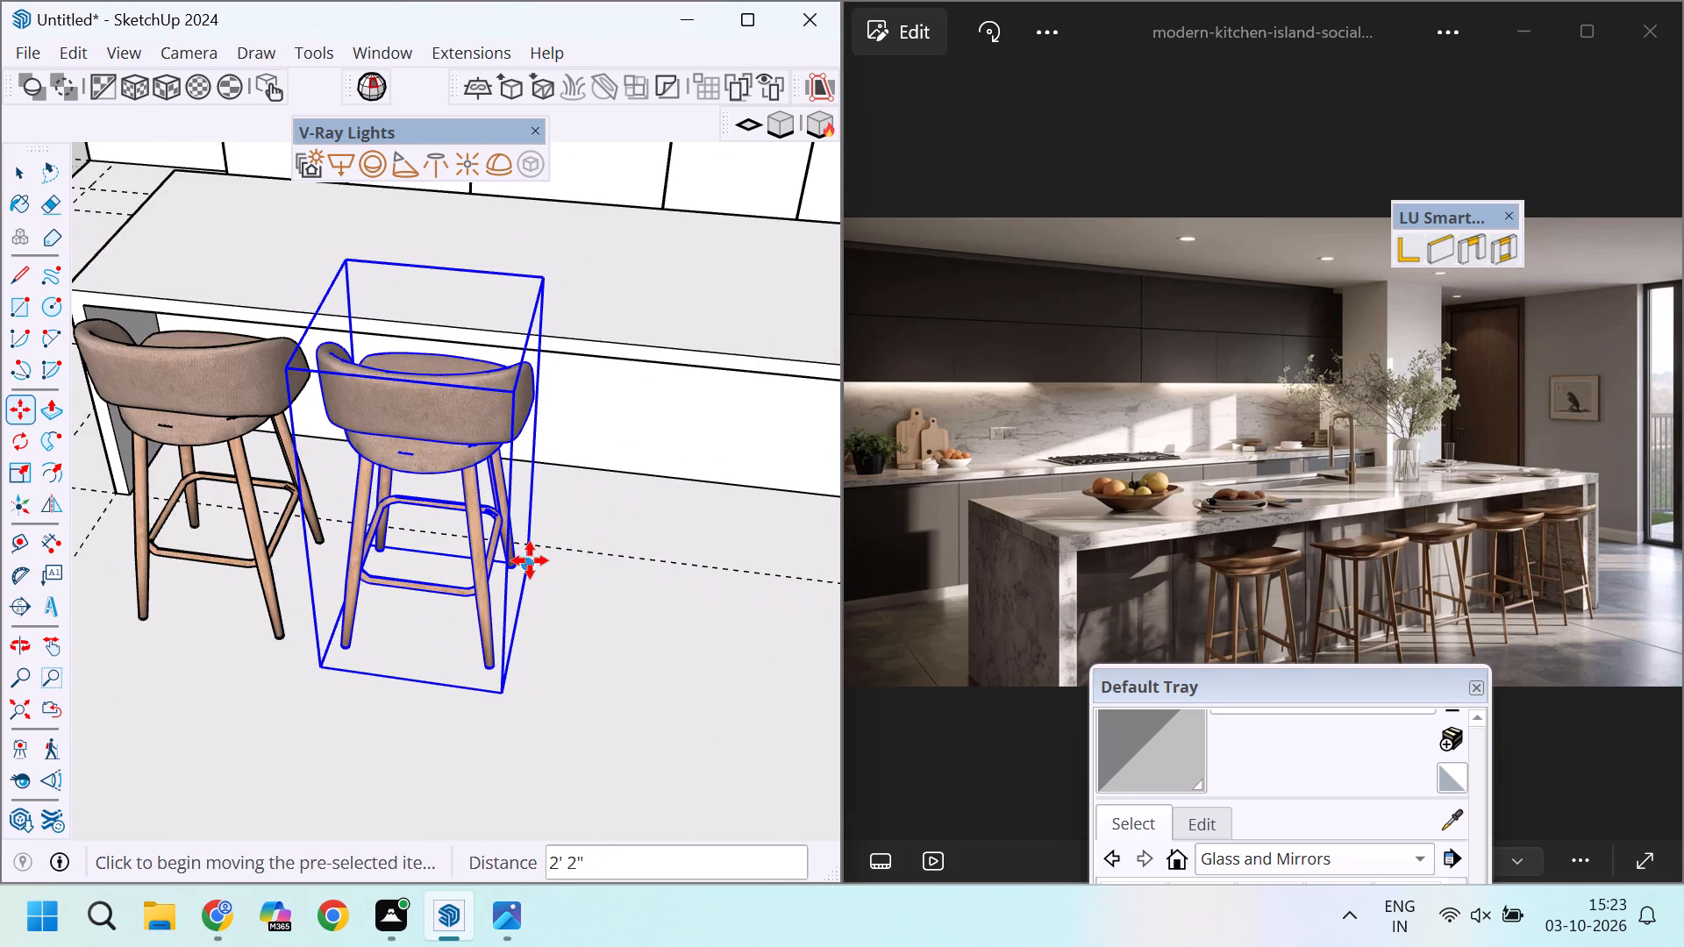
Add two more stool copies at about 2' spacing to make a row of four along the island.
click(532, 560)
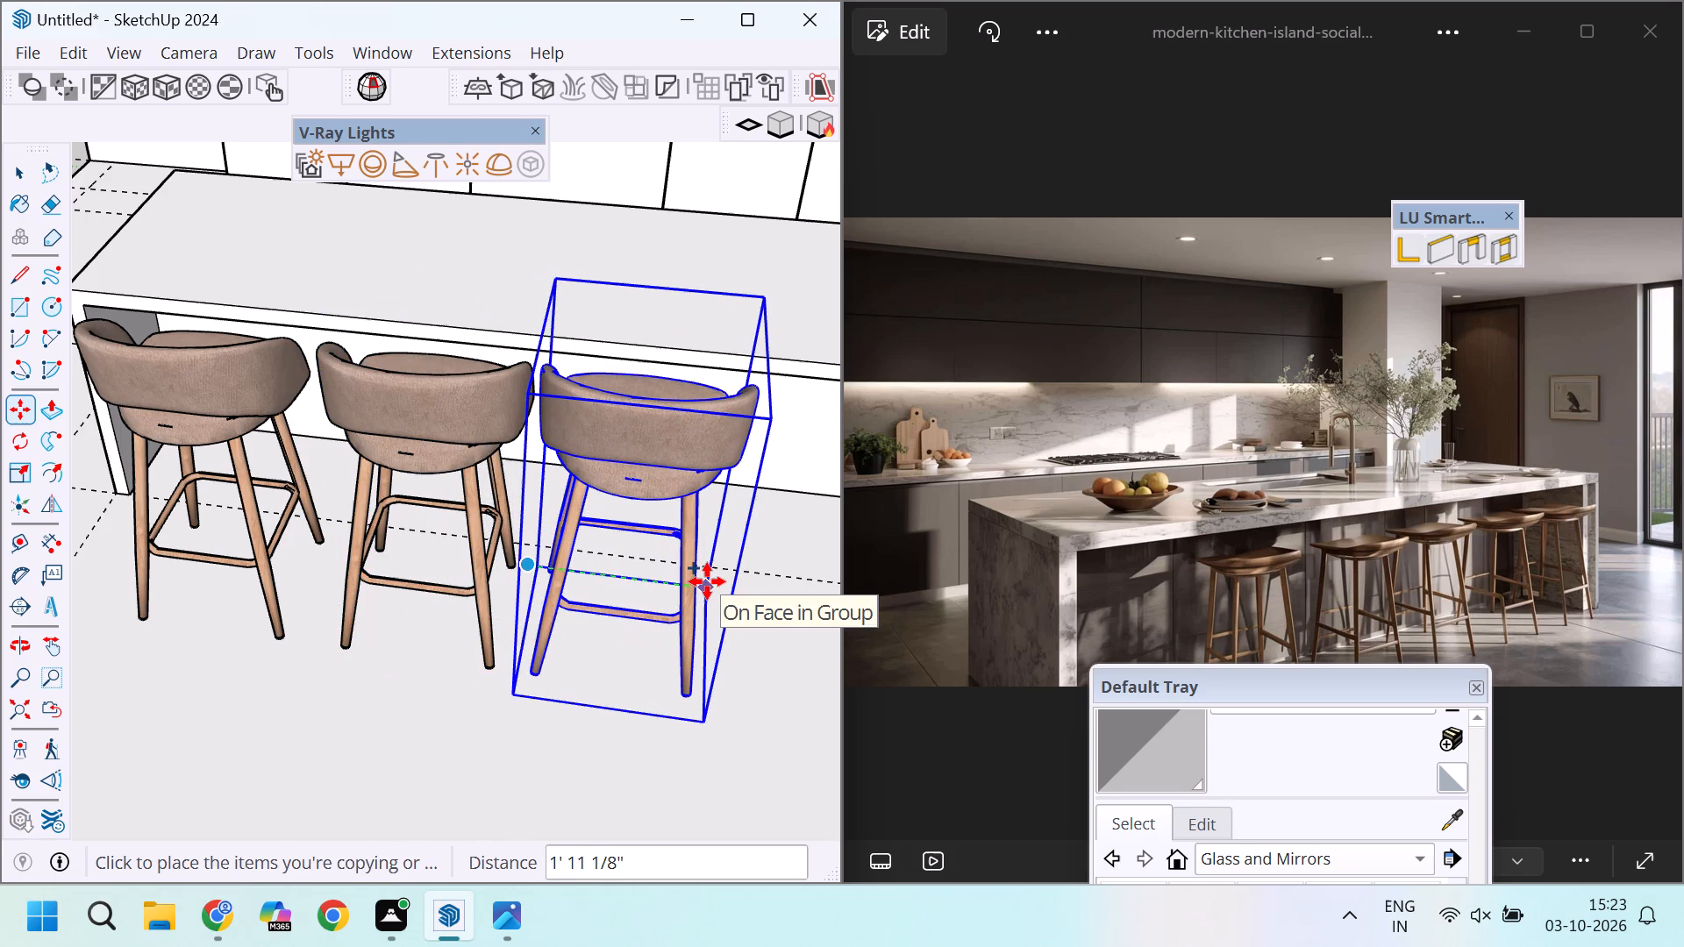
click(707, 581)
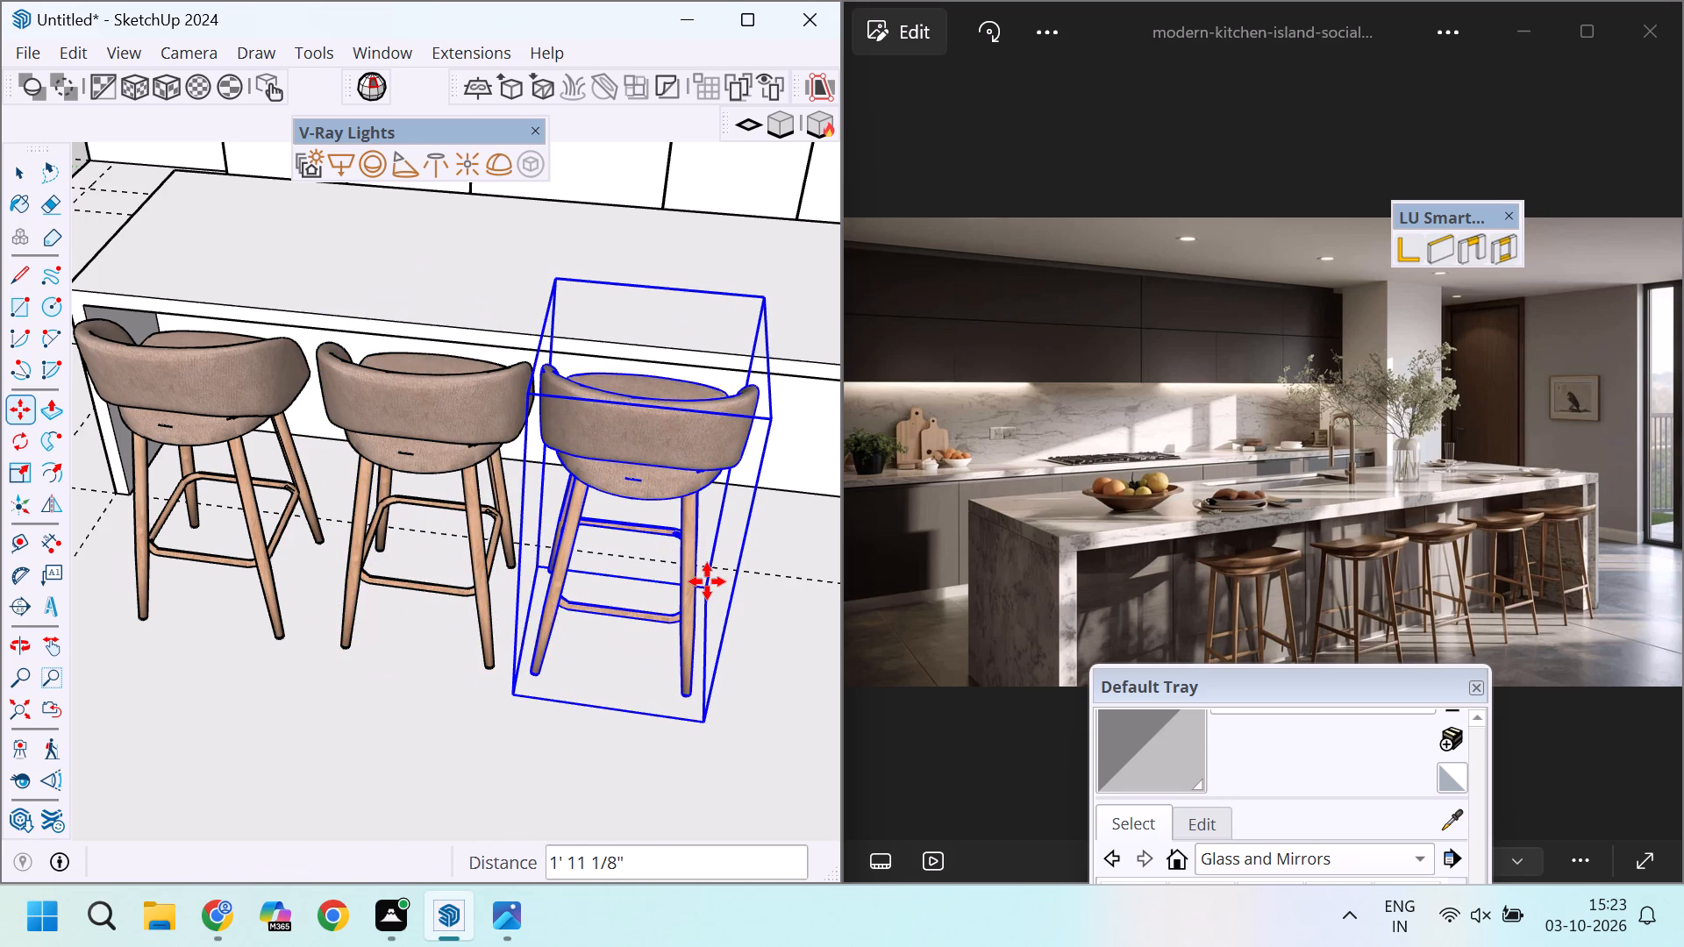
scroll(272, 499, down, 5)
scroll(502, 501, up, 11)
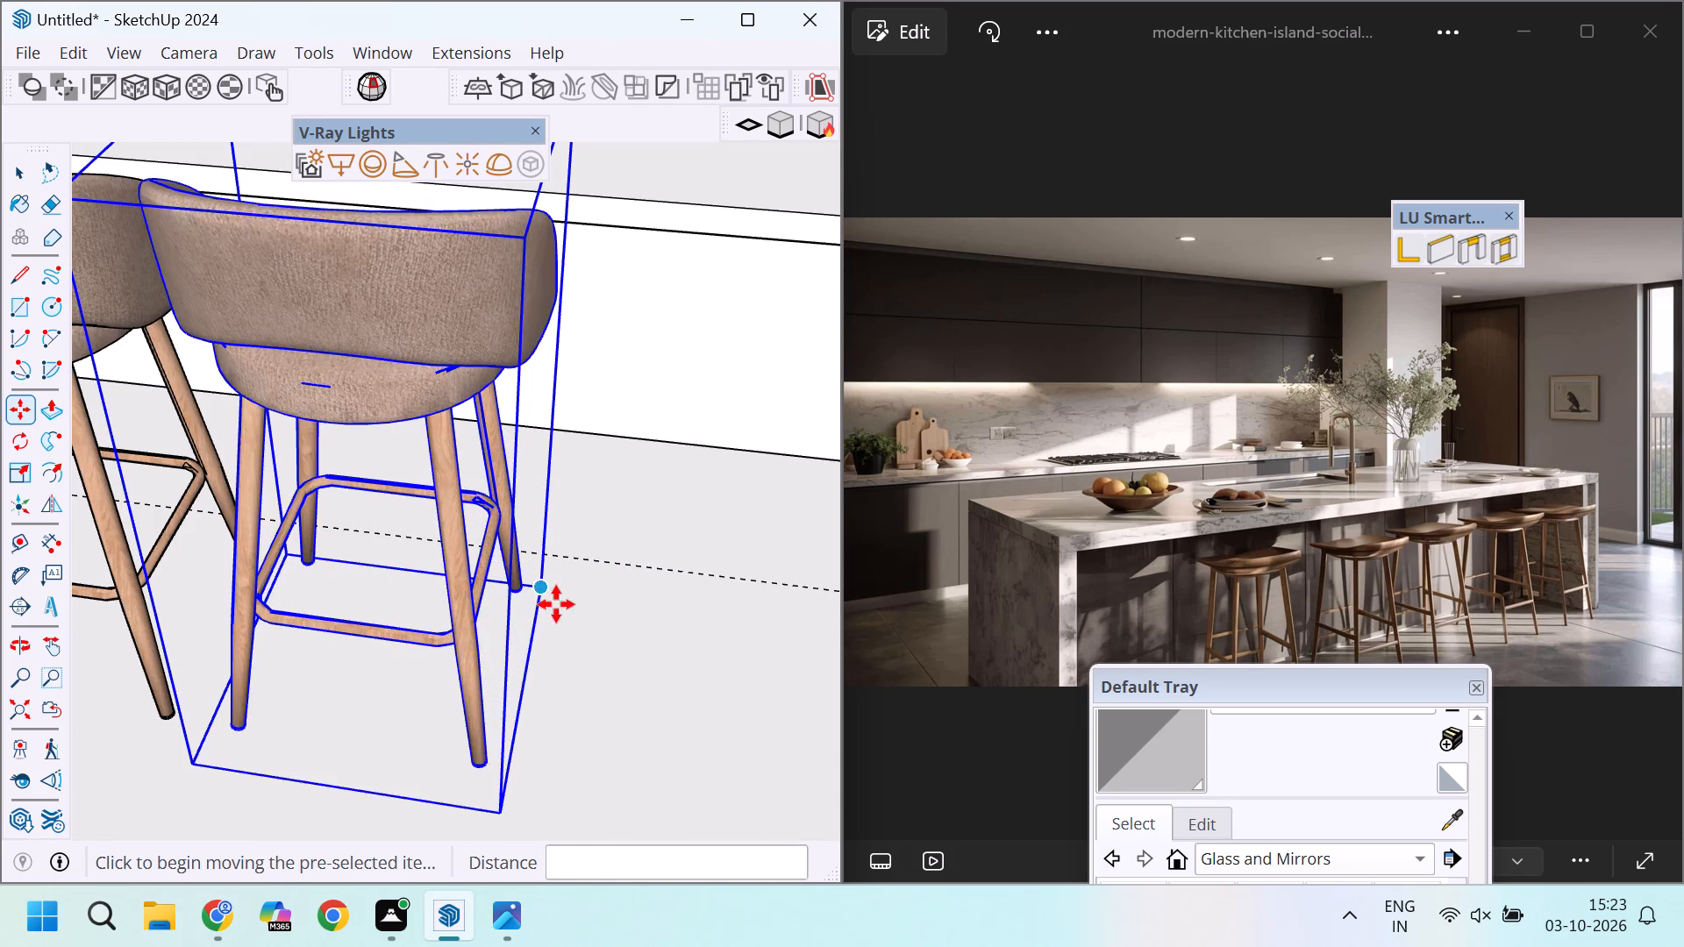
click(540, 590)
scroll(592, 591, down, 5)
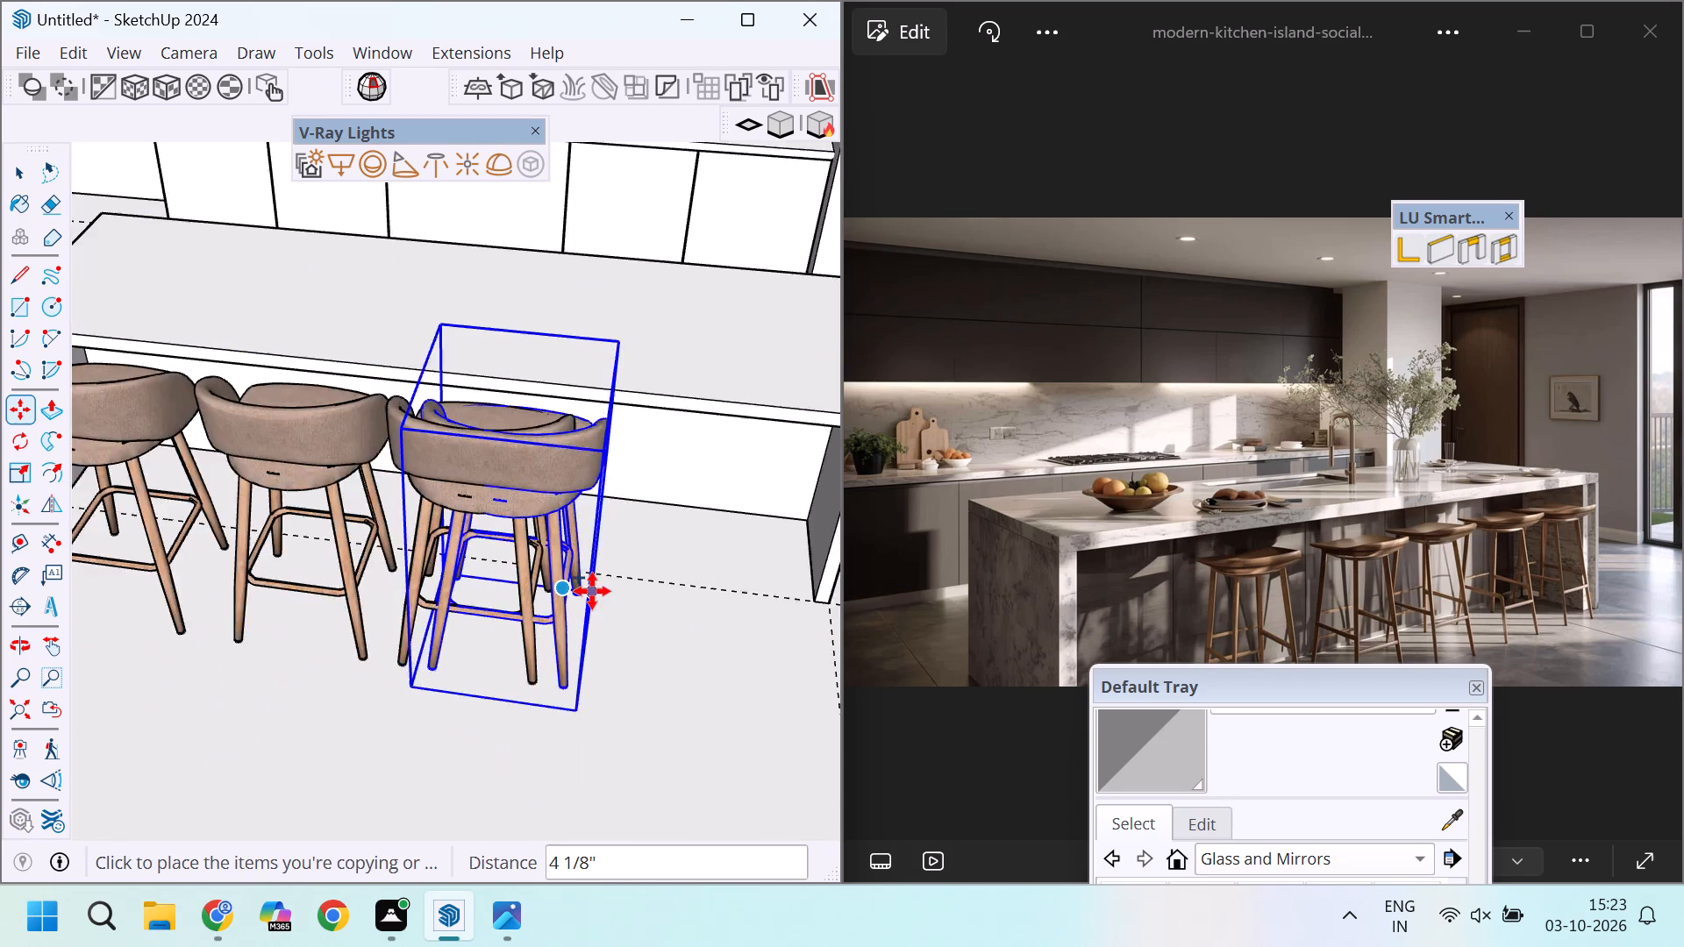
scroll(592, 591, down, 6)
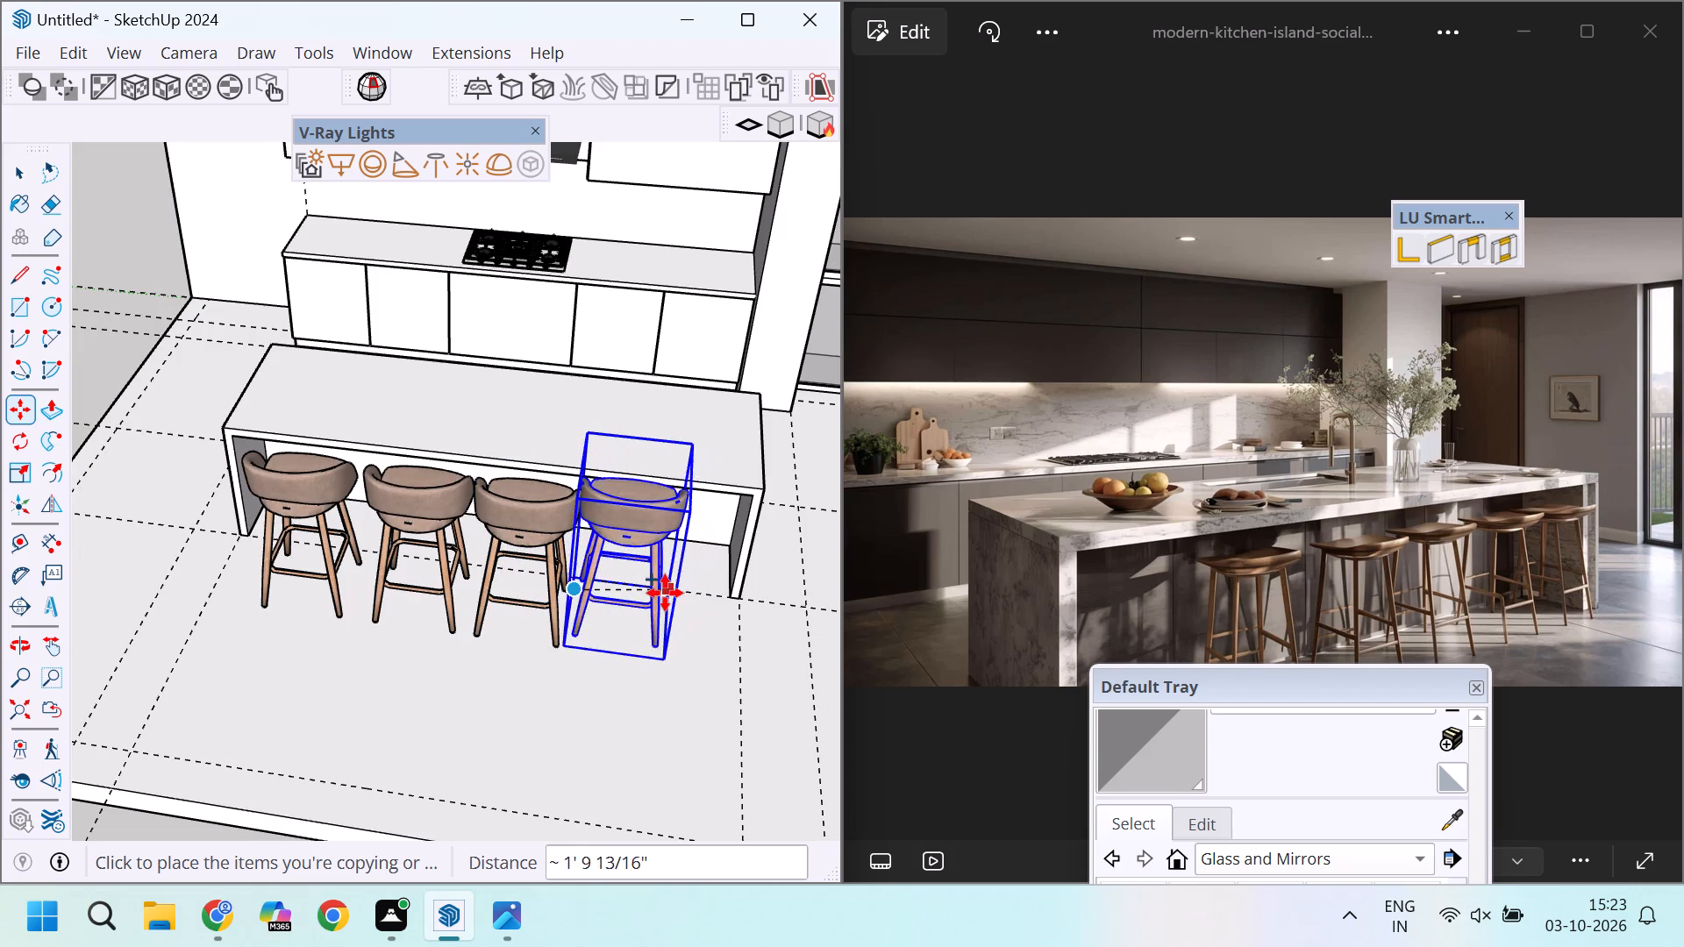
scroll(664, 596, up, 7)
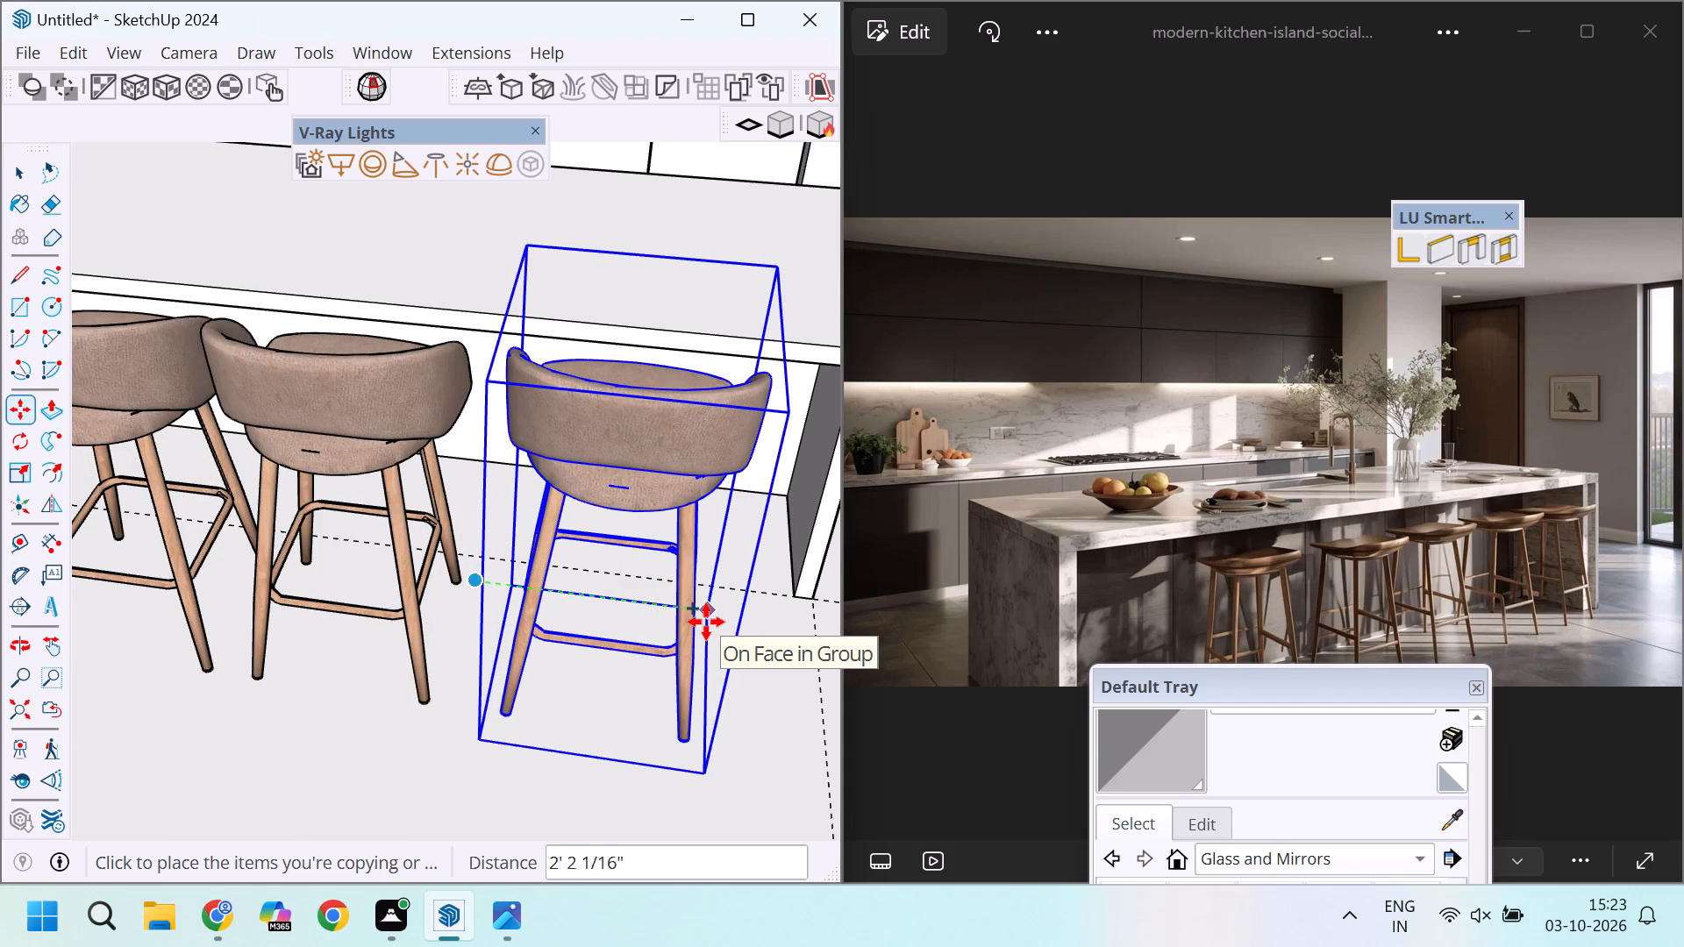
click(689, 622)
Move the last stool in the row about 8 1/4" along the island toward its far waterfall end.
scroll(656, 582, down, 8)
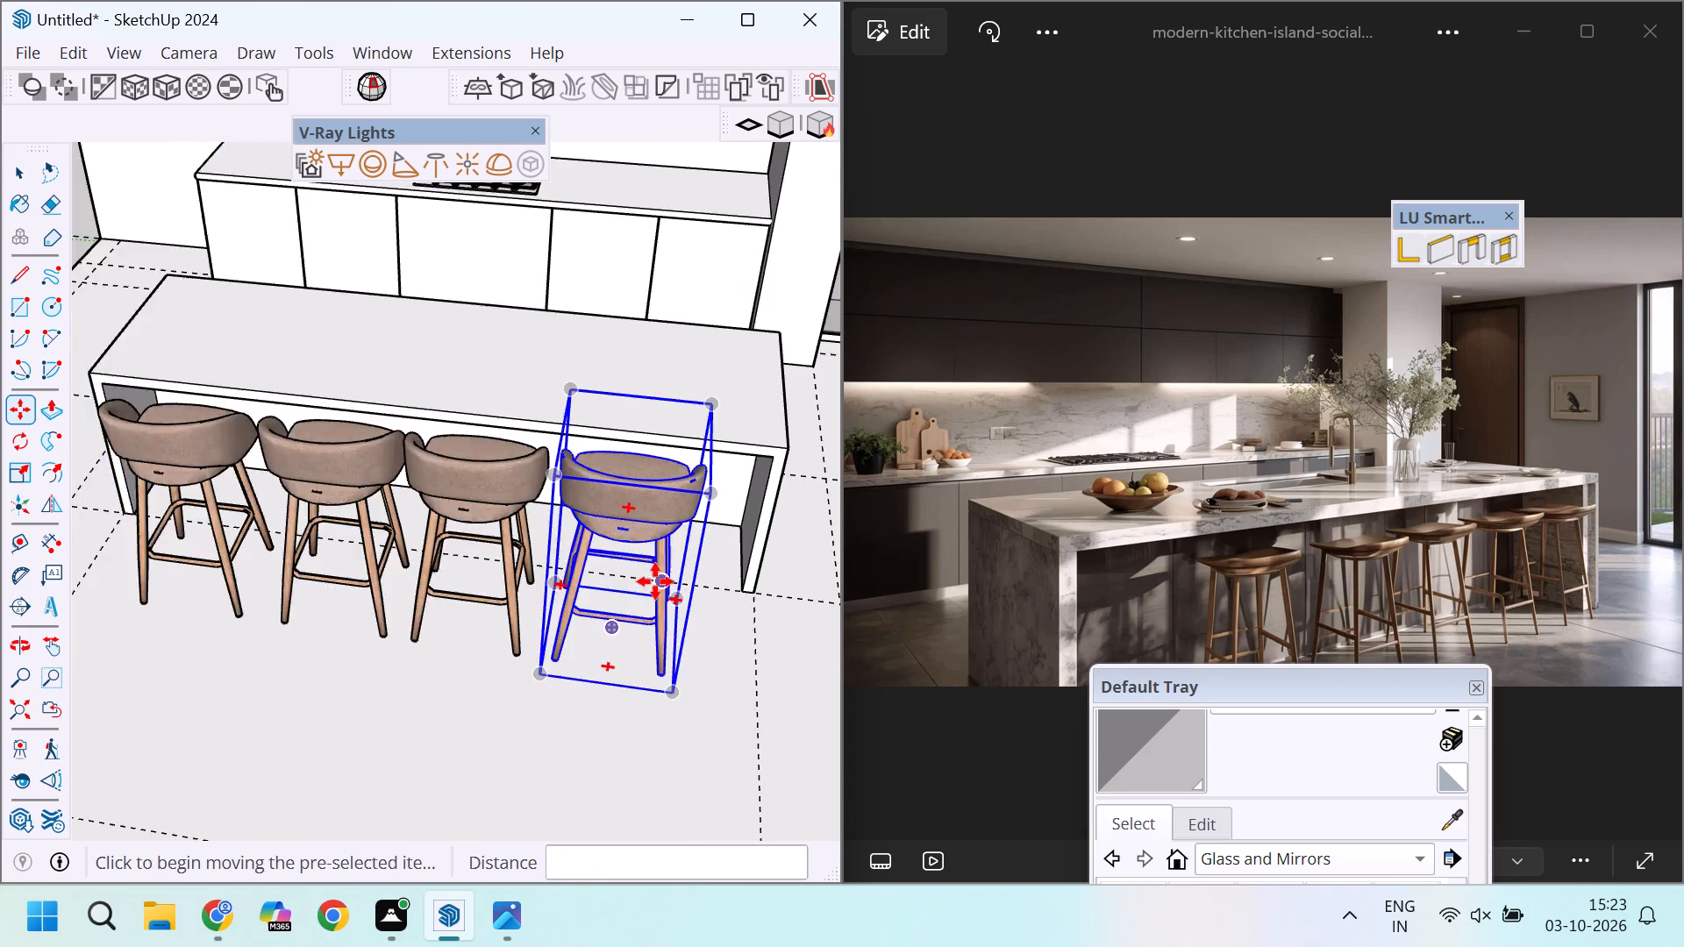
scroll(655, 581, down, 4)
key(space)
middle_drag(579, 583, 775, 584)
scroll(788, 580, up, 3)
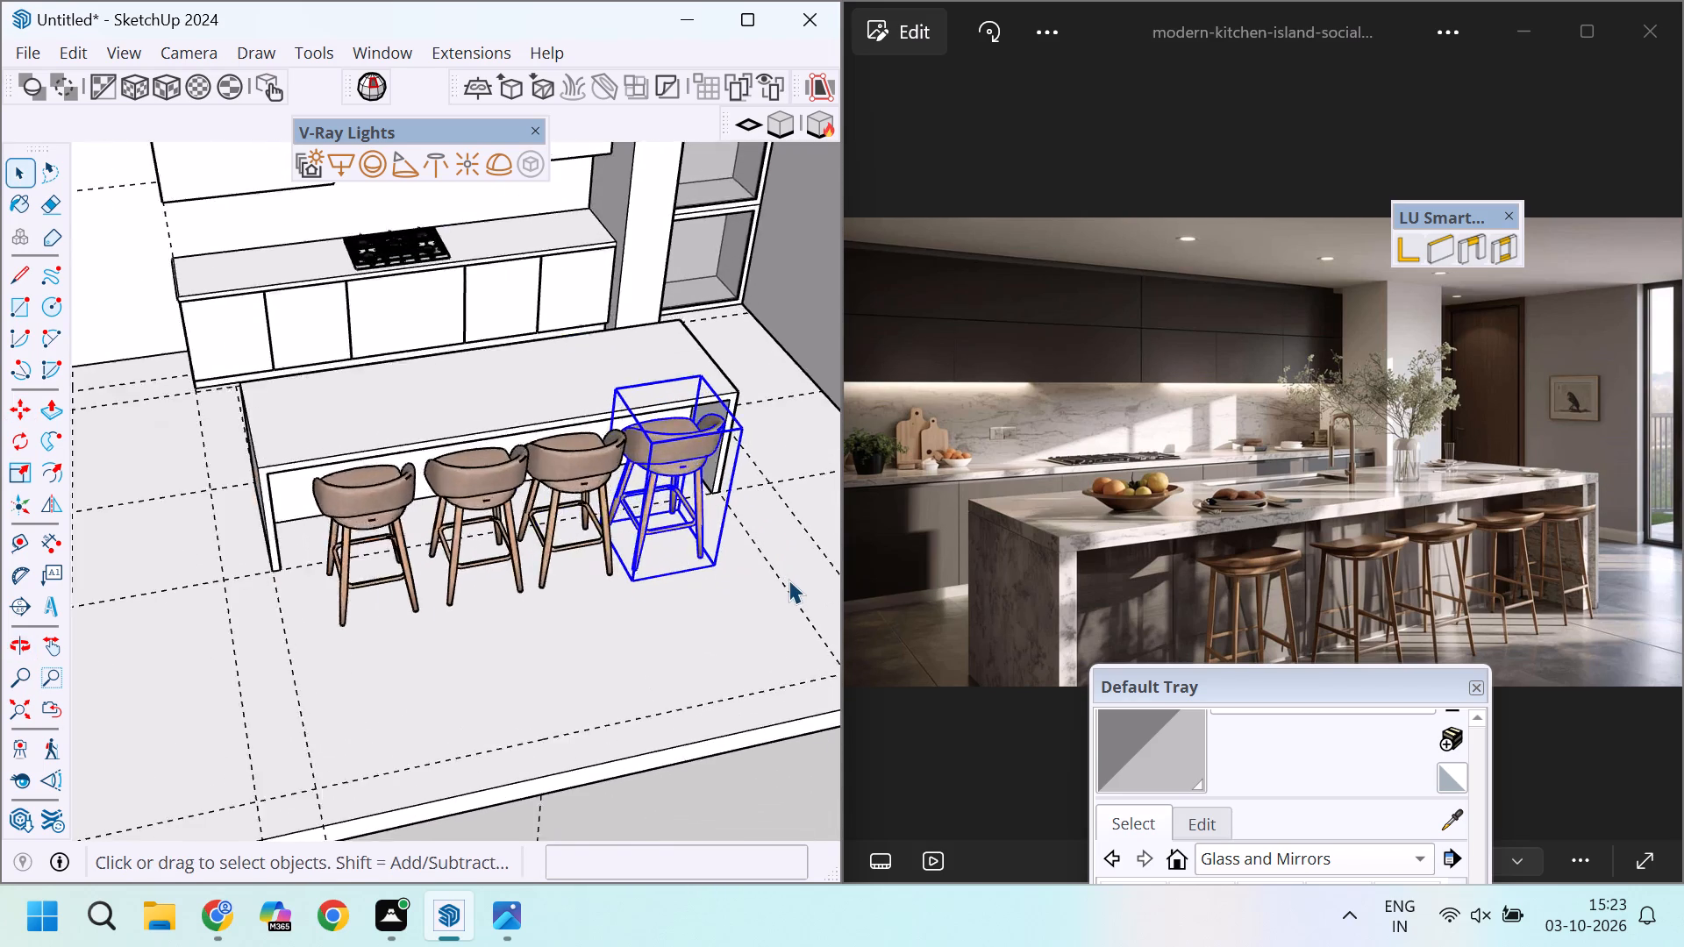
scroll(788, 580, up, 2)
middle_drag(770, 578, 389, 543)
scroll(489, 549, up, 10)
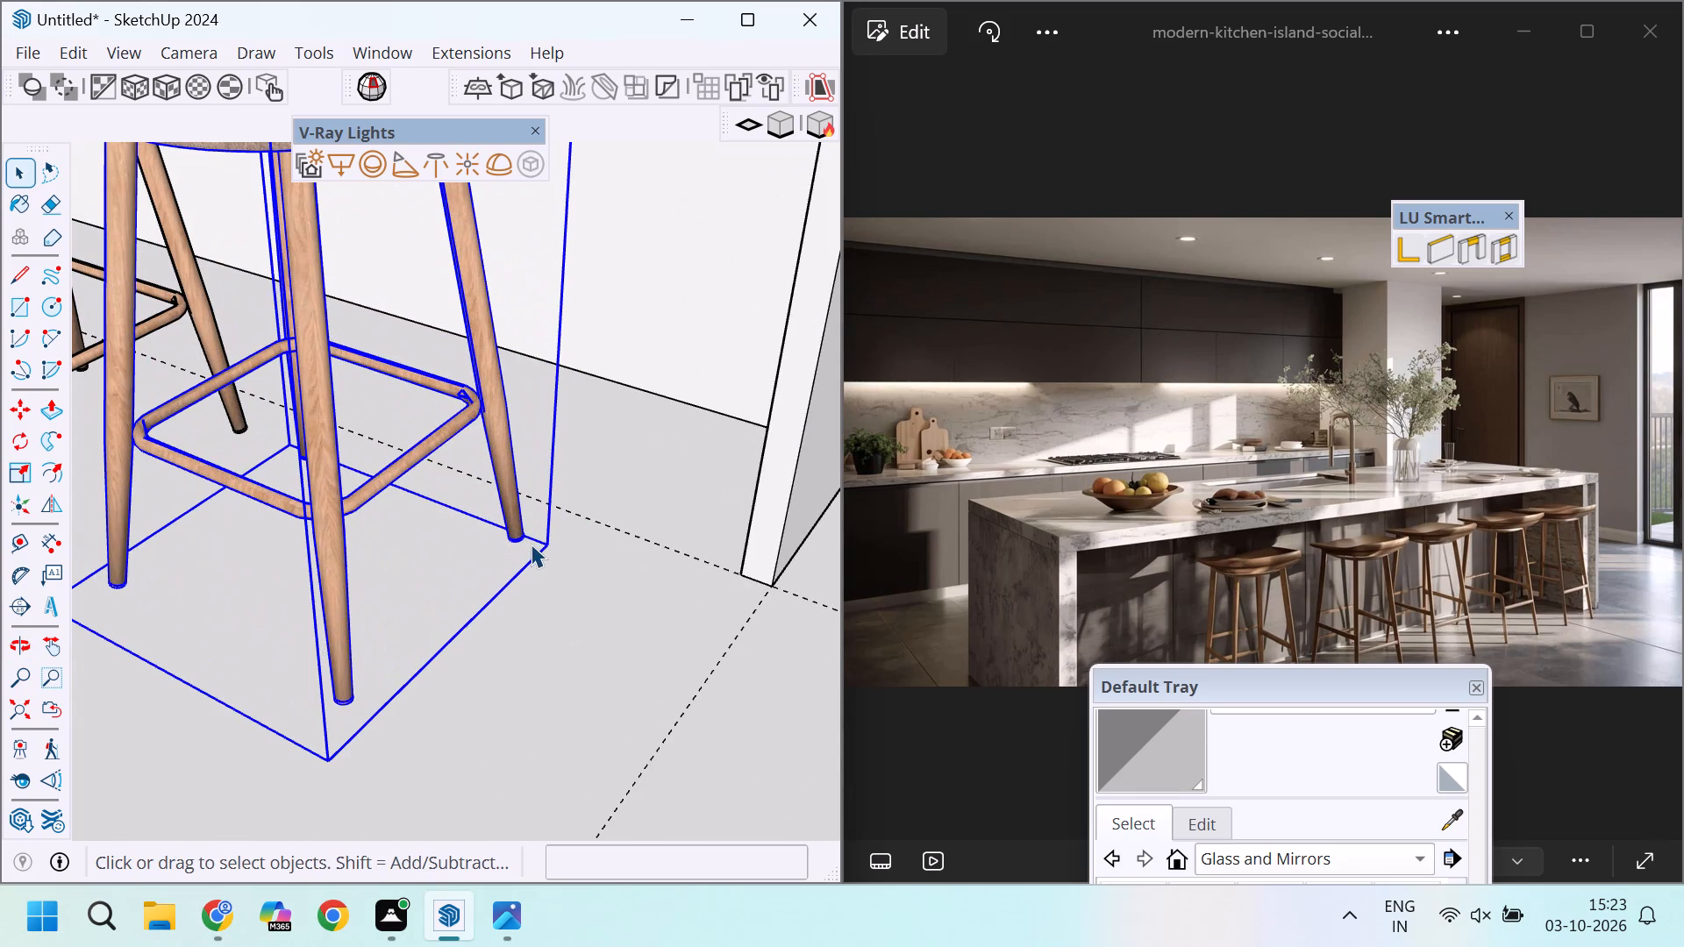
key(m)
click(545, 545)
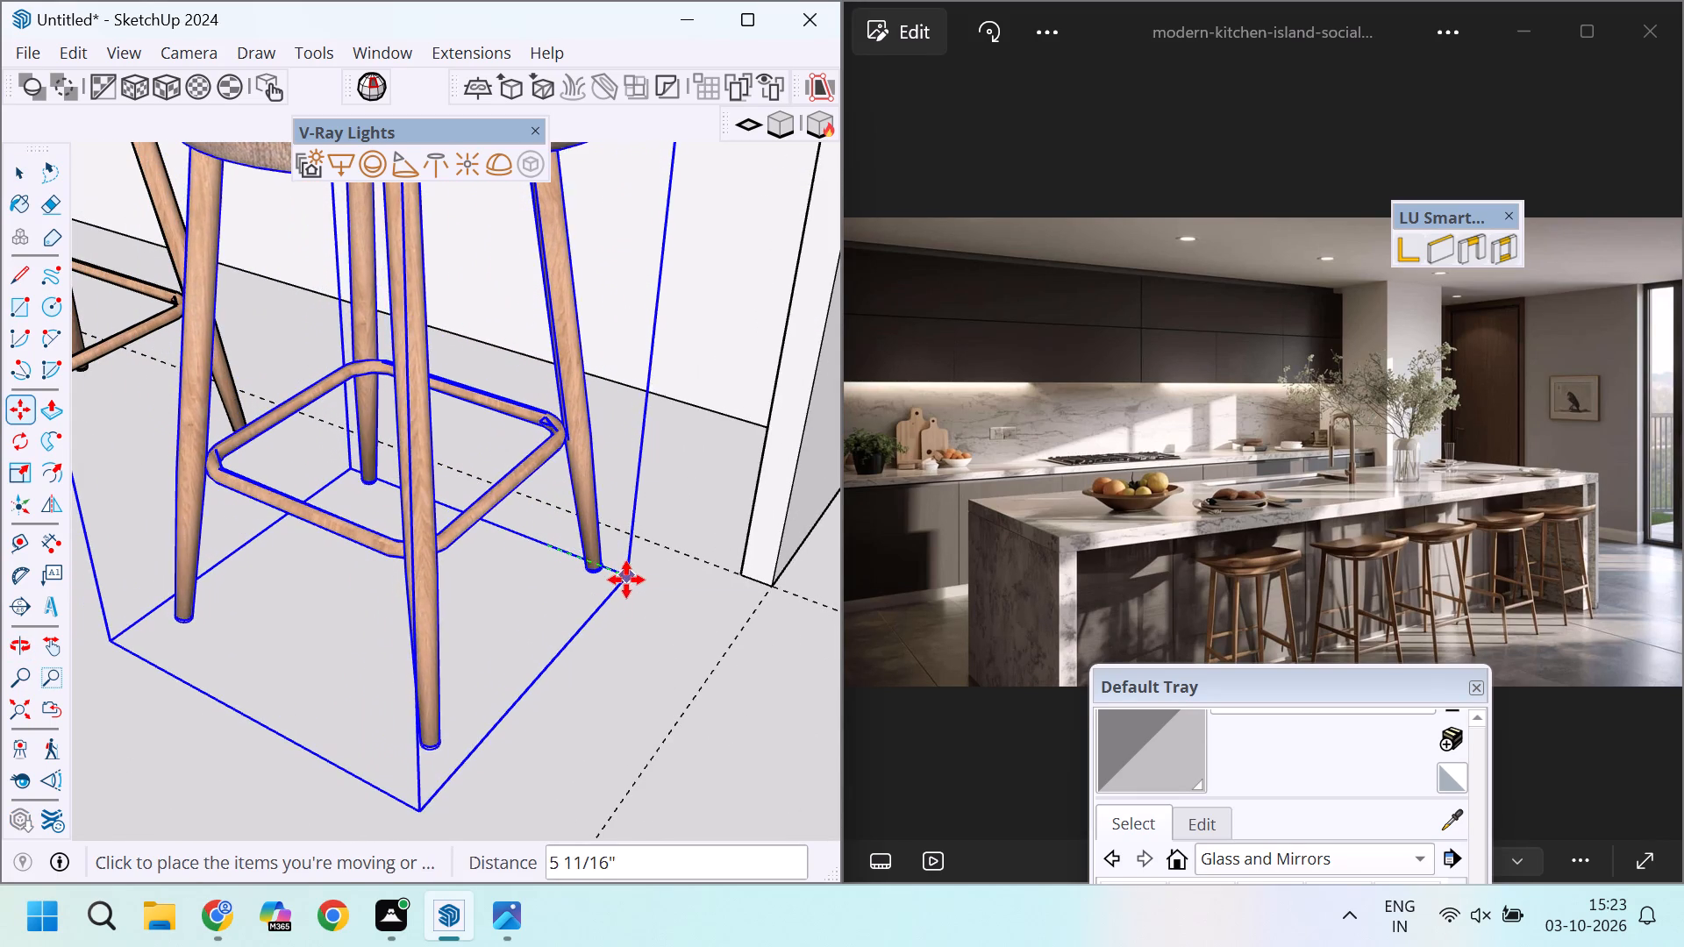
click(664, 594)
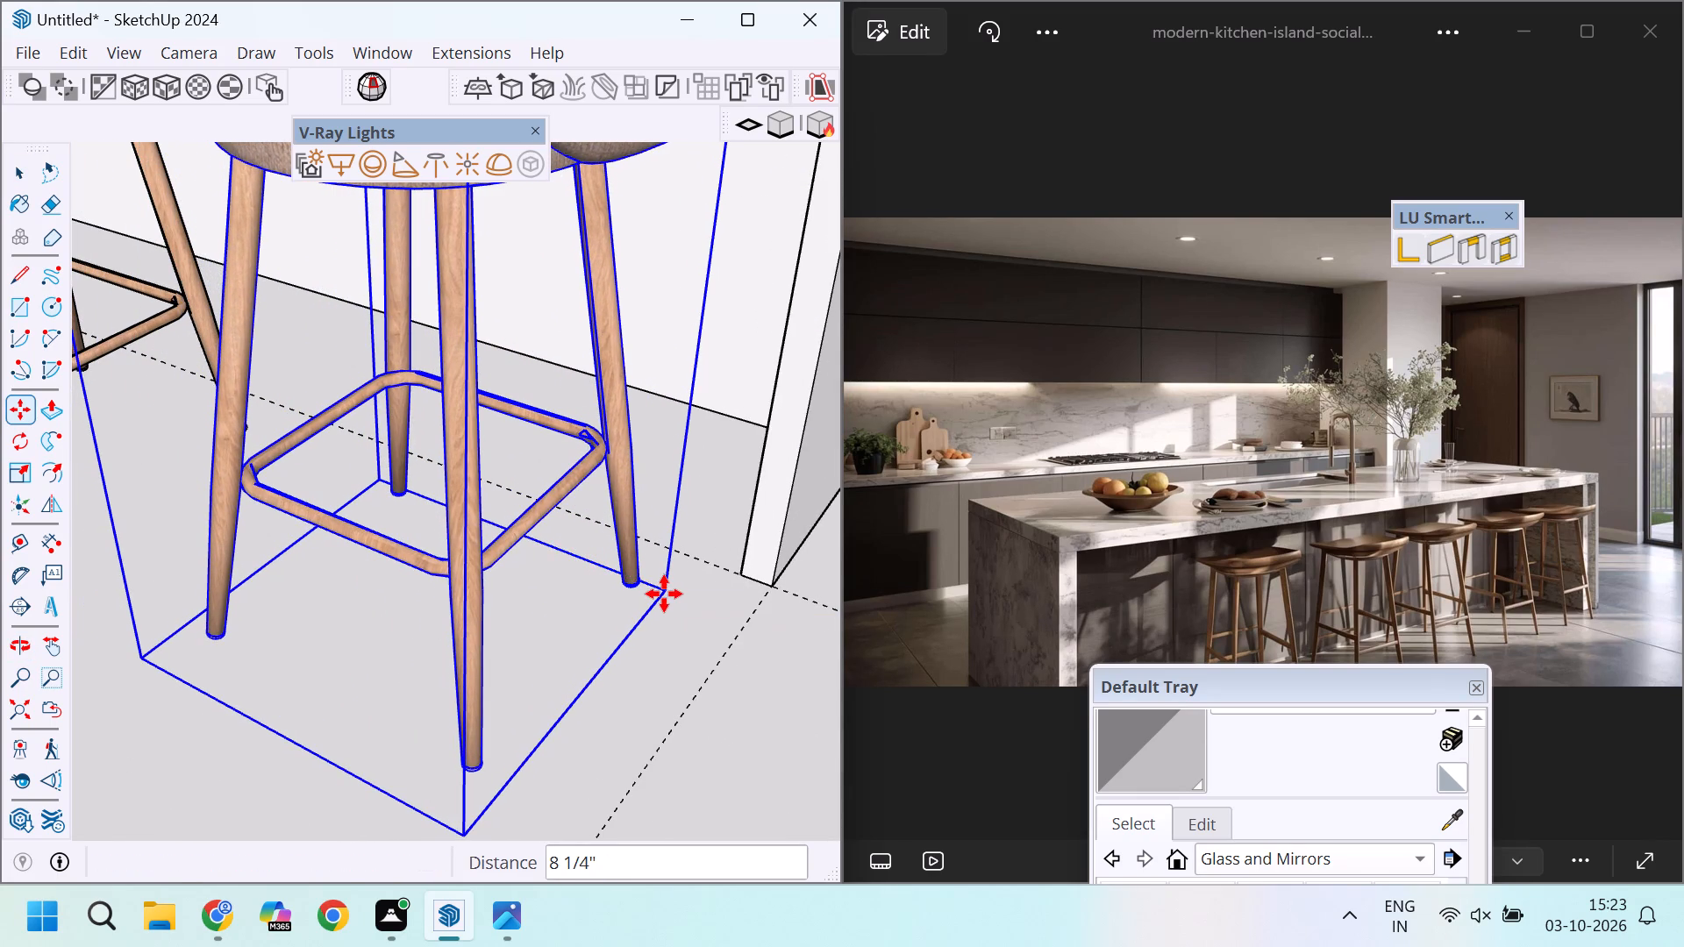
Move the third stool about 4 1/2" toward the last stool to even out the row's spacing.
scroll(664, 594, down, 9)
scroll(475, 514, up, 8)
key(space)
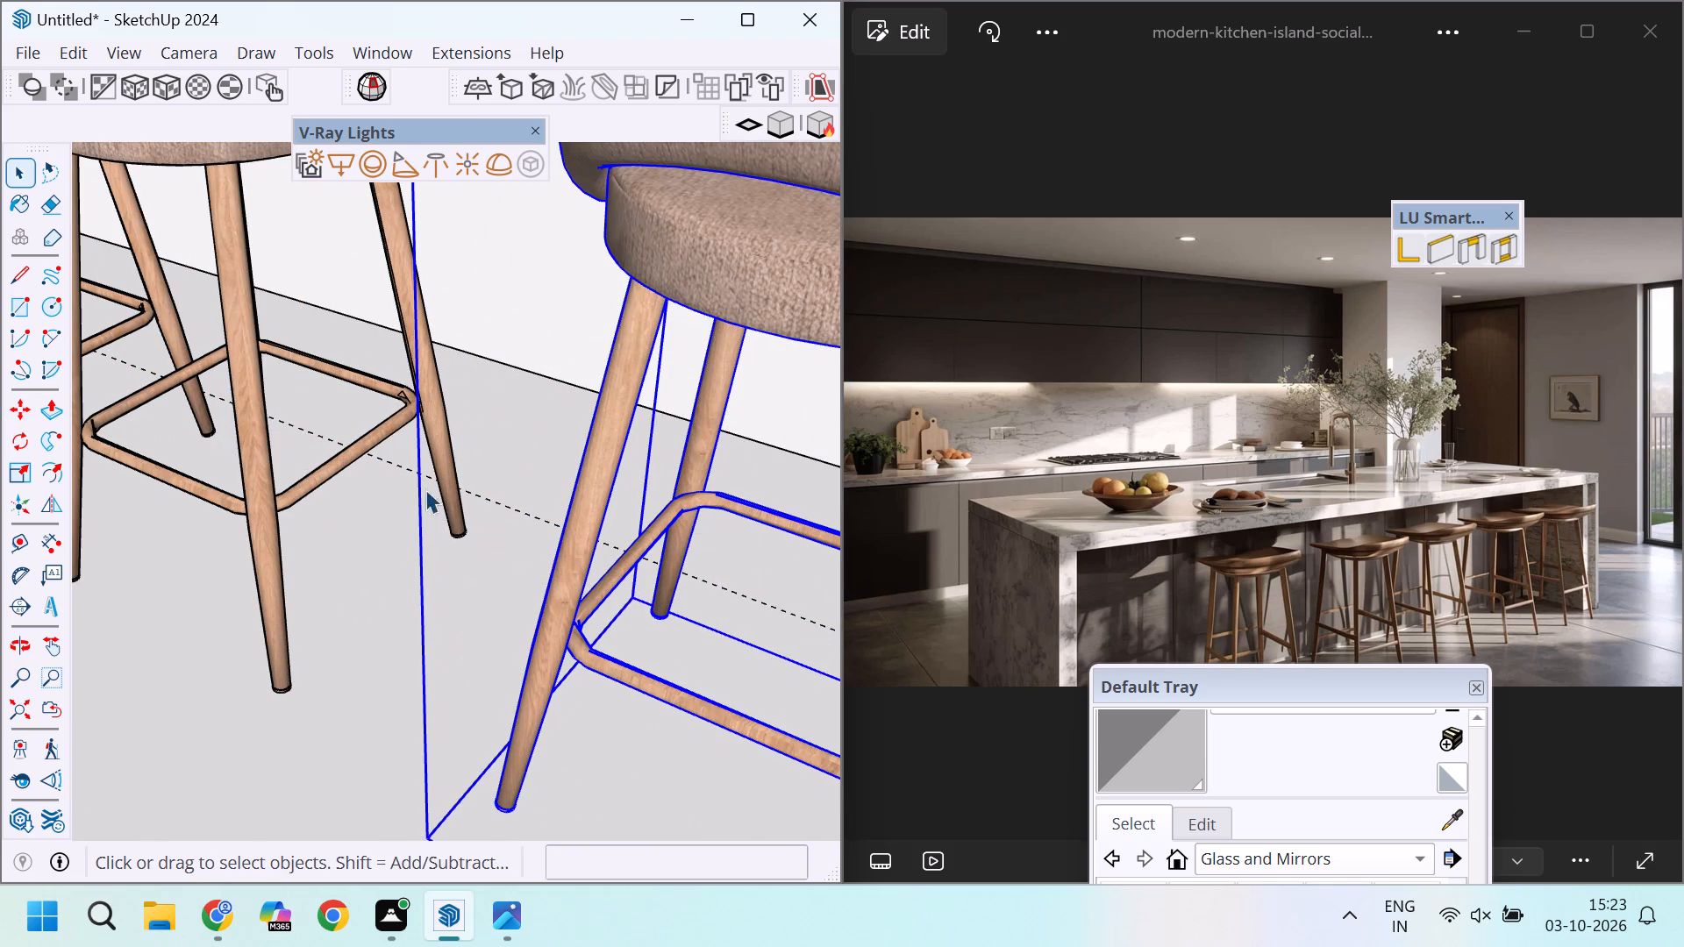
click(368, 448)
scroll(502, 520, up, 3)
key(m)
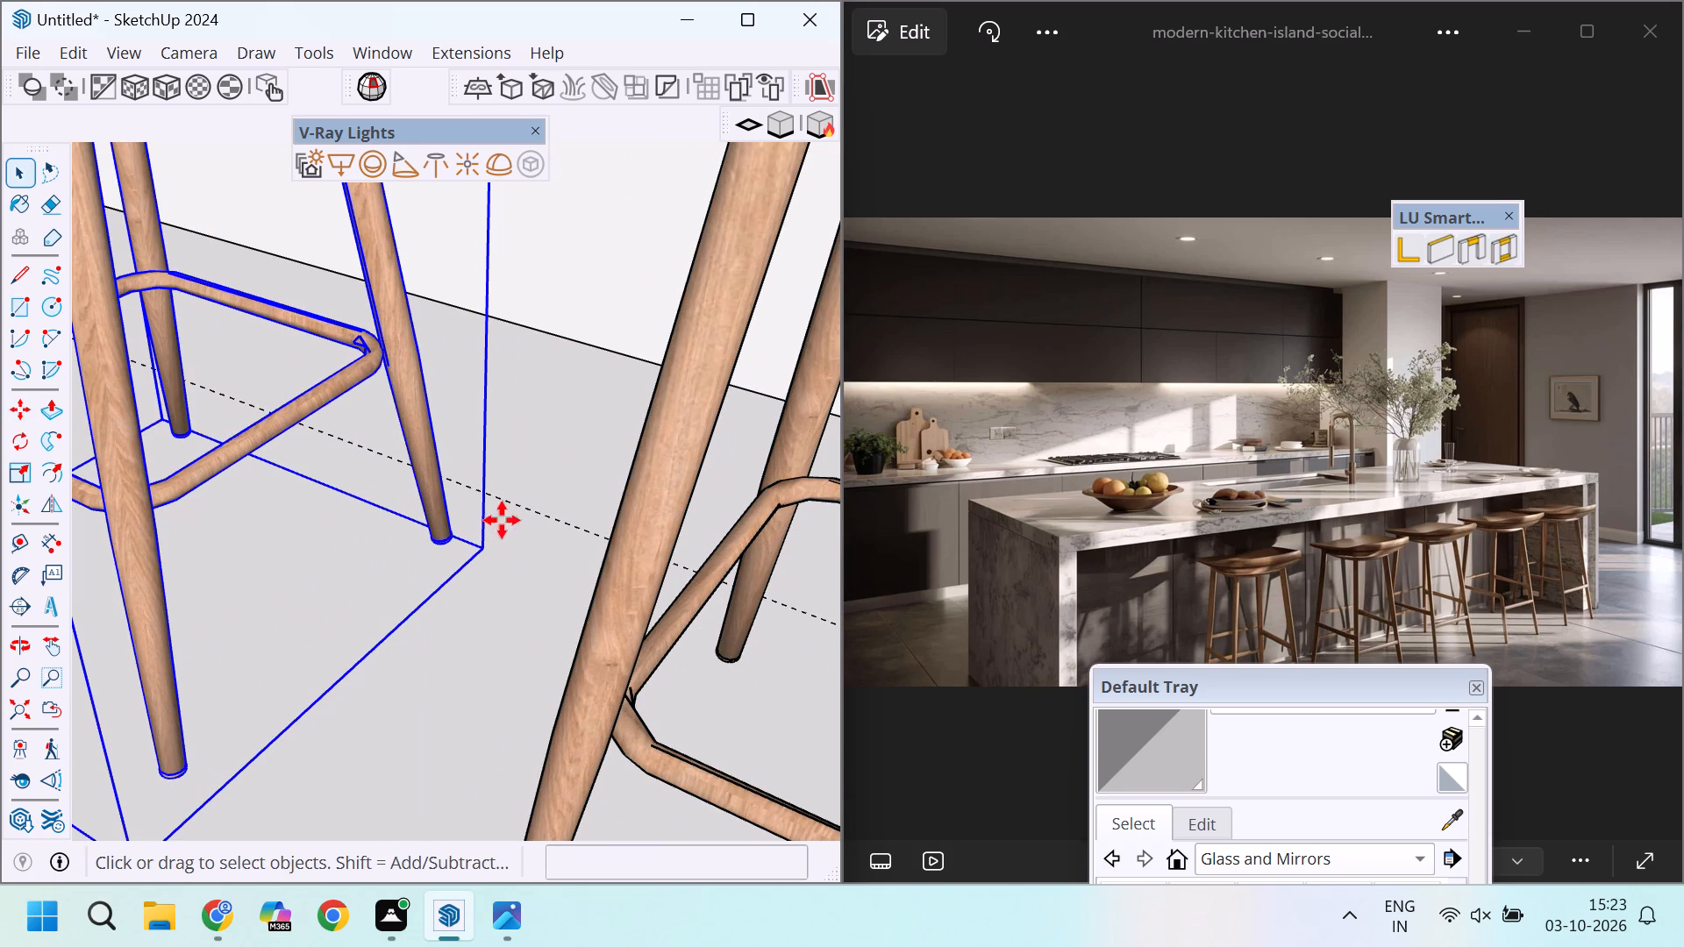
click(482, 547)
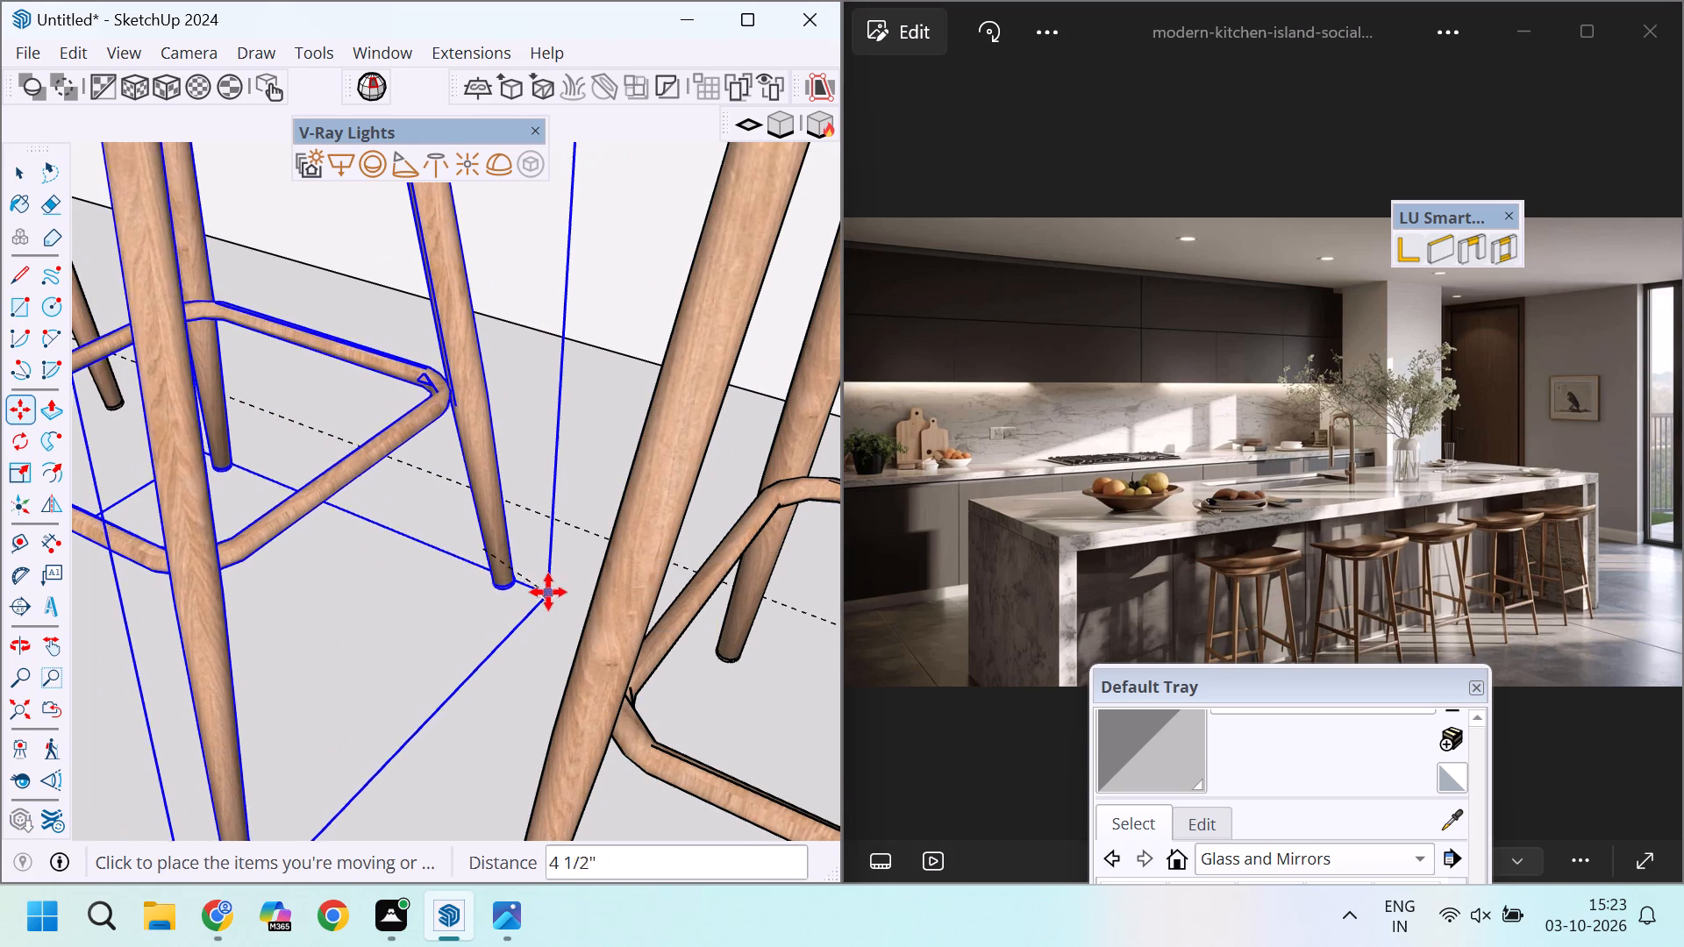
click(548, 580)
Check the spacing of the four stools along the island against the whole kitchen and clear the selection.
scroll(548, 580, up, 1)
scroll(548, 580, down, 20)
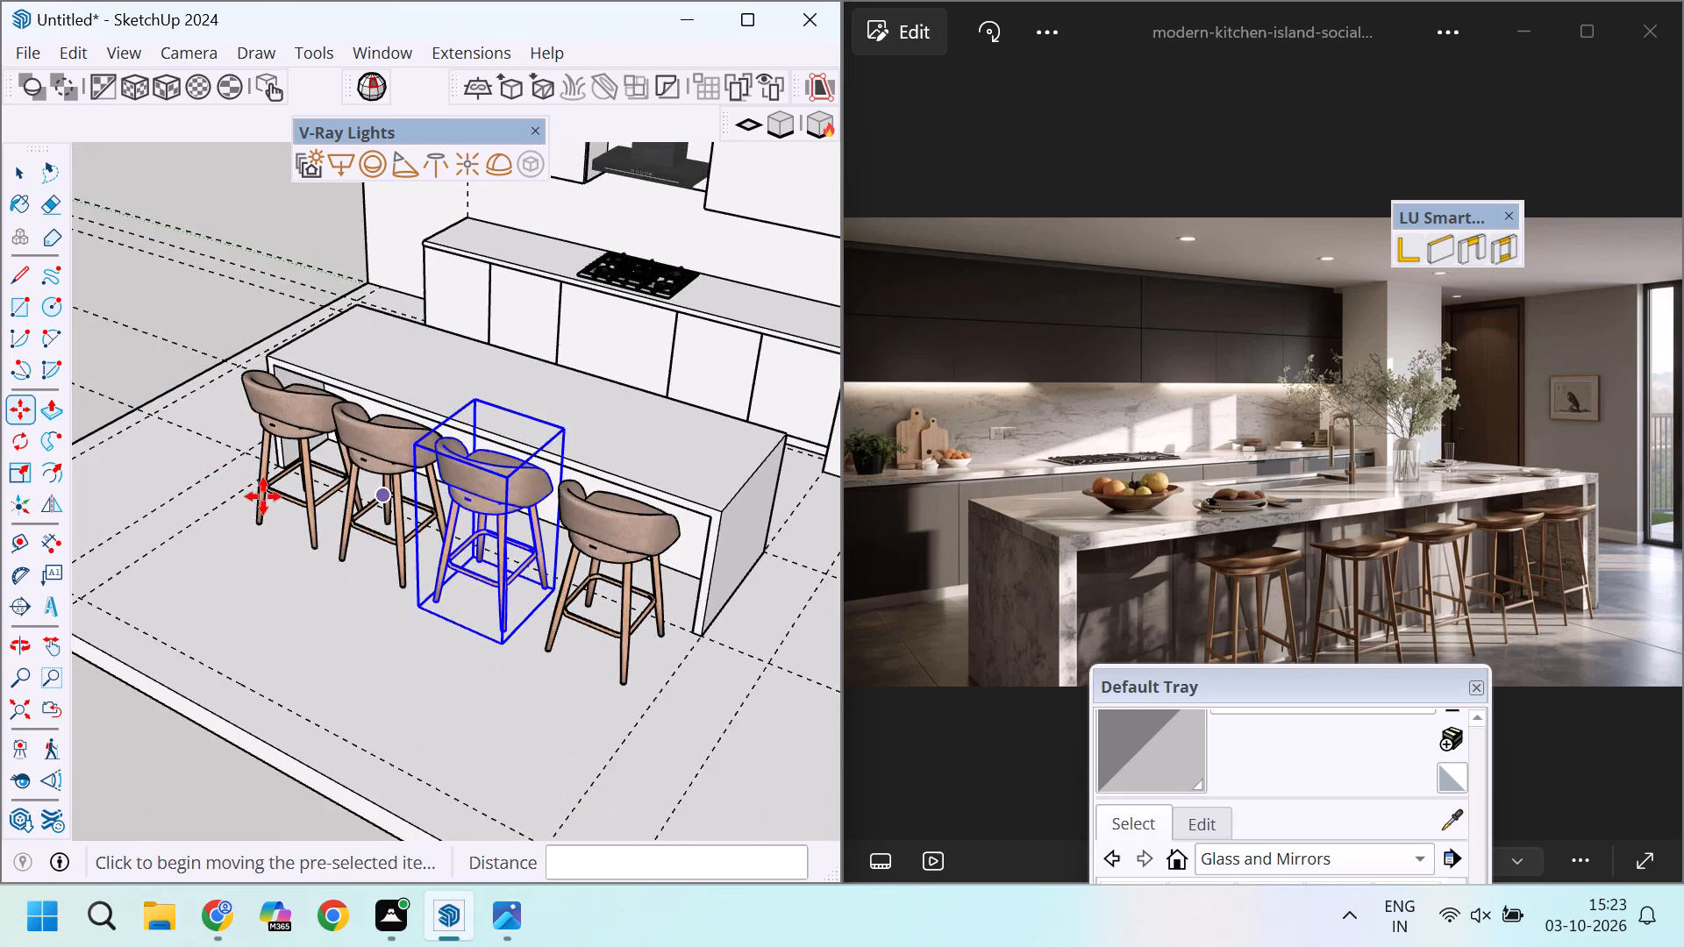
middle_drag(268, 505, 510, 587)
scroll(536, 530, up, 4)
key(space)
scroll(530, 545, down, 5)
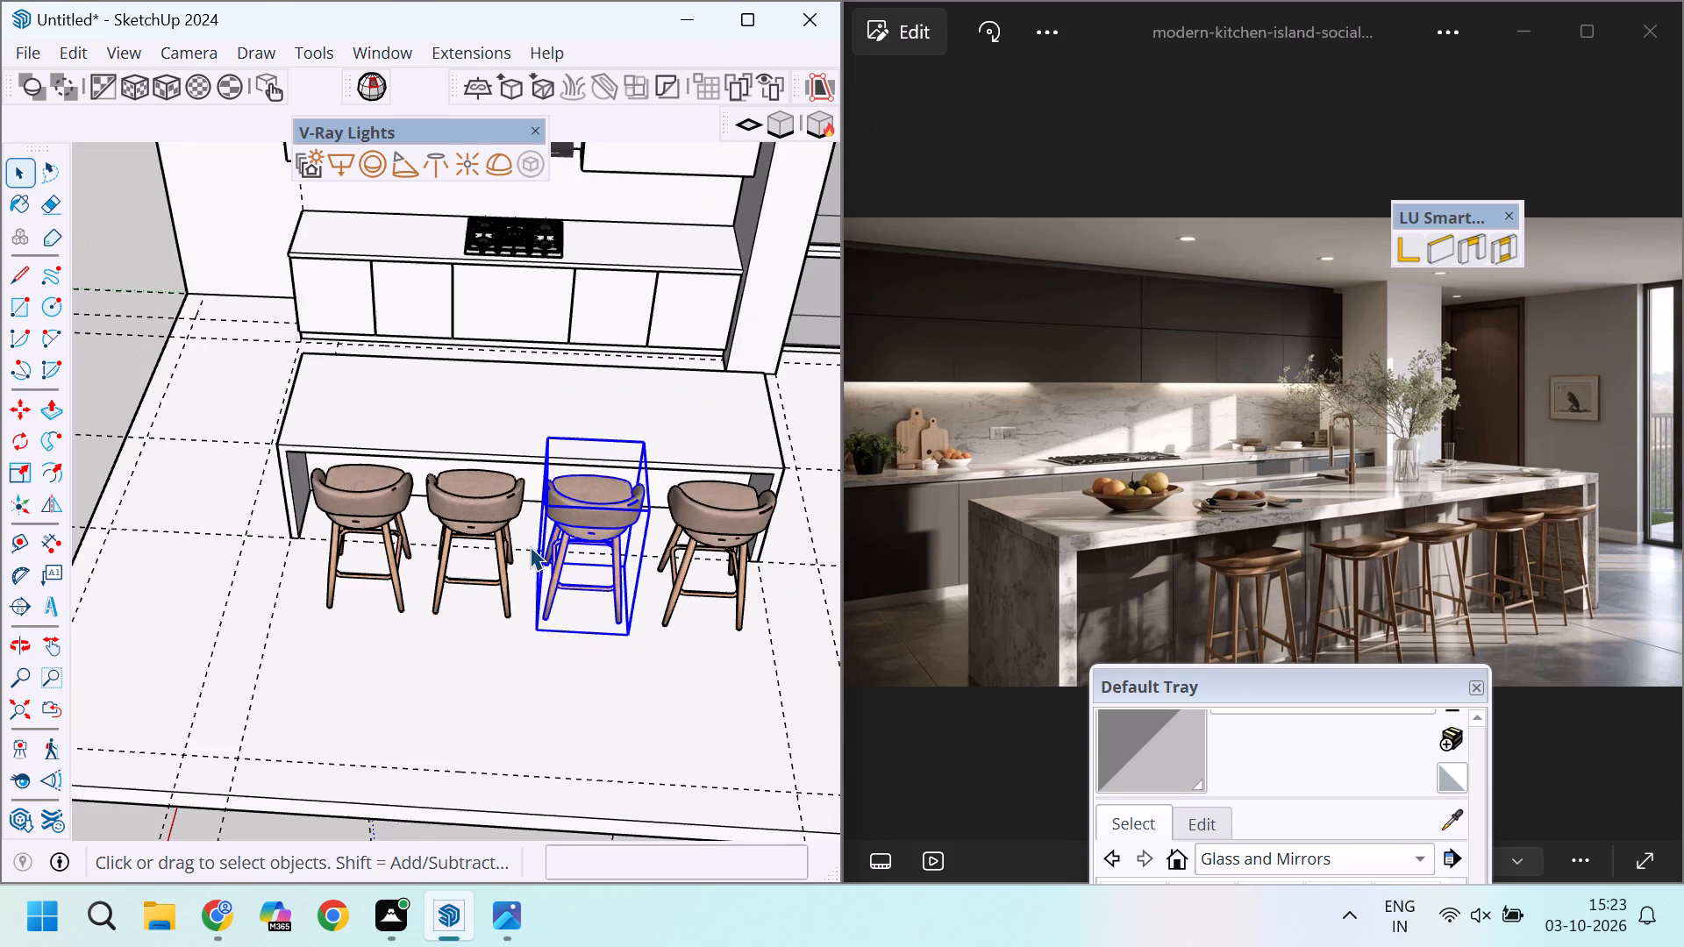
key(space)
scroll(667, 545, down, 9)
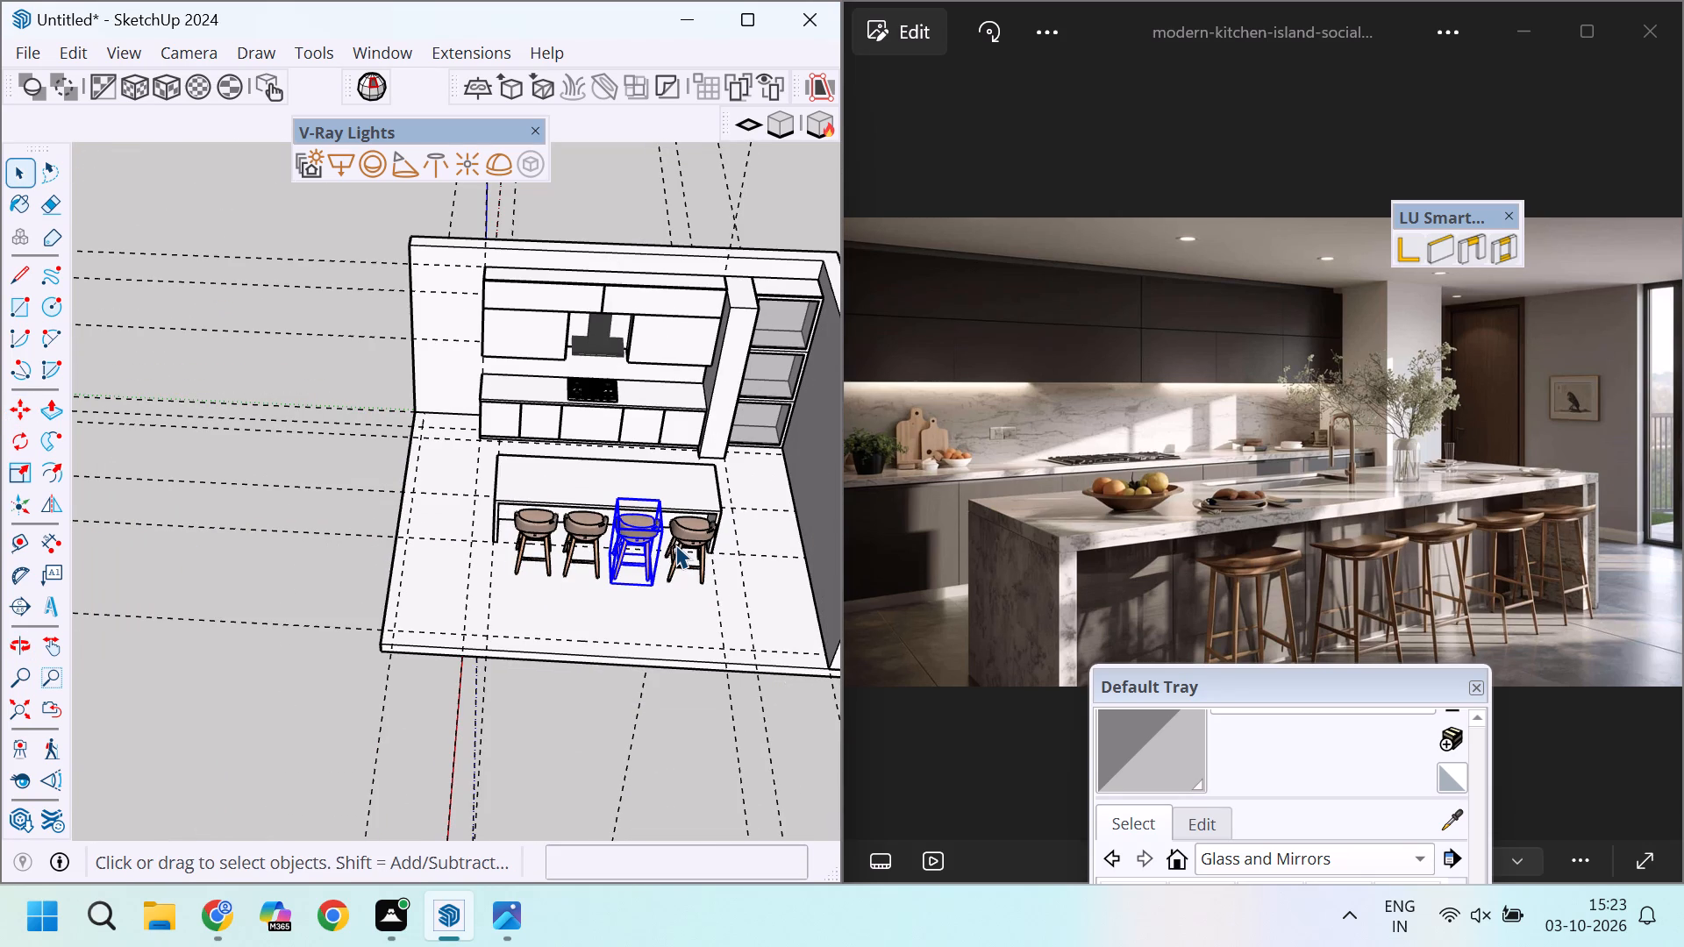
click(292, 462)
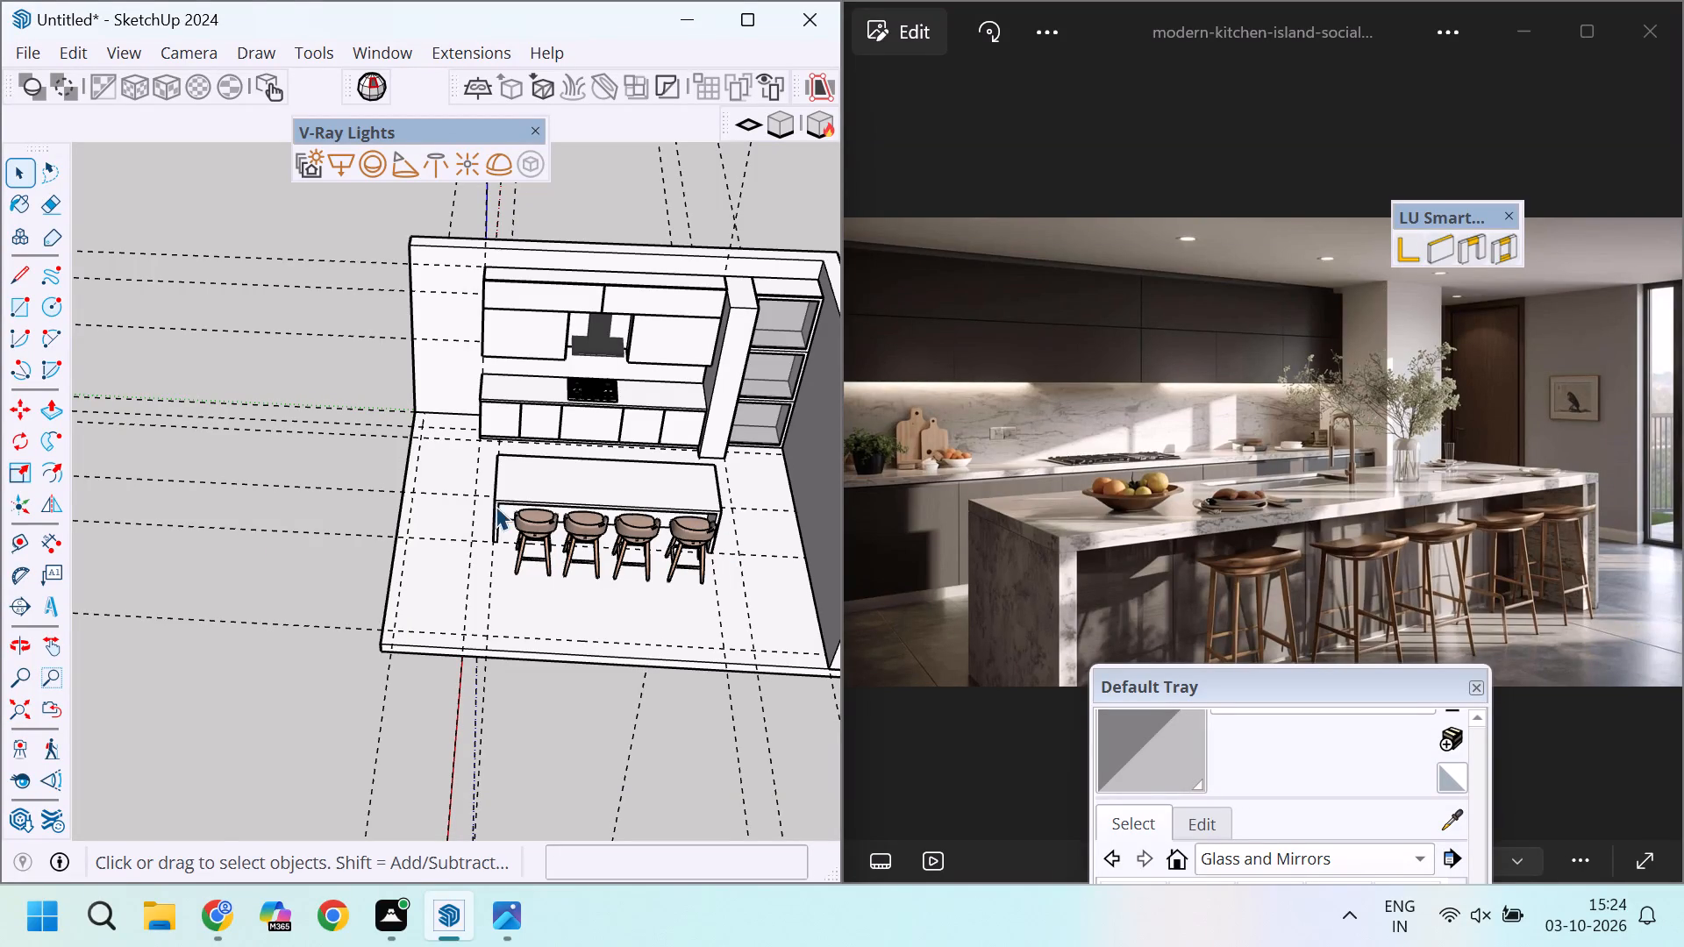
Examine the row of four bar stools along the island up close and against the whole kitchen.
middle_drag(499, 506, 819, 381)
scroll(659, 434, up, 14)
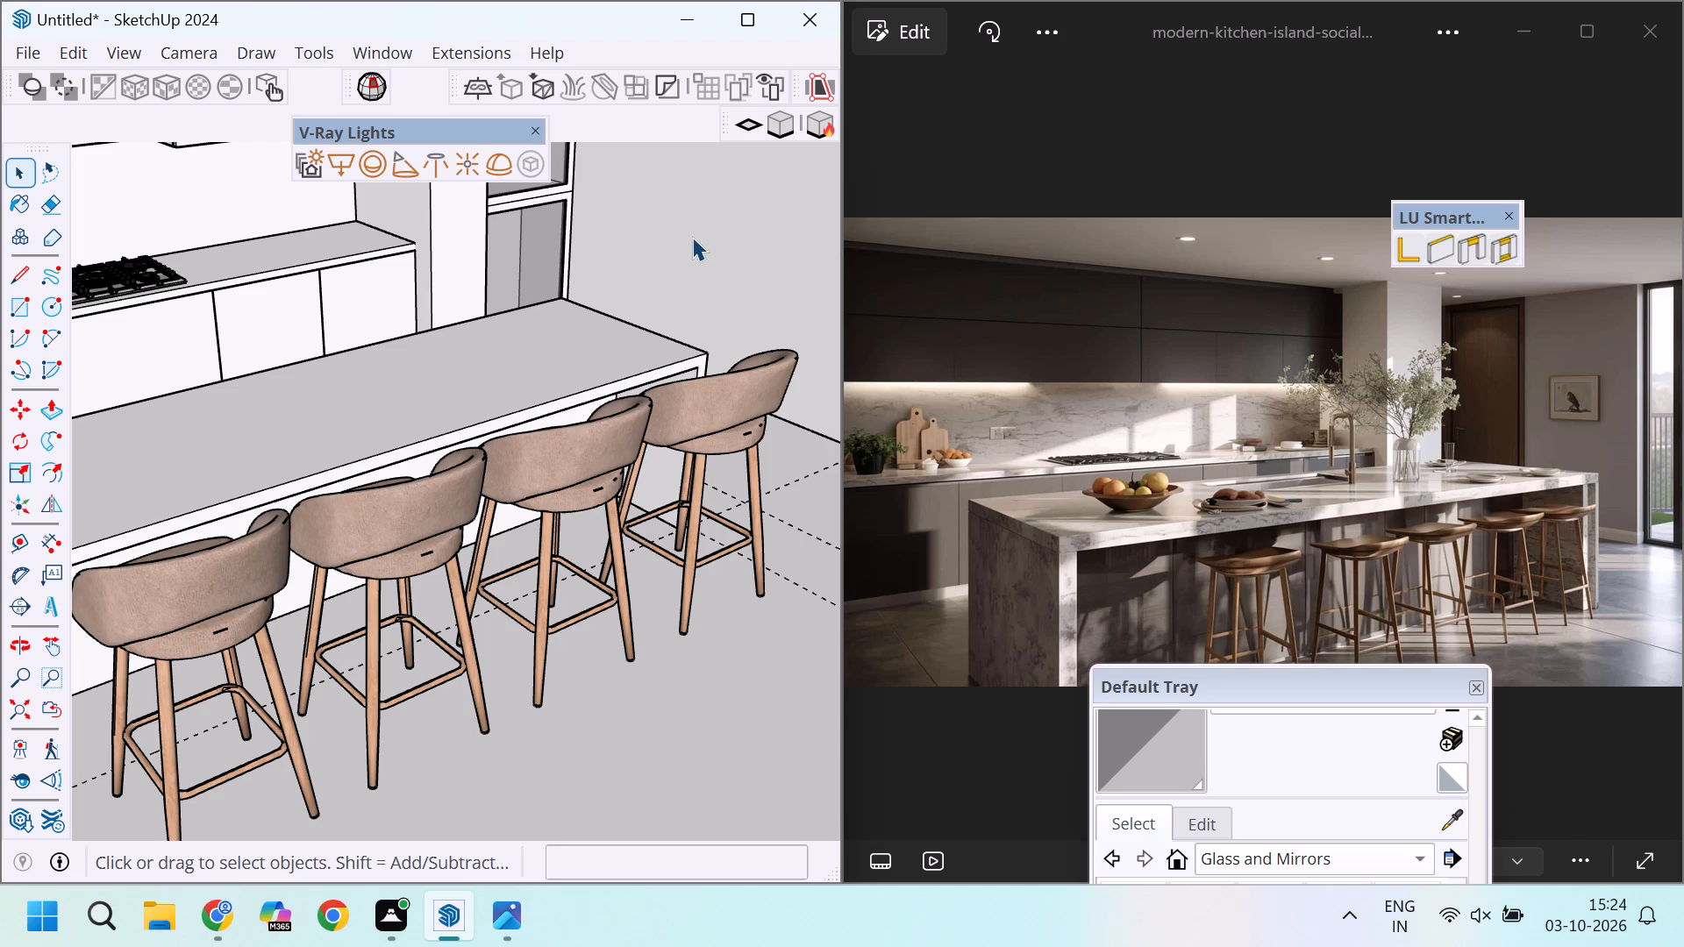
scroll(596, 307, down, 10)
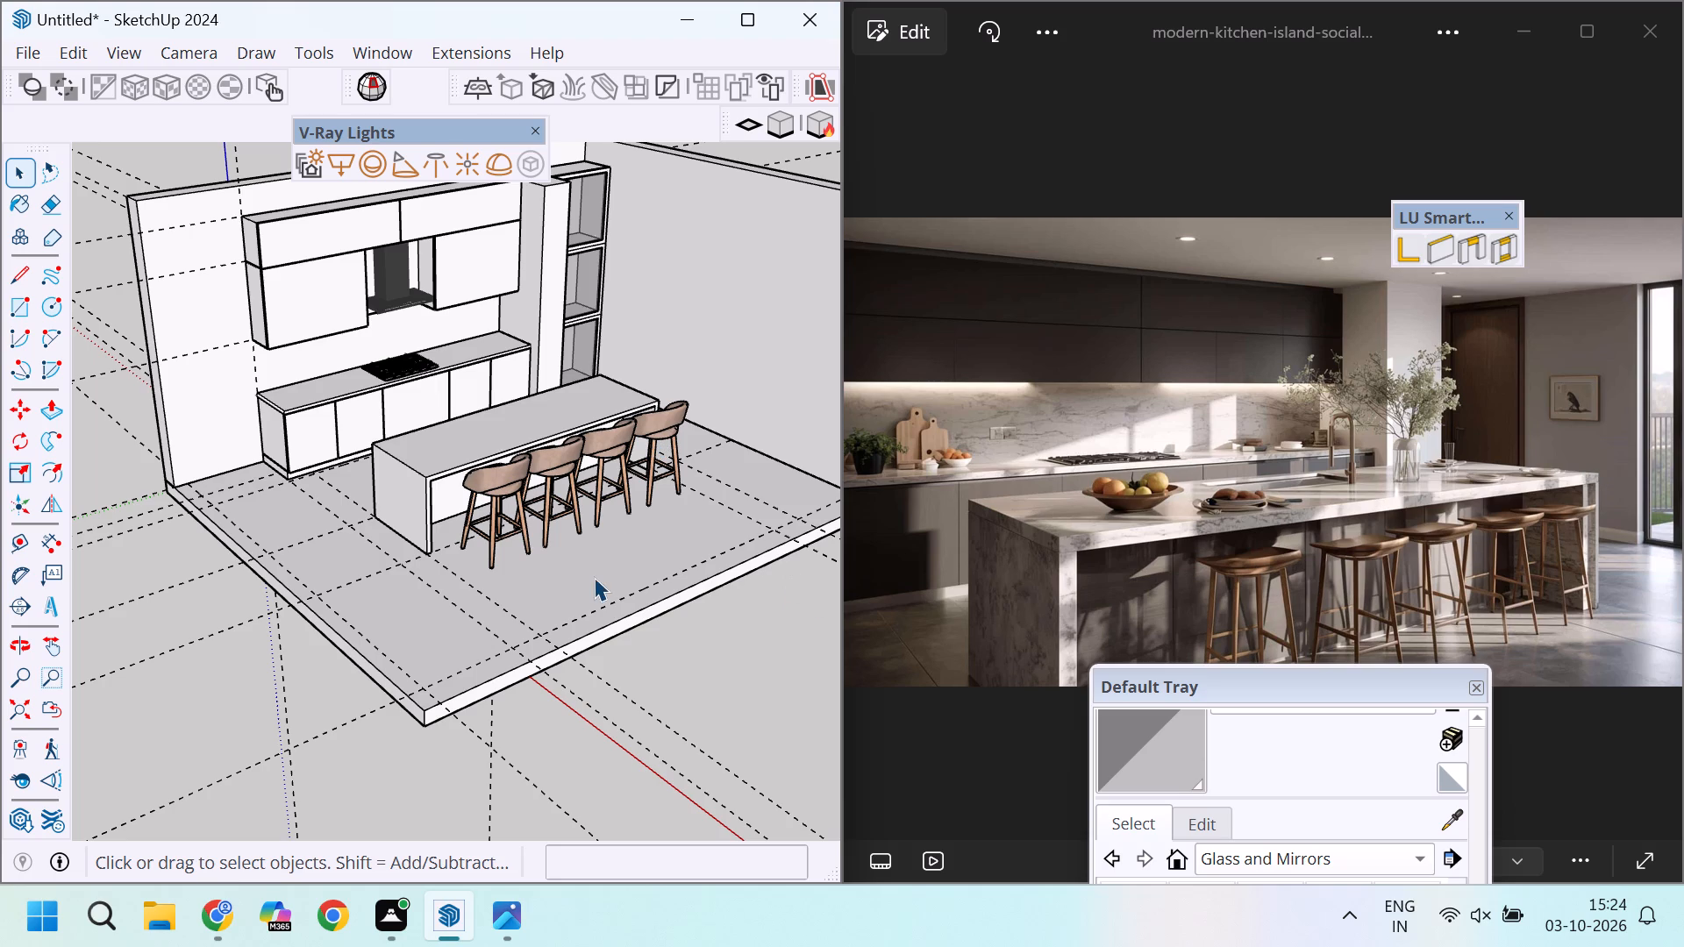
scroll(692, 519, up, 8)
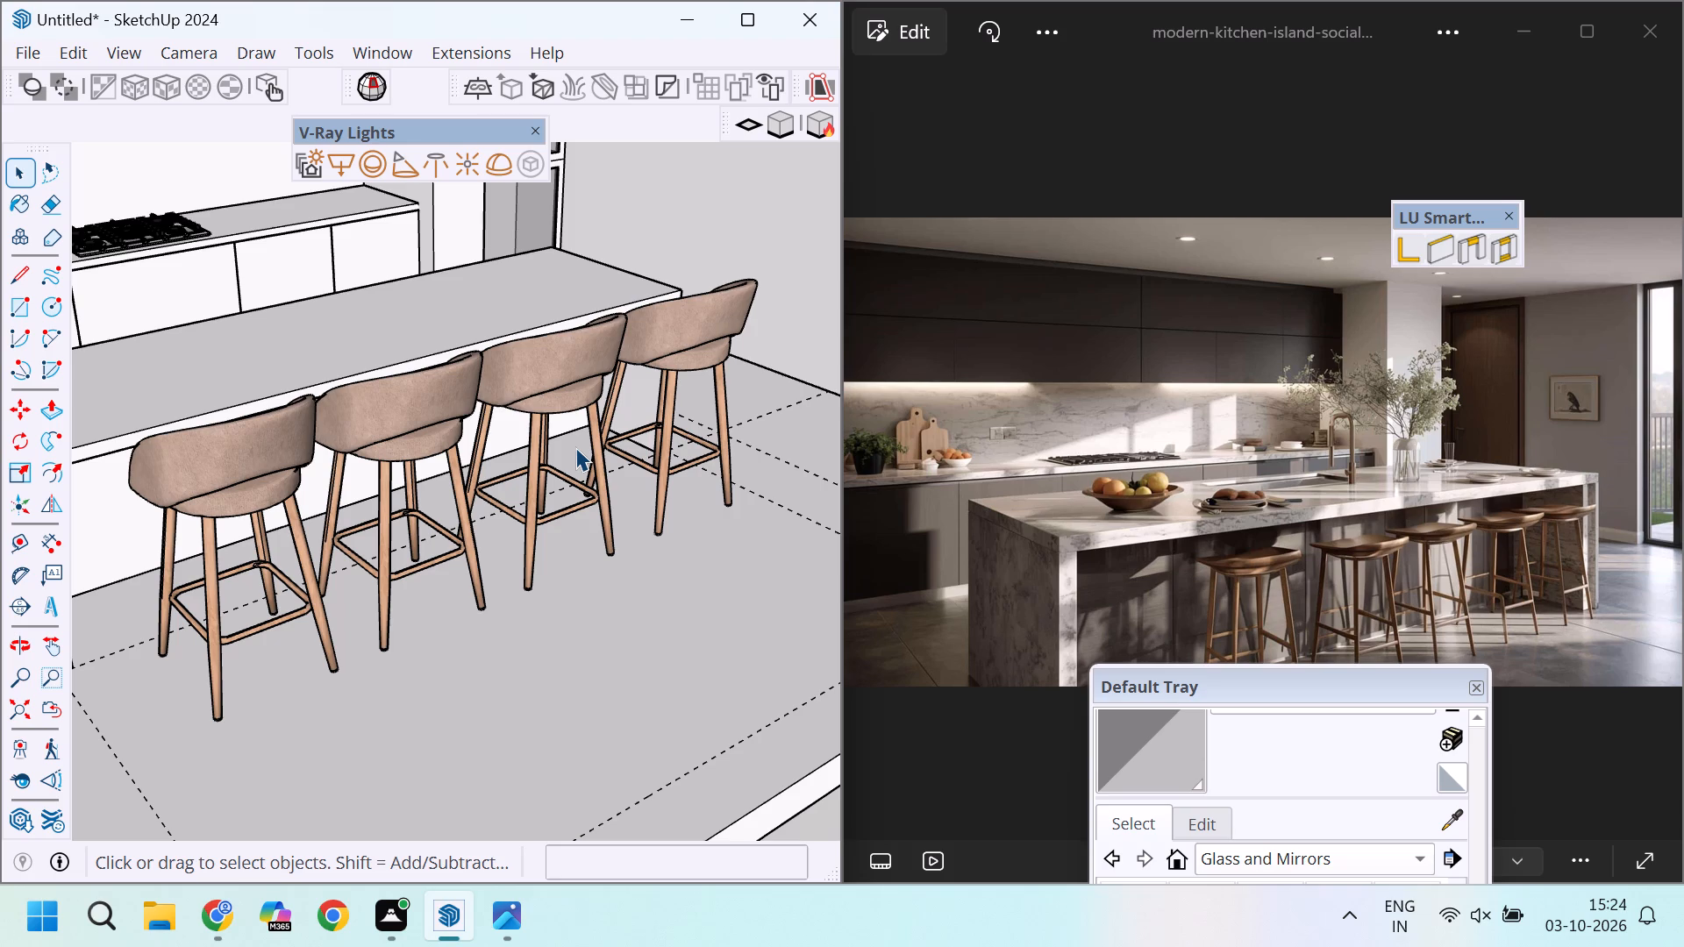
scroll(532, 430, down, 10)
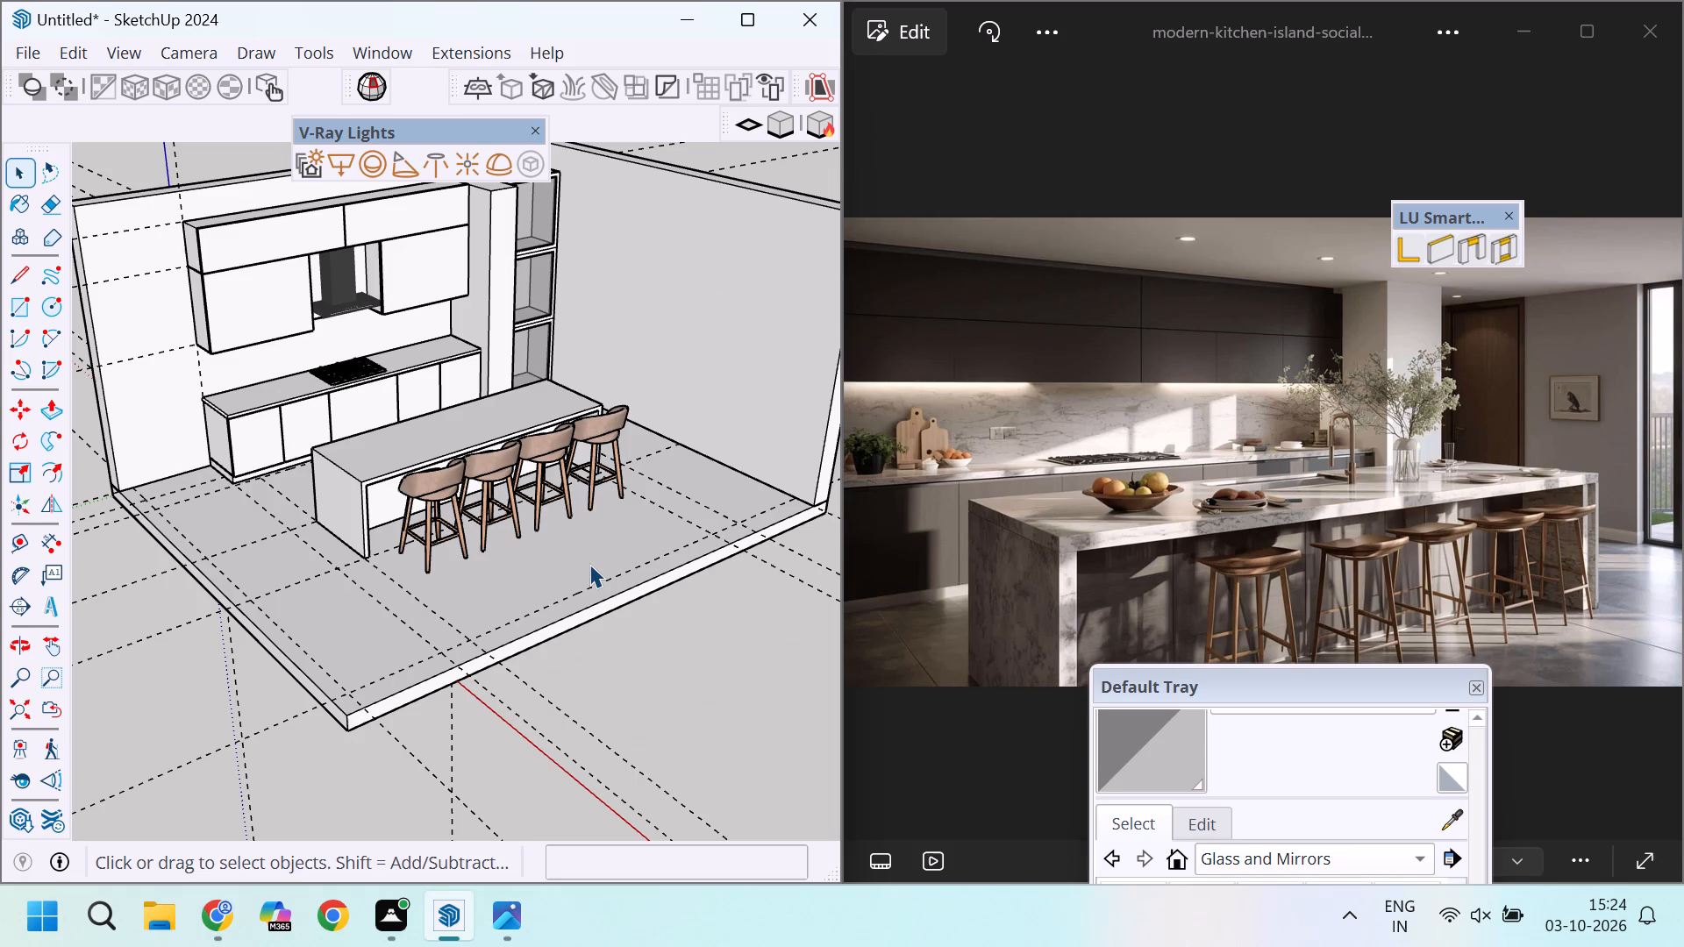
scroll(589, 564, down, 10)
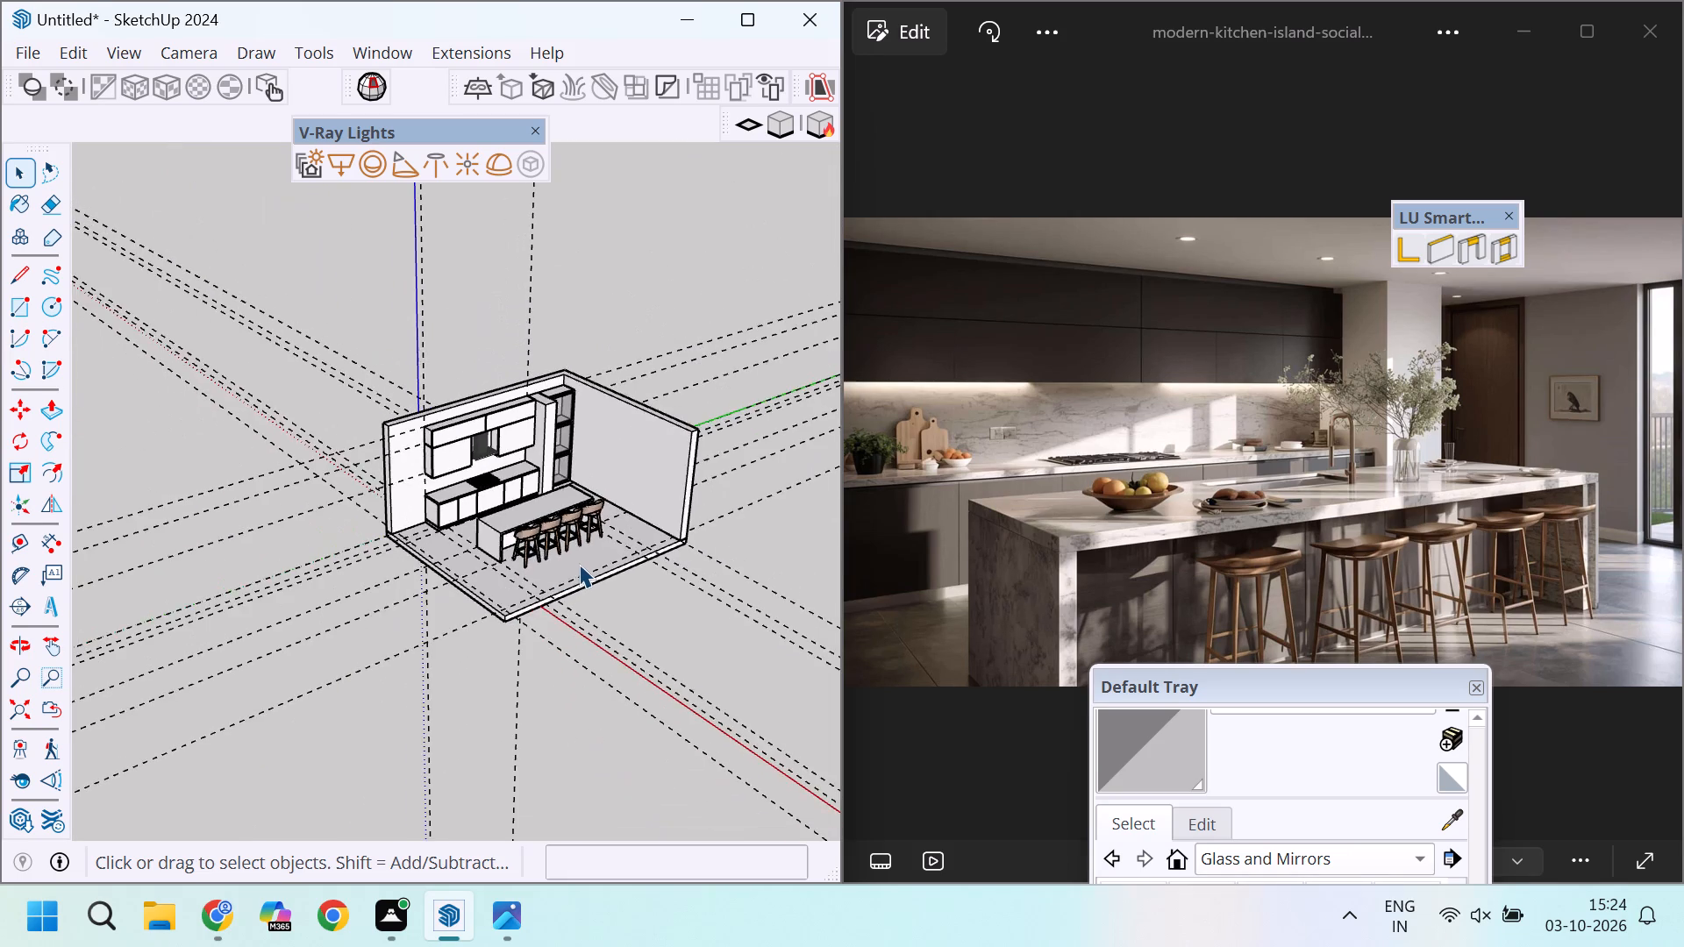
scroll(527, 548, up, 4)
scroll(497, 452, up, 4)
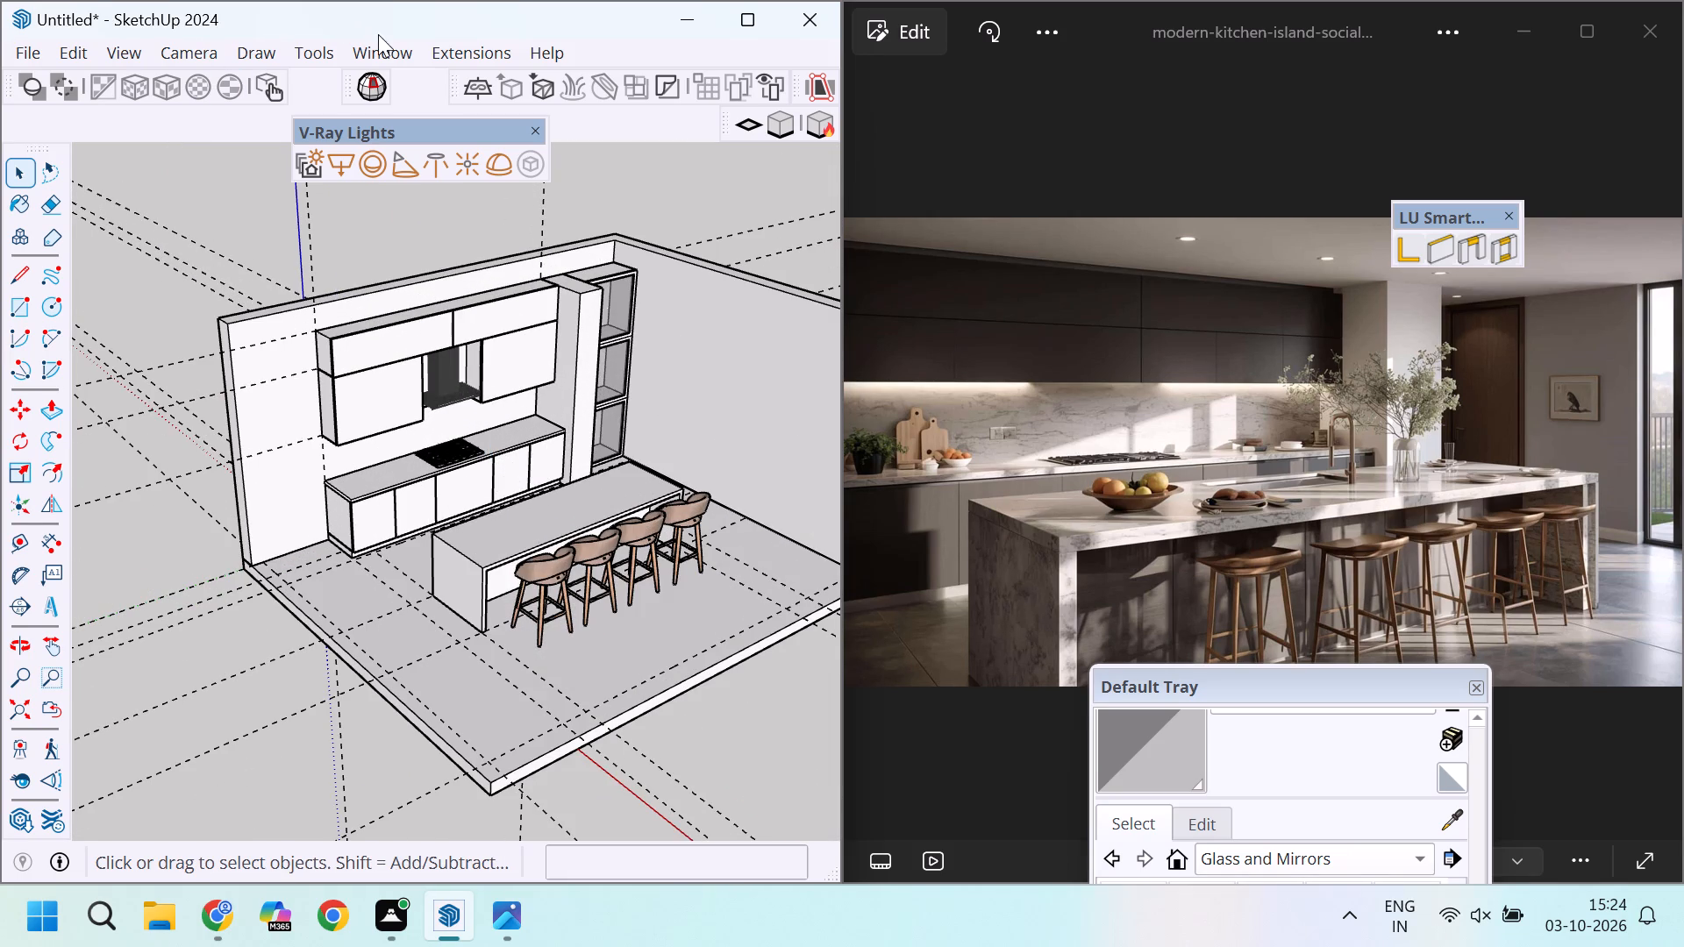
Search 3D Warehouse for "fruits" in place of the earlier chair search, keeping the reference photo in view.
click(387, 47)
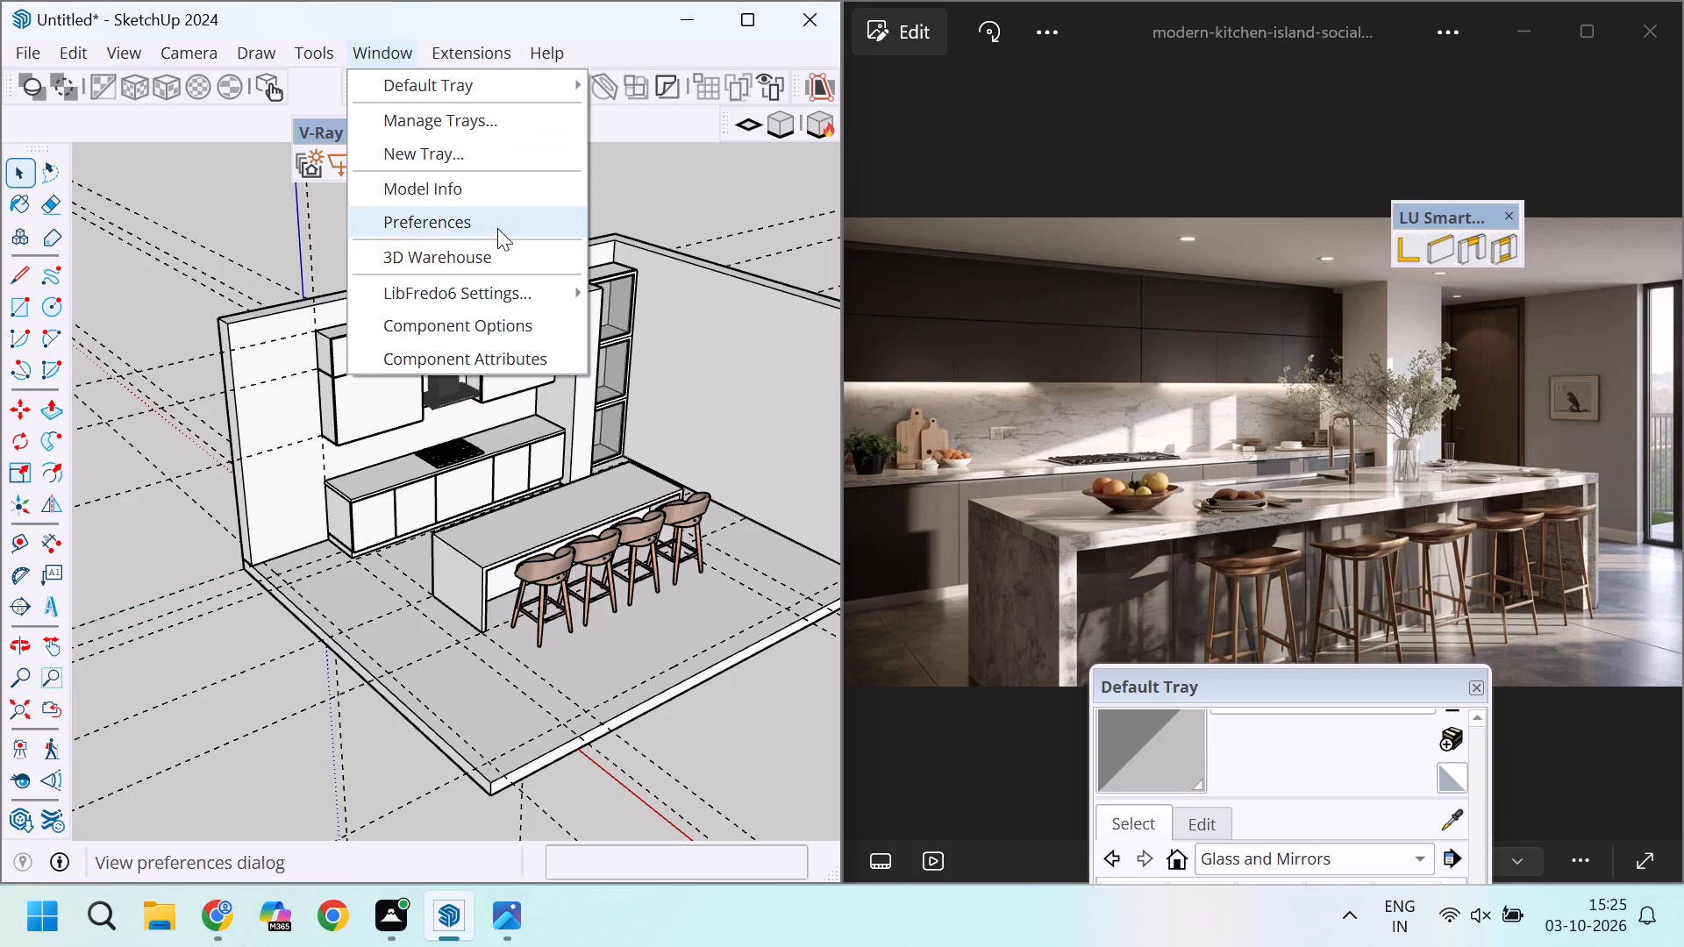
click(485, 254)
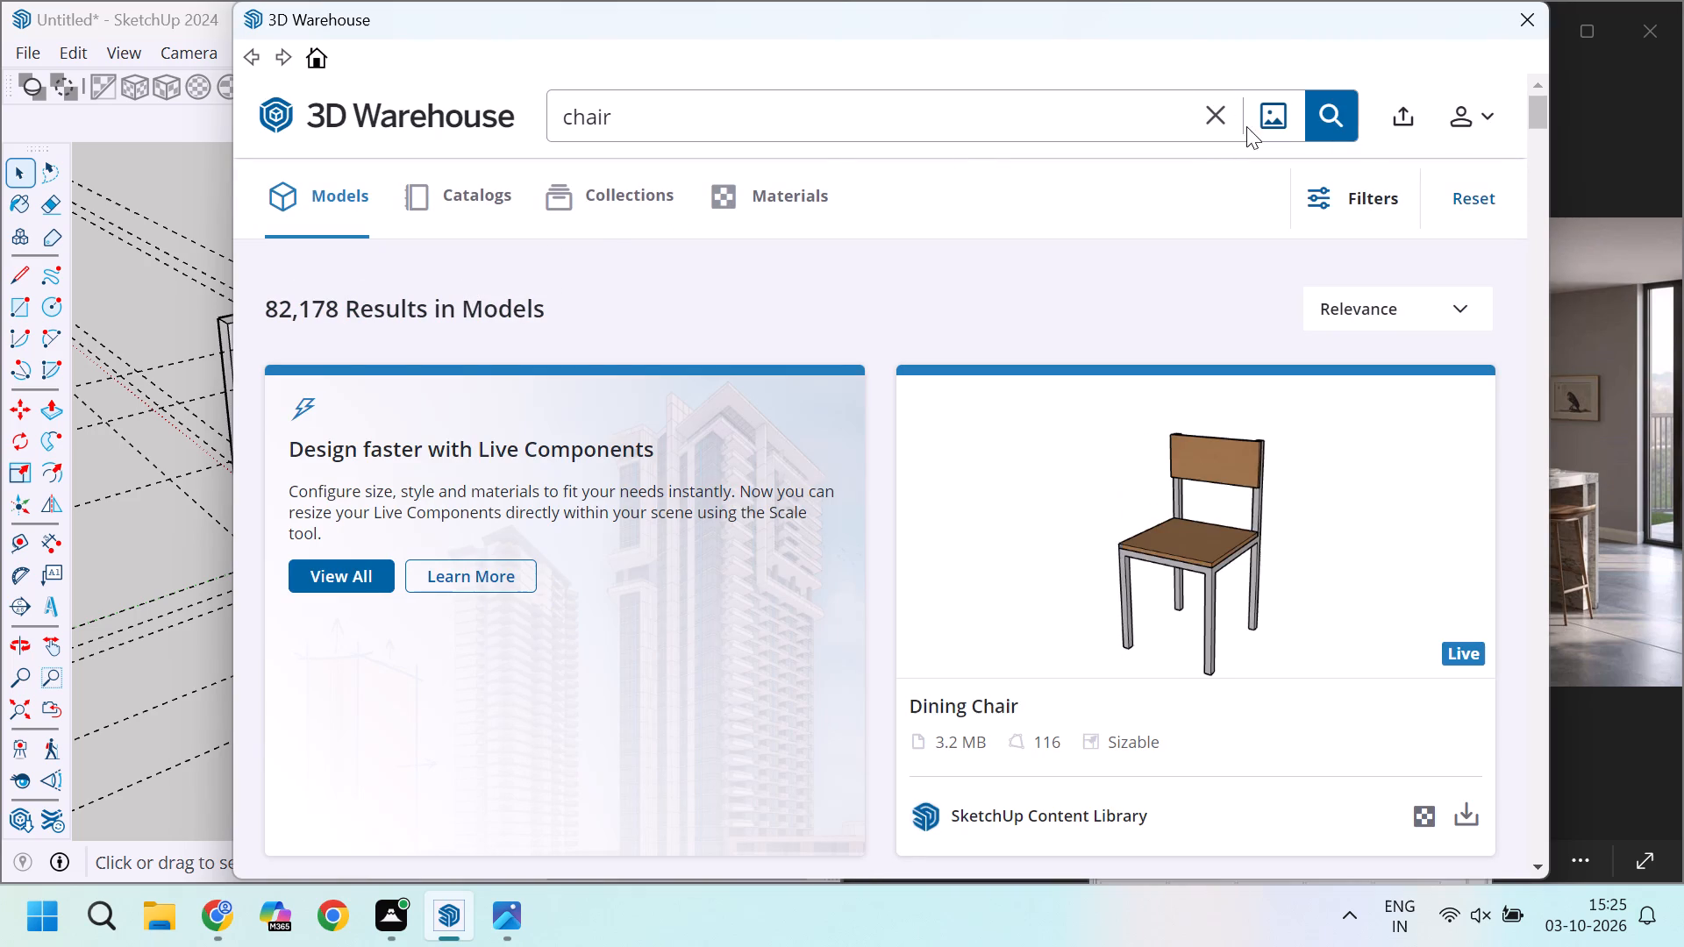
click(1209, 120)
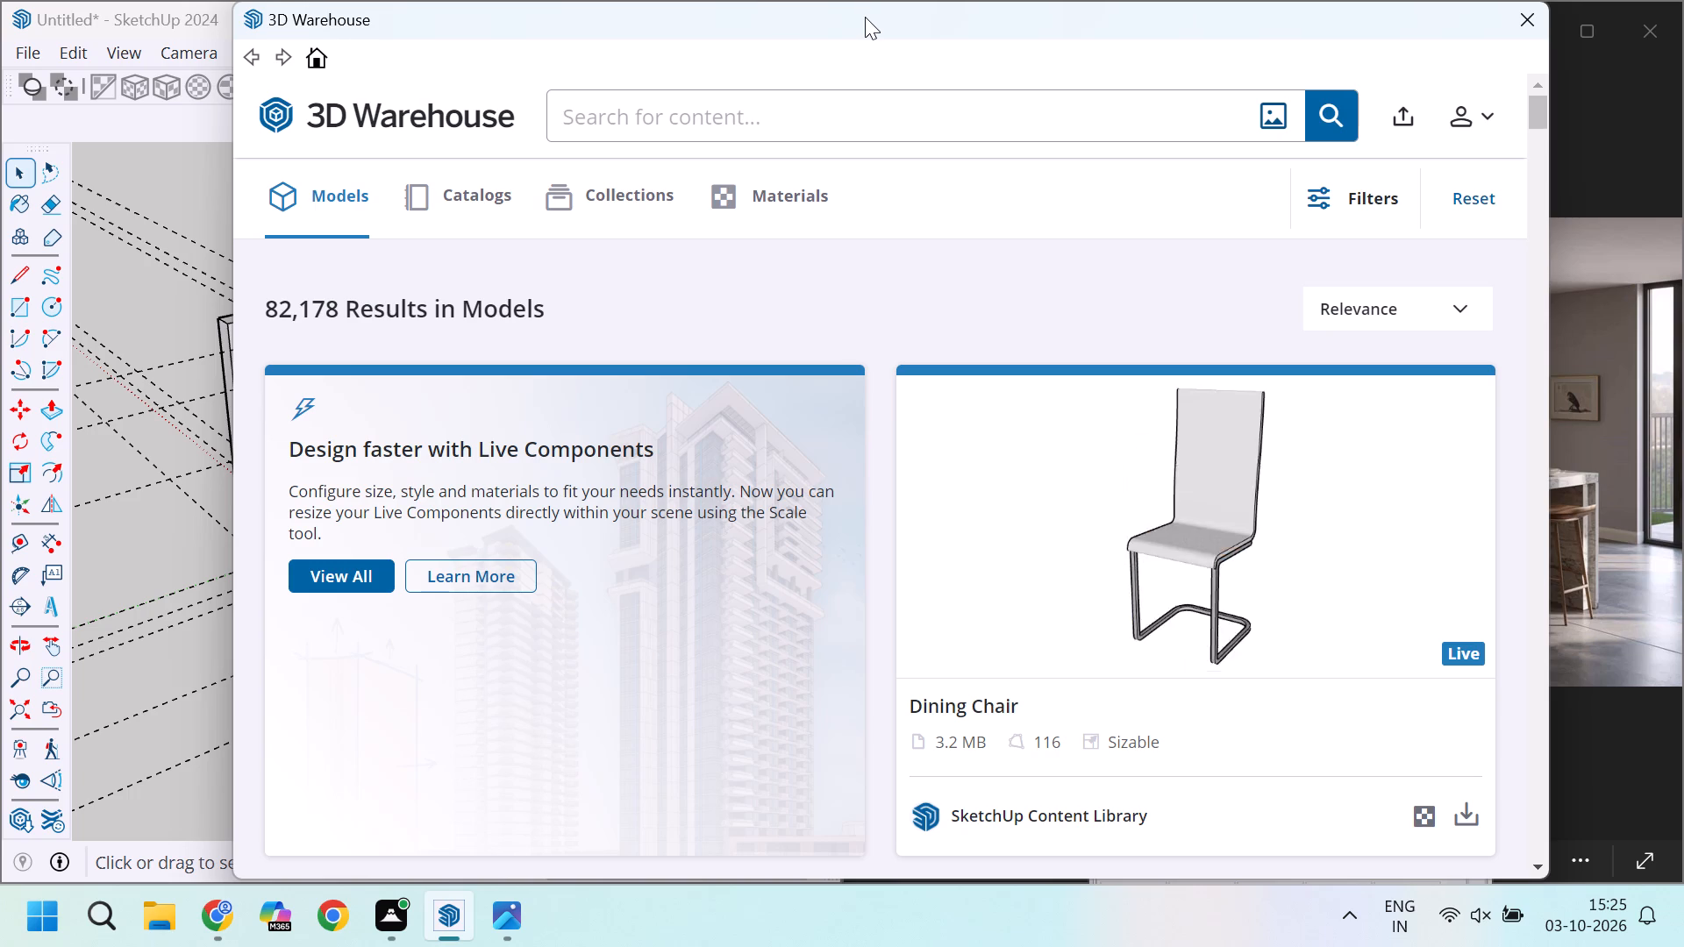
drag(865, 17, 778, 415)
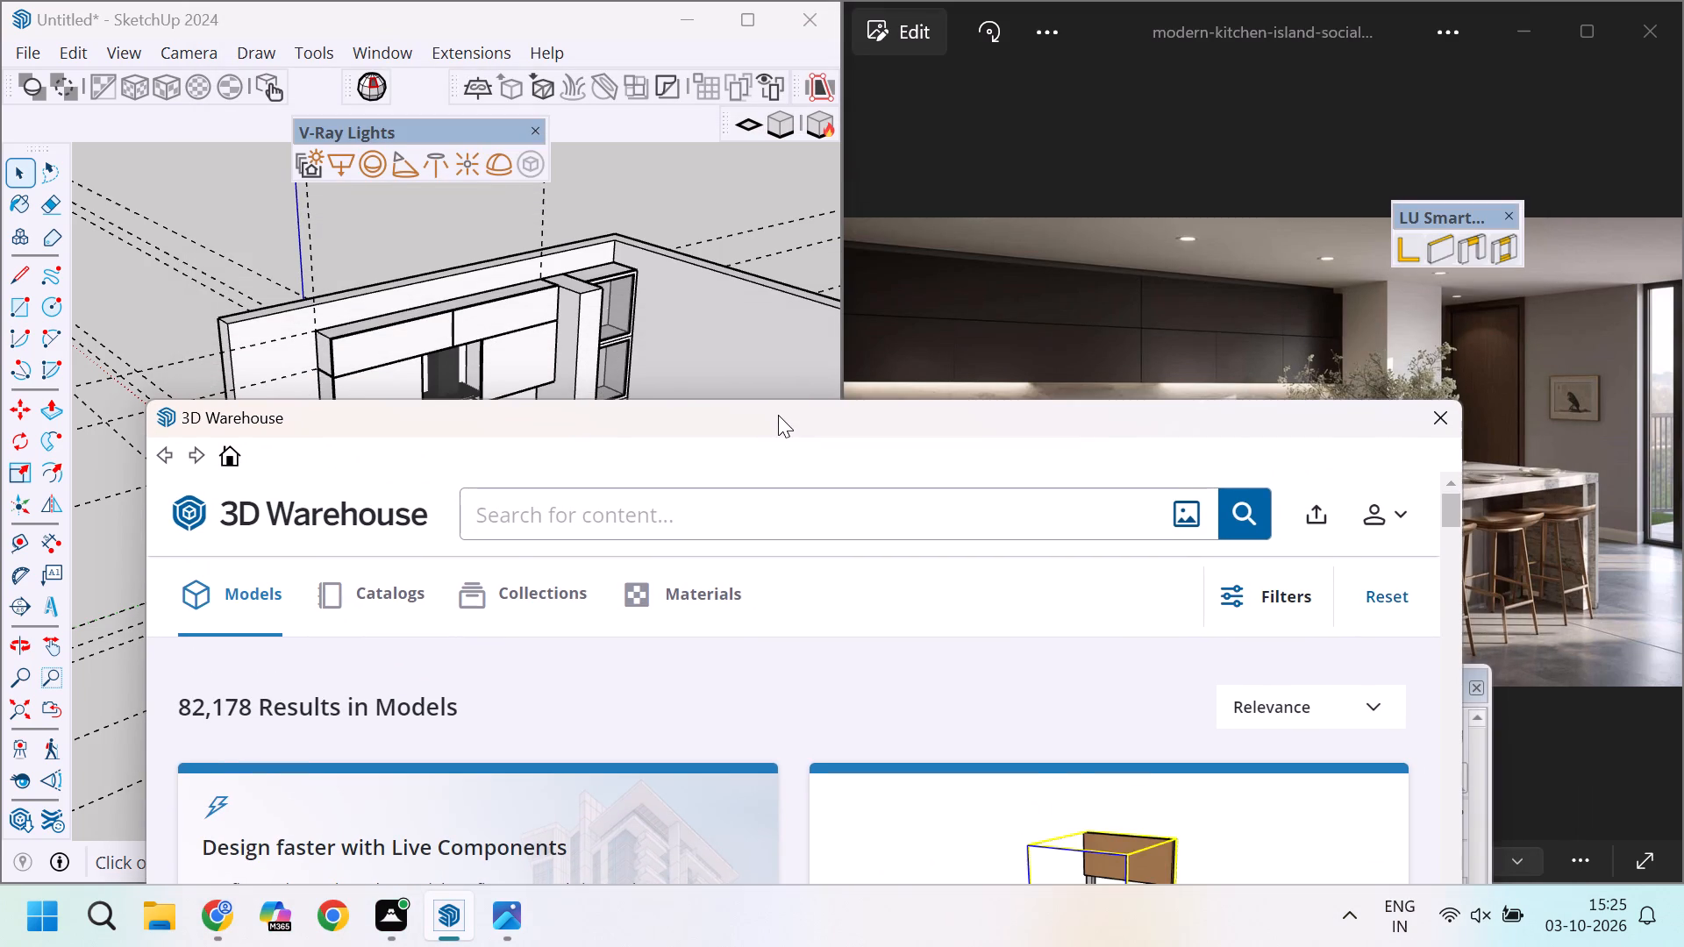
click(653, 512)
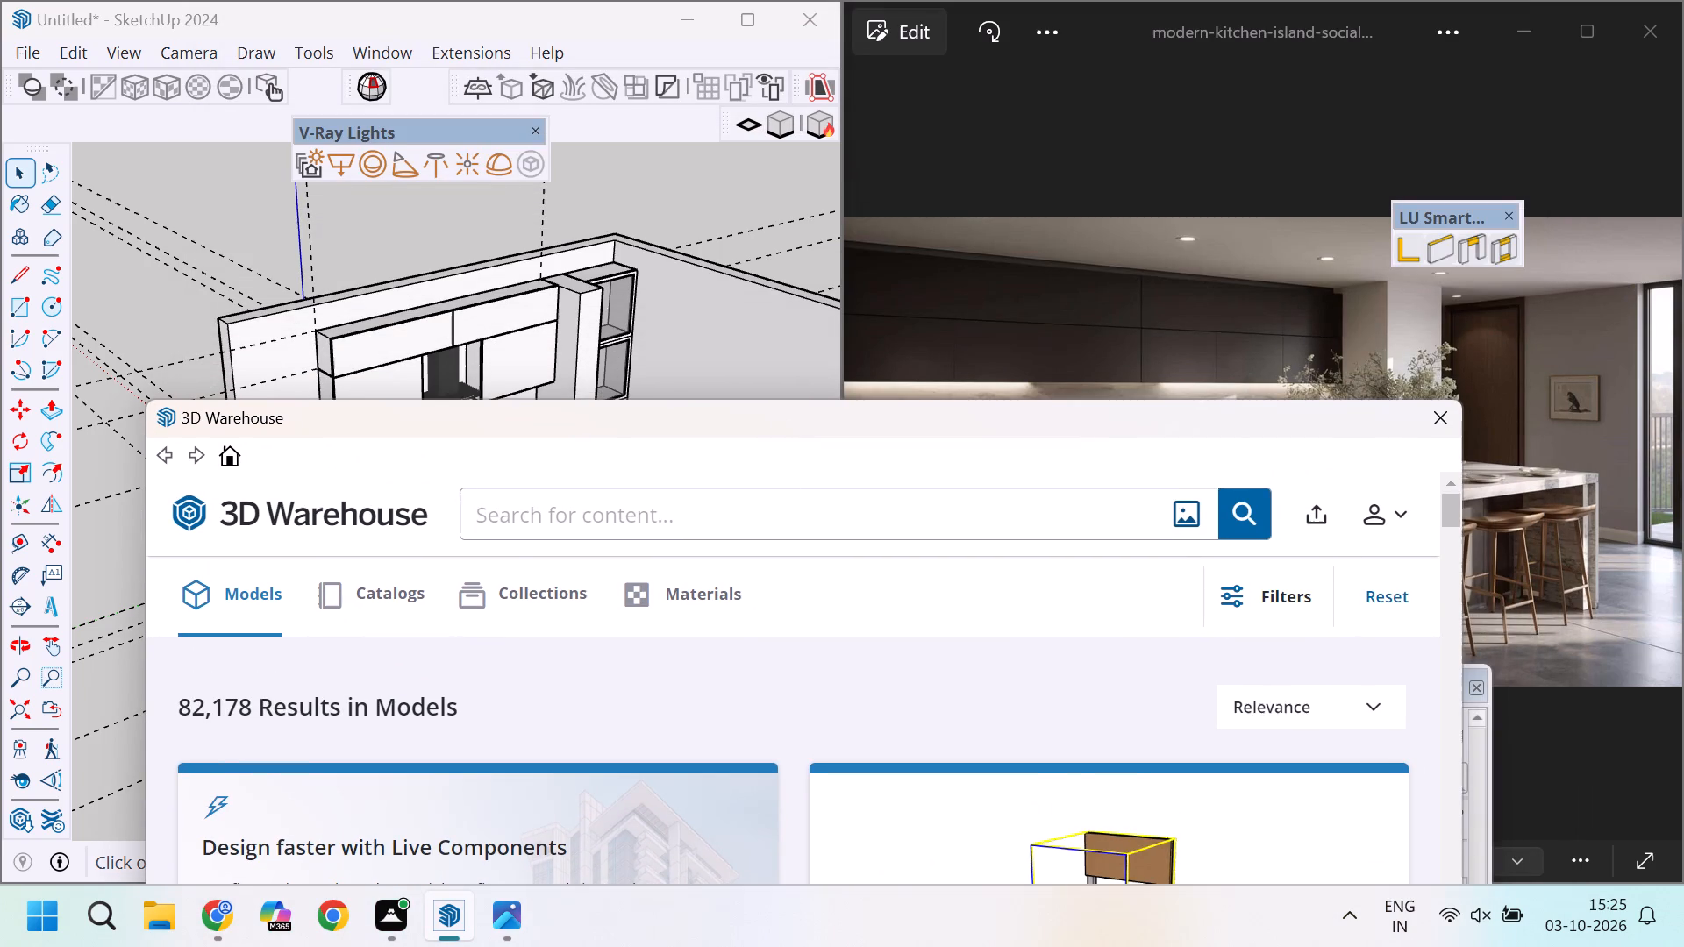
text(fruitw)
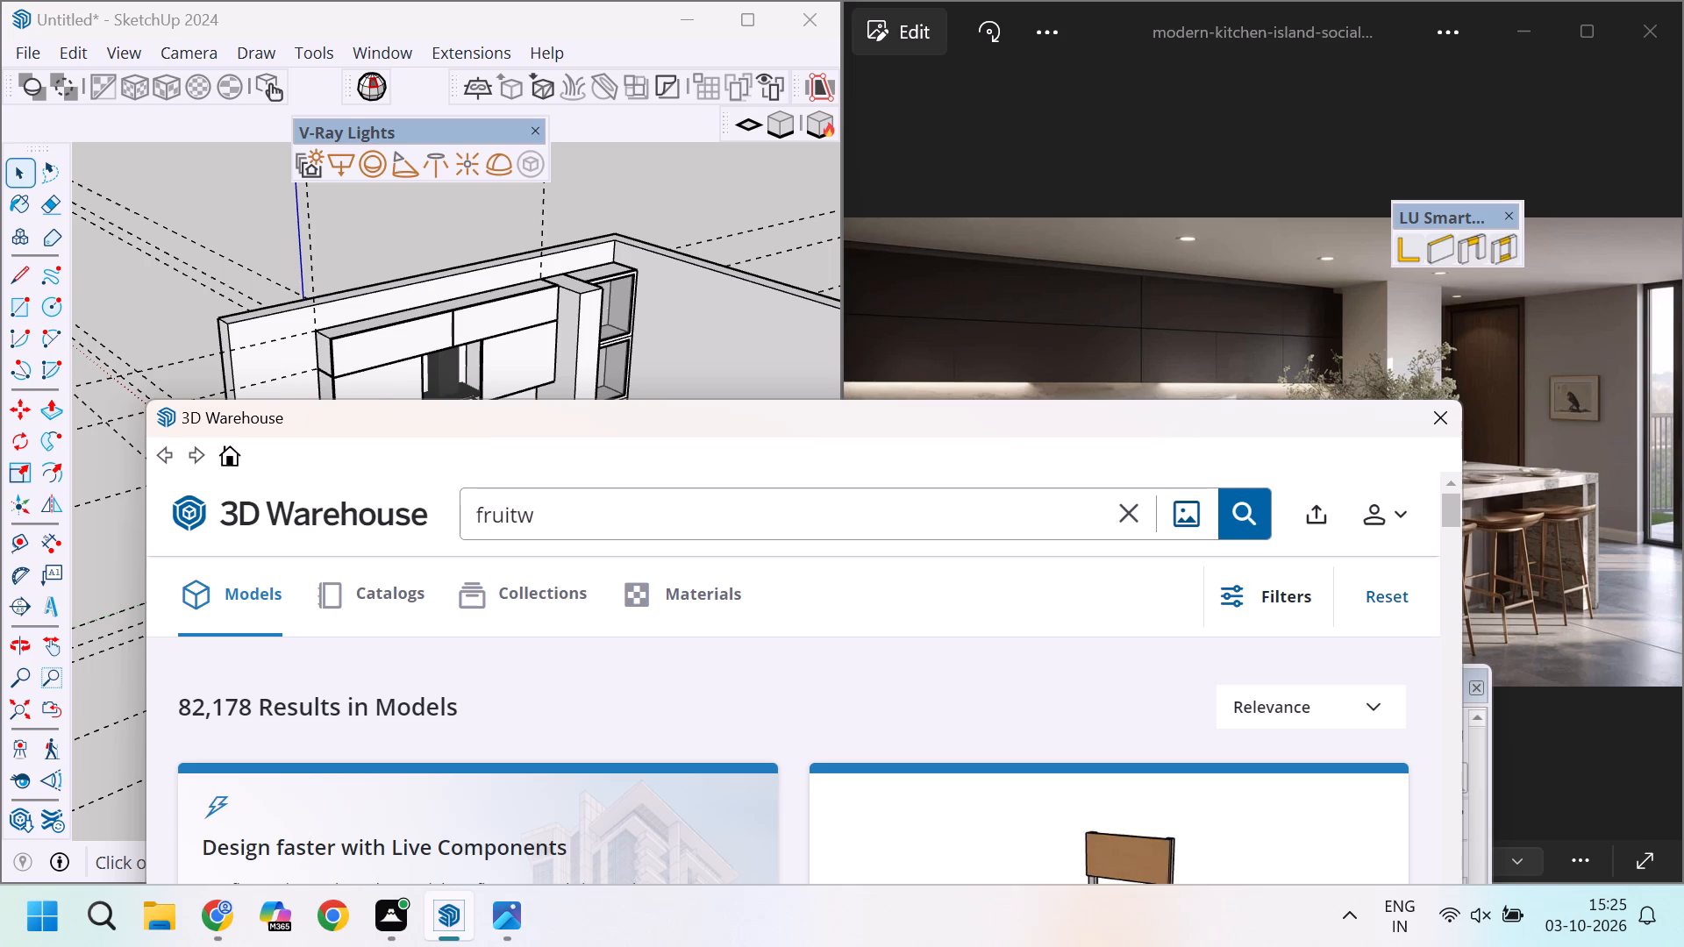
key(BackSpace)
key(s)
key(Return)
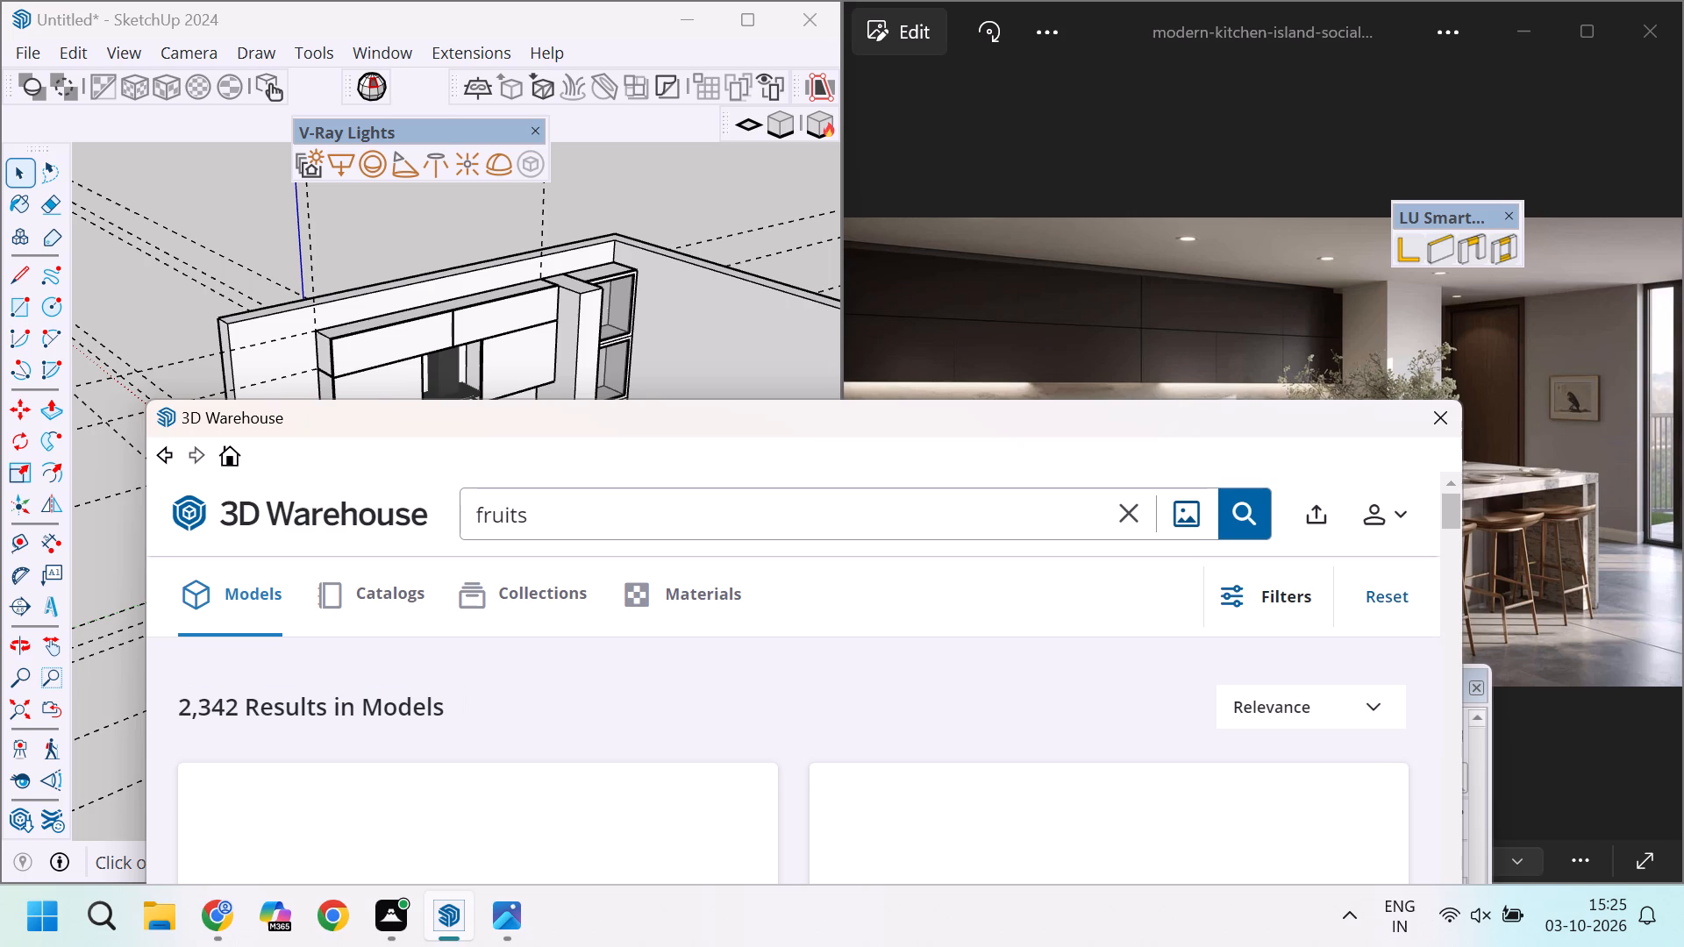
Look through the fruit model results for a fruit bowl similar to the one on the reference photo's island.
scroll(583, 609, down, 2)
scroll(616, 689, up, 2)
scroll(654, 686, down, 2)
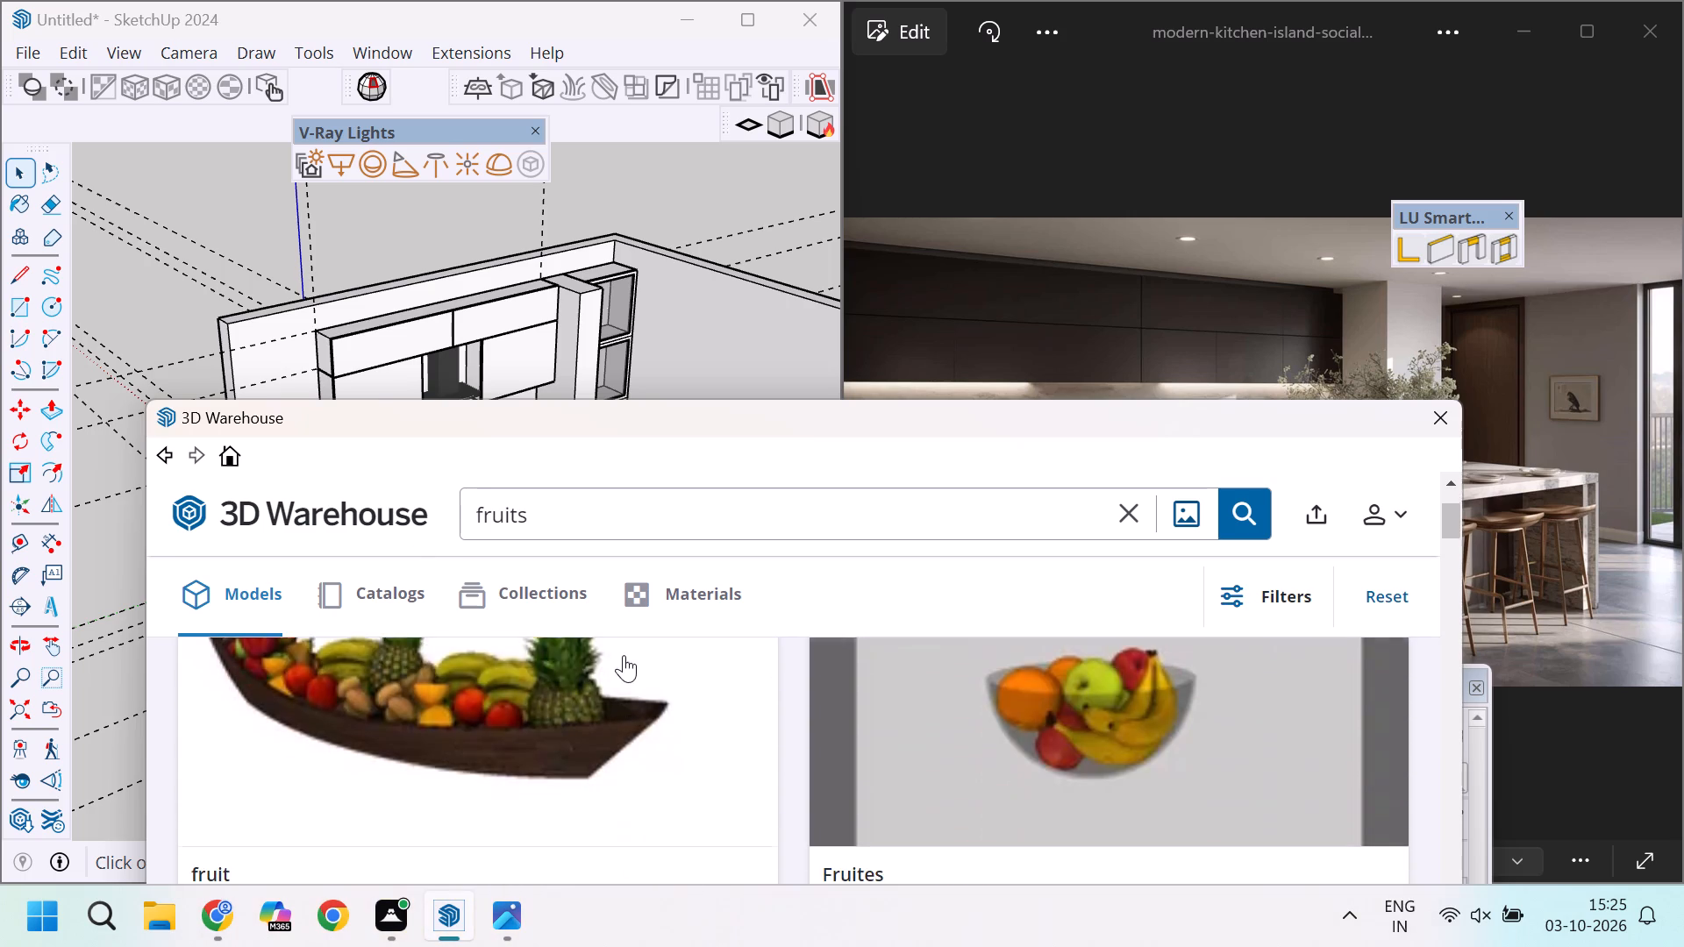
scroll(633, 651, up, 1)
scroll(636, 649, down, 2)
scroll(645, 644, up, 3)
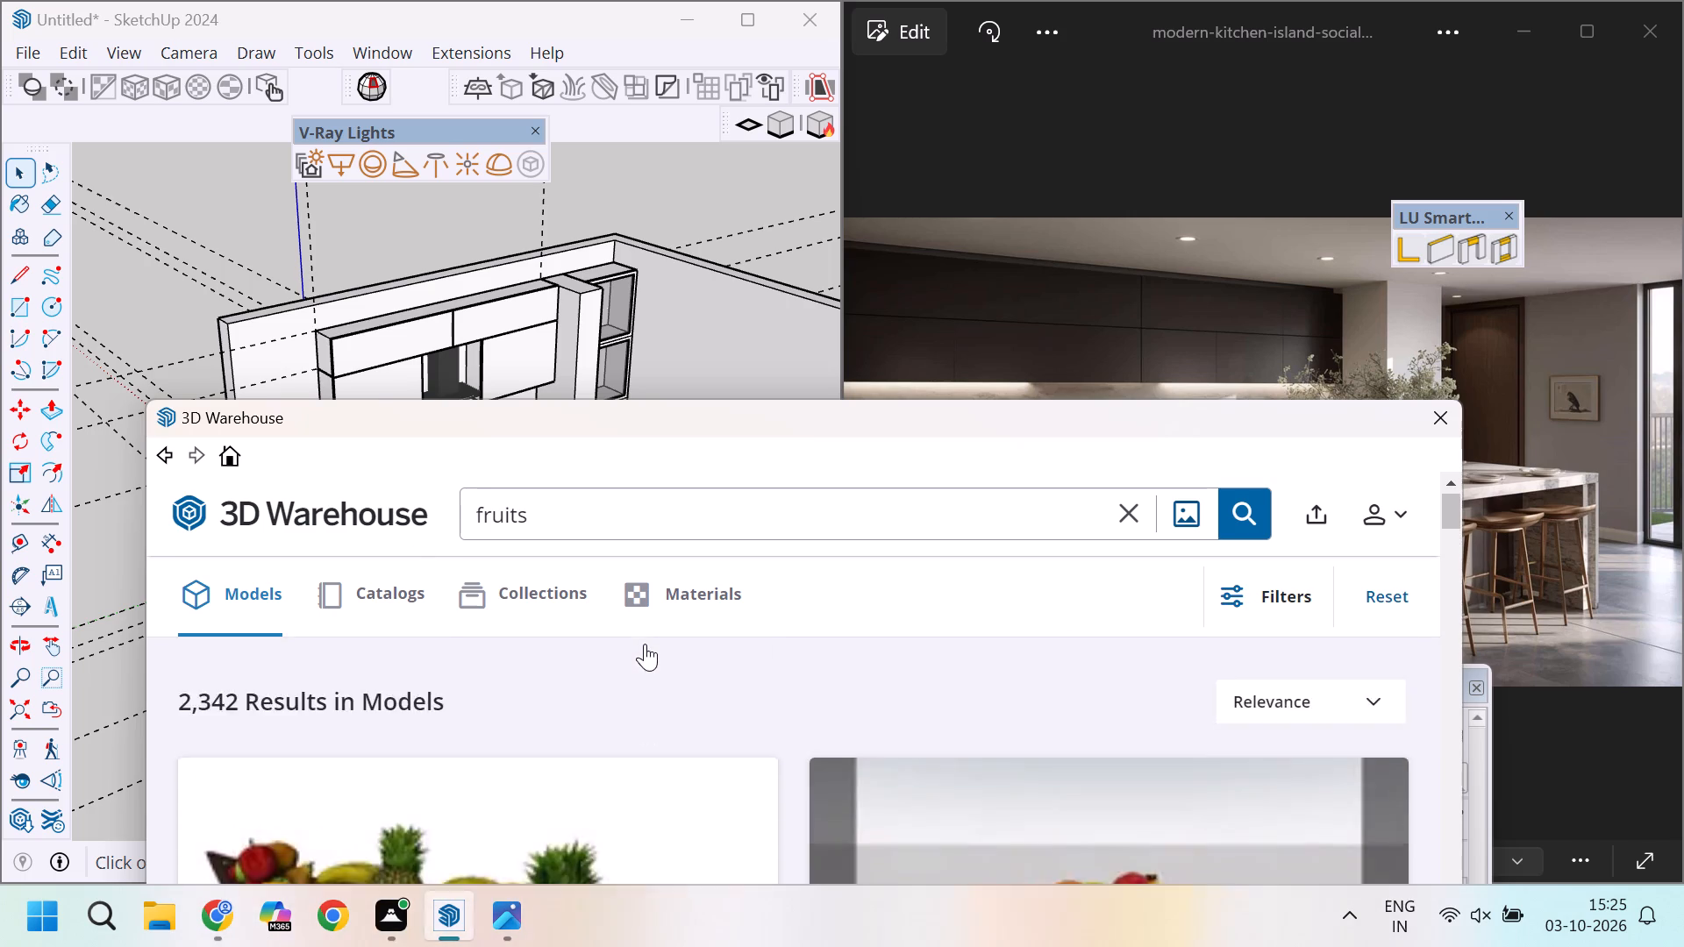
scroll(645, 644, down, 7)
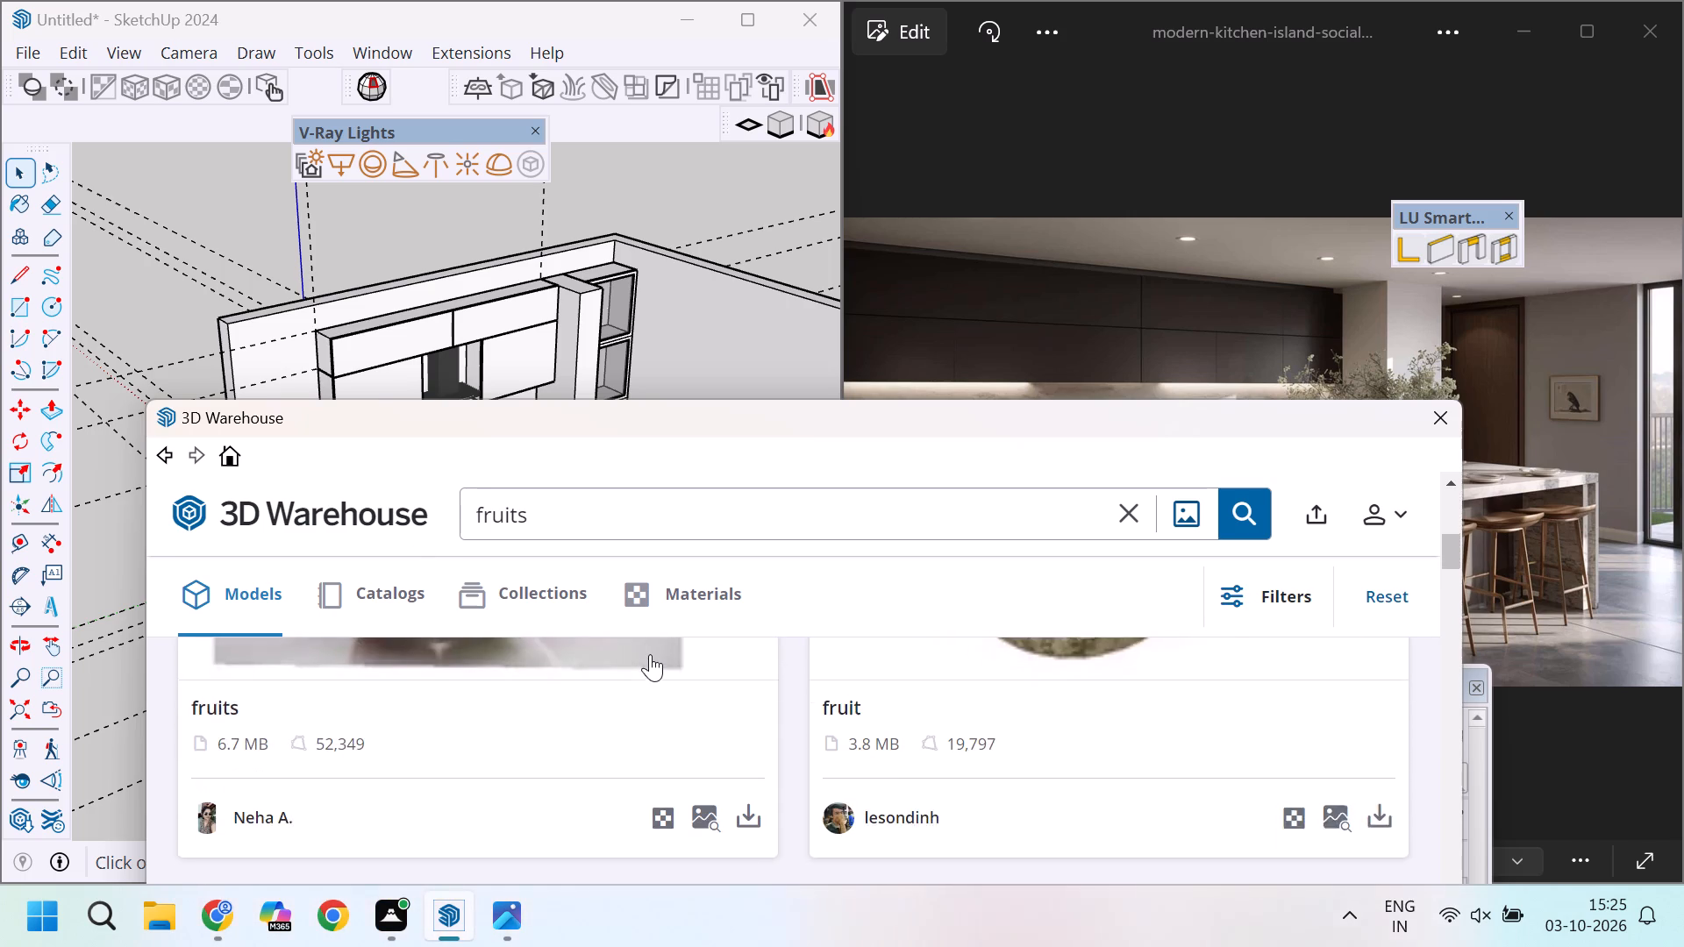
scroll(650, 657, down, 1)
scroll(650, 657, up, 4)
scroll(650, 659, down, 2)
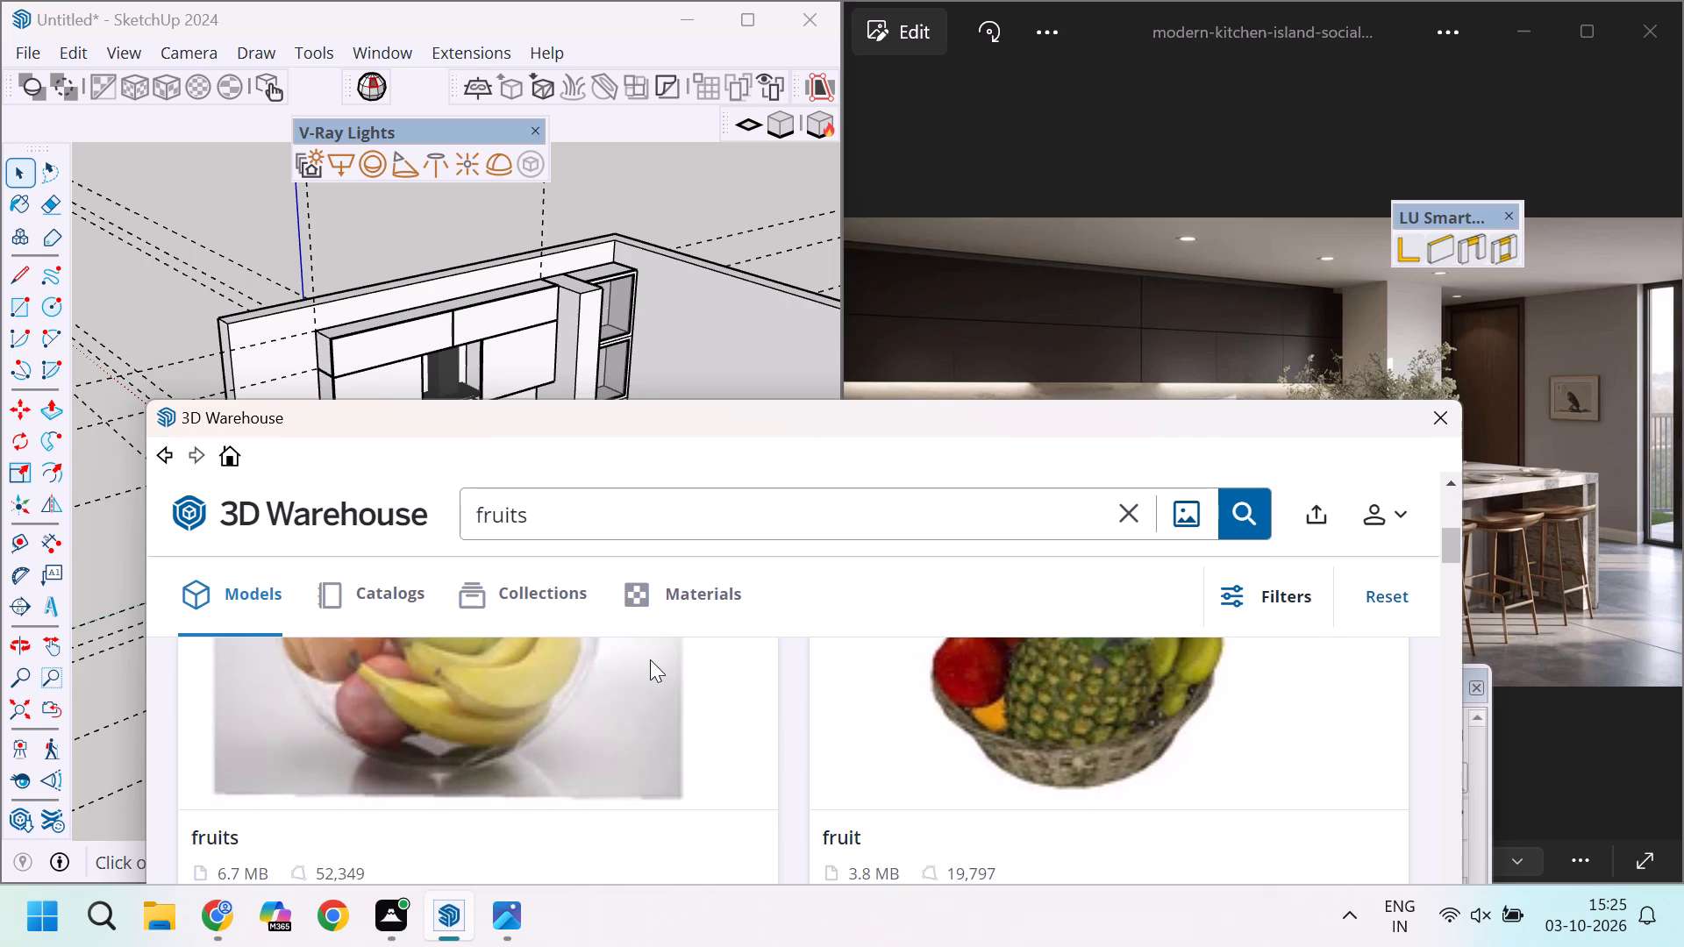
scroll(650, 659, down, 7)
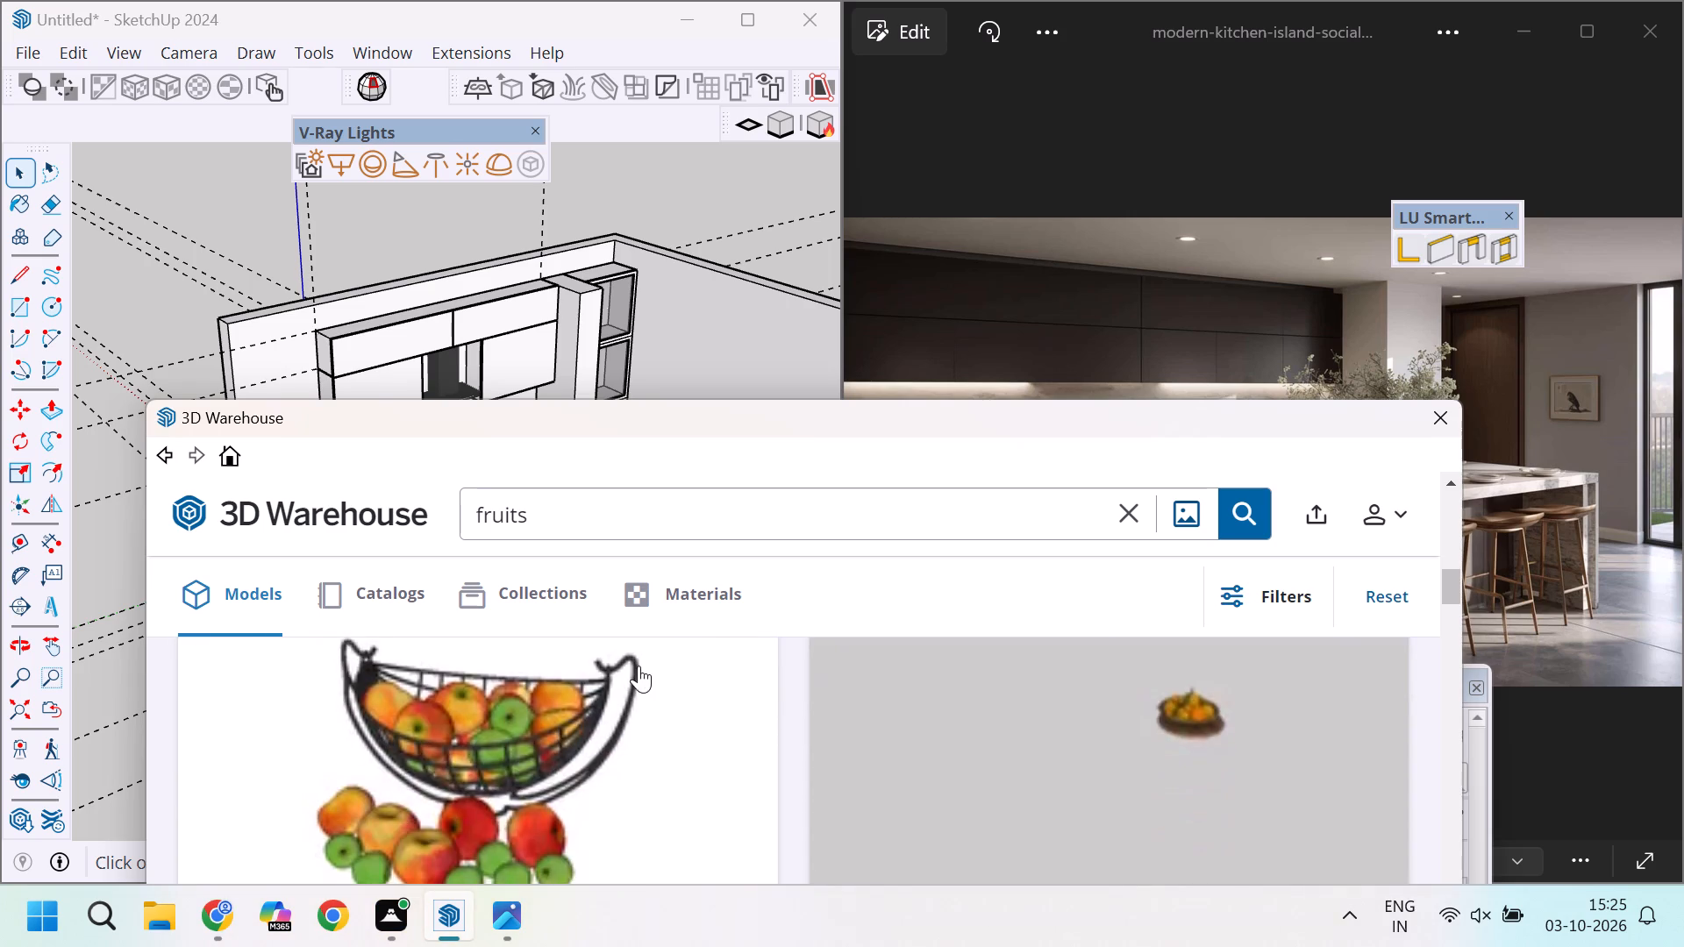
scroll(639, 666, down, 9)
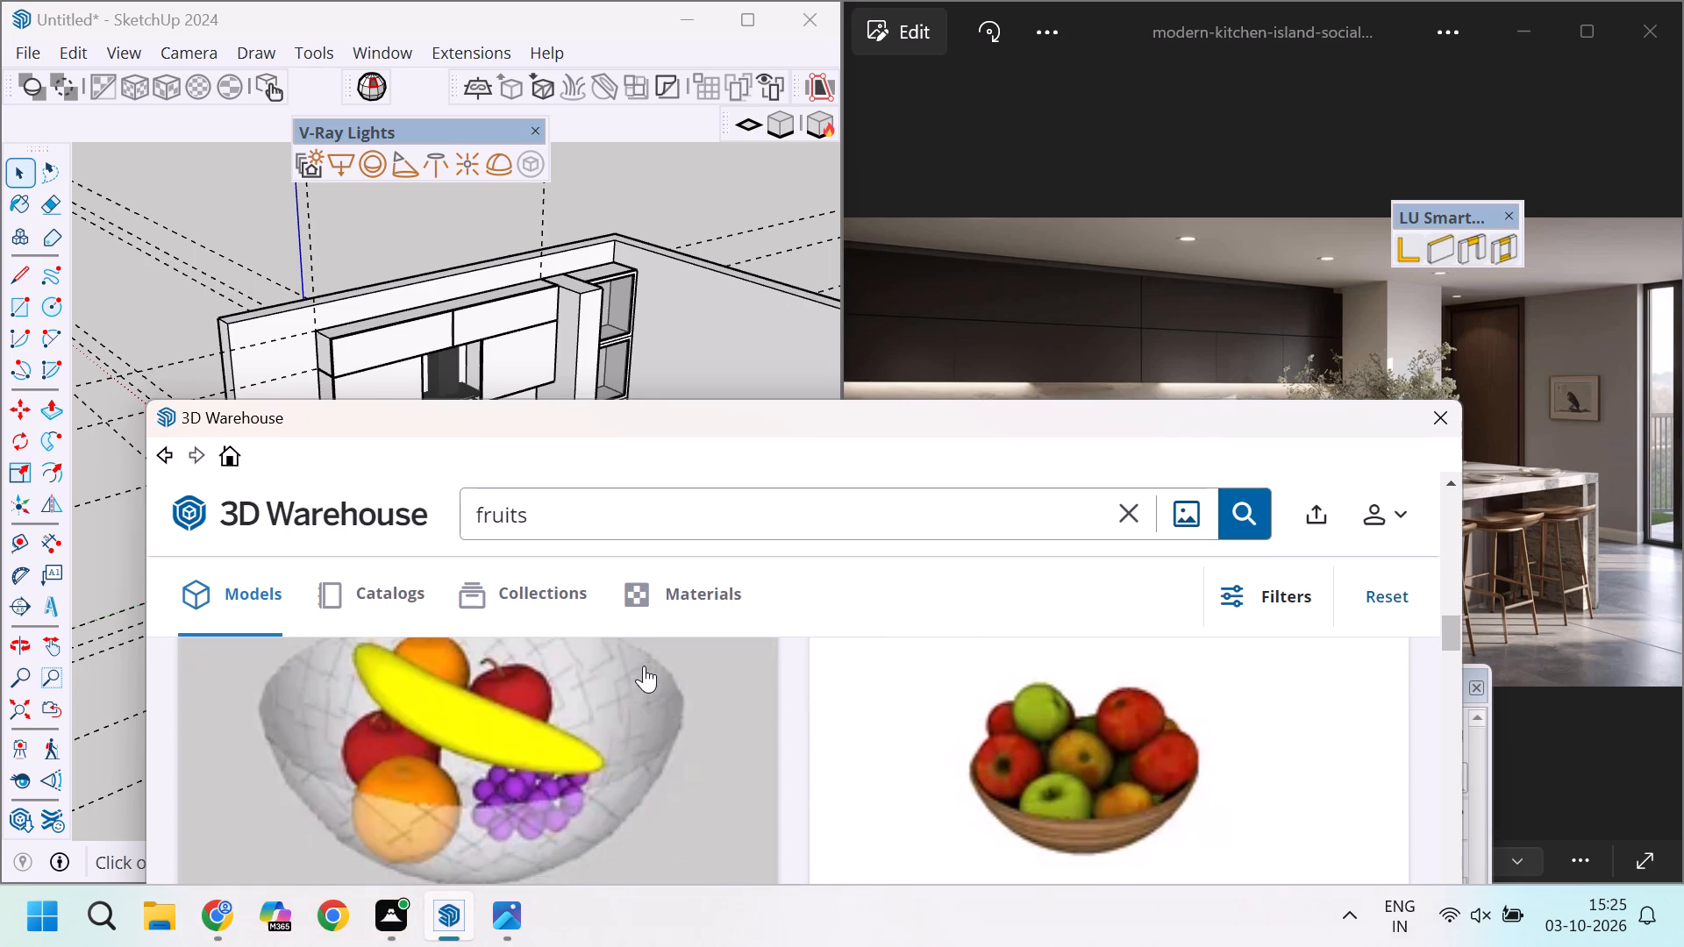
scroll(644, 666, down, 2)
scroll(644, 666, up, 4)
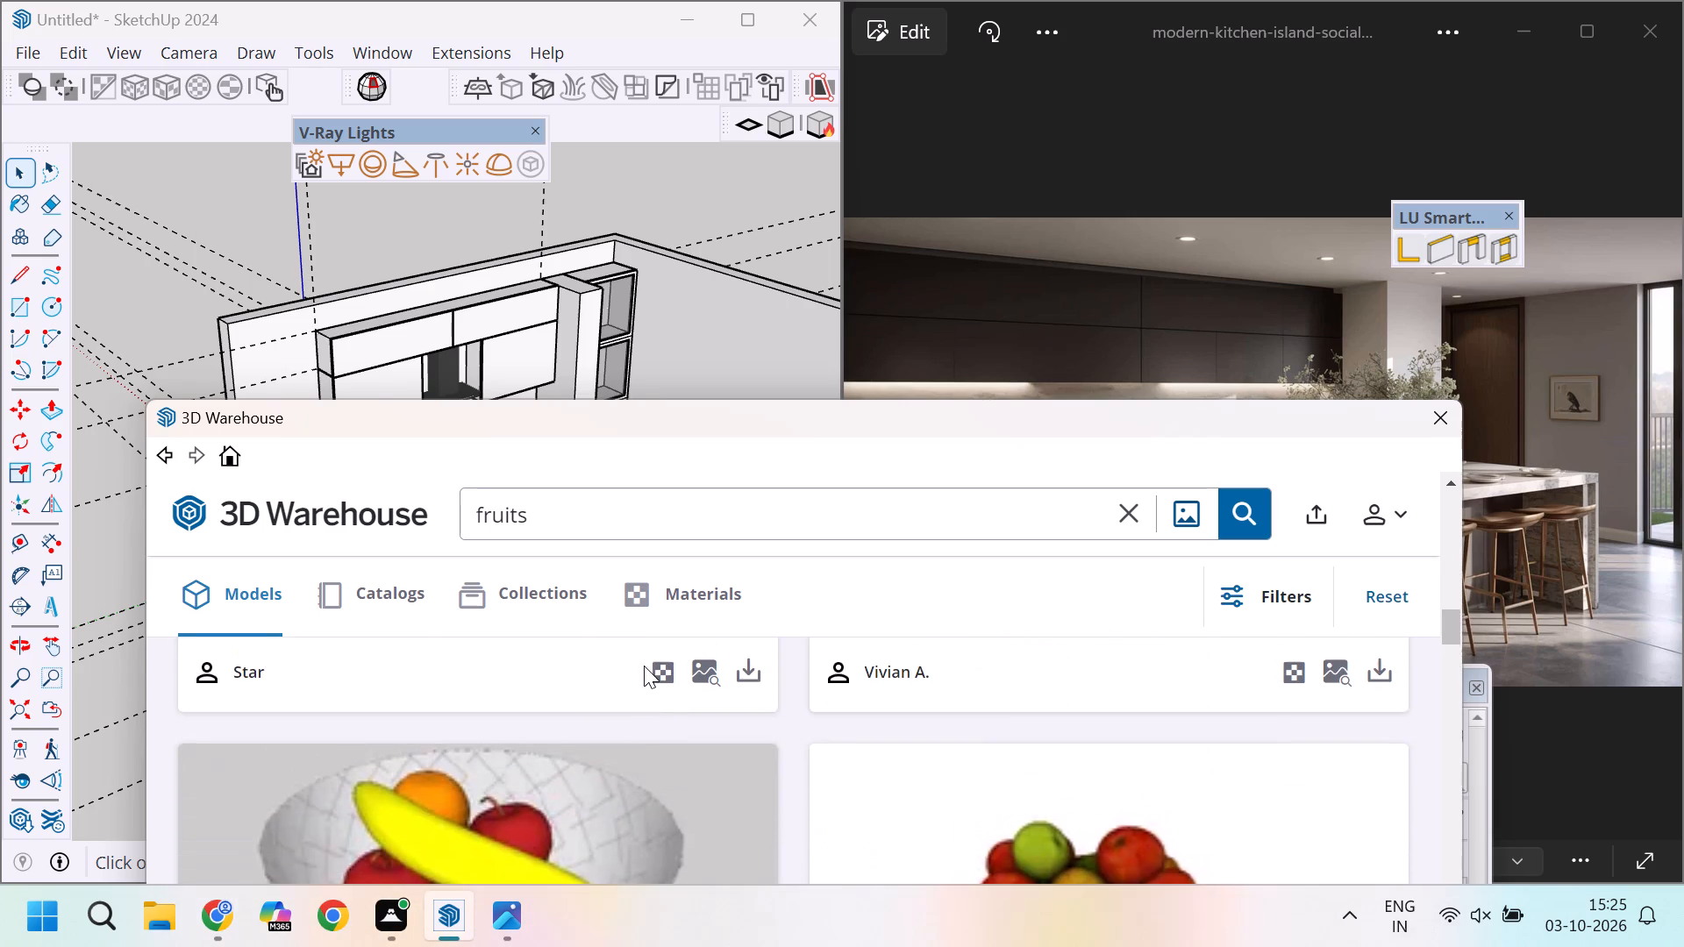
scroll(644, 666, down, 1)
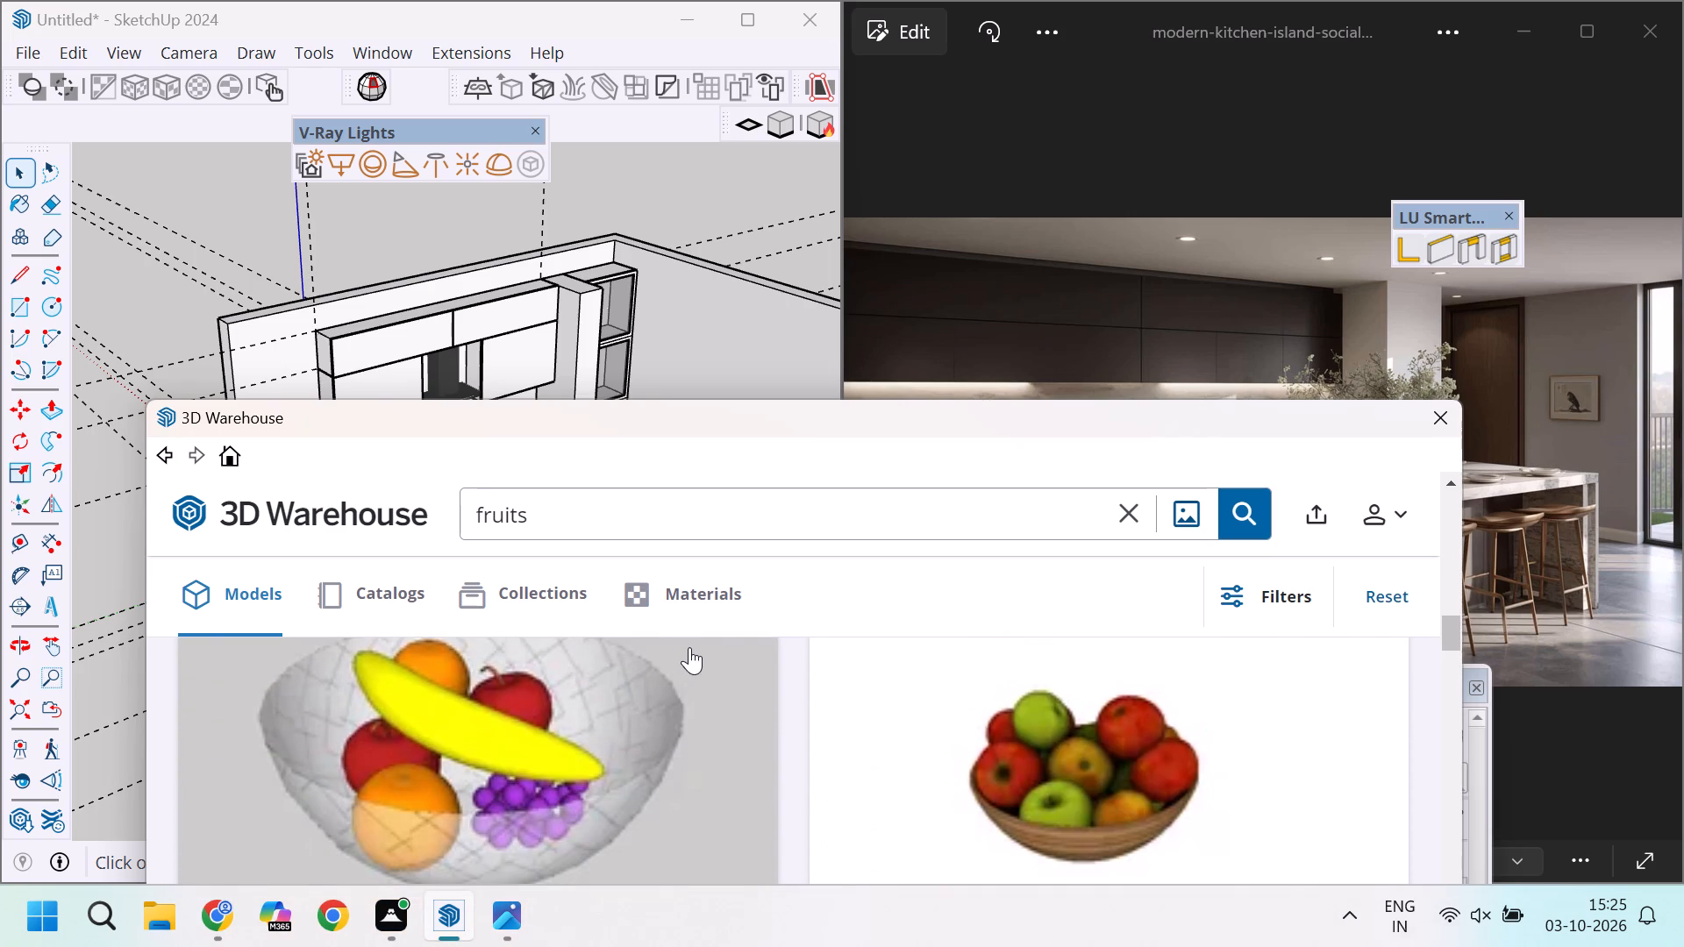
scroll(689, 647, up, 1)
scroll(689, 647, up, 20)
scroll(689, 647, up, 5)
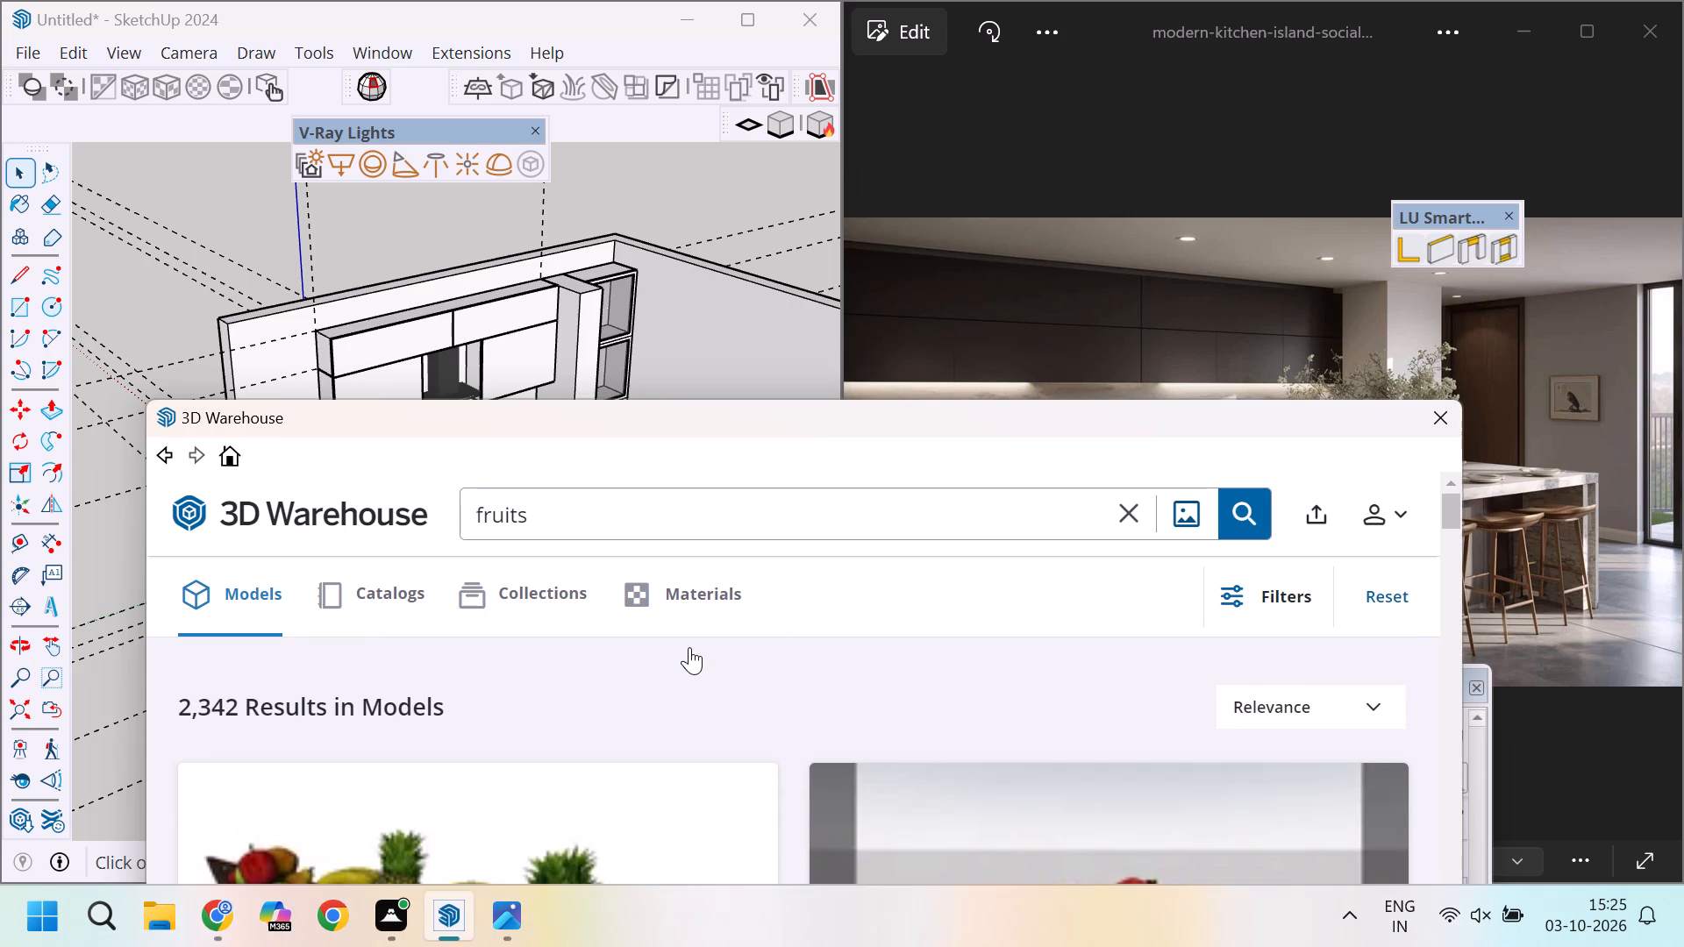
scroll(689, 647, up, 9)
scroll(646, 531, down, 5)
scroll(615, 614, up, 17)
scroll(678, 689, down, 3)
scroll(673, 680, up, 3)
scroll(674, 679, down, 2)
scroll(675, 673, up, 1)
scroll(675, 672, down, 1)
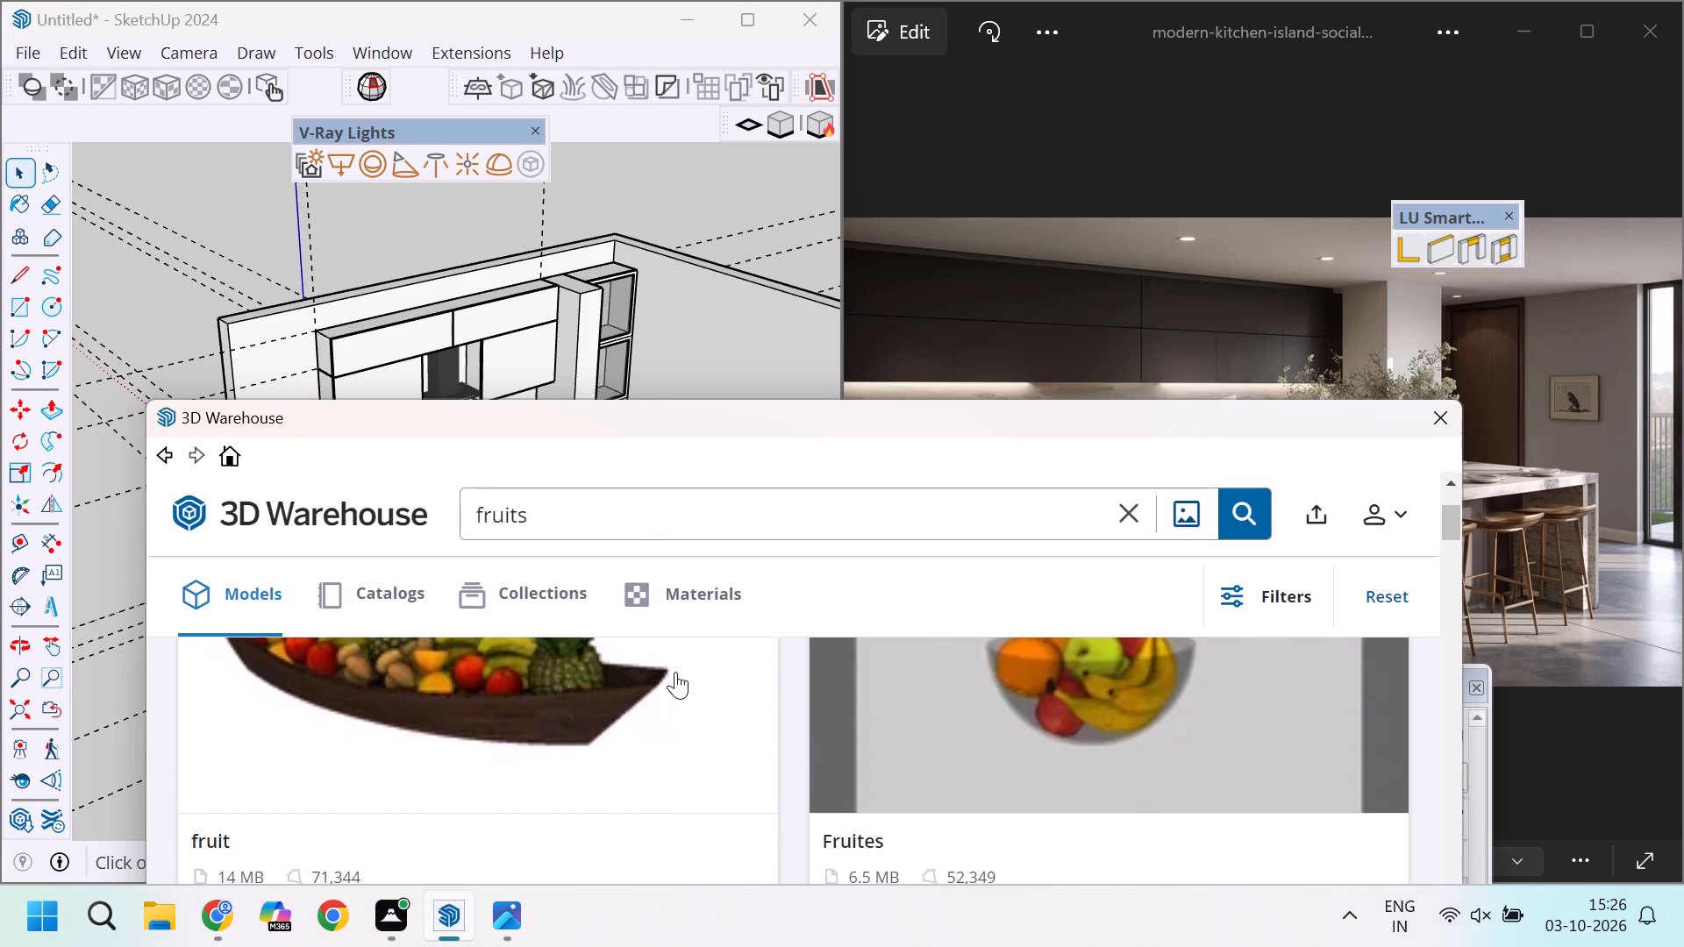
scroll(675, 672, down, 1)
scroll(675, 672, up, 3)
scroll(903, 615, down, 1)
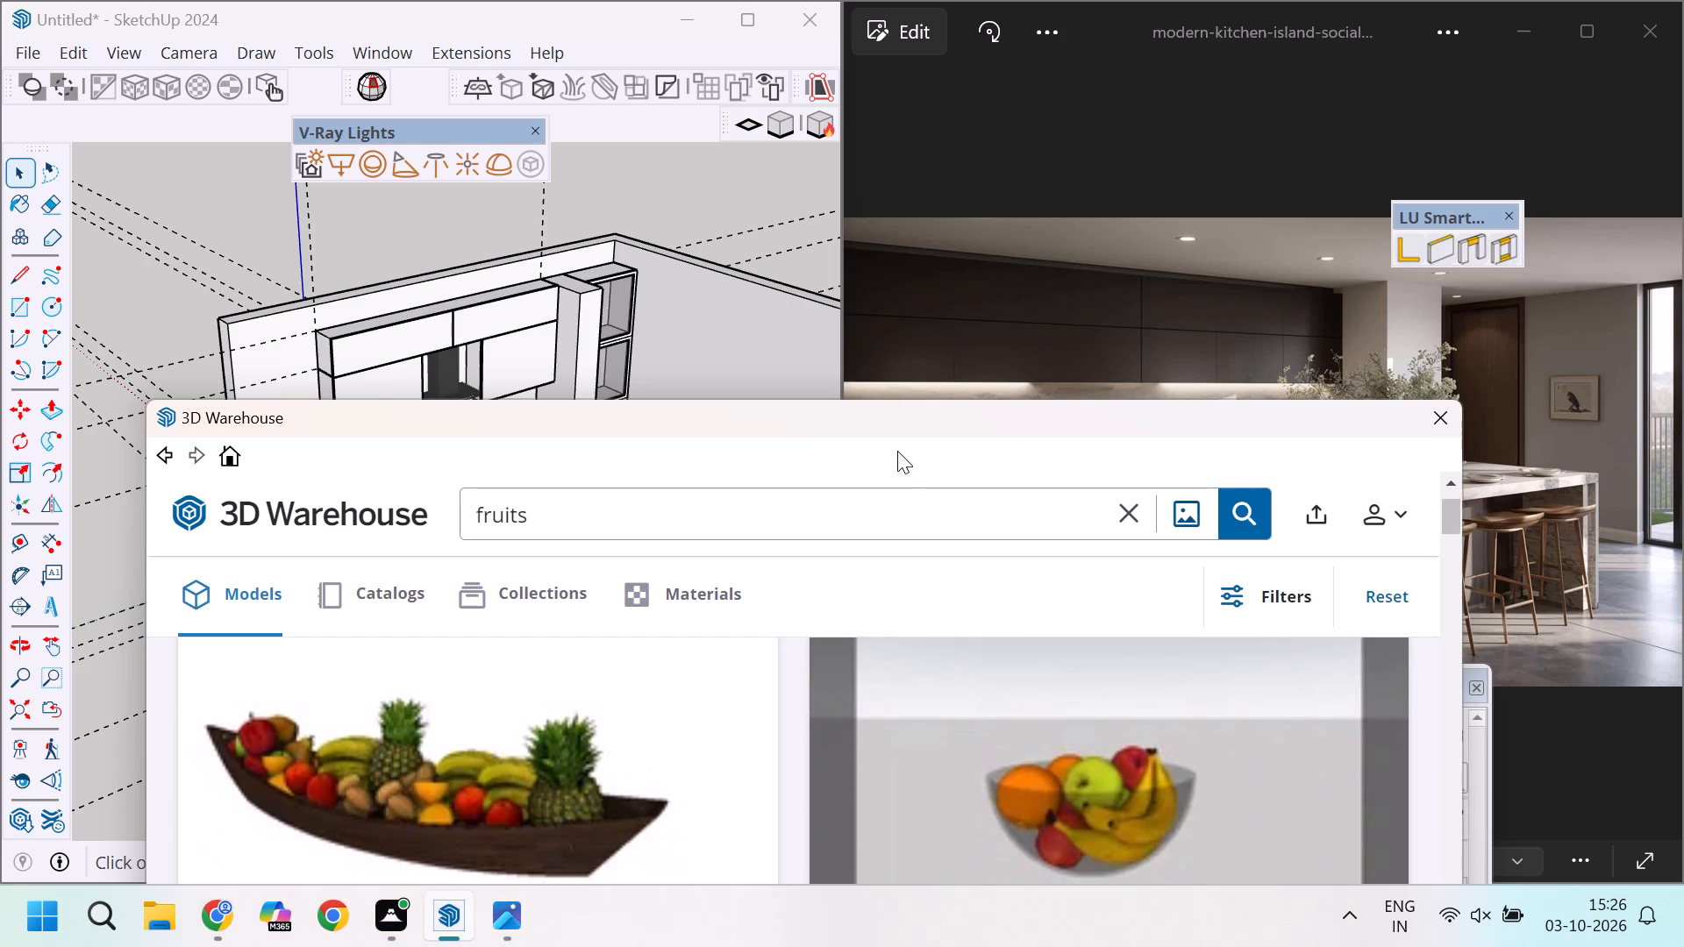
Move the 3D Warehouse window up for a fuller view and examine the "fruits" results for a bowl suiting the kitchen island.
drag(897, 450, 887, 416)
drag(887, 416, 954, 1)
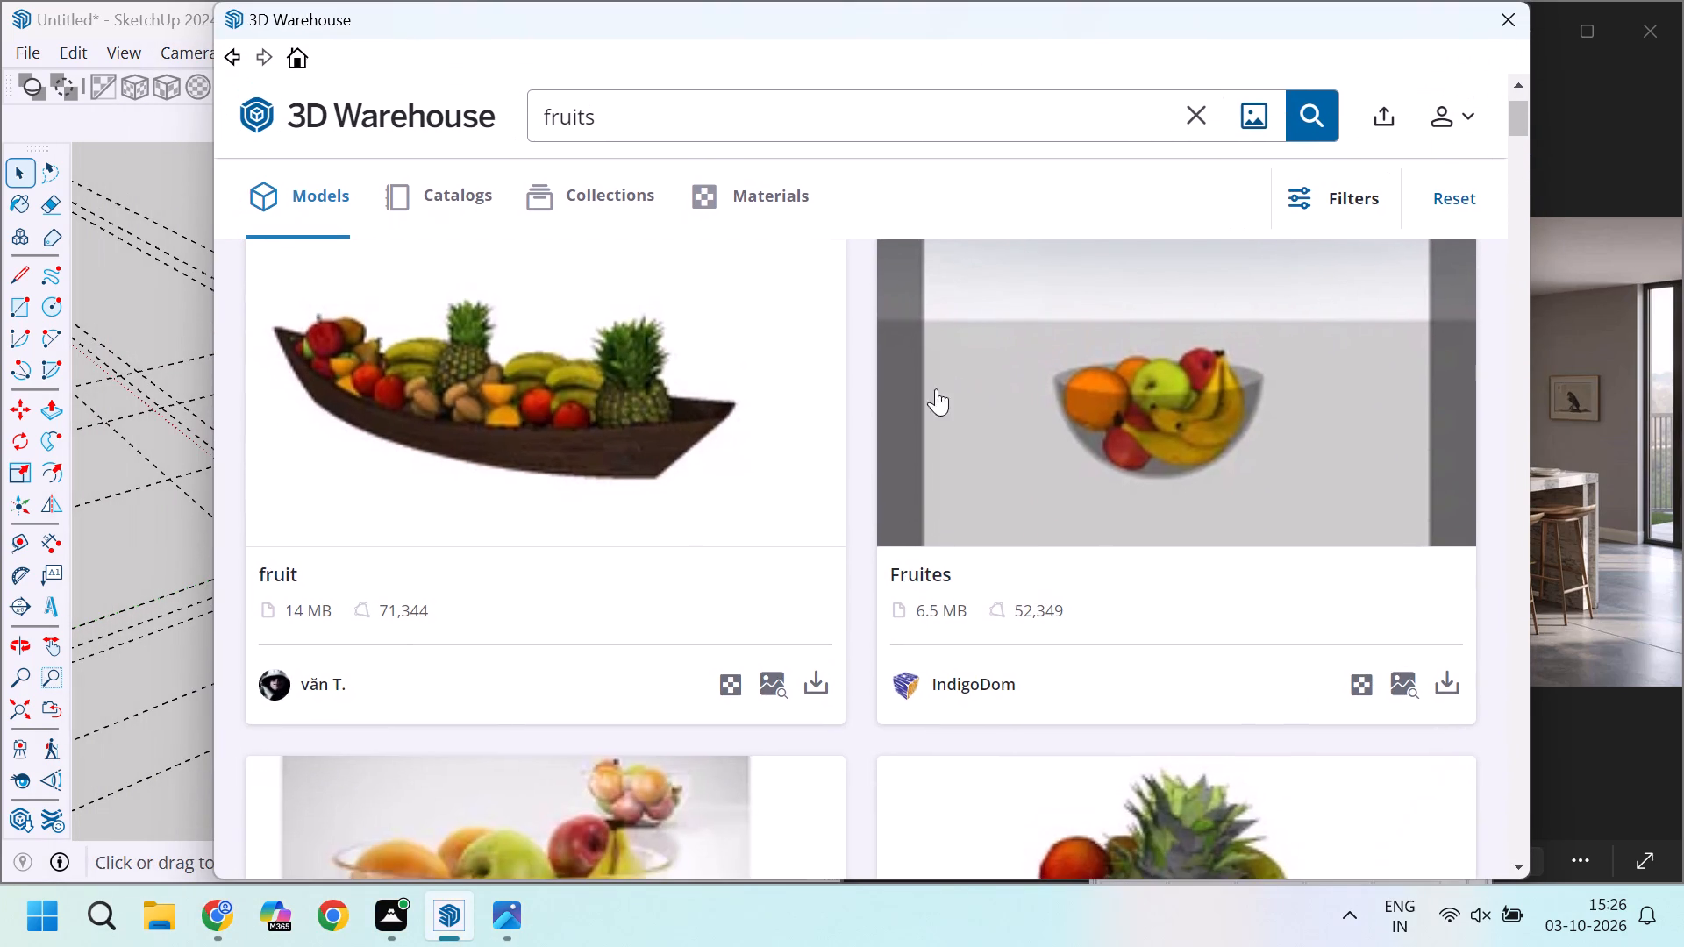
scroll(903, 459, down, 4)
scroll(901, 459, up, 1)
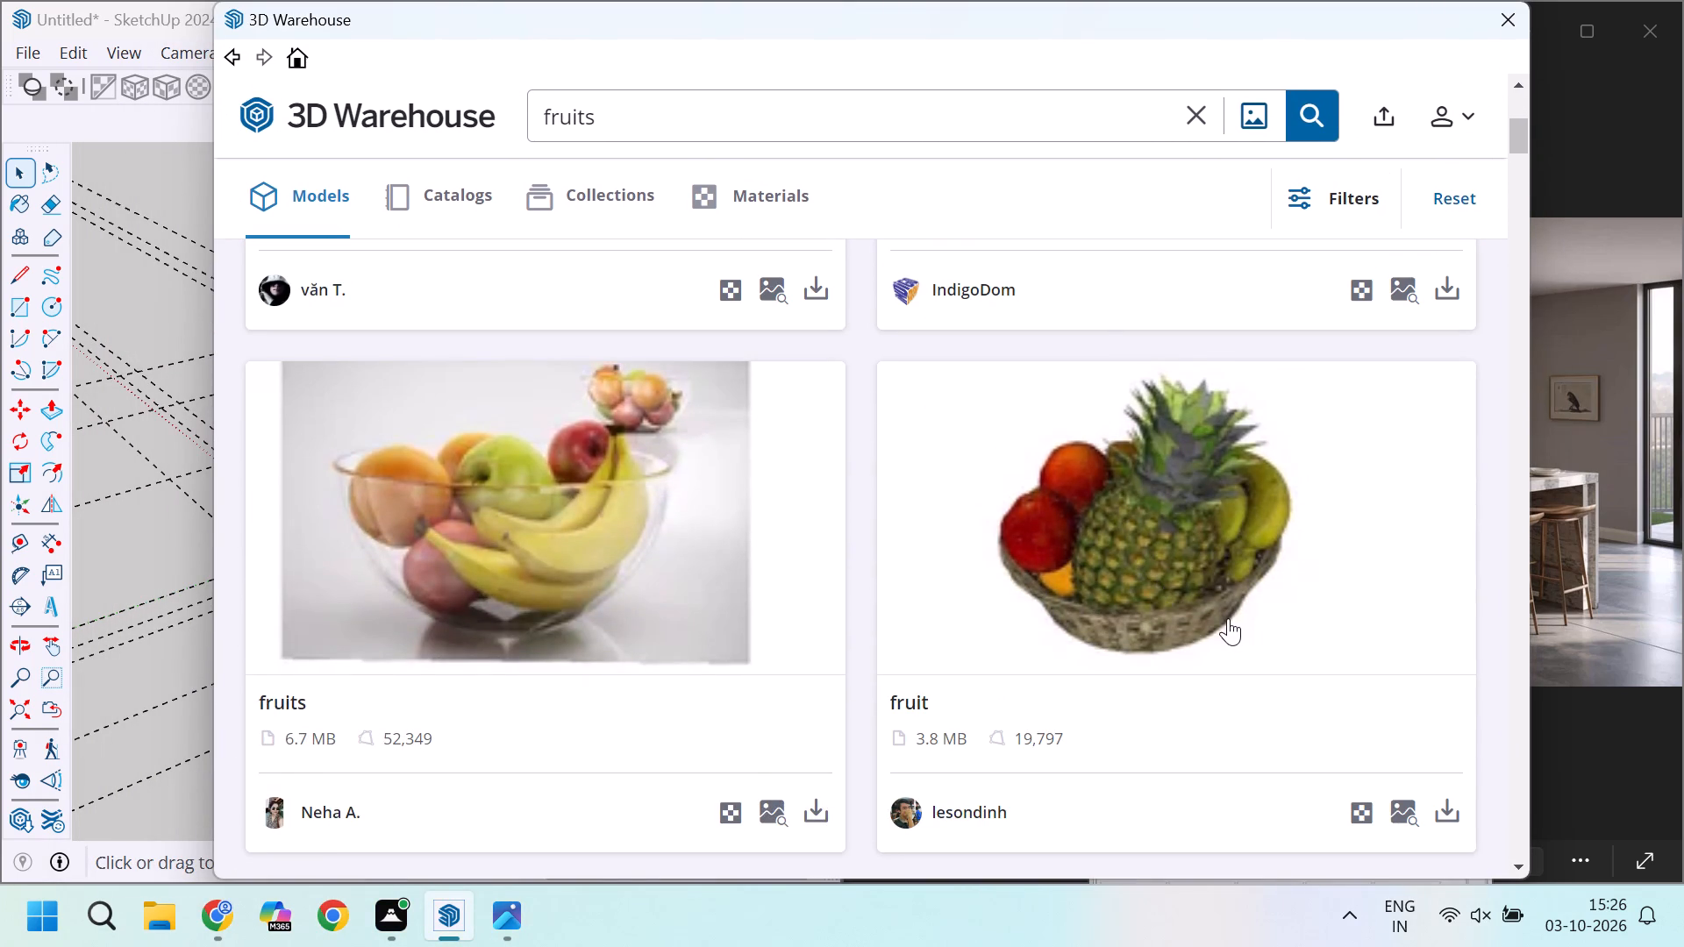
scroll(1188, 606, up, 2)
scroll(1188, 606, down, 1)
scroll(1188, 606, up, 3)
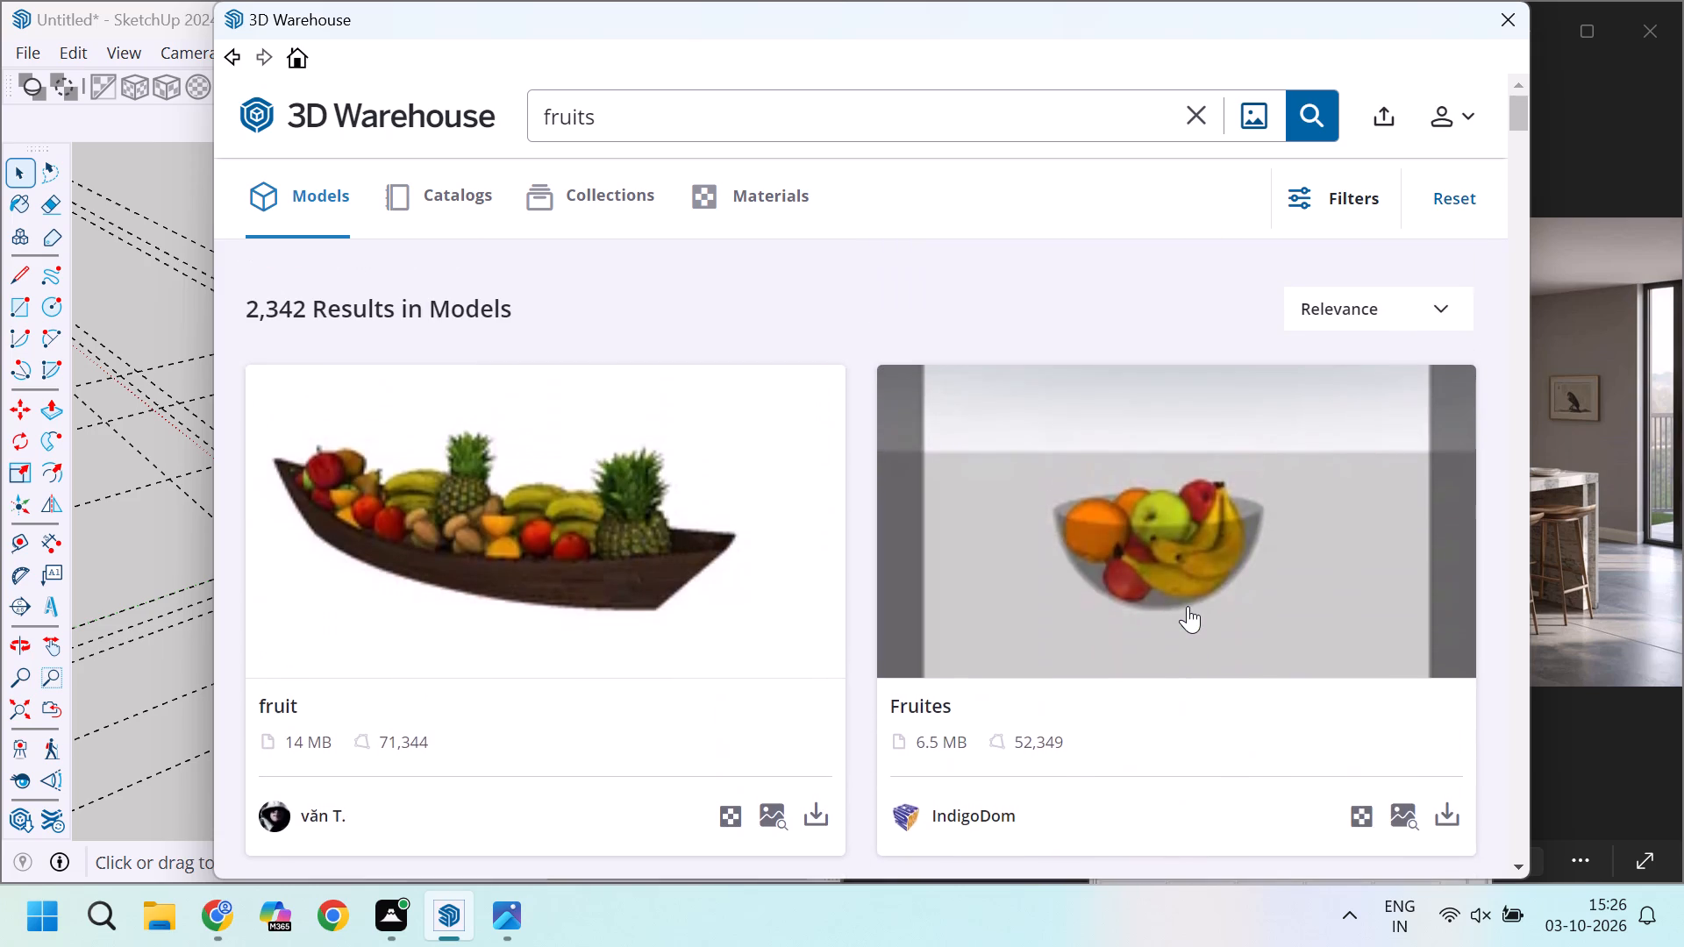
scroll(1188, 606, down, 5)
scroll(1203, 607, up, 1)
scroll(1205, 606, down, 3)
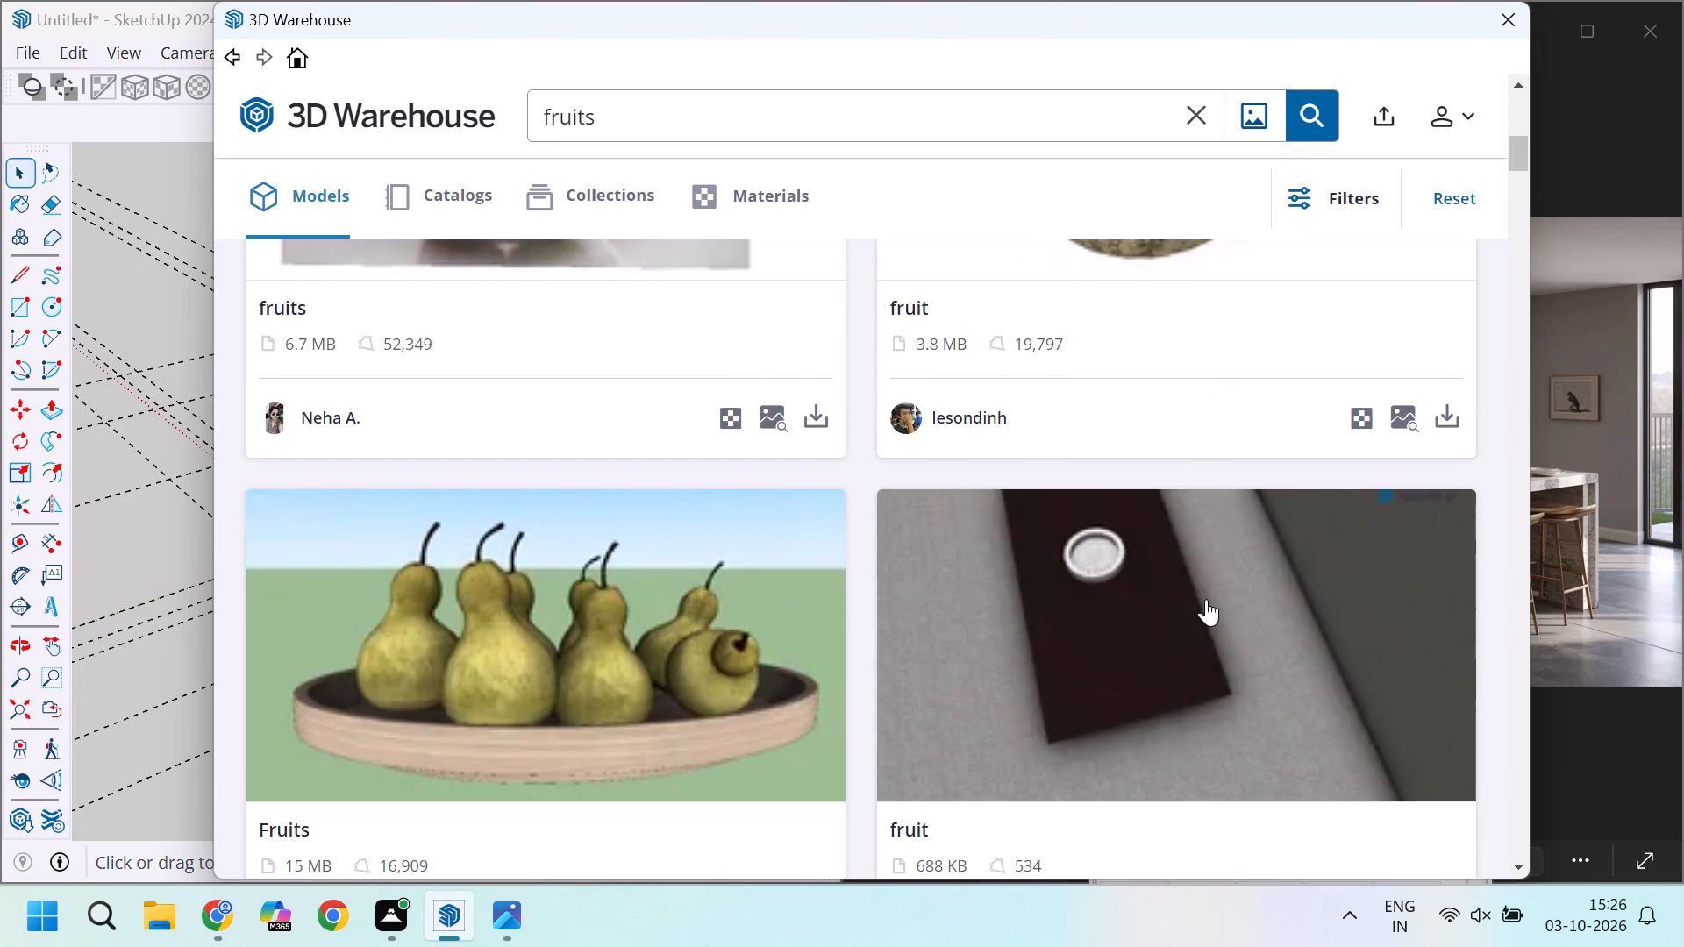
scroll(1206, 599, up, 2)
scroll(1206, 599, down, 12)
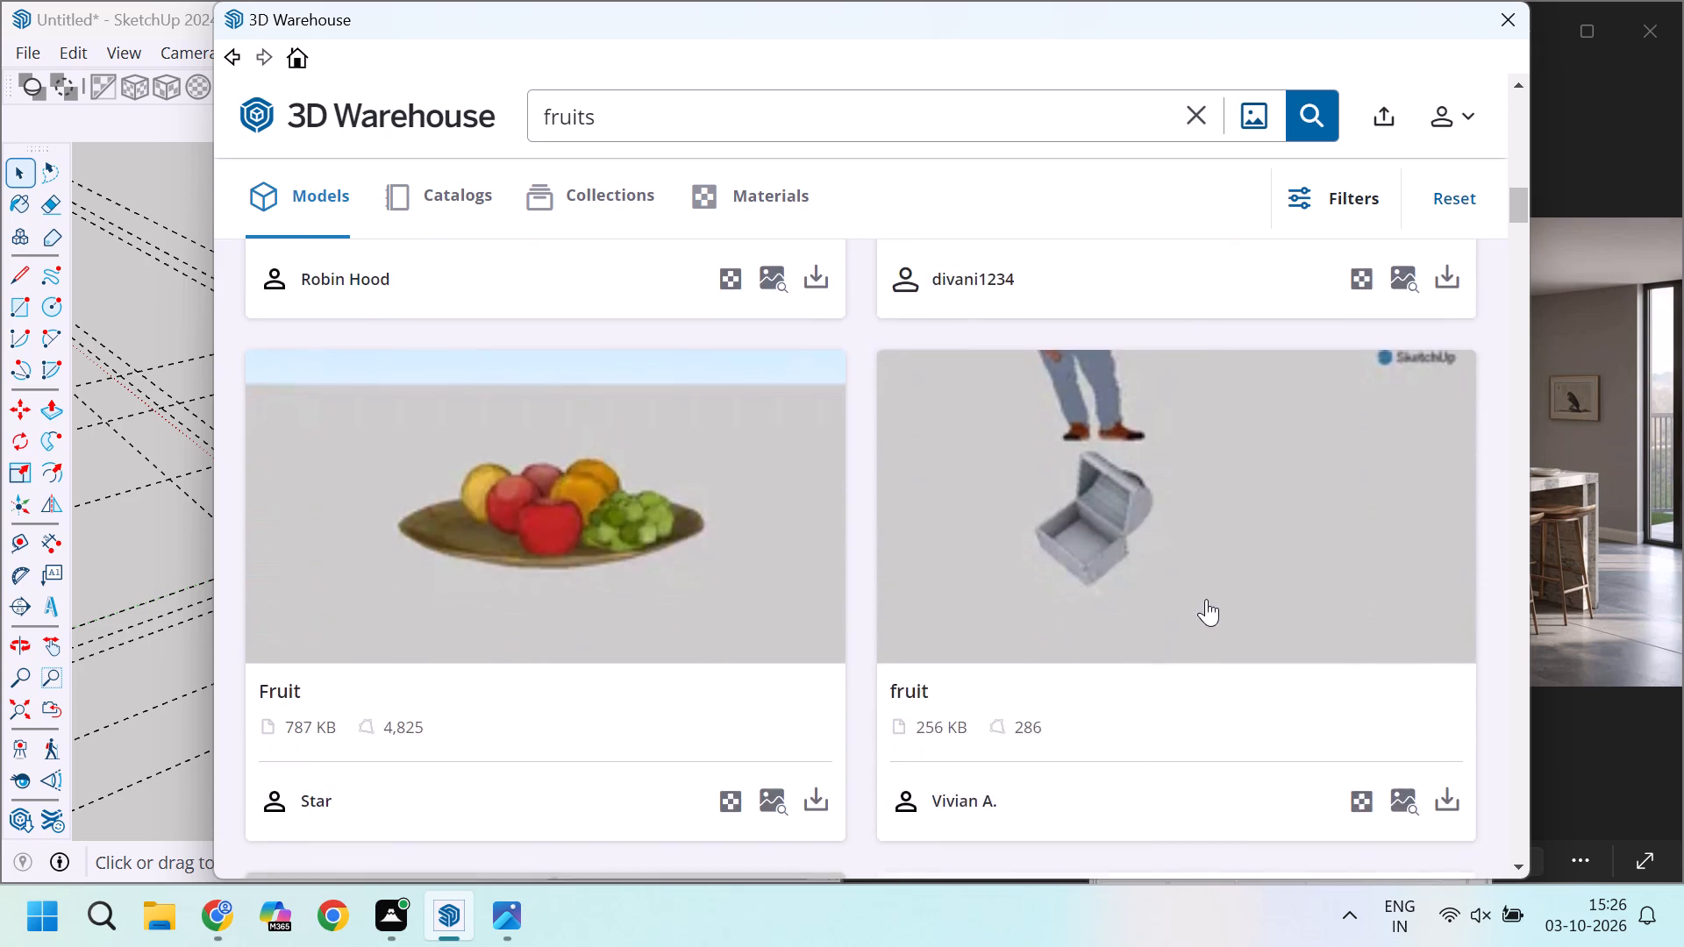
scroll(1206, 599, down, 8)
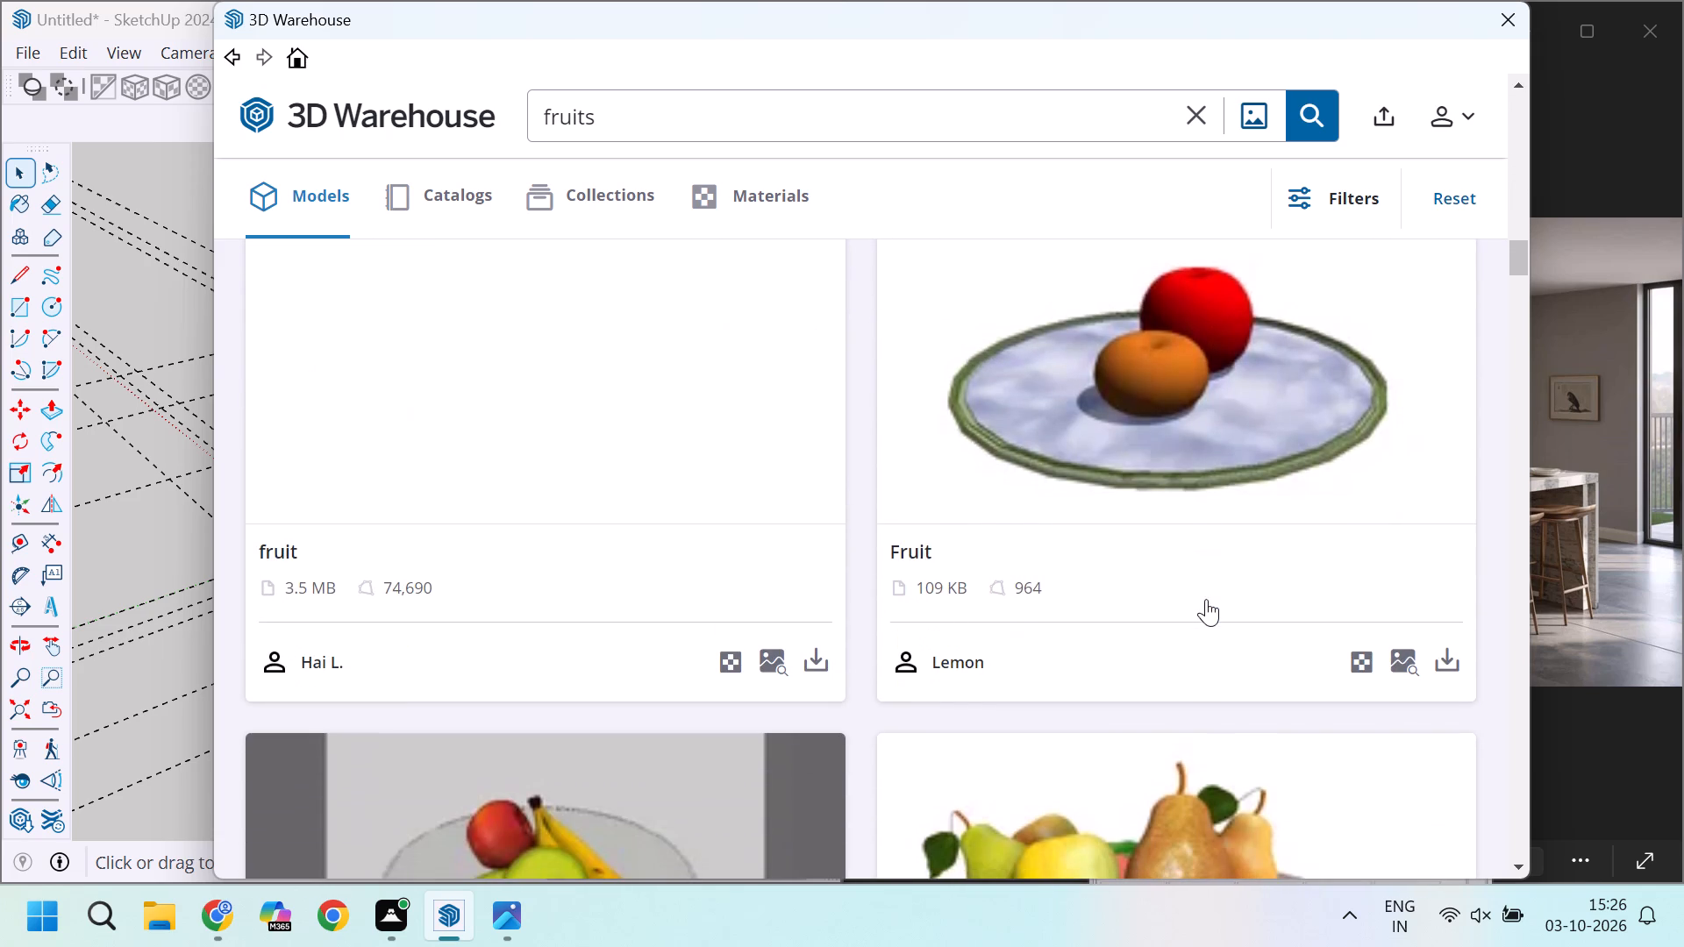
scroll(1131, 598, down, 3)
scroll(1130, 598, up, 5)
scroll(1130, 598, down, 1)
scroll(1130, 598, up, 3)
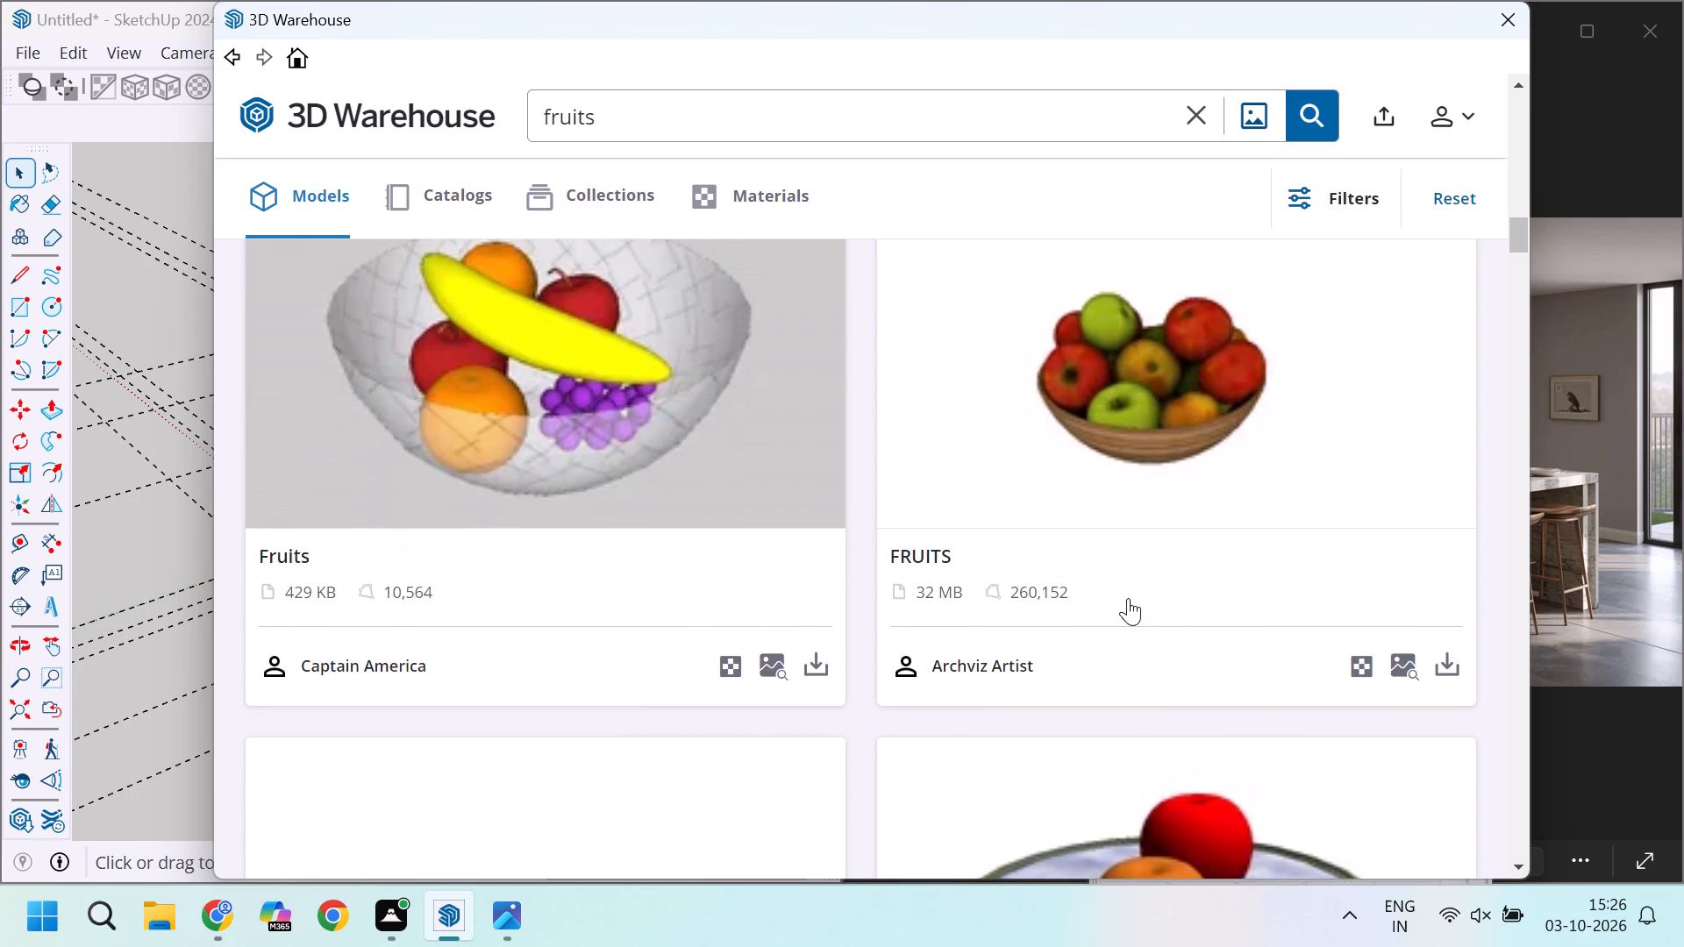
scroll(1128, 598, up, 1)
scroll(700, 590, down, 10)
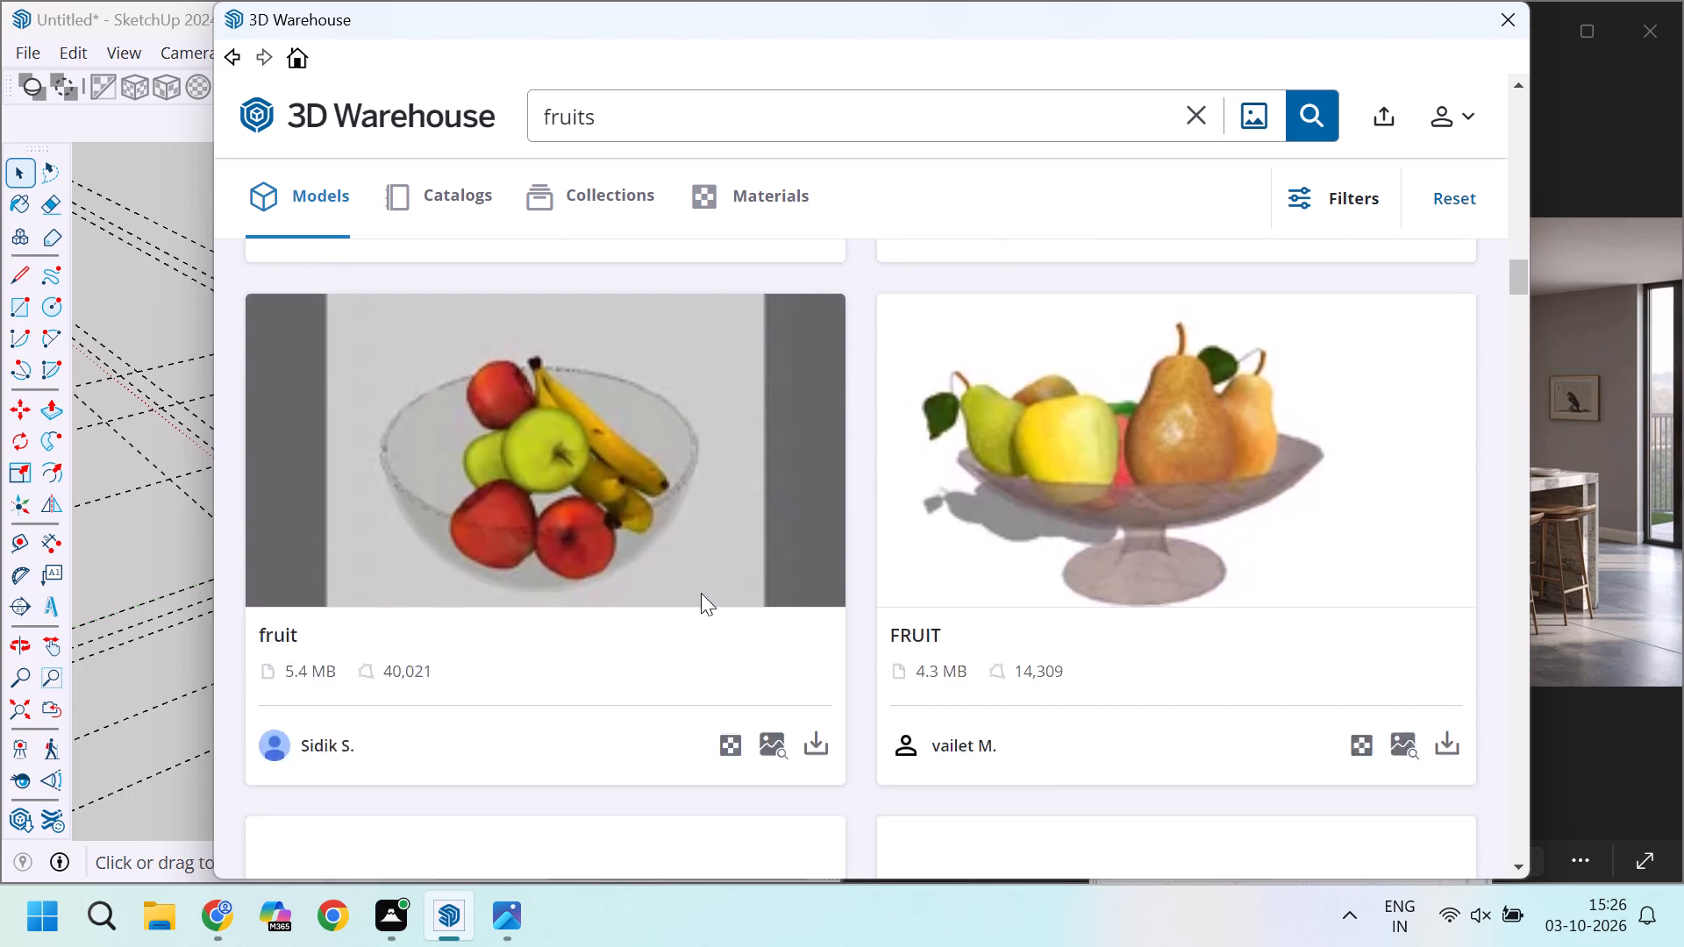
scroll(727, 595, down, 4)
scroll(727, 595, up, 1)
scroll(727, 595, down, 4)
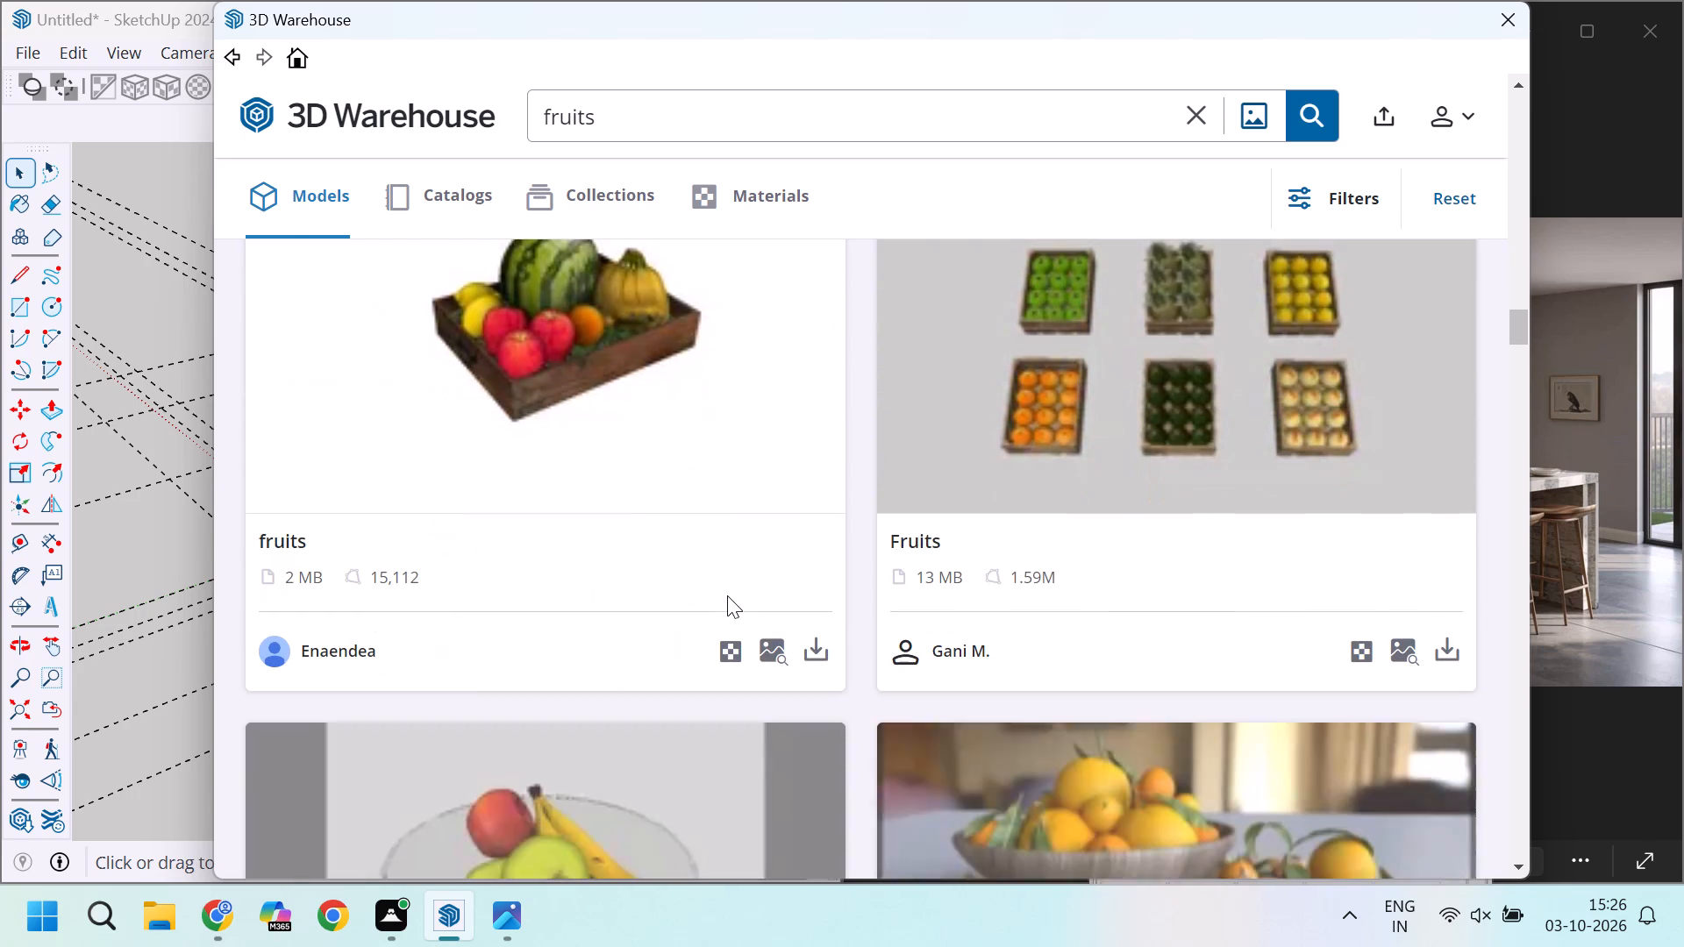
scroll(727, 595, down, 1)
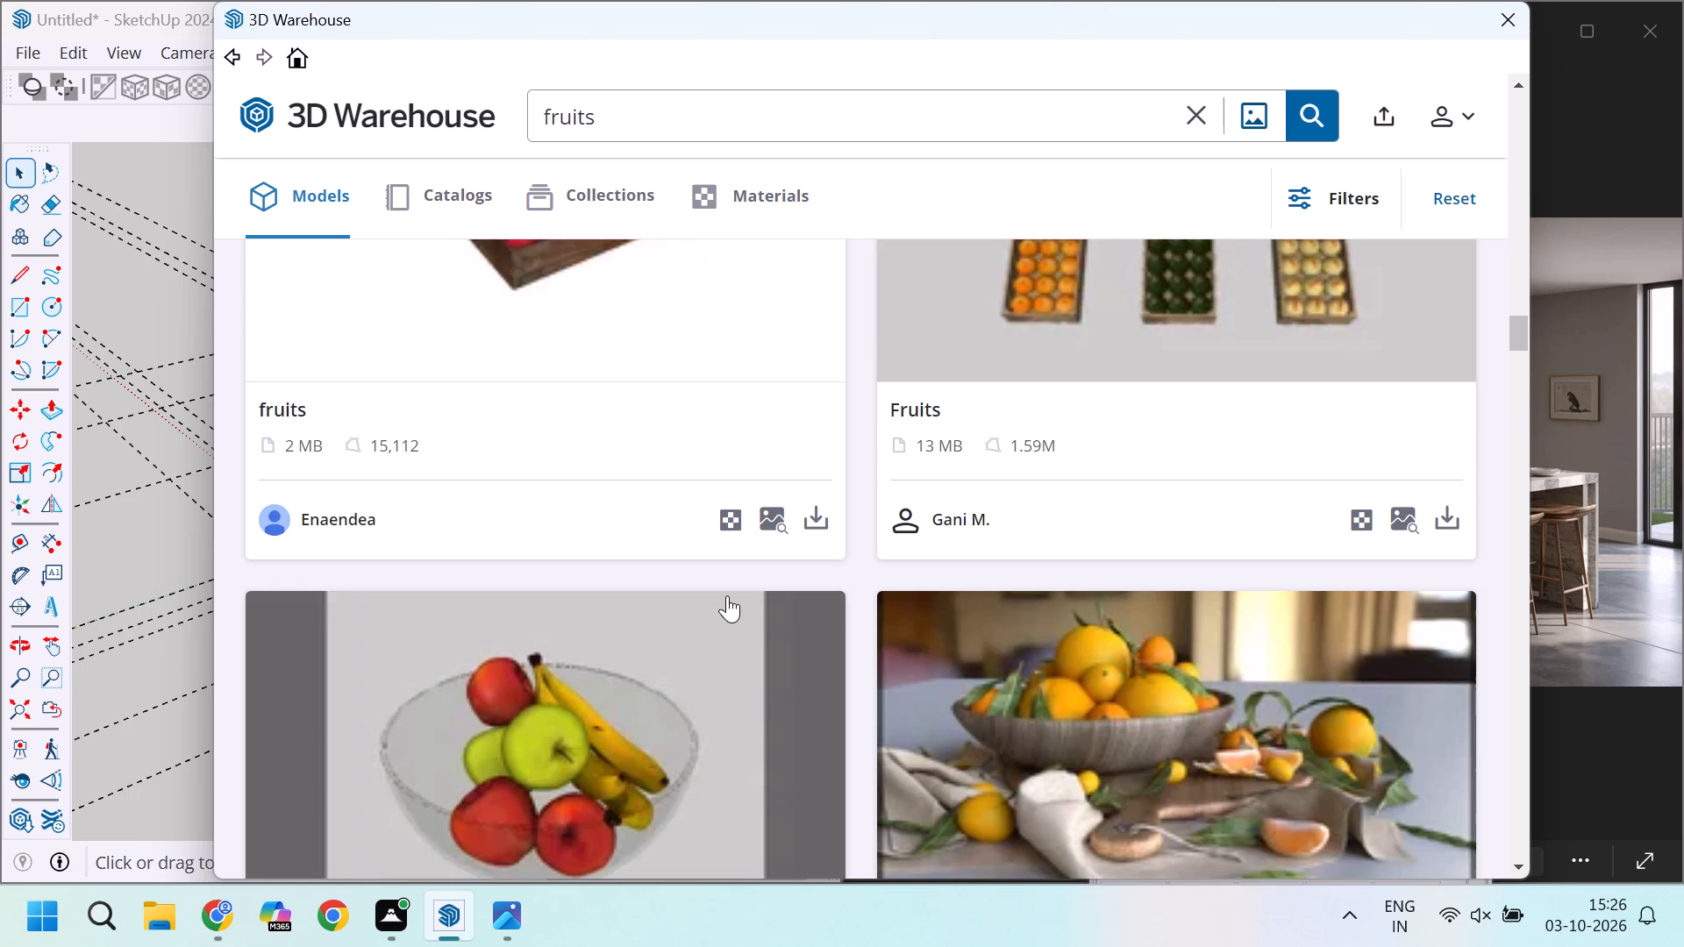
scroll(727, 595, down, 3)
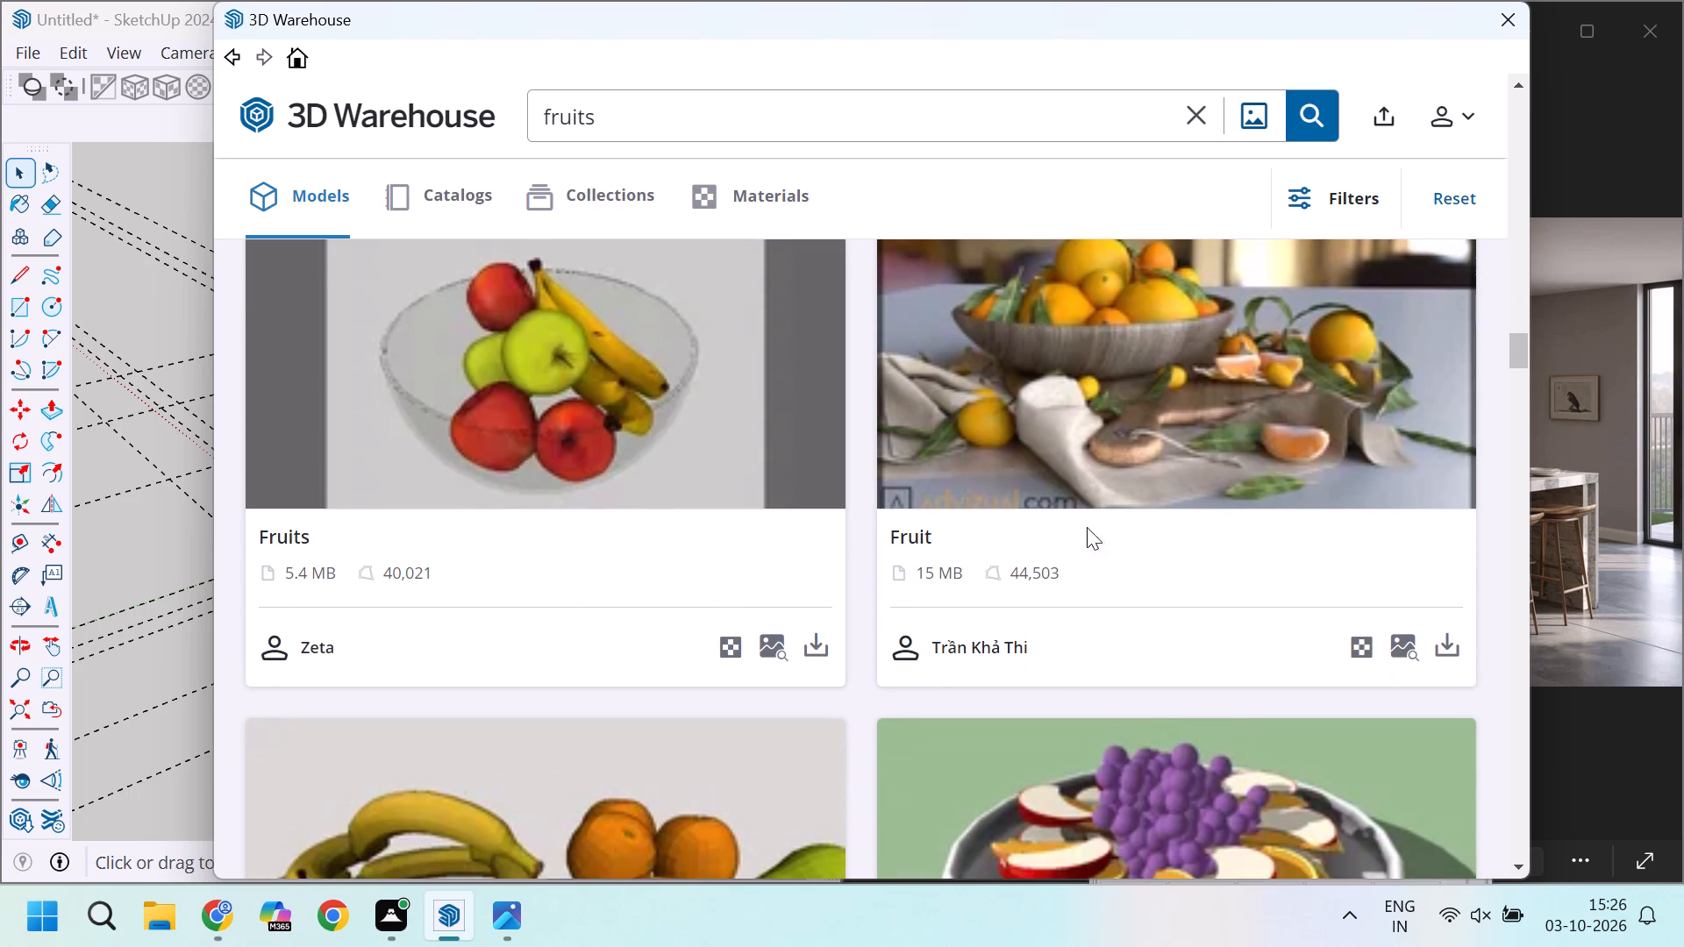
scroll(715, 628, down, 4)
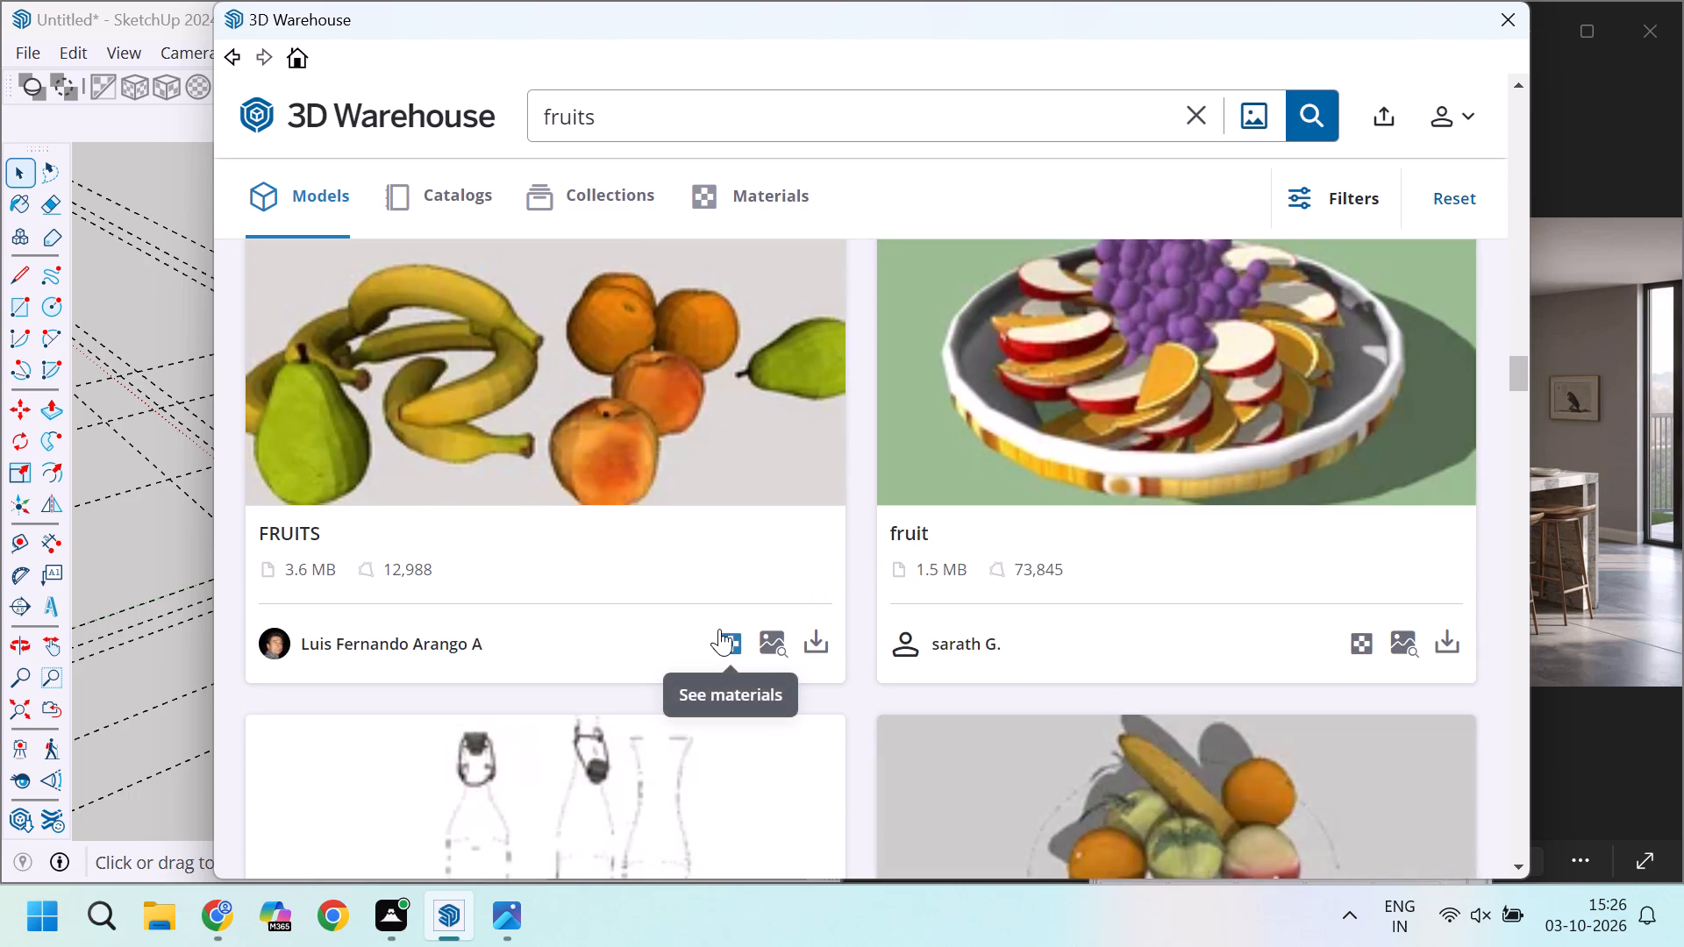
scroll(802, 616, down, 10)
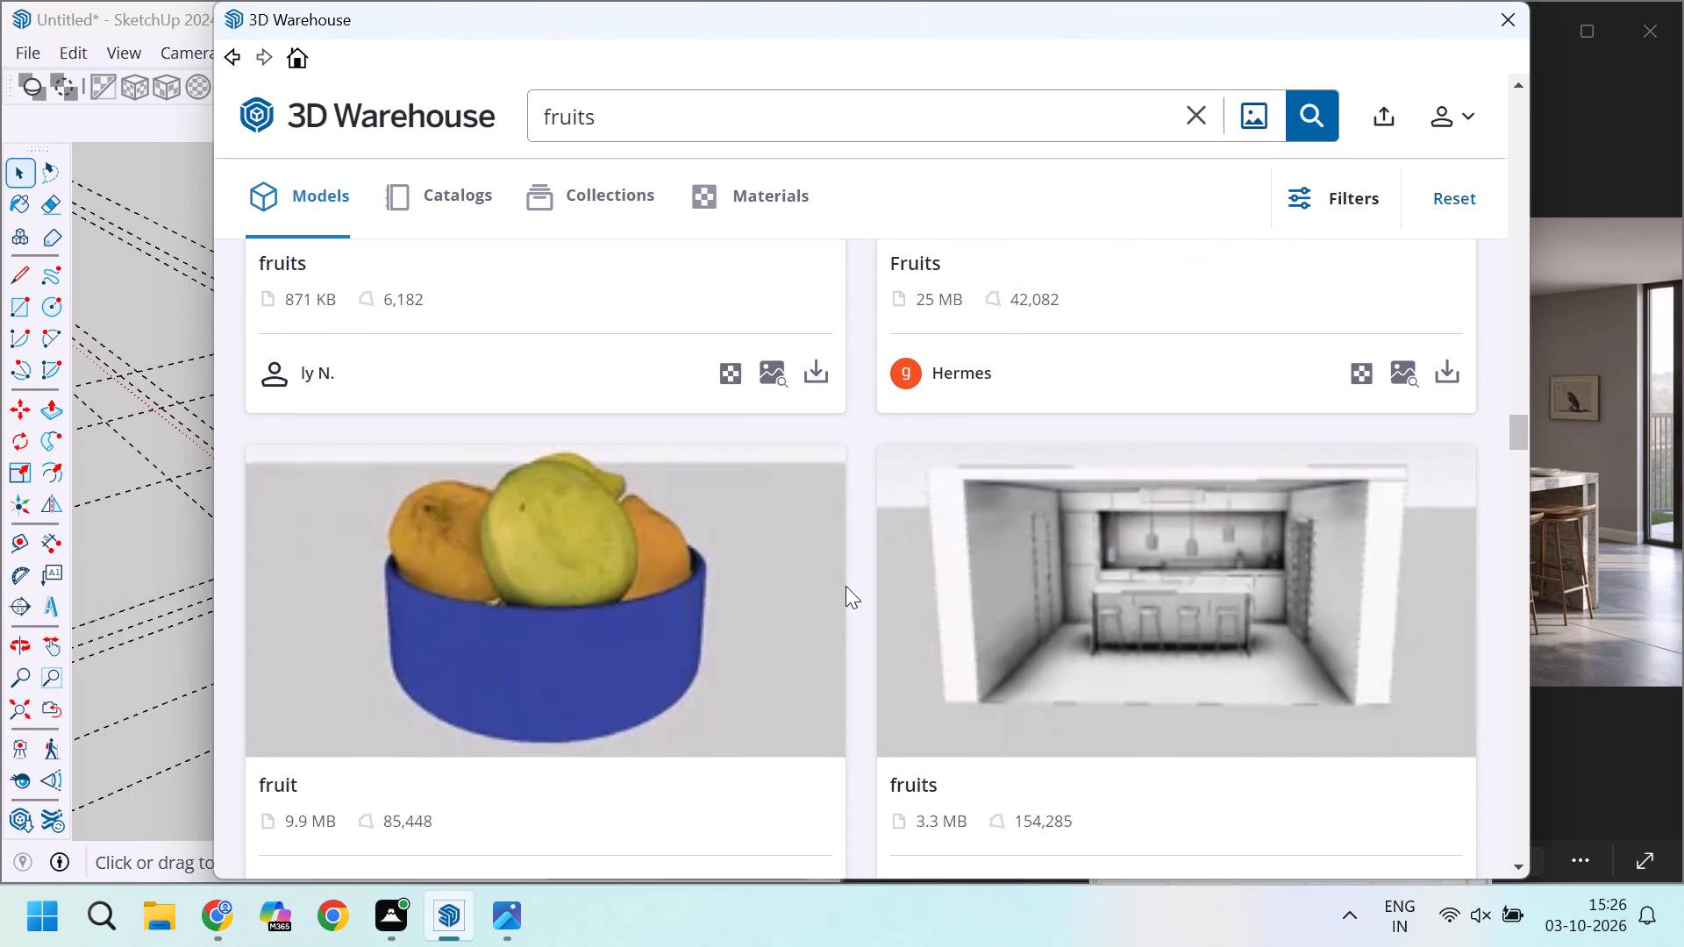
scroll(846, 586, down, 5)
scroll(846, 586, up, 9)
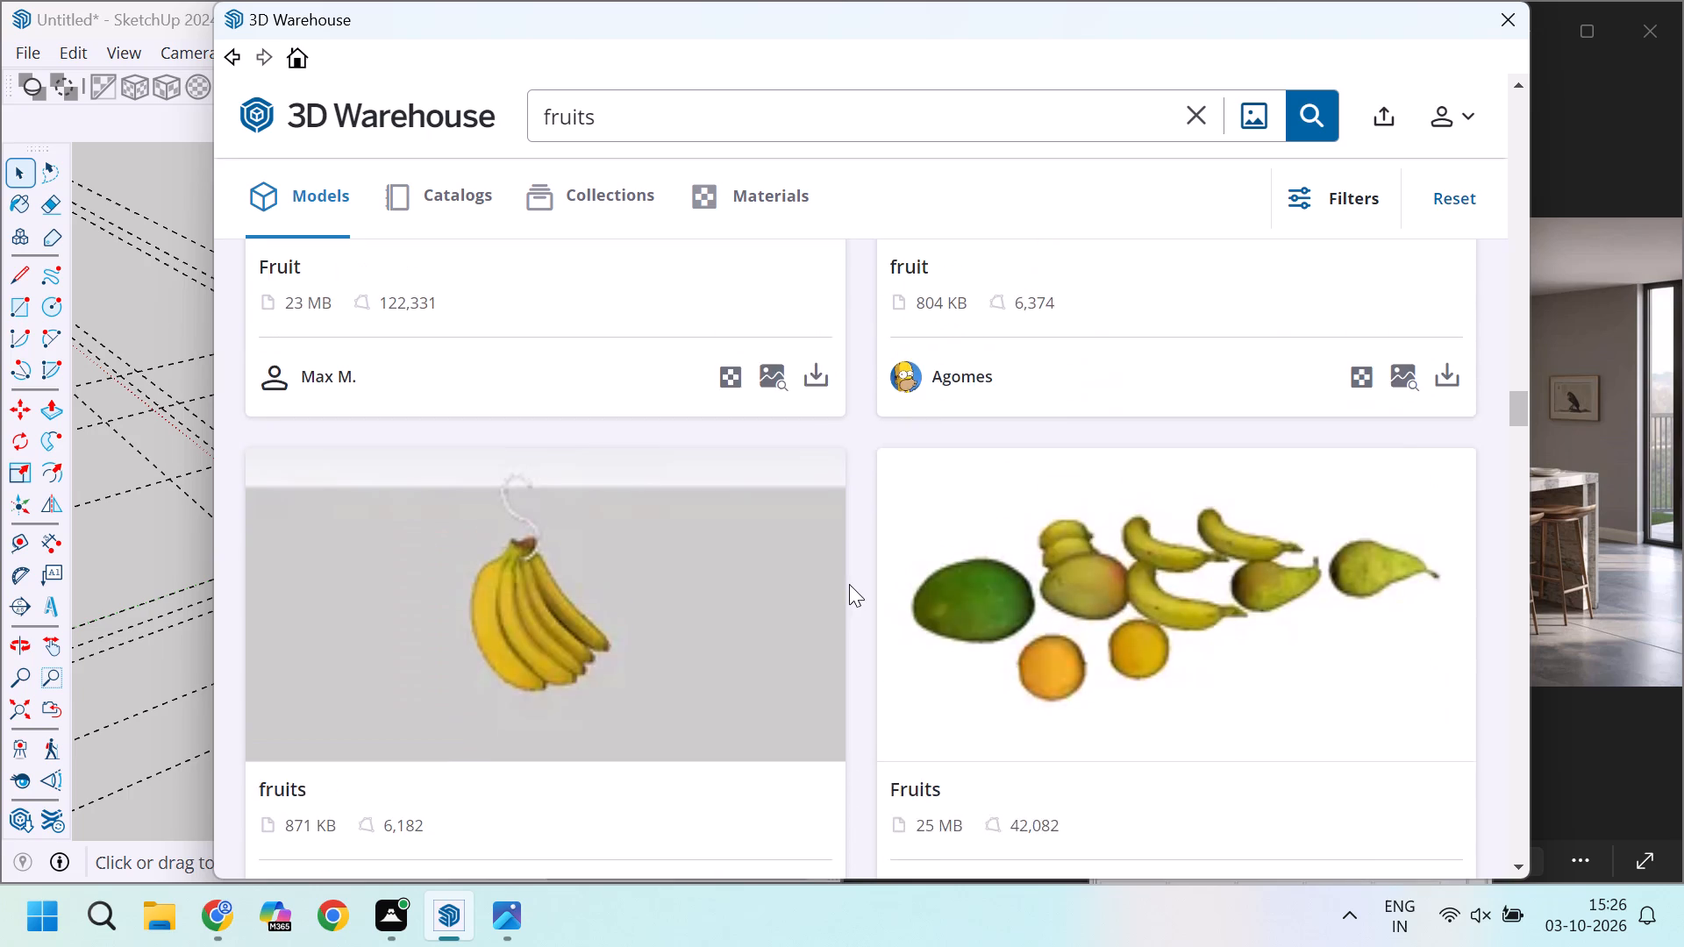
scroll(855, 582, down, 20)
scroll(855, 582, down, 3)
scroll(855, 582, up, 3)
scroll(855, 582, down, 1)
scroll(855, 582, up, 12)
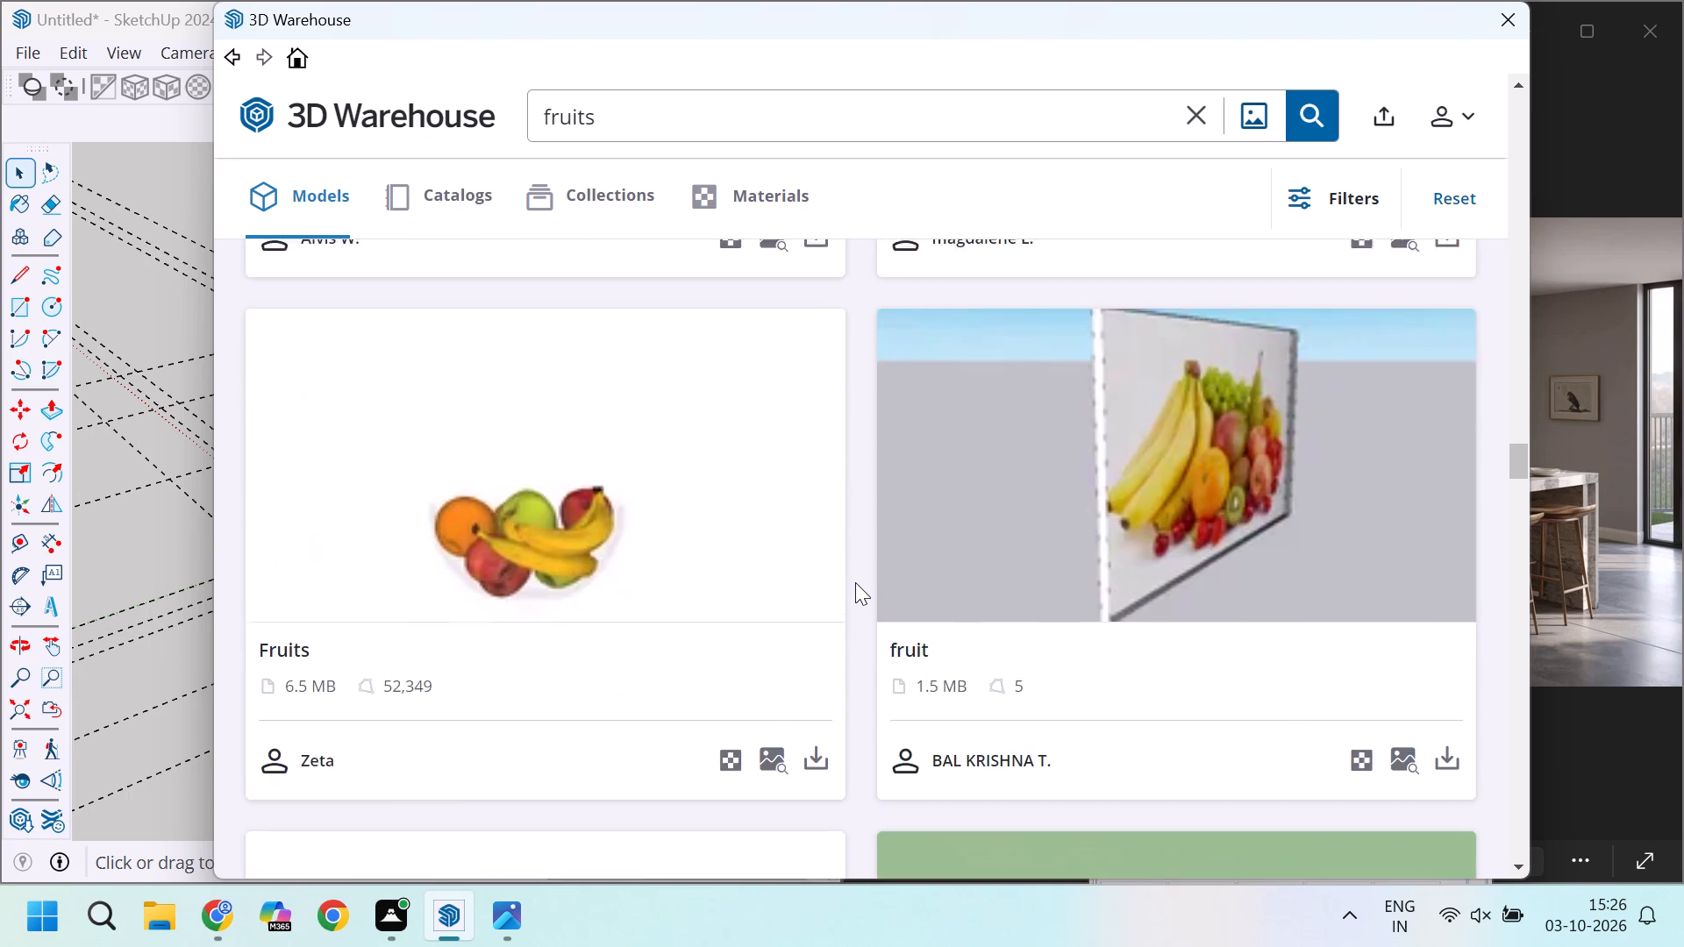
scroll(855, 582, down, 19)
scroll(866, 570, down, 4)
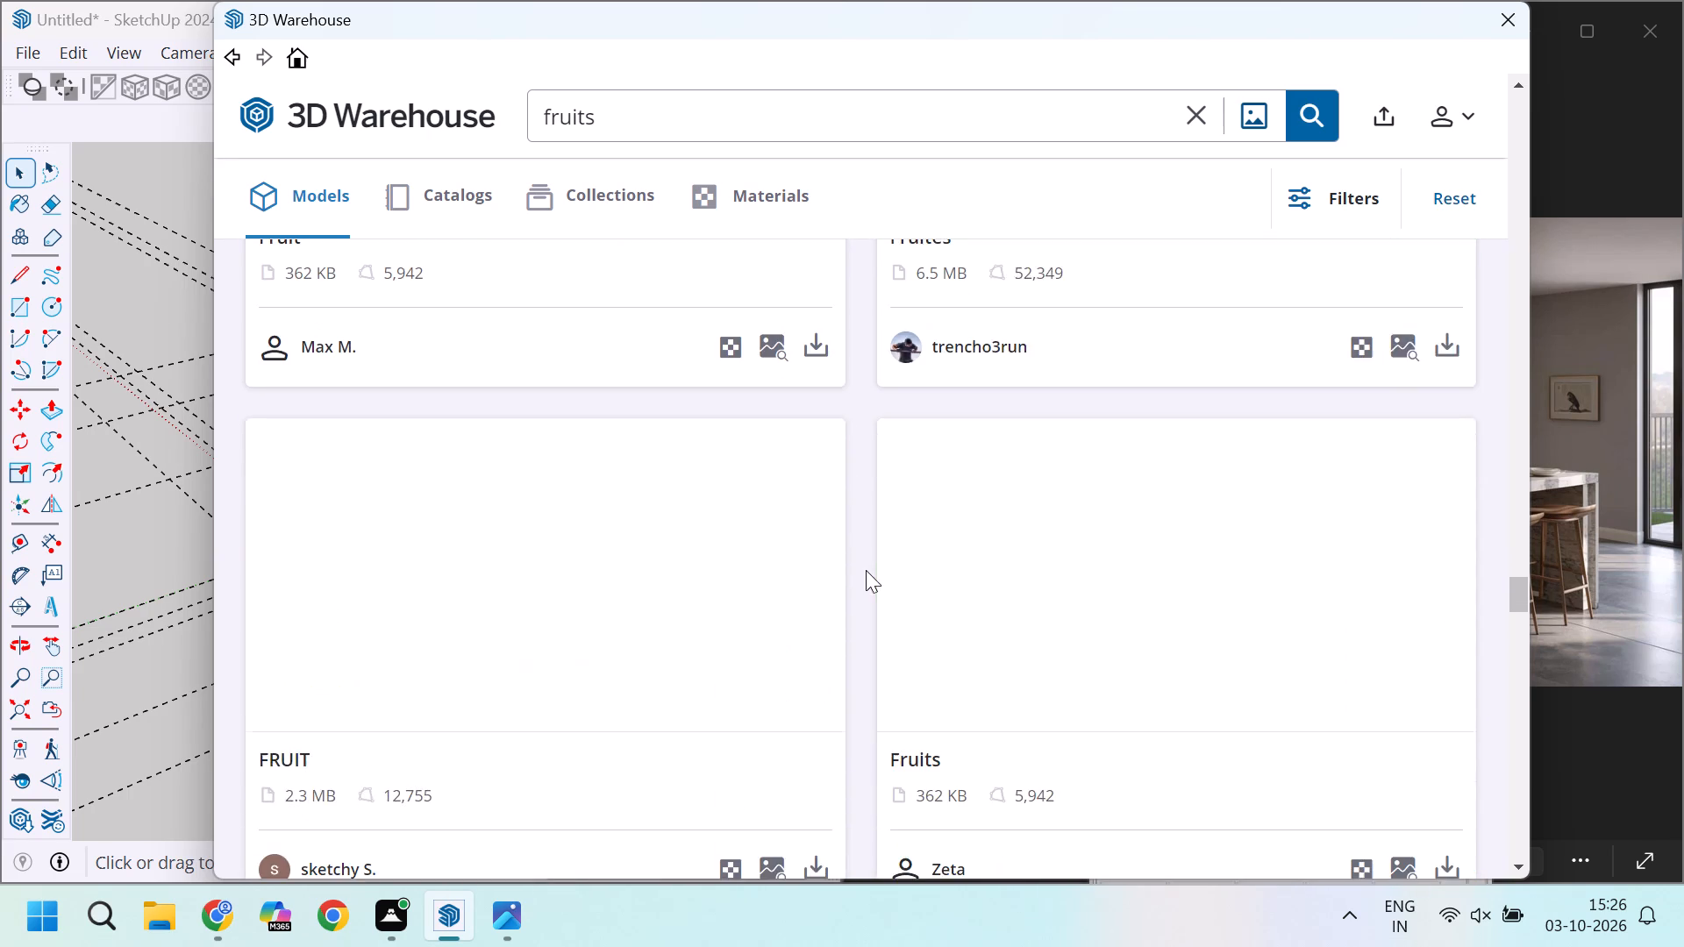
scroll(866, 570, down, 2)
scroll(866, 570, up, 8)
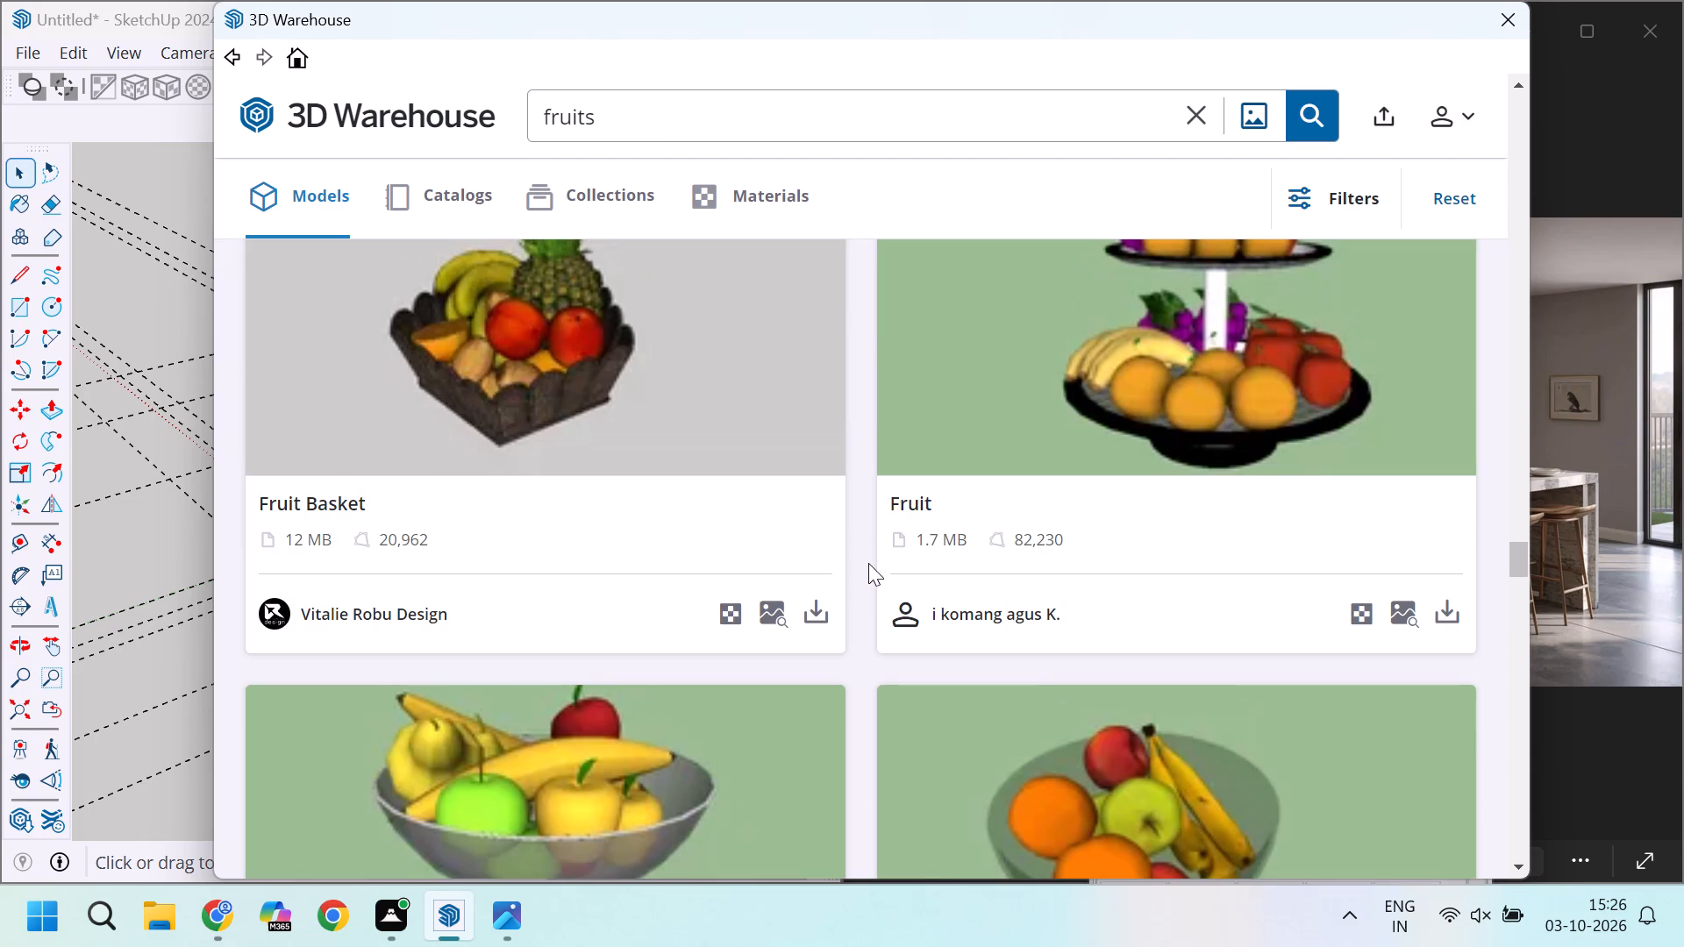
scroll(868, 563, down, 2)
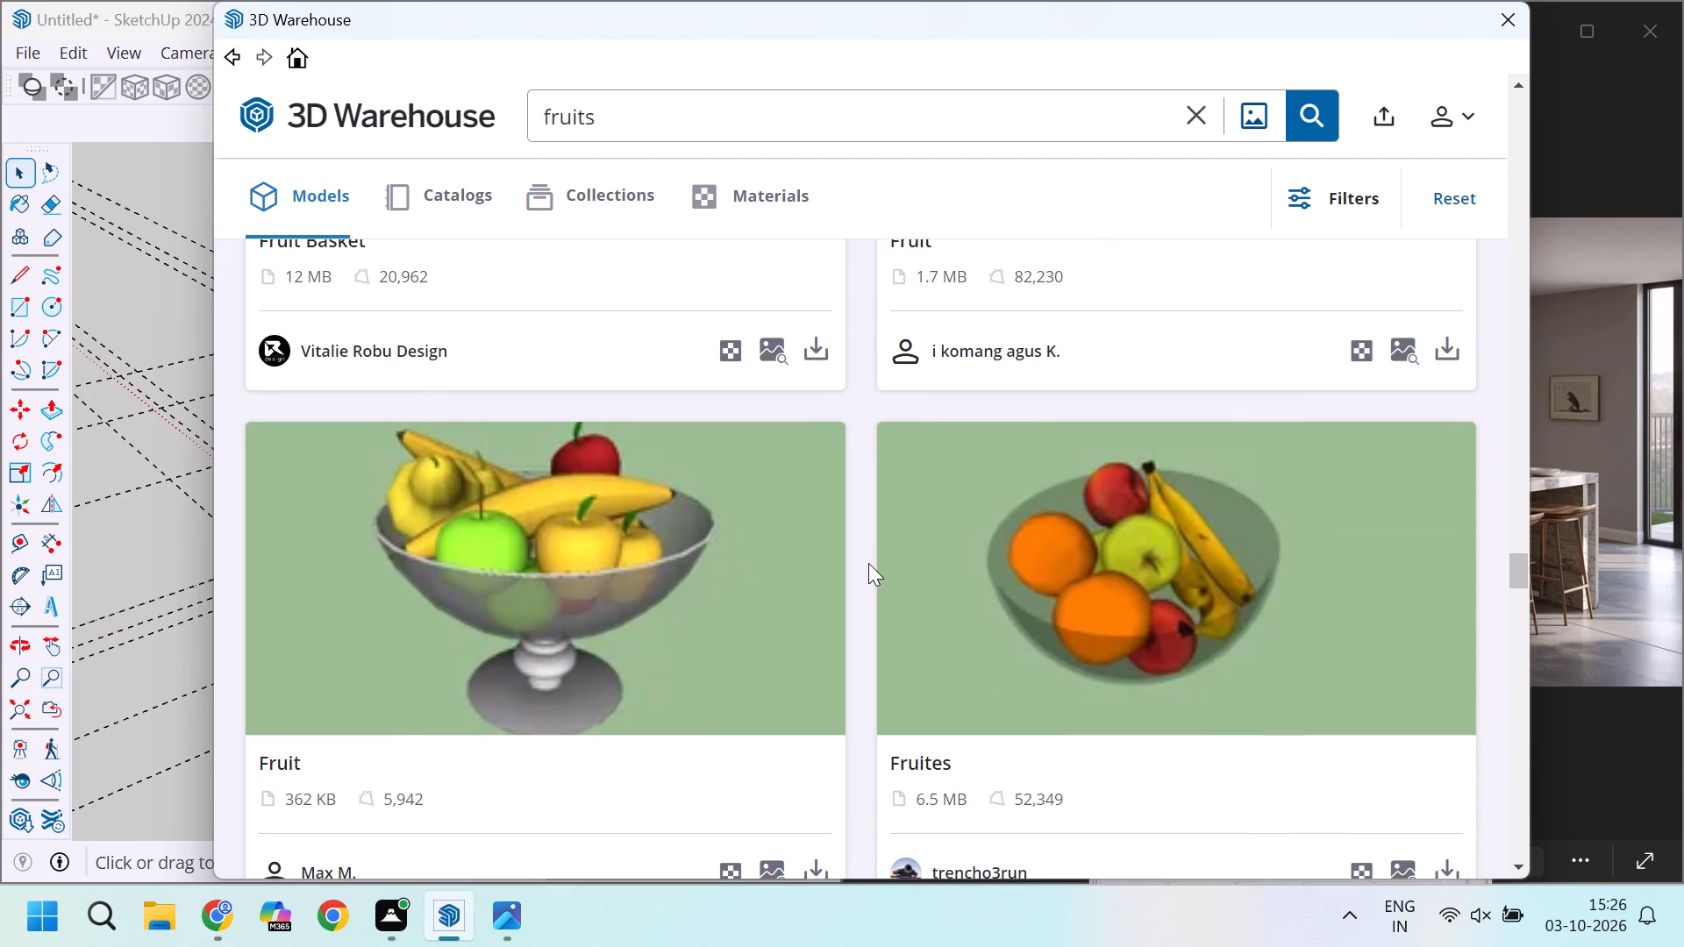
scroll(868, 563, down, 6)
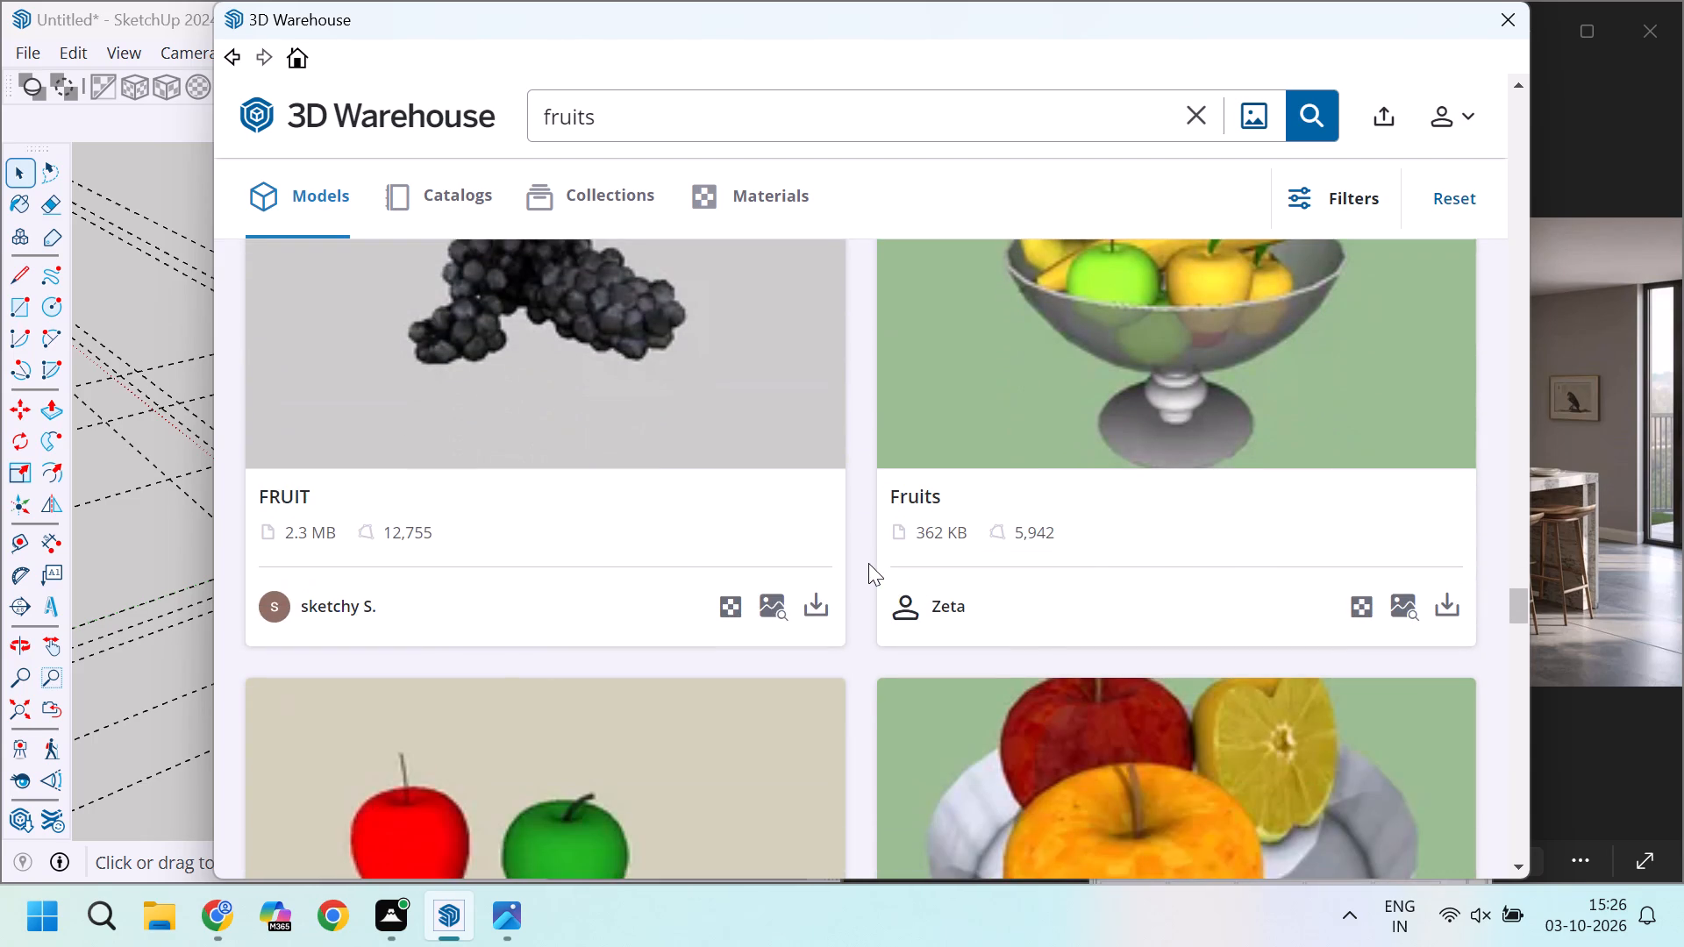
scroll(868, 563, up, 1)
scroll(868, 563, down, 8)
scroll(959, 564, down, 3)
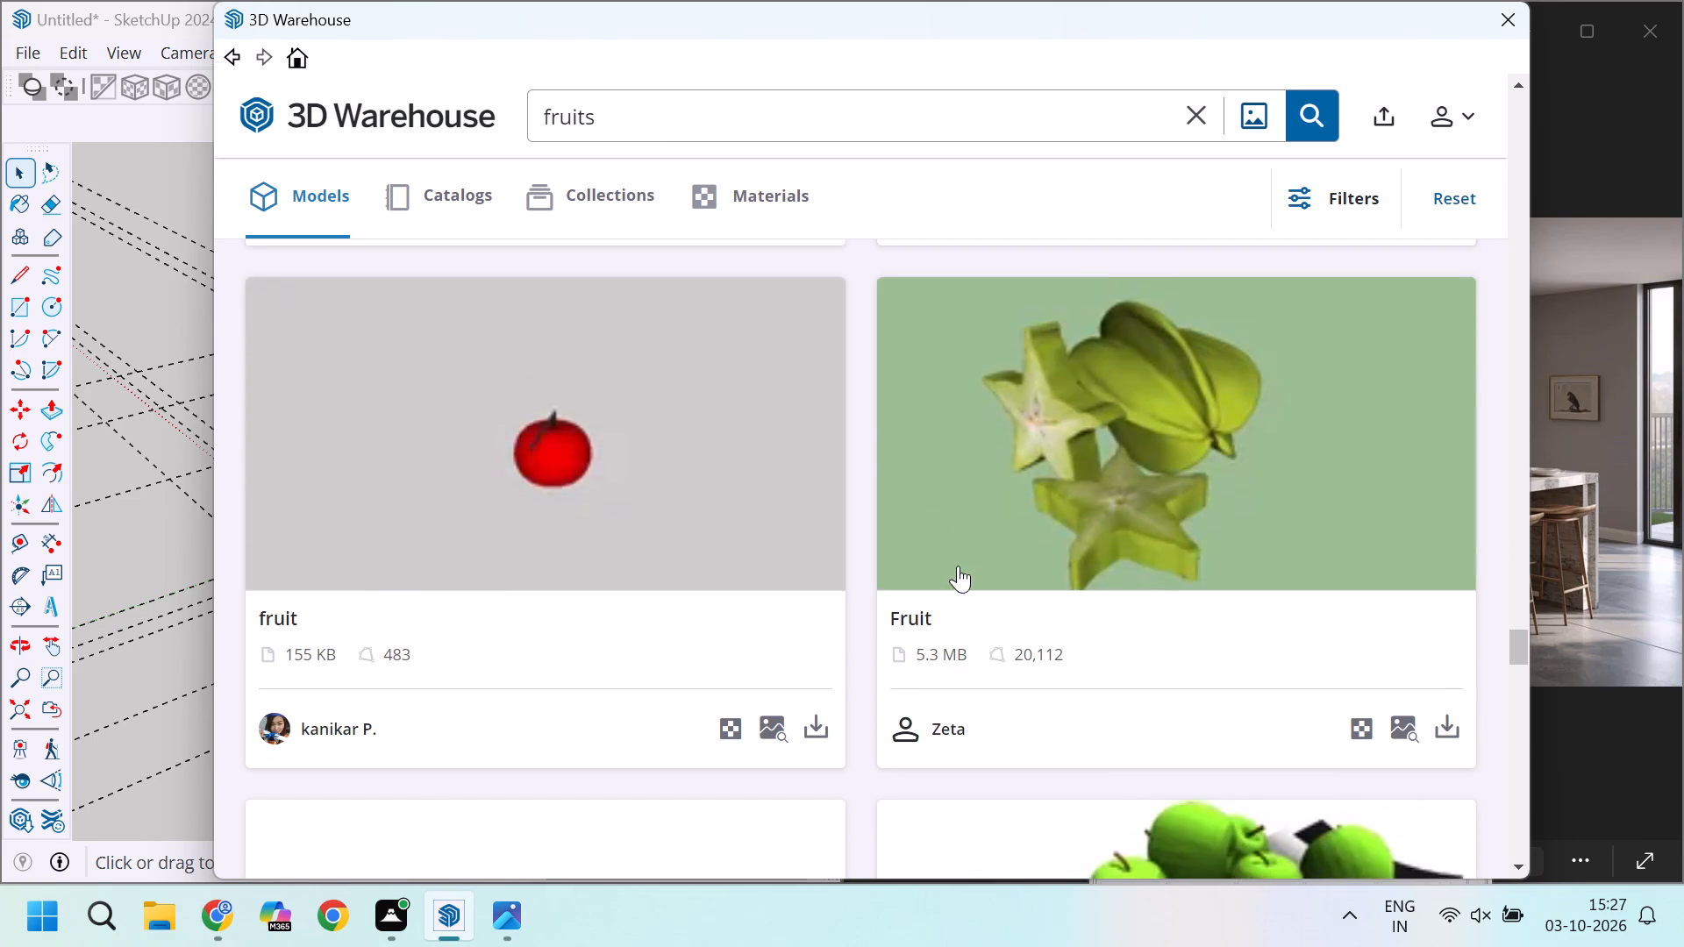
scroll(977, 569, down, 13)
scroll(978, 570, up, 1)
scroll(978, 570, down, 2)
scroll(992, 598, up, 19)
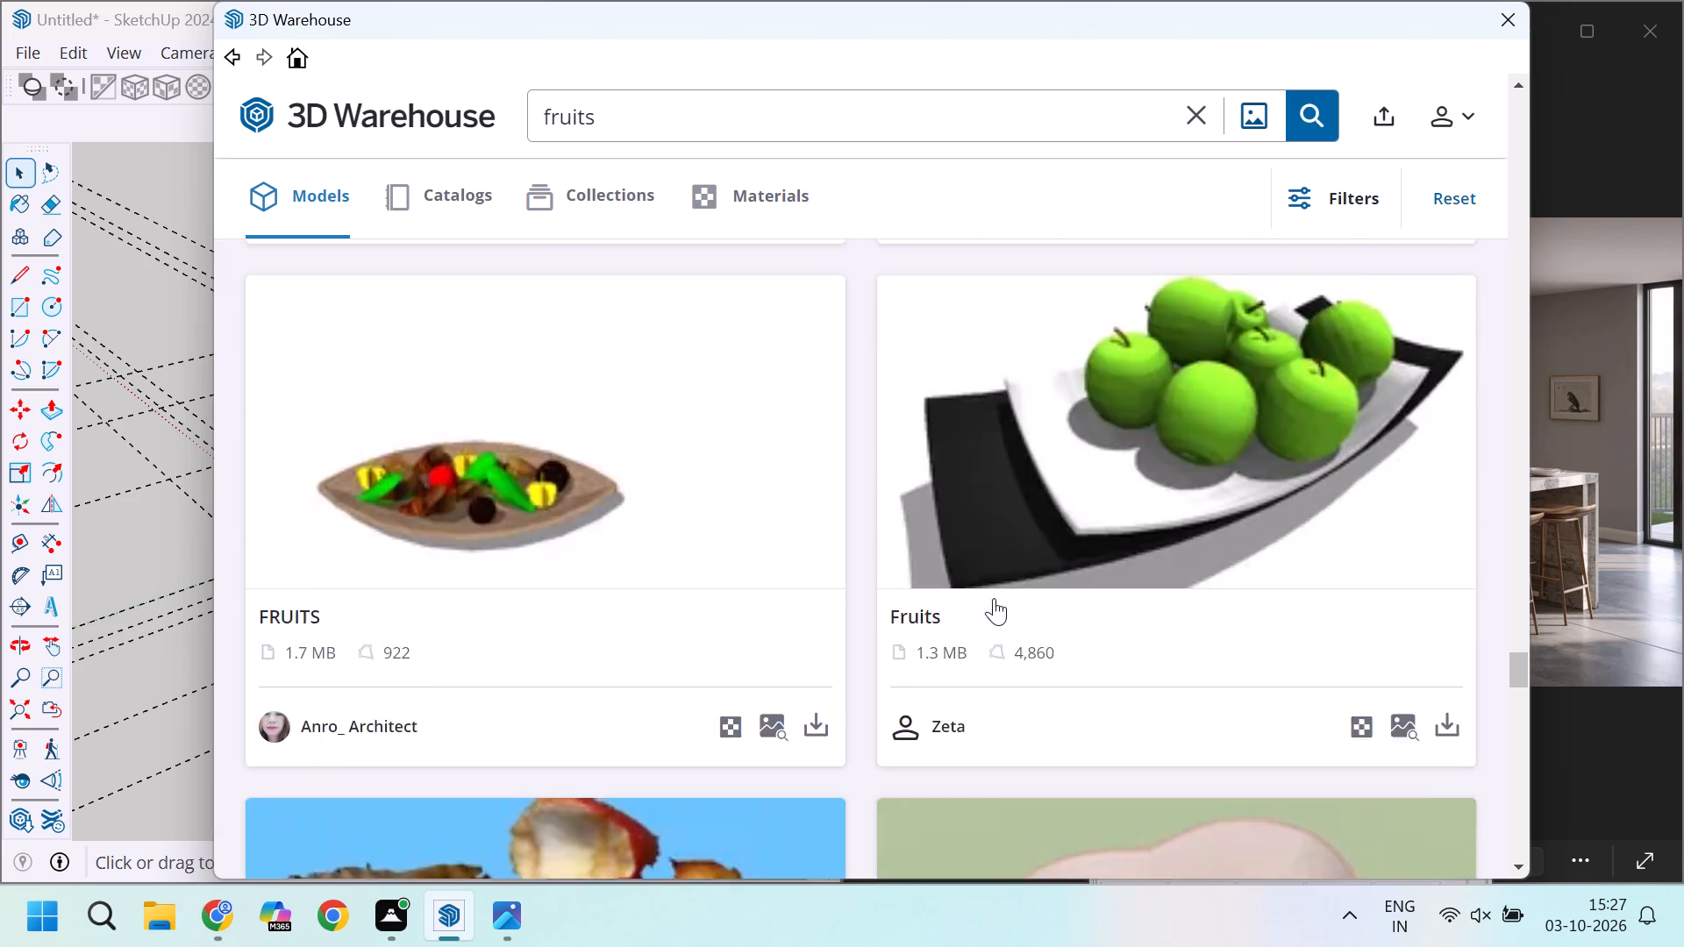
Return to the start of the results and refine the 3D Warehouse search to "fruits bowl".
scroll(994, 598, up, 20)
scroll(994, 598, up, 20)
scroll(994, 598, up, 18)
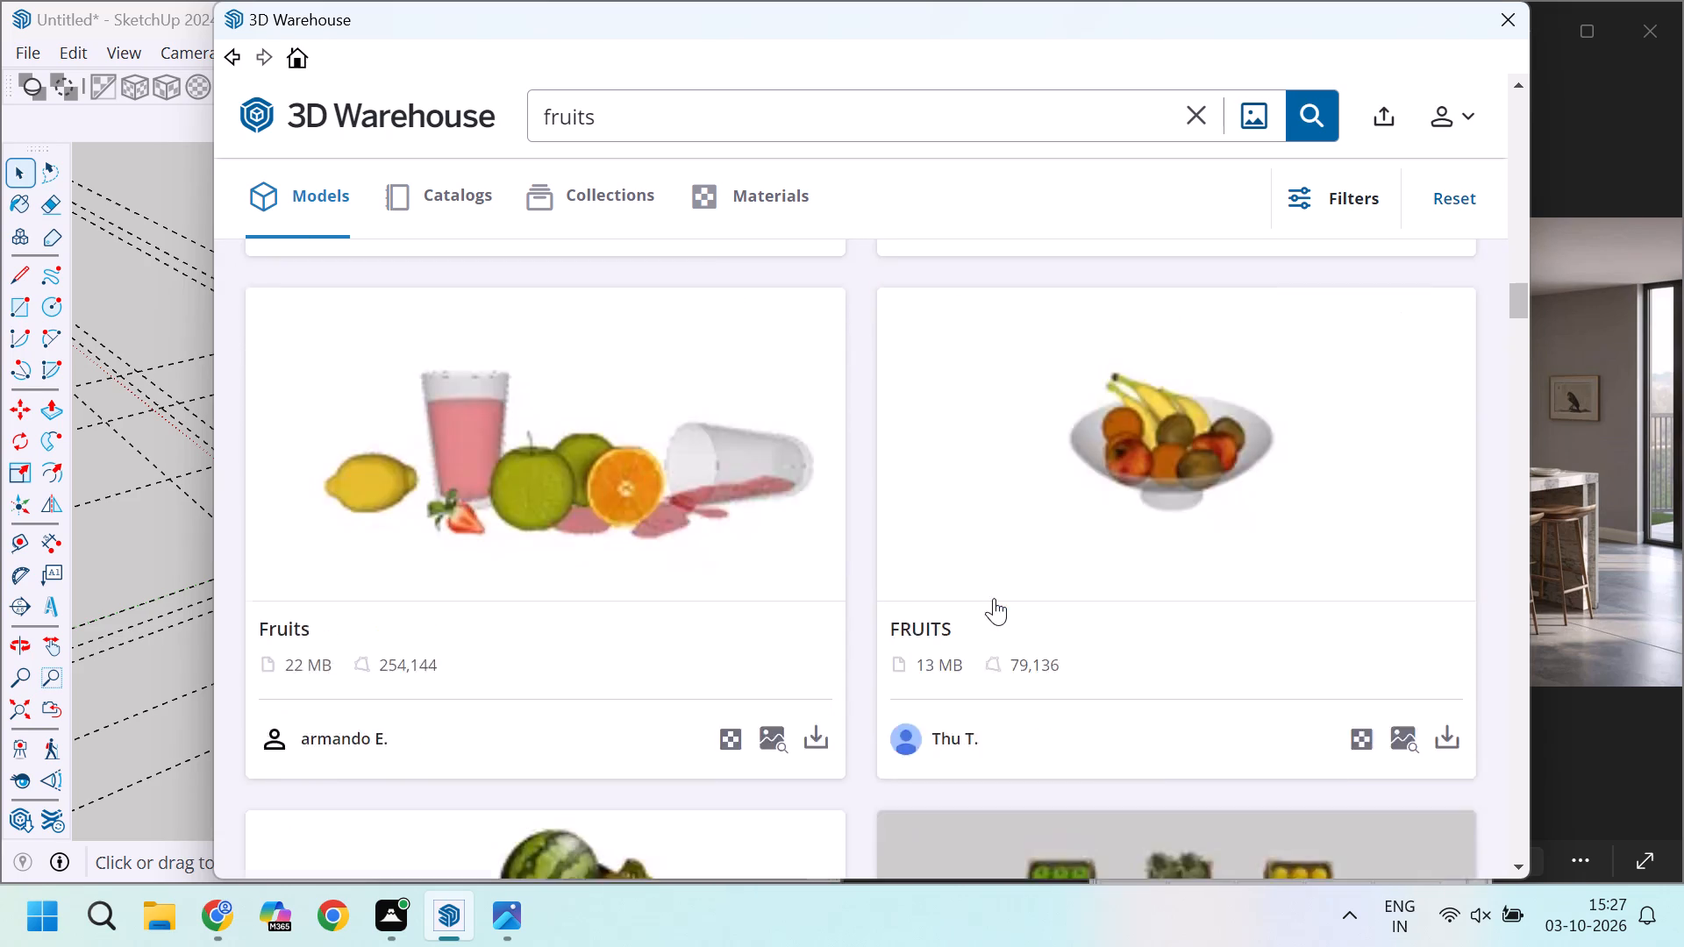
scroll(994, 598, up, 14)
scroll(994, 598, up, 12)
scroll(994, 598, up, 18)
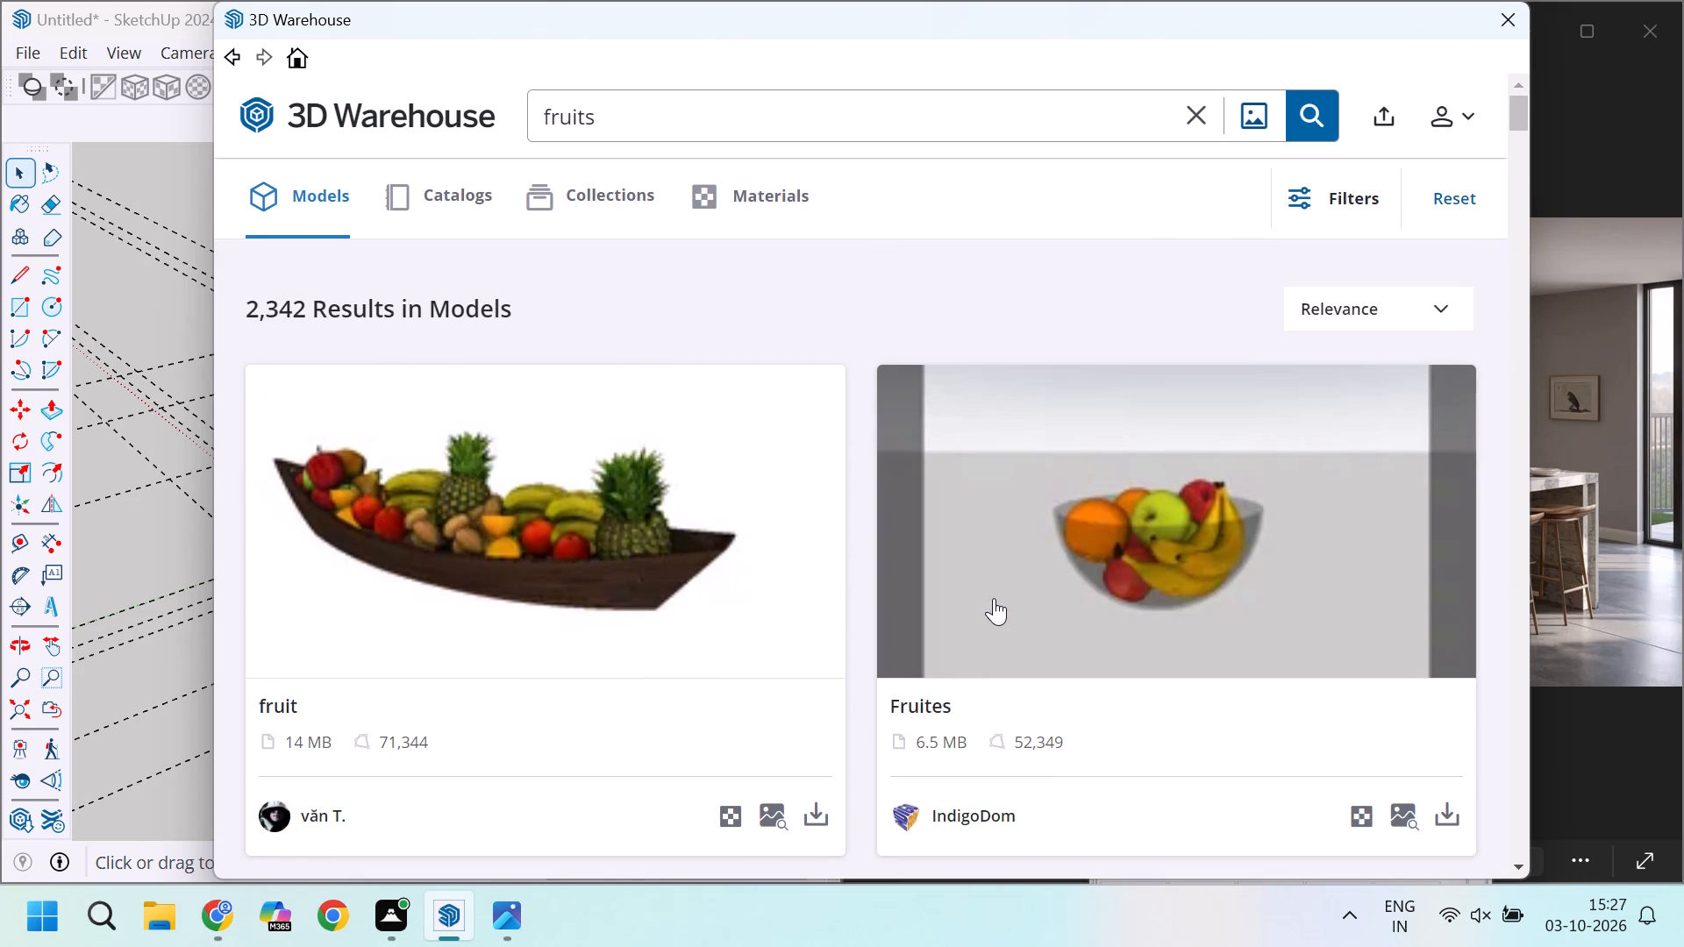
click(640, 96)
key(space)
text(bowl)
key(Return)
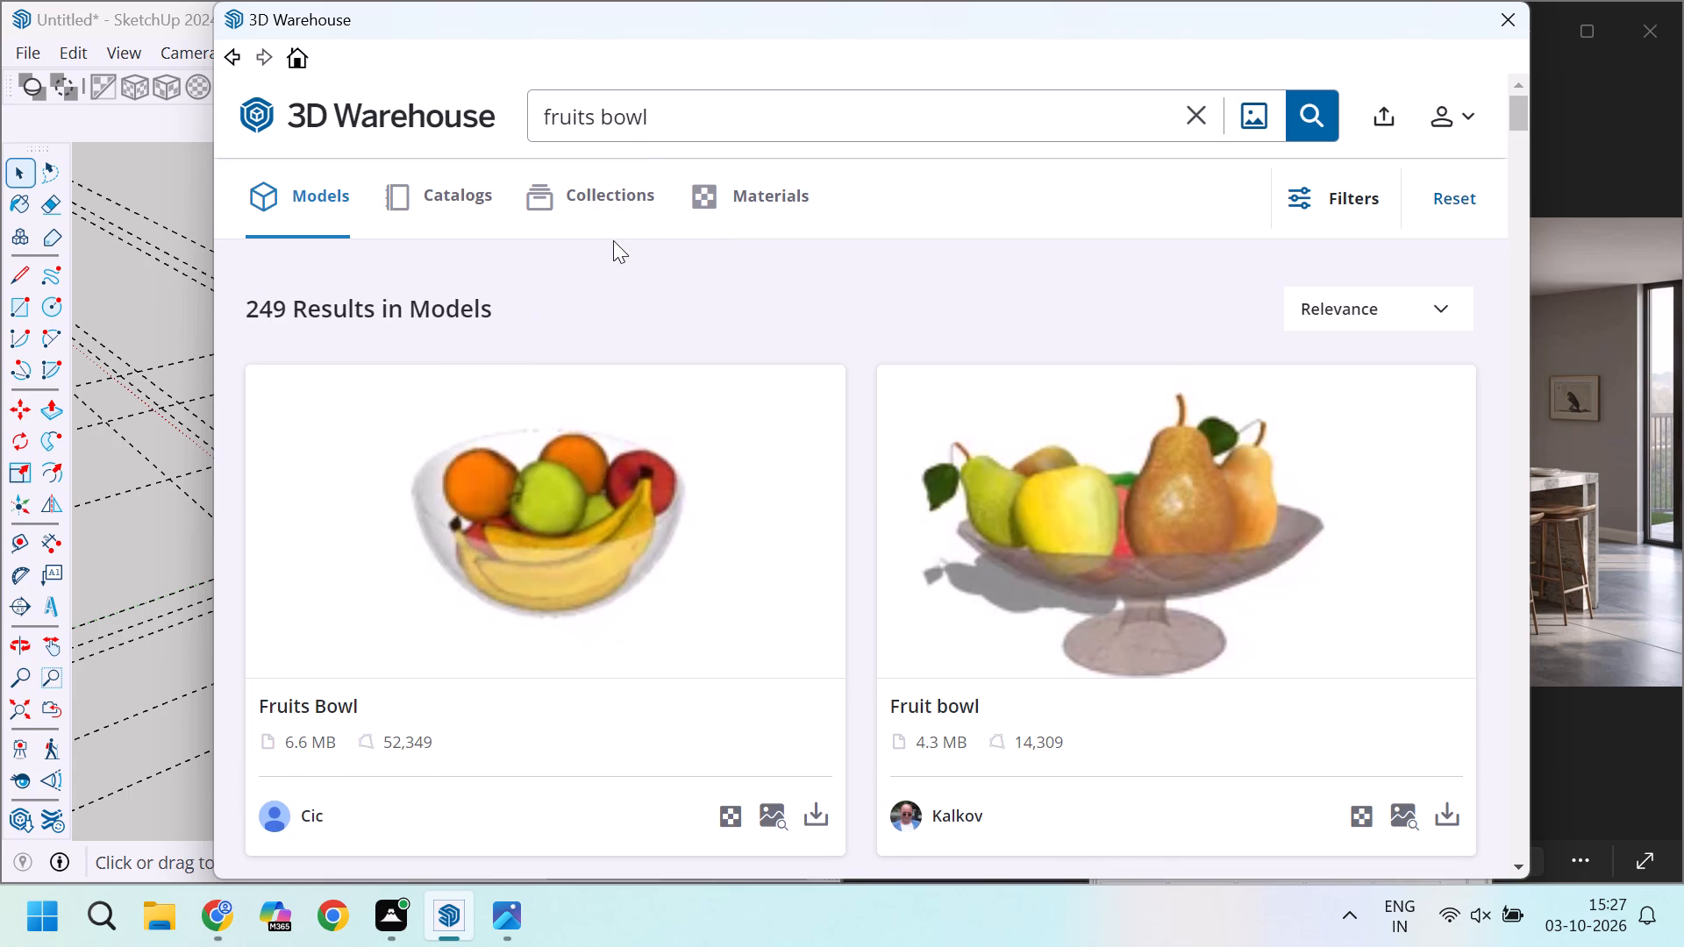
Examine the first "fruits bowl" results in 3D Warehouse for a bowl like the one on the reference photo's island.
scroll(721, 455, down, 3)
scroll(723, 454, up, 1)
scroll(723, 454, down, 2)
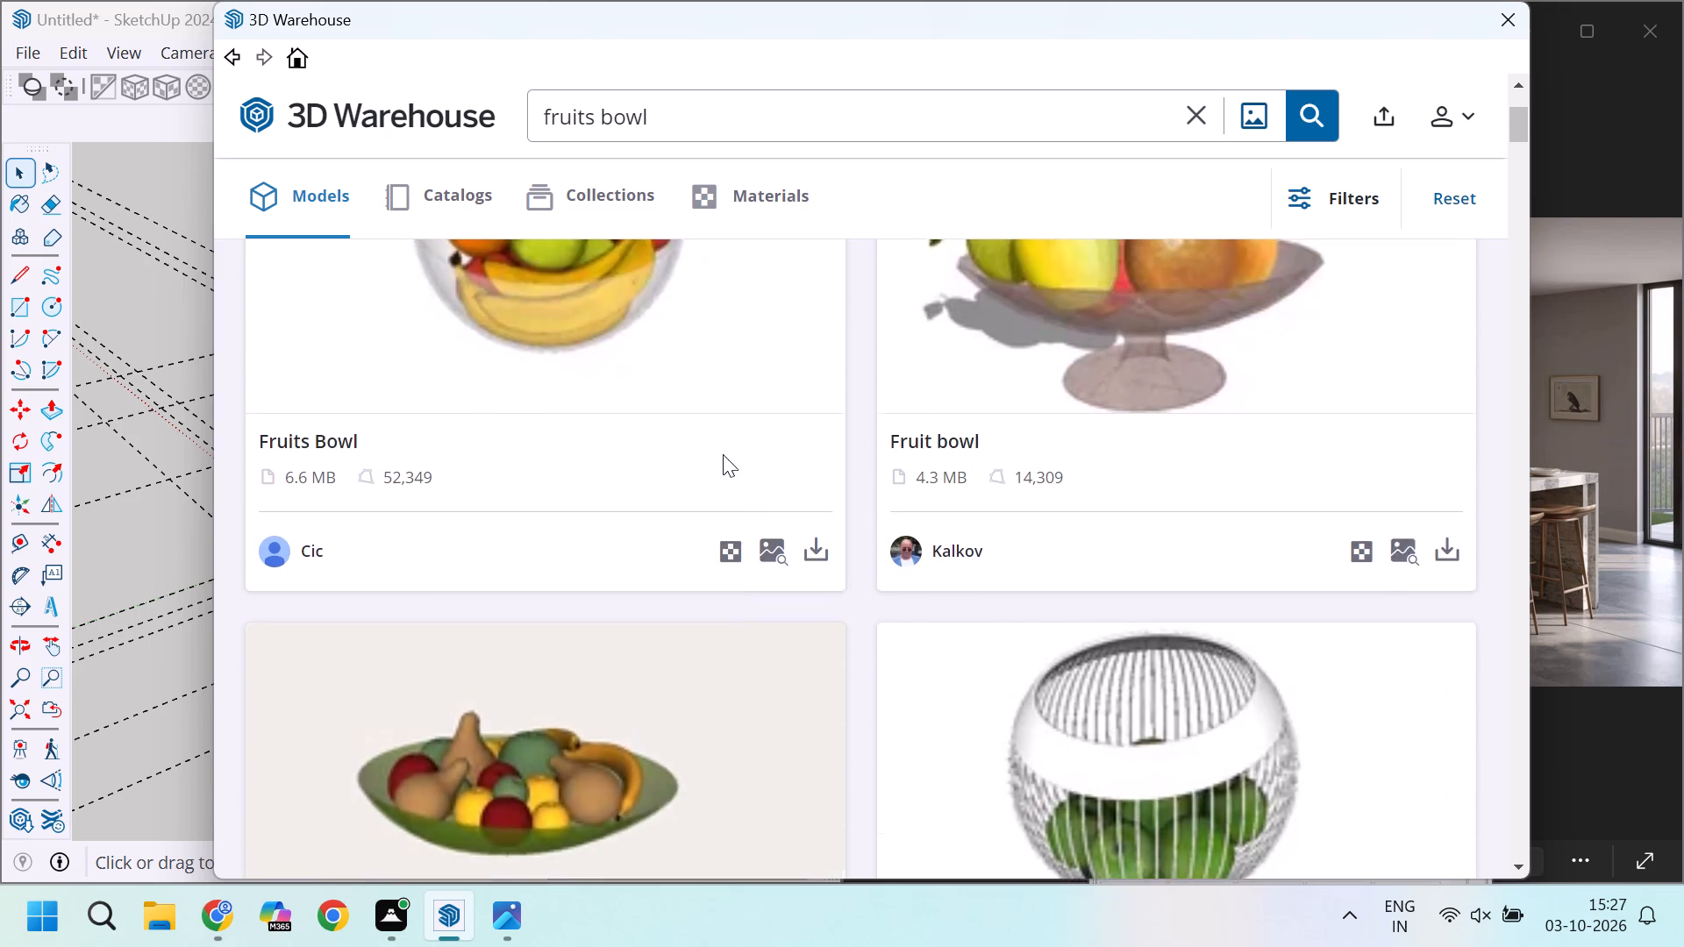
scroll(723, 454, down, 7)
scroll(708, 473, up, 2)
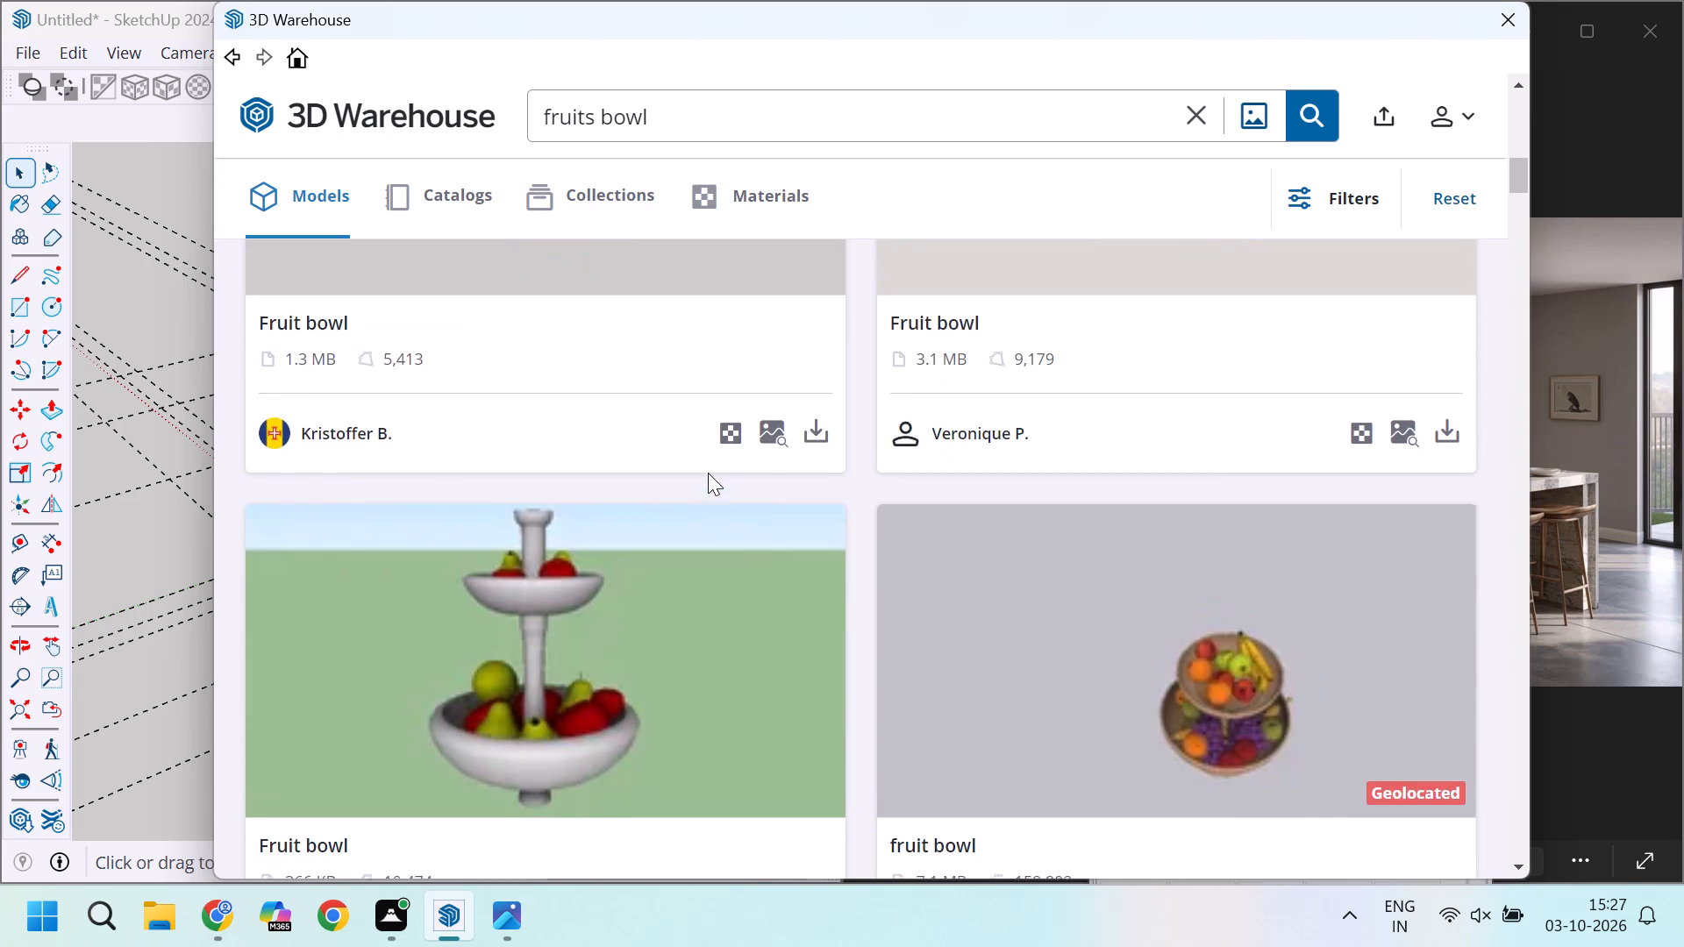
scroll(708, 473, up, 1)
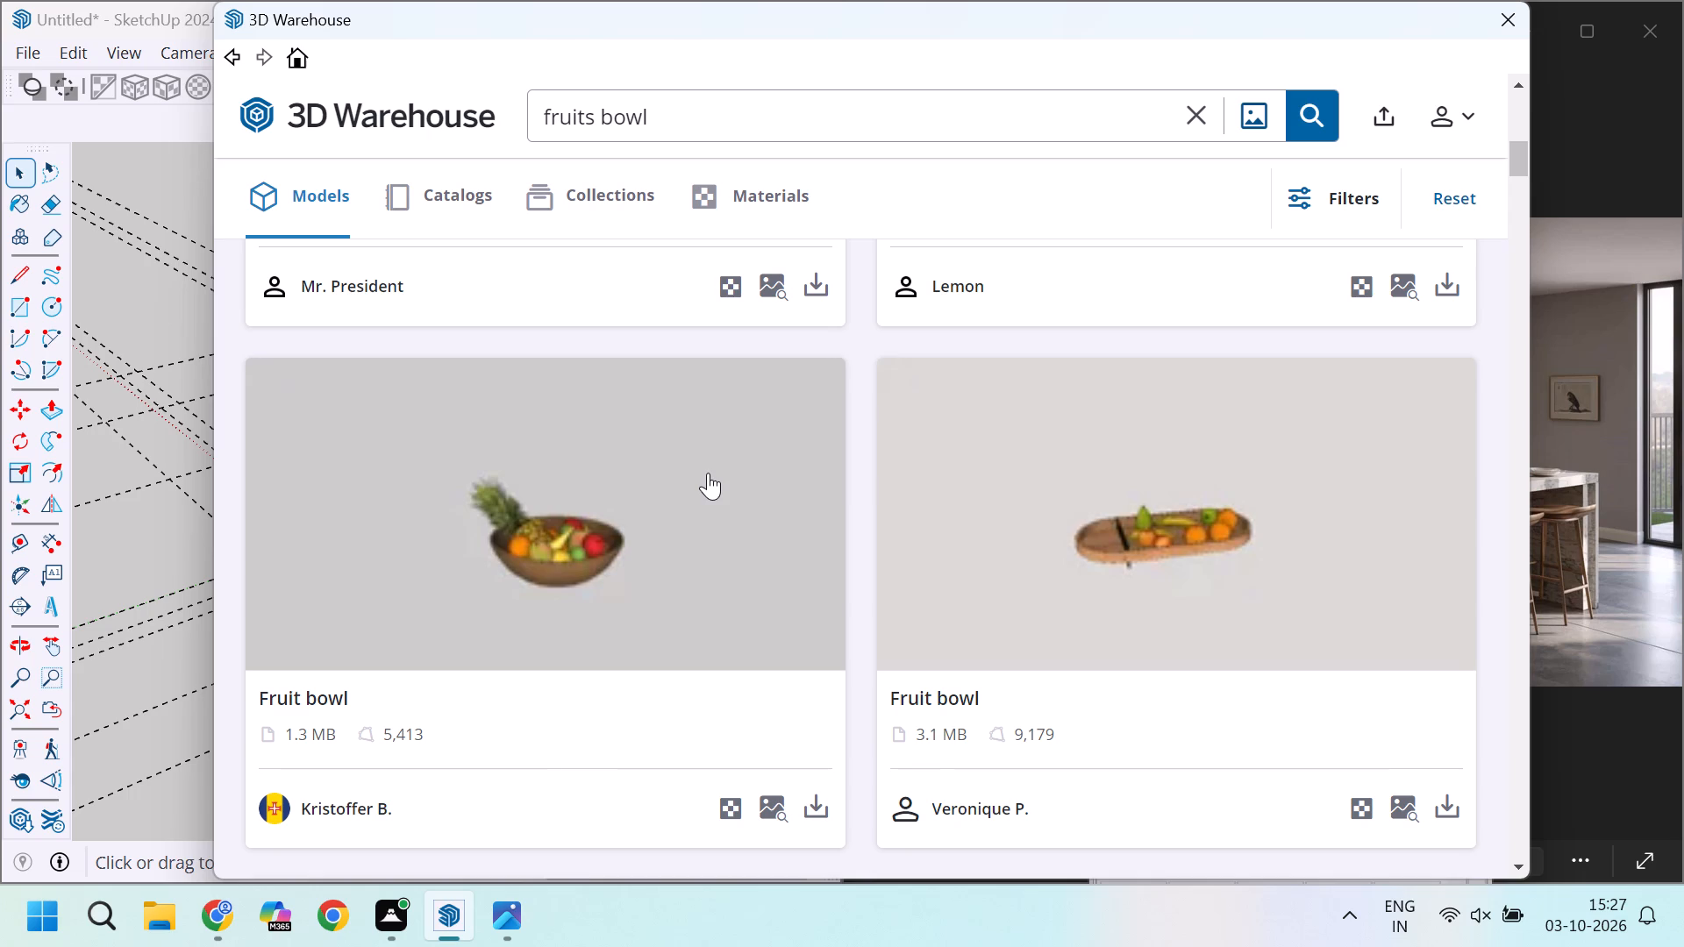
scroll(712, 447, up, 6)
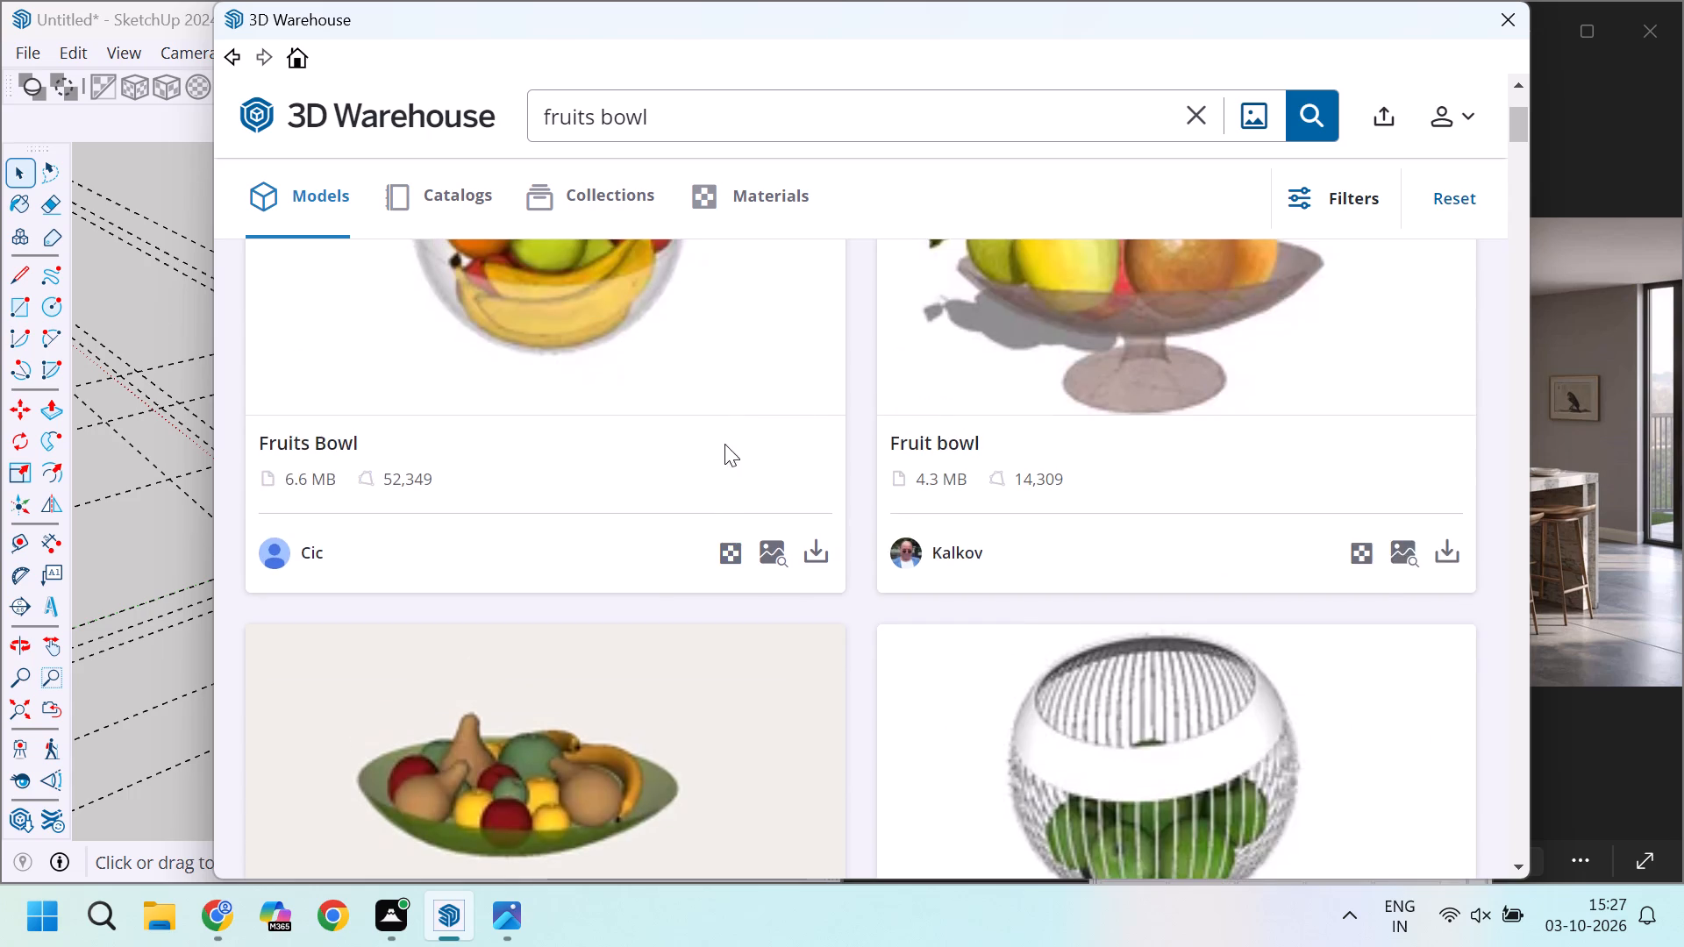
scroll(758, 458, down, 1)
scroll(762, 458, up, 6)
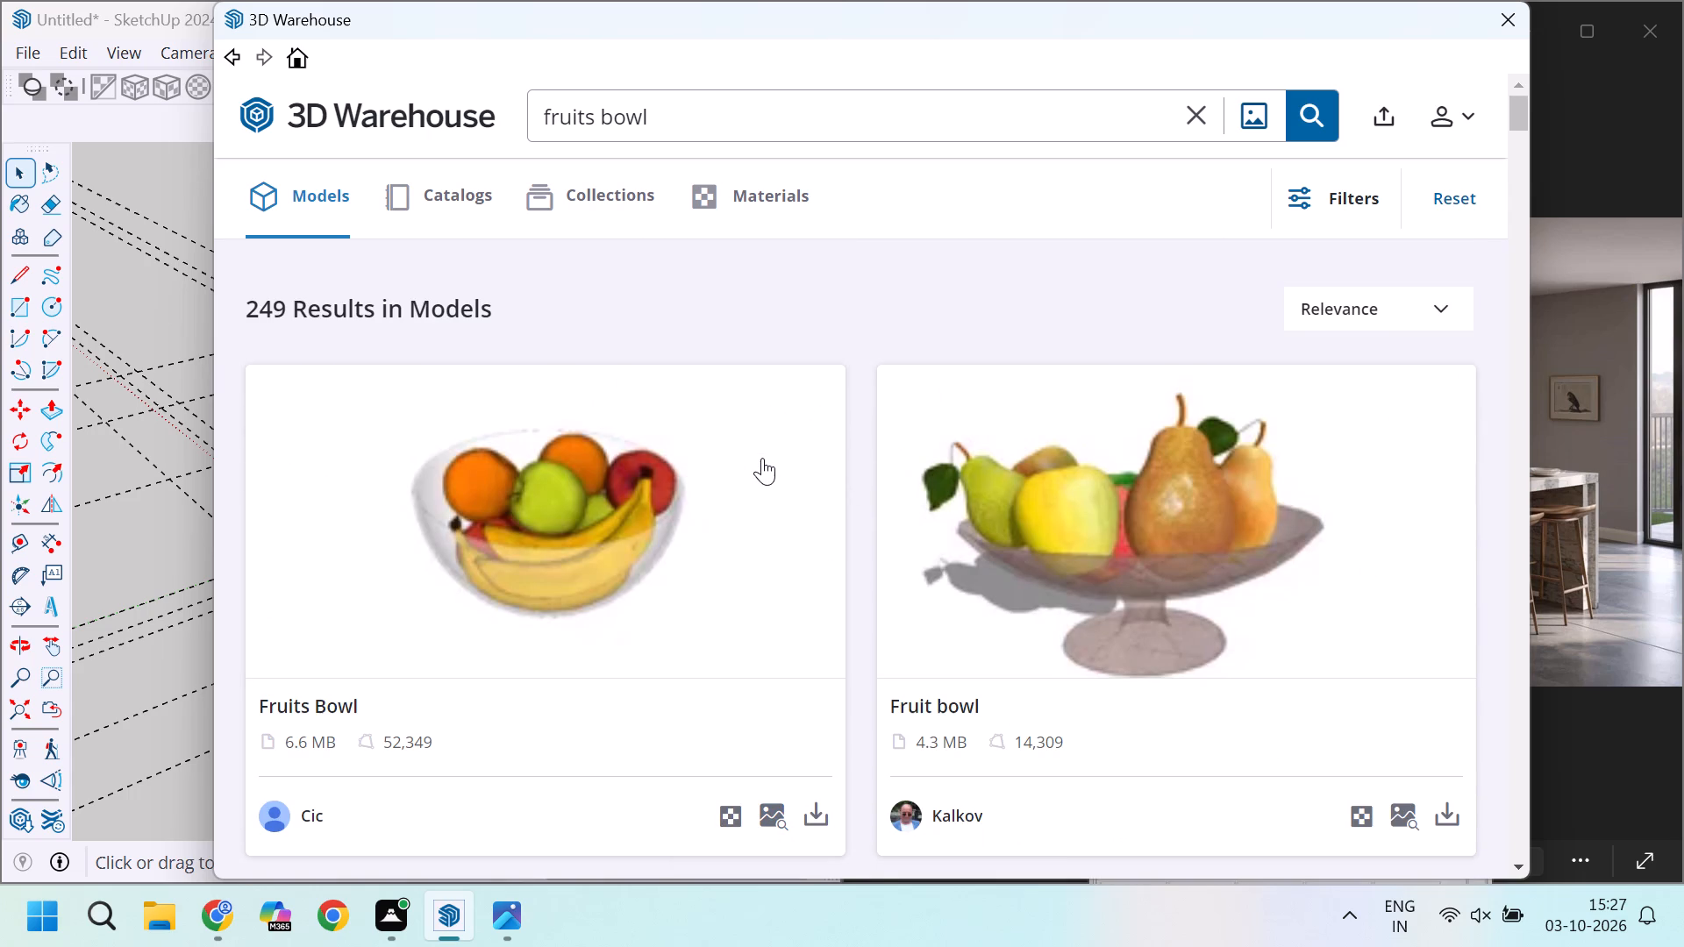
Look further through the "fruits bowl" results, comparing bowl shapes, materials and fruit against the reference photo's island bowl.
scroll(767, 459, down, 10)
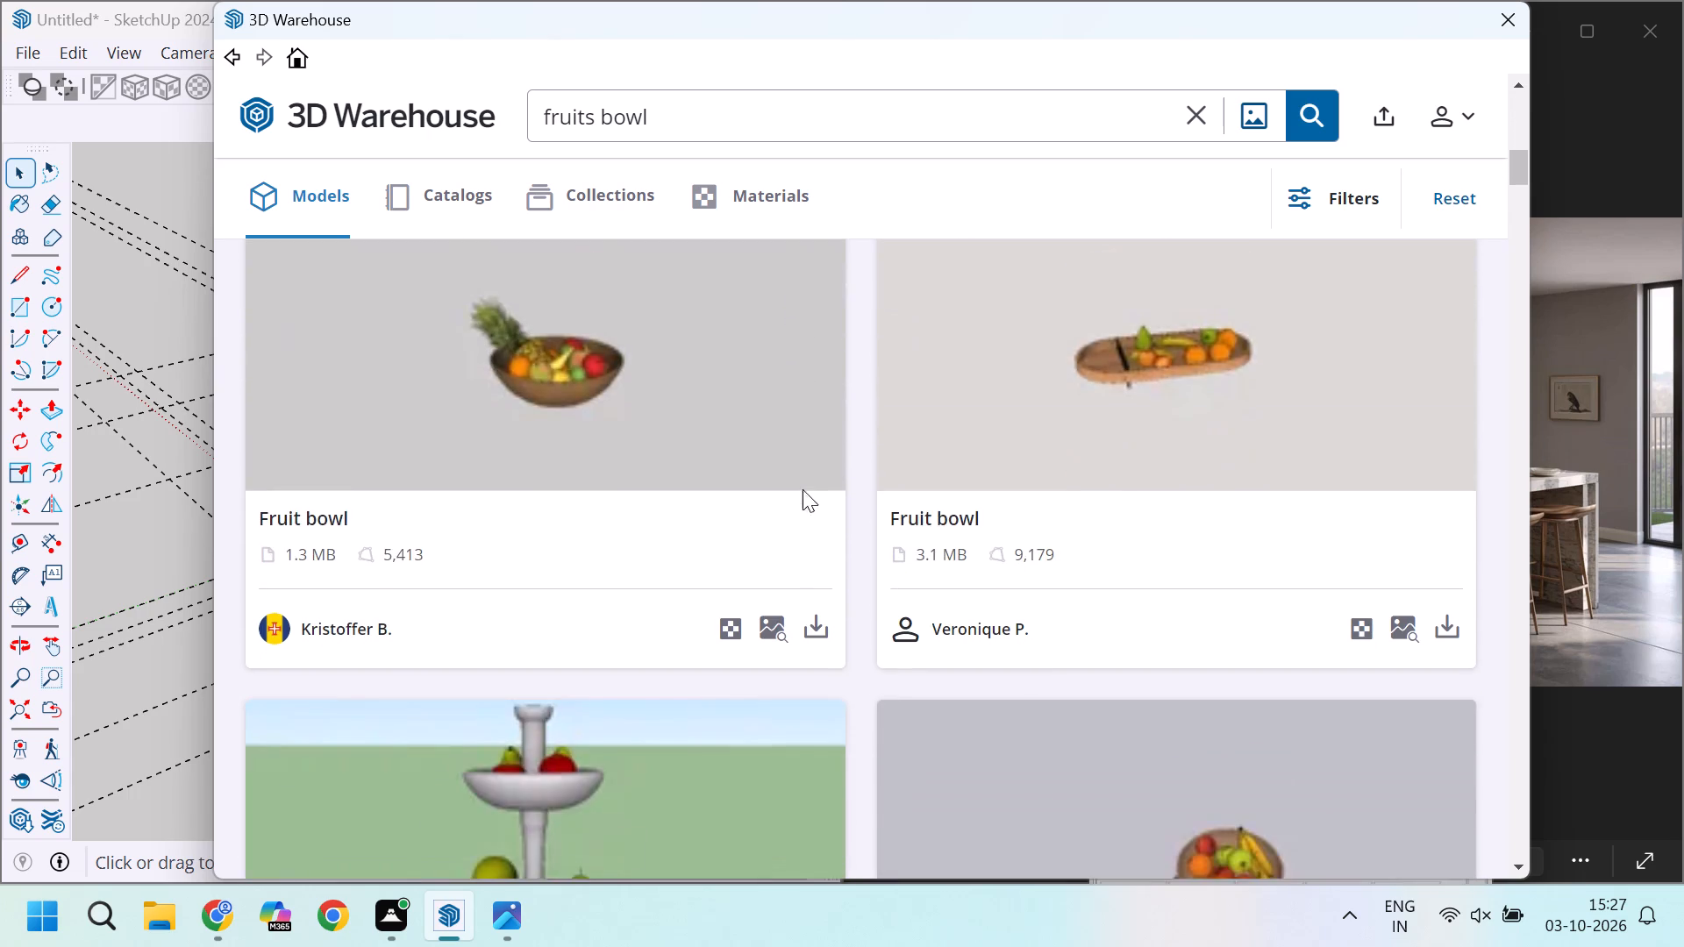
scroll(814, 499, down, 3)
scroll(874, 546, down, 3)
scroll(873, 545, up, 3)
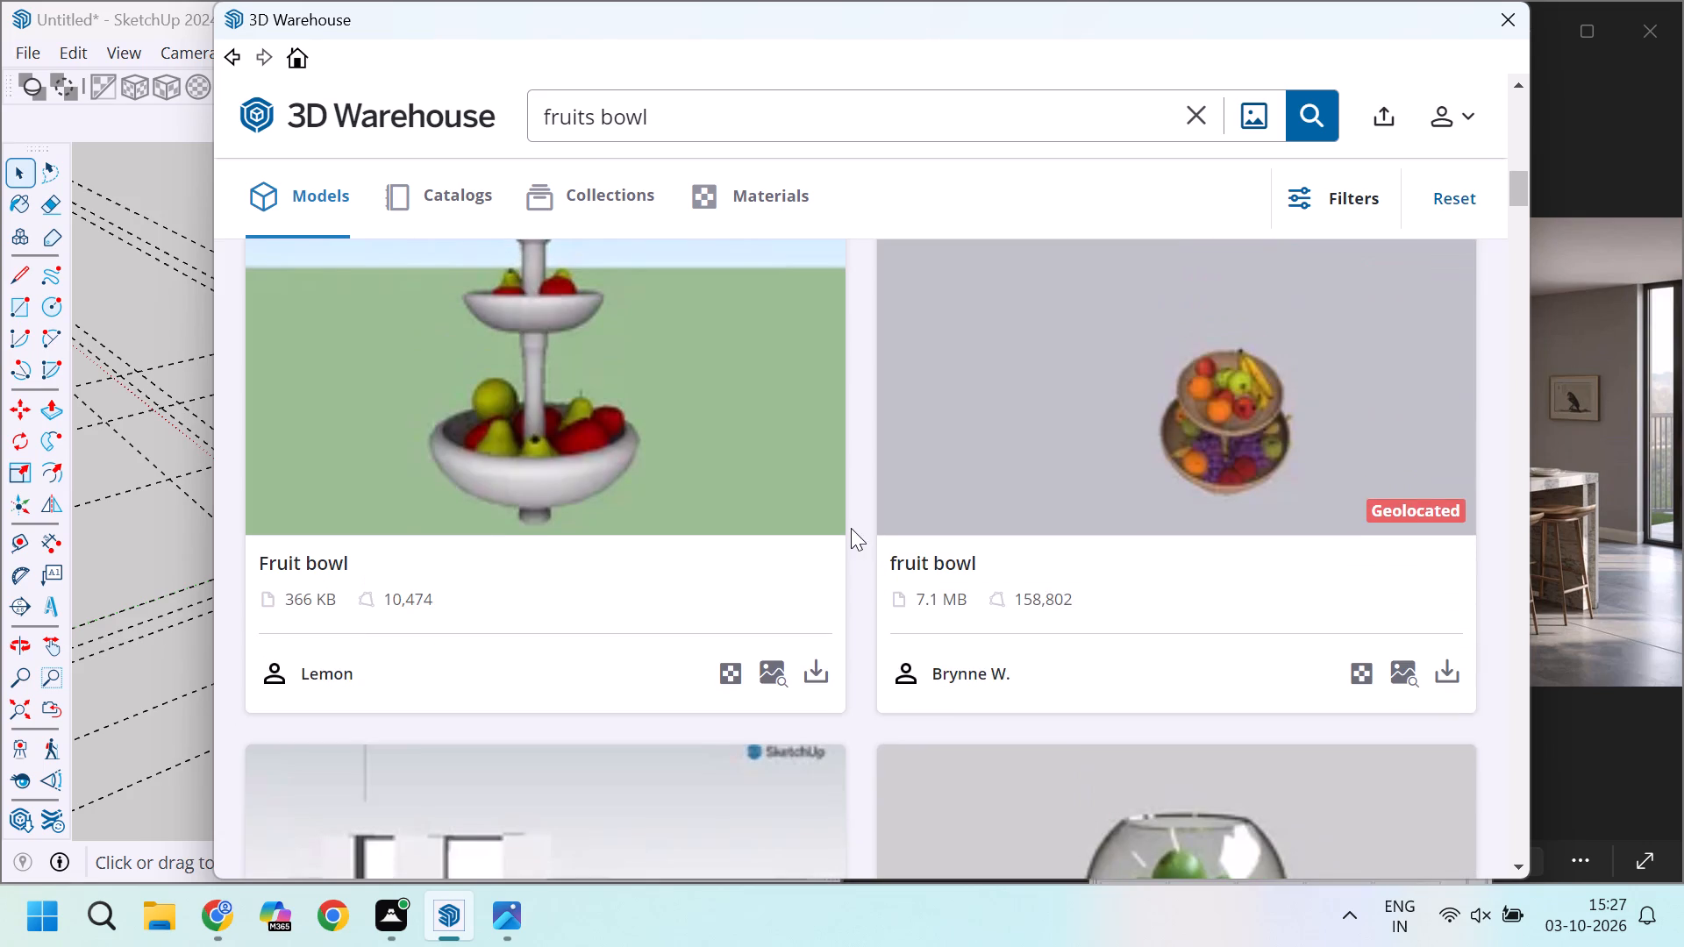
scroll(851, 528, down, 11)
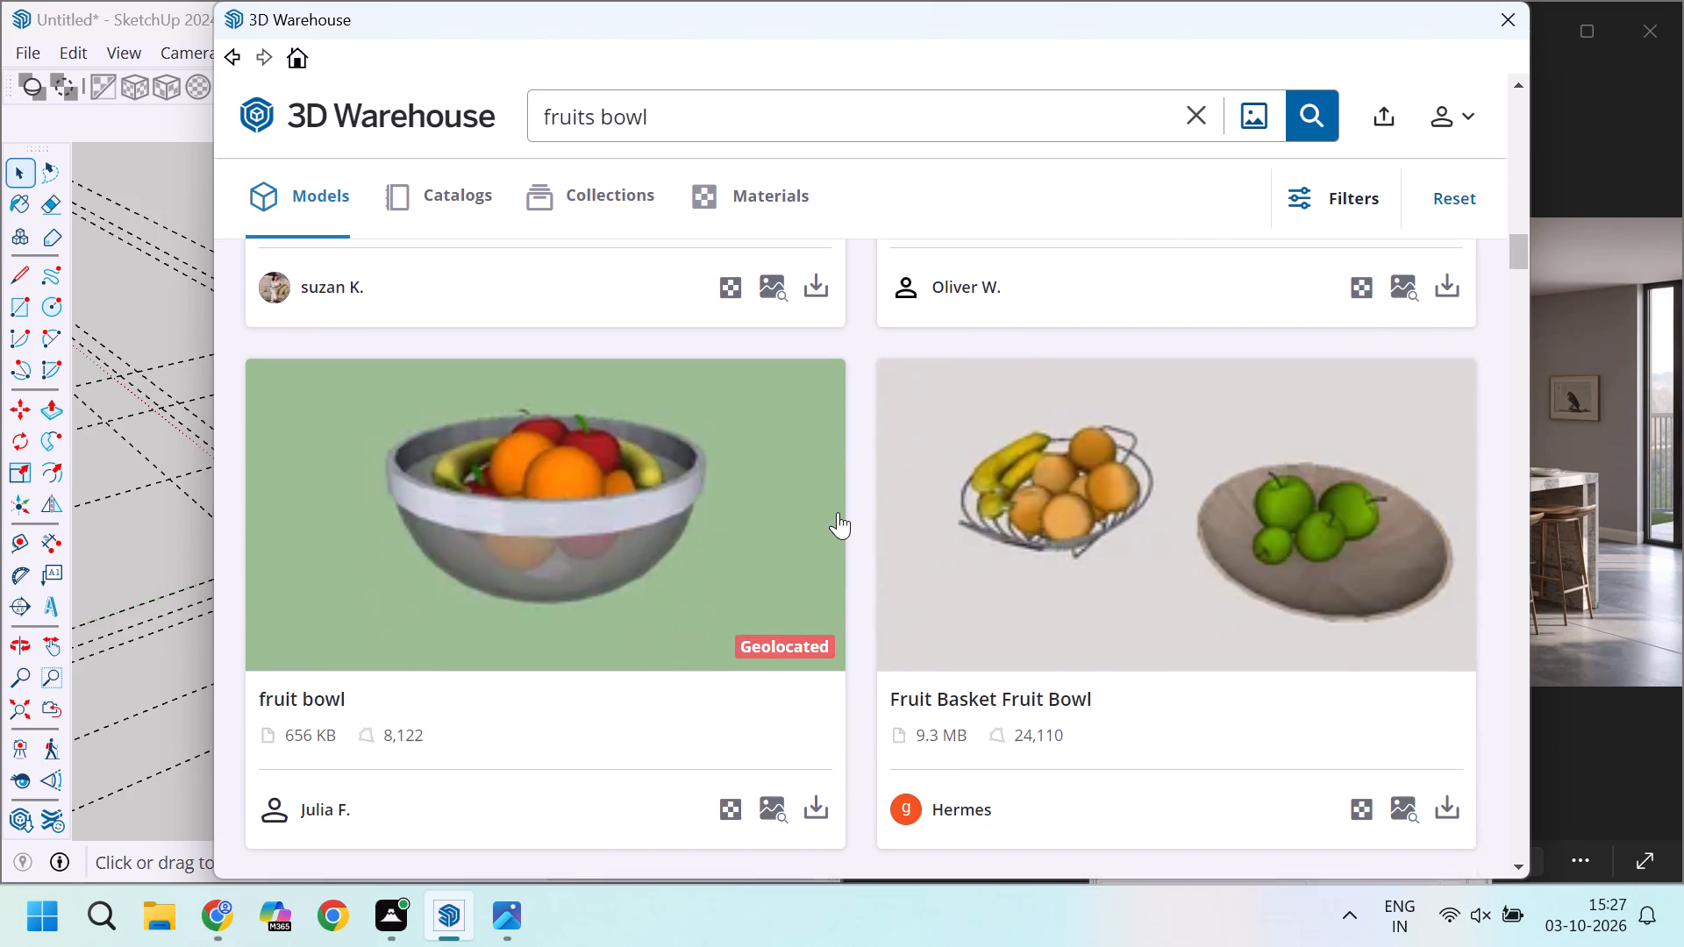
scroll(838, 509, down, 2)
scroll(837, 508, up, 2)
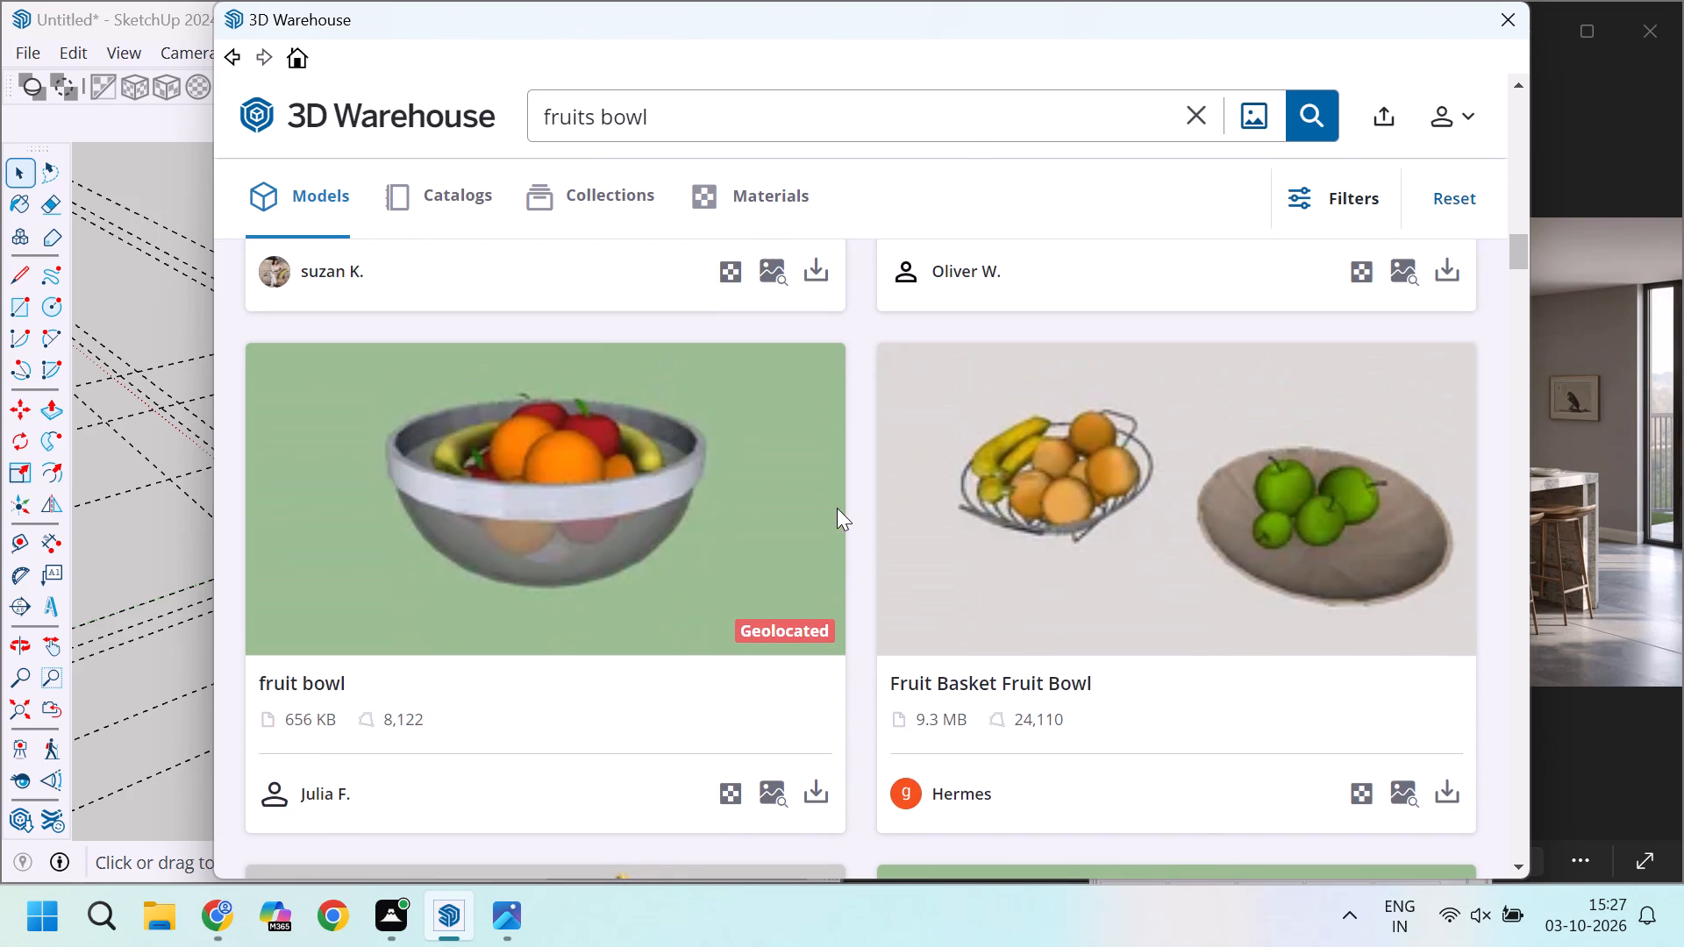
scroll(837, 508, down, 4)
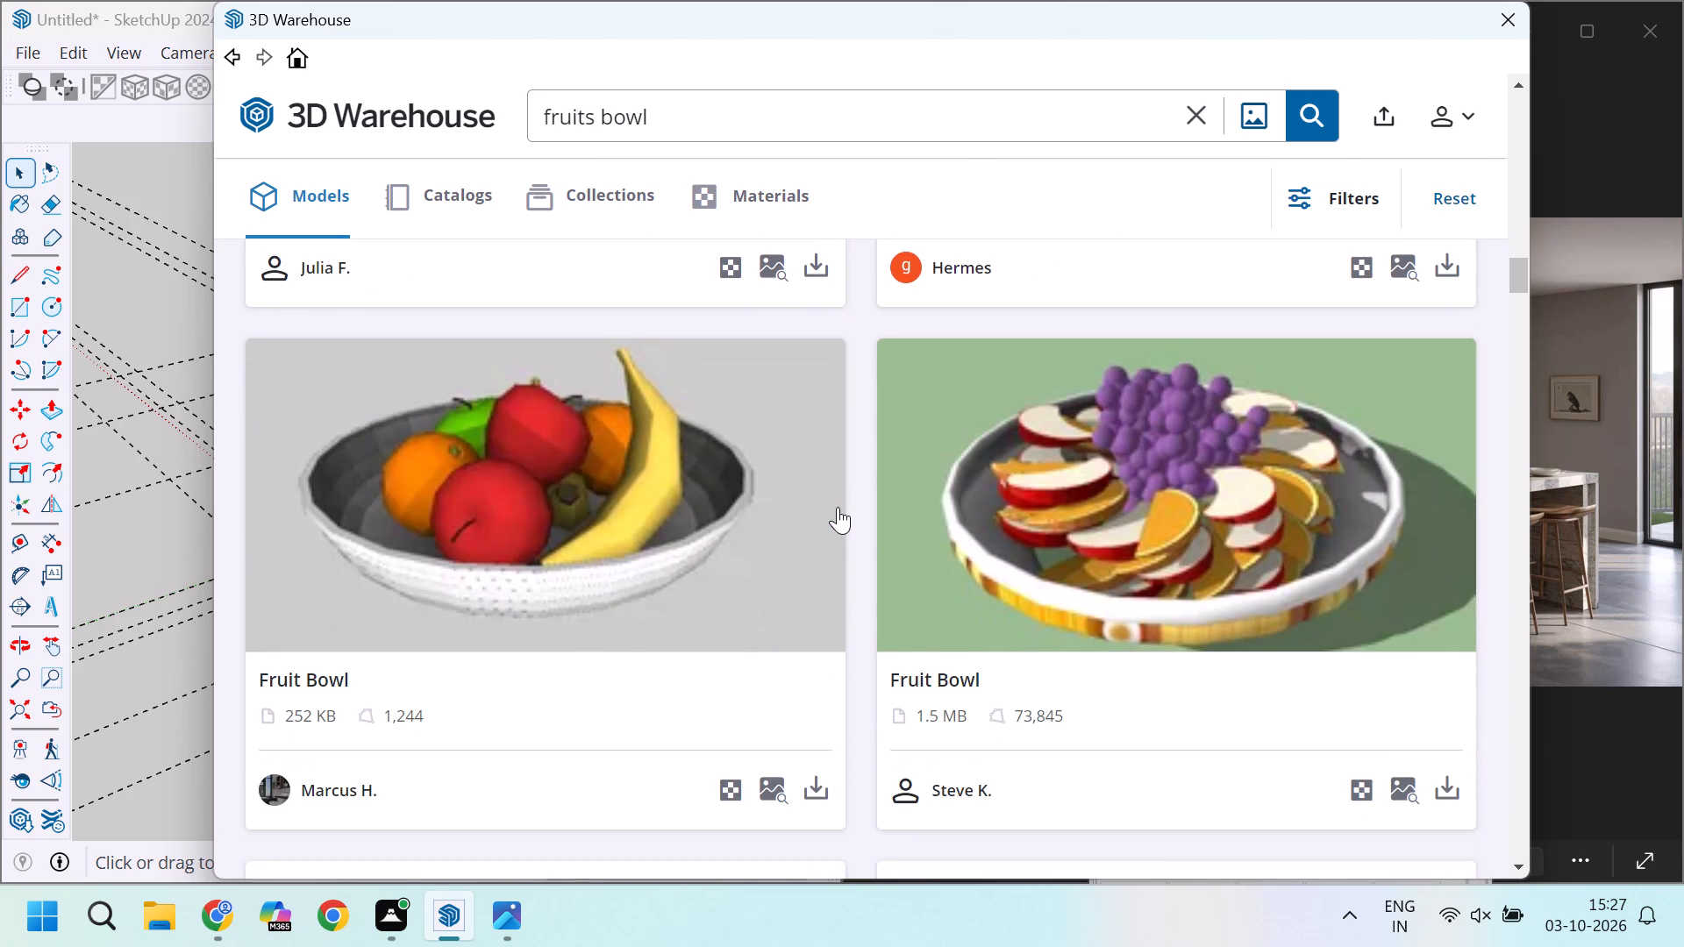
scroll(838, 507, down, 9)
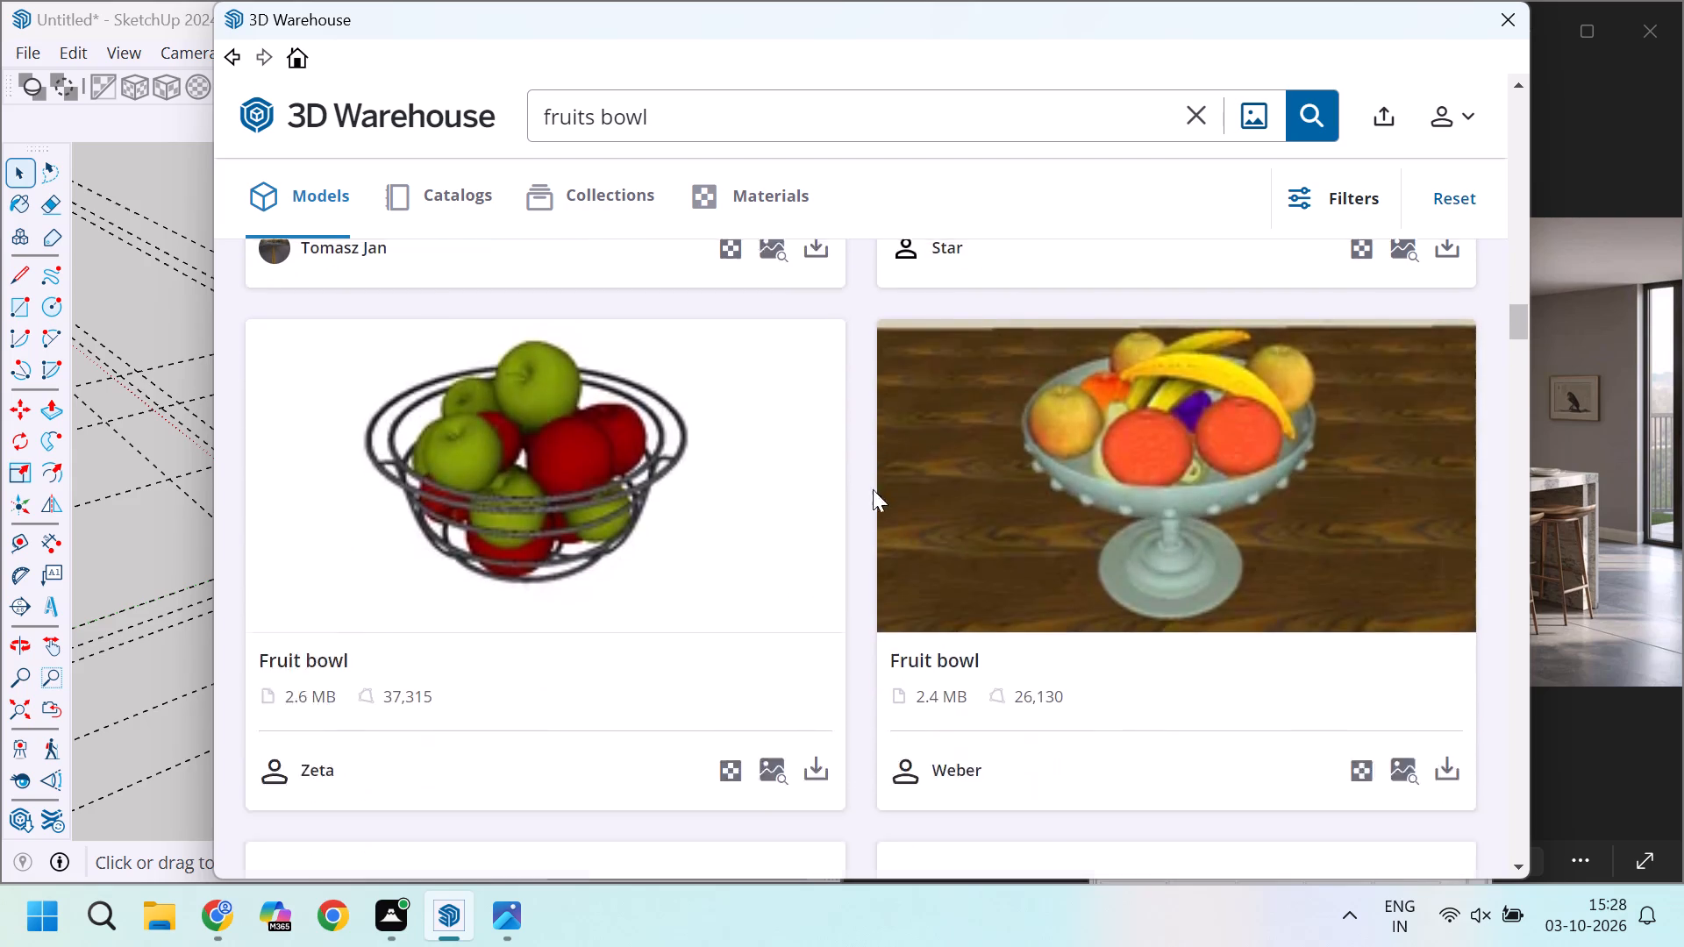
scroll(873, 489, down, 1)
scroll(839, 595, down, 6)
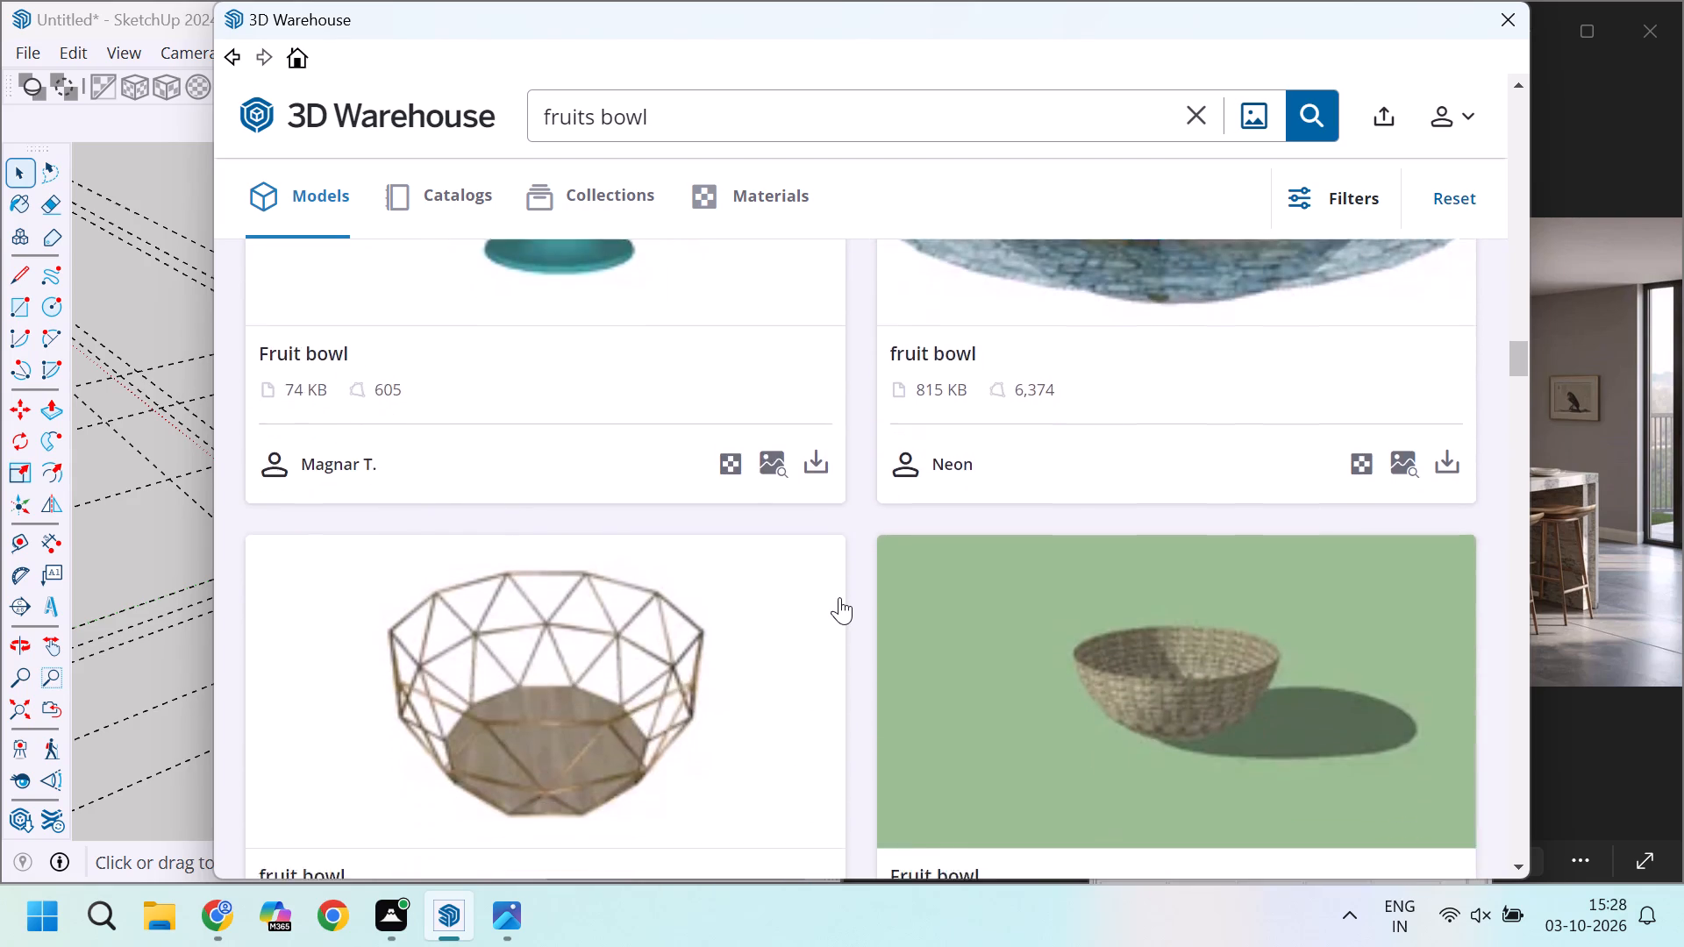
scroll(839, 597, down, 5)
scroll(837, 598, up, 1)
scroll(837, 598, down, 5)
scroll(837, 598, up, 2)
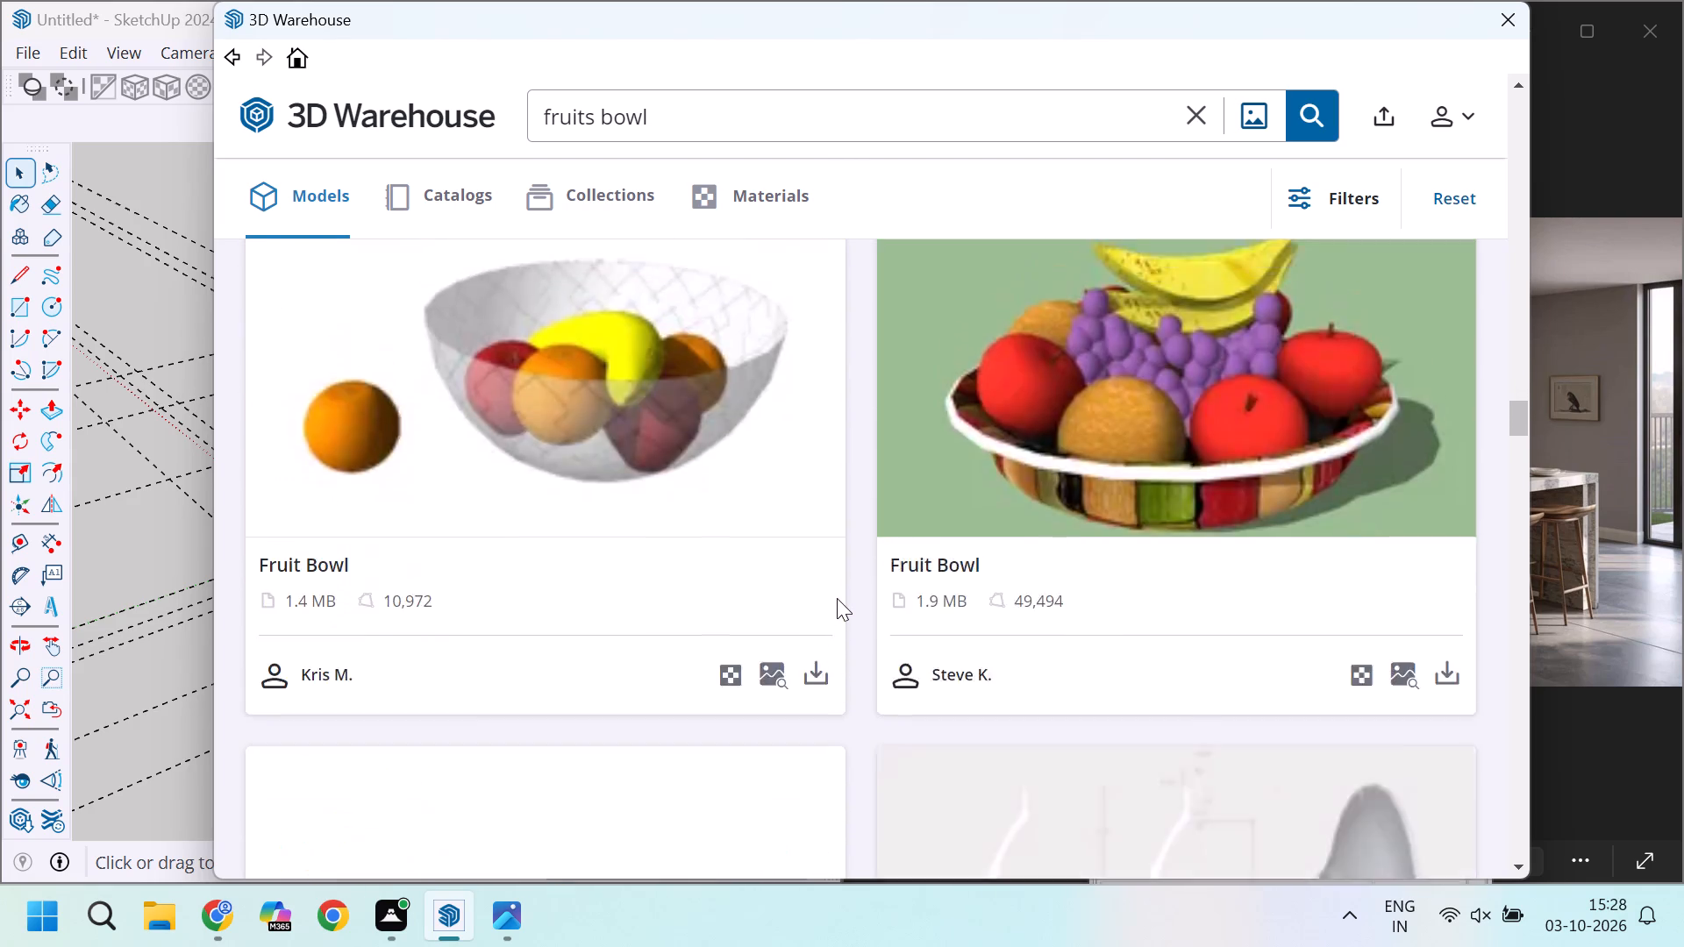
scroll(837, 598, down, 2)
scroll(837, 598, up, 1)
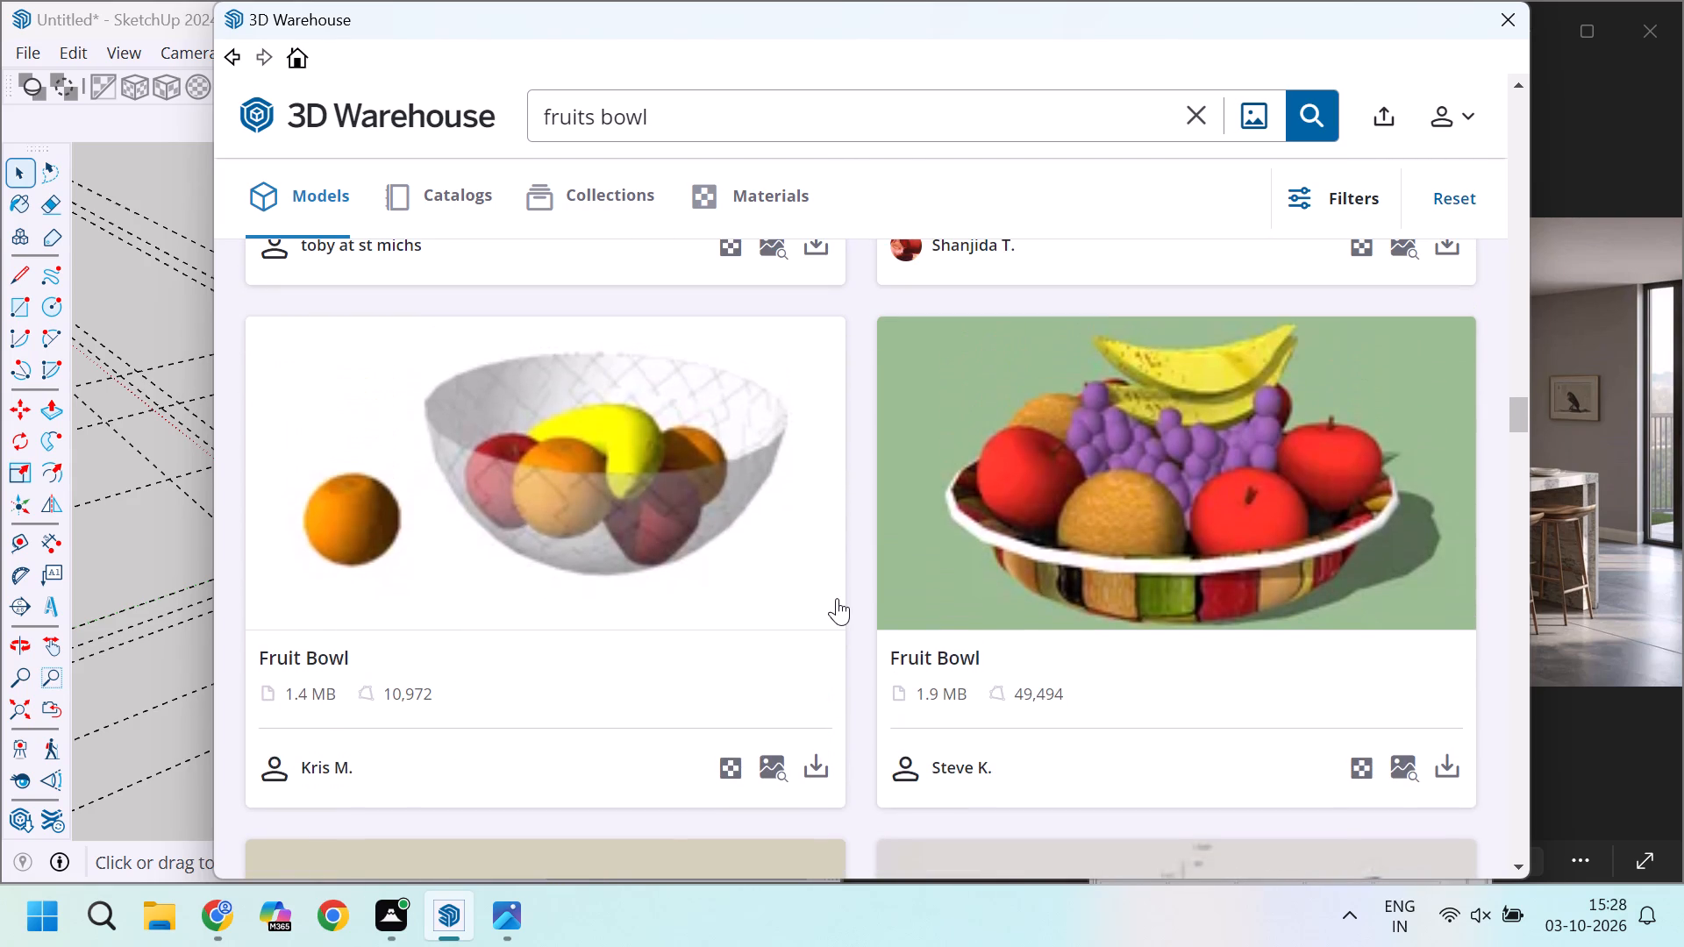
scroll(837, 598, down, 7)
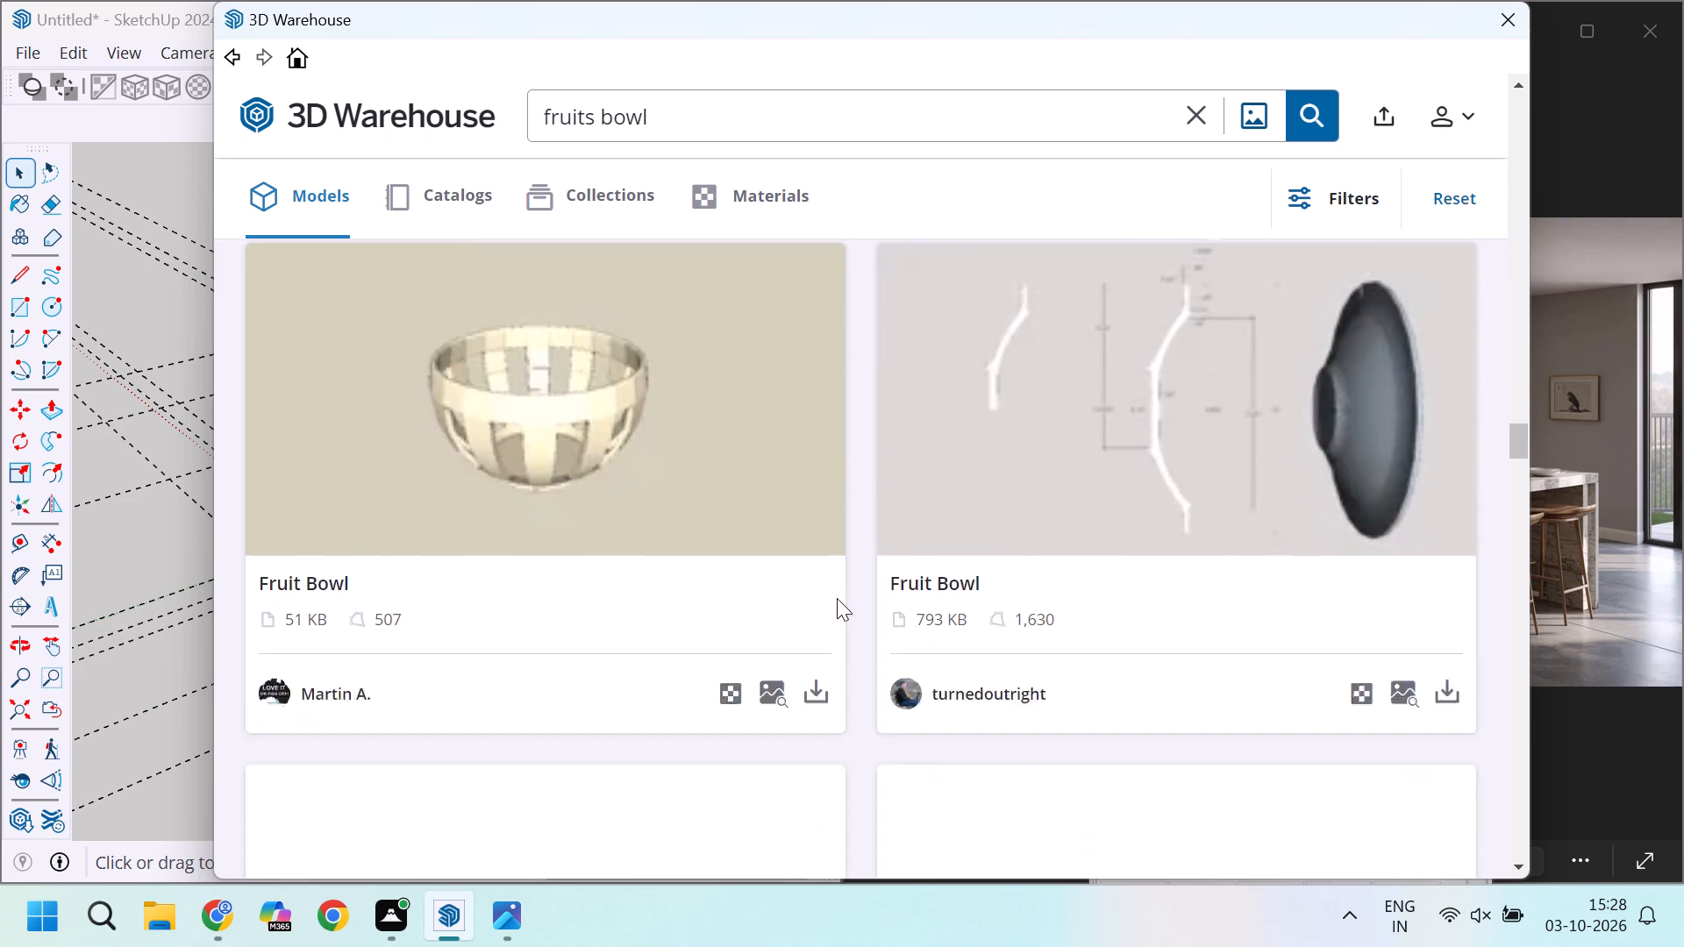
scroll(837, 598, down, 7)
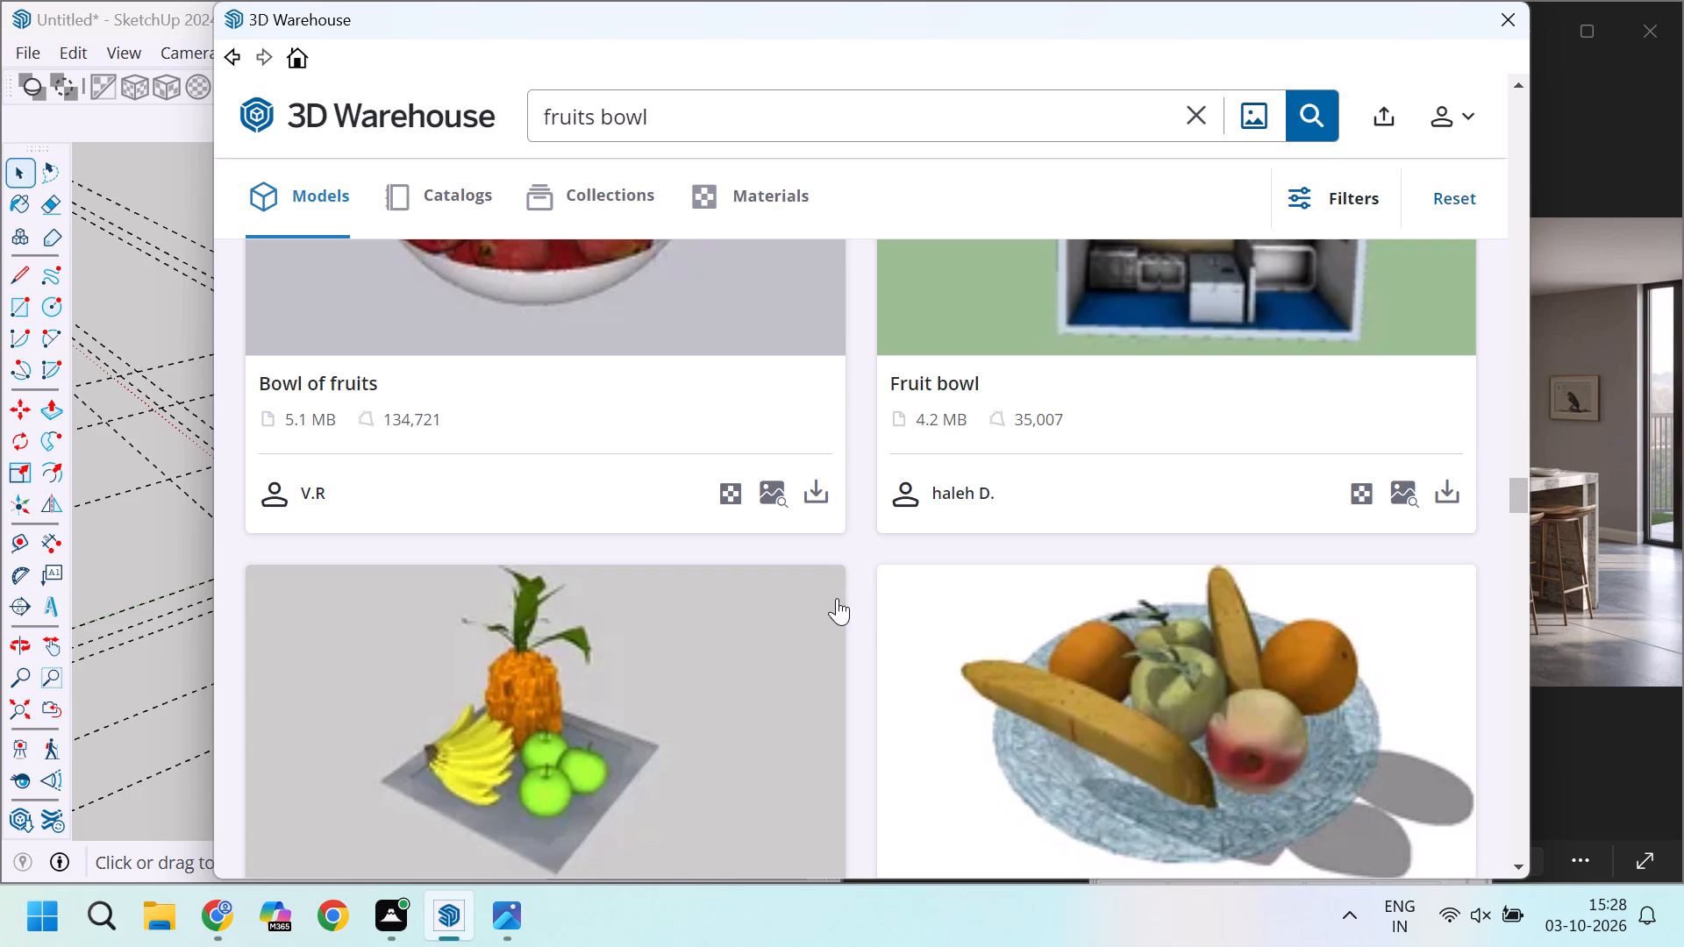
scroll(825, 608, down, 8)
scroll(825, 608, up, 4)
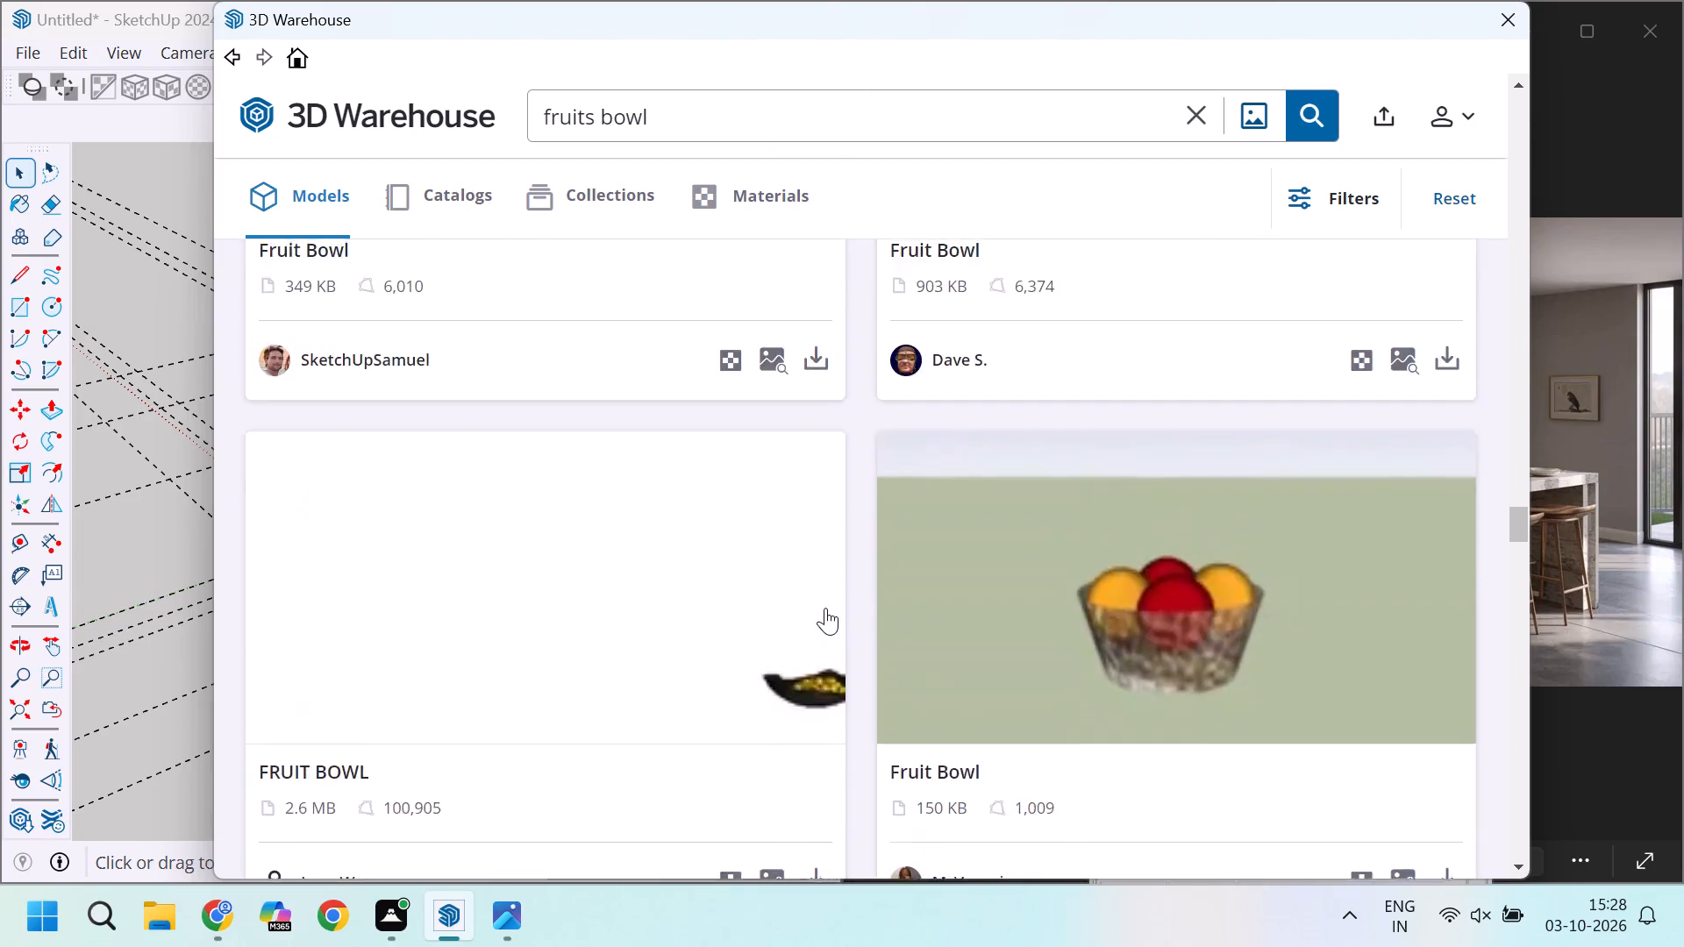
scroll(825, 608, down, 13)
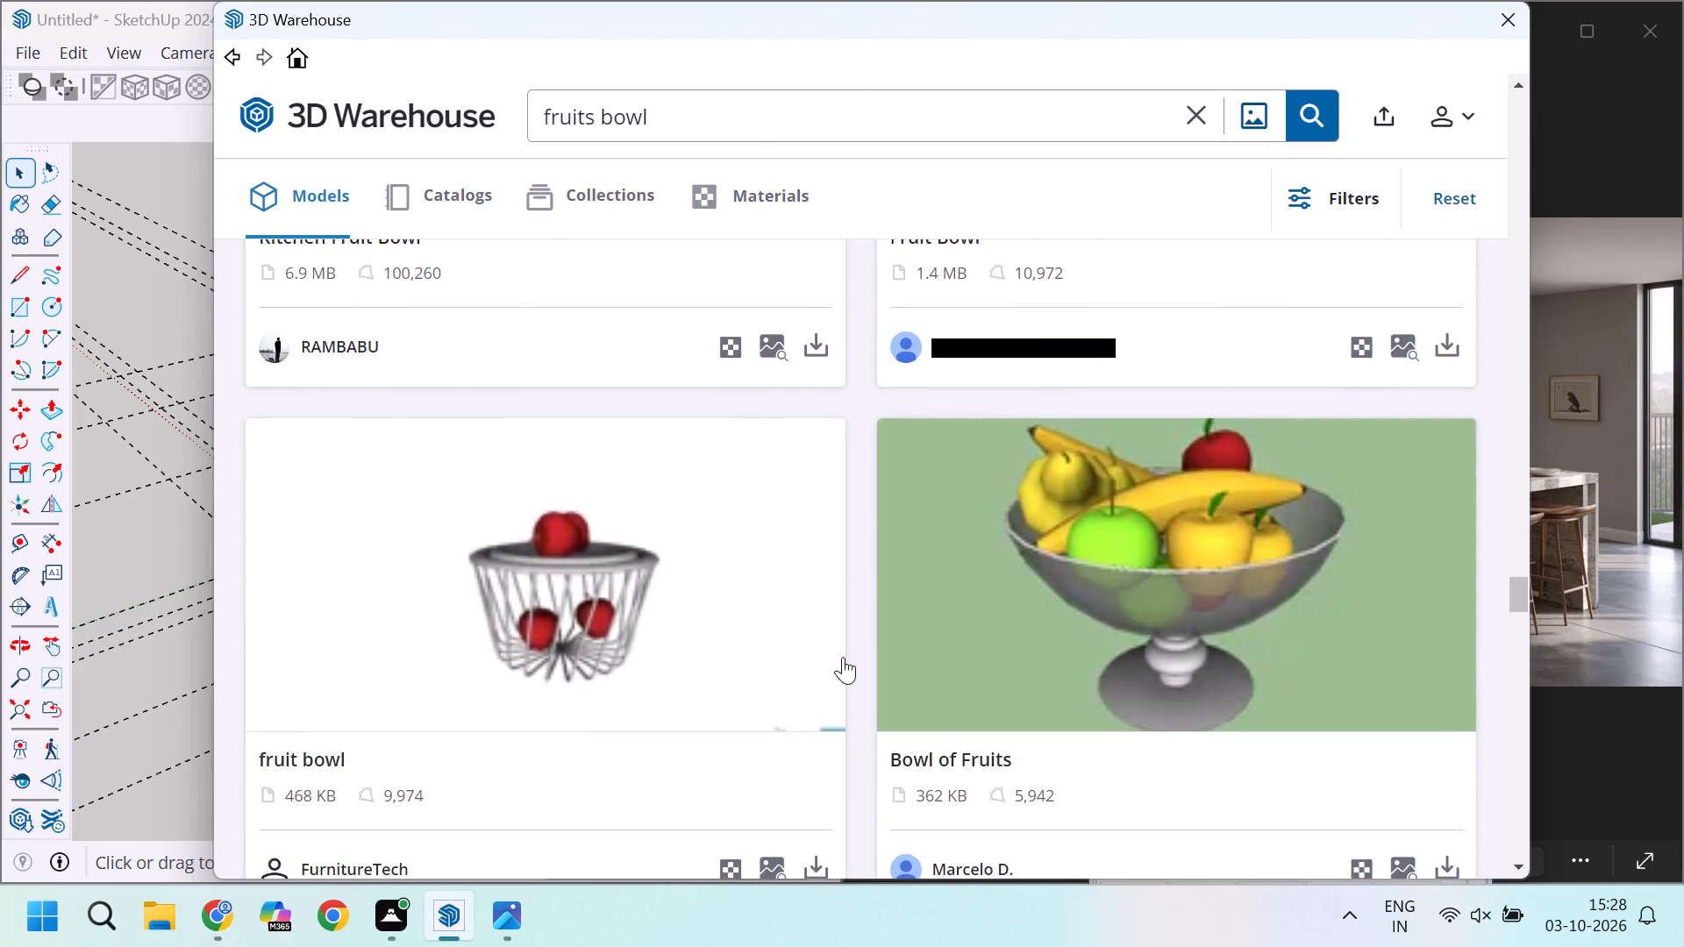
scroll(945, 577, down, 3)
scroll(938, 577, up, 3)
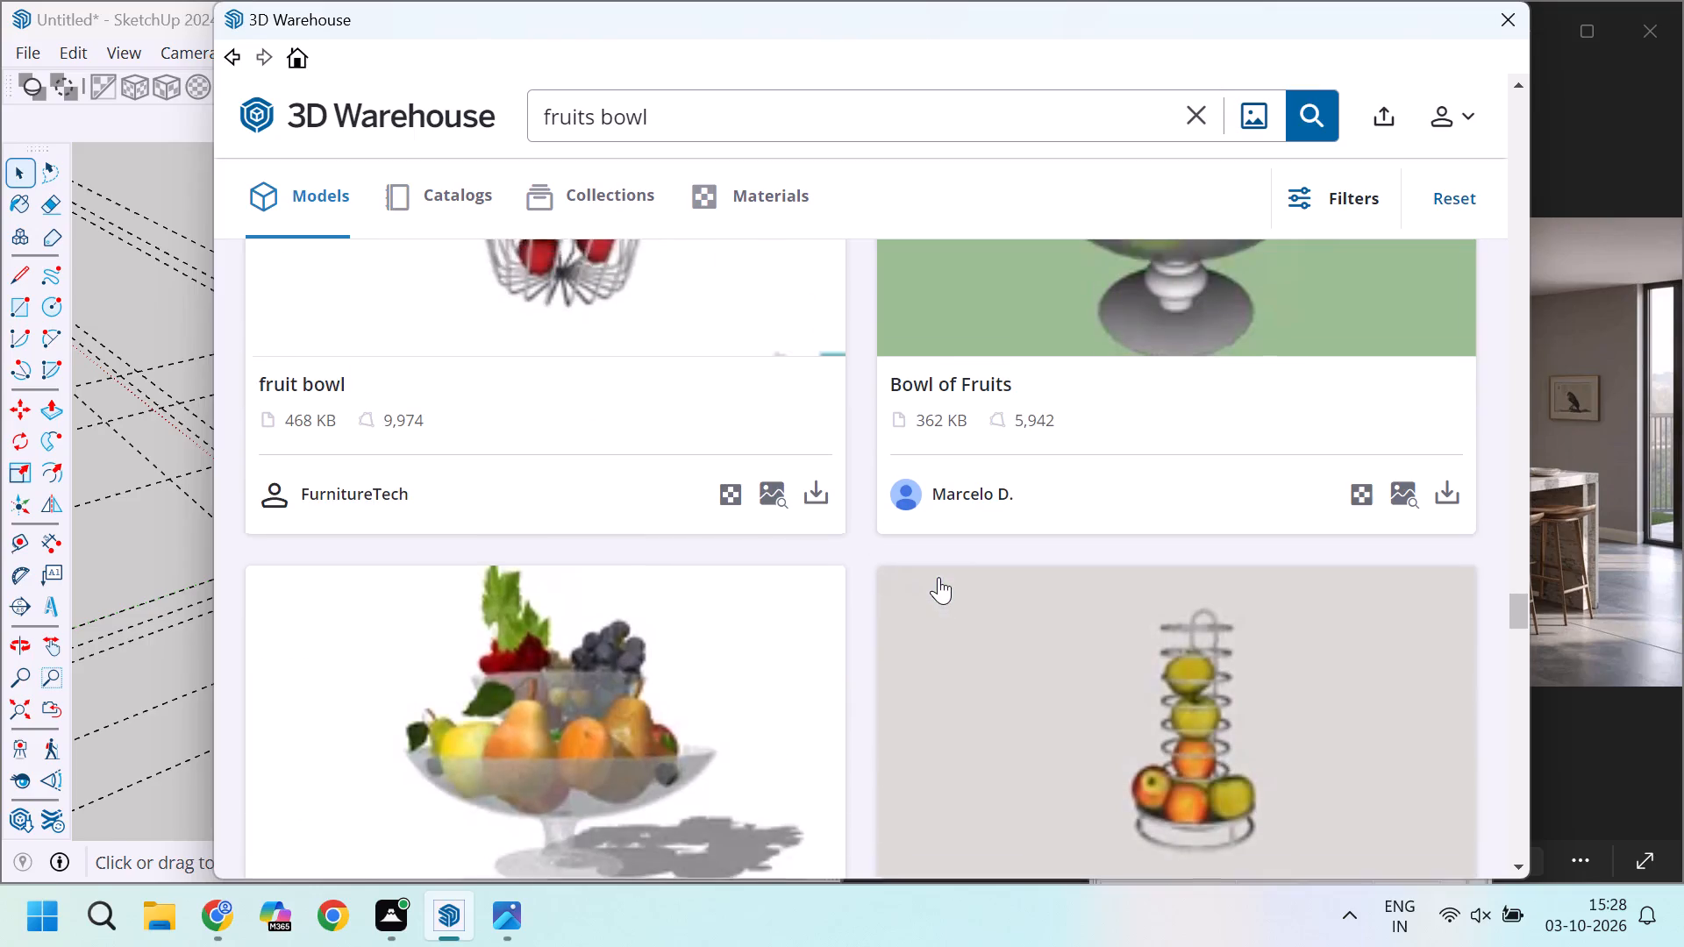
scroll(938, 577, up, 1)
scroll(1269, 605, down, 4)
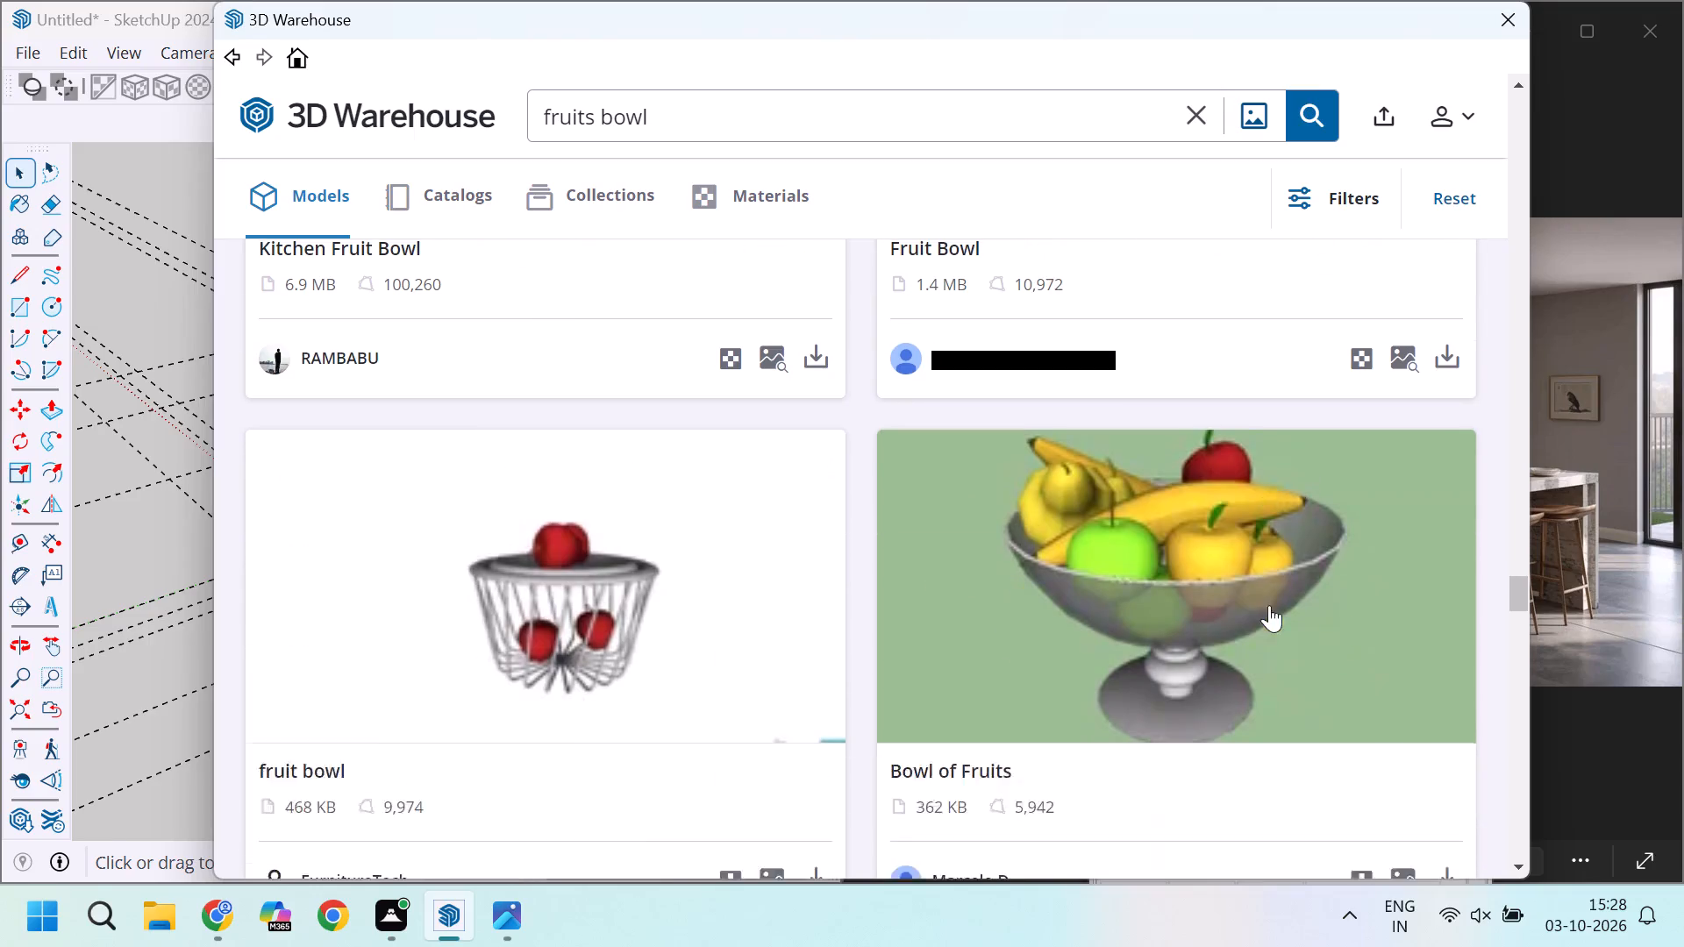
scroll(1269, 605, up, 2)
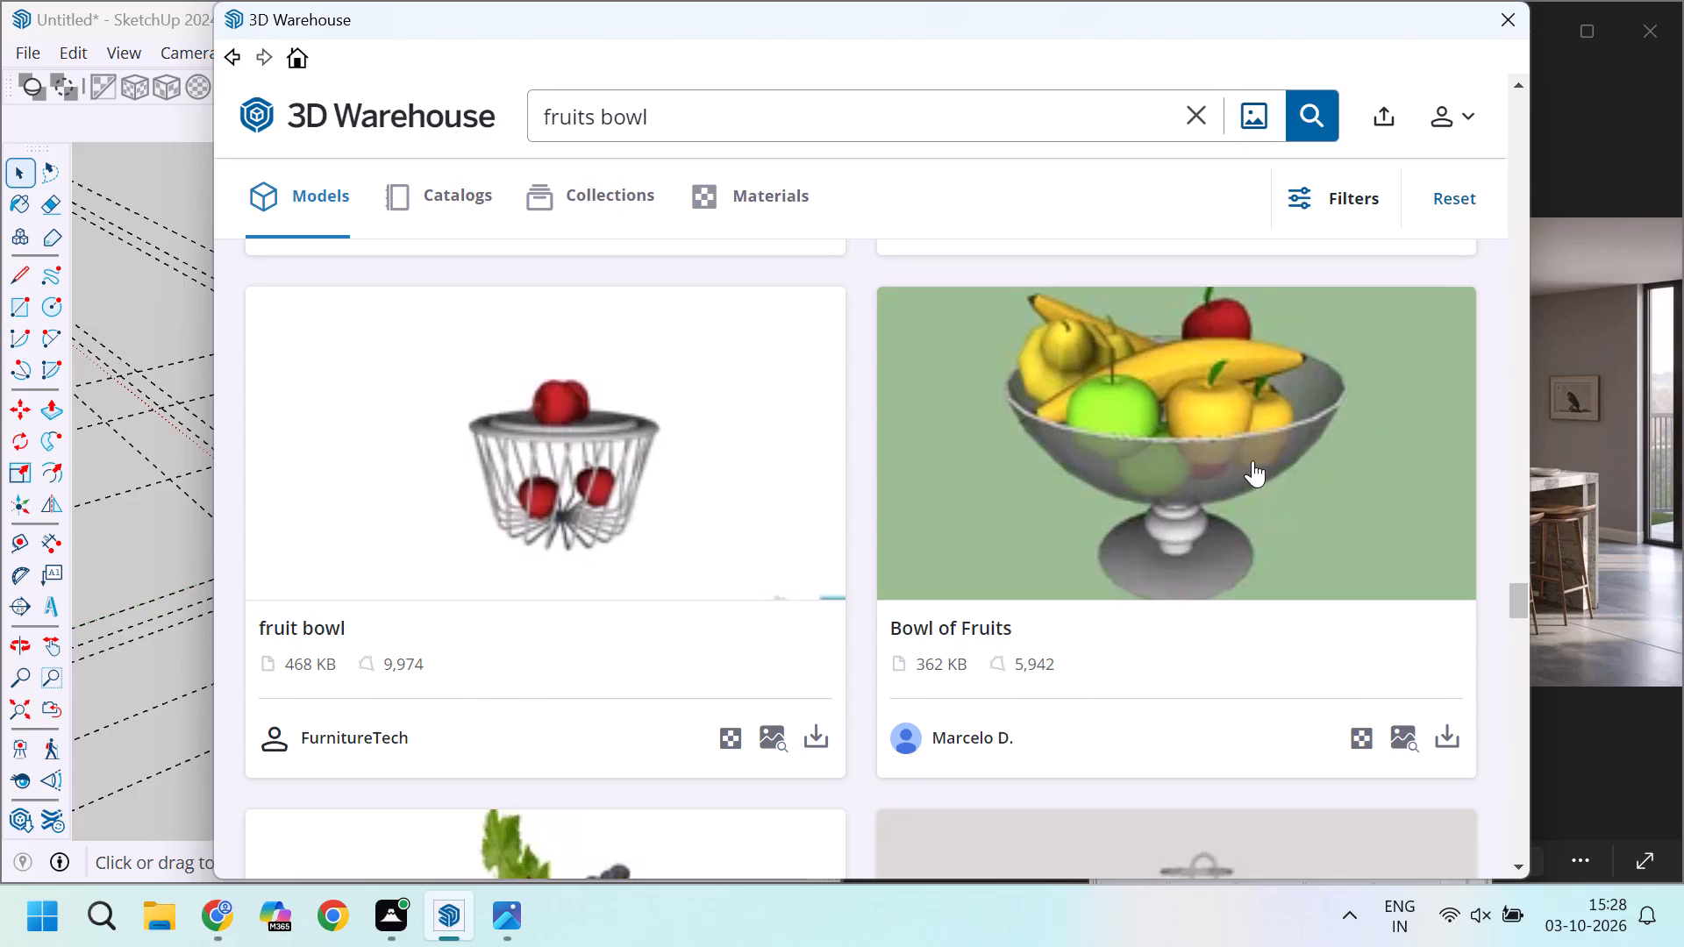
scroll(1243, 467, down, 5)
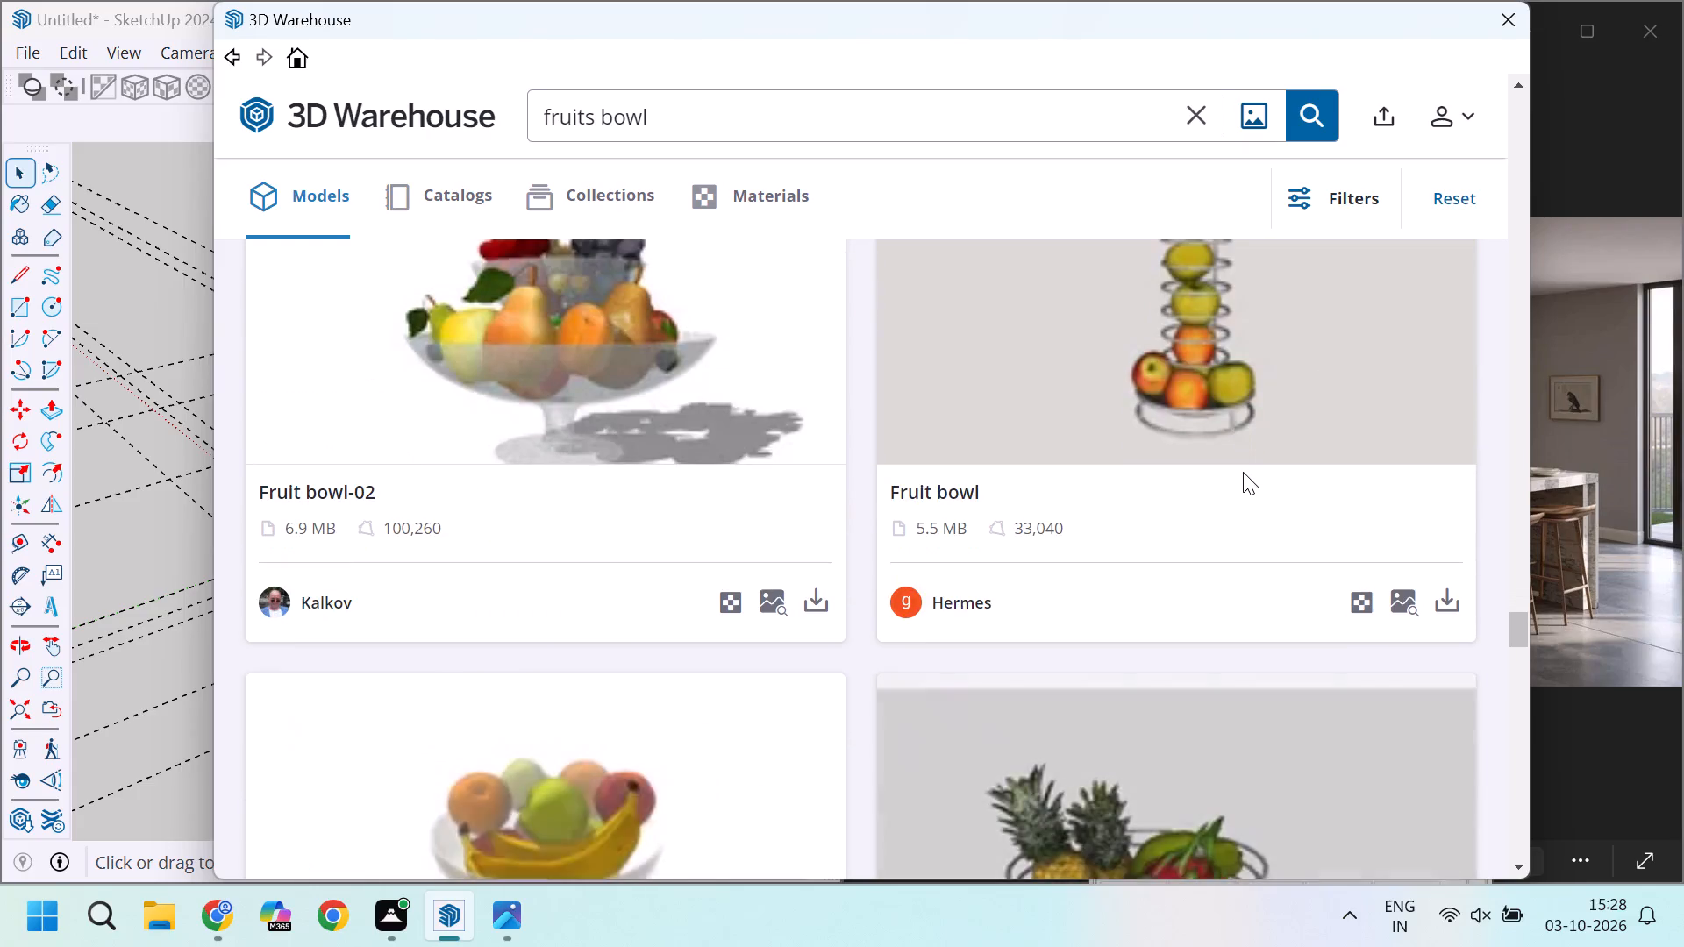
scroll(1243, 472, down, 1)
scroll(1240, 472, up, 2)
scroll(792, 488, down, 2)
scroll(766, 488, up, 1)
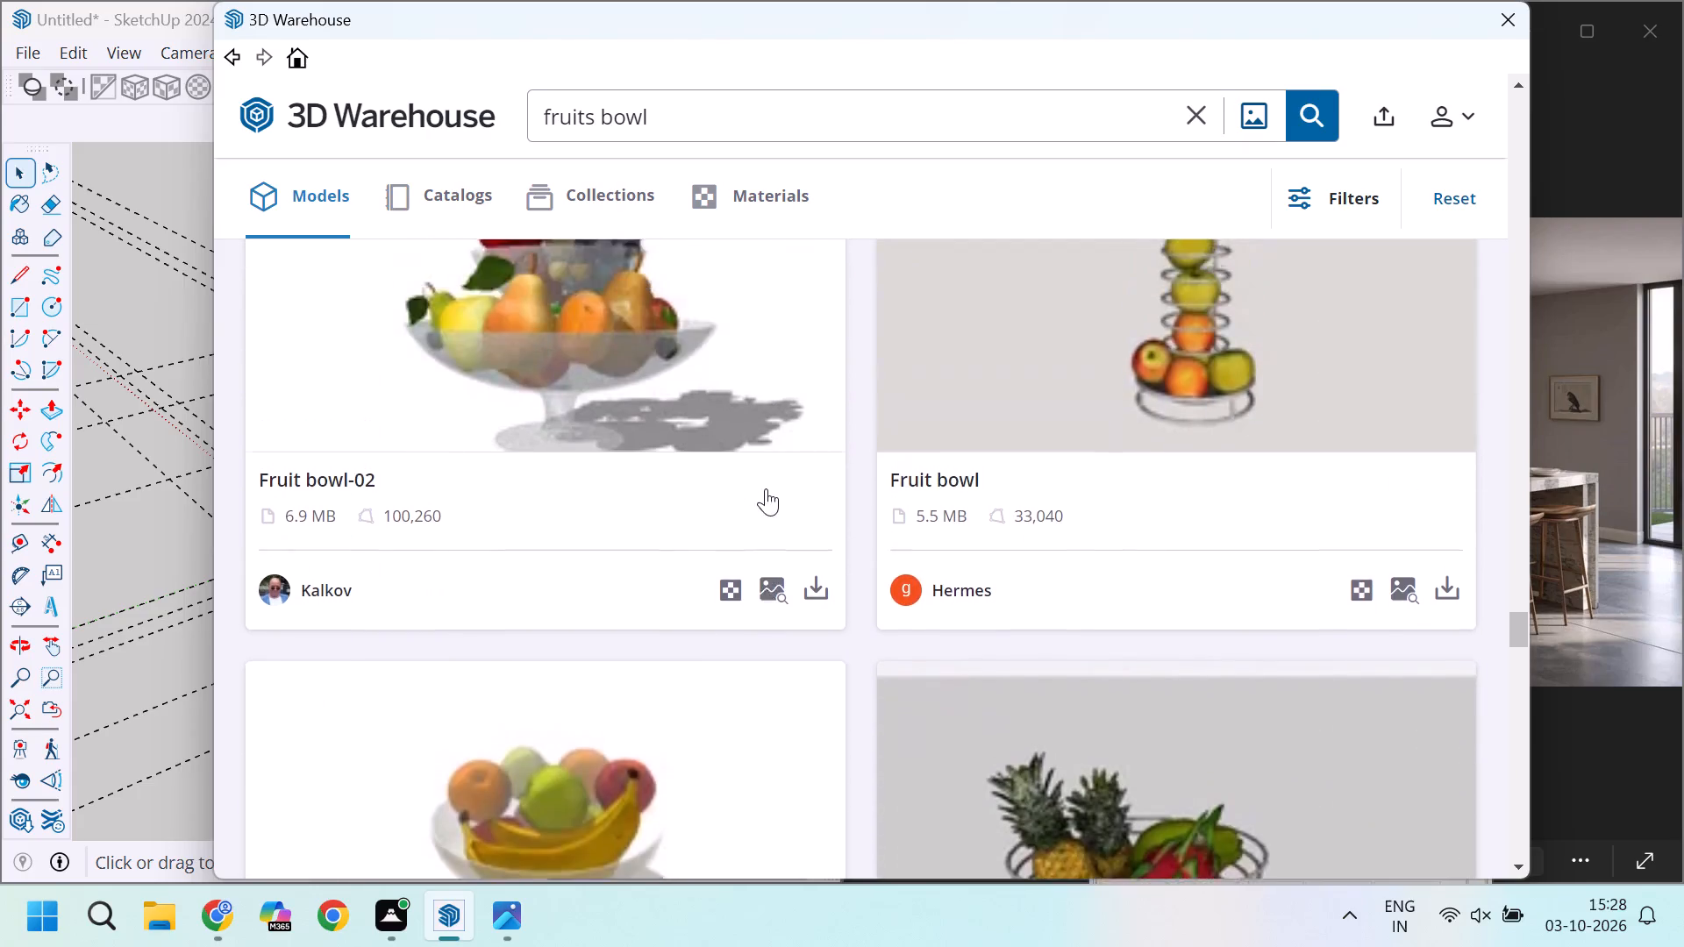
scroll(766, 488, down, 6)
scroll(769, 534, up, 4)
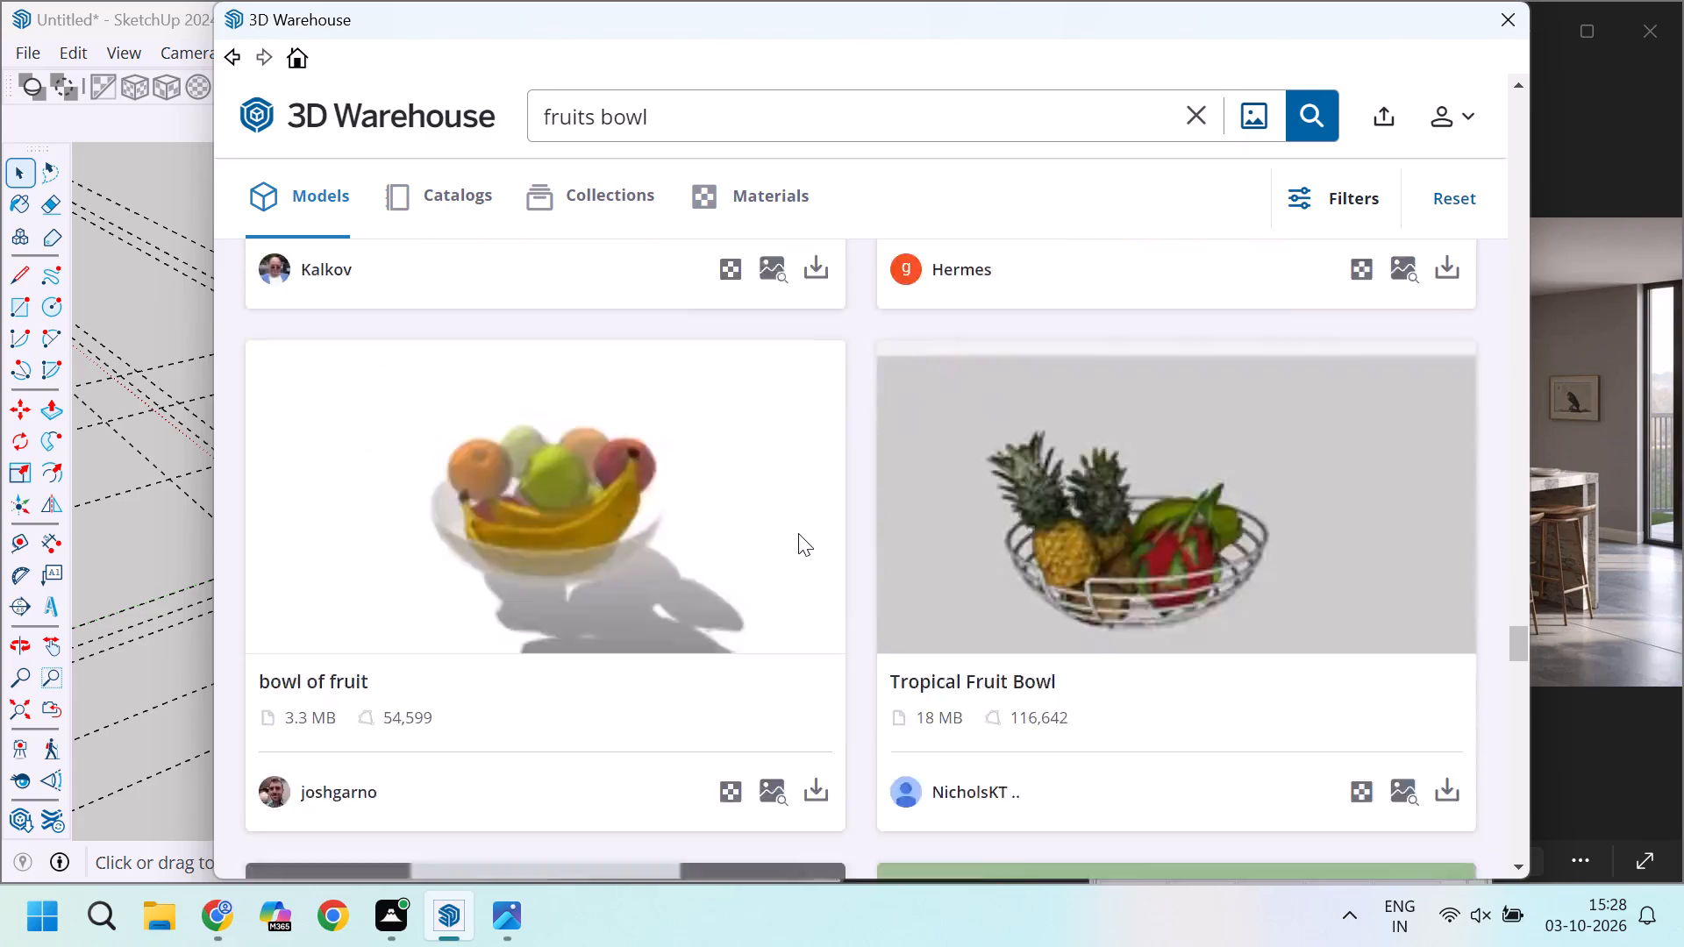
Go back through the fruit bowl results to the start of the list, re-examining the earlier candidates.
scroll(798, 533, up, 20)
scroll(798, 533, up, 20)
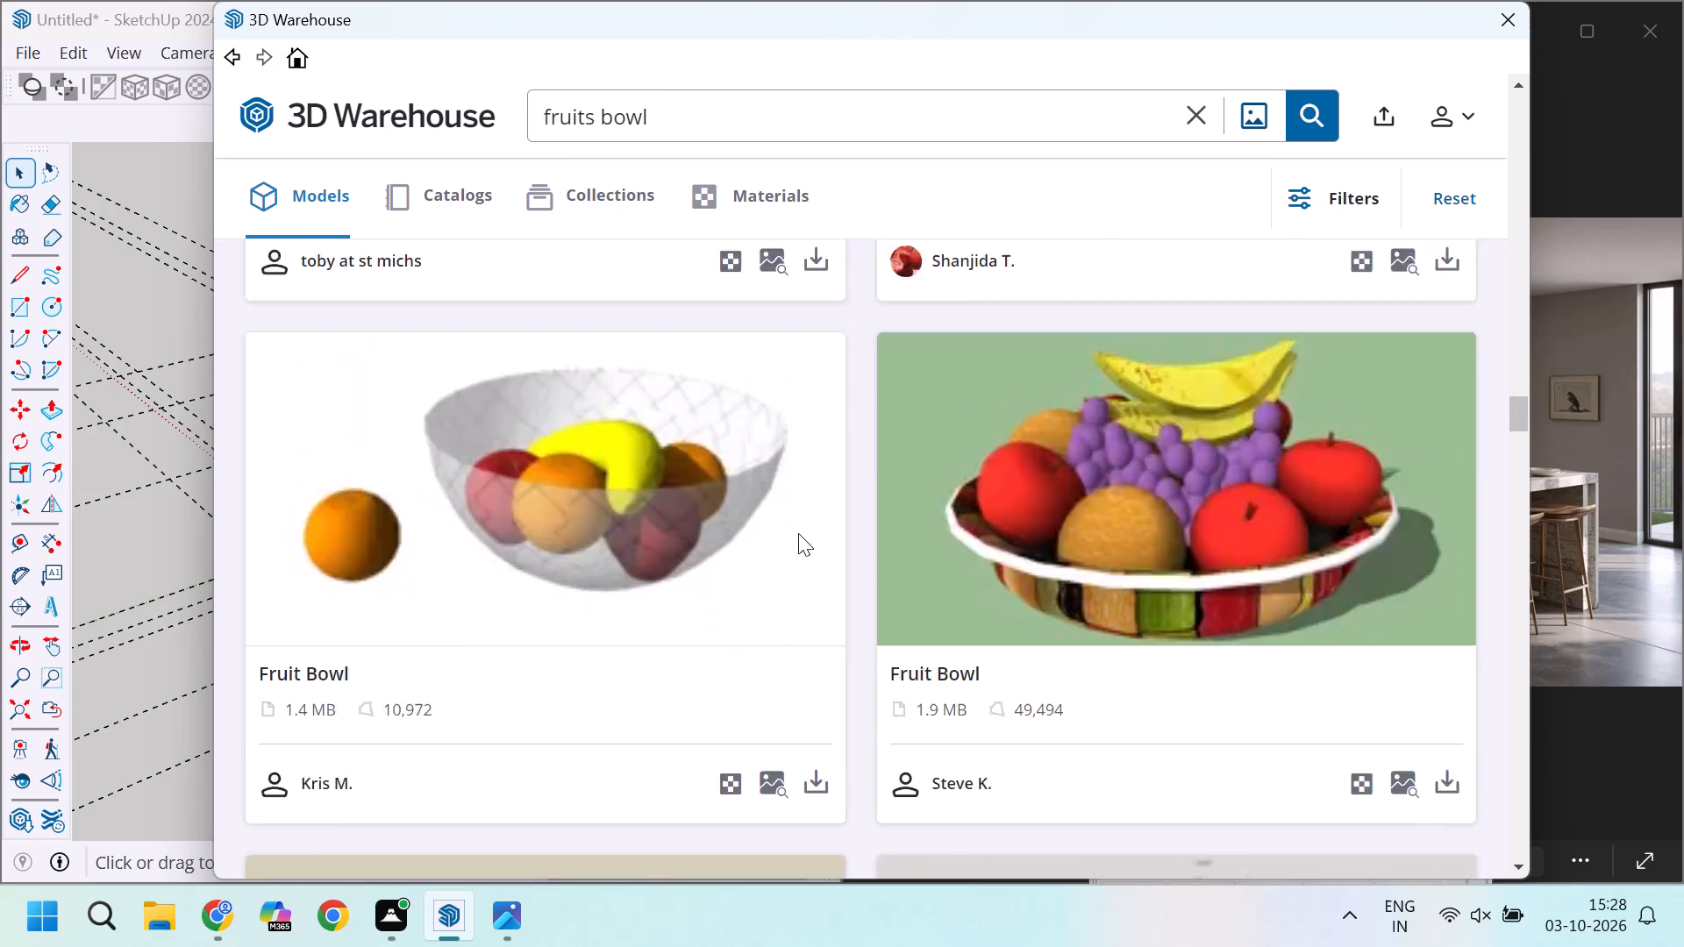
scroll(798, 533, up, 5)
scroll(798, 533, down, 5)
scroll(798, 533, up, 3)
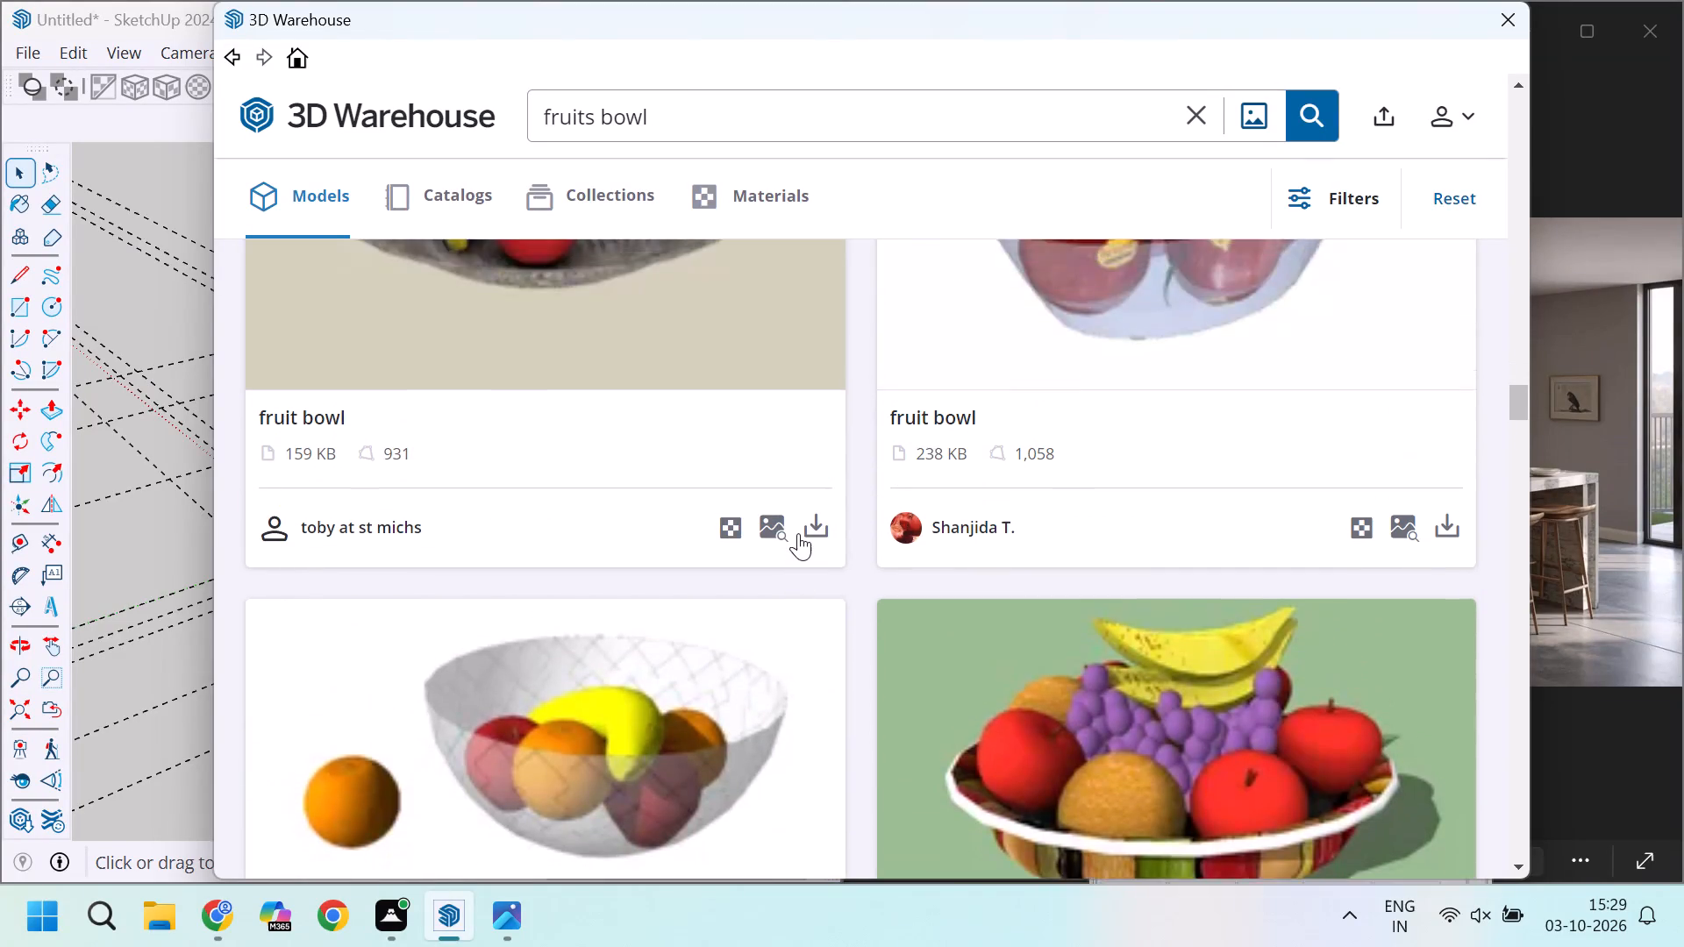
scroll(798, 533, up, 20)
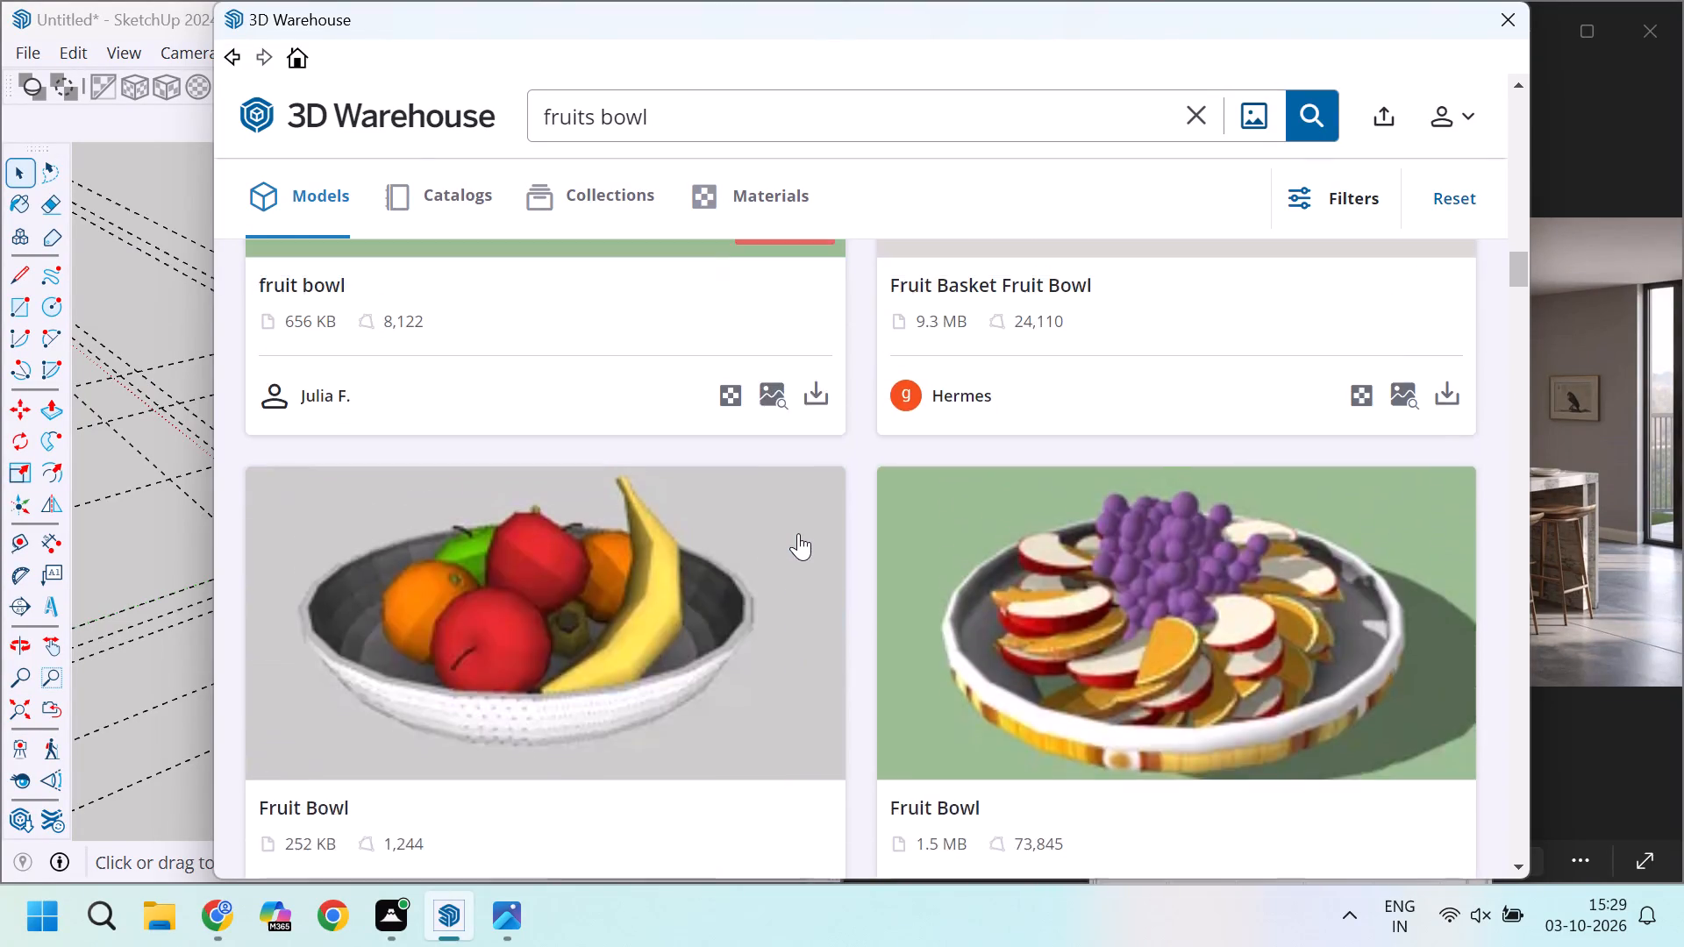
scroll(798, 533, up, 7)
scroll(798, 533, down, 2)
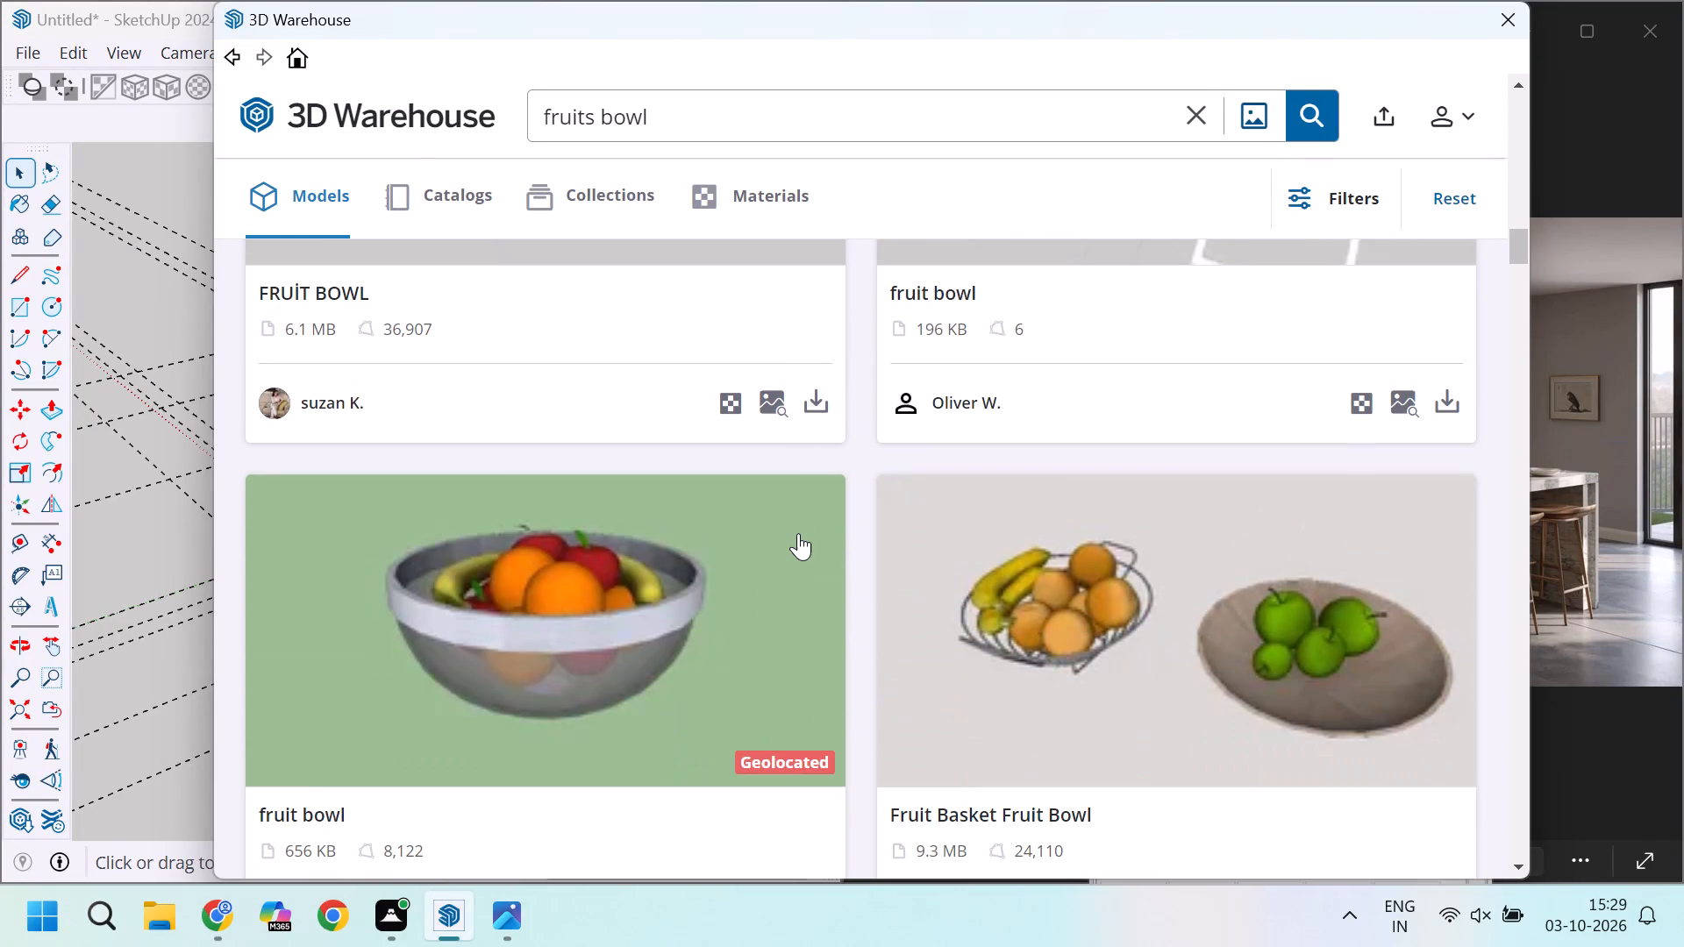
scroll(798, 533, up, 17)
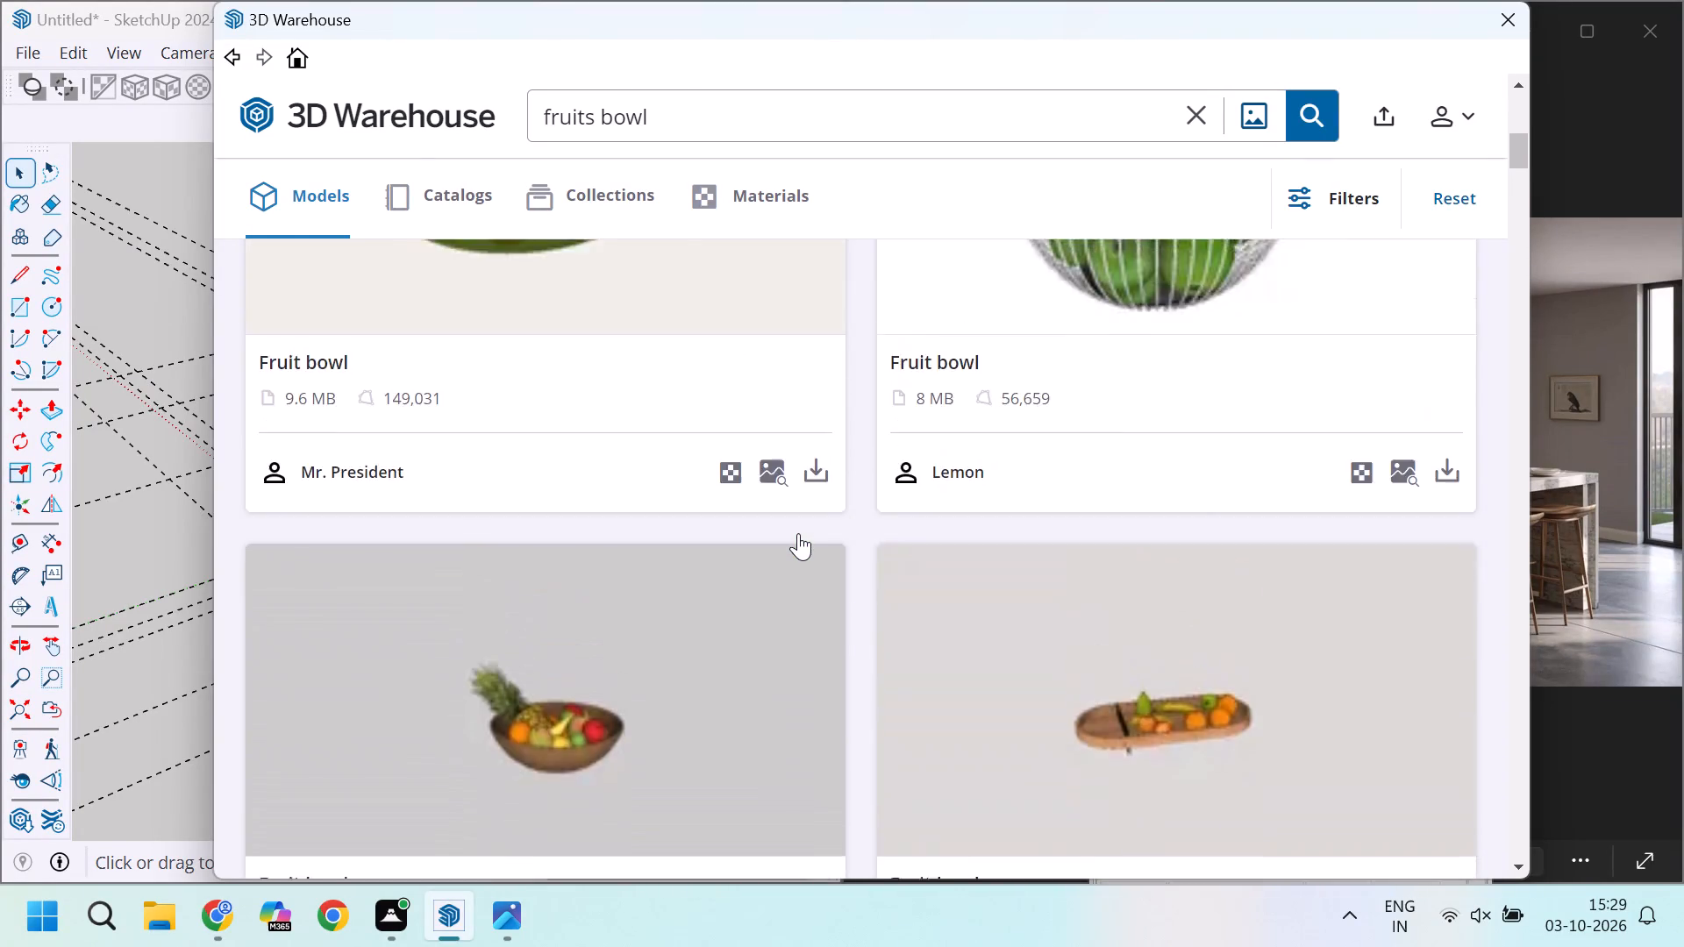
scroll(798, 533, up, 19)
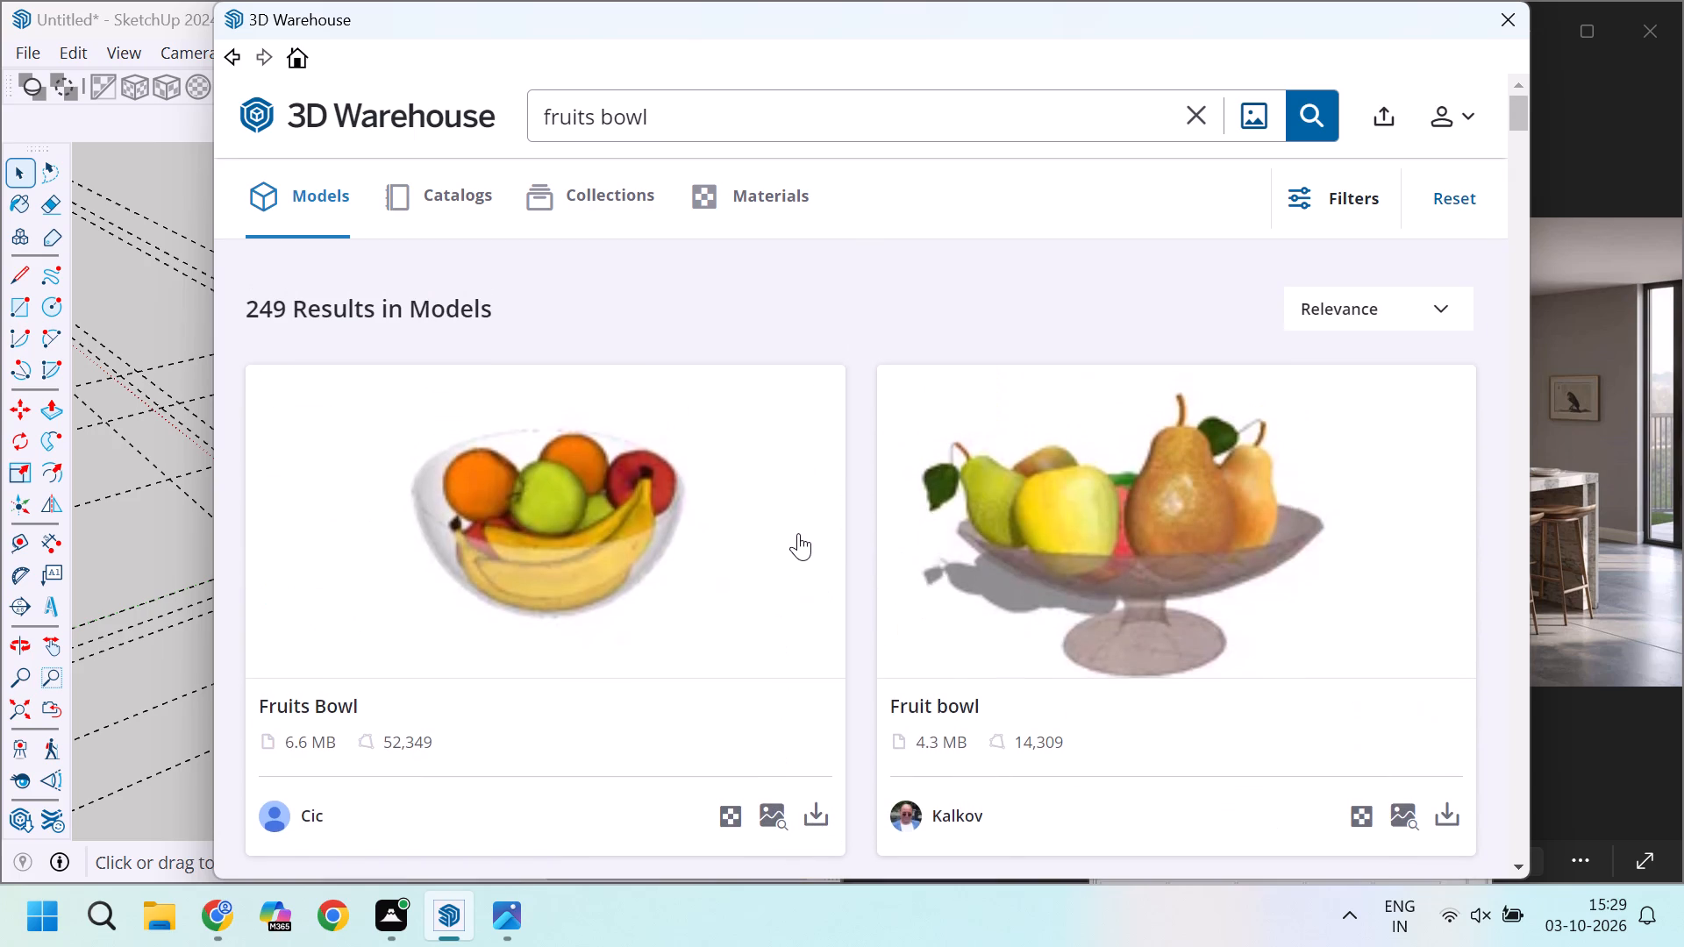
scroll(798, 533, up, 9)
click(717, 96)
Load the brown fruit bowl with a pineapple from the "fruits bowl" results and place it on the island countertop, near the end away from the tall shelves.
scroll(817, 599, down, 3)
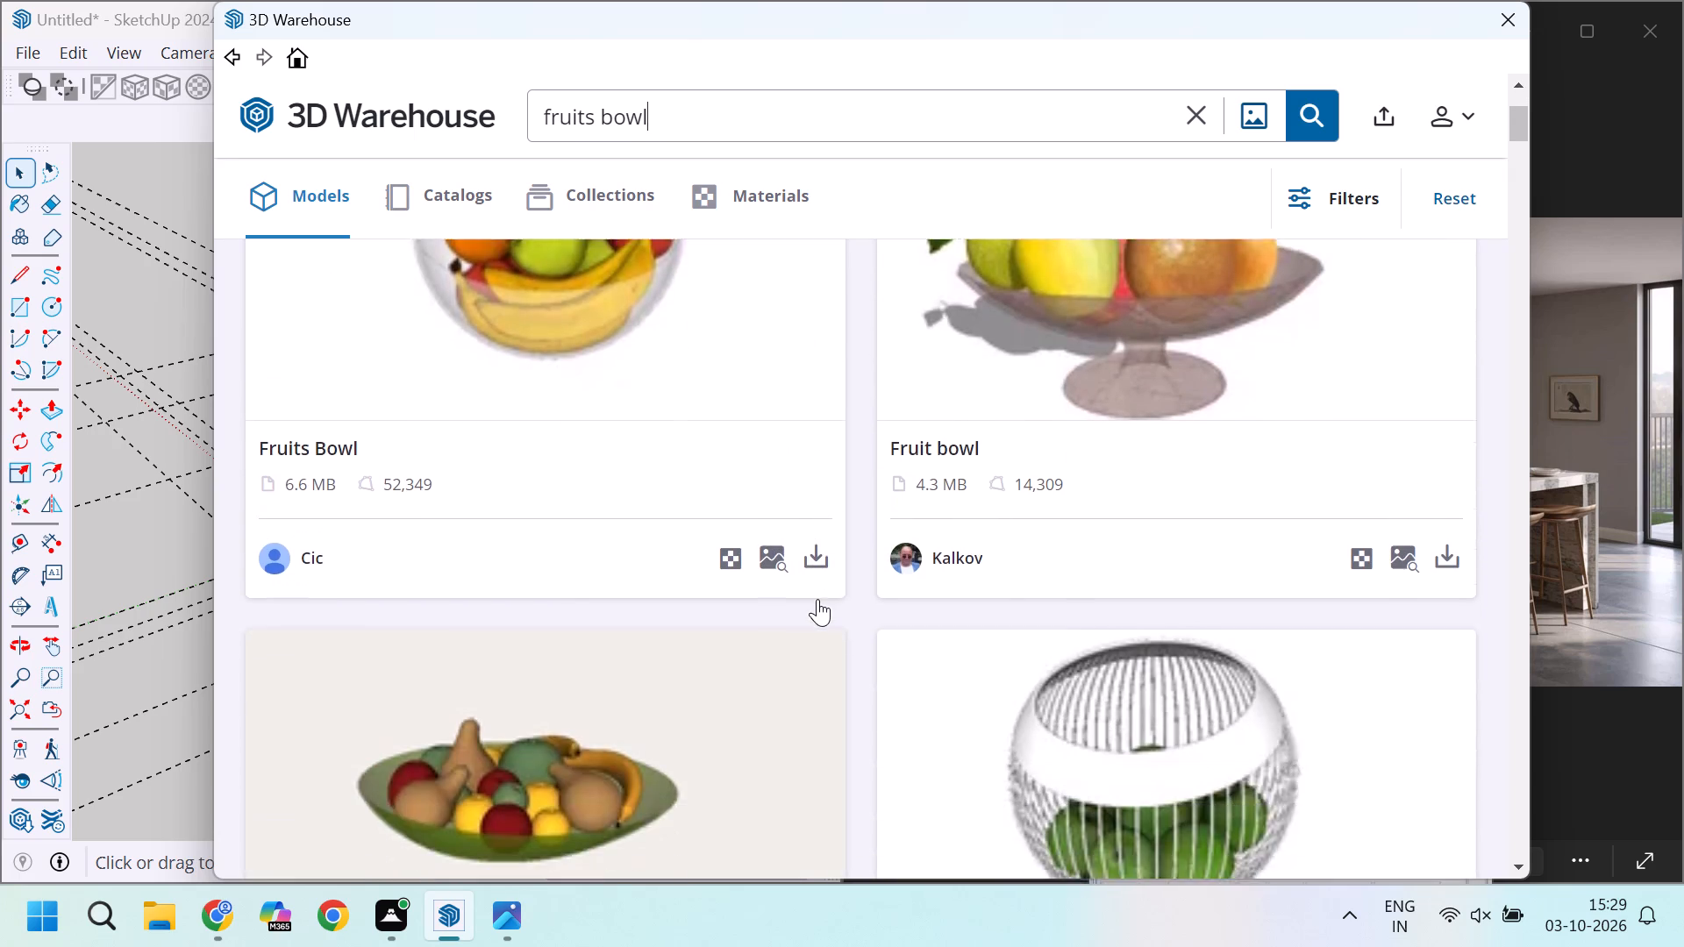
scroll(817, 599, down, 6)
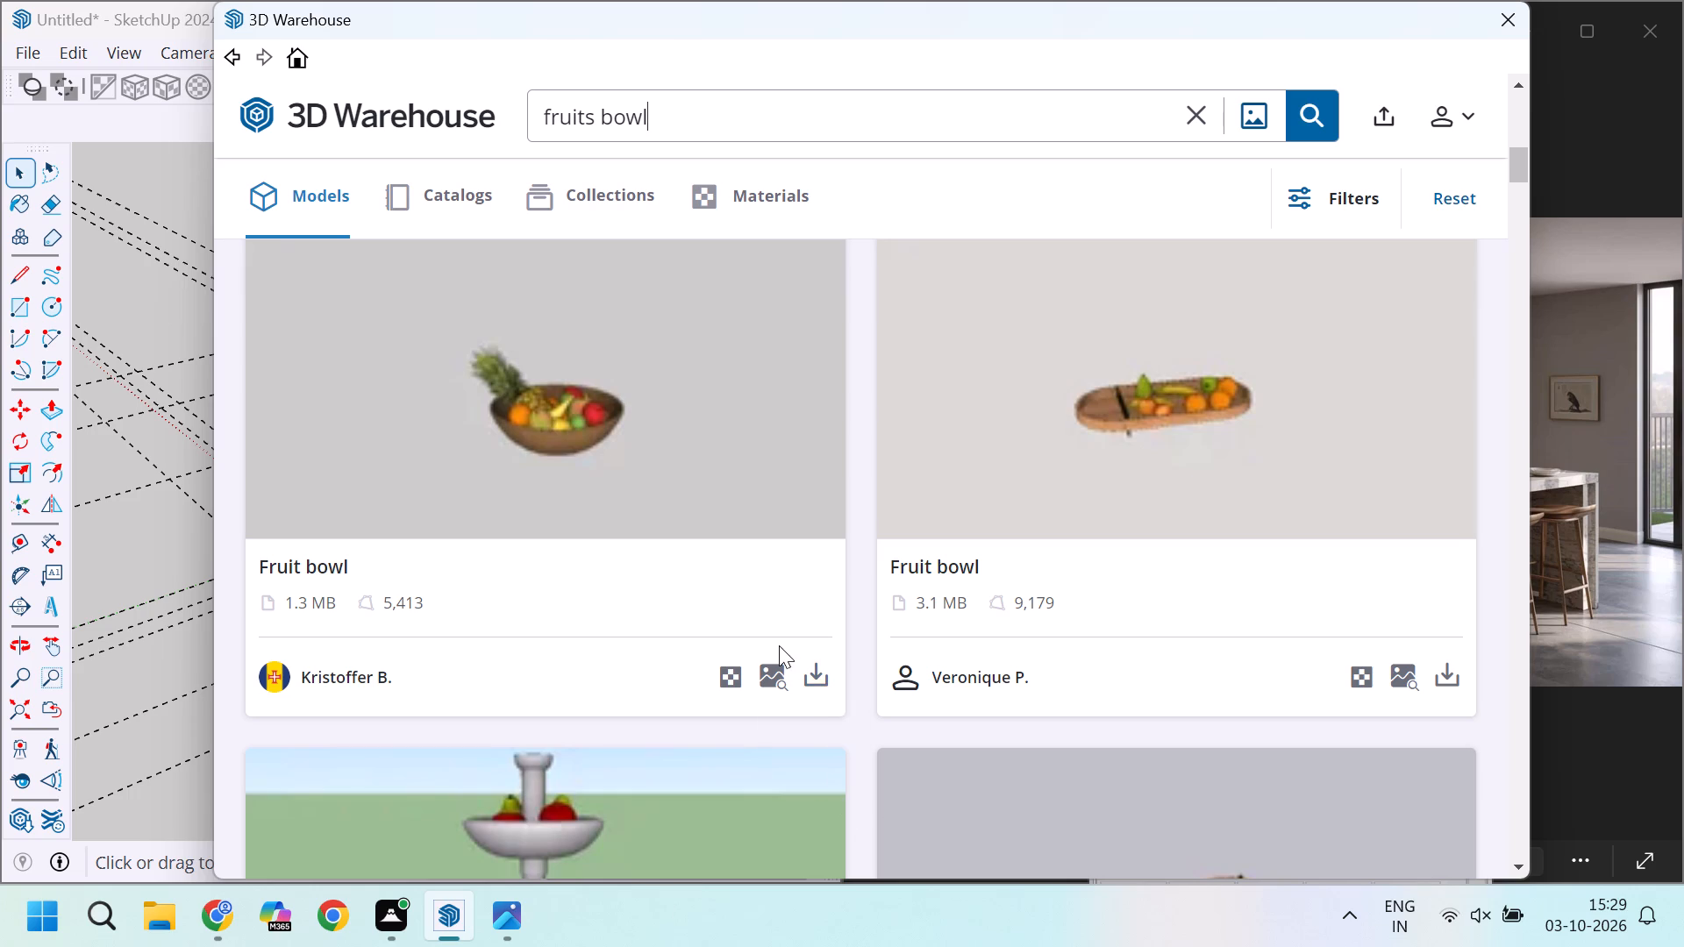
click(820, 678)
click(788, 474)
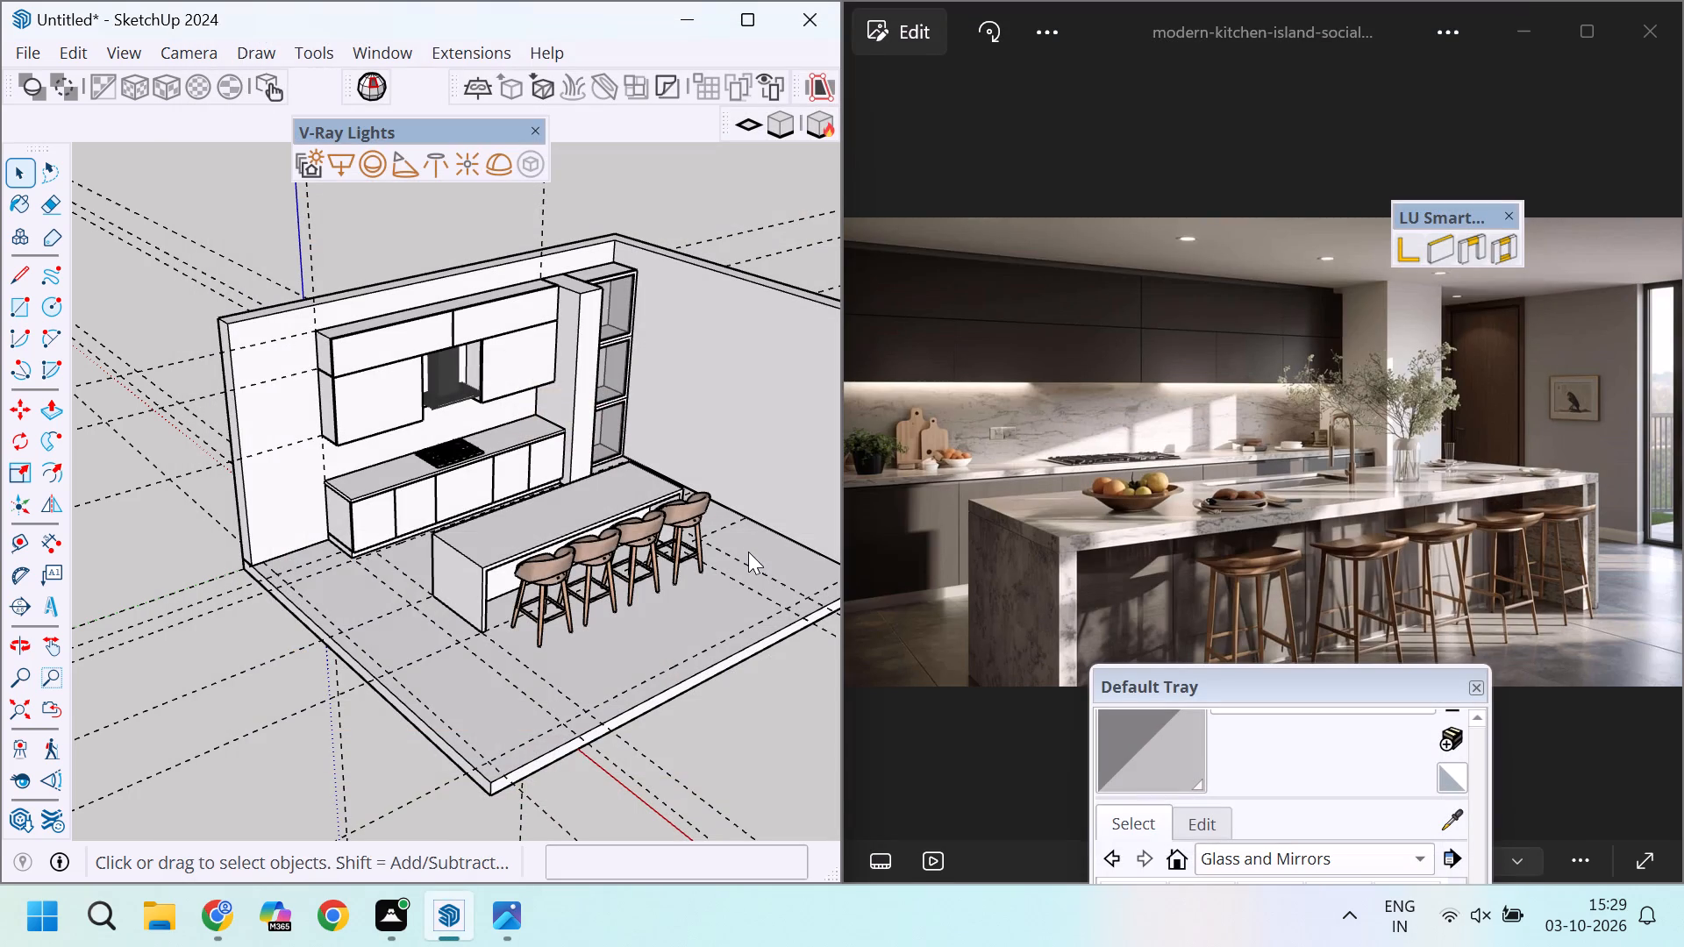
scroll(588, 524, up, 10)
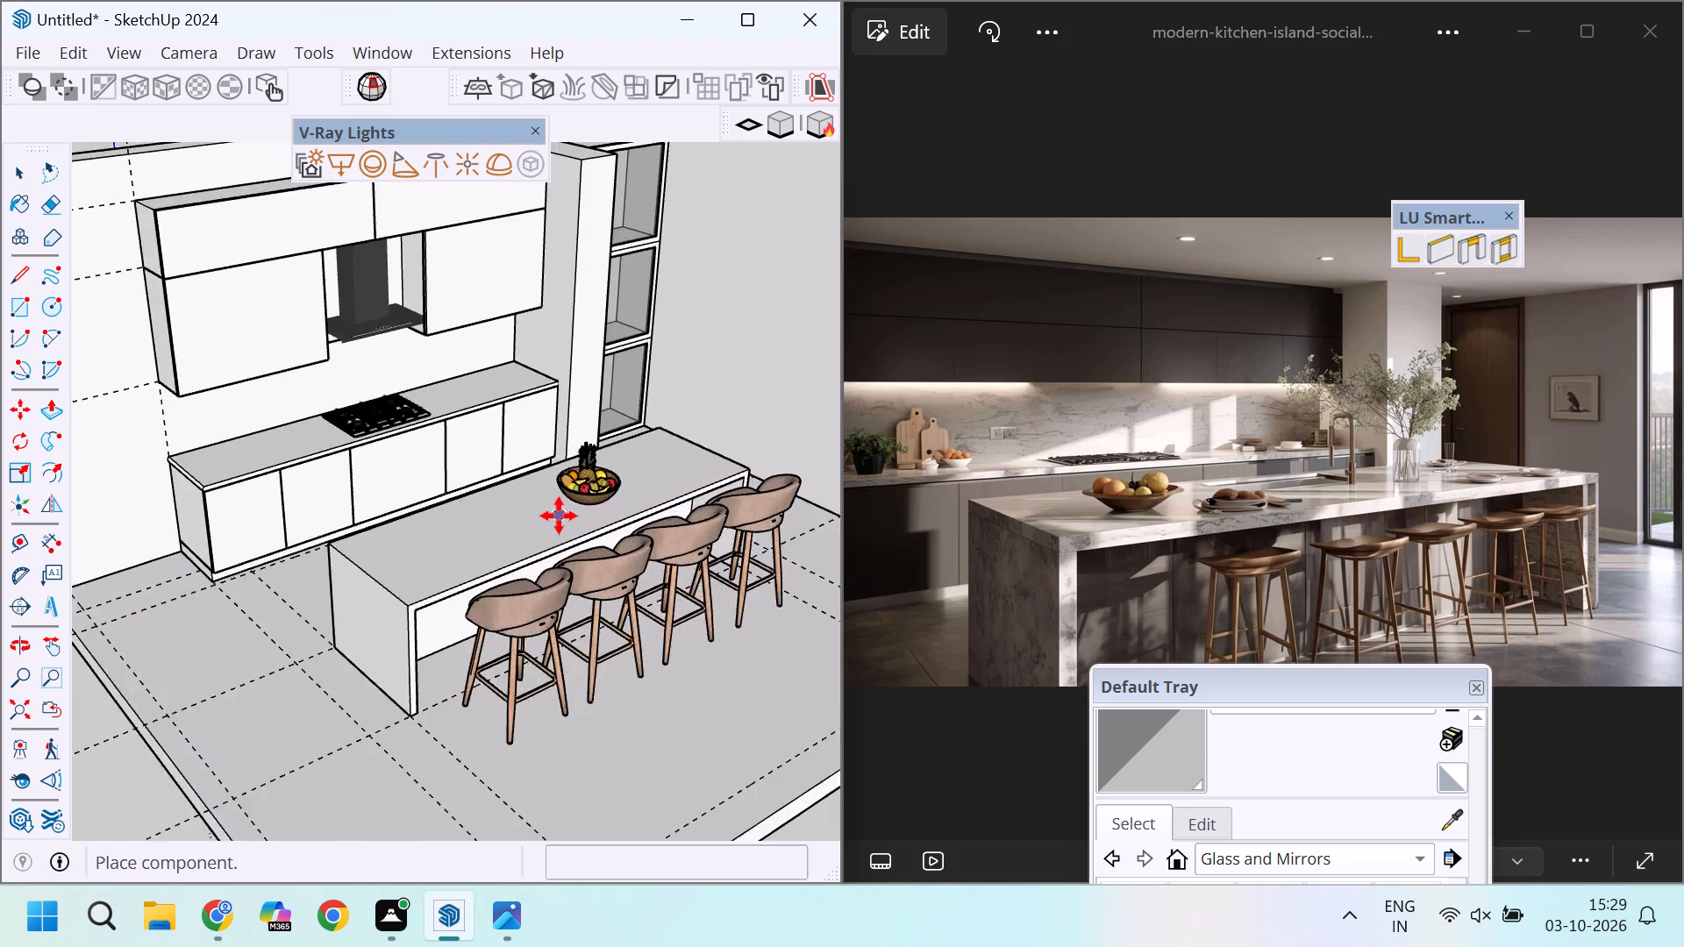
scroll(559, 516, up, 3)
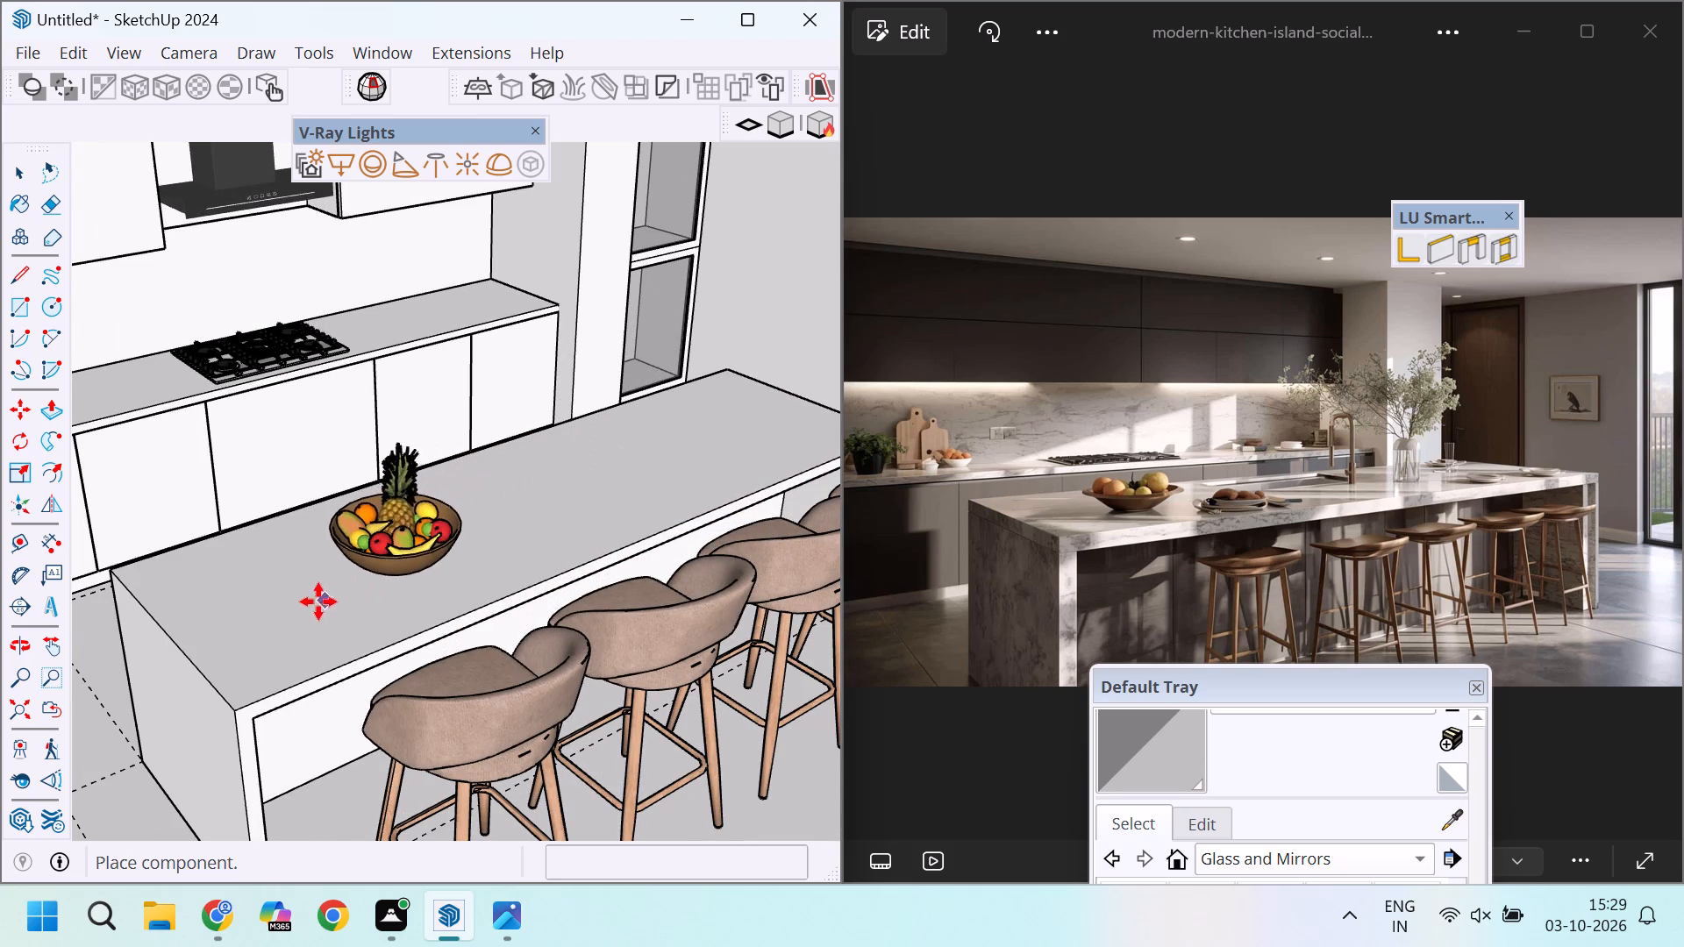
click(249, 634)
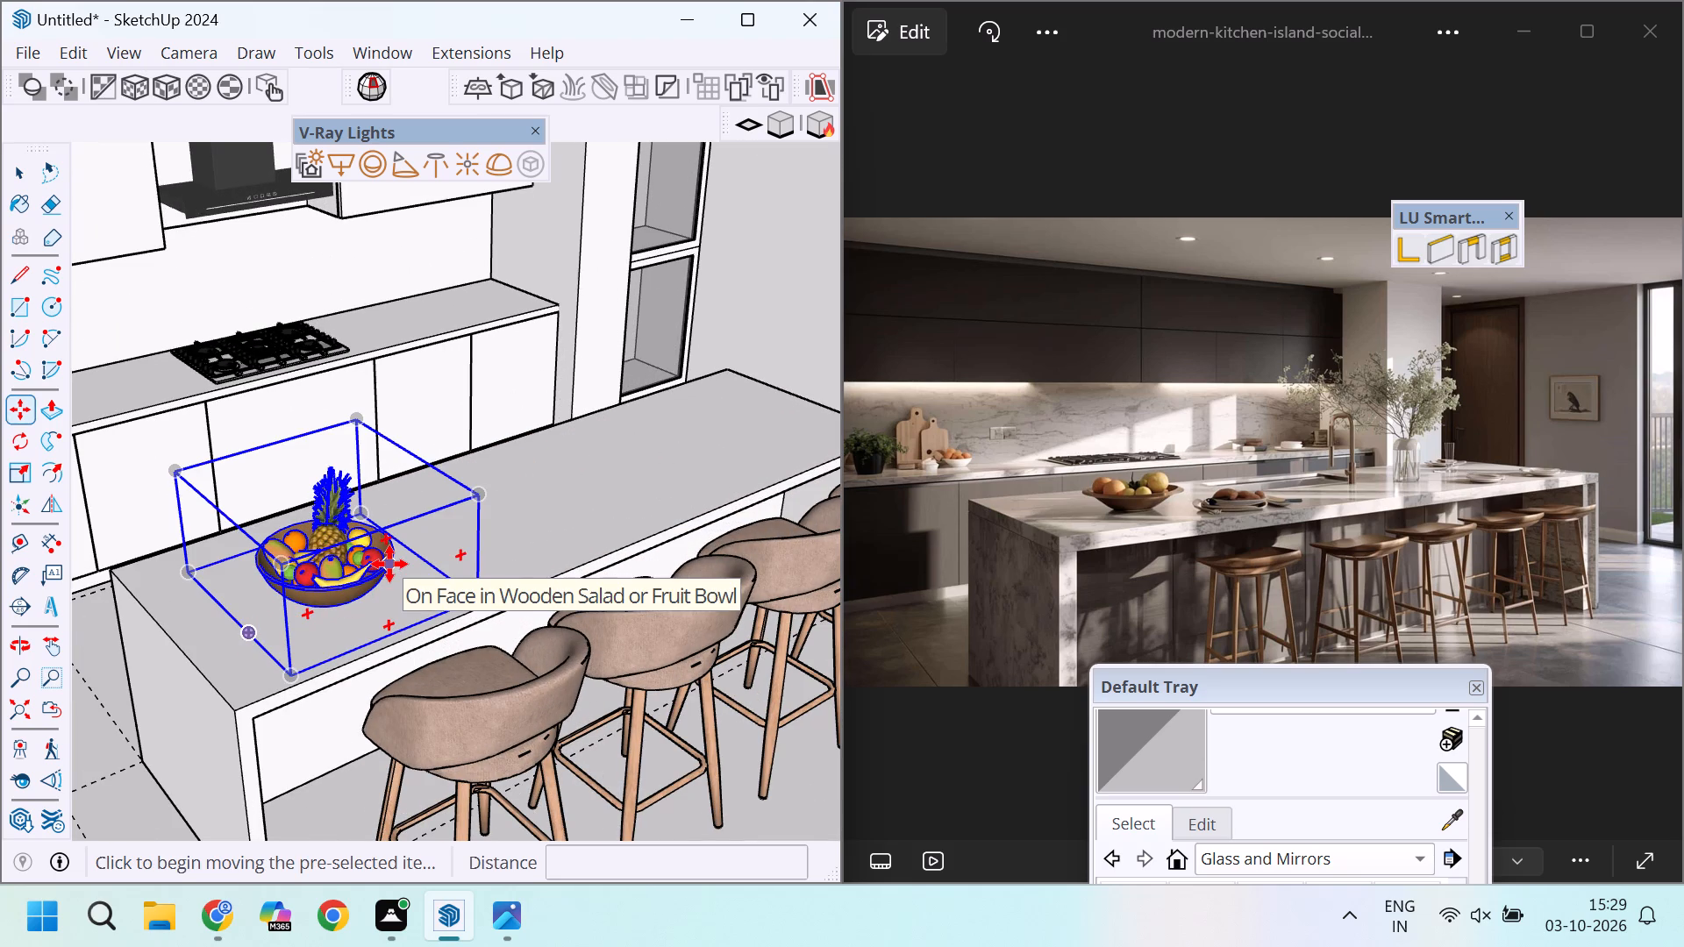
key(Escape)
scroll(480, 518, up, 7)
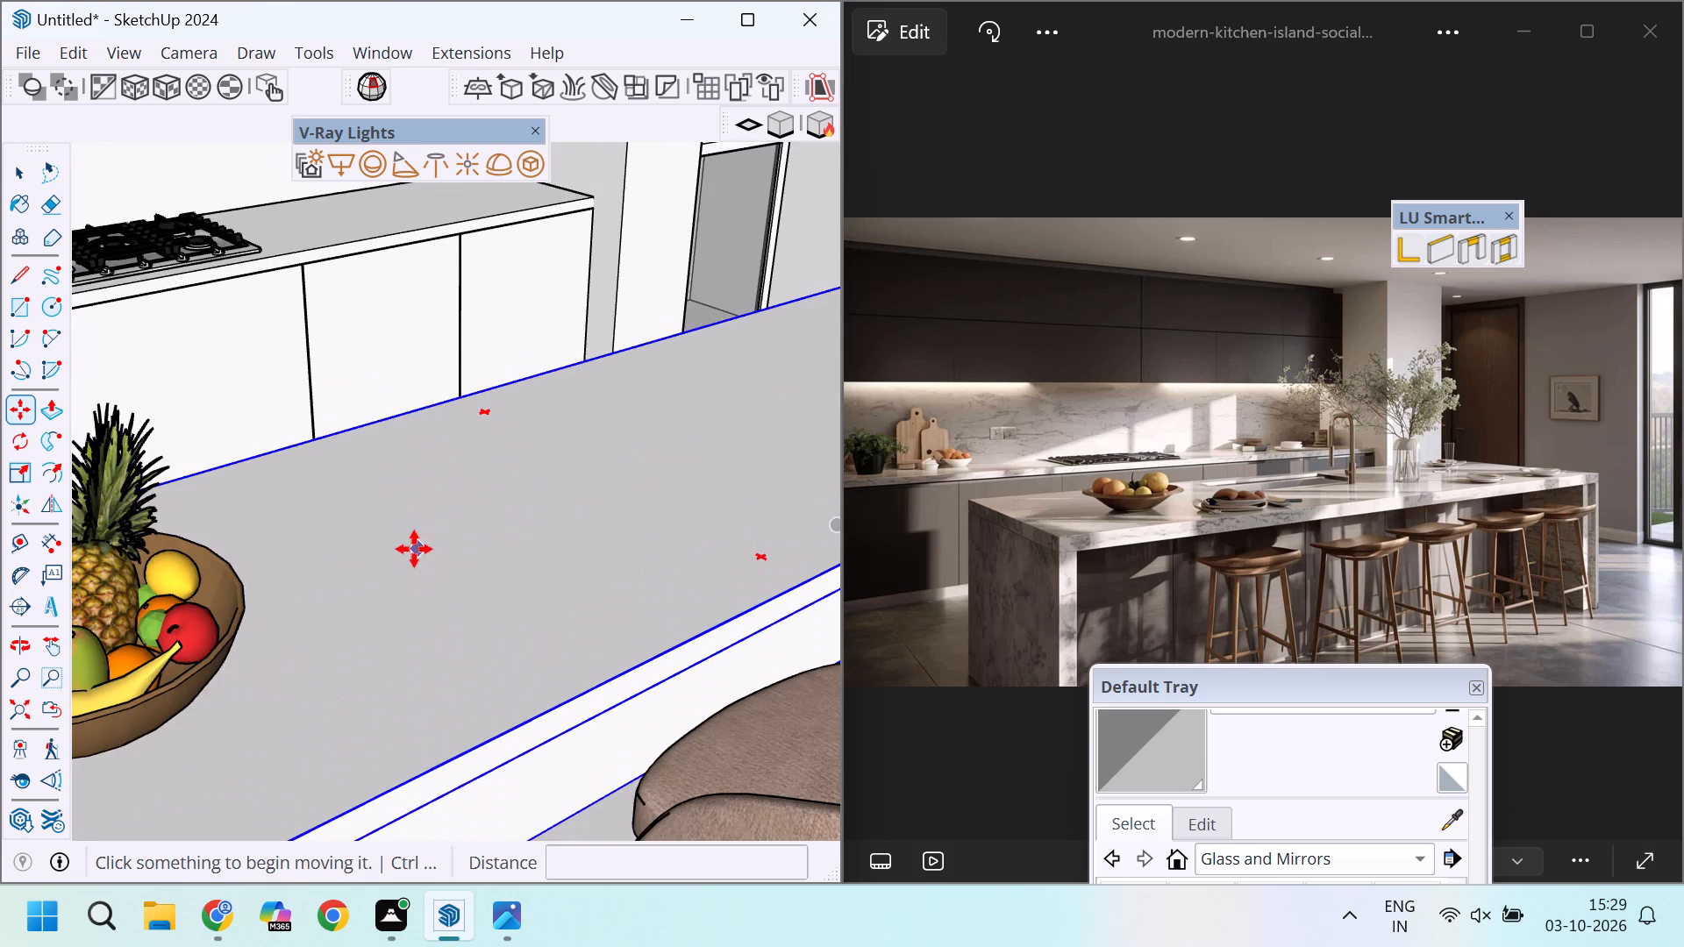
key(space)
Examine the glass vase with leafy branches and the tap area on the island in the reference photo up close.
scroll(414, 549, down, 11)
scroll(293, 549, down, 4)
scroll(541, 484, up, 7)
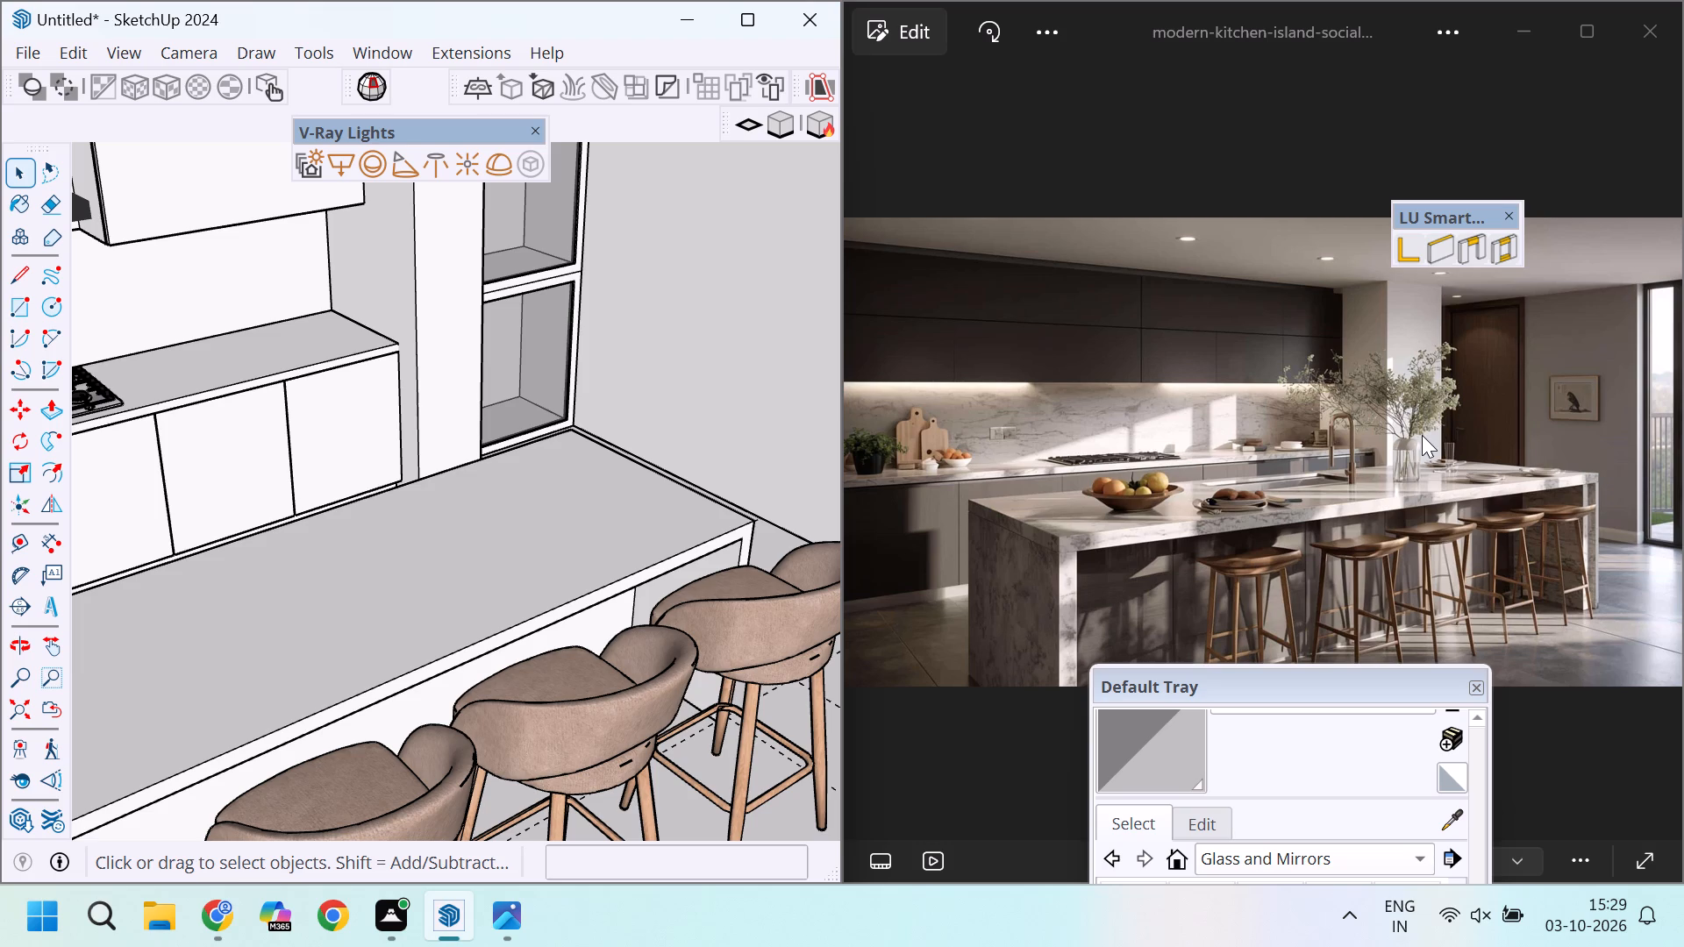
scroll(1420, 431, up, 15)
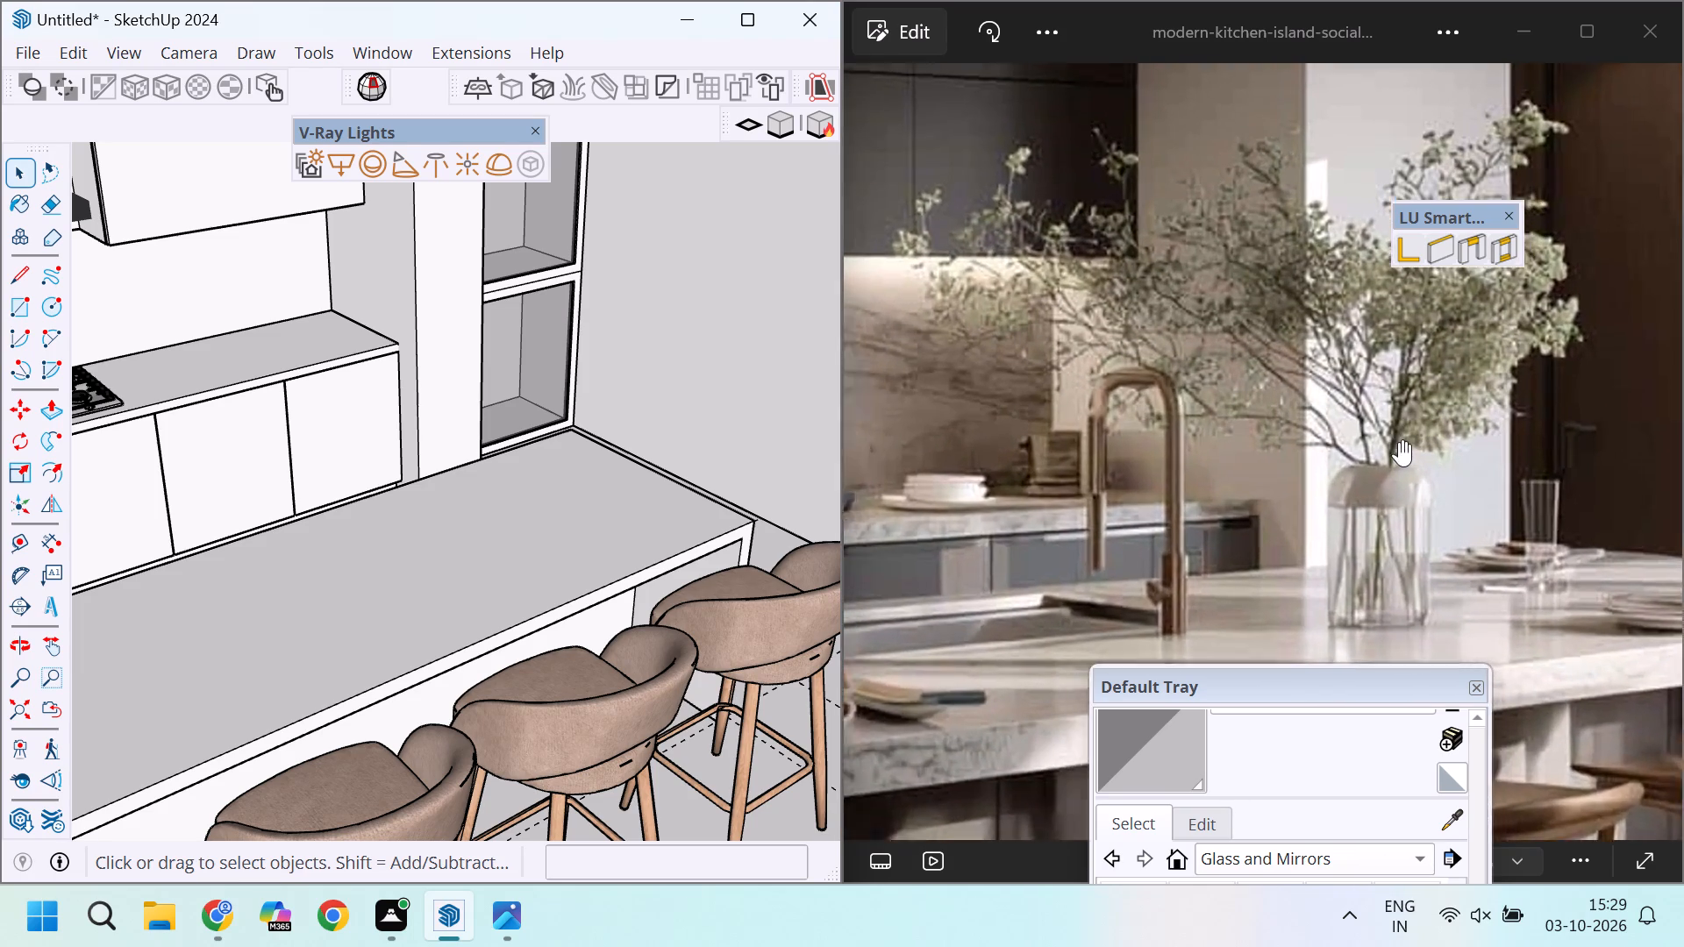
scroll(1408, 445, down, 2)
scroll(1408, 445, up, 2)
scroll(1408, 445, down, 1)
scroll(1408, 445, up, 1)
scroll(1408, 445, down, 5)
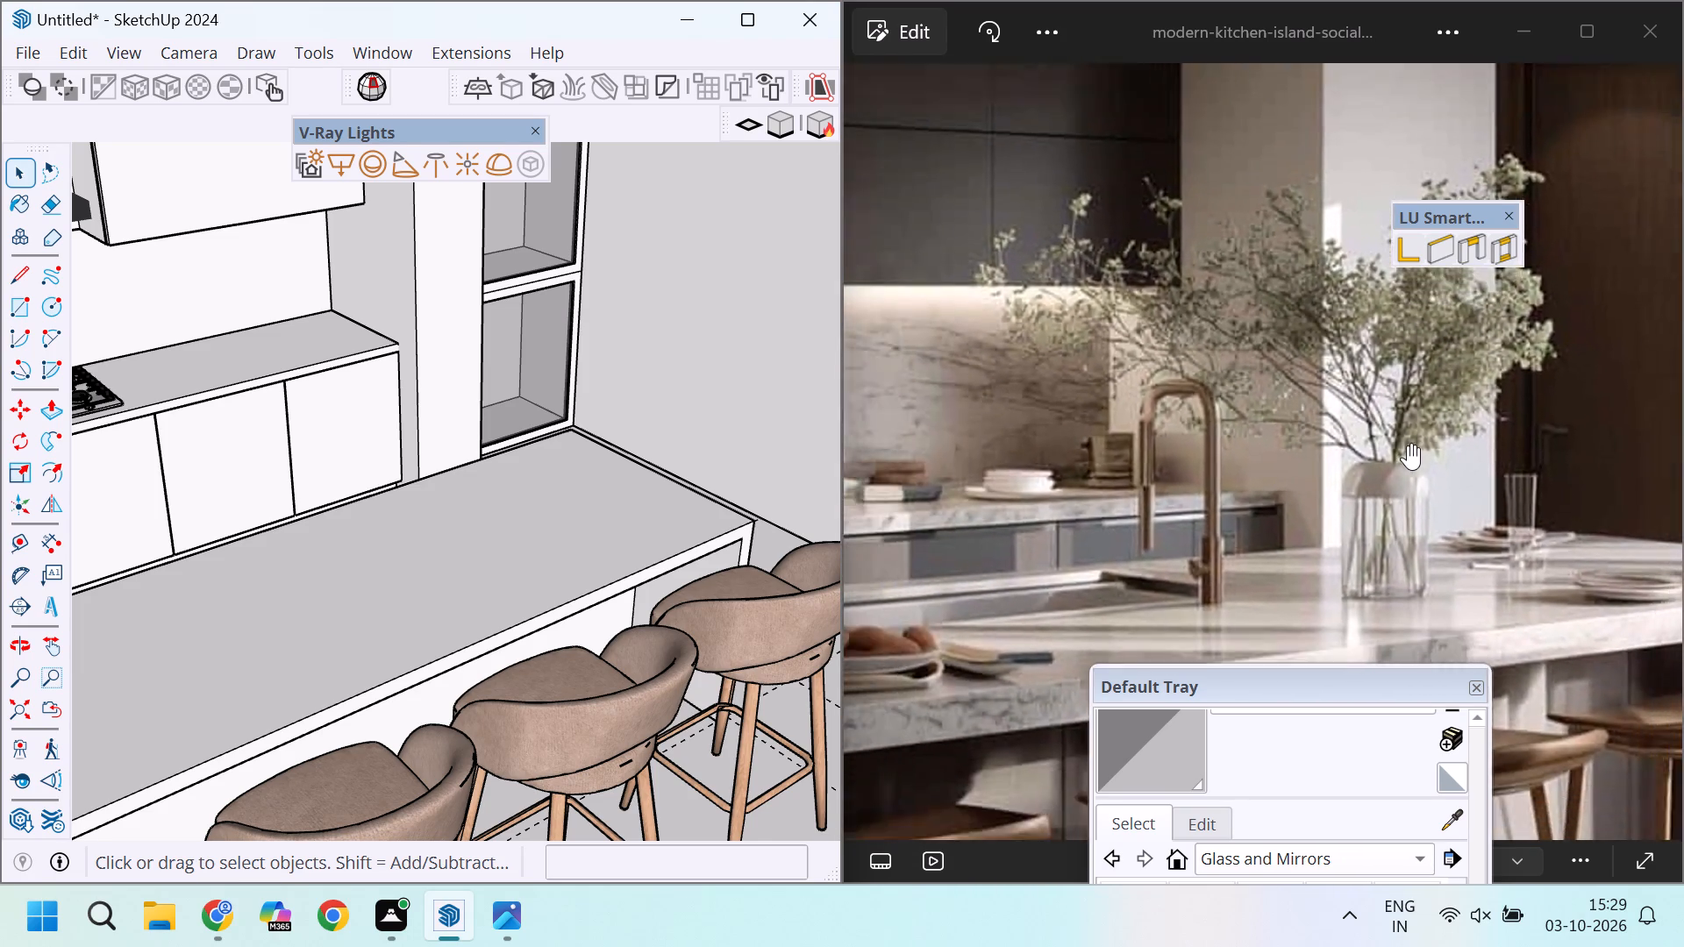
scroll(1408, 445, down, 8)
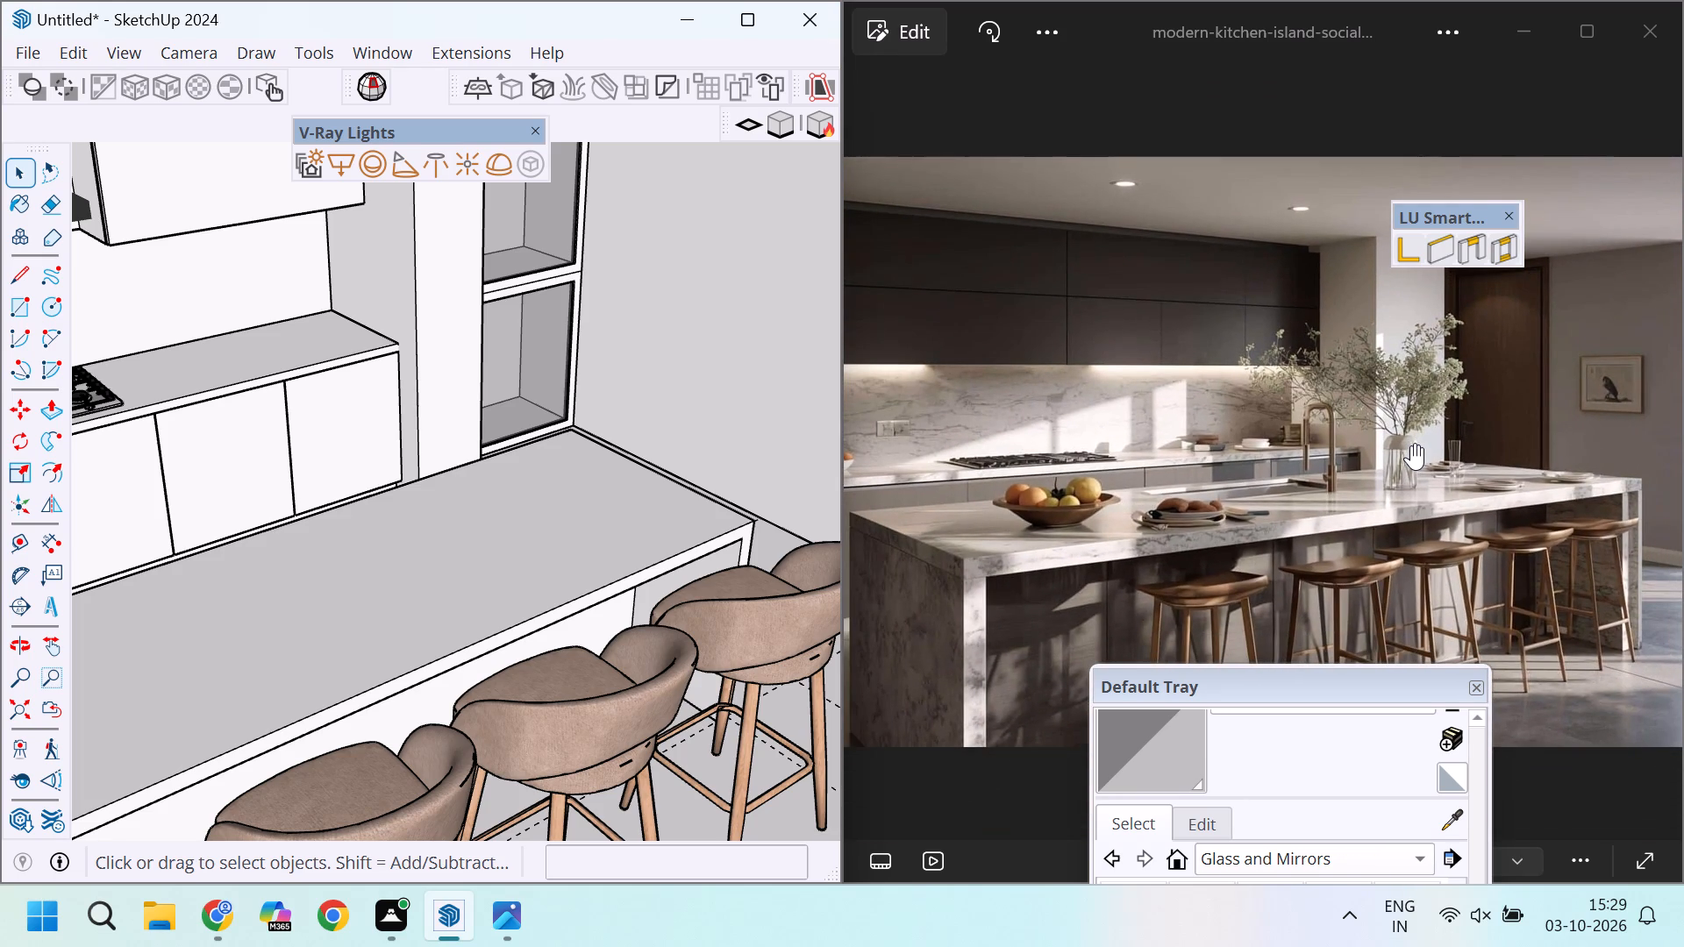
scroll(1411, 445, down, 3)
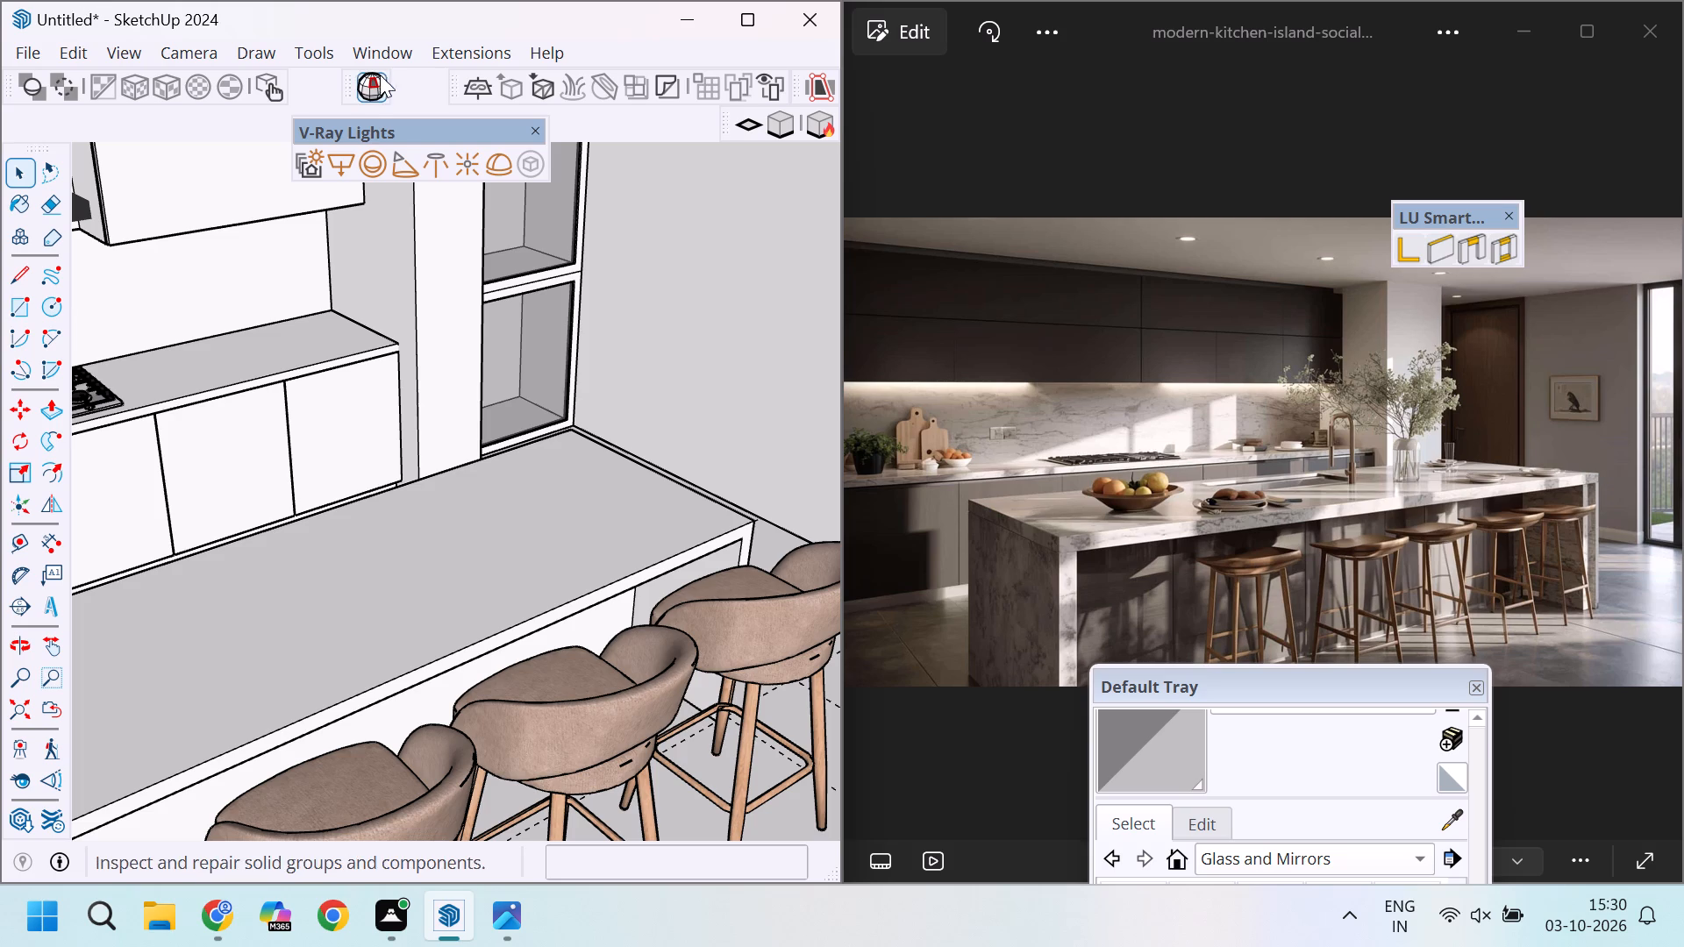
Inspect the modelled back counter, hob, tall shelves and island against the reference photo for items still missing.
scroll(503, 630, down, 3)
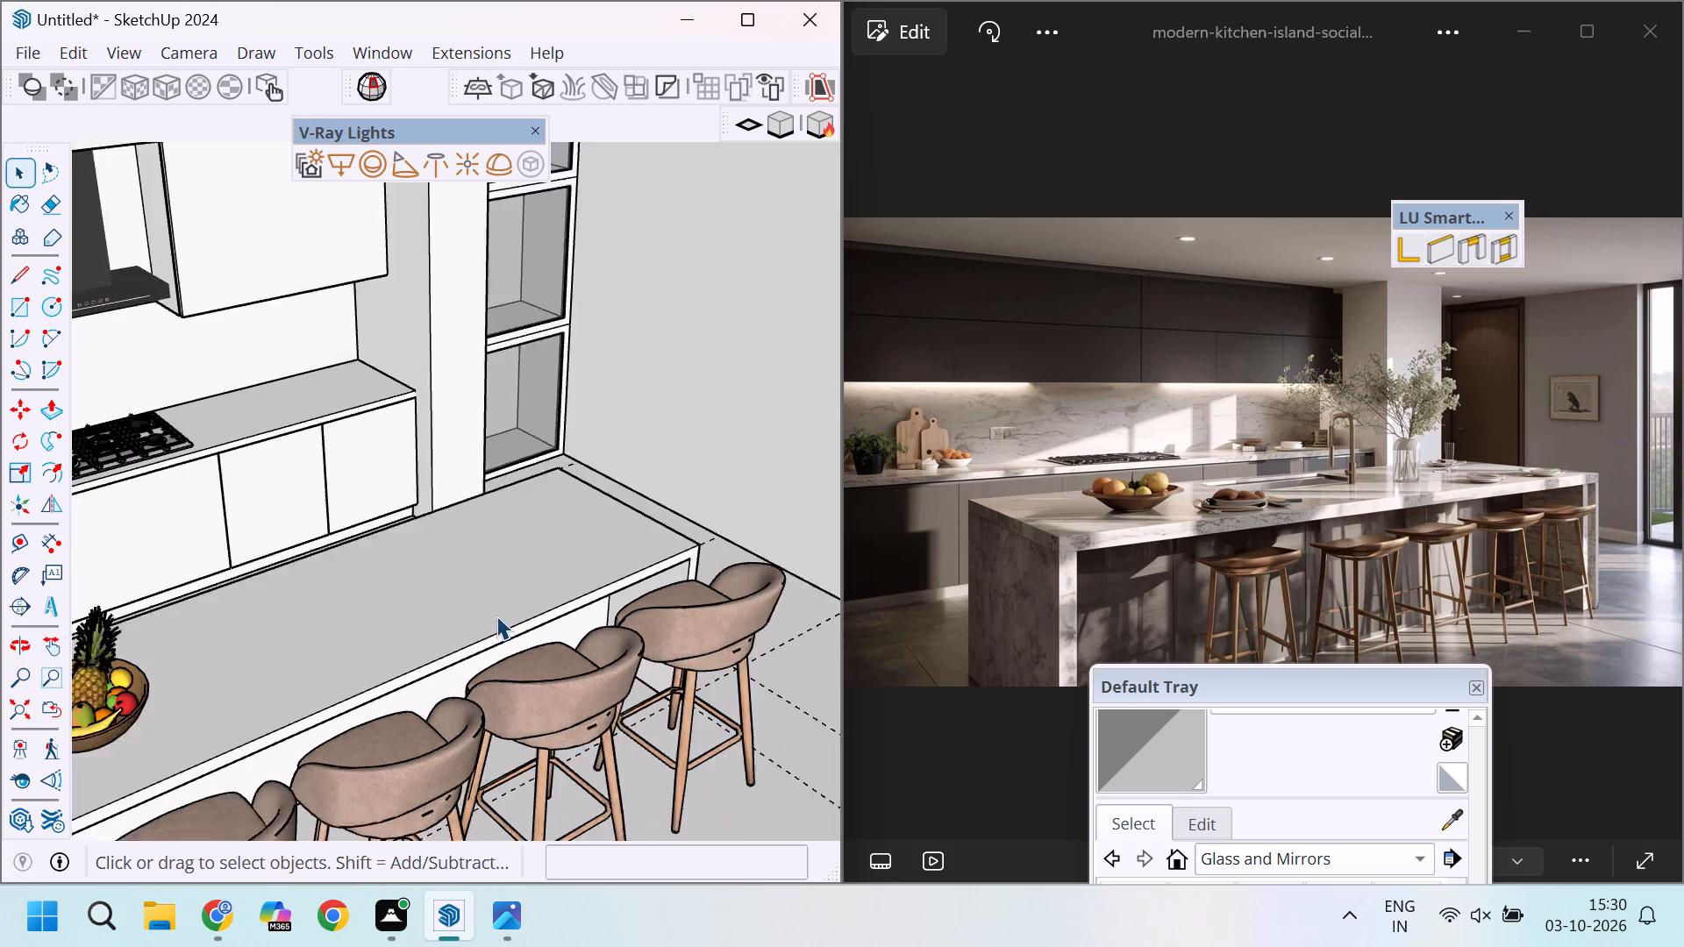
scroll(496, 616, down, 6)
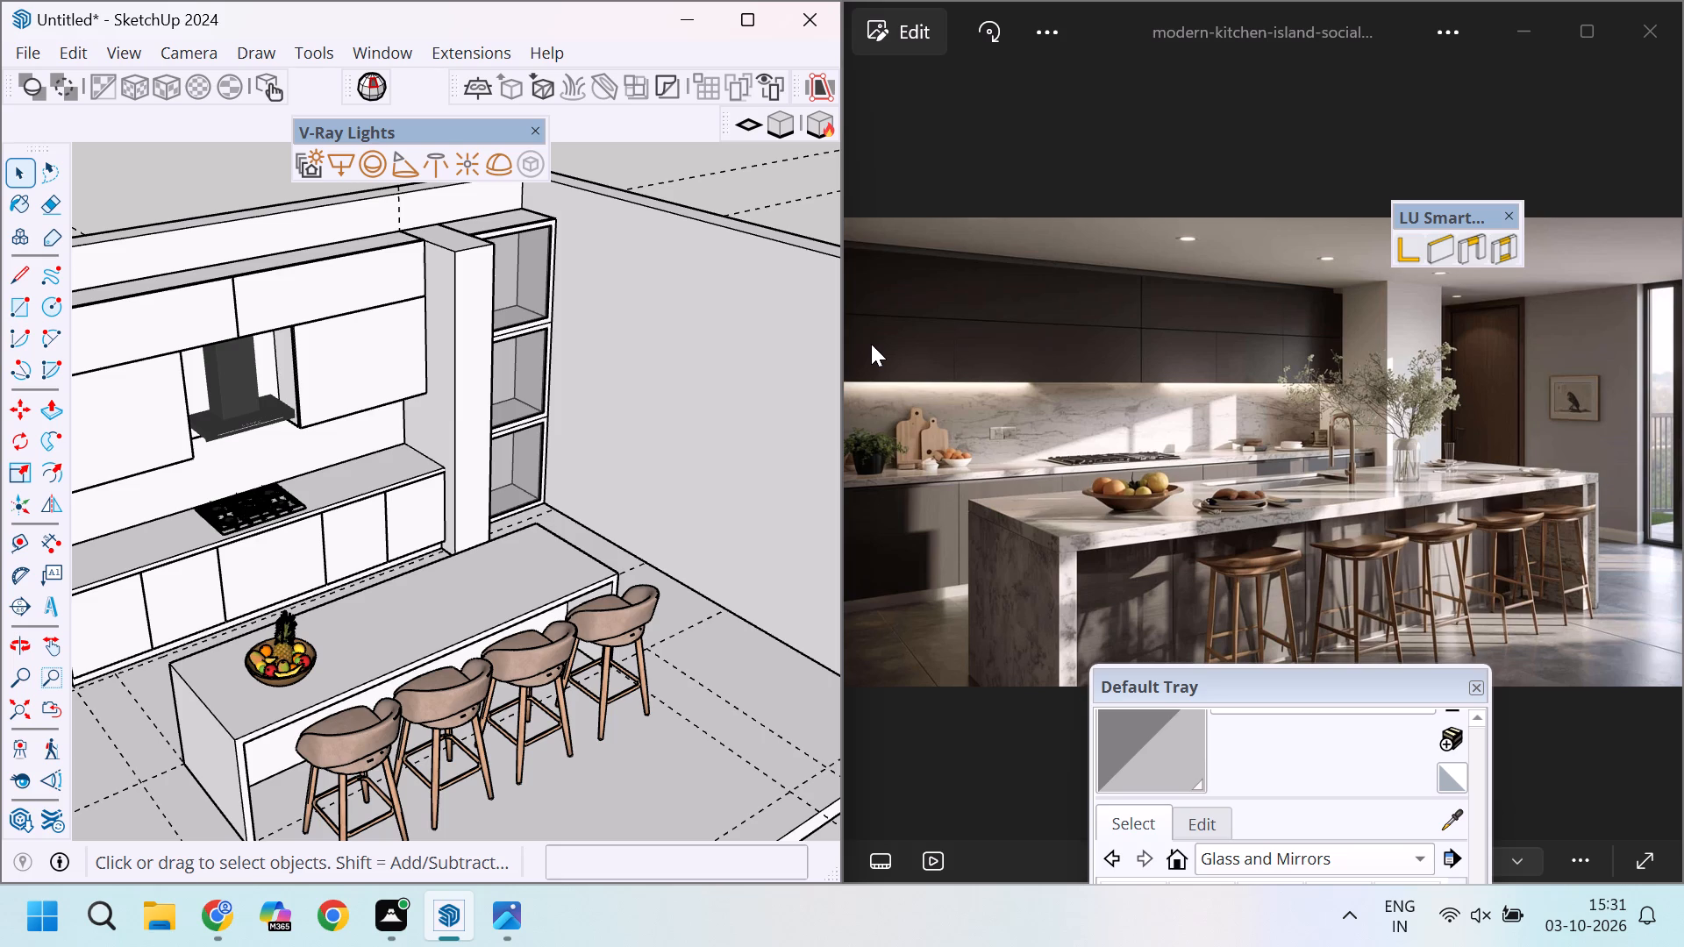
scroll(377, 407, down, 2)
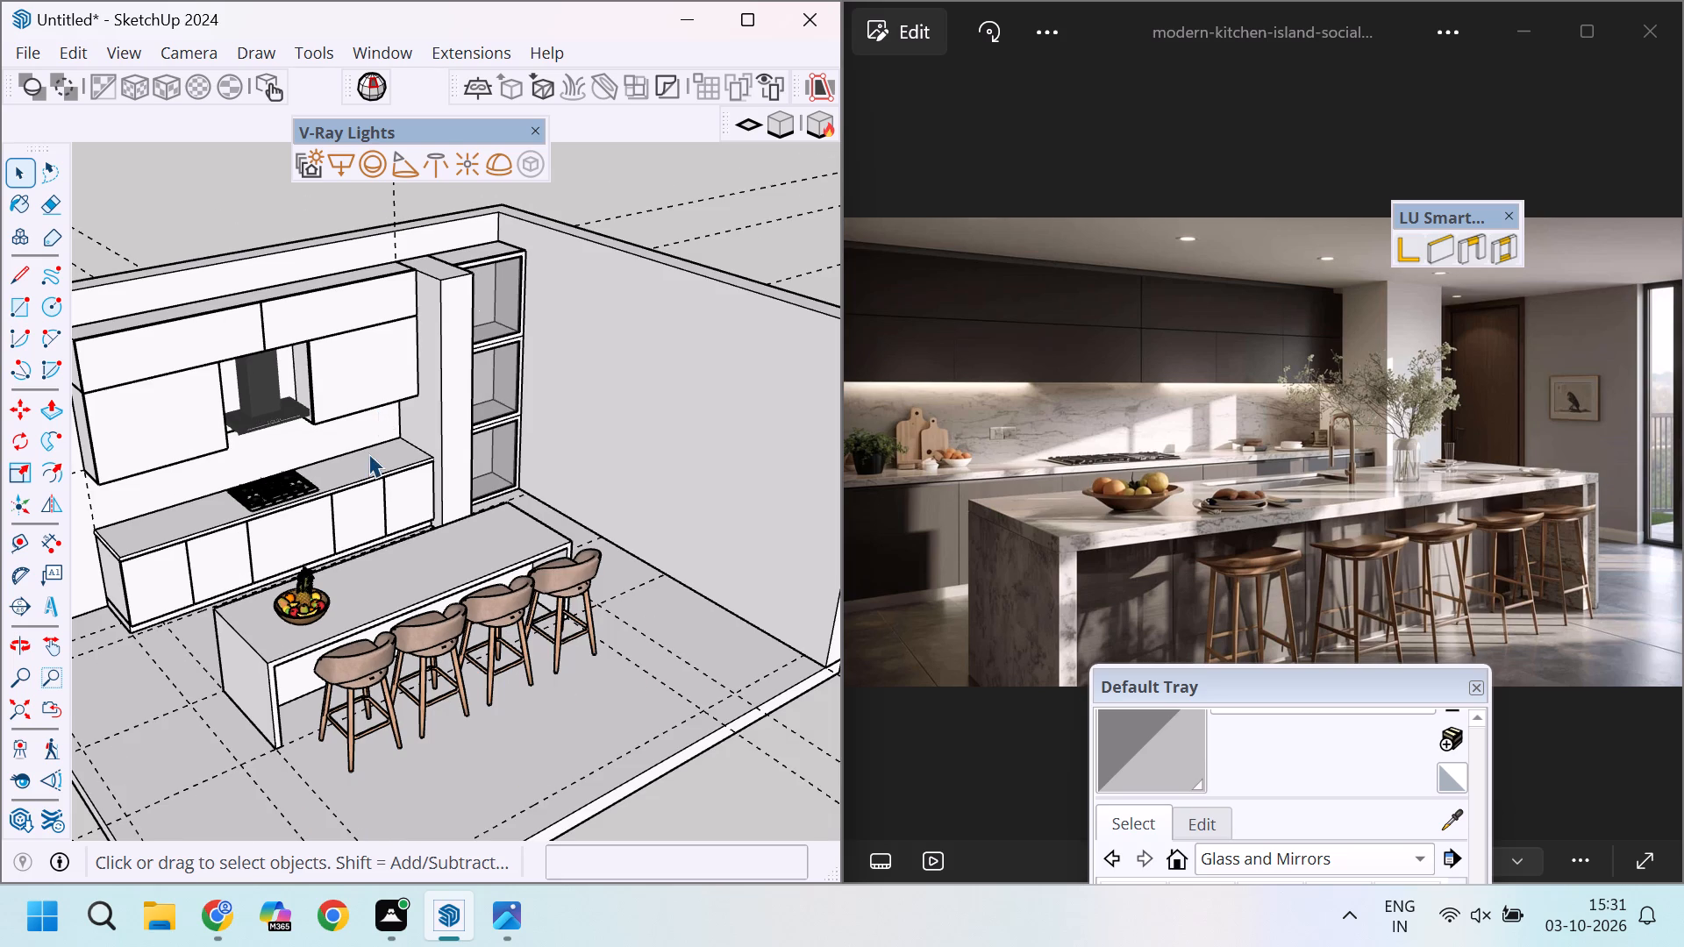
scroll(273, 408, up, 2)
scroll(351, 437, down, 3)
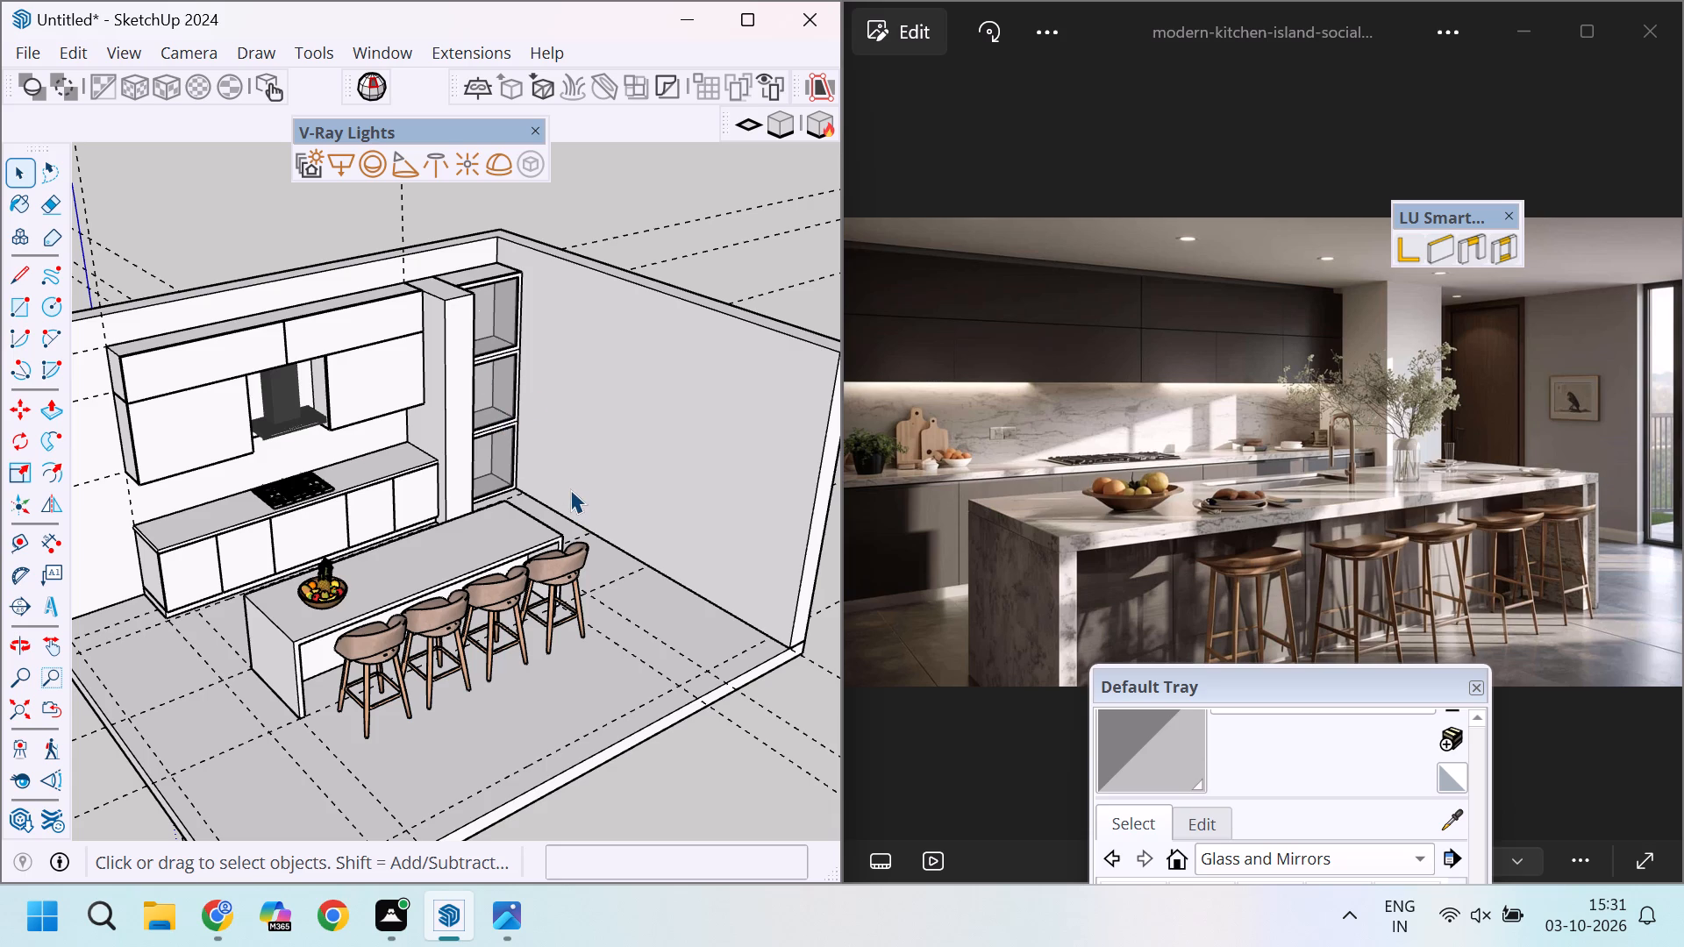
scroll(584, 450, up, 1)
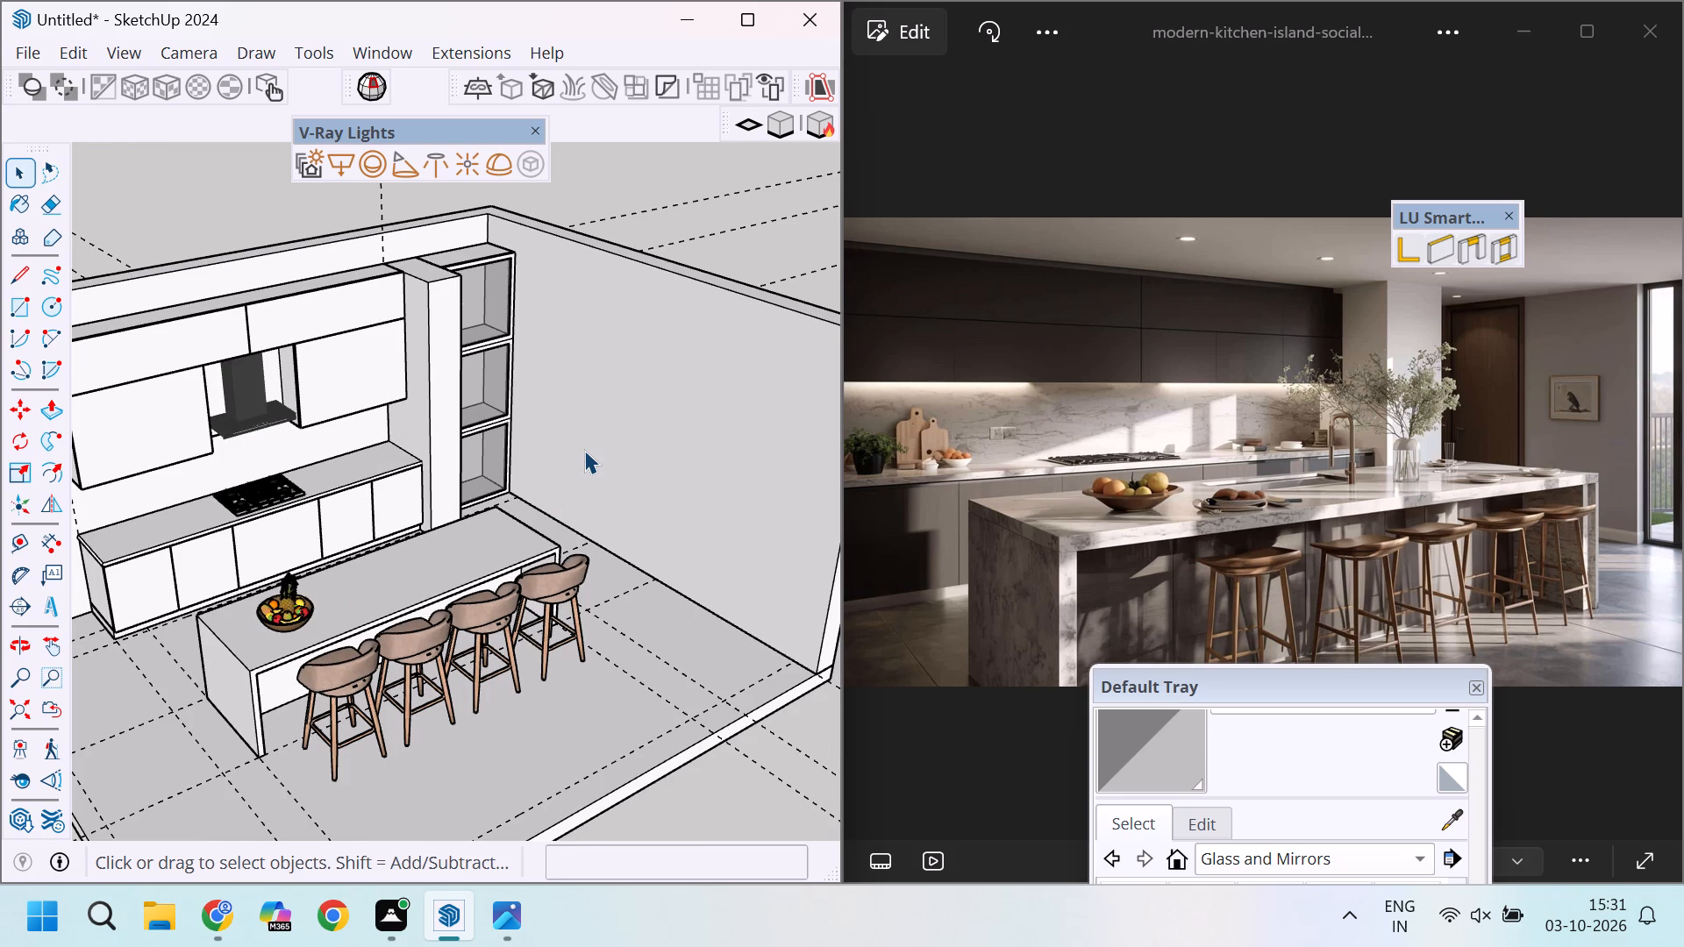
scroll(330, 472, up, 4)
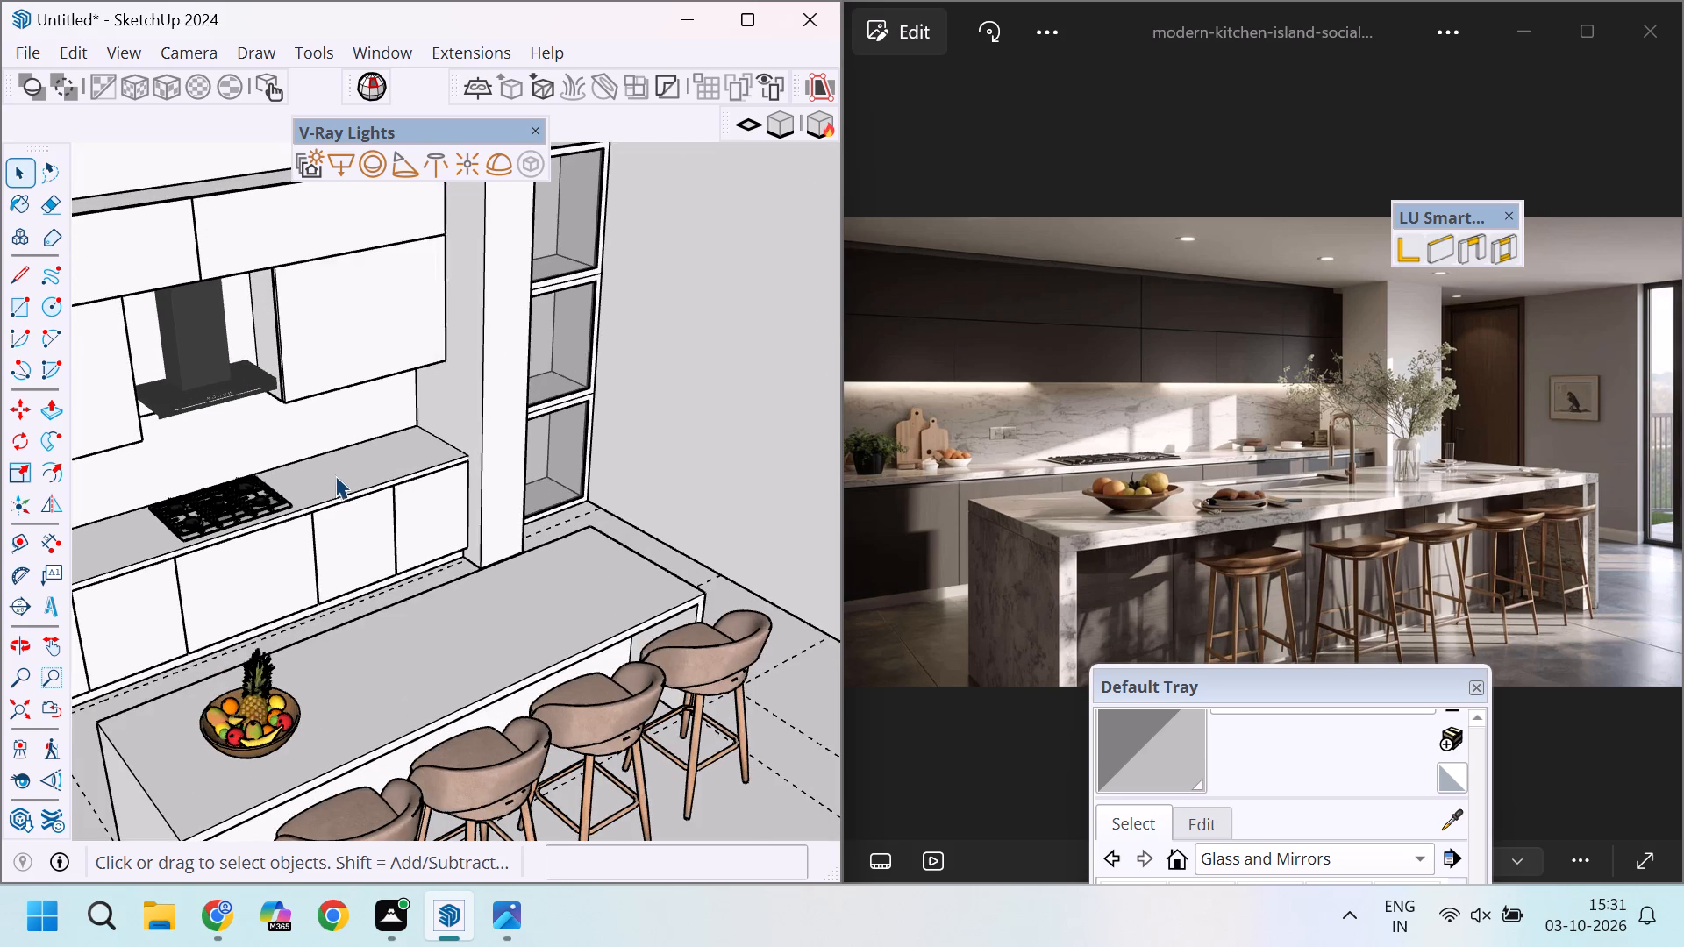
scroll(348, 482, up, 5)
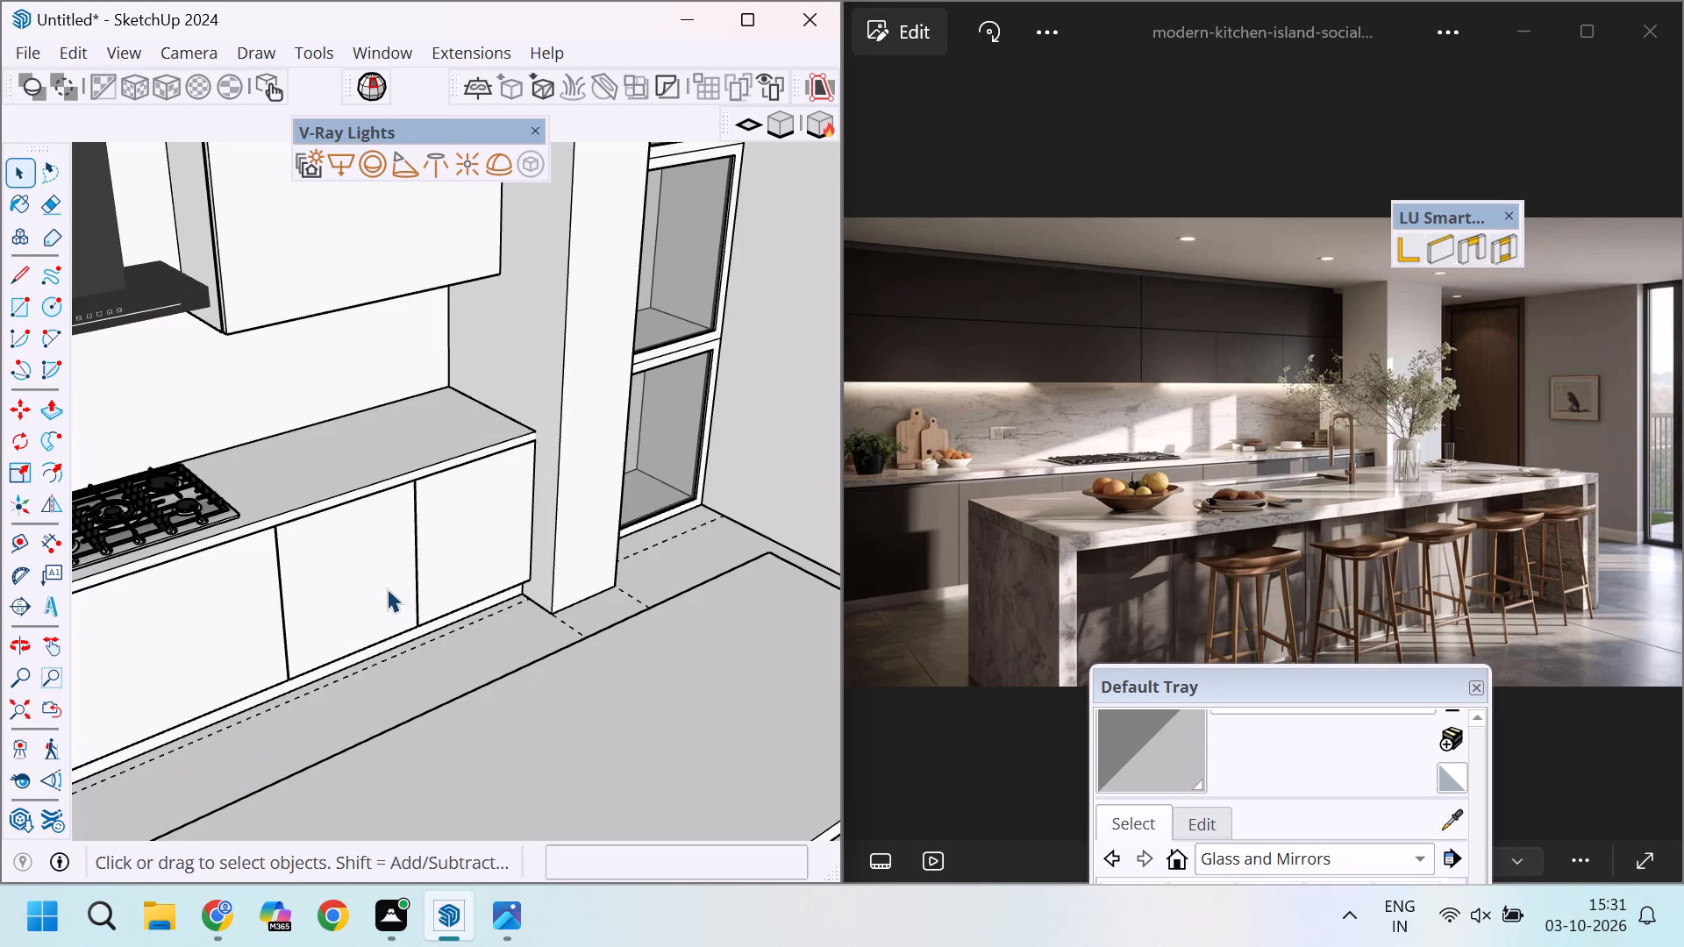
scroll(394, 576, down, 6)
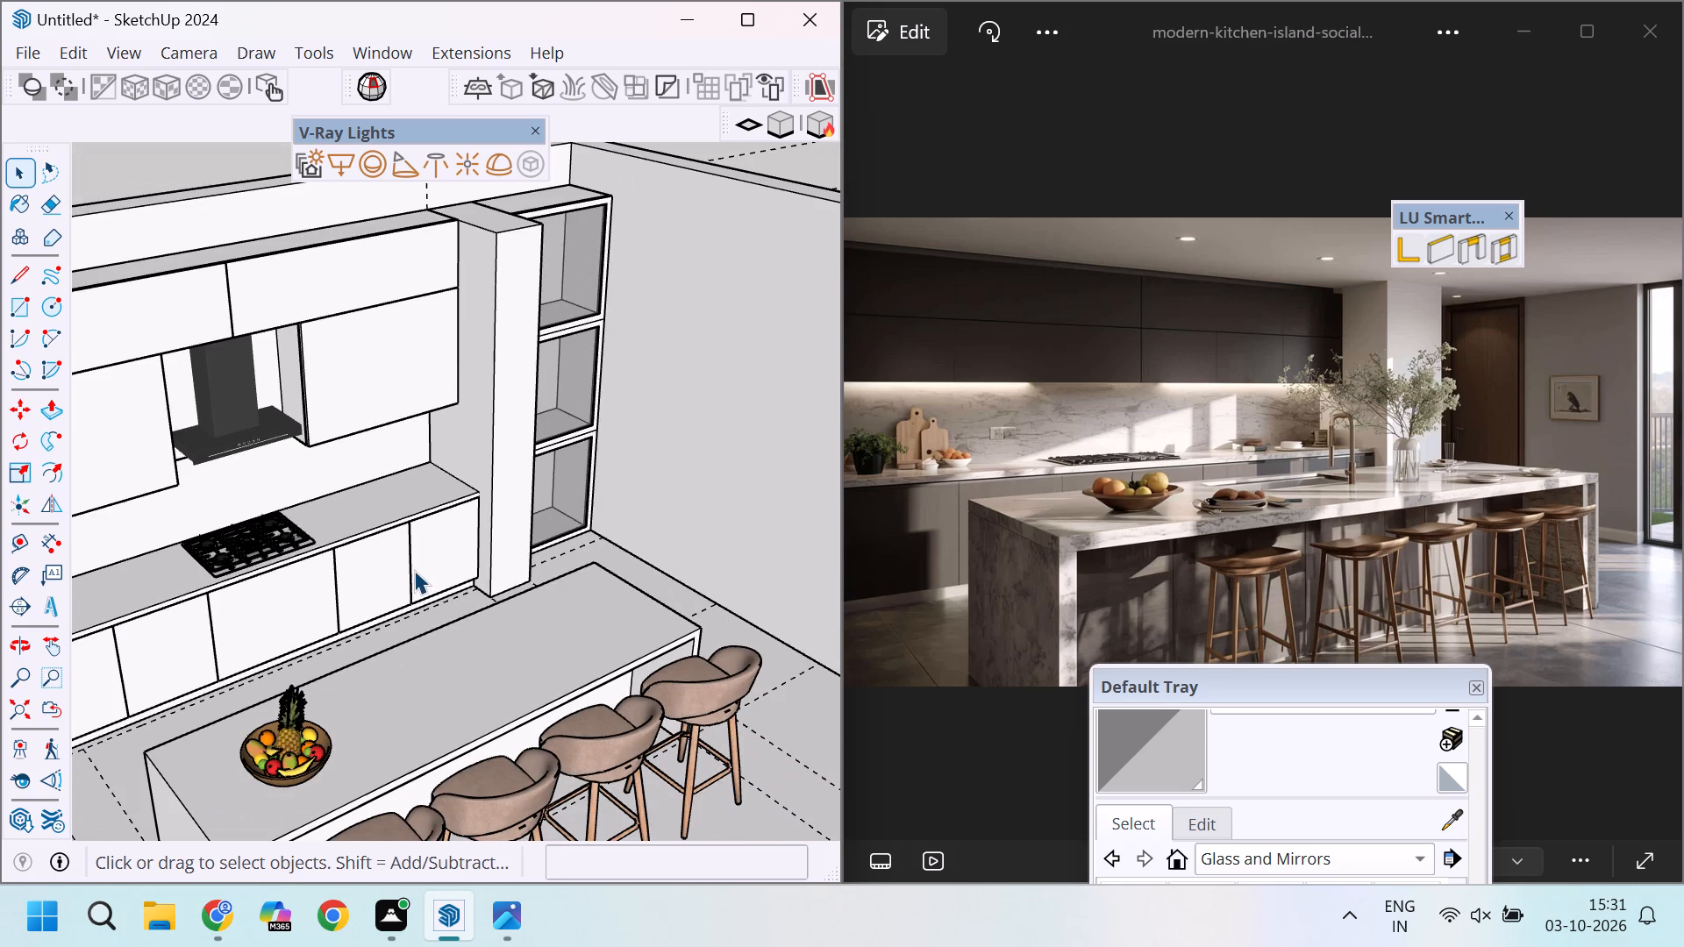
scroll(414, 570, up, 2)
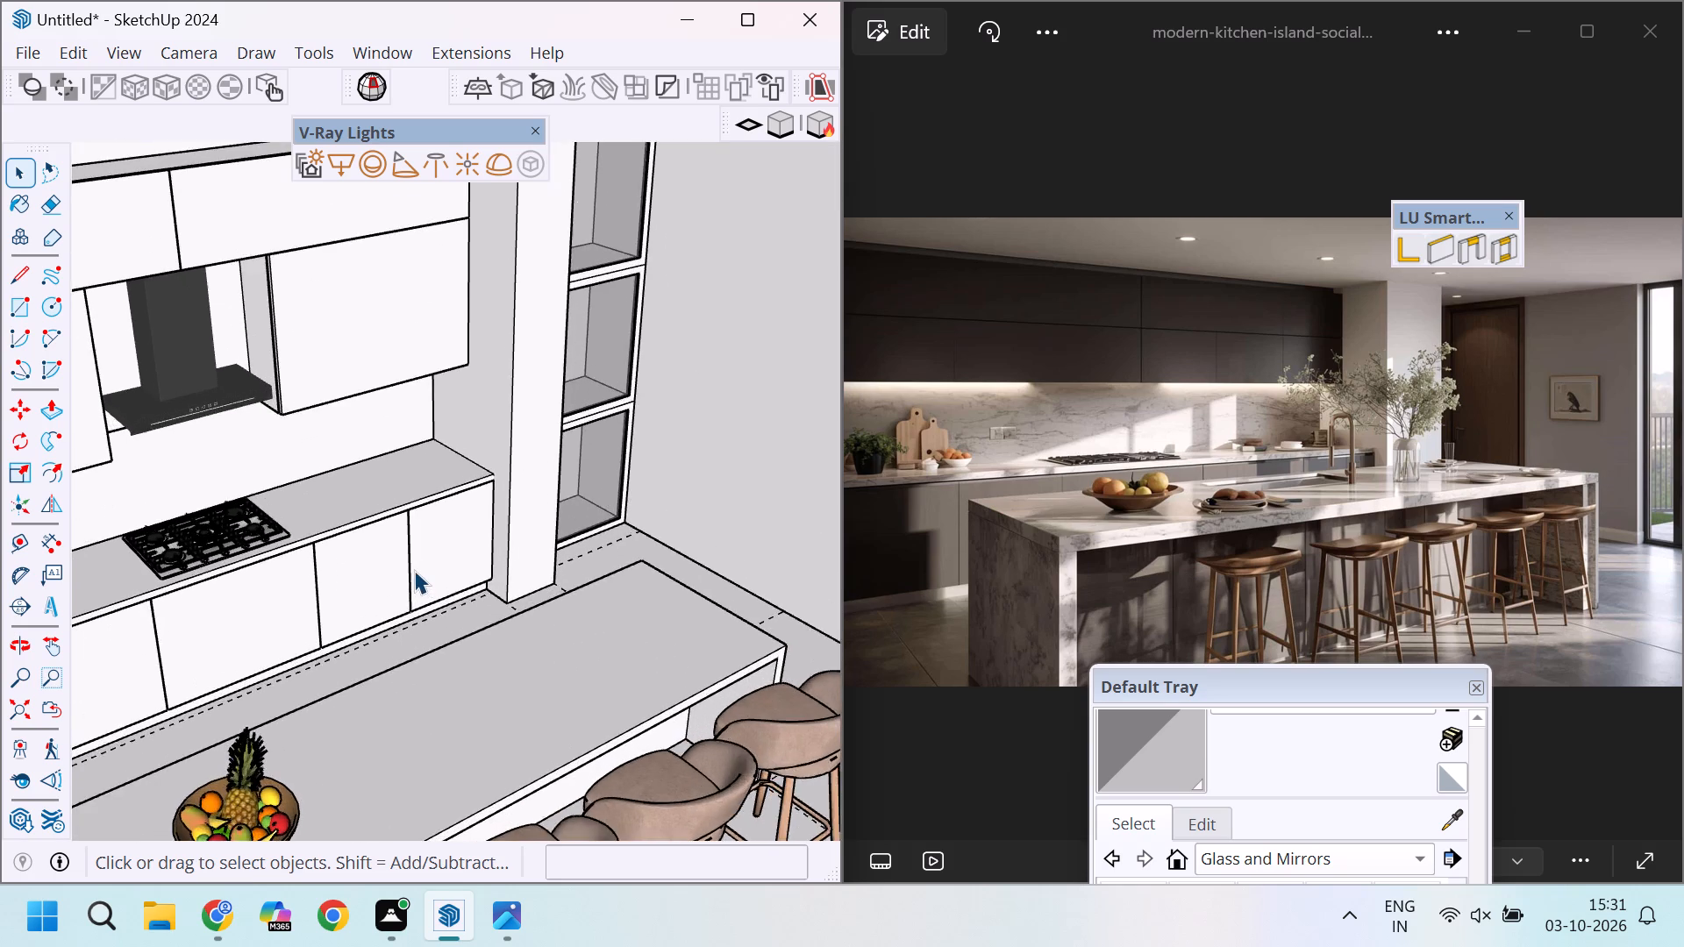
scroll(414, 570, down, 7)
scroll(396, 622, up, 4)
scroll(266, 644, up, 1)
middle_drag(247, 644, 235, 598)
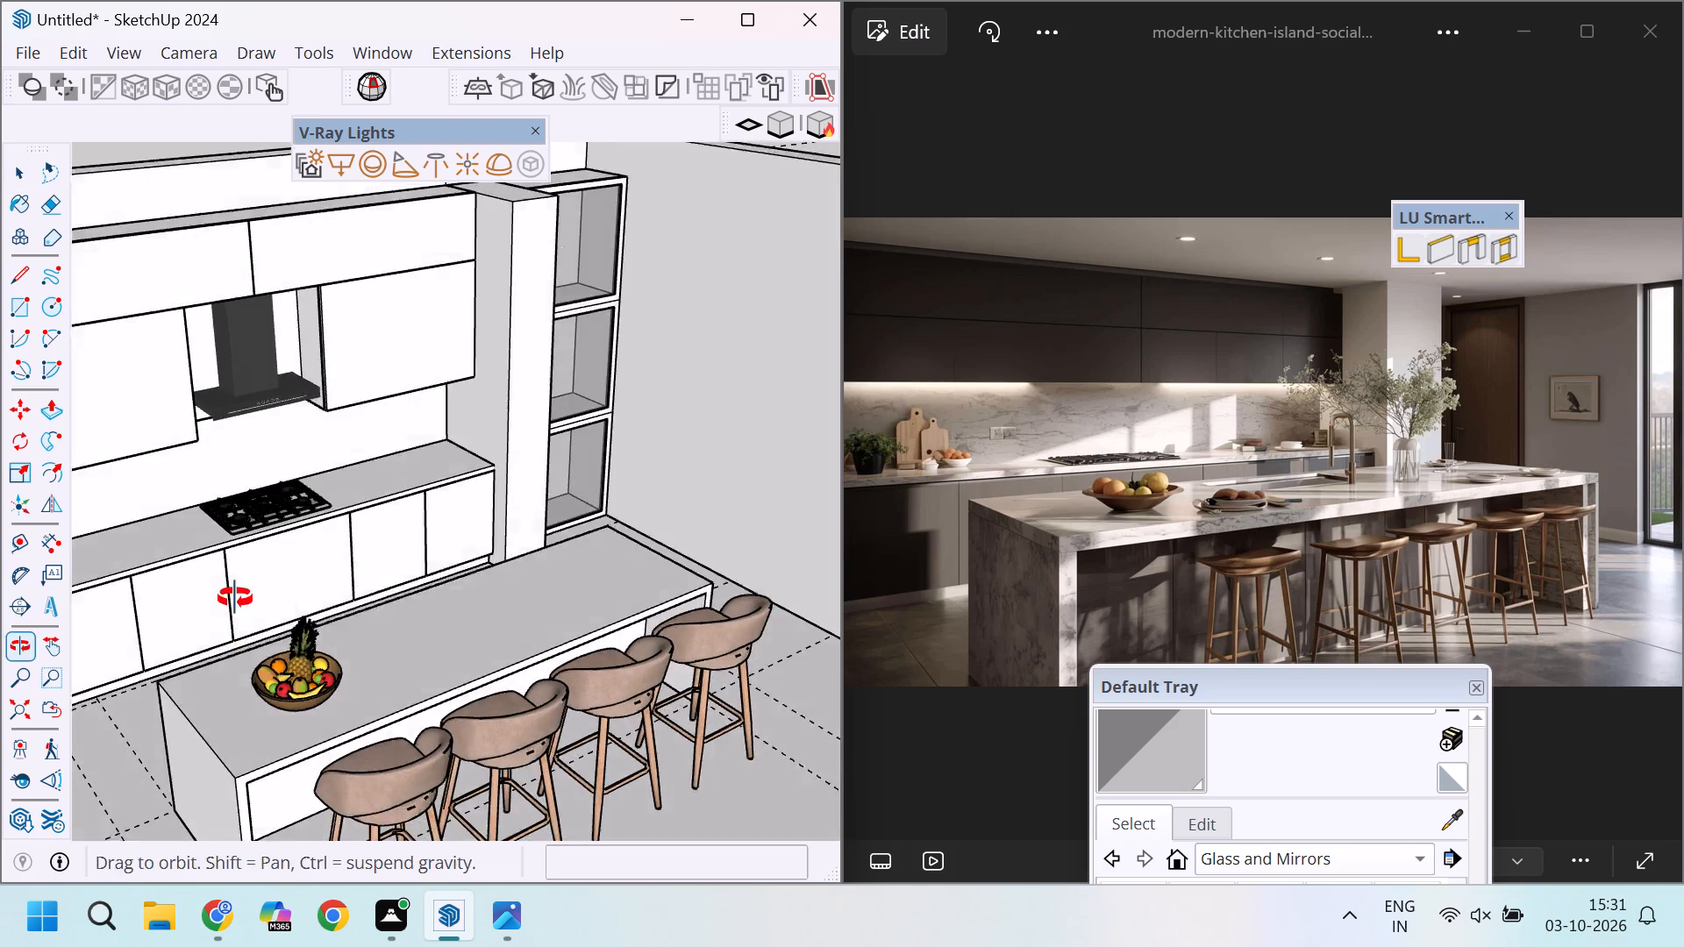
middle_drag(235, 598, 235, 596)
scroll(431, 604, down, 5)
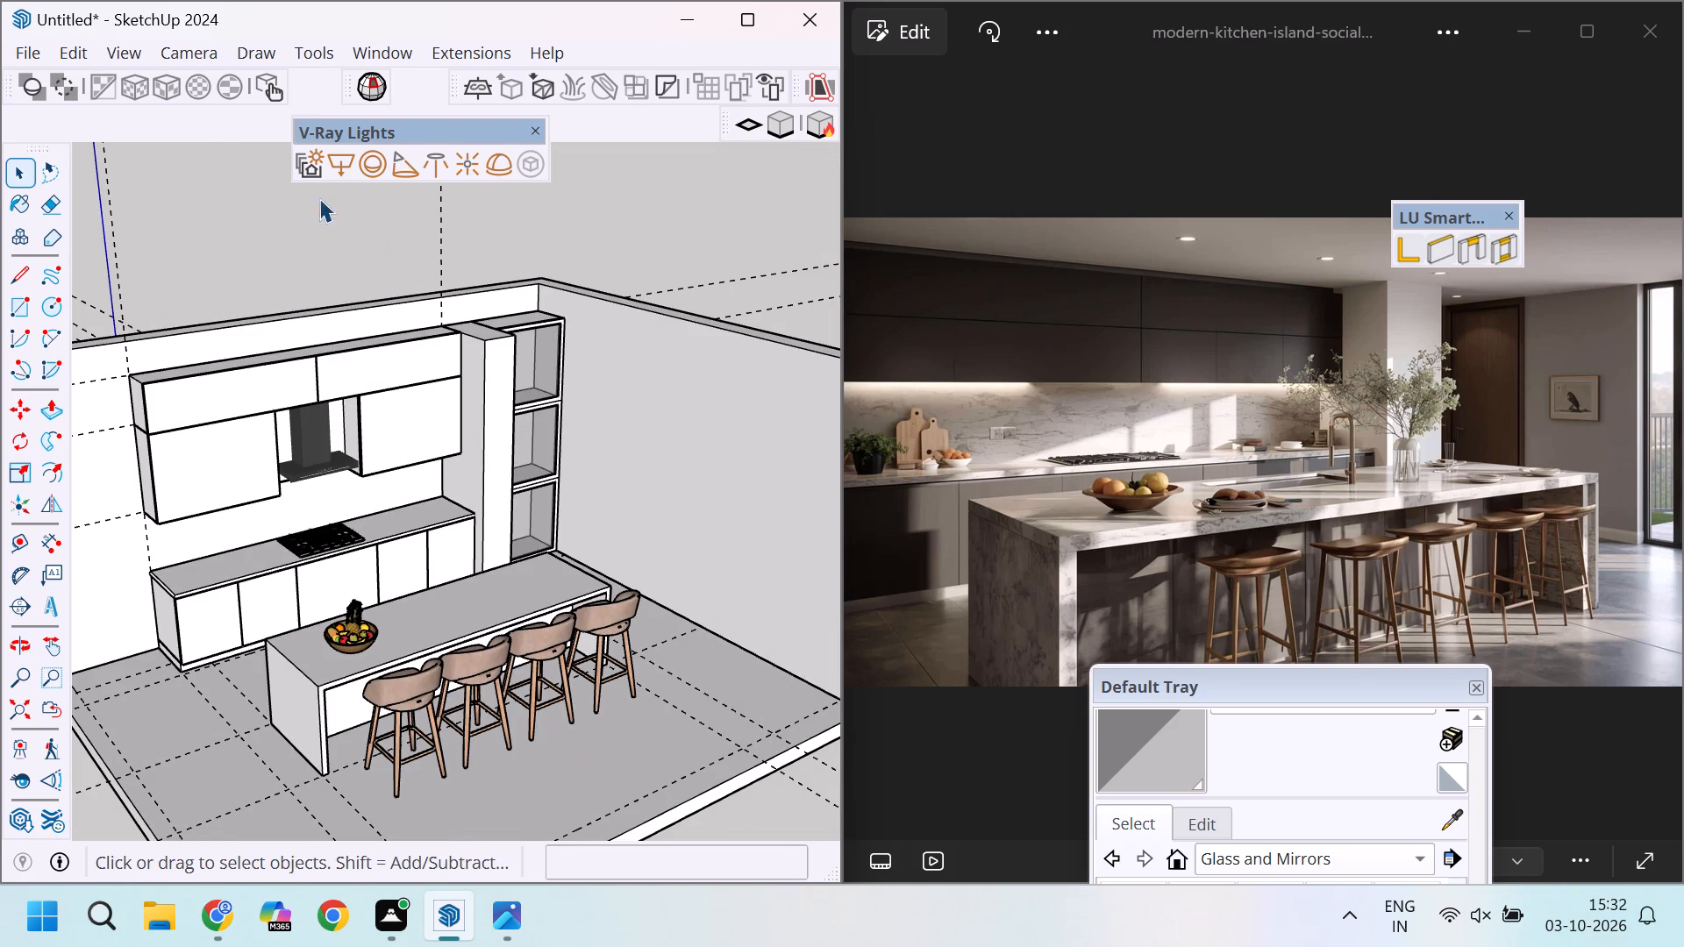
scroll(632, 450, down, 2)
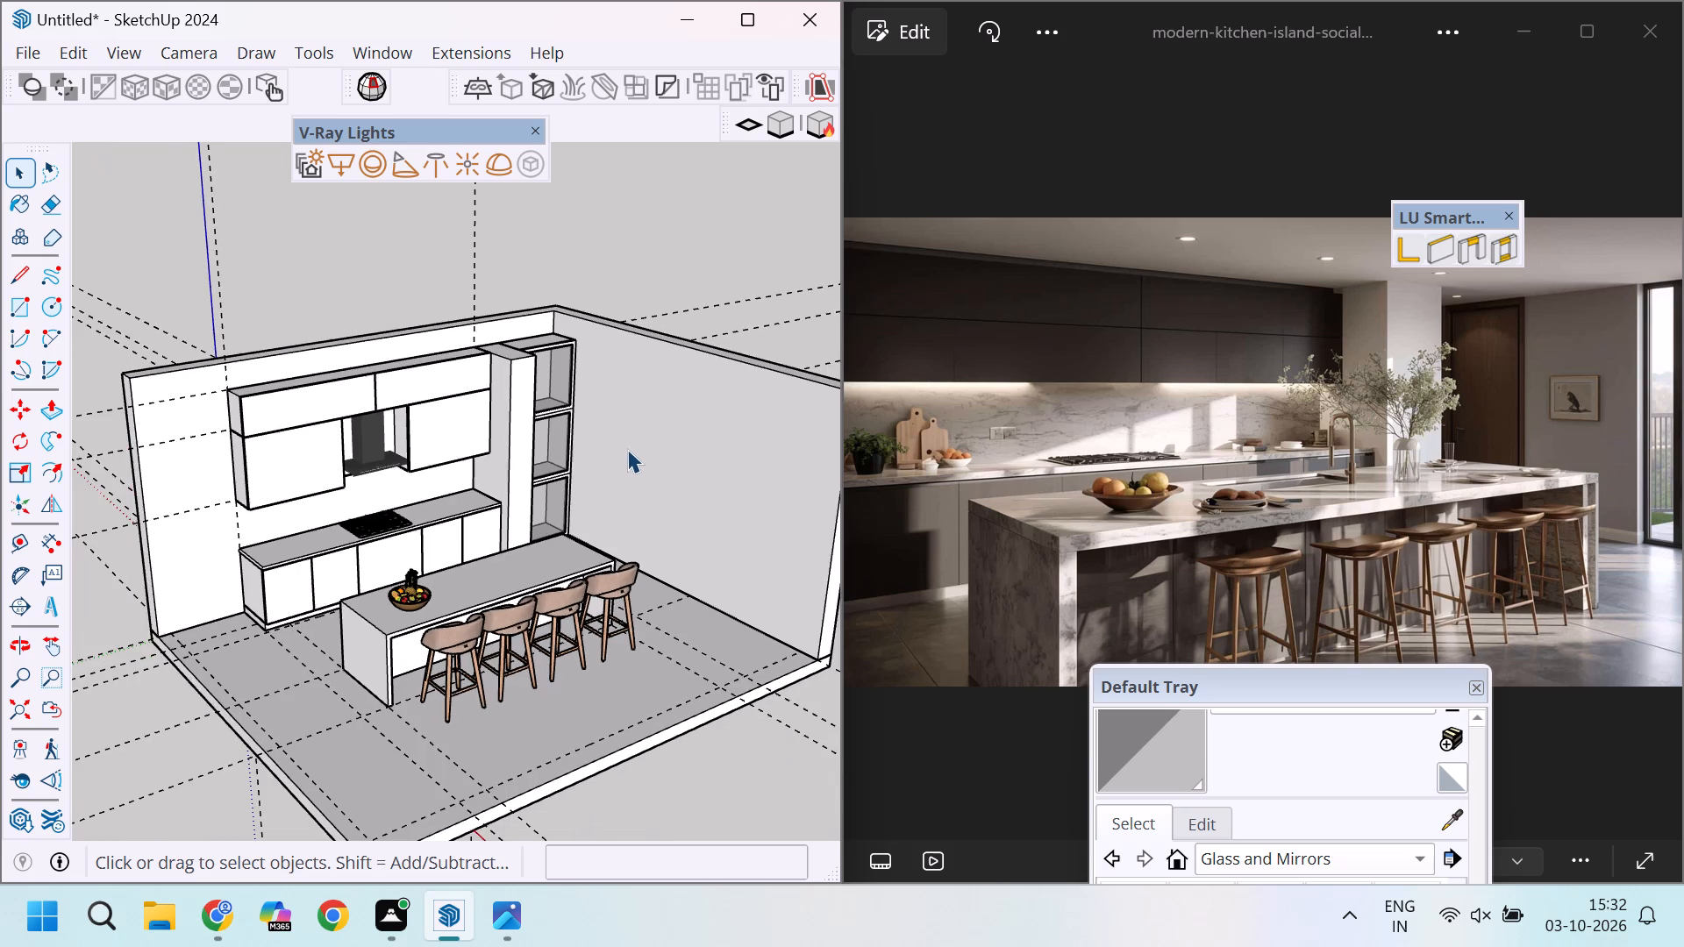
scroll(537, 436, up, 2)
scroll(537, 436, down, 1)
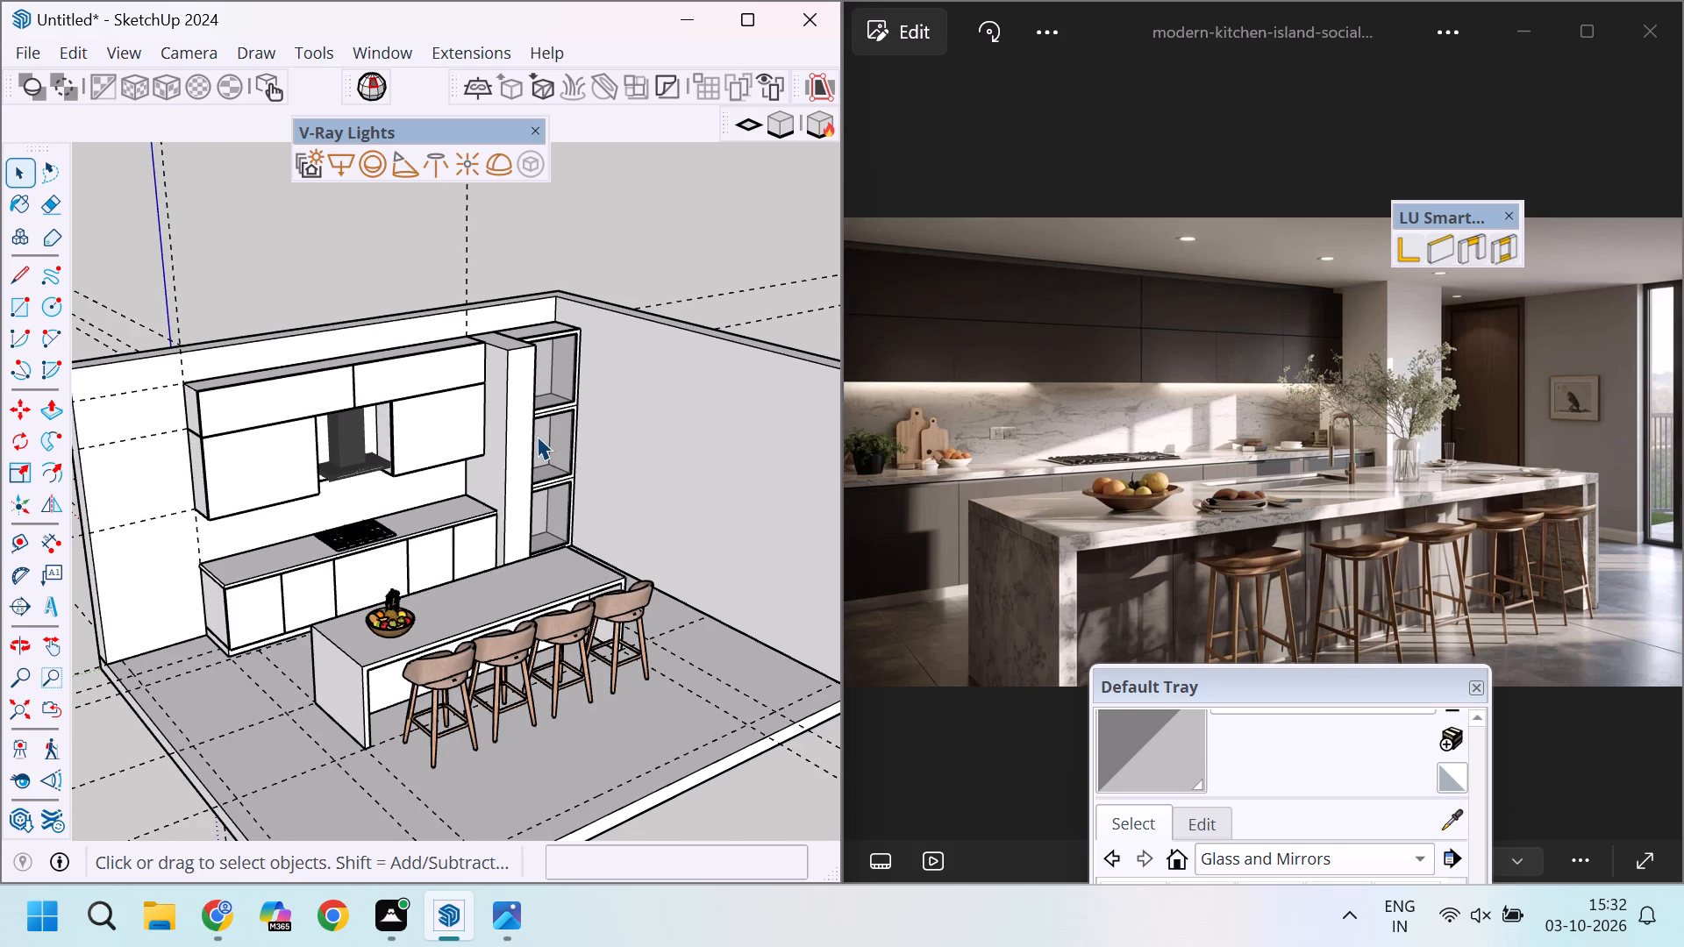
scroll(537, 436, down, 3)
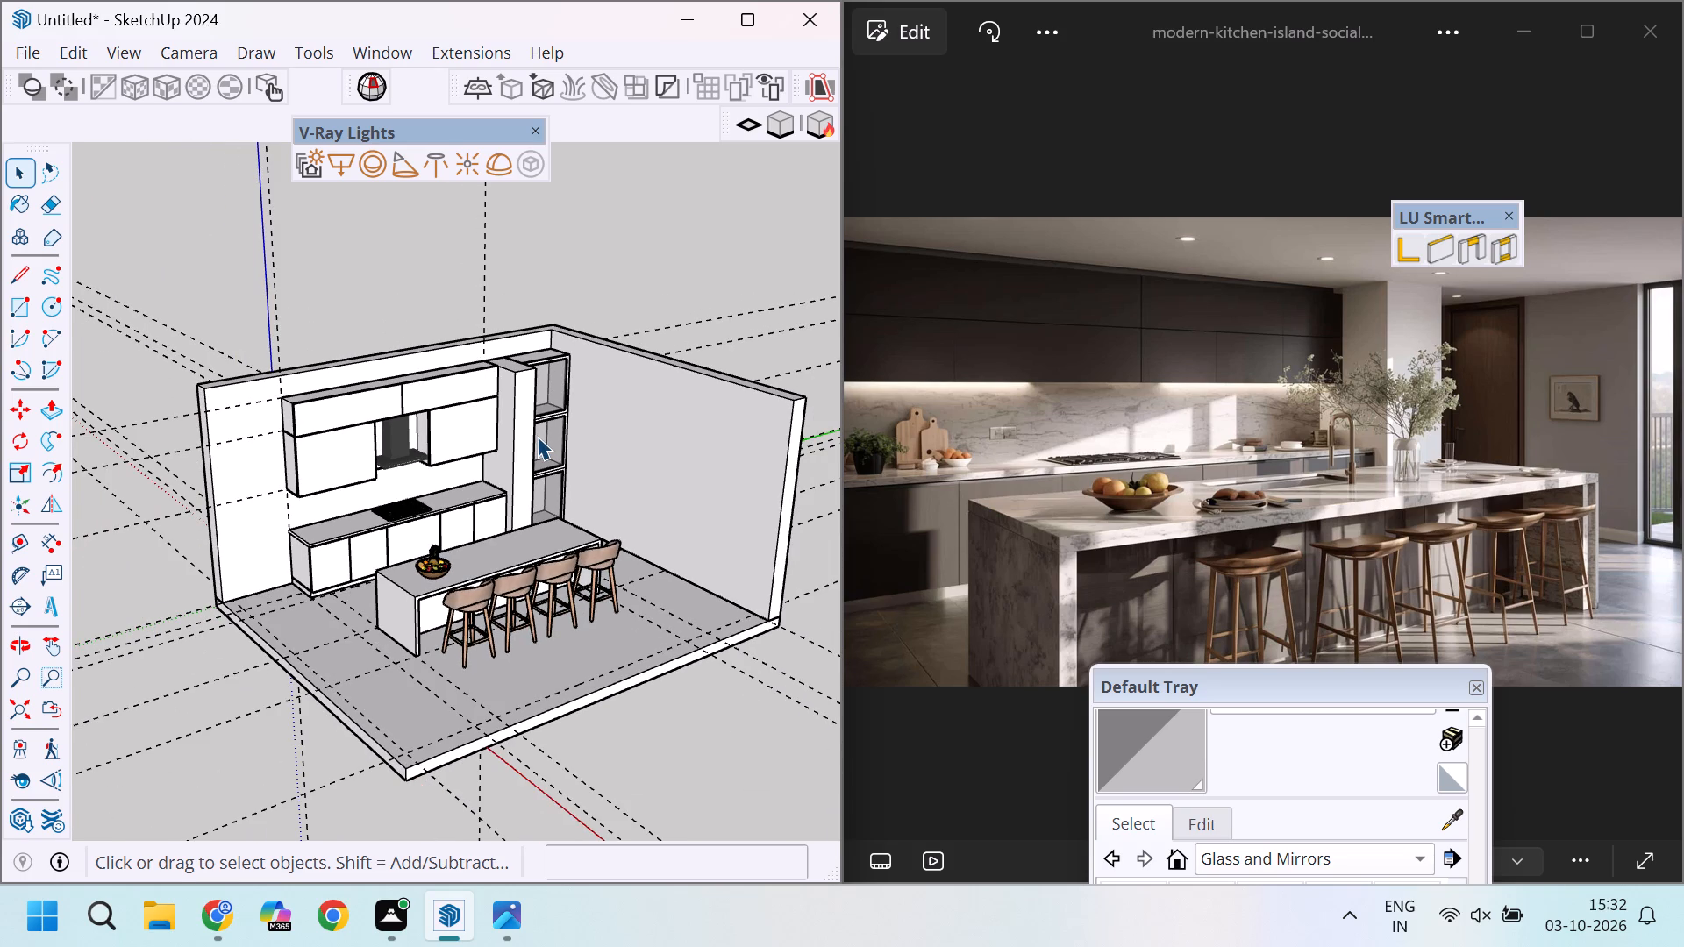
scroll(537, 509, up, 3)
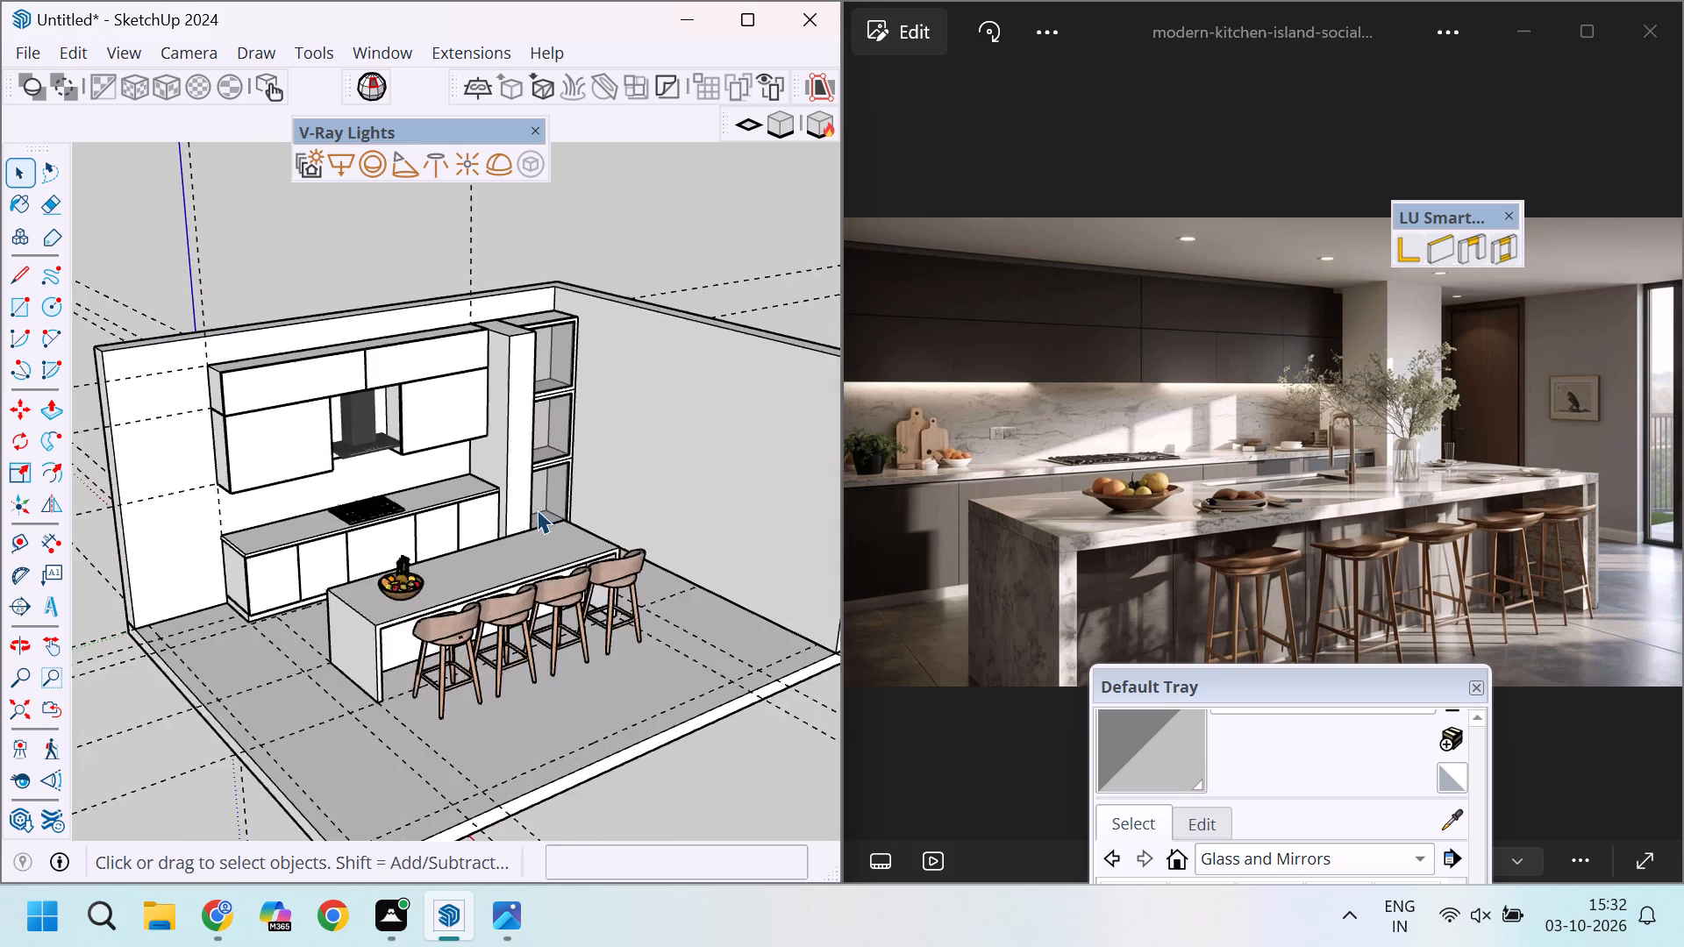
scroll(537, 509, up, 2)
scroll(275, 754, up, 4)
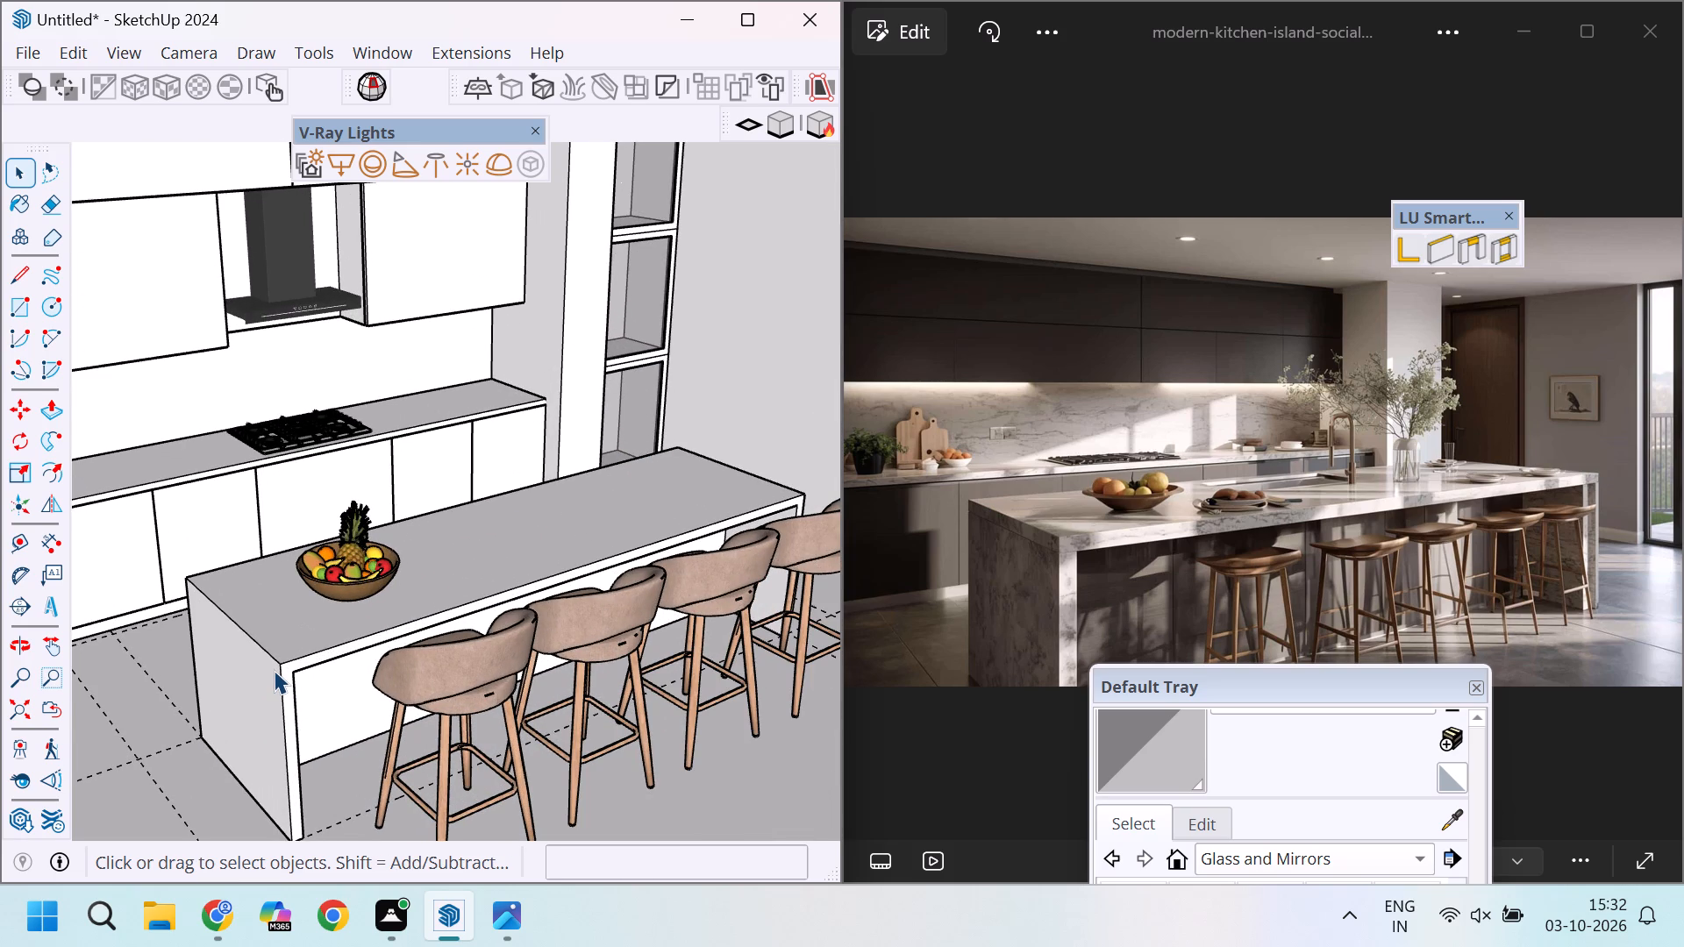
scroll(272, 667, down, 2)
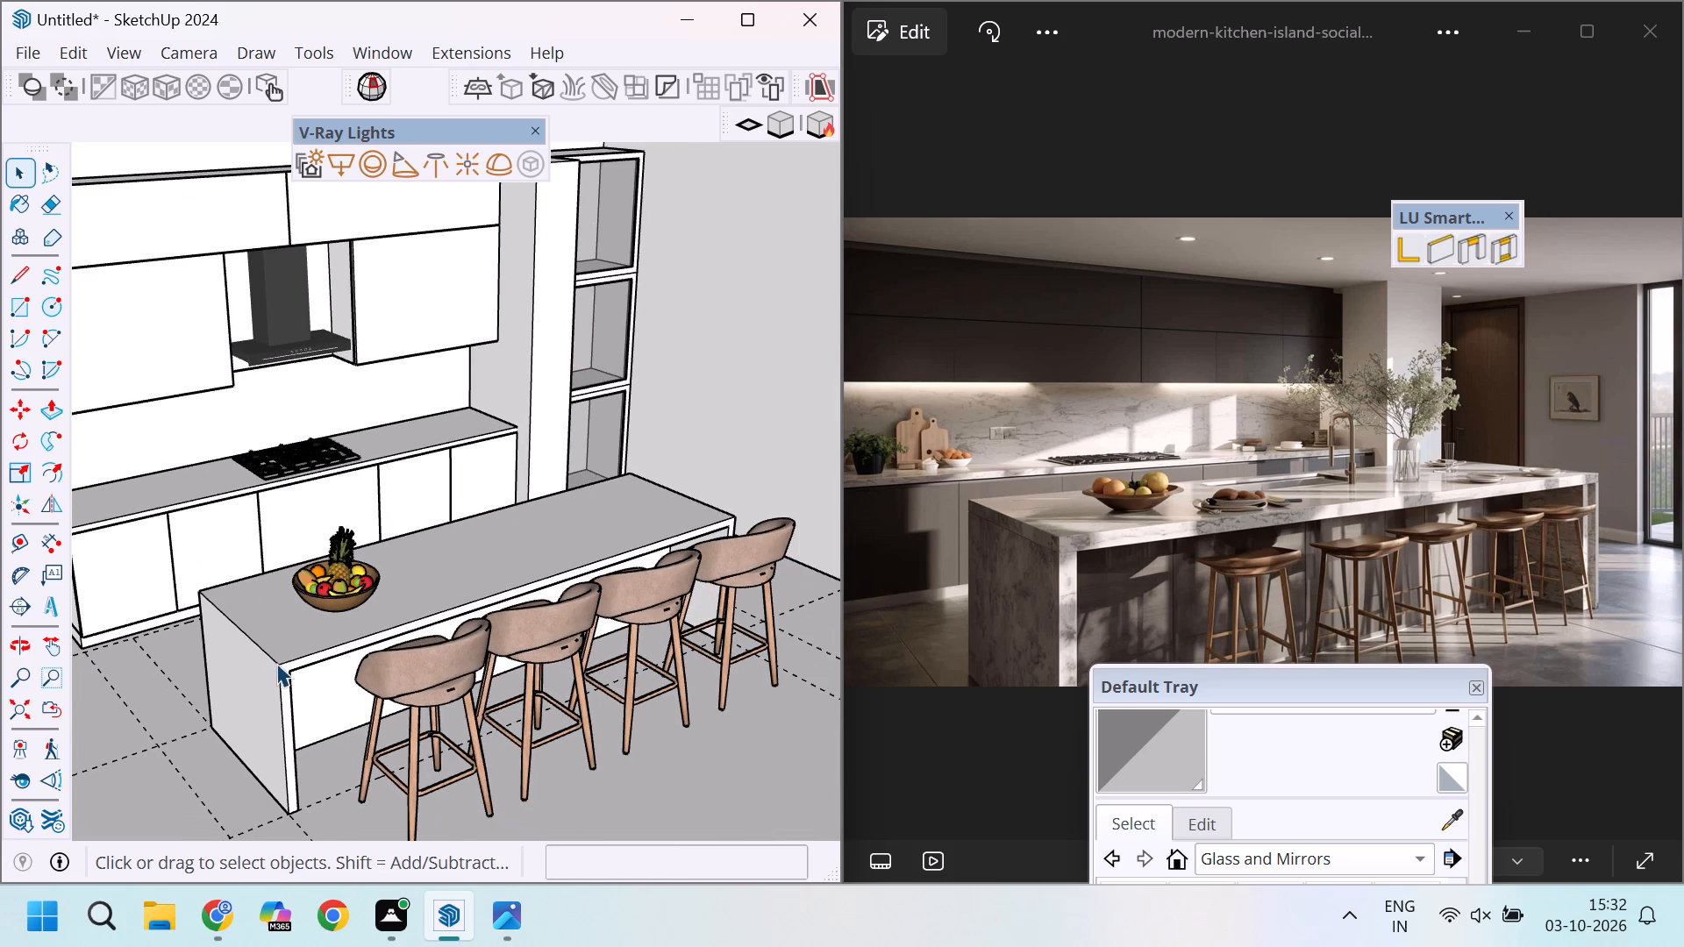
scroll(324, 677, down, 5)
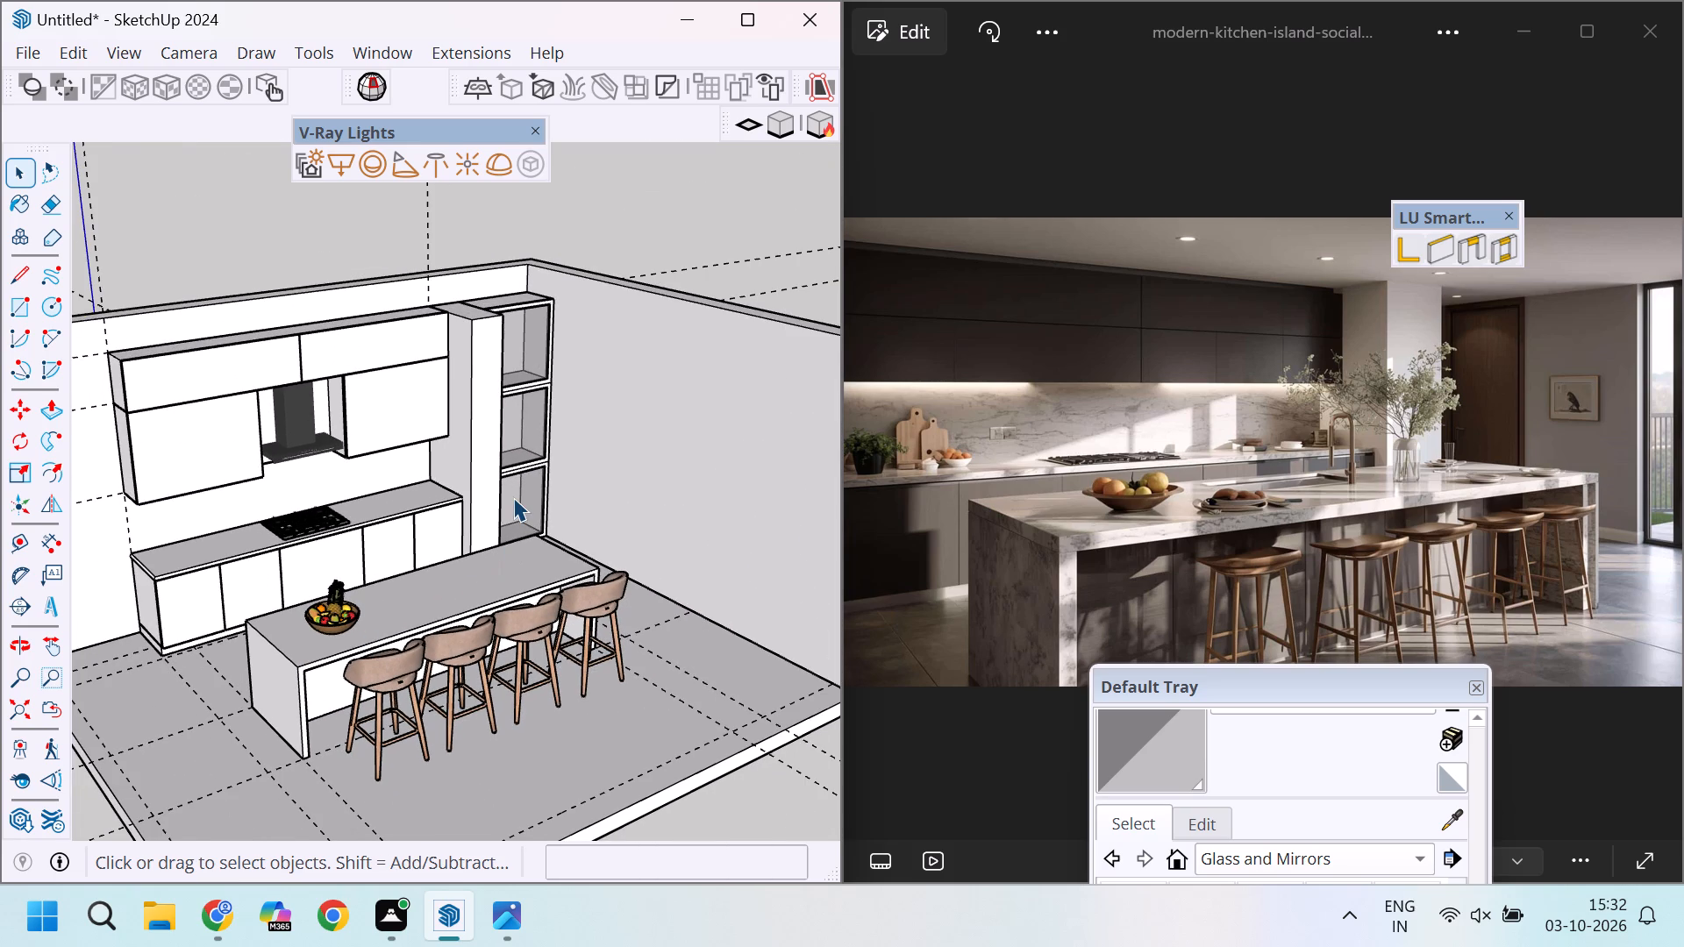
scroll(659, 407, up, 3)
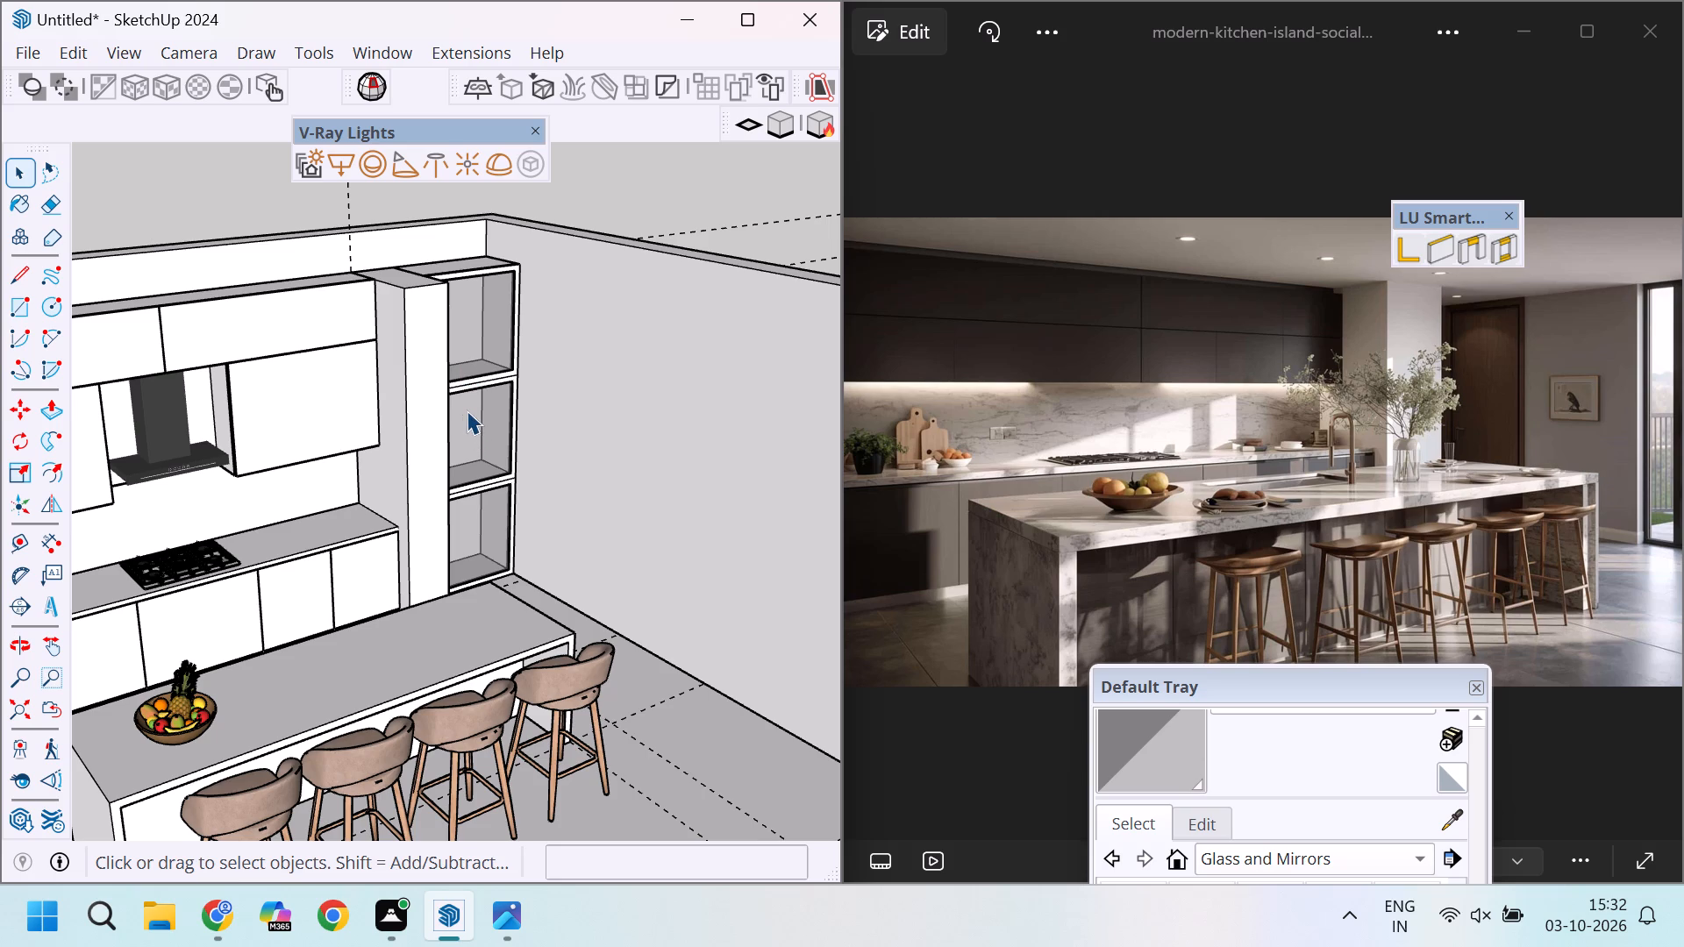
Search the 3D Warehouse models for "photoframe".
click(403, 49)
click(466, 267)
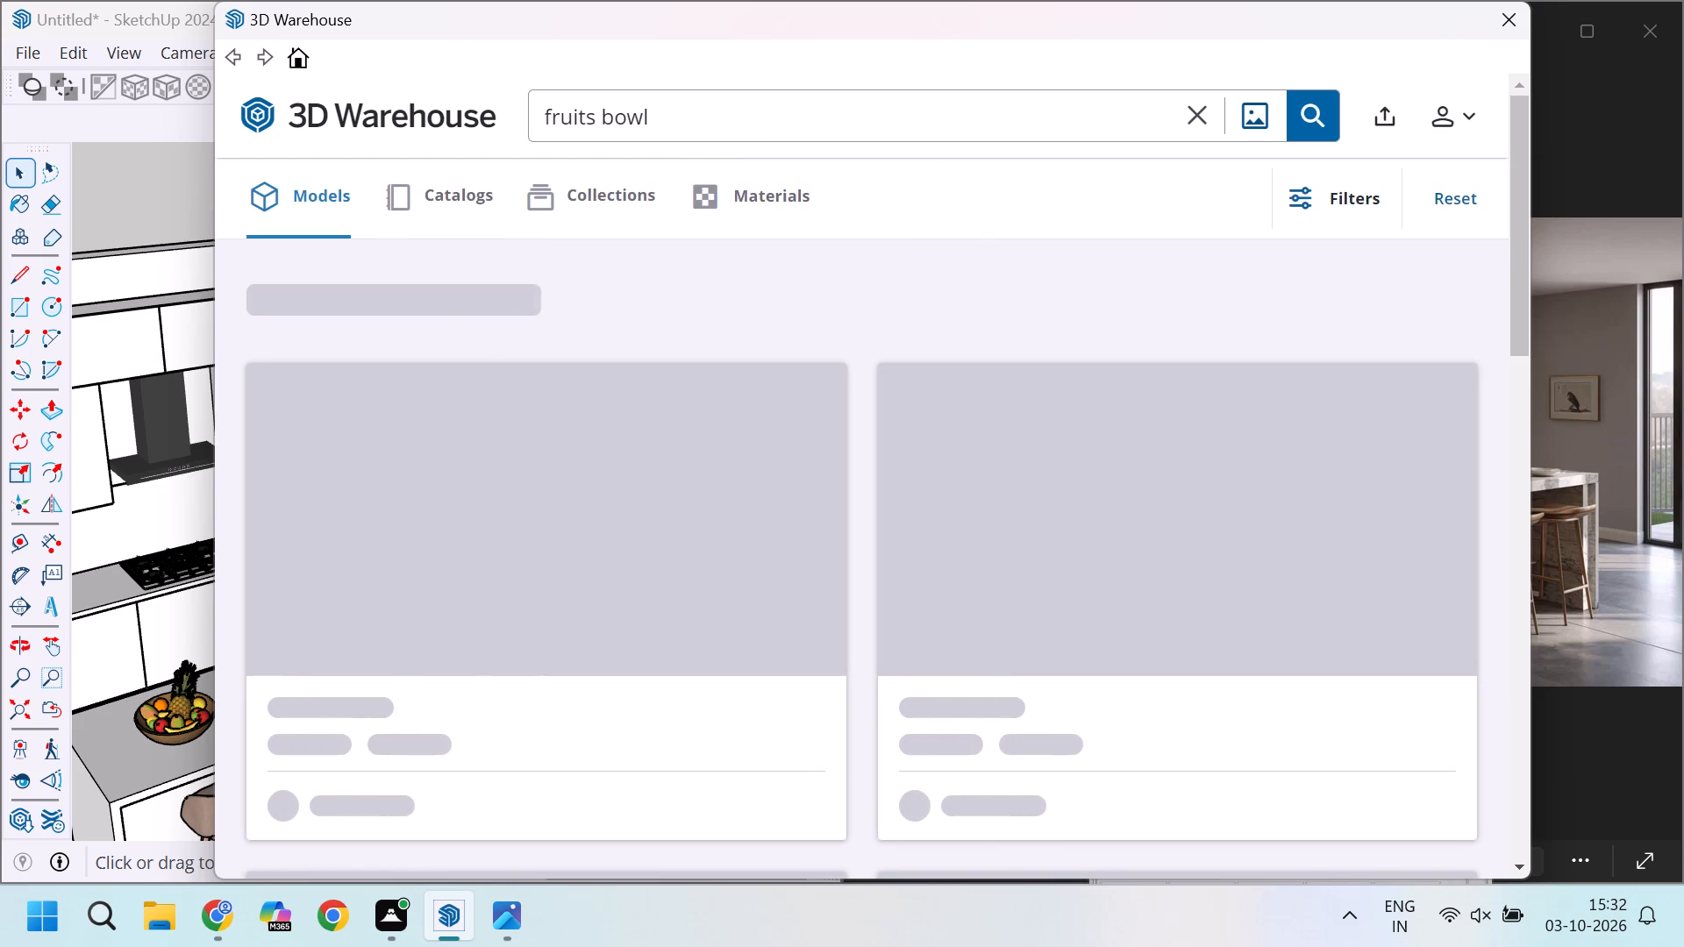
click(1191, 110)
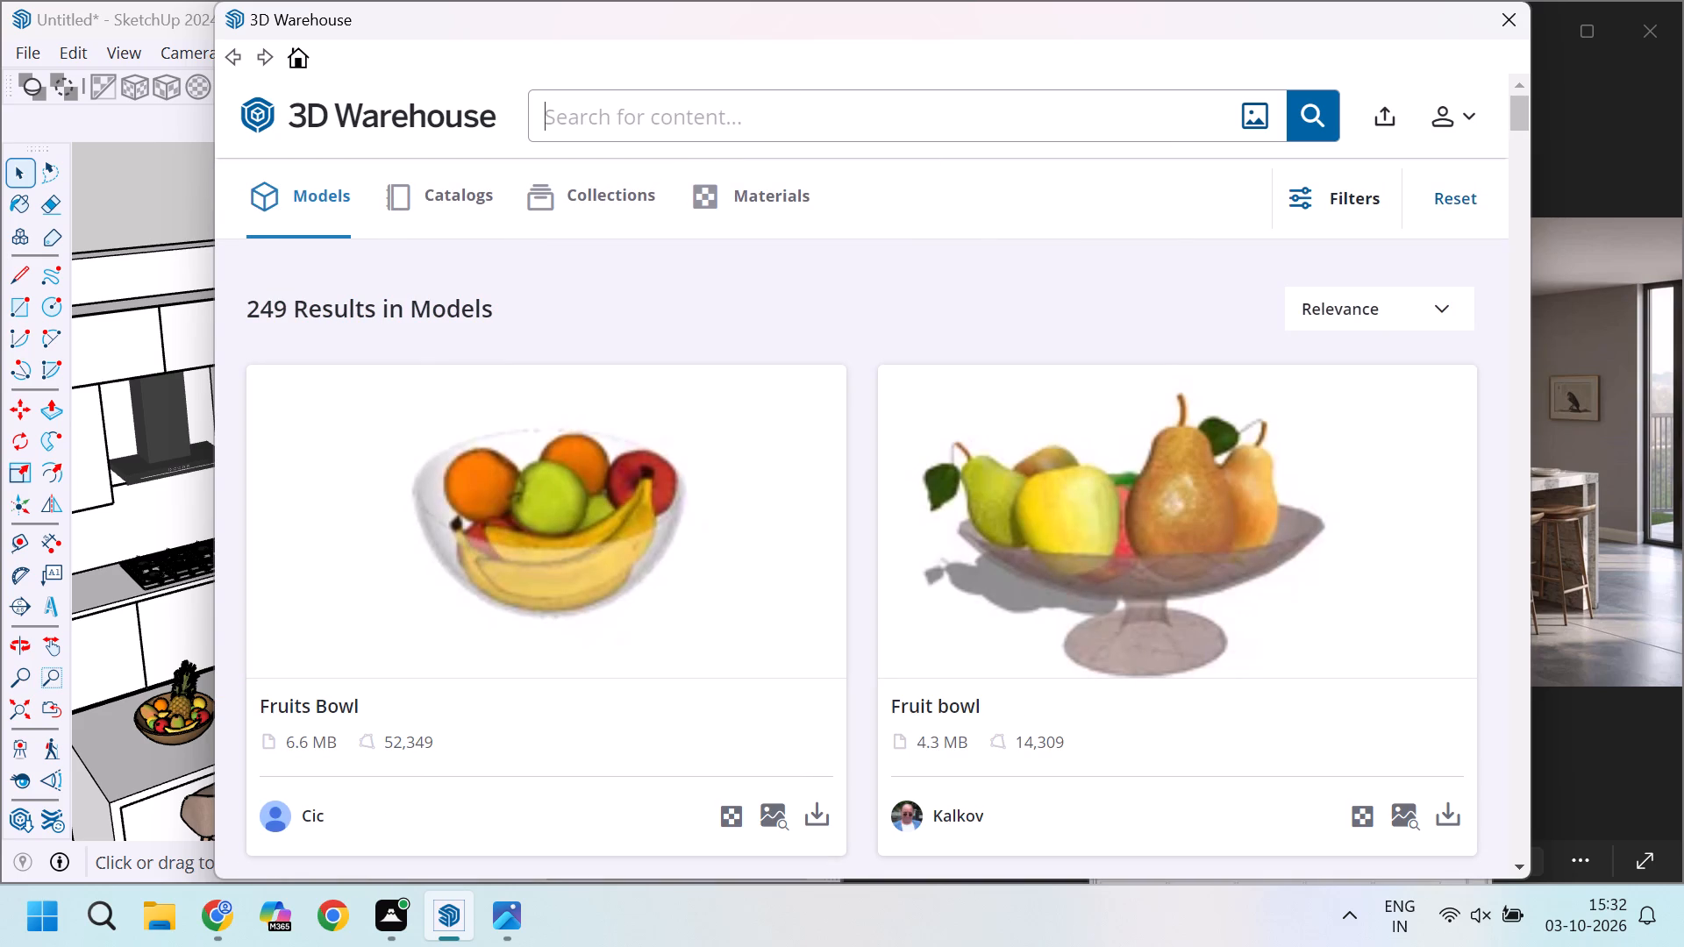
key(p)
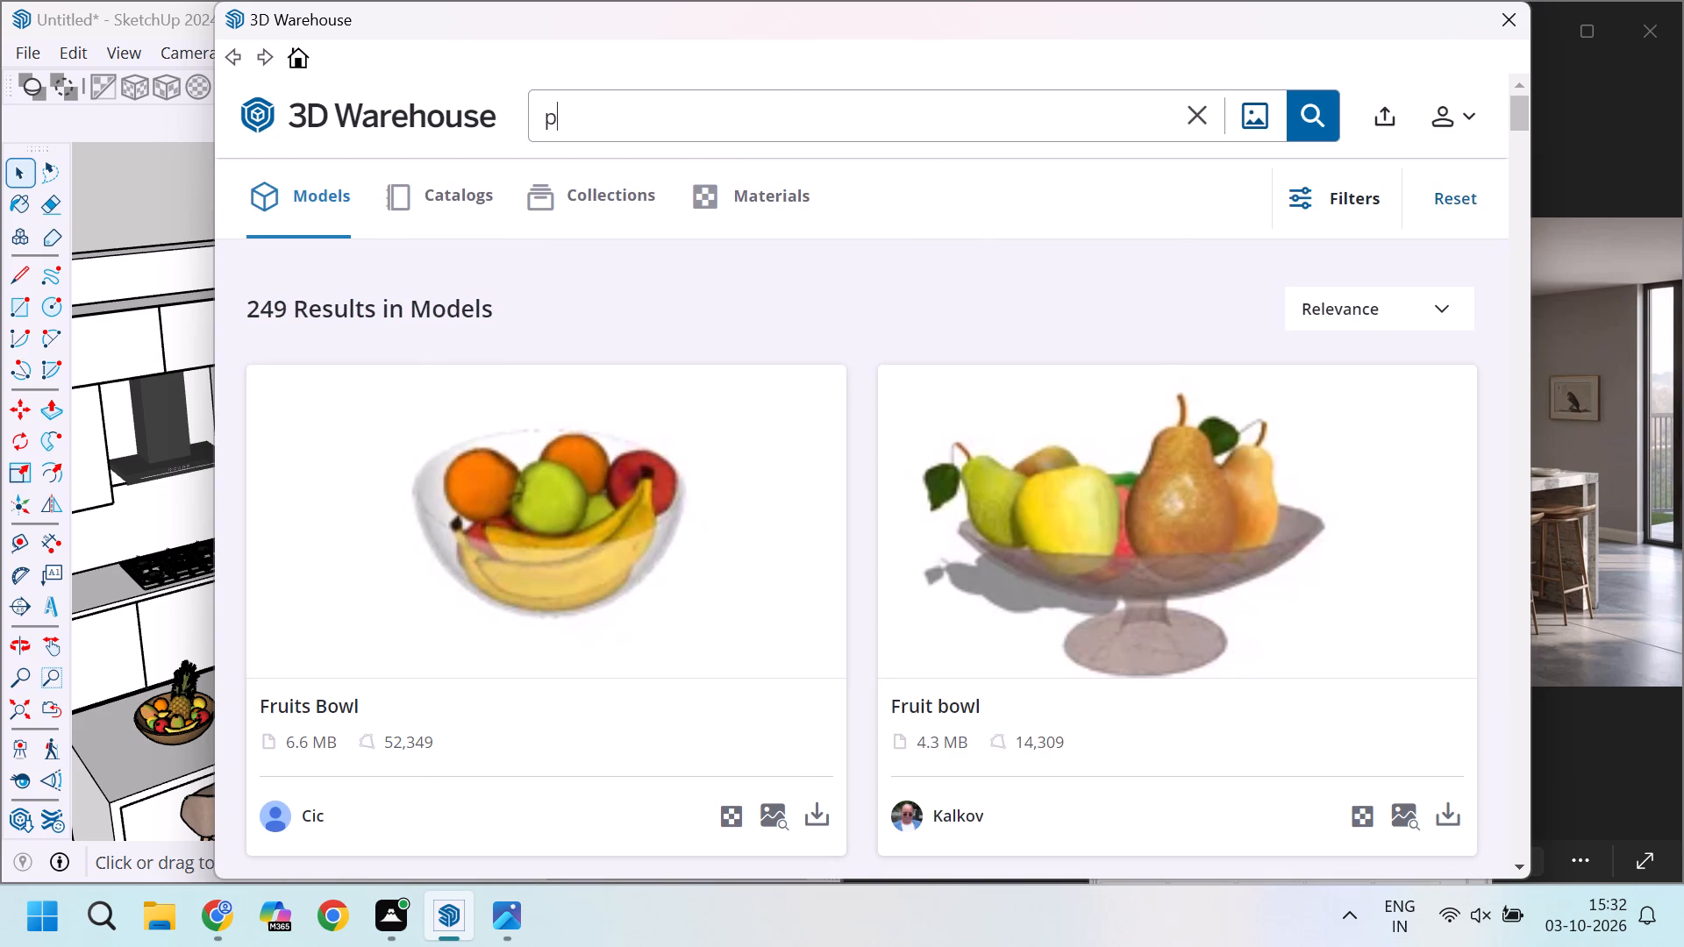
text(hoto)
text(frame)
key(Return)
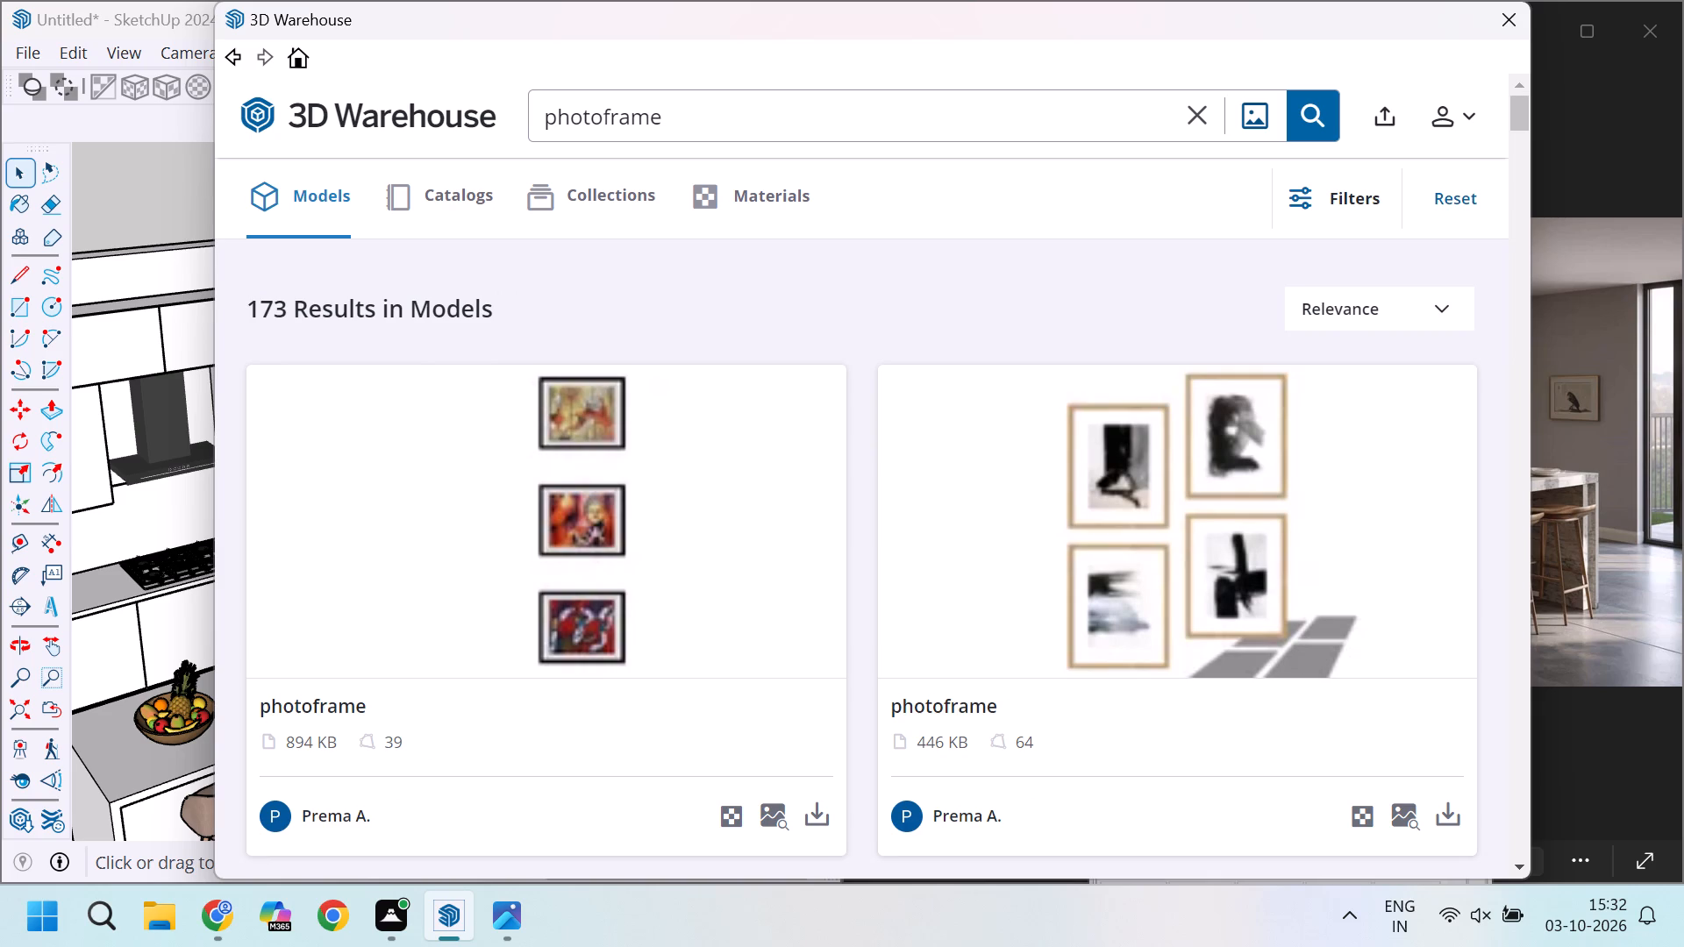
Browse the "photoframe" results for a wall picture frame resembling the one in the reference photo.
scroll(766, 609, down, 4)
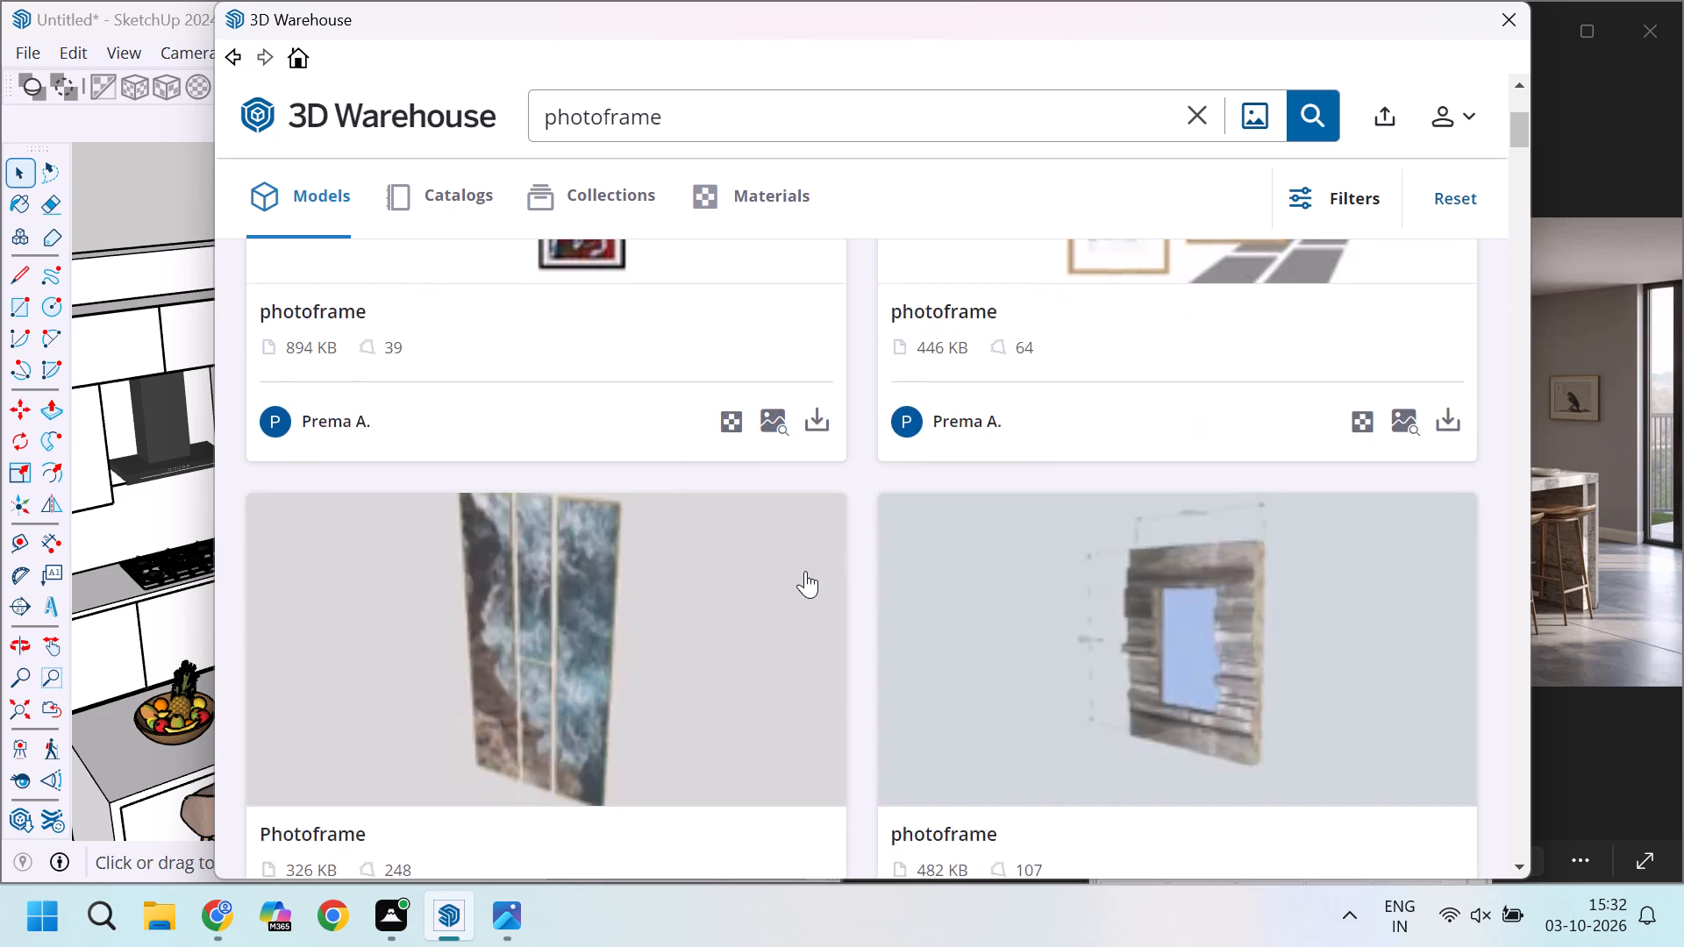
scroll(805, 571, down, 1)
scroll(798, 566, up, 1)
scroll(798, 566, down, 2)
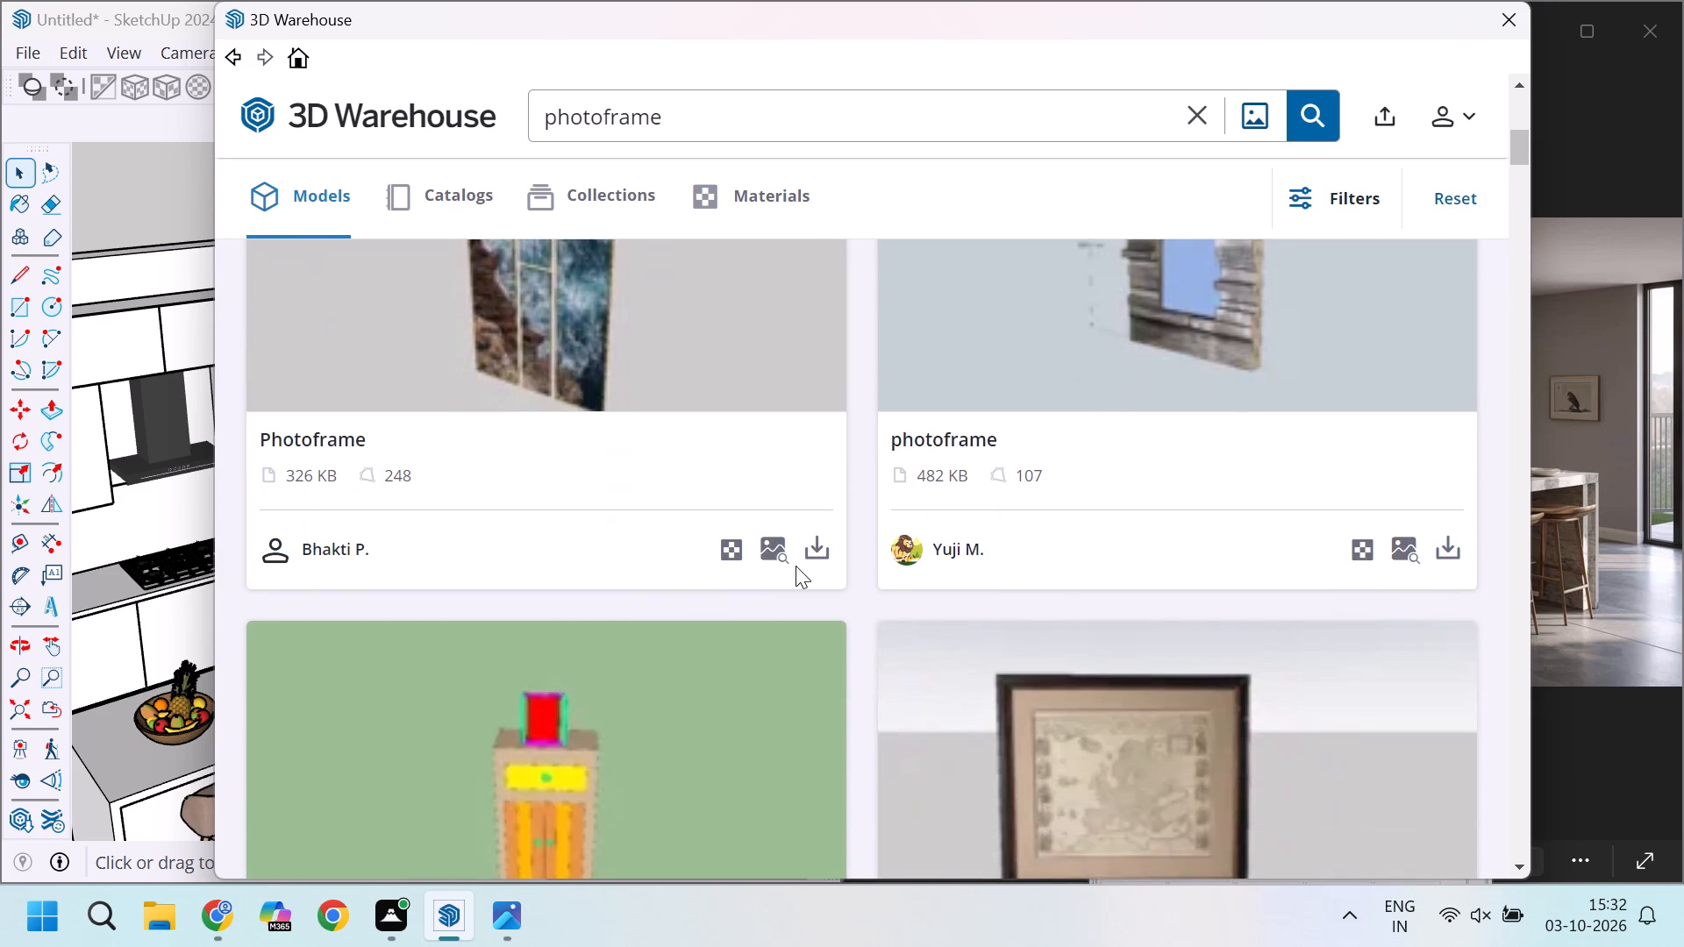
scroll(794, 565, down, 6)
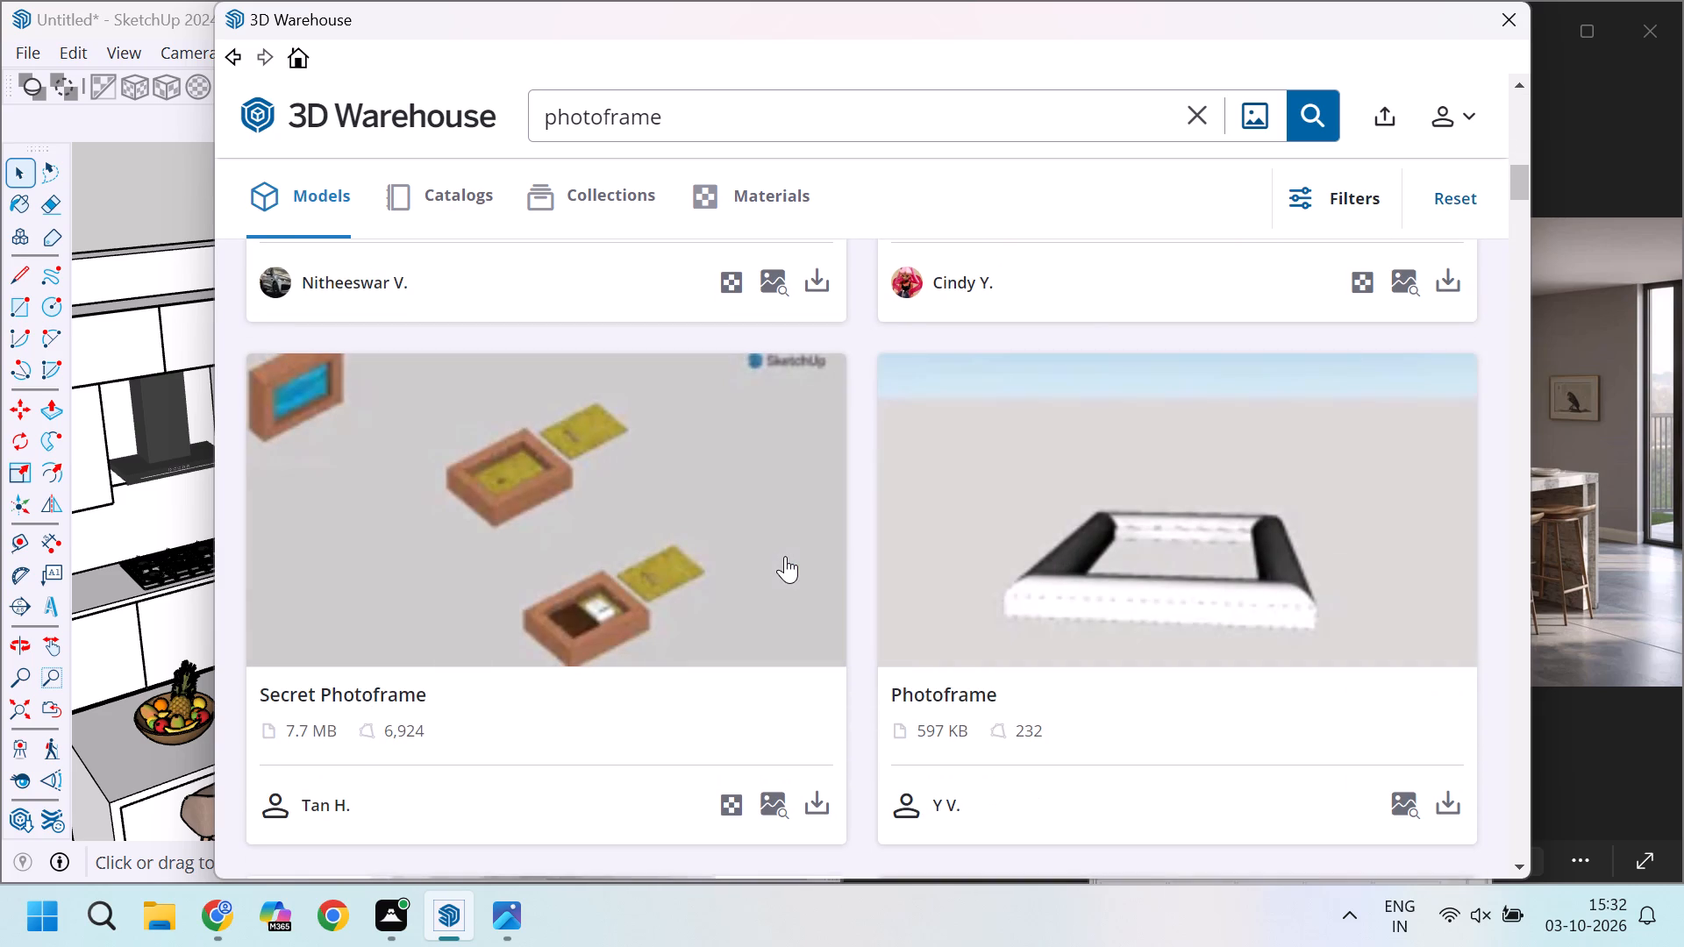
scroll(785, 556, down, 9)
scroll(785, 556, up, 3)
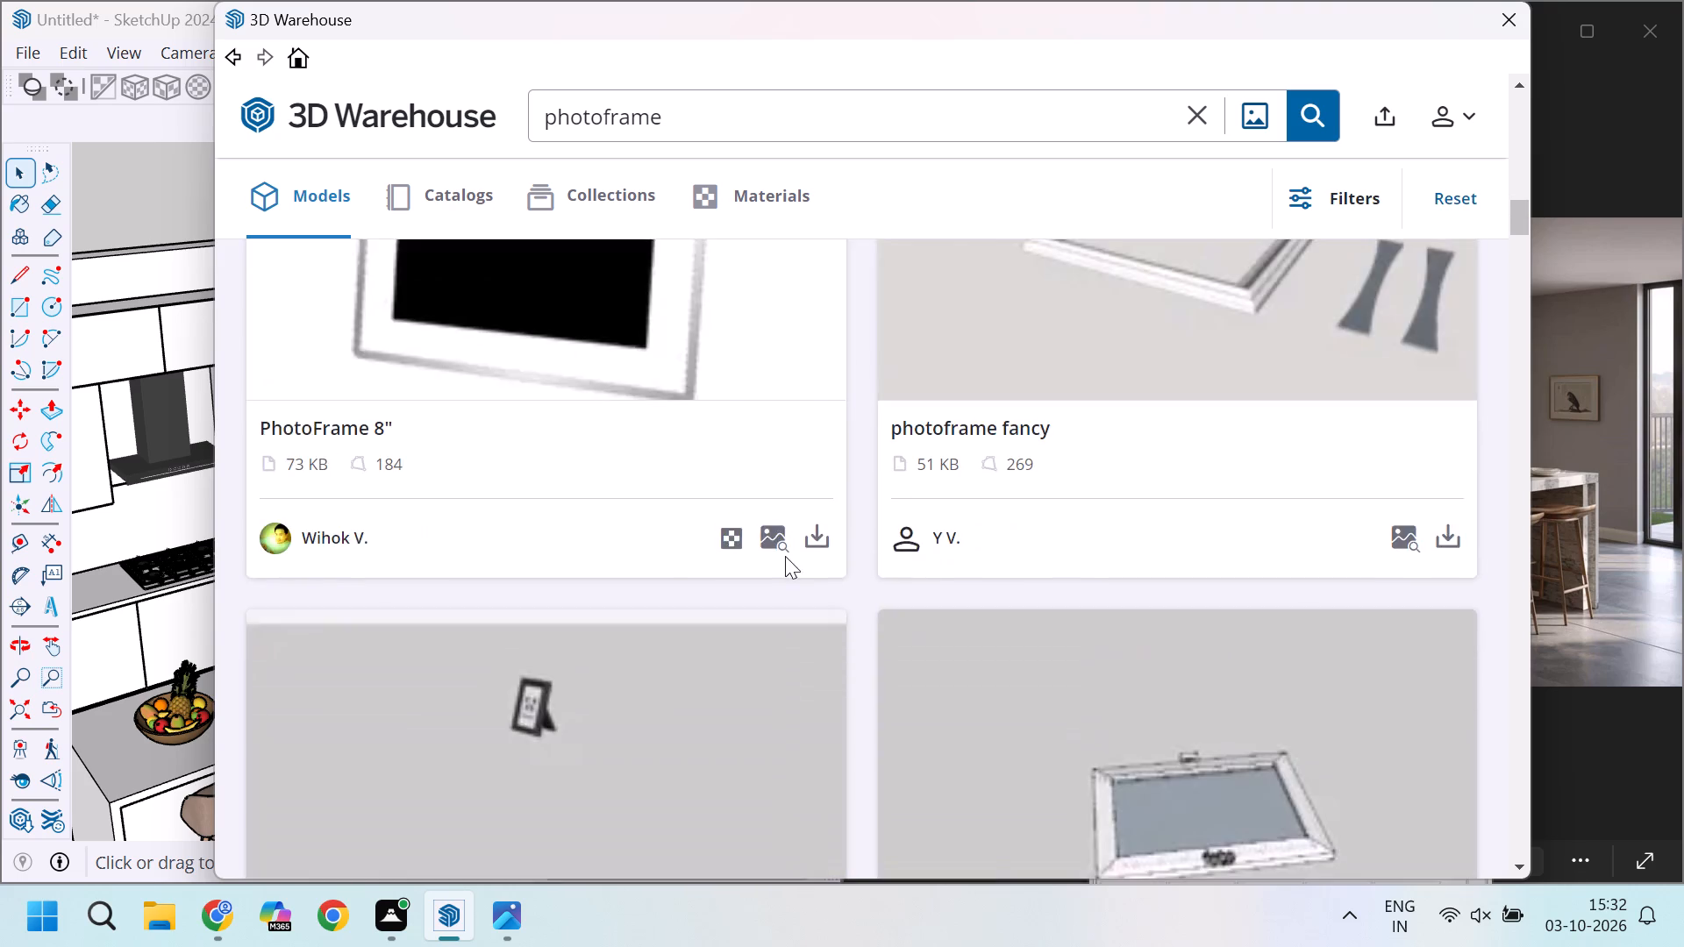
scroll(785, 556, down, 10)
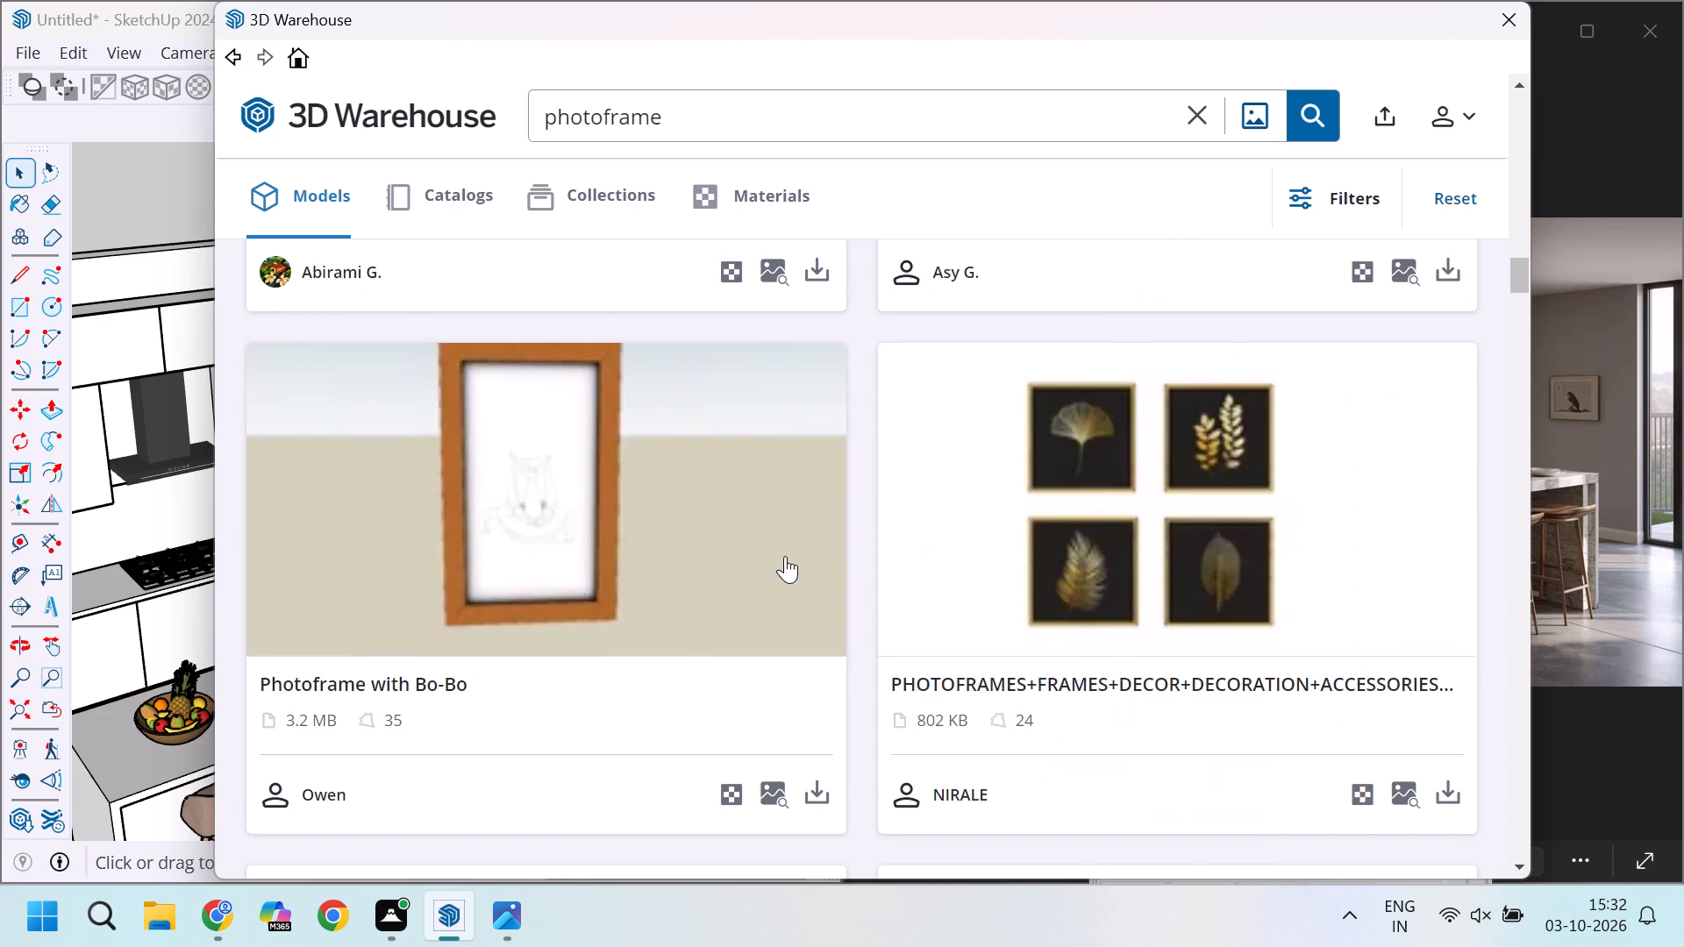
scroll(785, 557, down, 5)
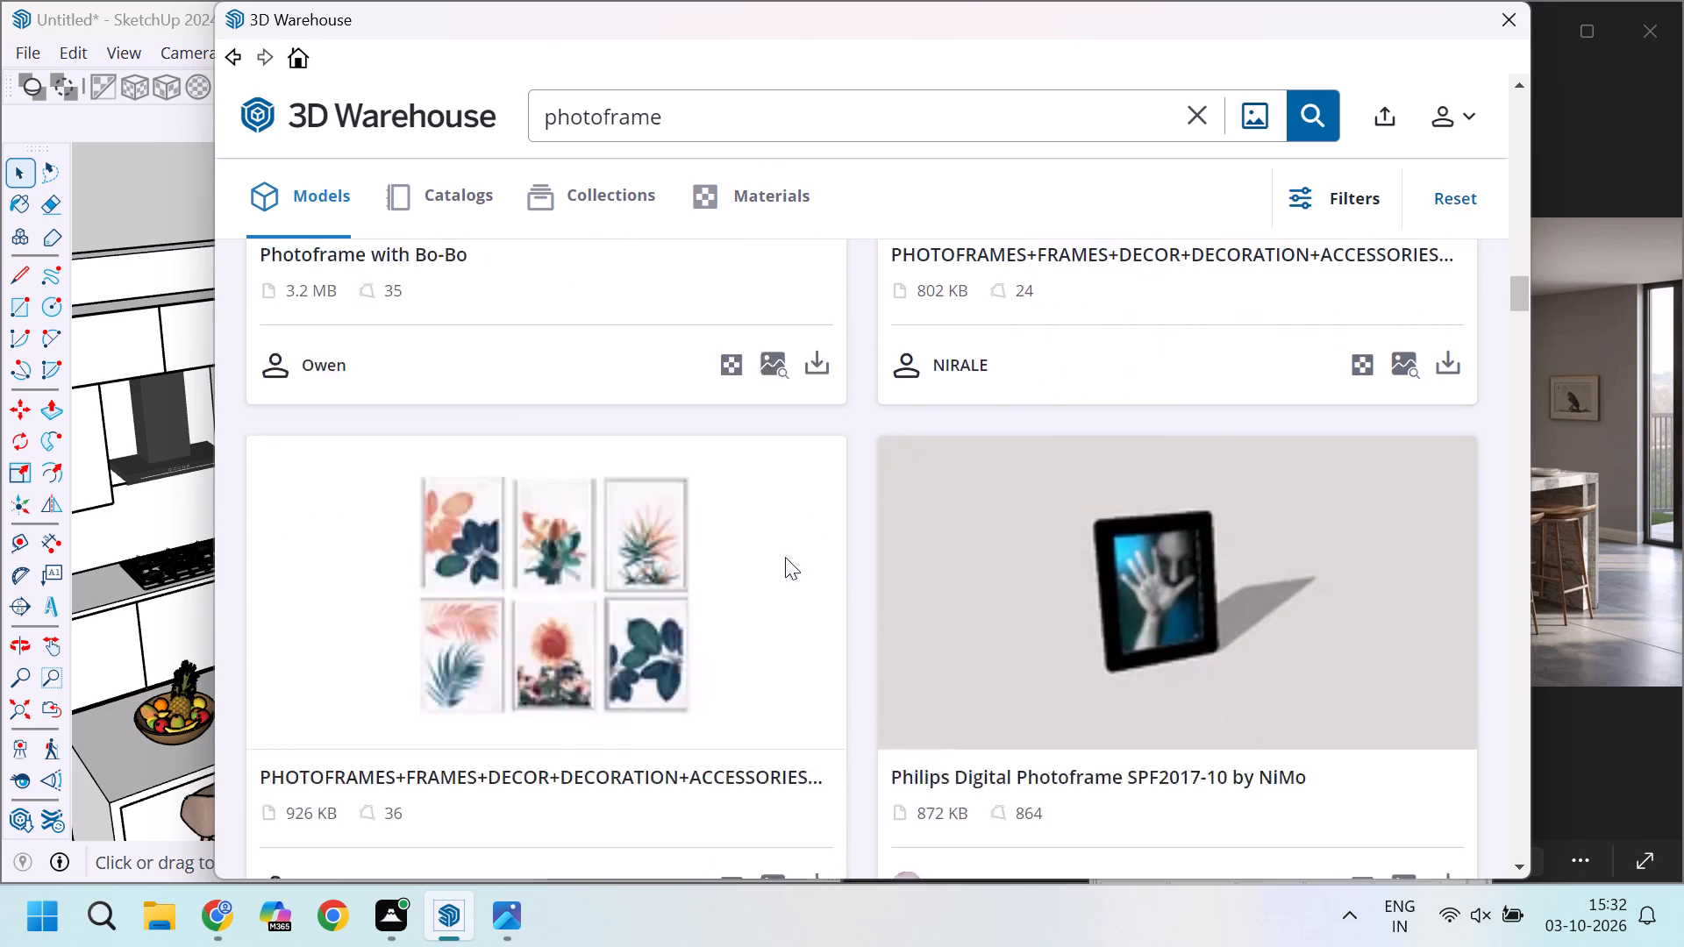
scroll(789, 557, down, 5)
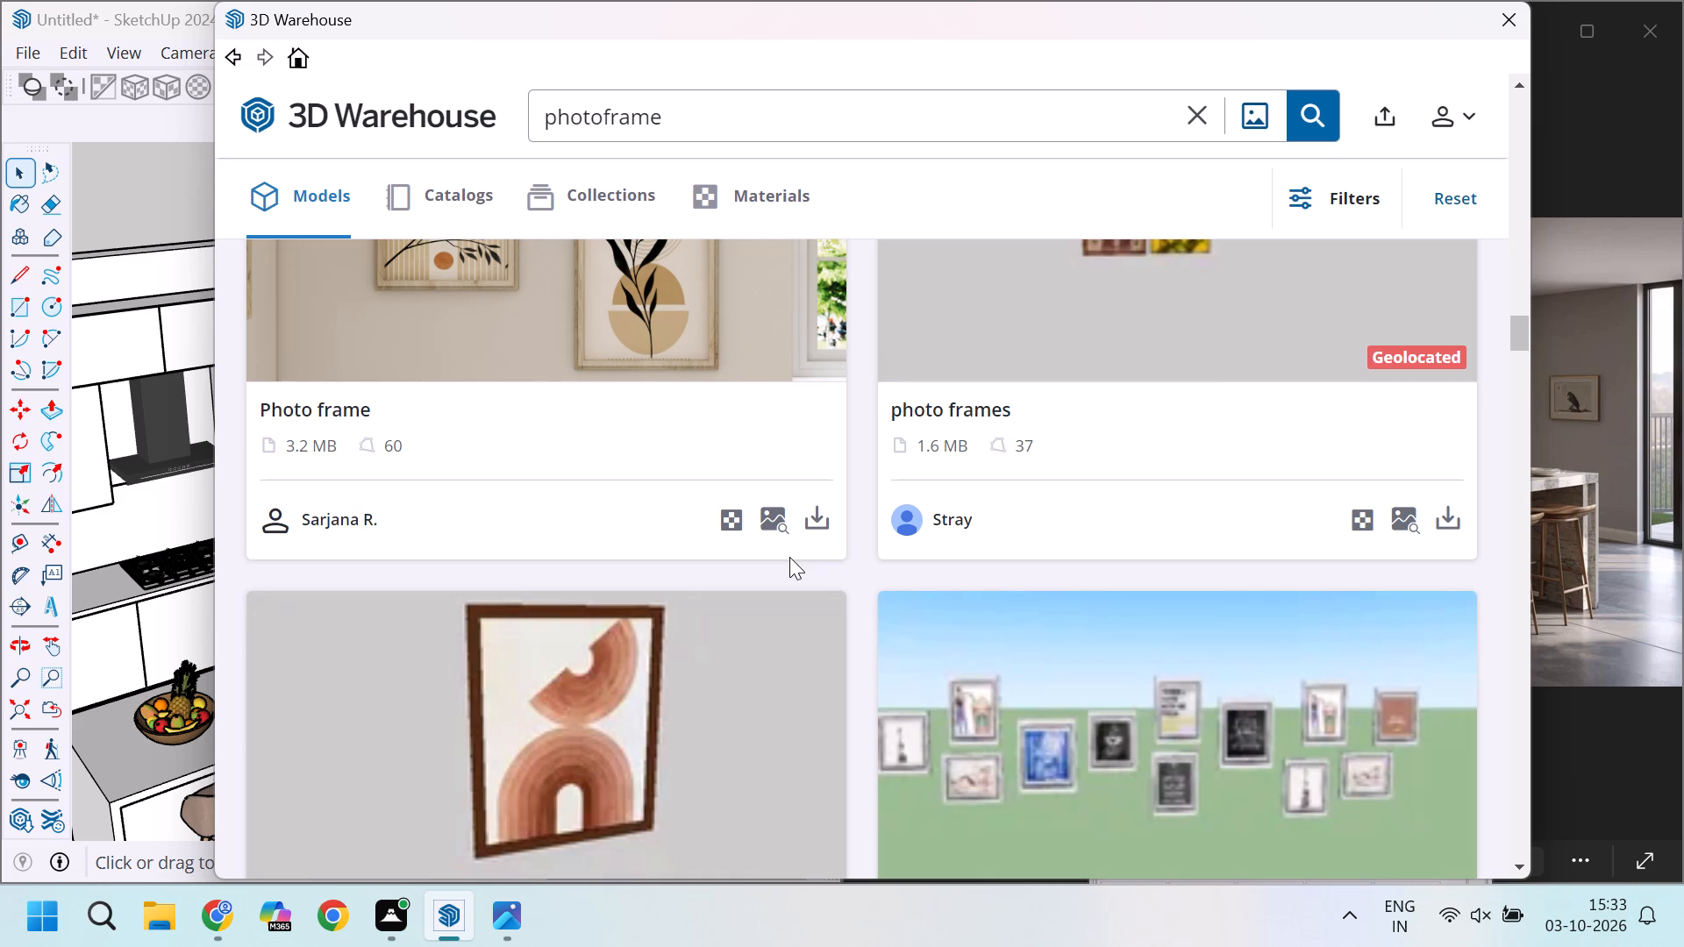
scroll(773, 555, down, 4)
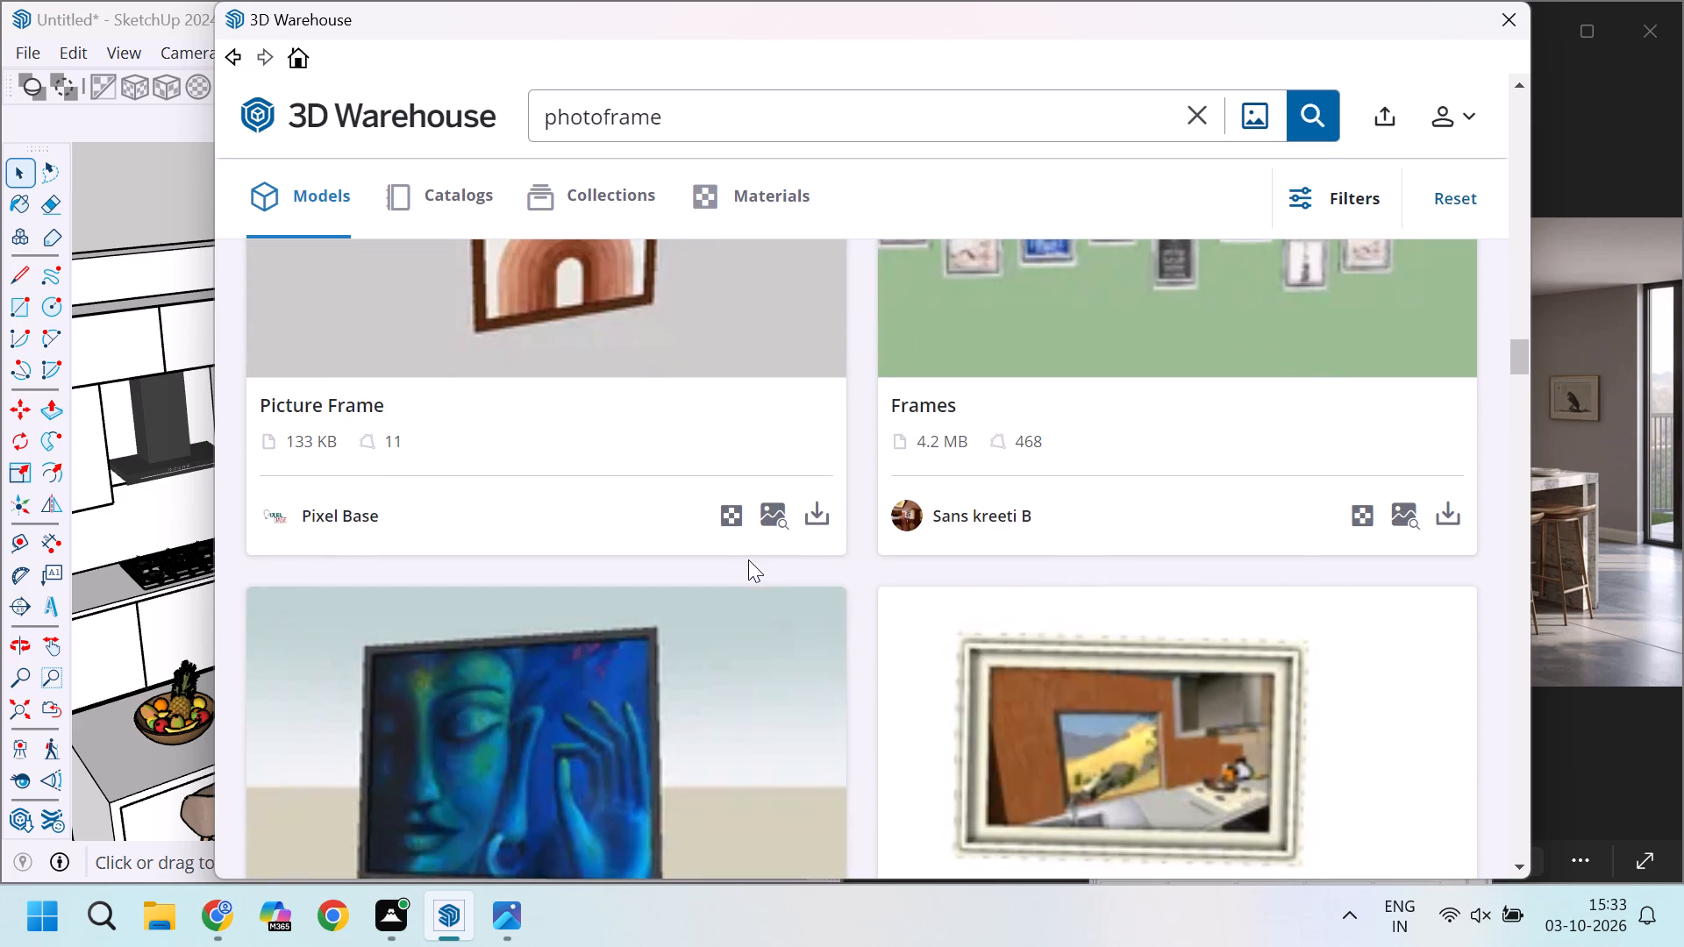
scroll(746, 563, down, 2)
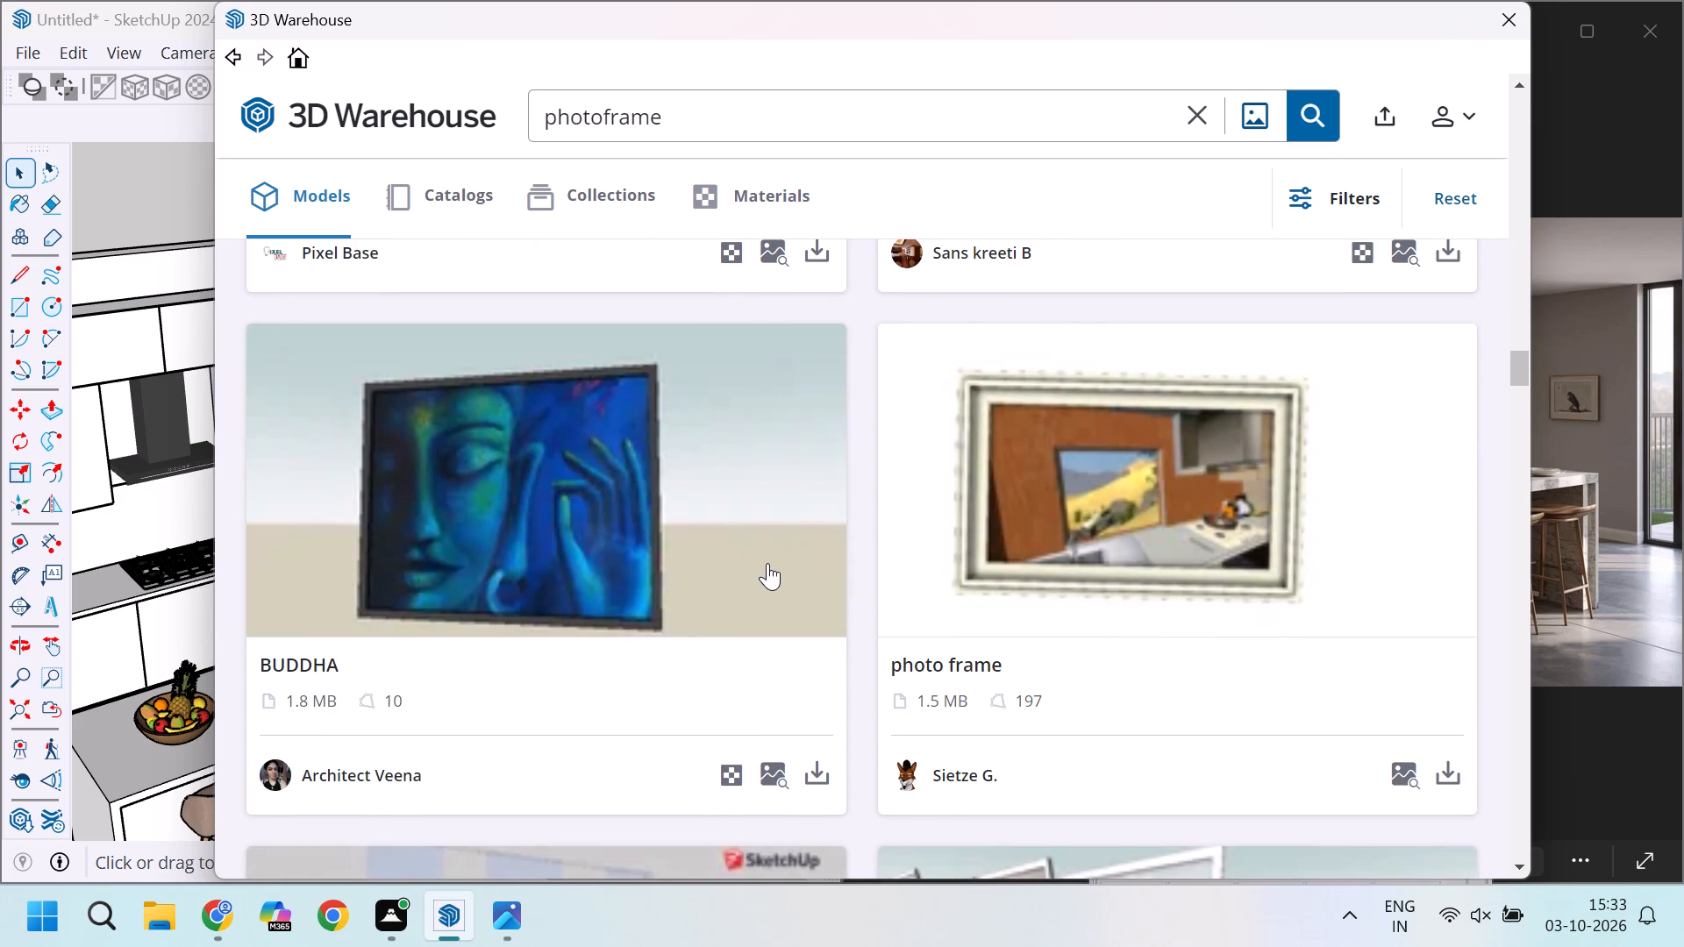
scroll(767, 563, down, 2)
scroll(767, 563, up, 1)
scroll(767, 563, down, 6)
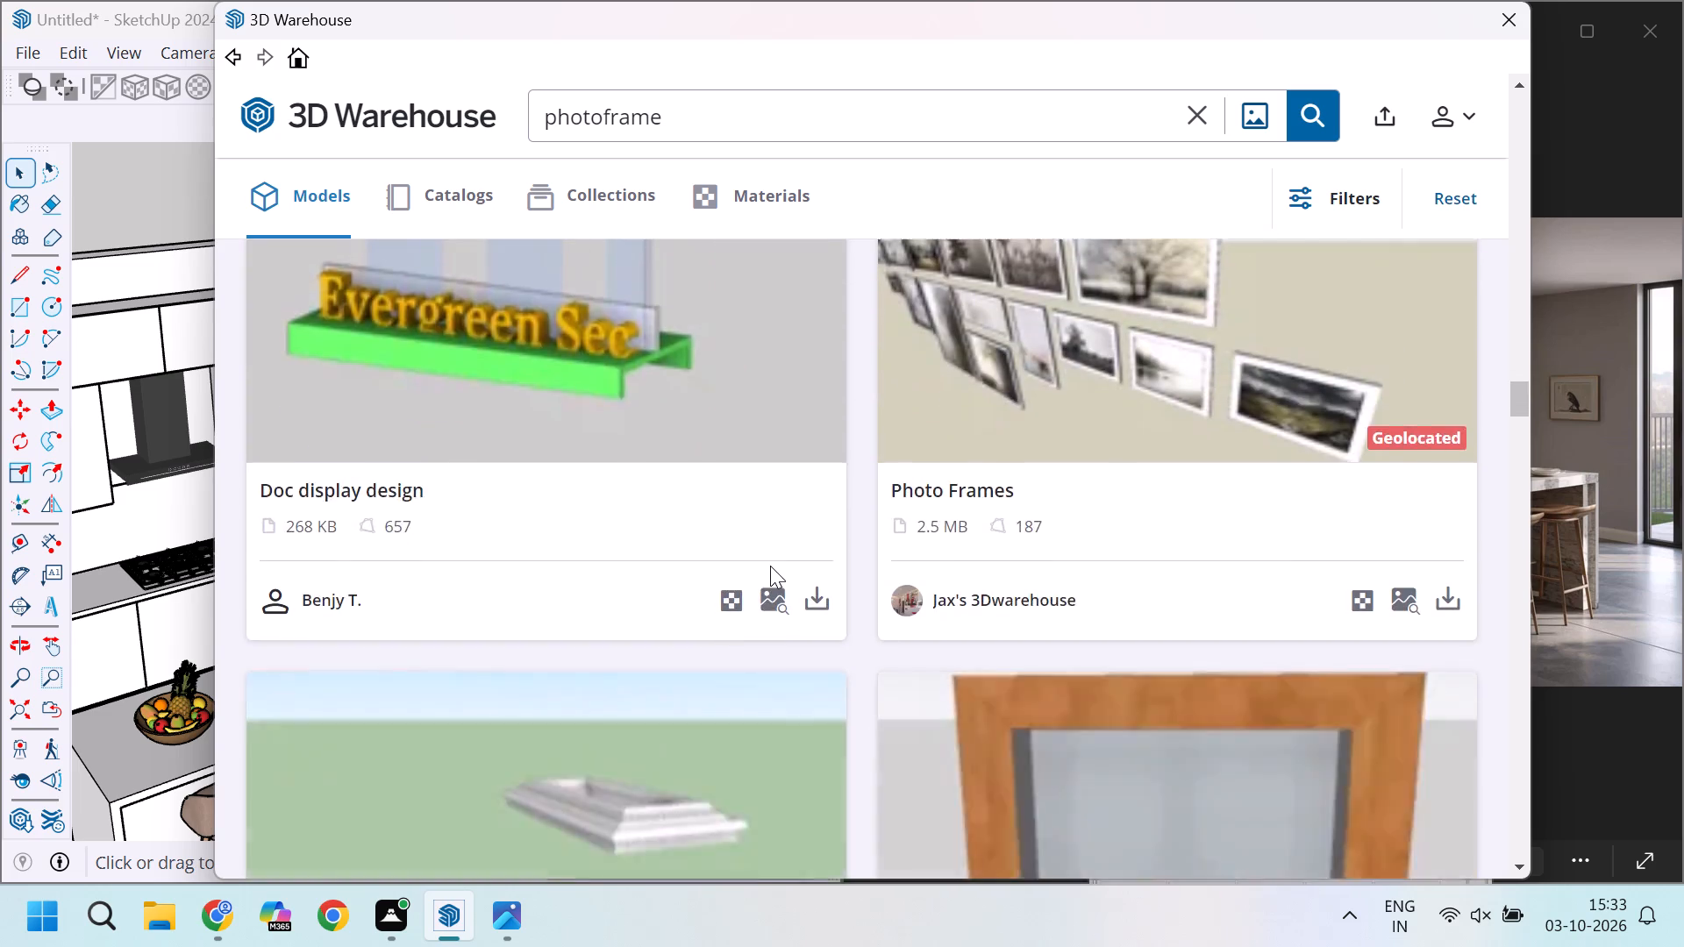
scroll(770, 566, down, 11)
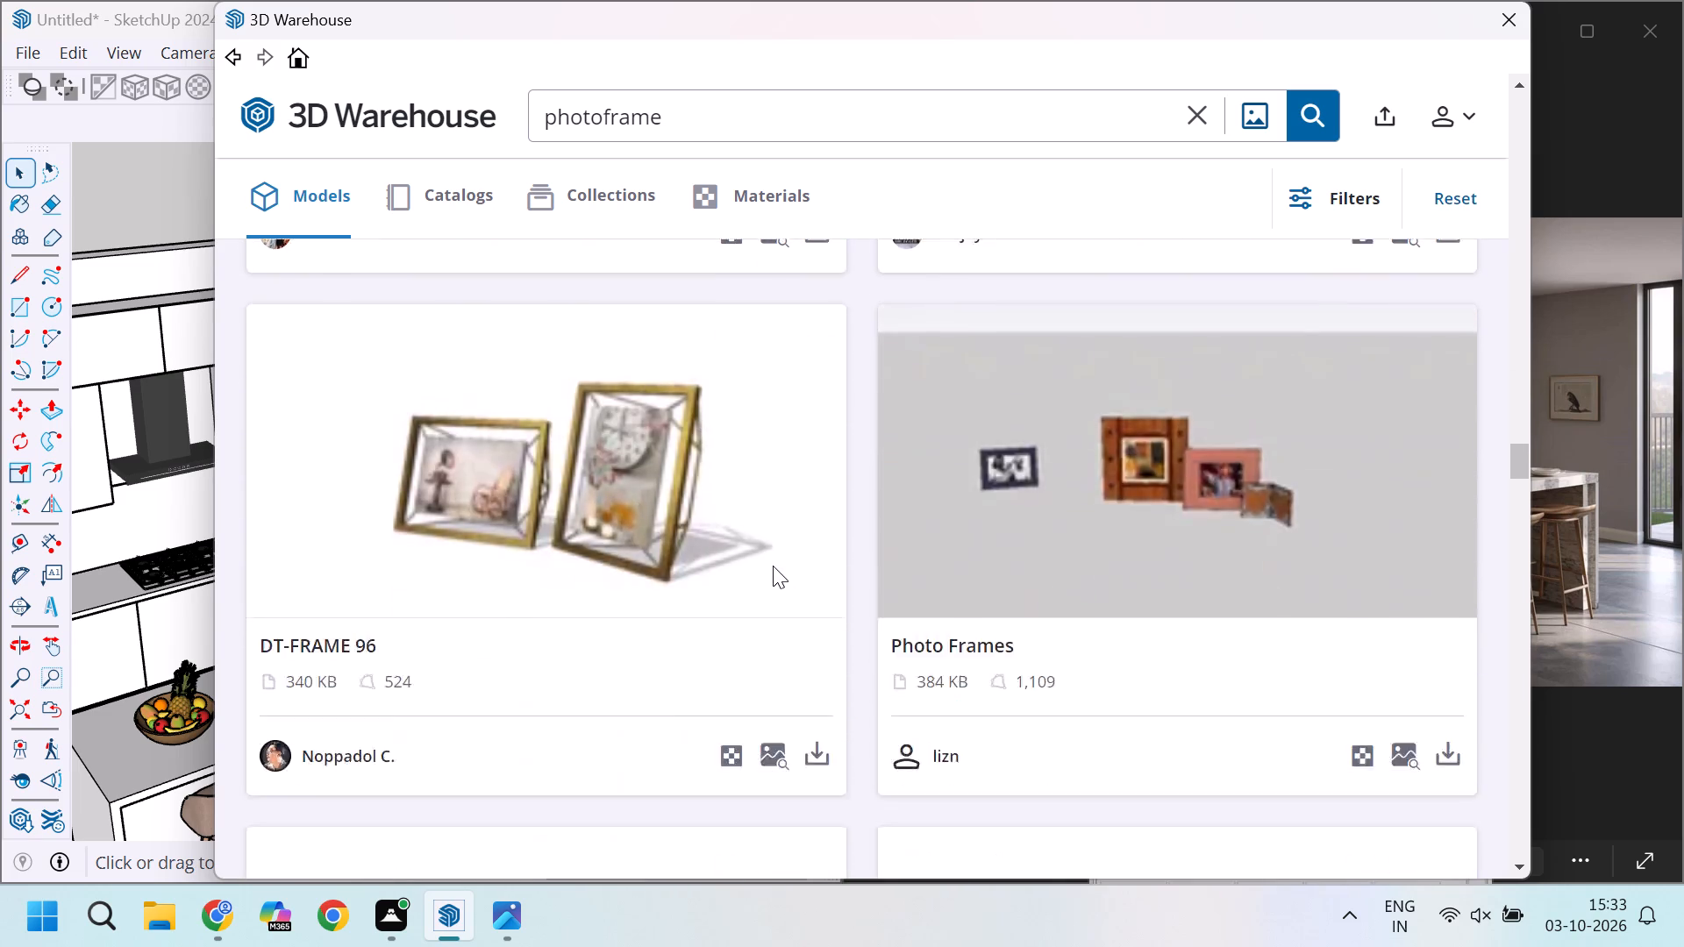
scroll(773, 566, down, 2)
scroll(773, 566, up, 1)
scroll(773, 566, down, 3)
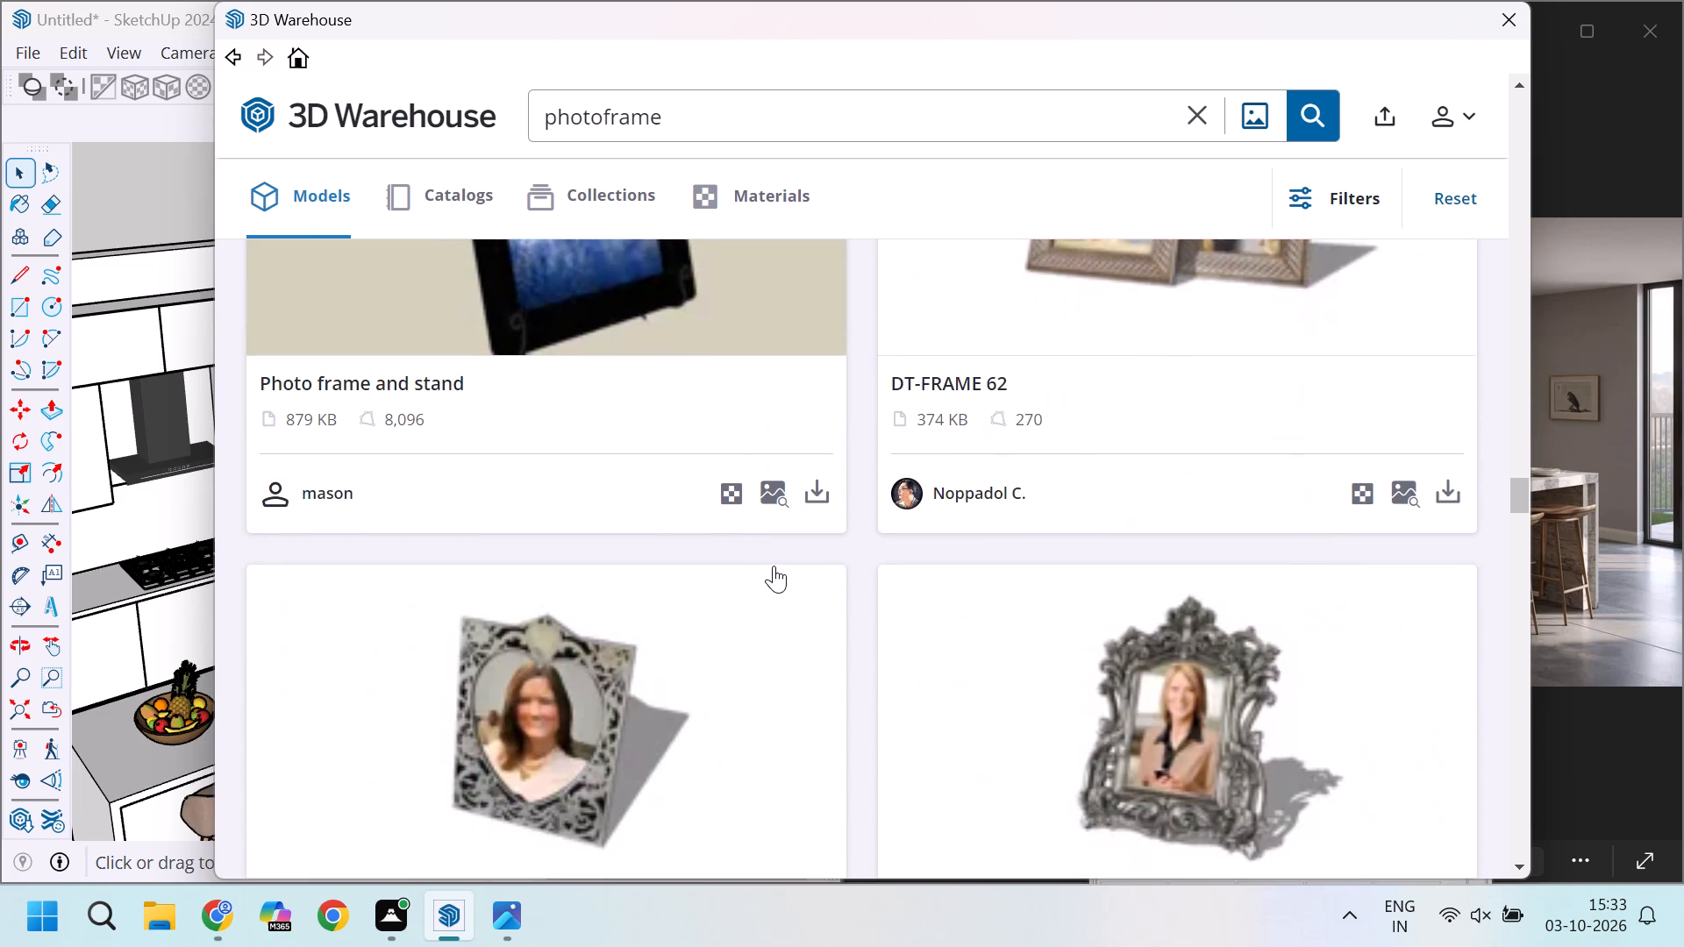
scroll(774, 566, down, 4)
scroll(774, 566, up, 4)
scroll(775, 572, down, 9)
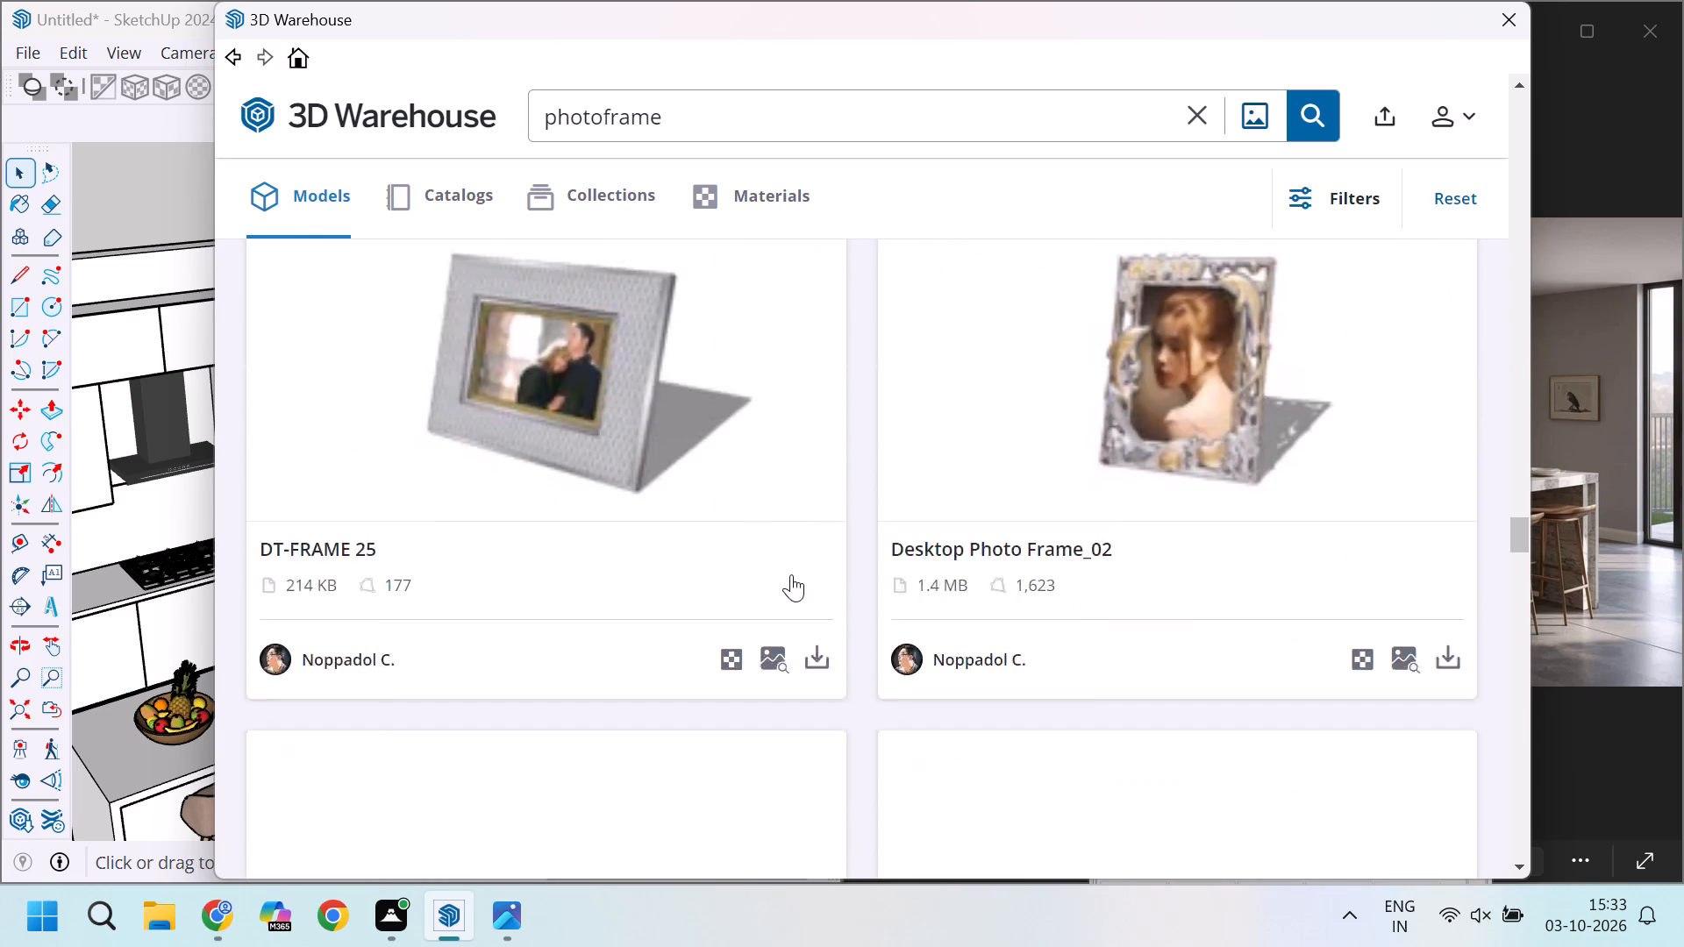
scroll(791, 574, down, 9)
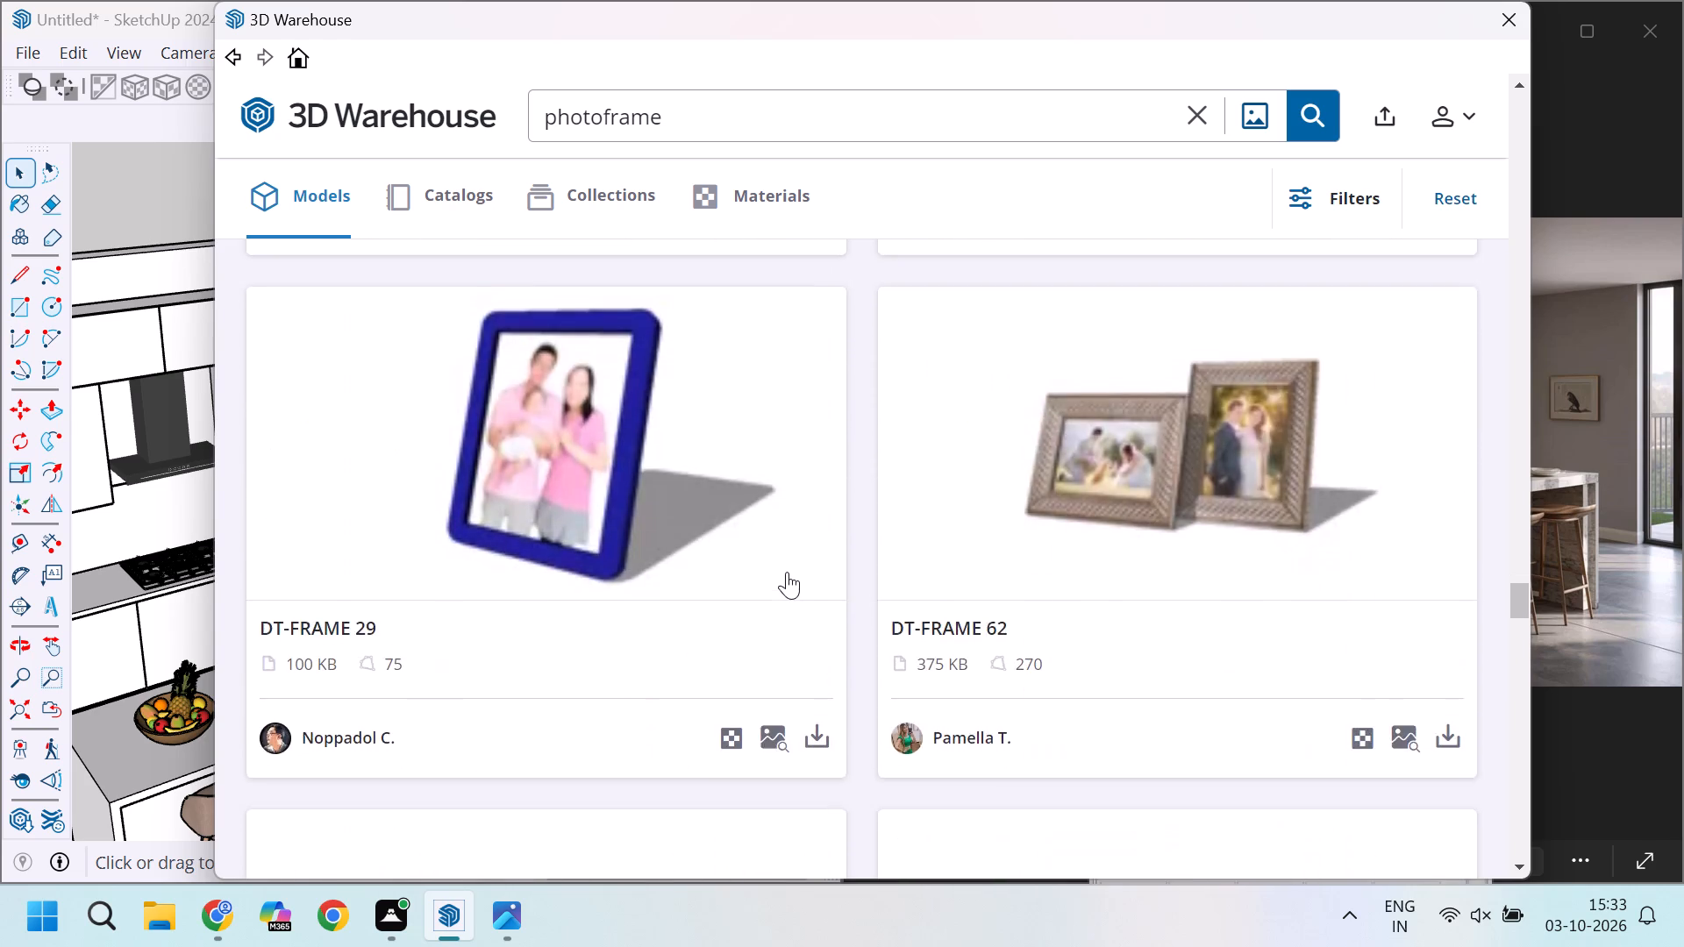
scroll(787, 572, down, 6)
Go back through the "photoframe" results to re-examine the earlier wall frames around the Picture Frame and BUDDHA models.
scroll(786, 571, up, 8)
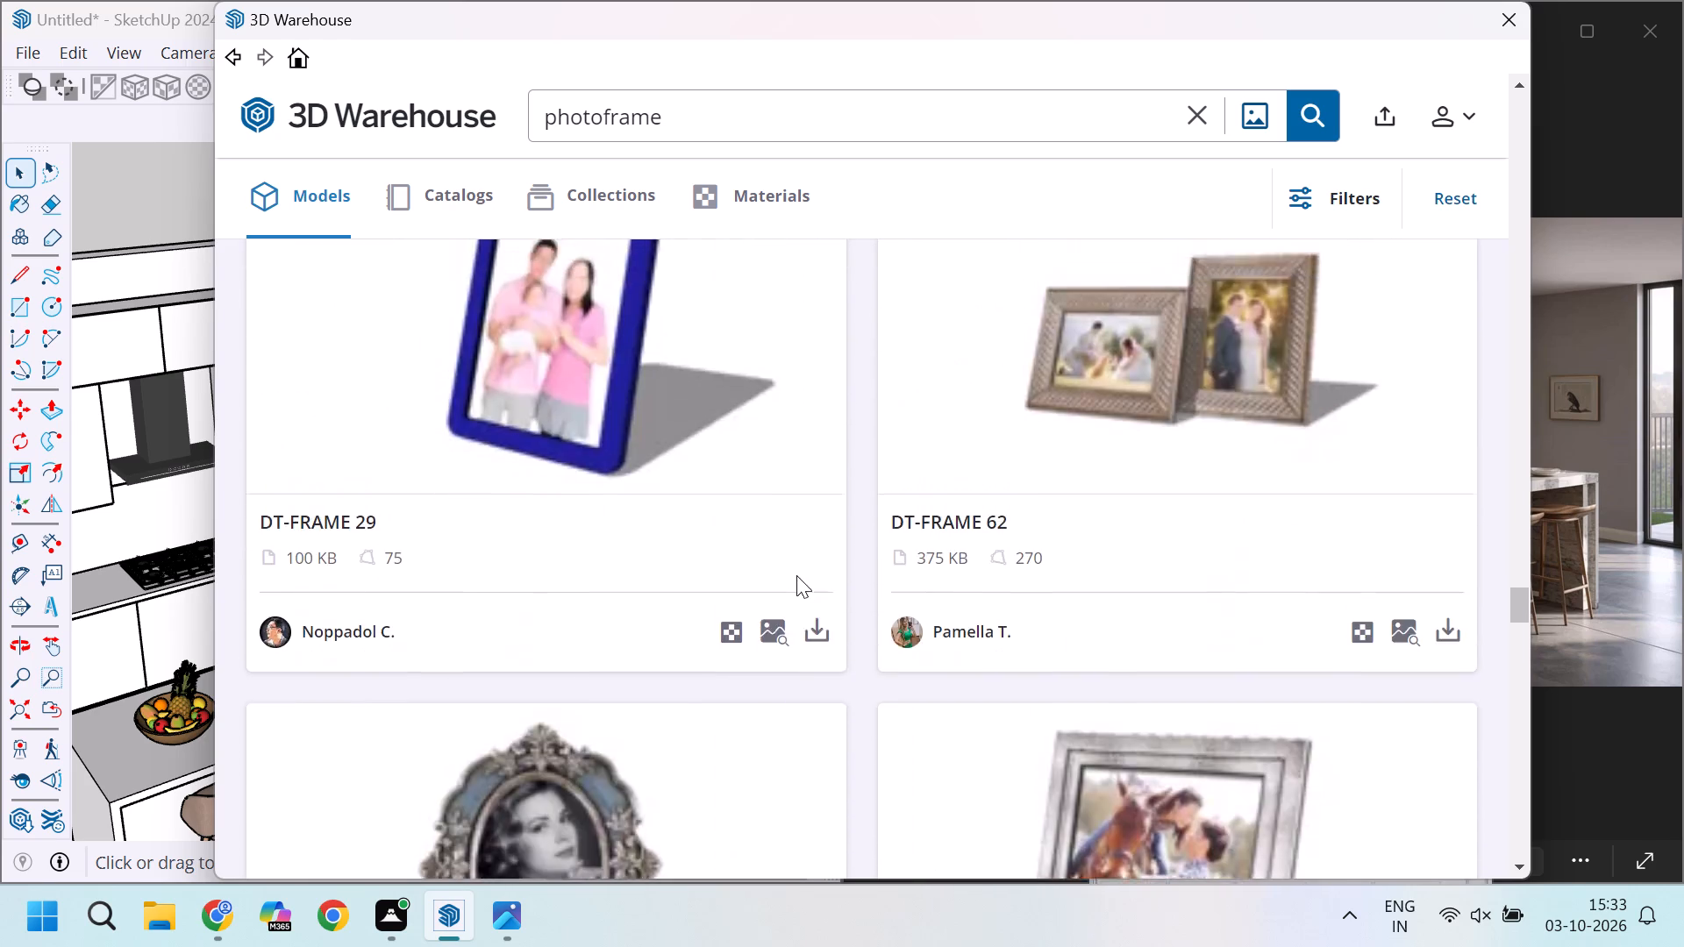
scroll(796, 575, up, 13)
scroll(798, 465, up, 13)
scroll(673, 417, down, 1)
scroll(584, 595, down, 8)
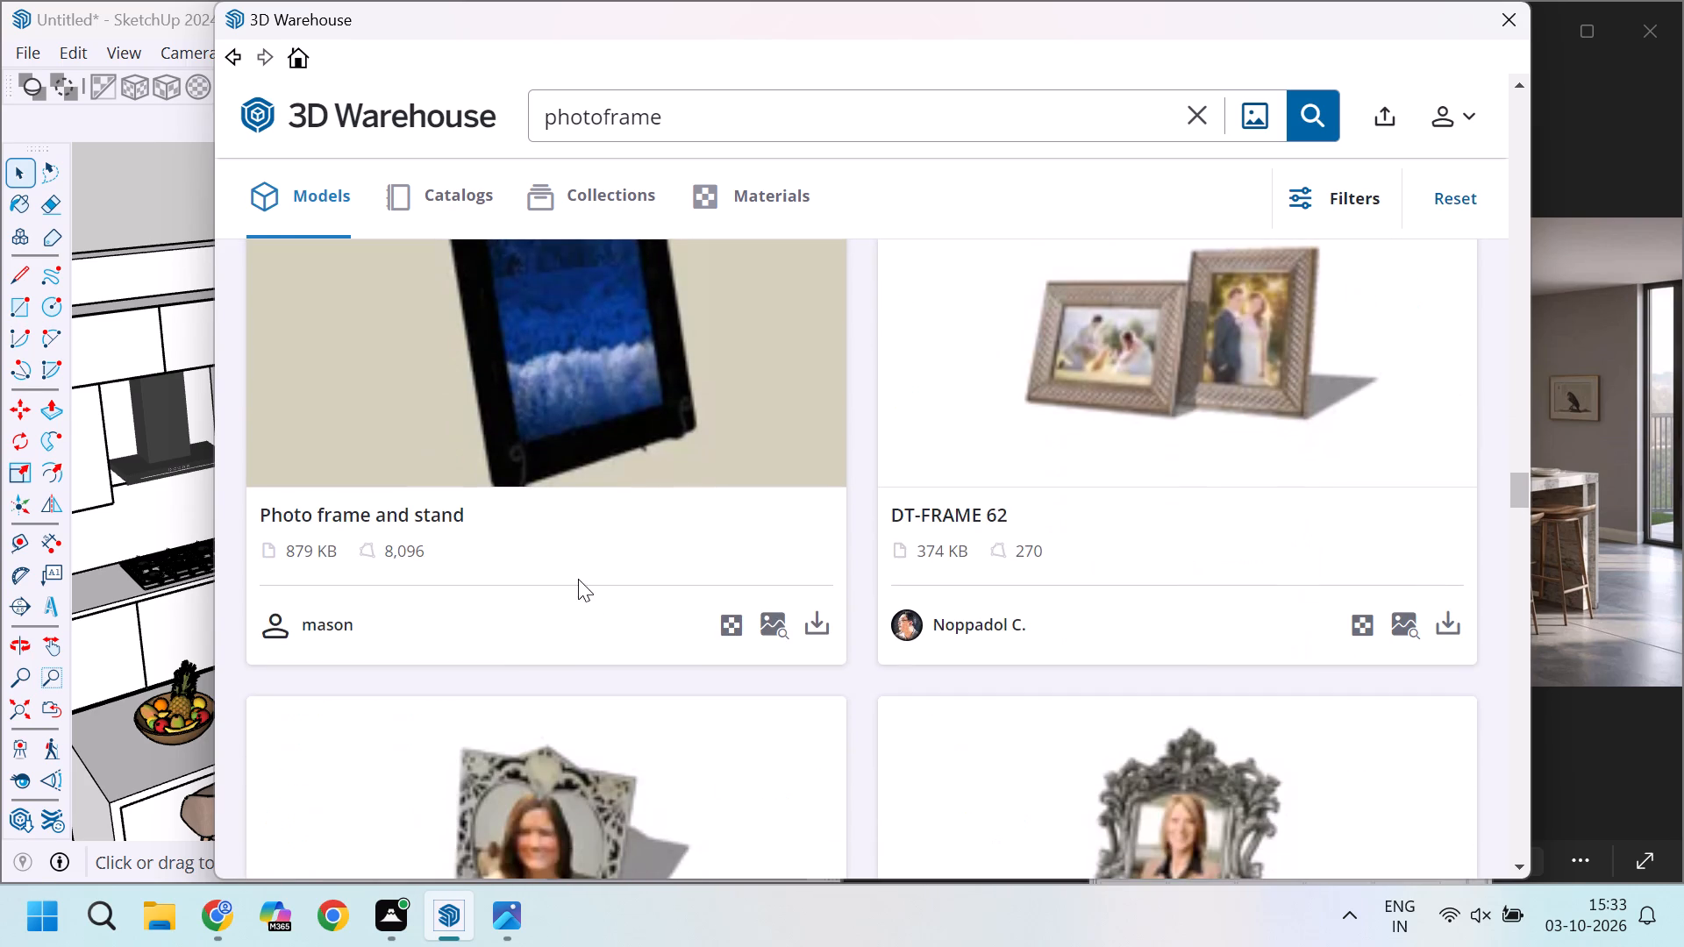
scroll(578, 579, down, 3)
scroll(582, 572, up, 15)
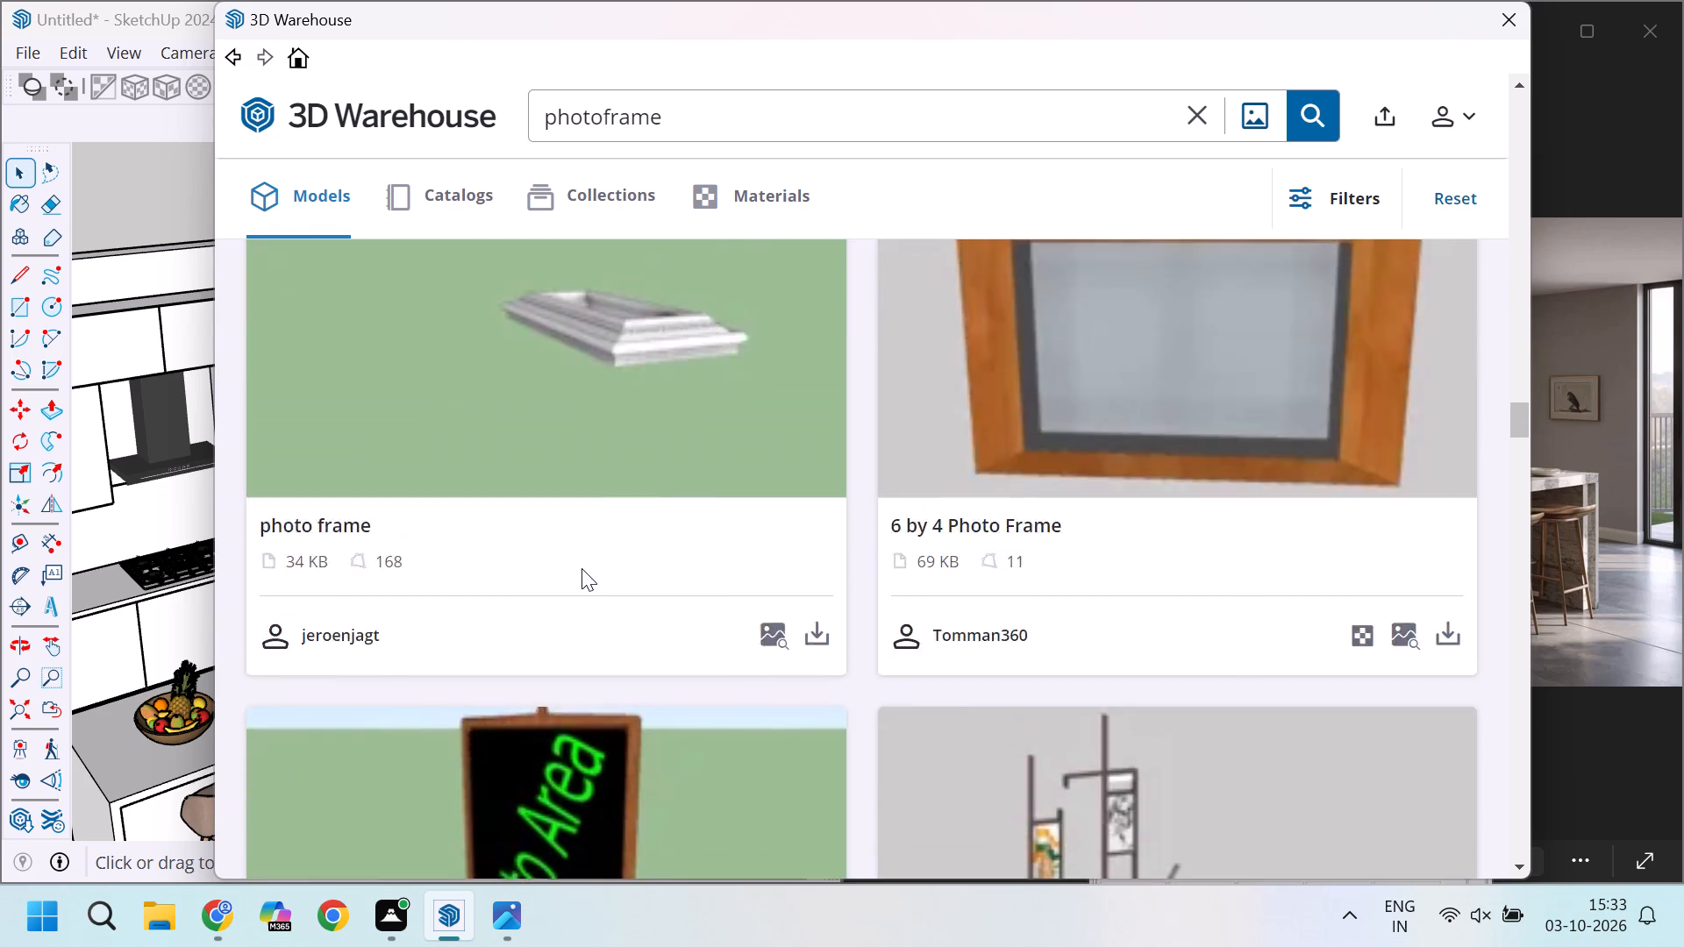
scroll(582, 568, up, 10)
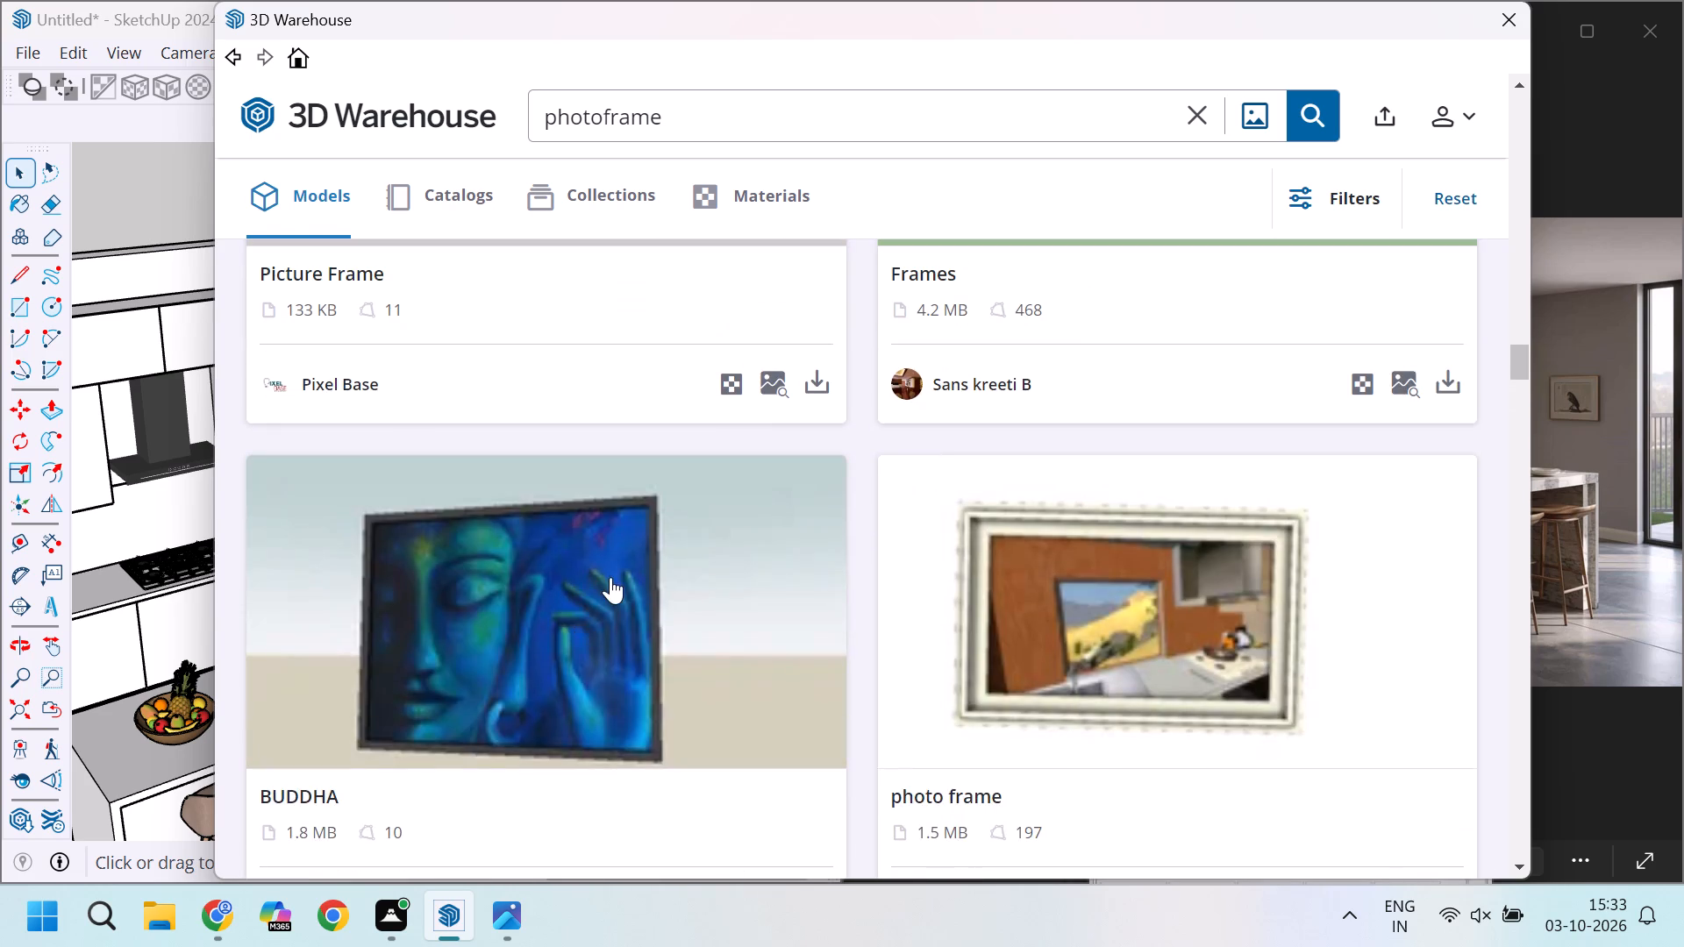
scroll(613, 575, down, 3)
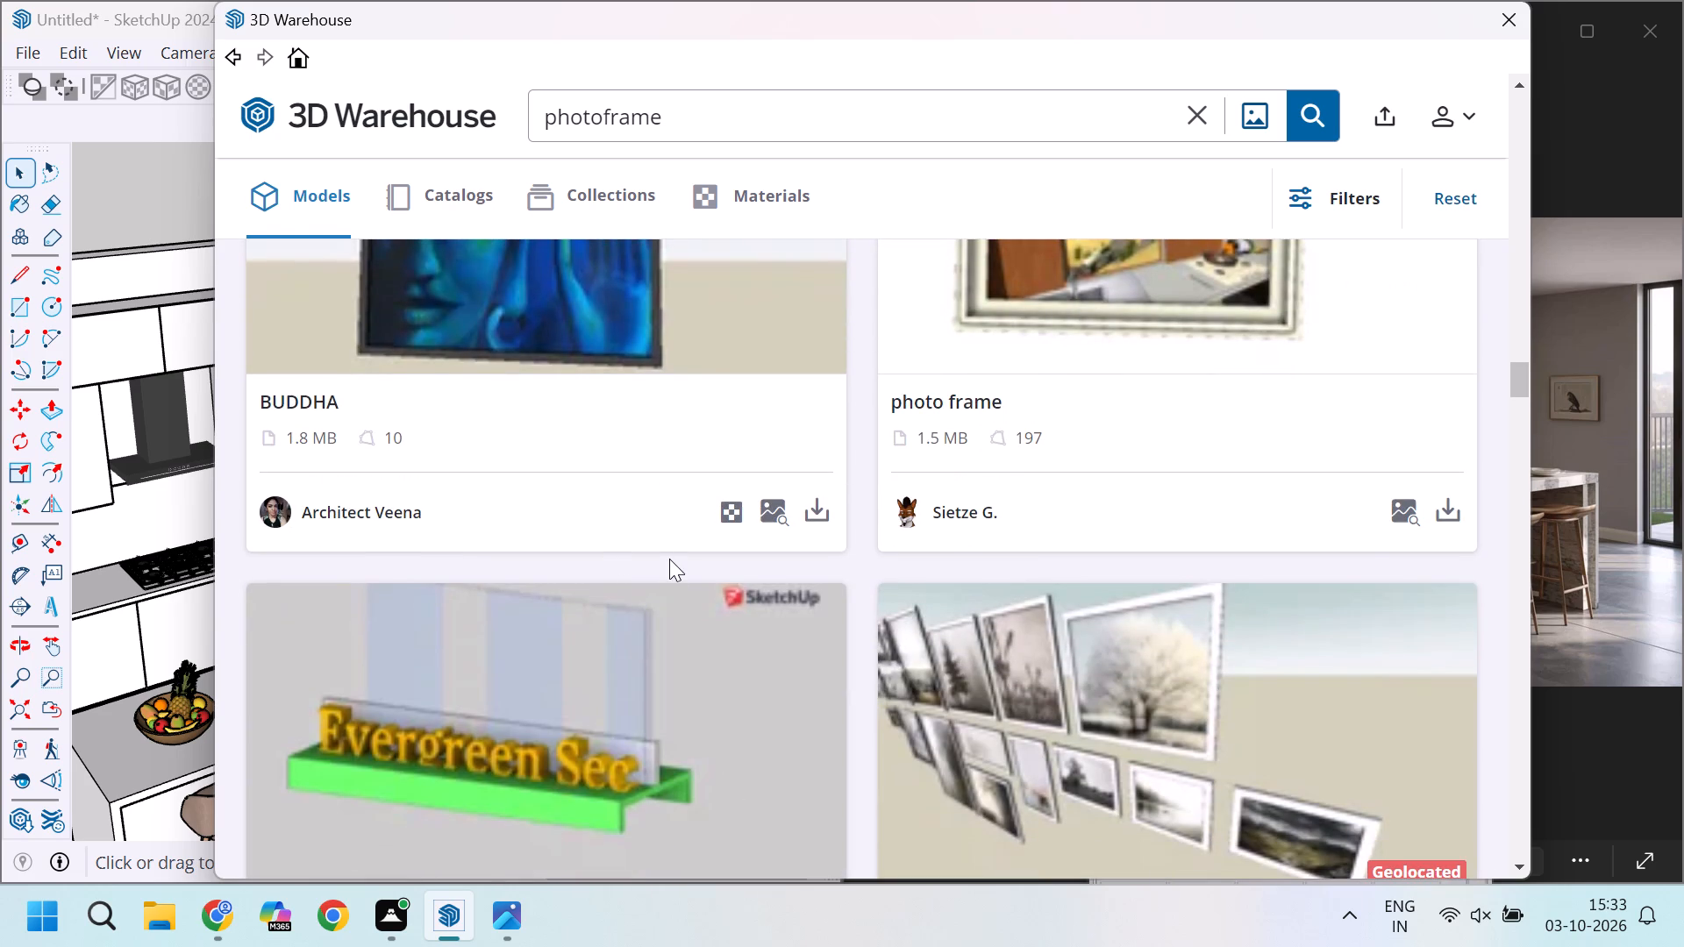
scroll(667, 557, up, 2)
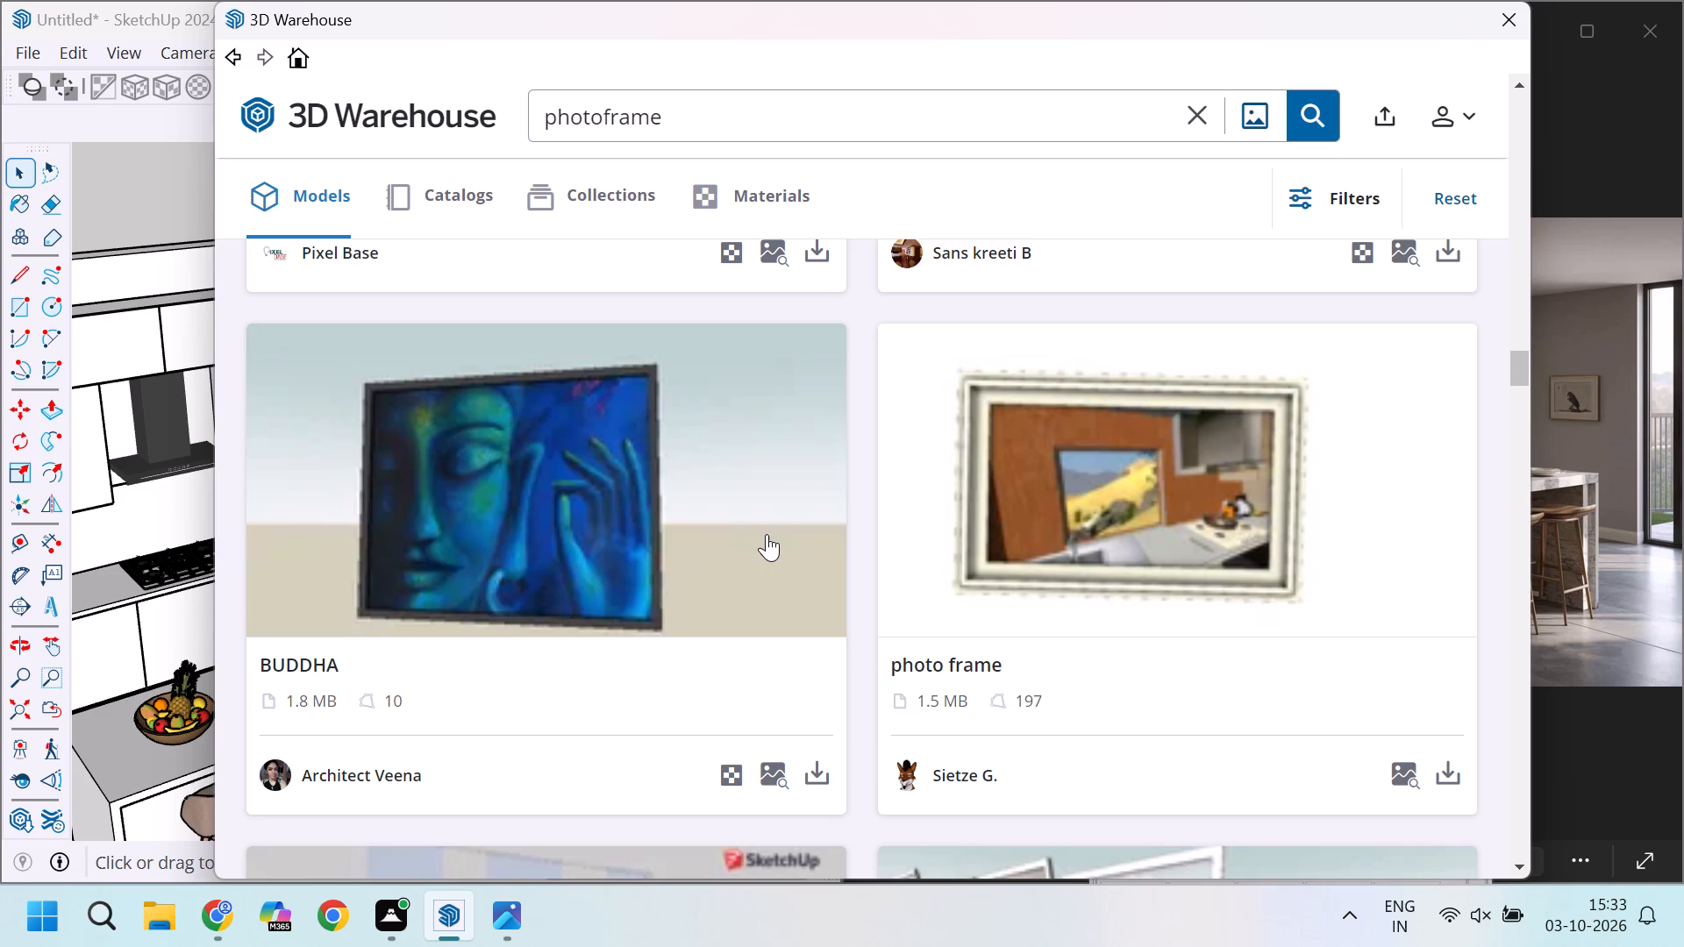
scroll(773, 534, up, 1)
scroll(388, 445, down, 1)
scroll(393, 444, up, 3)
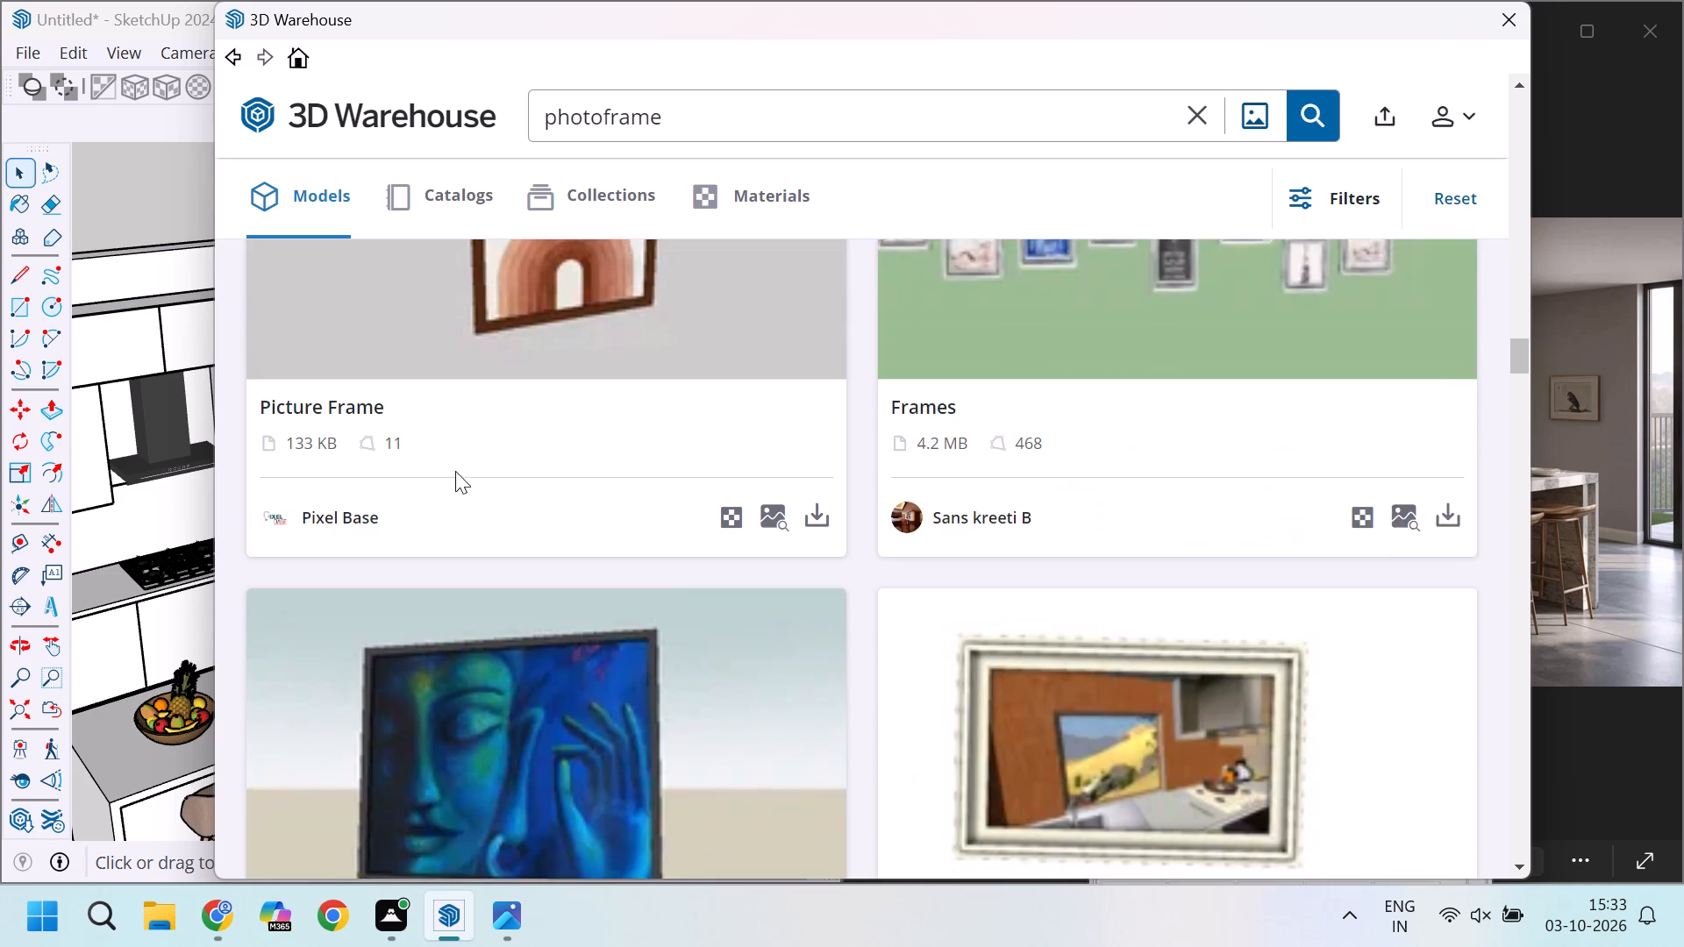
scroll(601, 511, down, 1)
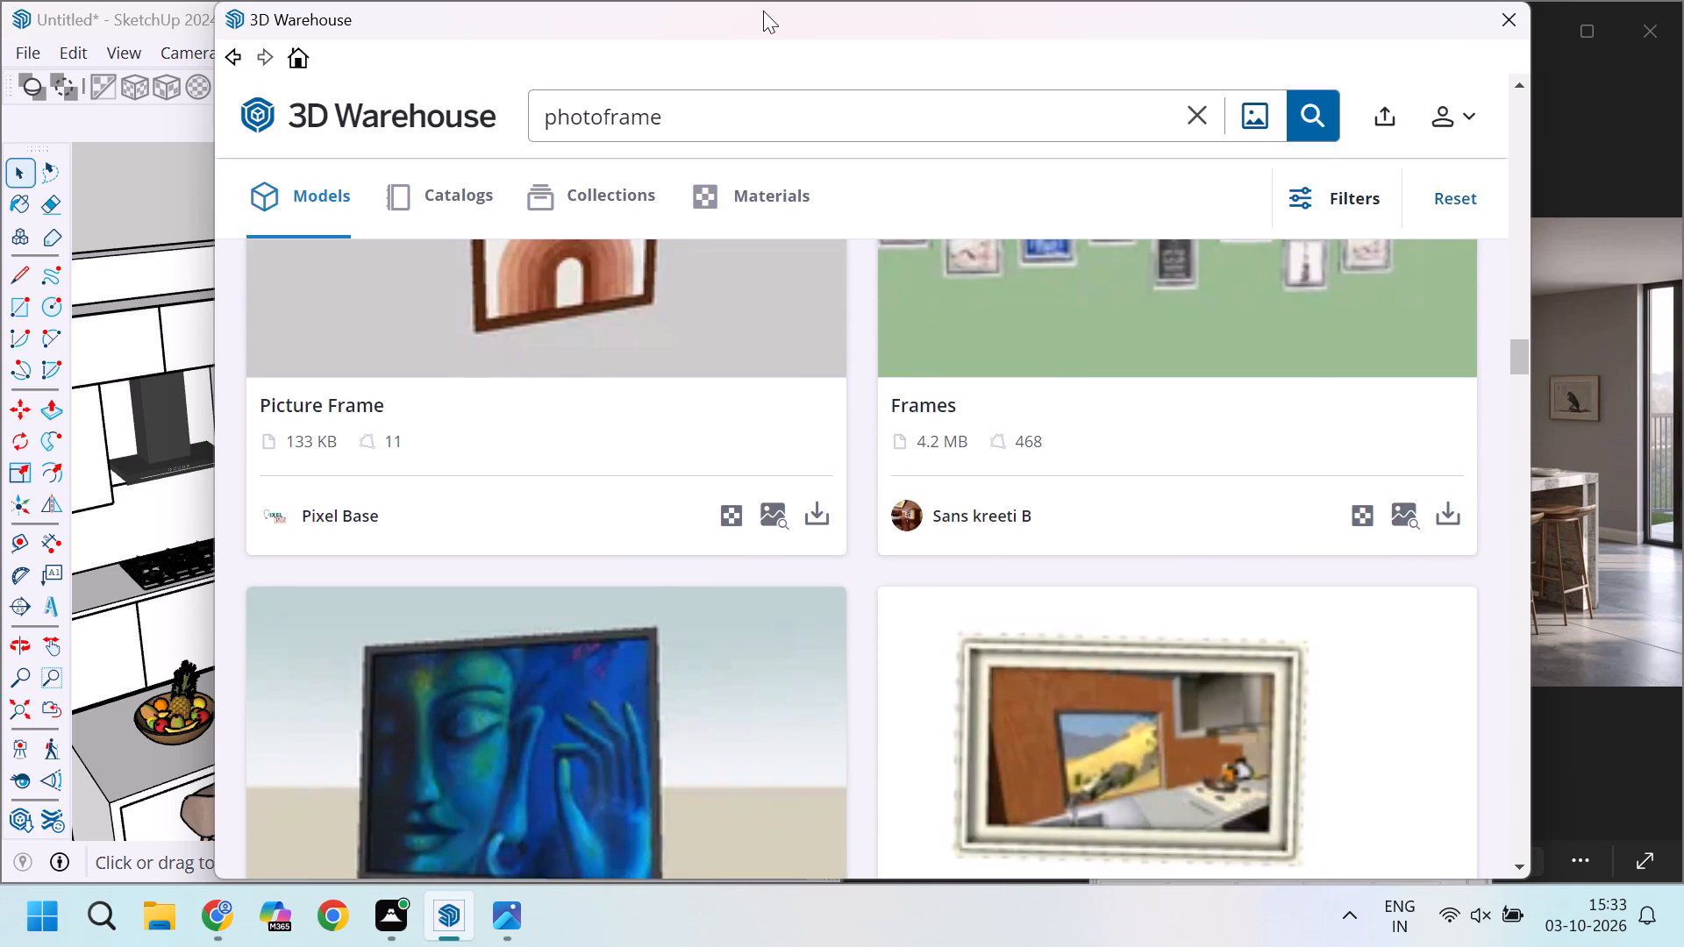
Reposition the 3D Warehouse window to compare the frame candidates with the kitchen model and the framed picture in the reference photo.
drag(740, 19, 758, 428)
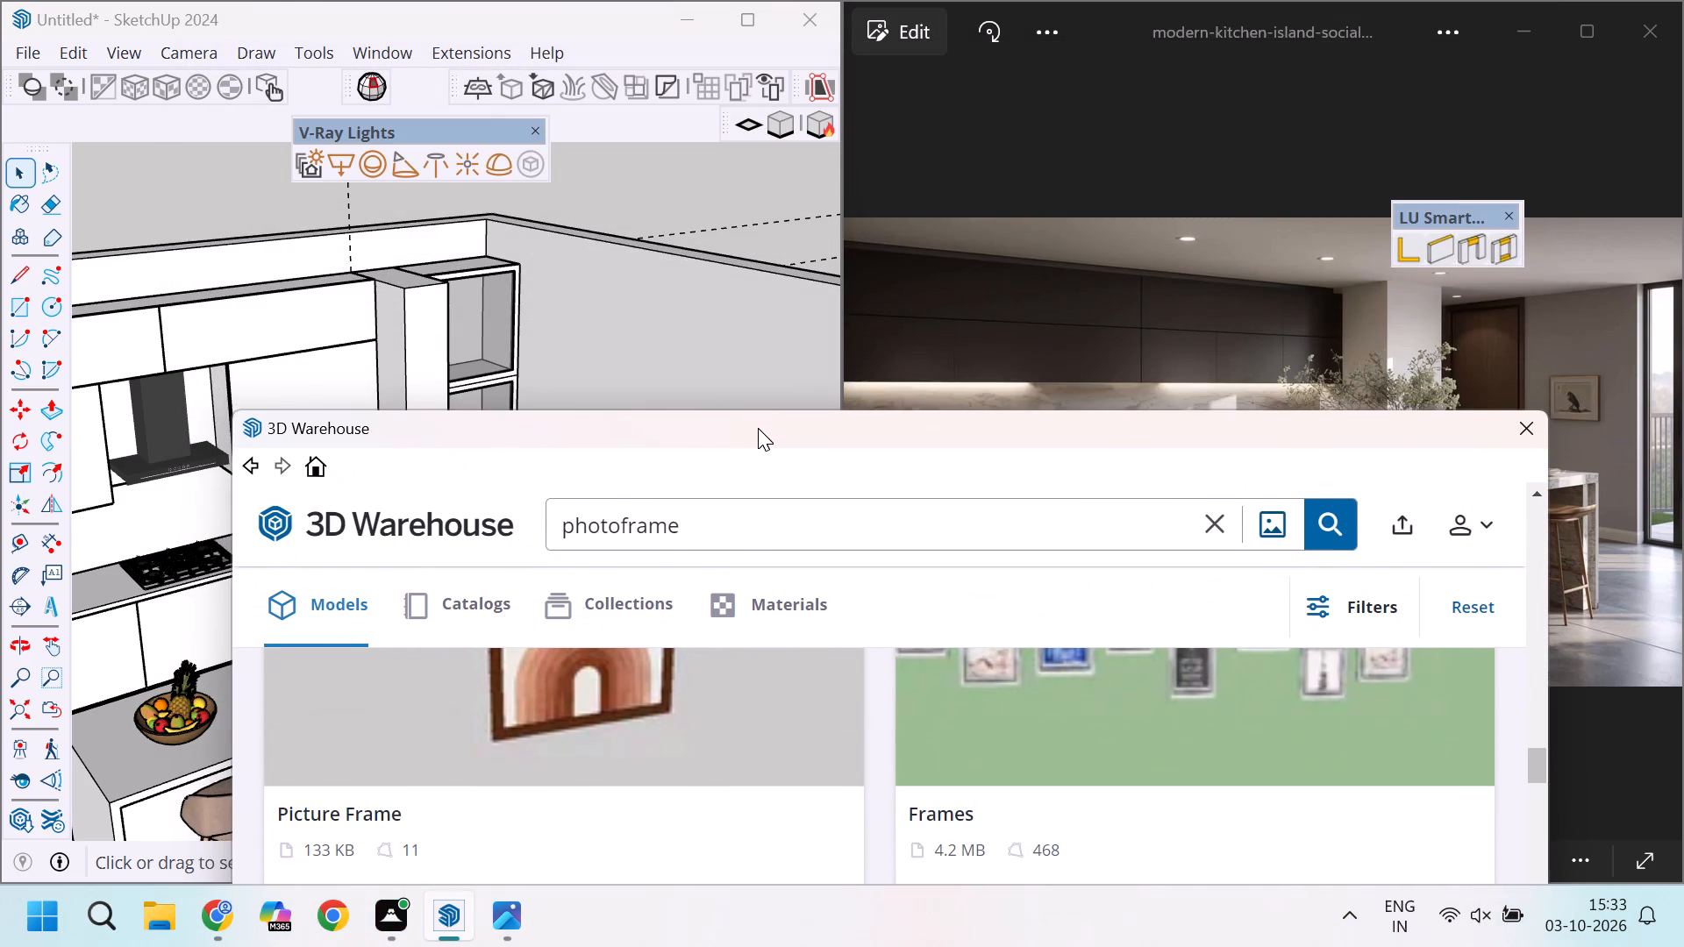
drag(758, 428, 745, 103)
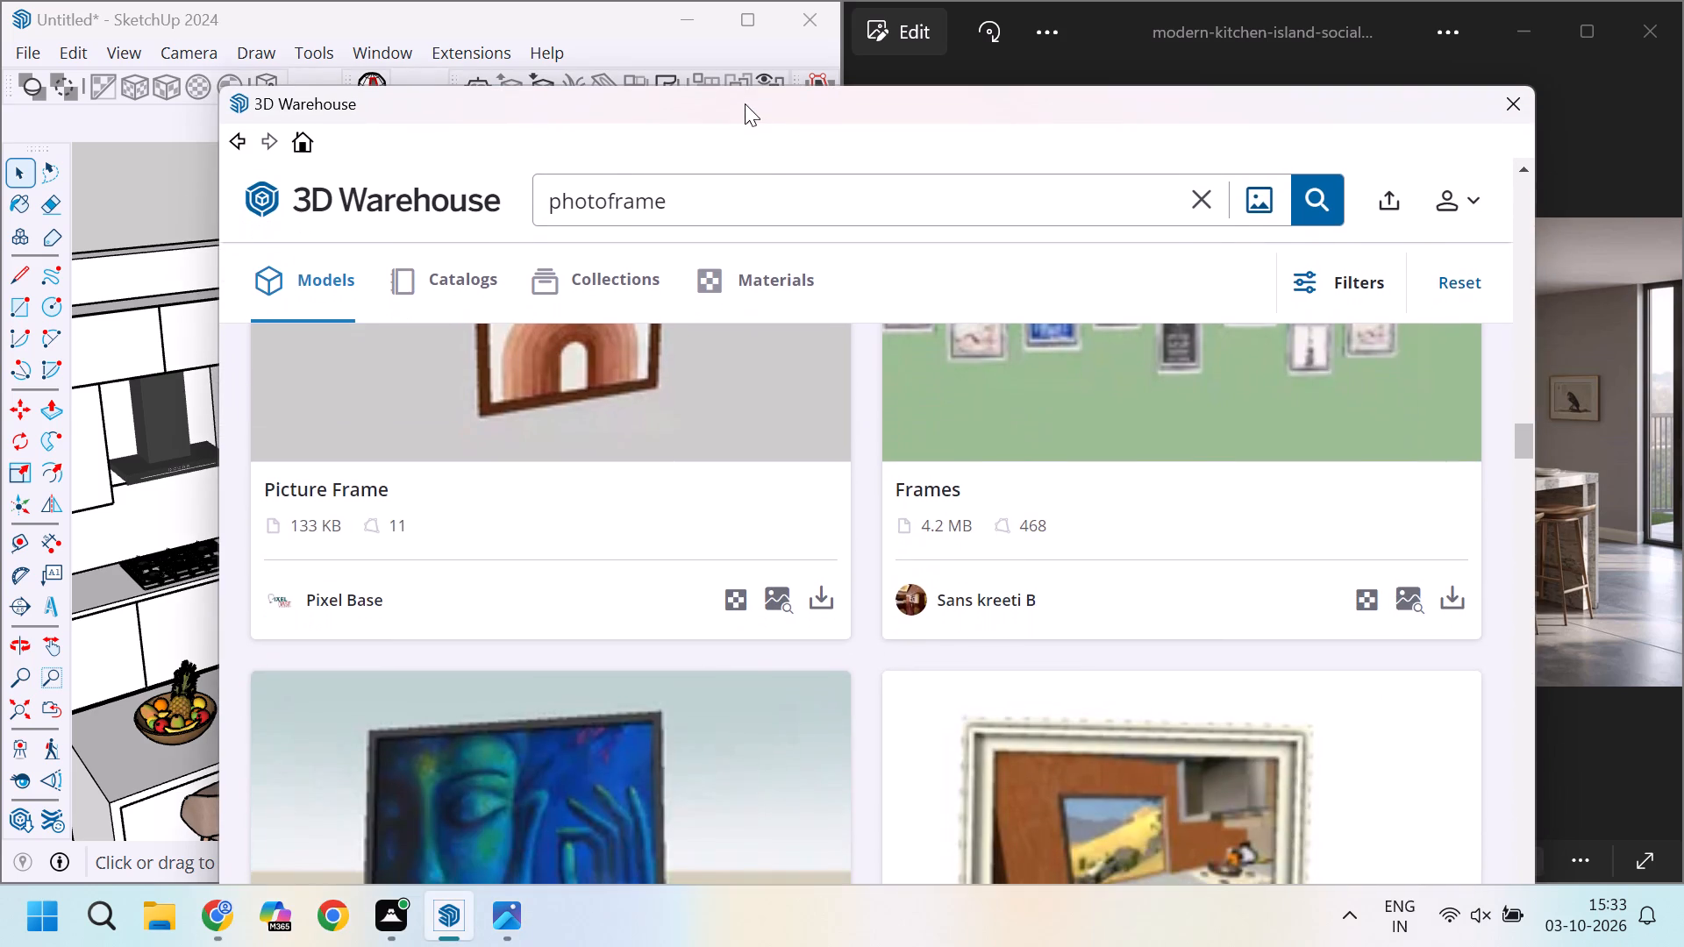
scroll(763, 688, down, 2)
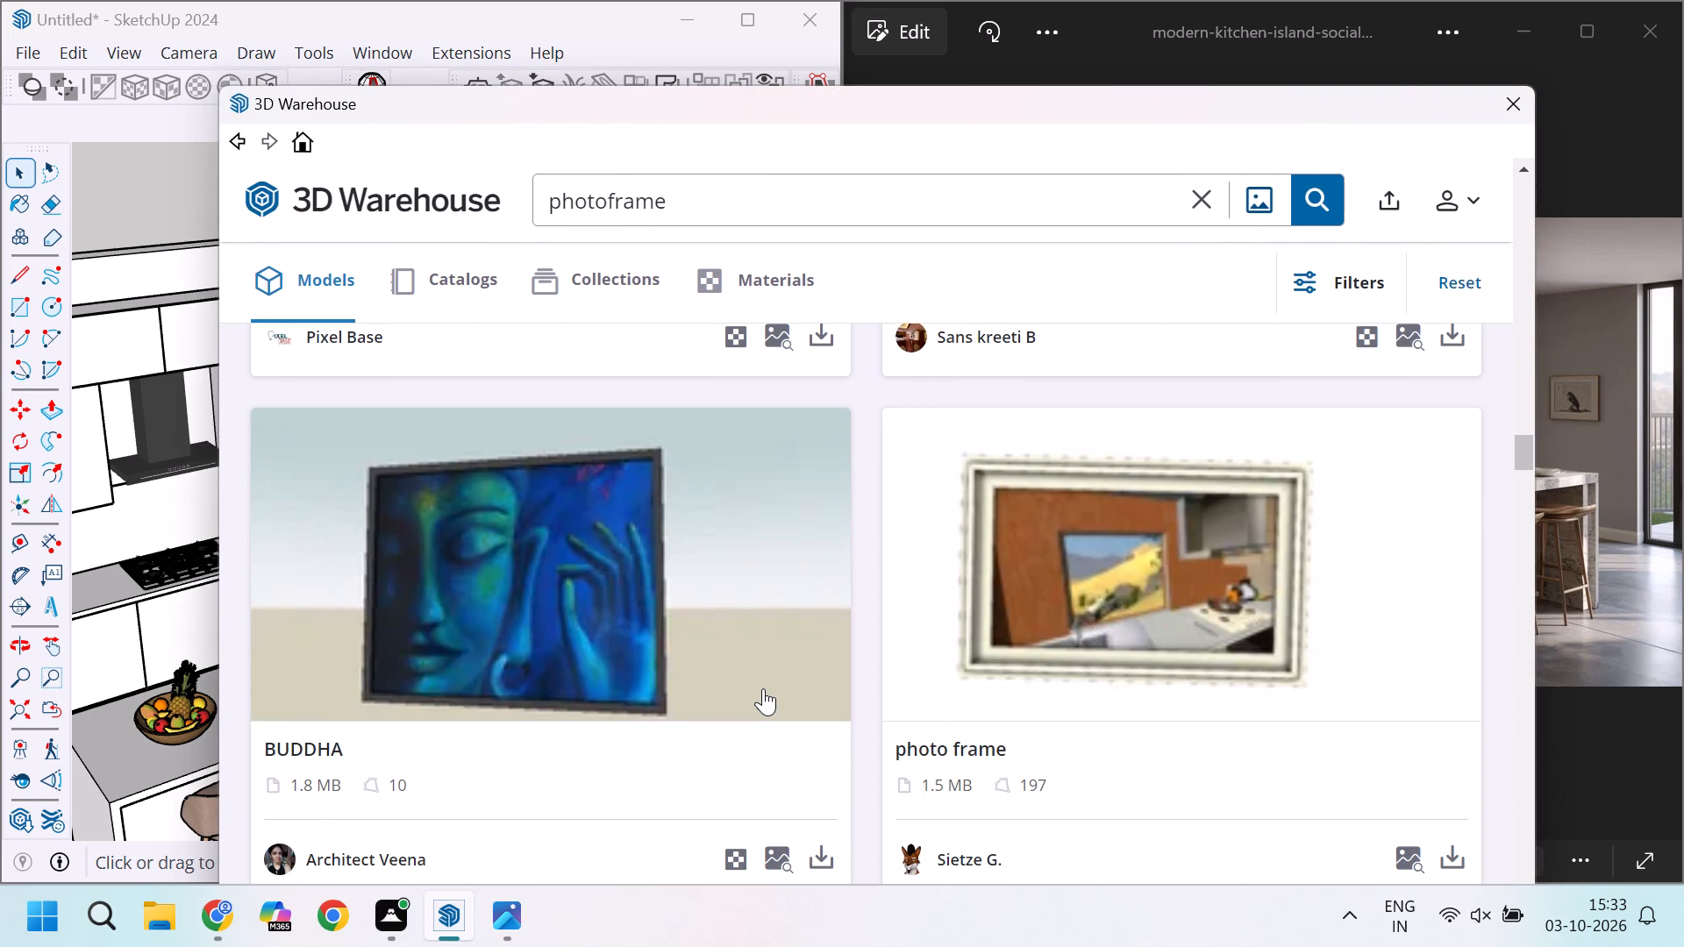
drag(890, 115, 1019, 340)
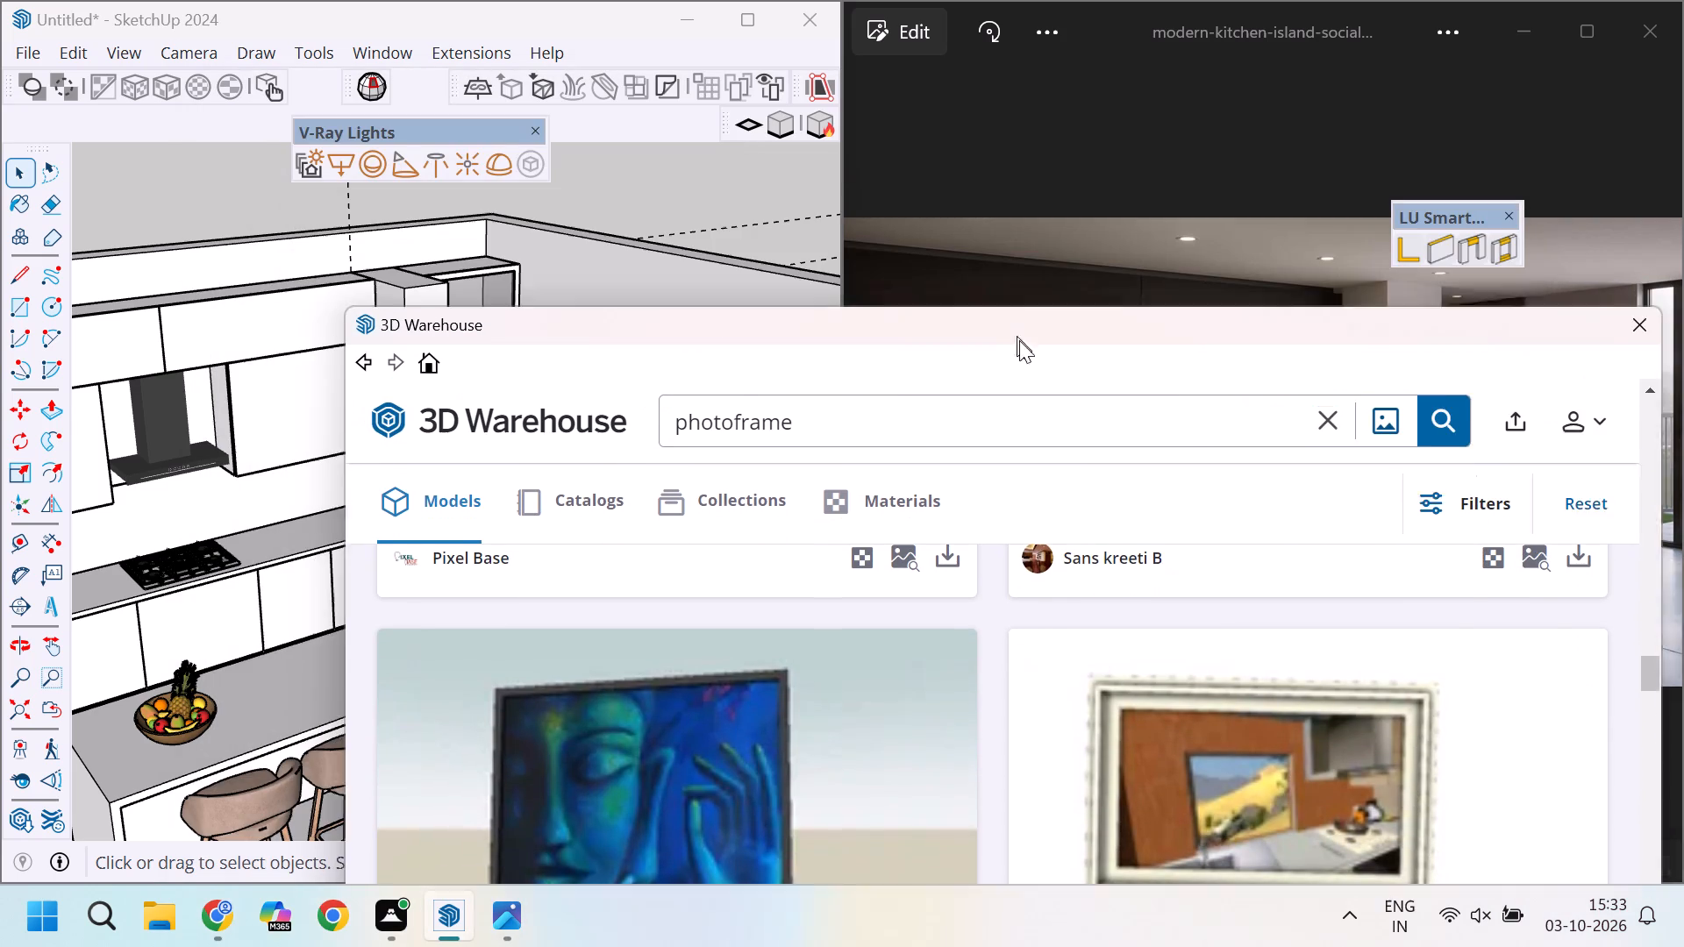
drag(1019, 340, 959, 477)
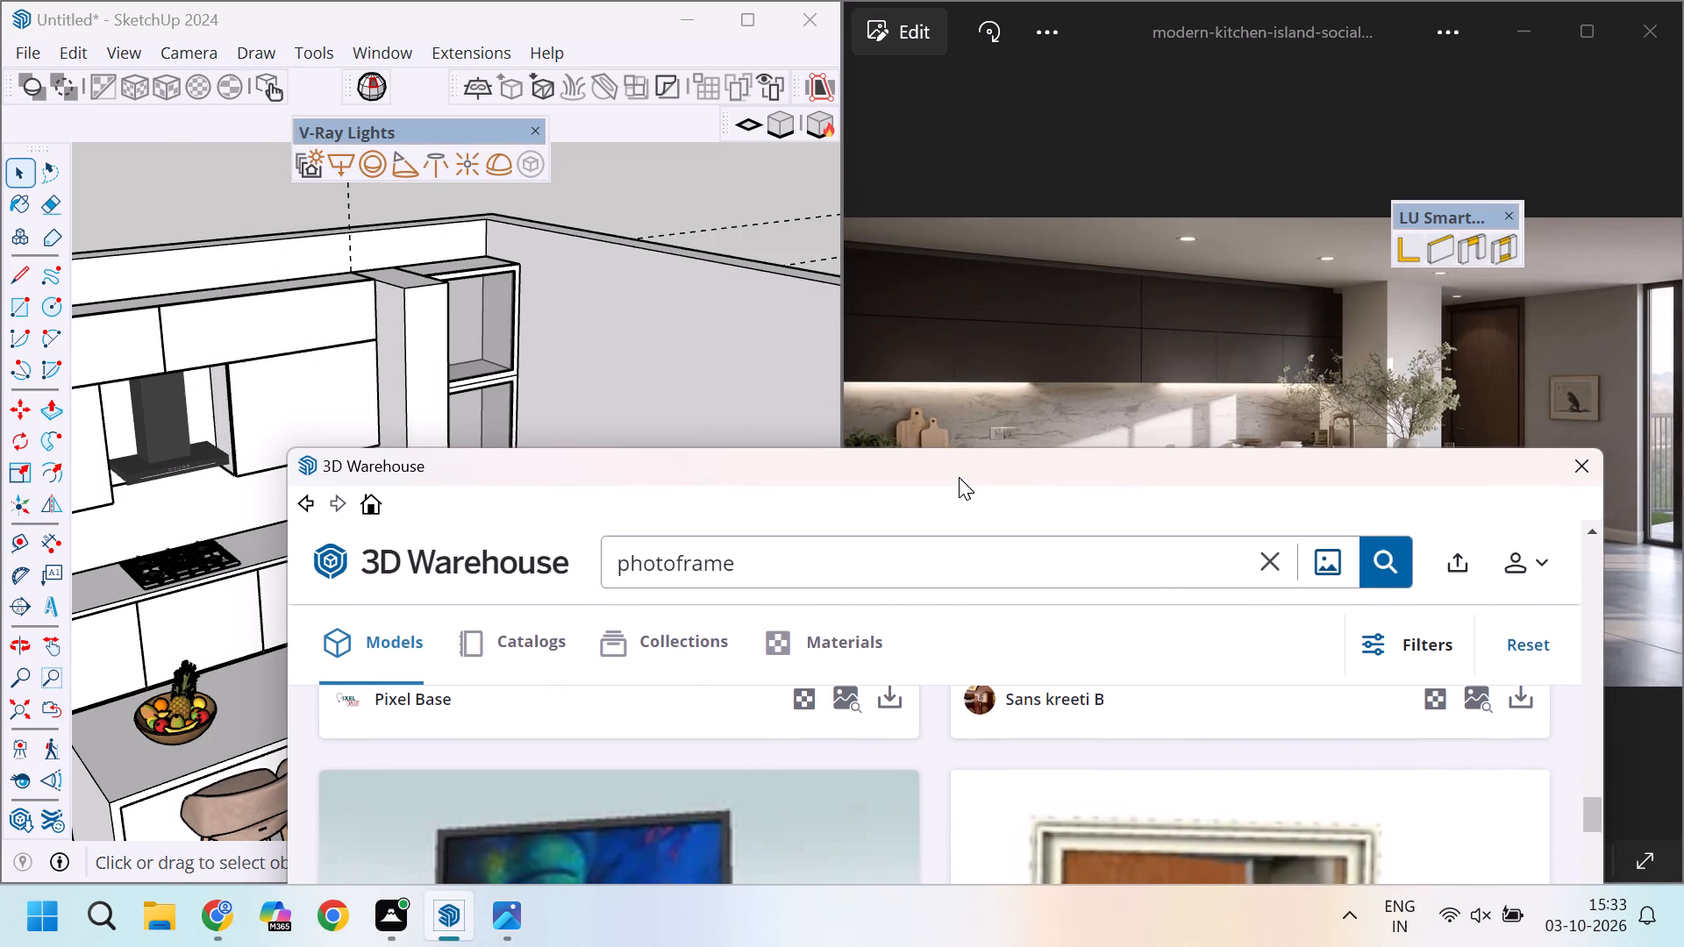
drag(959, 477, 964, 454)
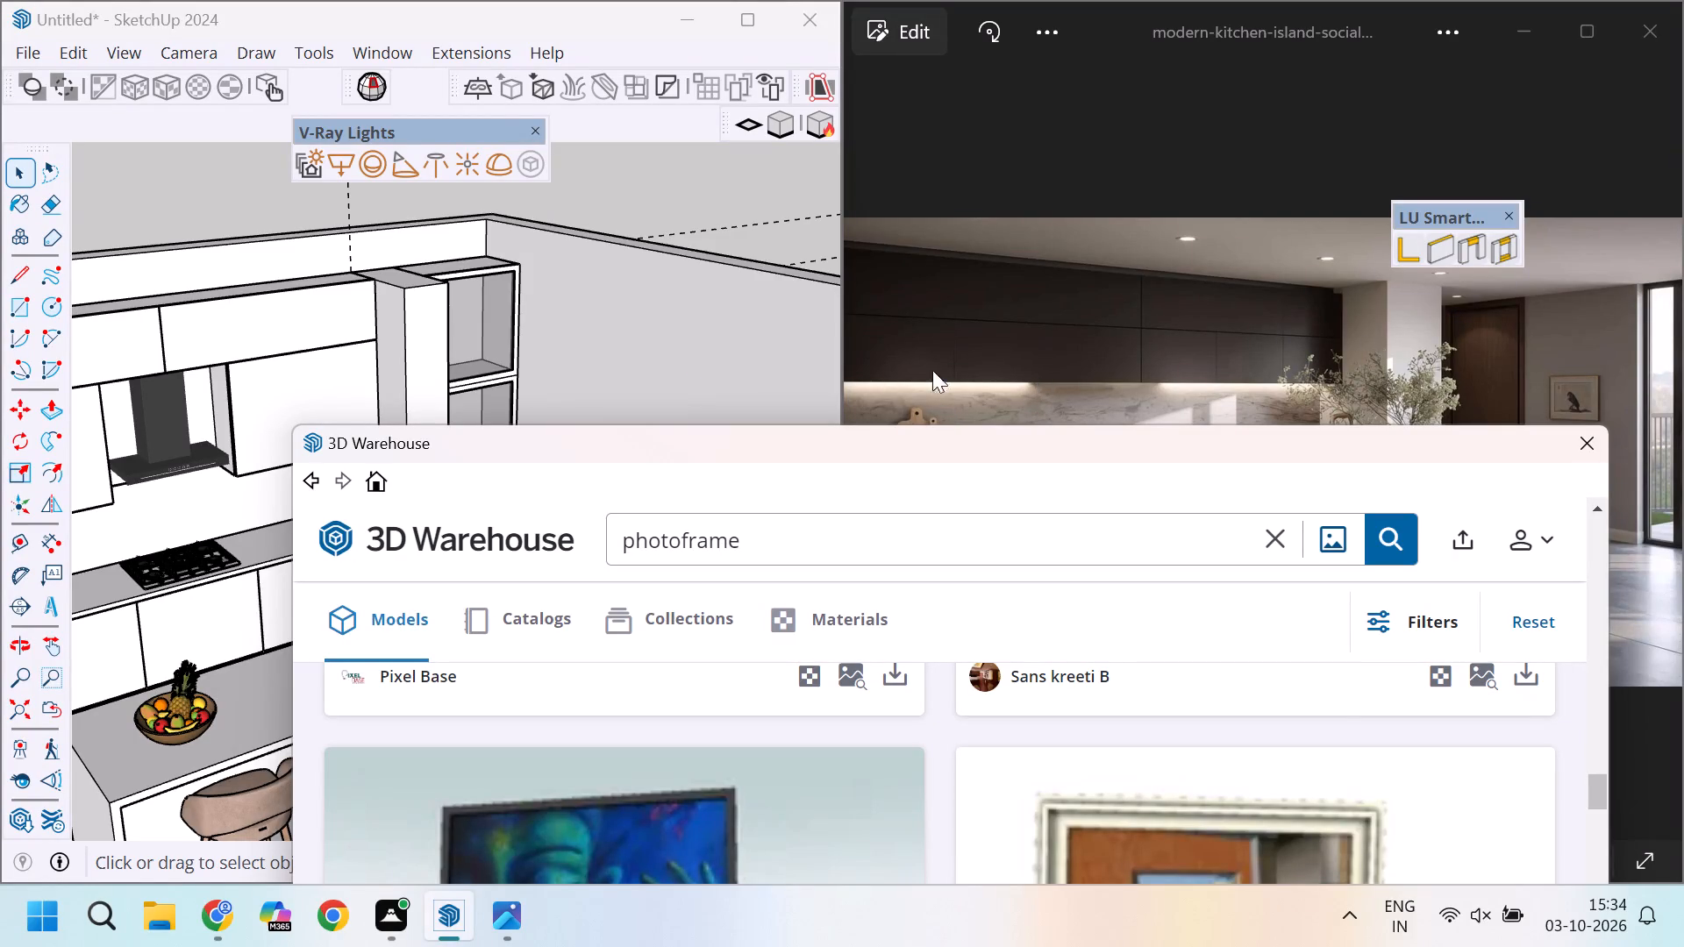
drag(796, 458, 798, 315)
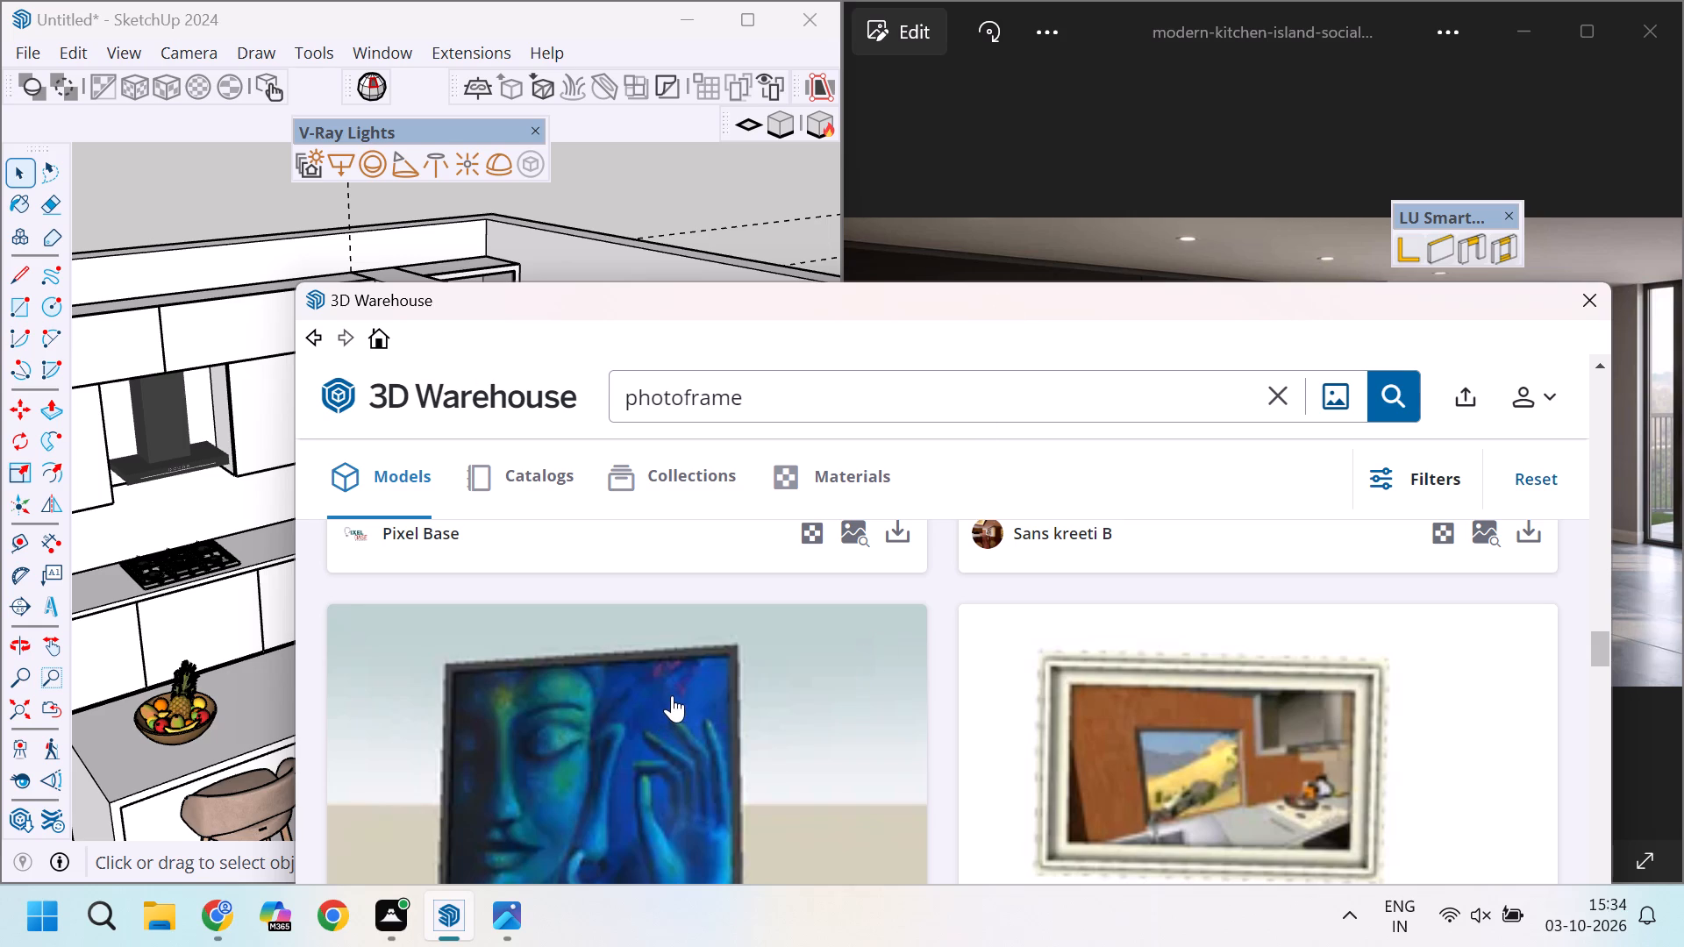
Reposition the 3D Warehouse window and compare the BUDDHA and photo frame models with the framed picture in the reference photo.
drag(1111, 310, 916, 409)
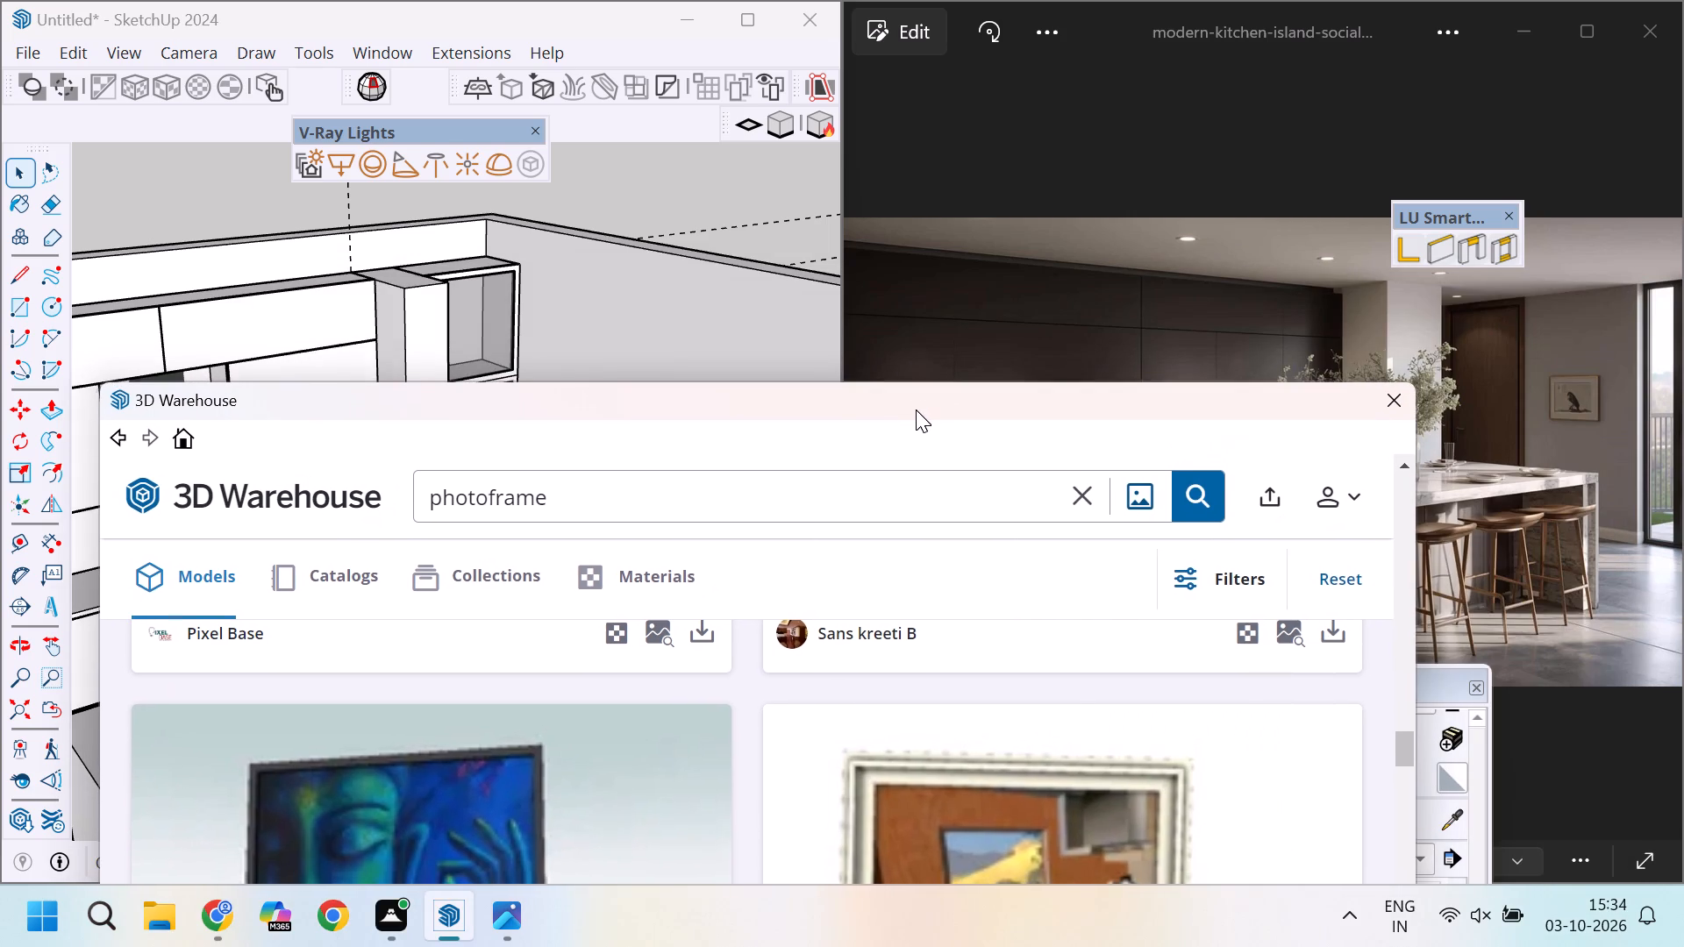
drag(916, 409, 916, 409)
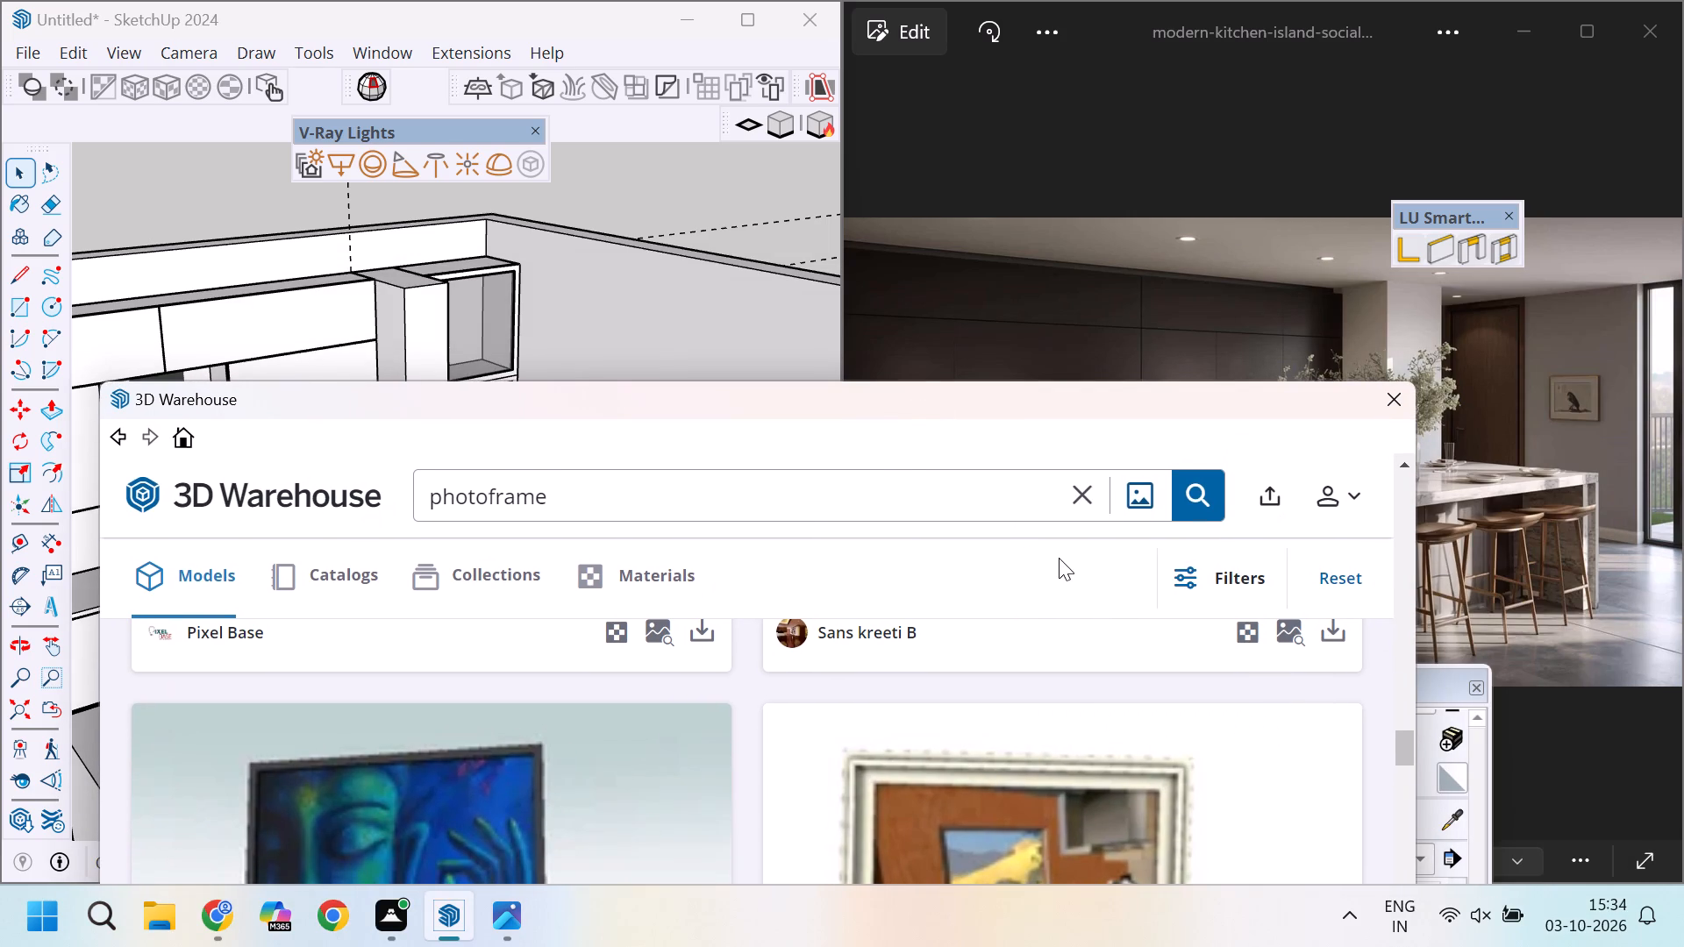
scroll(326, 779, down, 2)
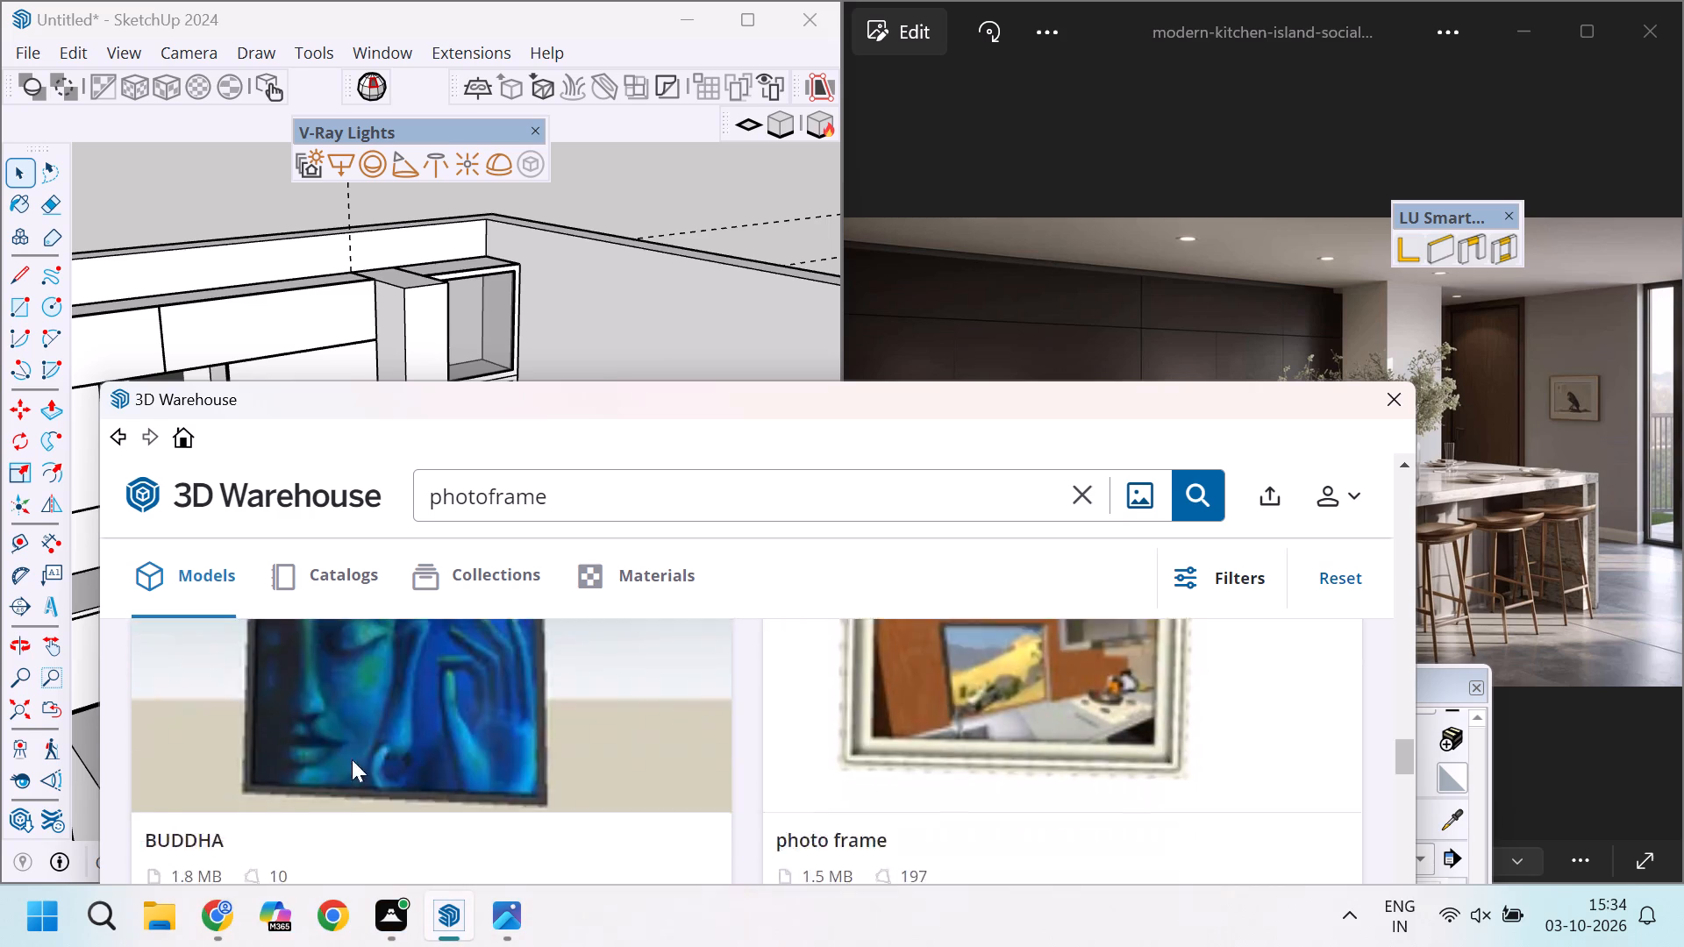
scroll(363, 754, up, 1)
scroll(441, 742, down, 2)
scroll(452, 738, up, 1)
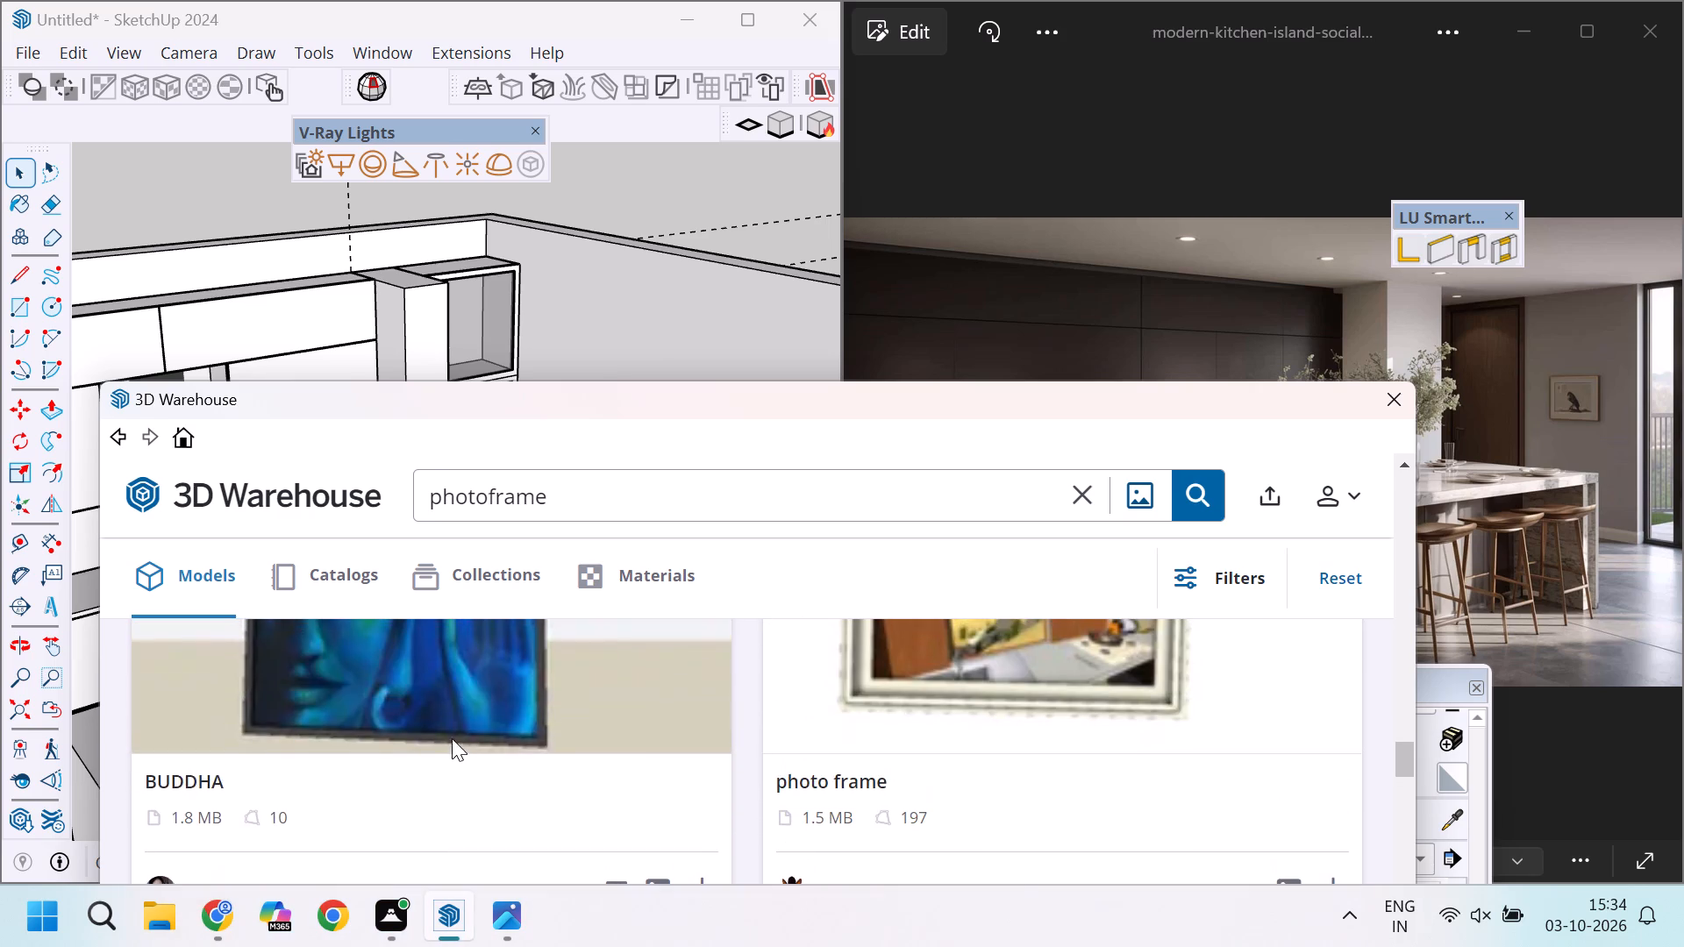
scroll(463, 740, up, 1)
drag(732, 404, 810, 59)
Browse further through the "photoframe" results, from Doc display design past the DT-FRAME models, for a wall picture frame.
scroll(731, 574, down, 3)
scroll(821, 593, down, 3)
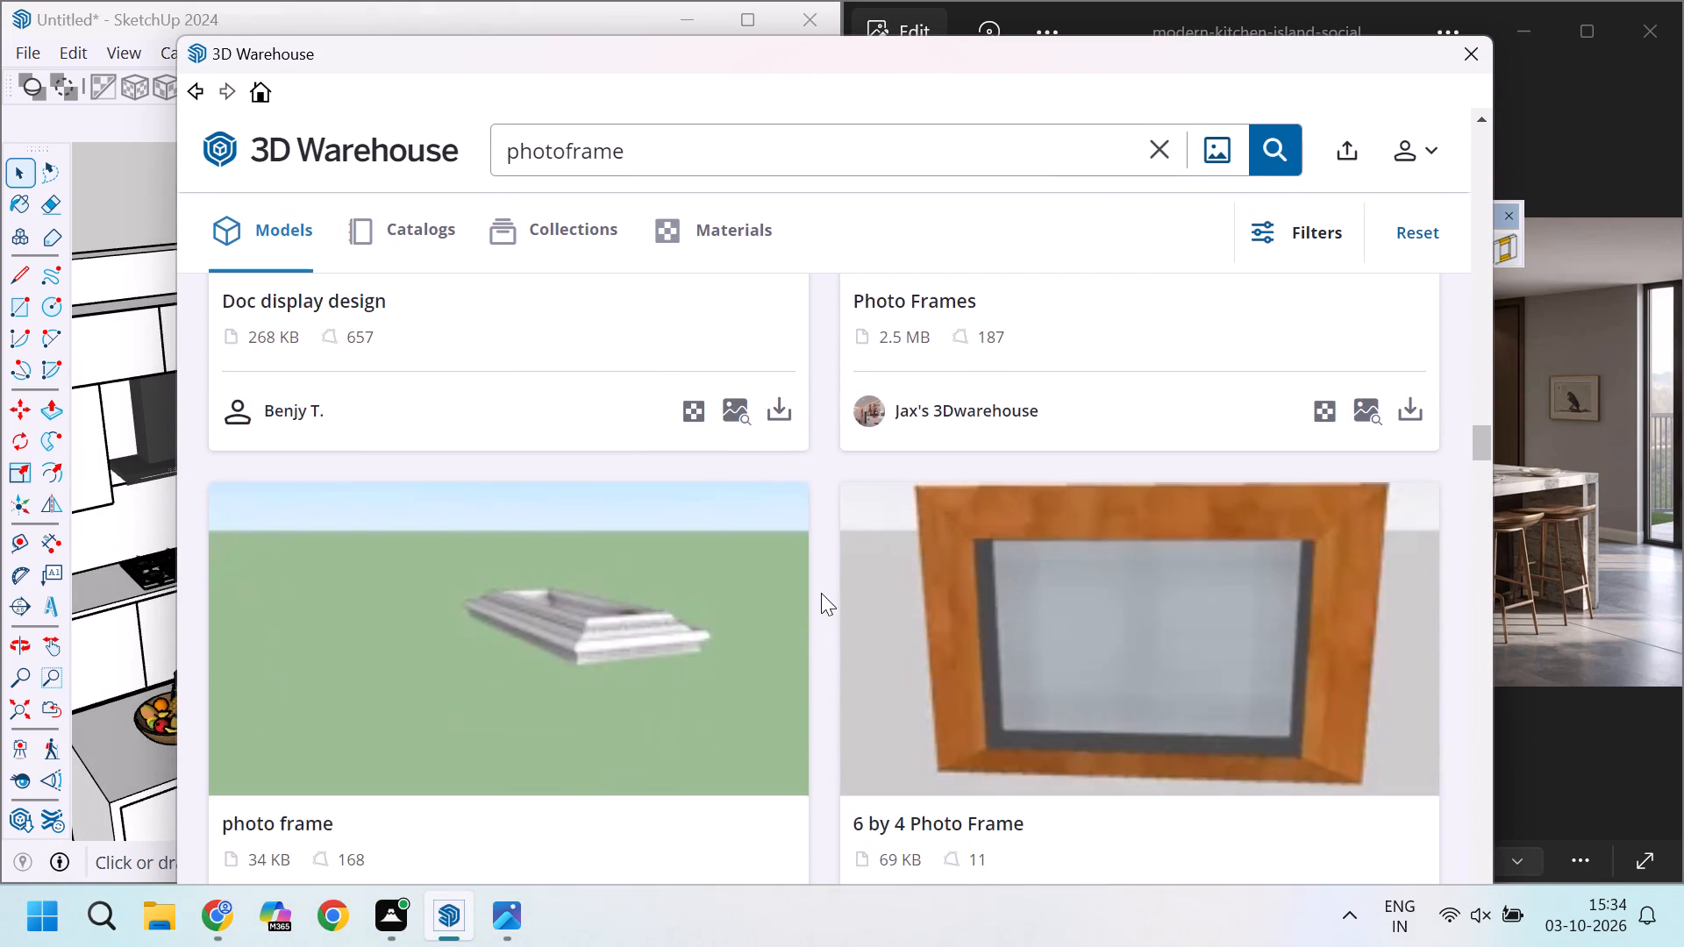
scroll(821, 593, down, 15)
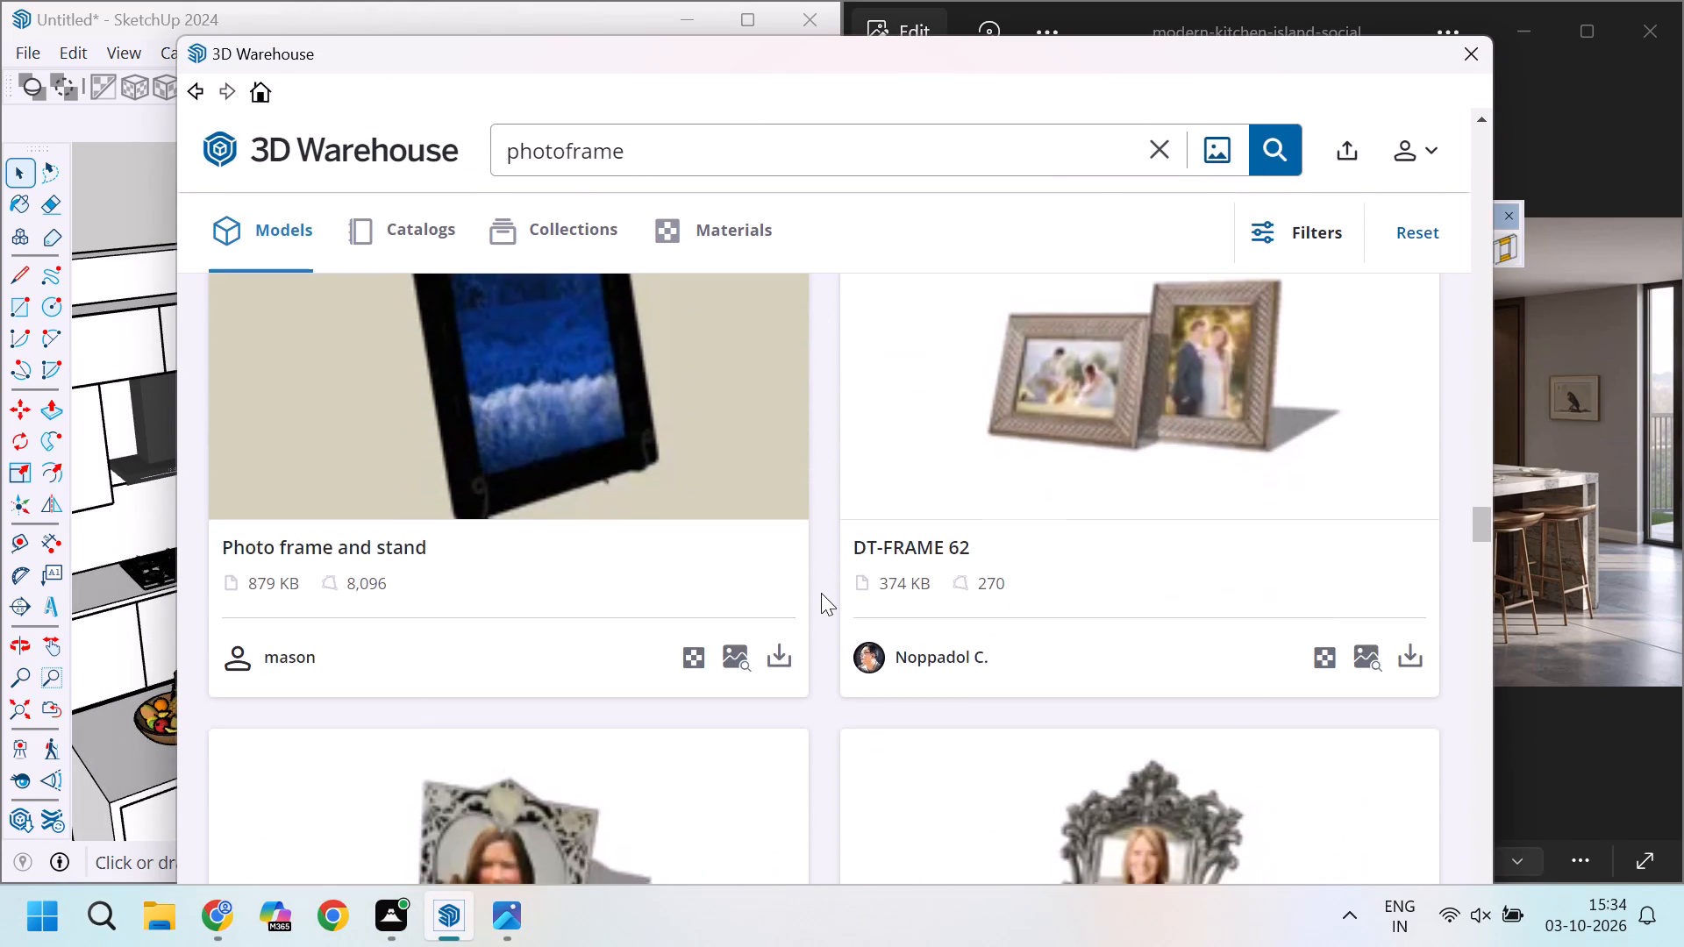
scroll(821, 593, down, 16)
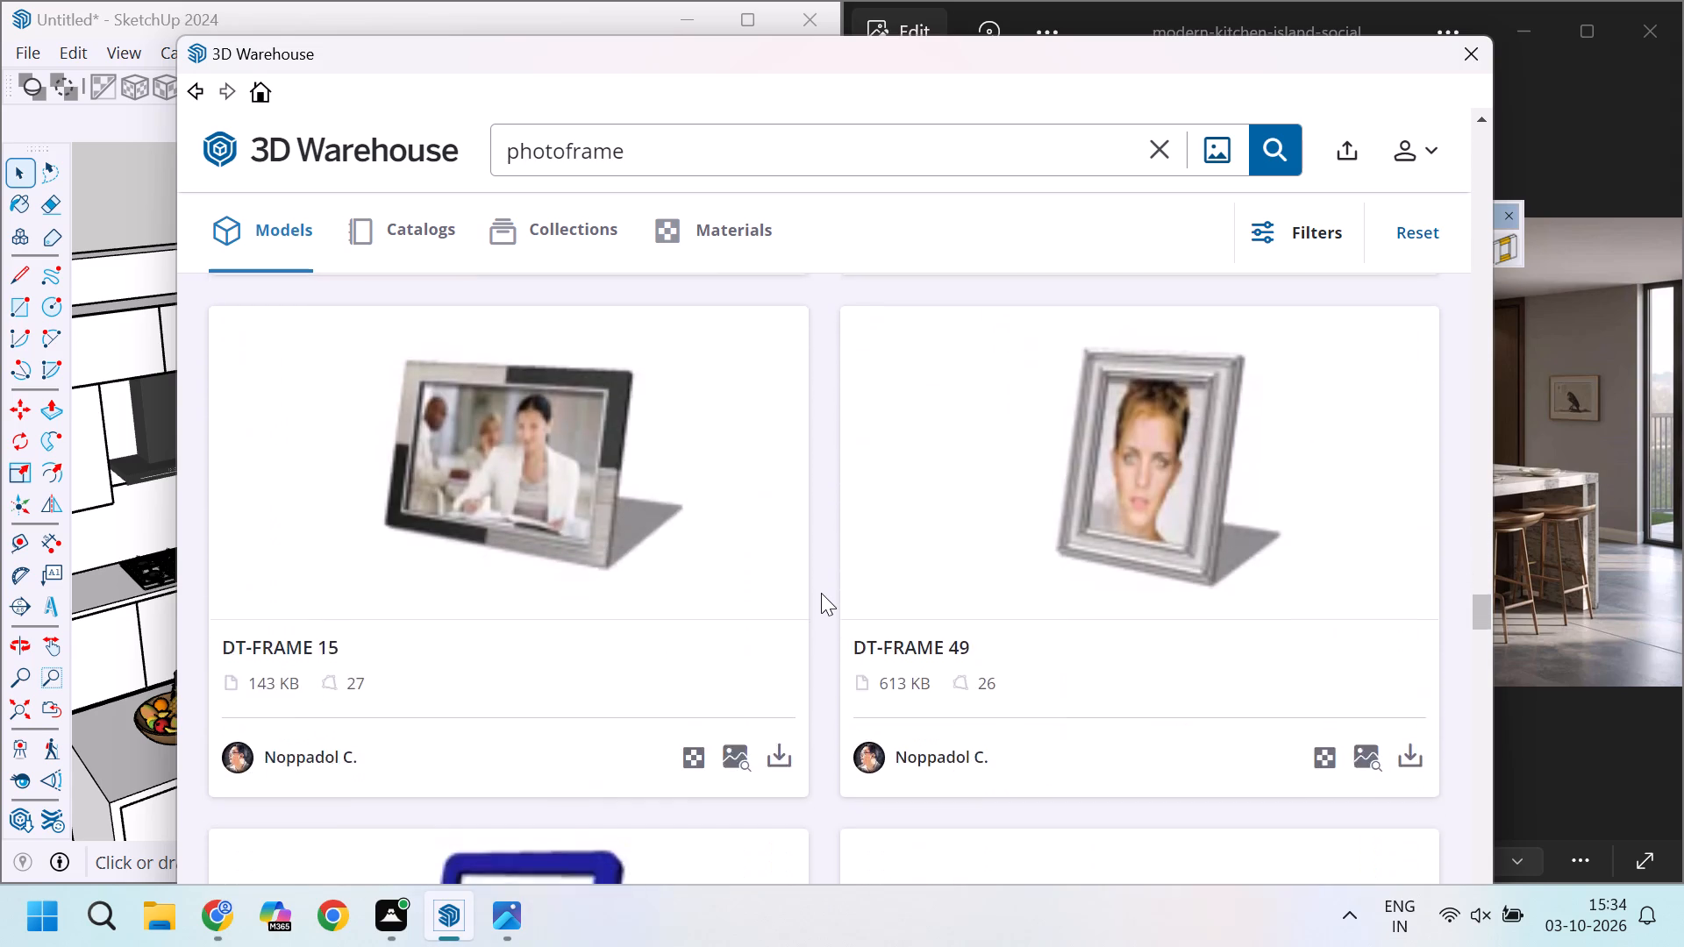
scroll(821, 593, down, 11)
scroll(821, 593, up, 6)
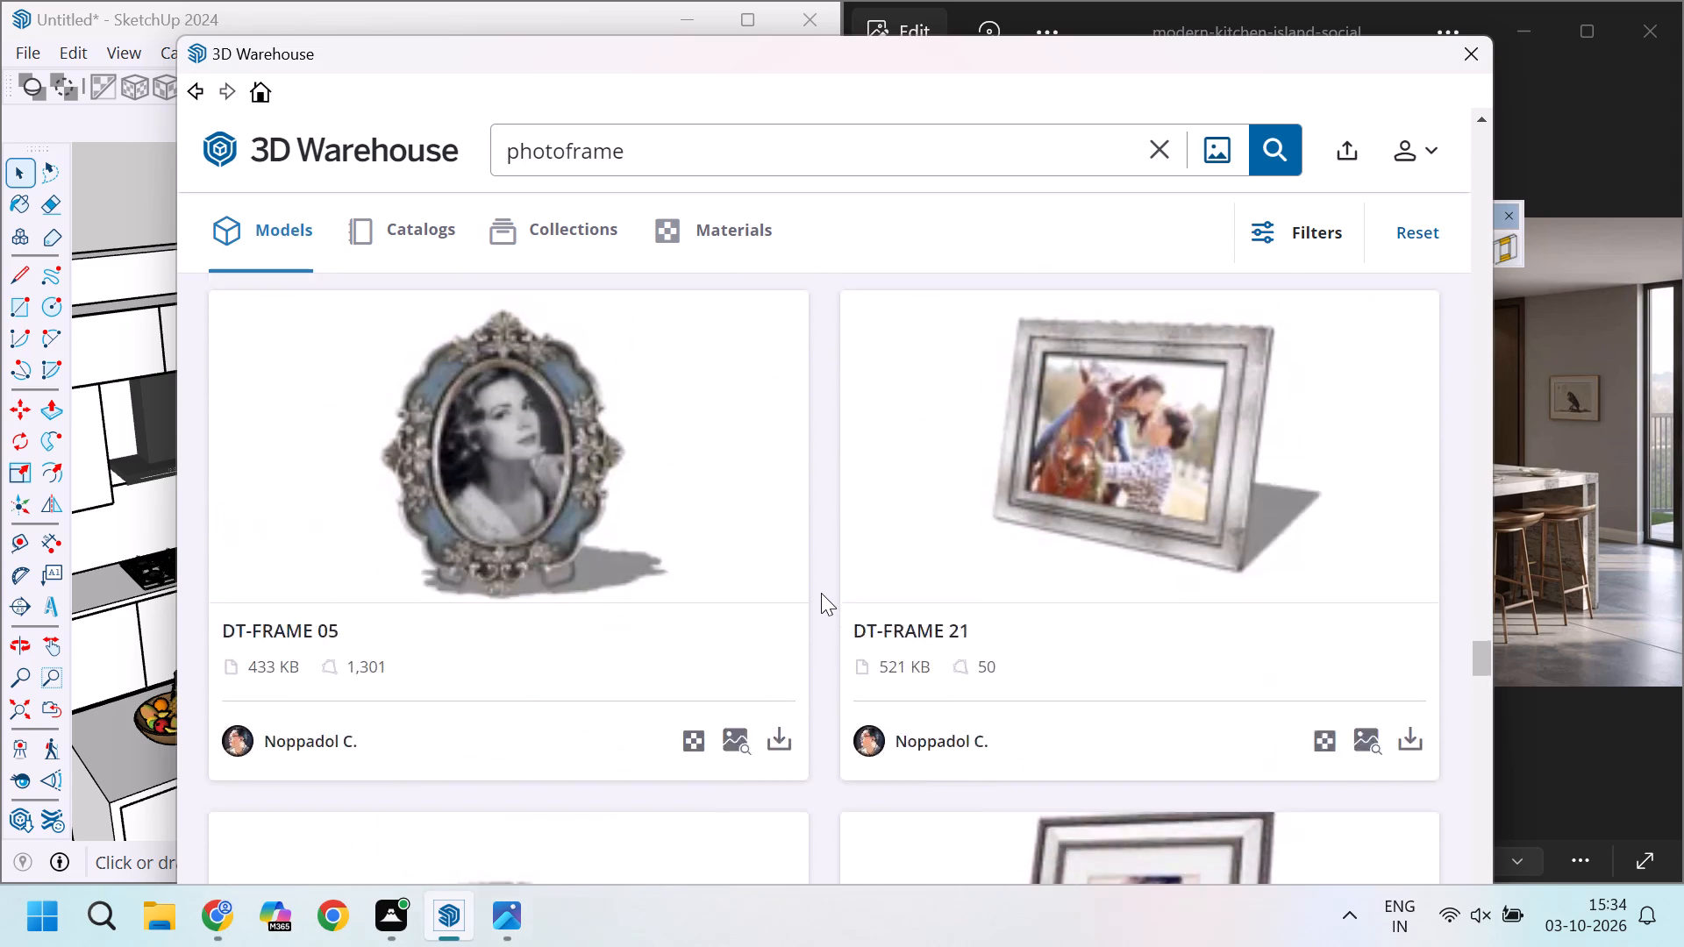
scroll(821, 593, down, 2)
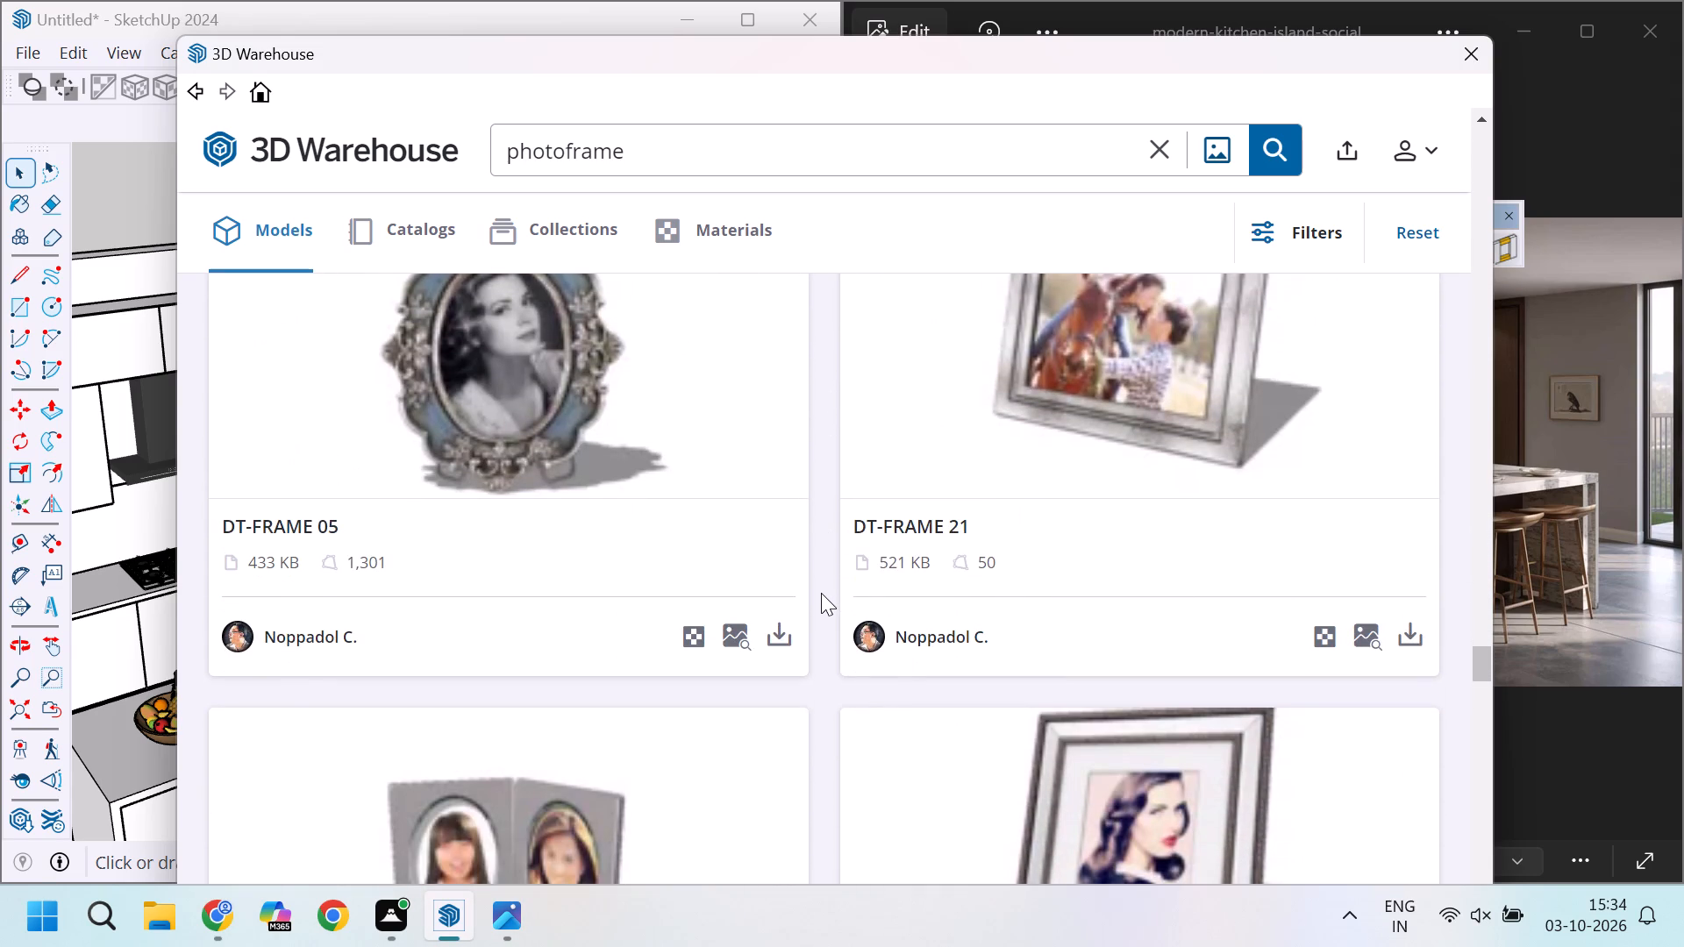
scroll(821, 593, down, 4)
scroll(821, 593, up, 5)
scroll(821, 593, down, 6)
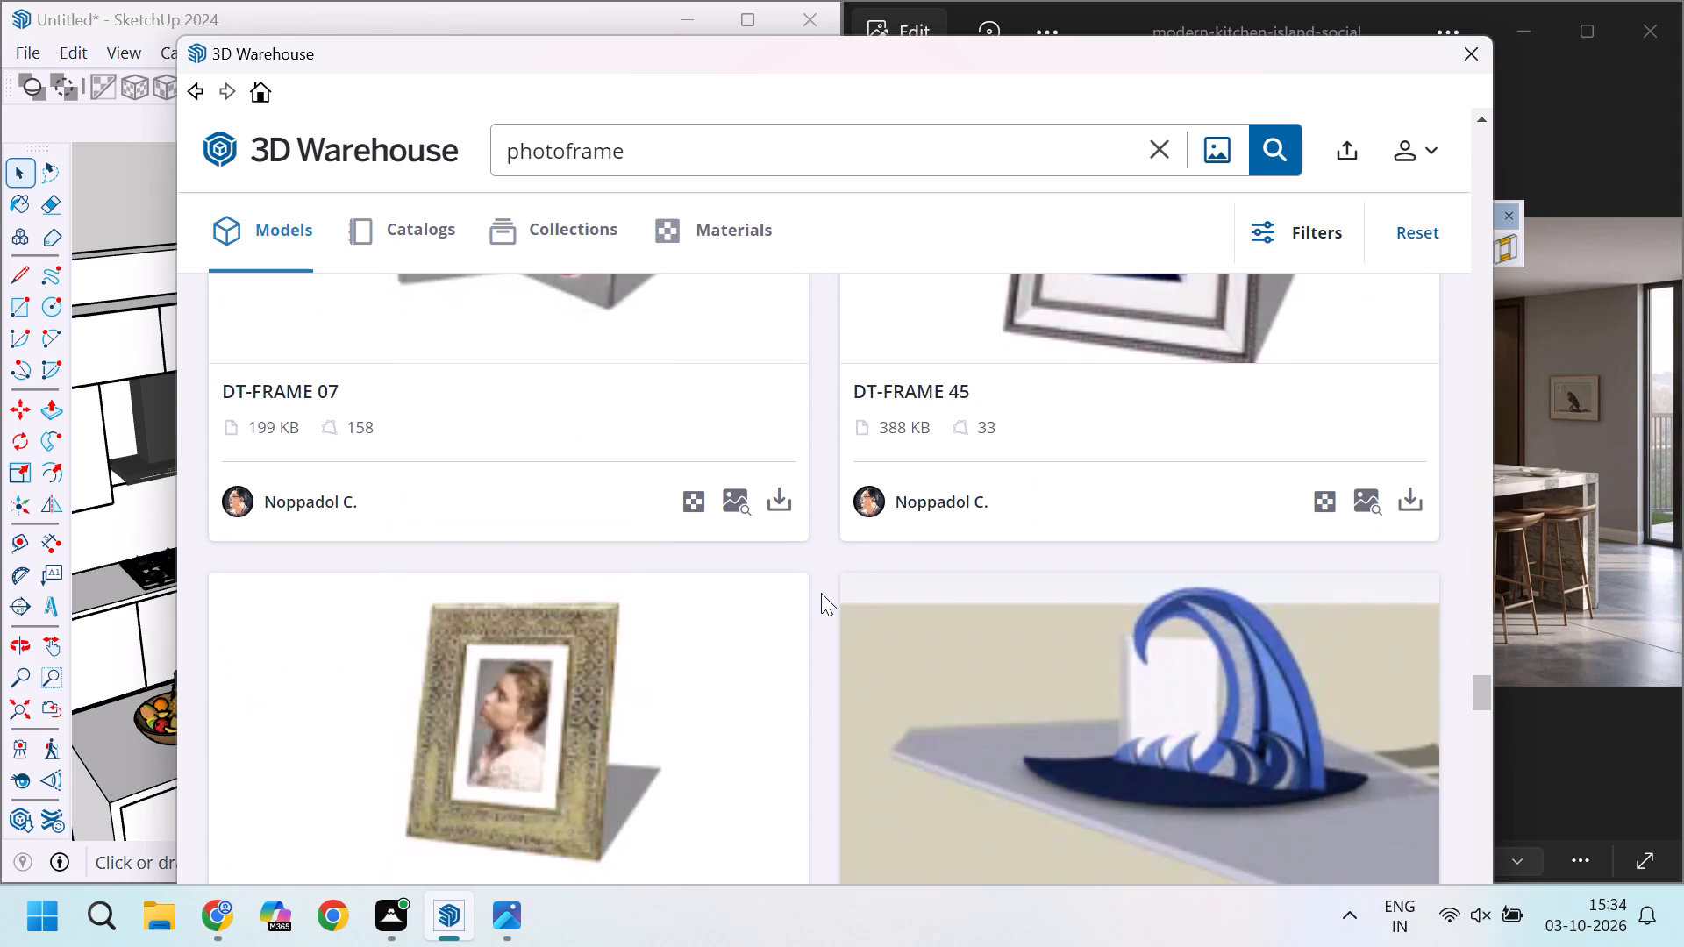
Examine the remaining loaded "photoframe" results through to the end of the list for a frame matching the reference photo.
scroll(821, 593, down, 8)
scroll(823, 593, up, 1)
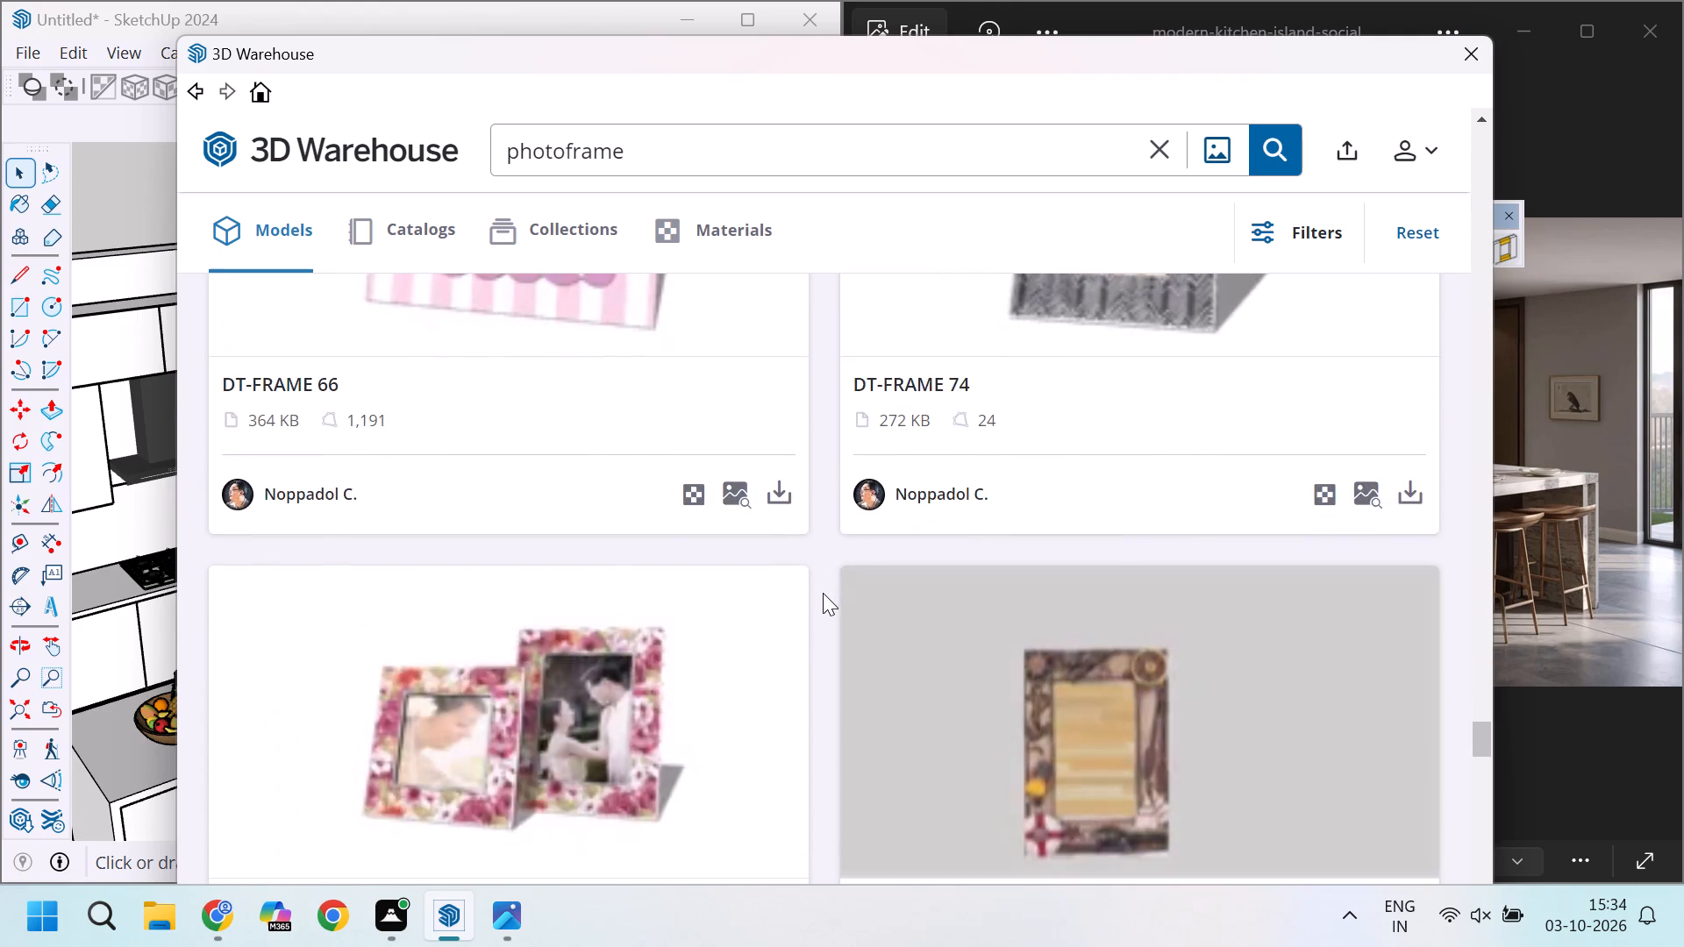
scroll(824, 593, down, 10)
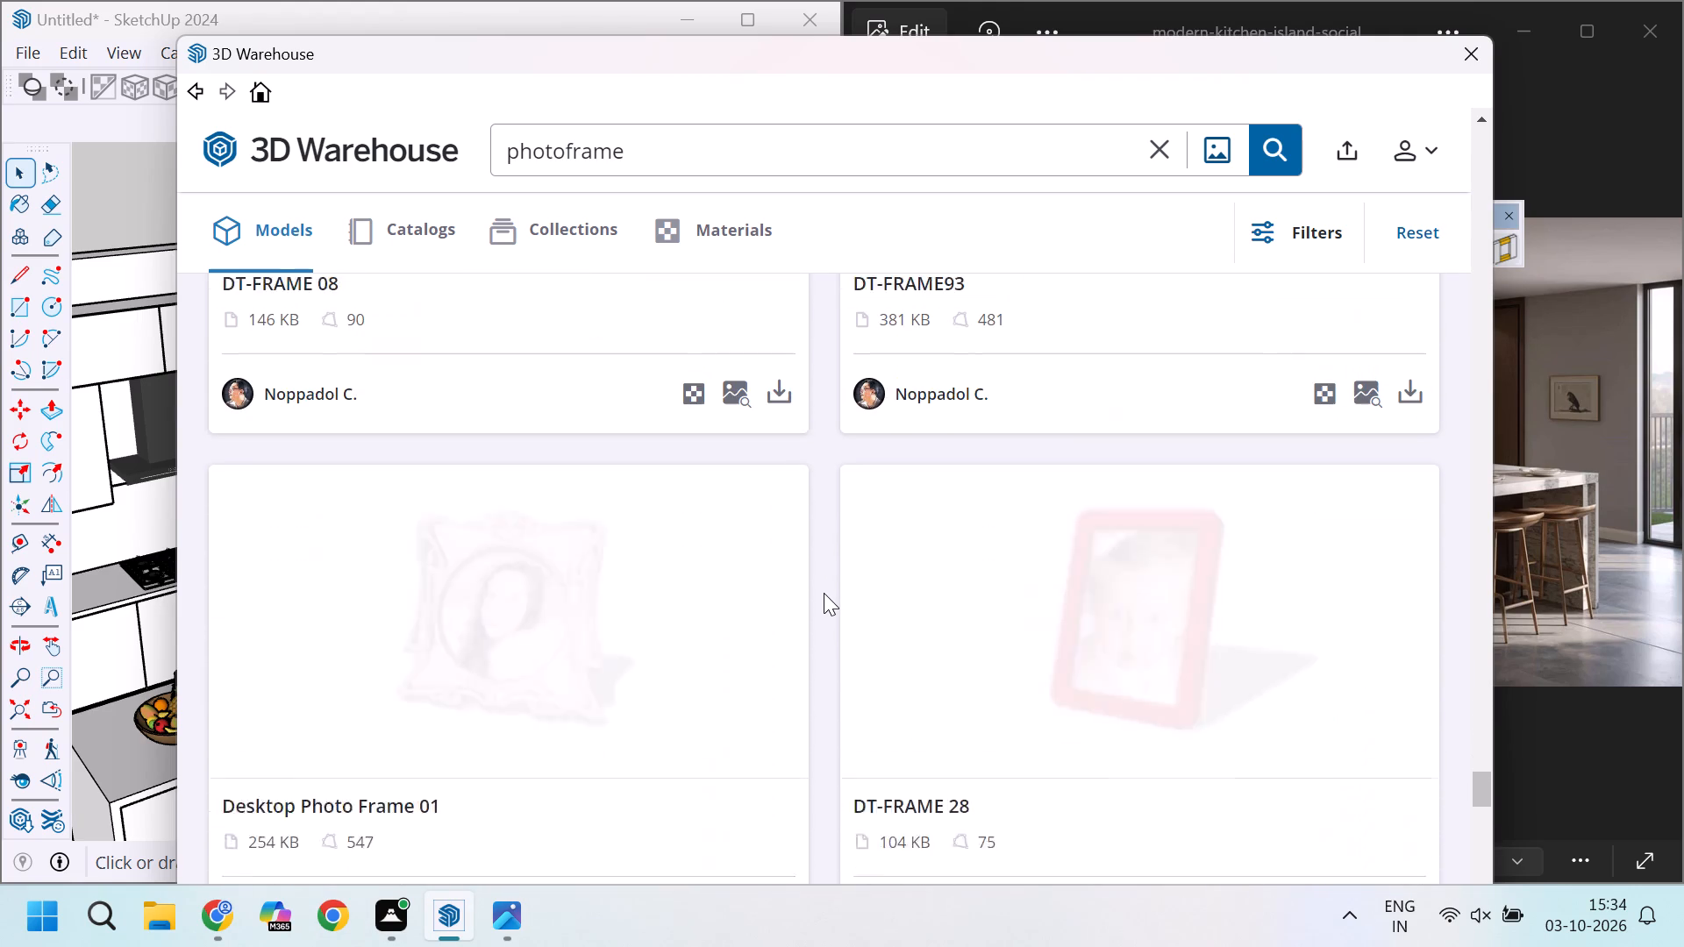
scroll(824, 593, down, 6)
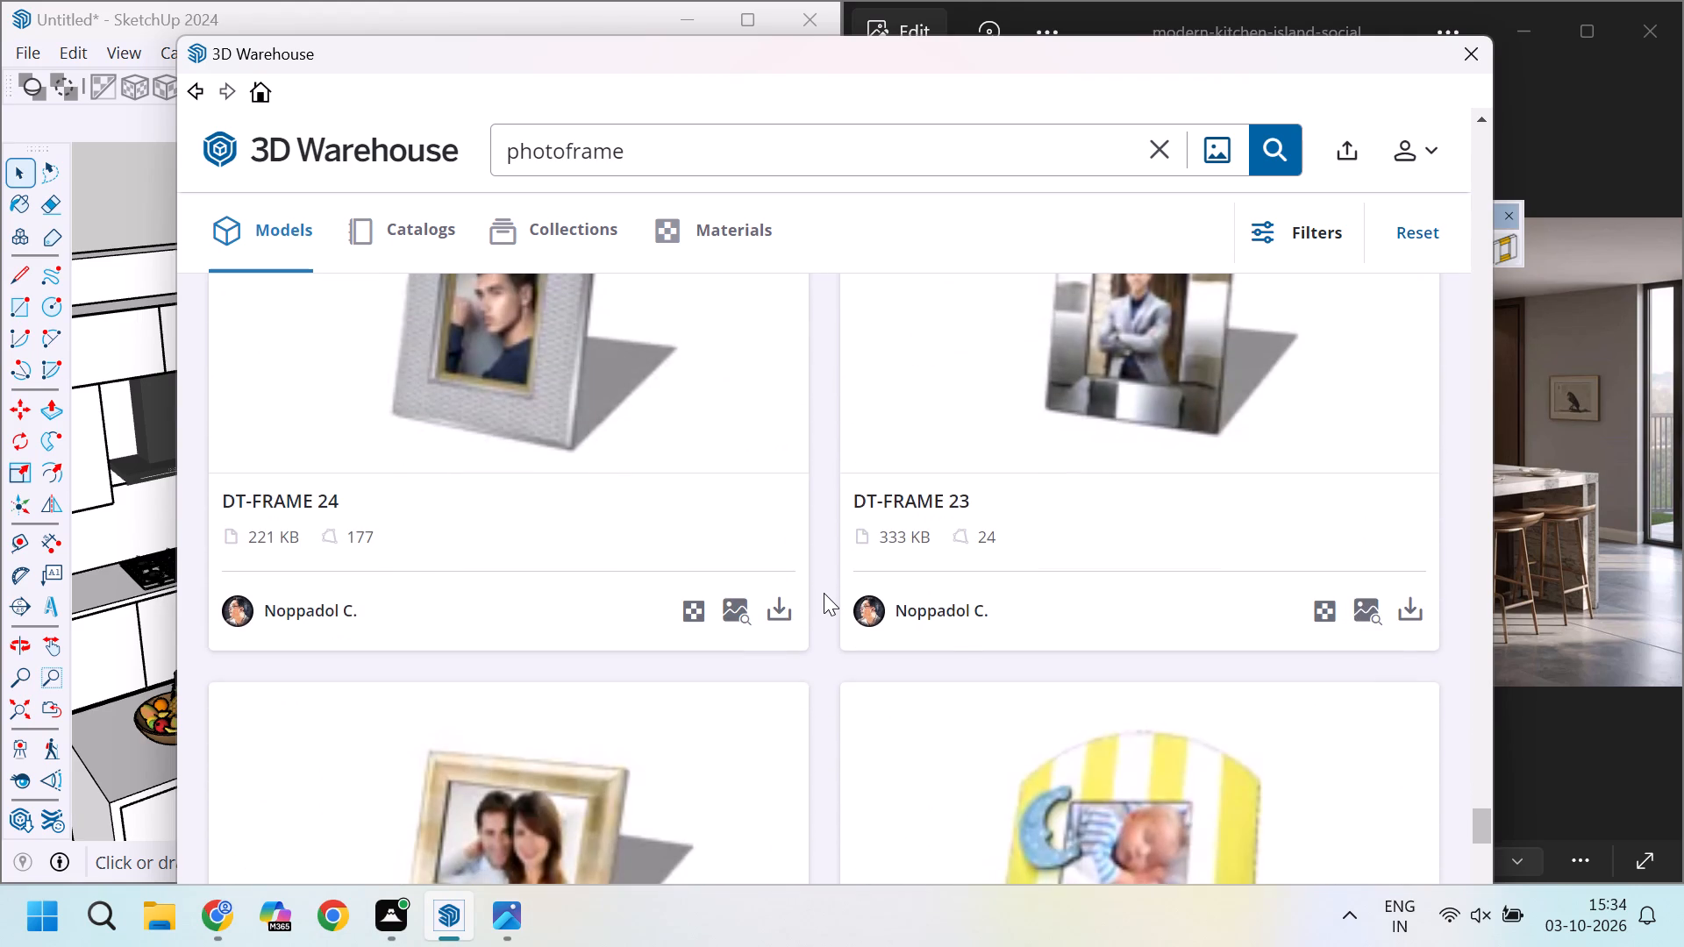
scroll(824, 593, down, 10)
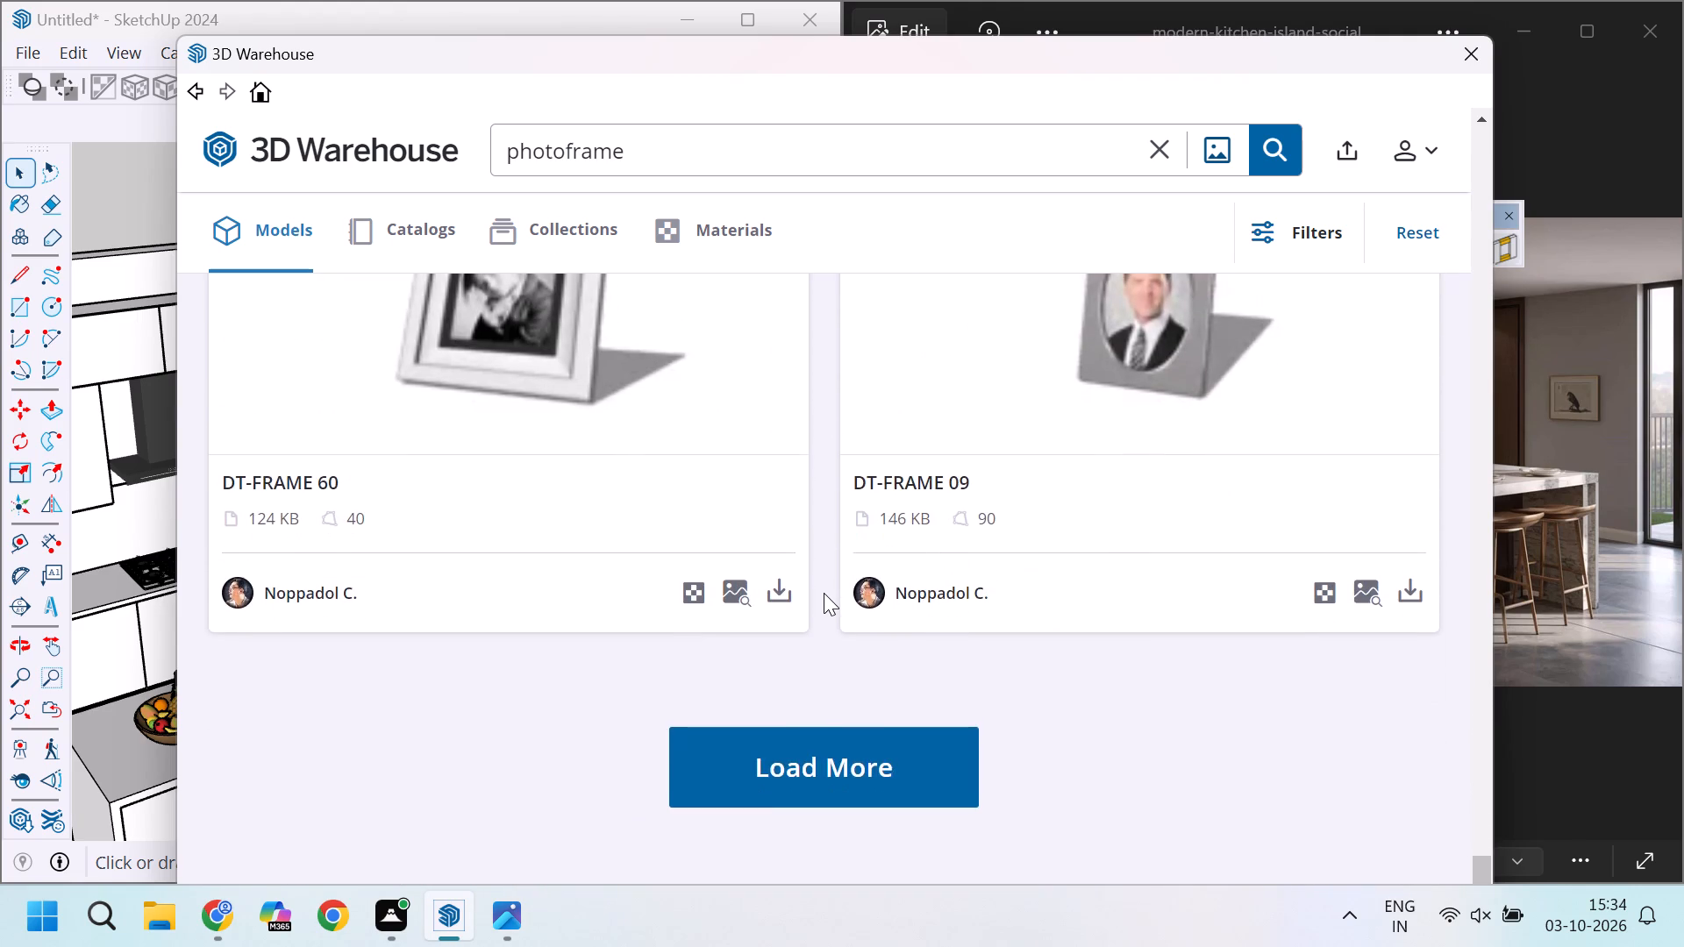
scroll(824, 593, up, 2)
scroll(824, 594, down, 3)
Load more "photoframe" results and examine the added frames around Superman Framed Poster, DT-FRAME 32 and DT-FRAME 56.
click(846, 751)
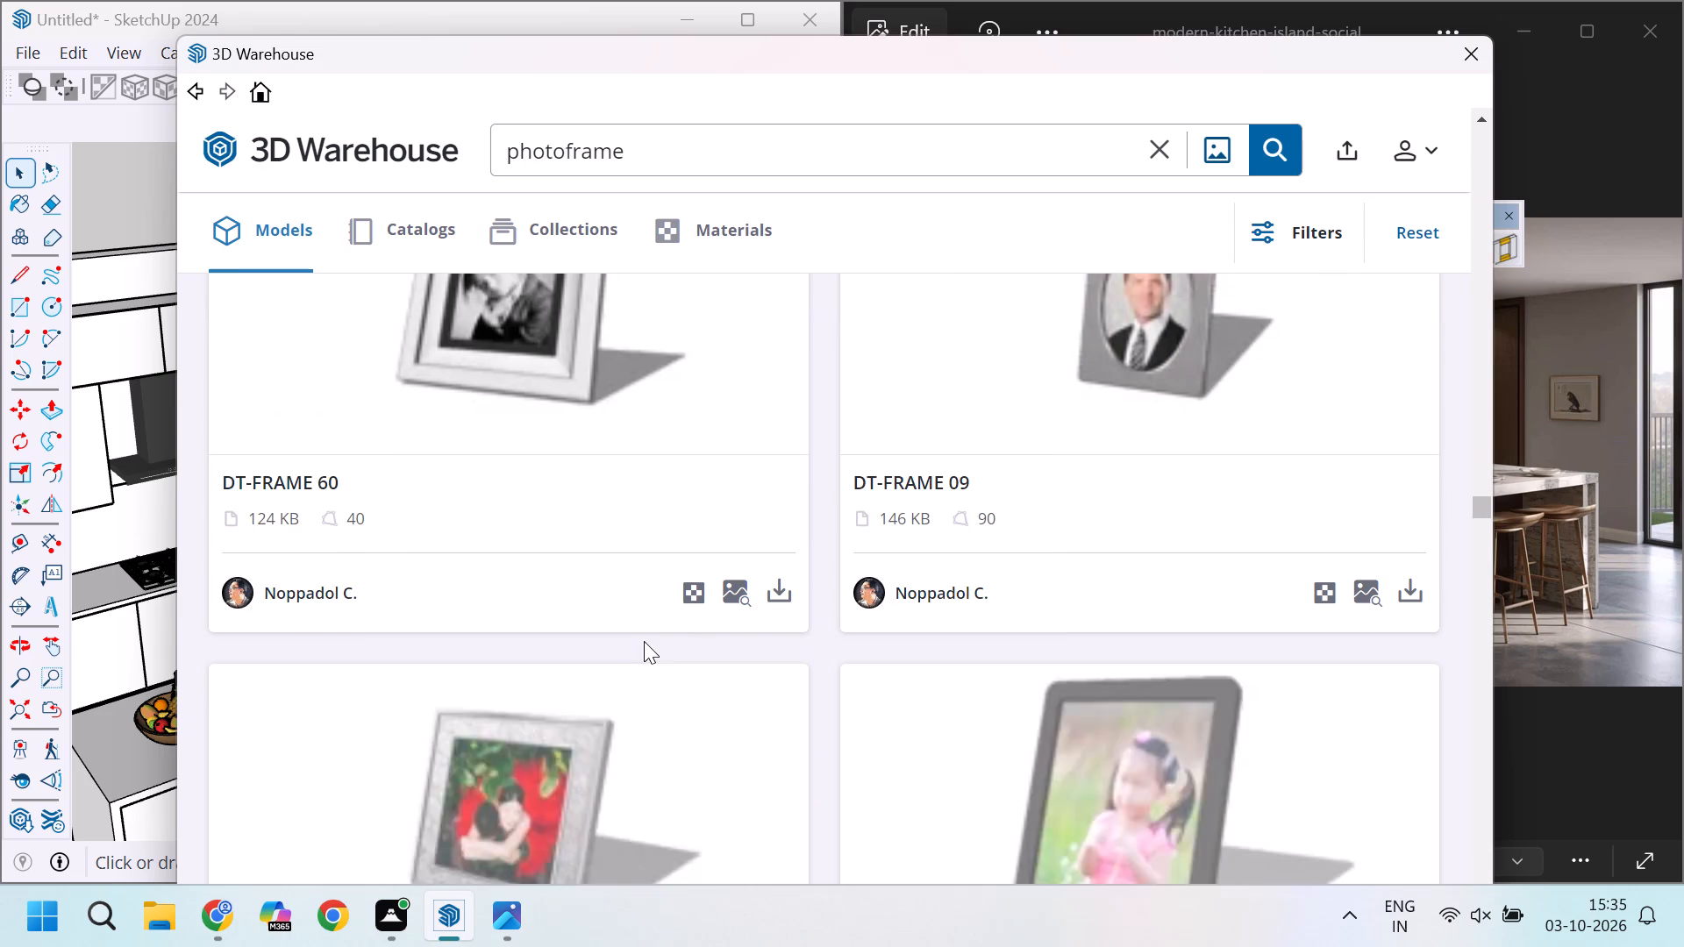
scroll(644, 641, down, 8)
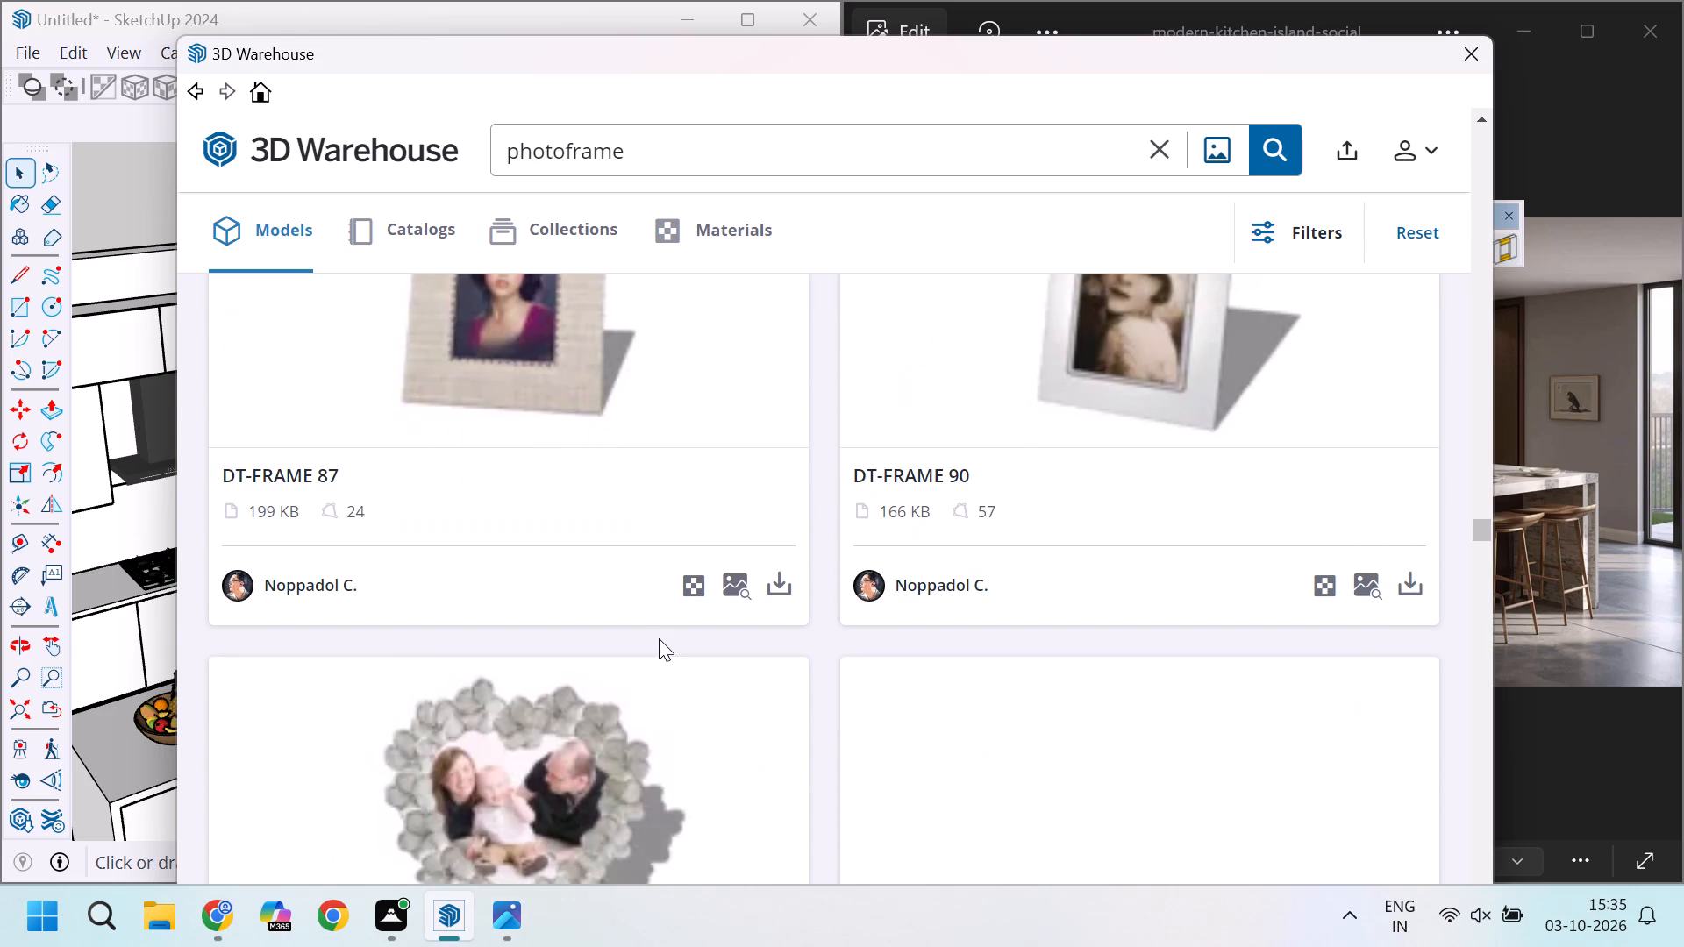
scroll(659, 638, down, 4)
scroll(668, 617, up, 1)
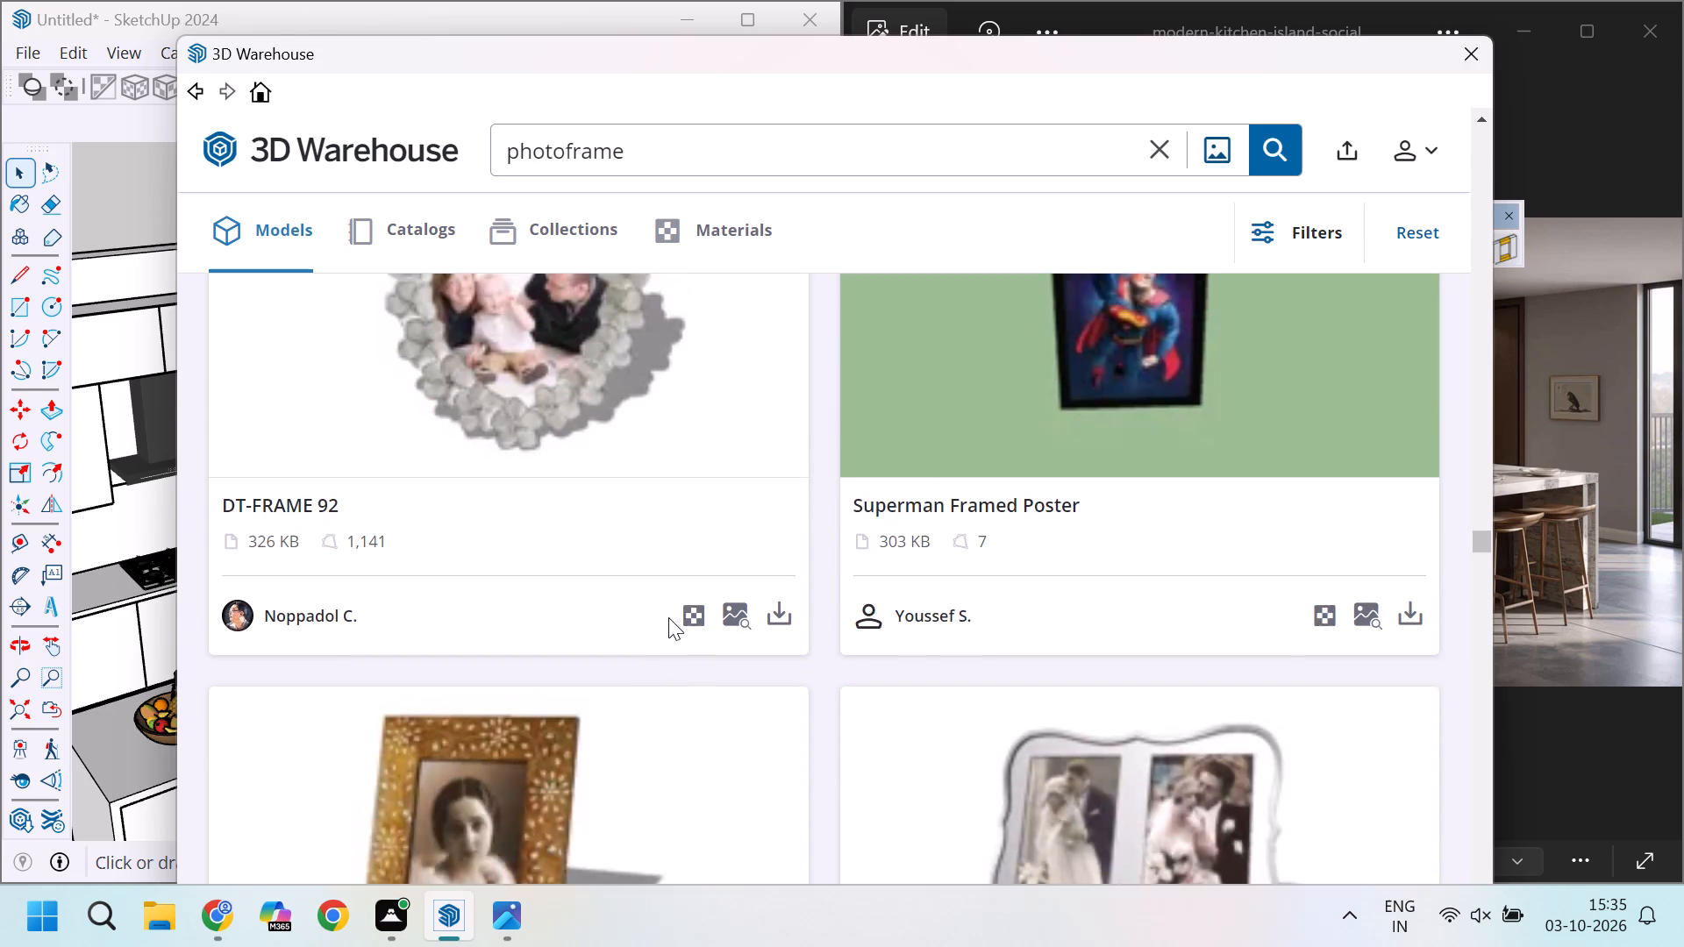
scroll(806, 623, down, 3)
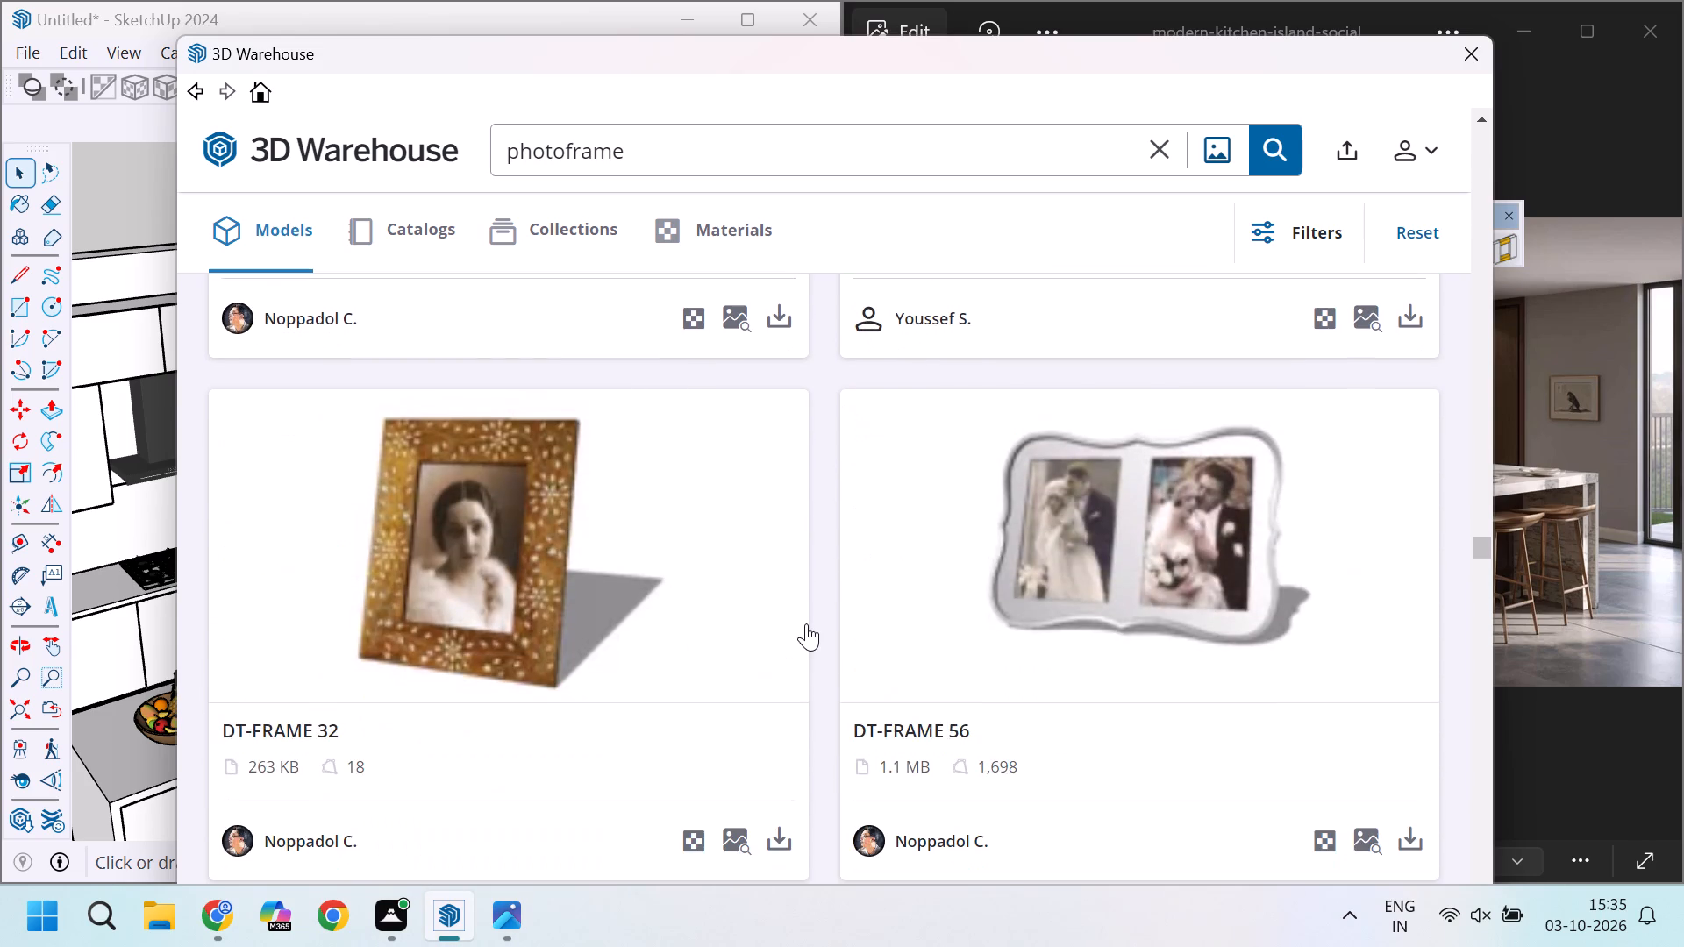
scroll(806, 623, down, 4)
scroll(789, 624, up, 5)
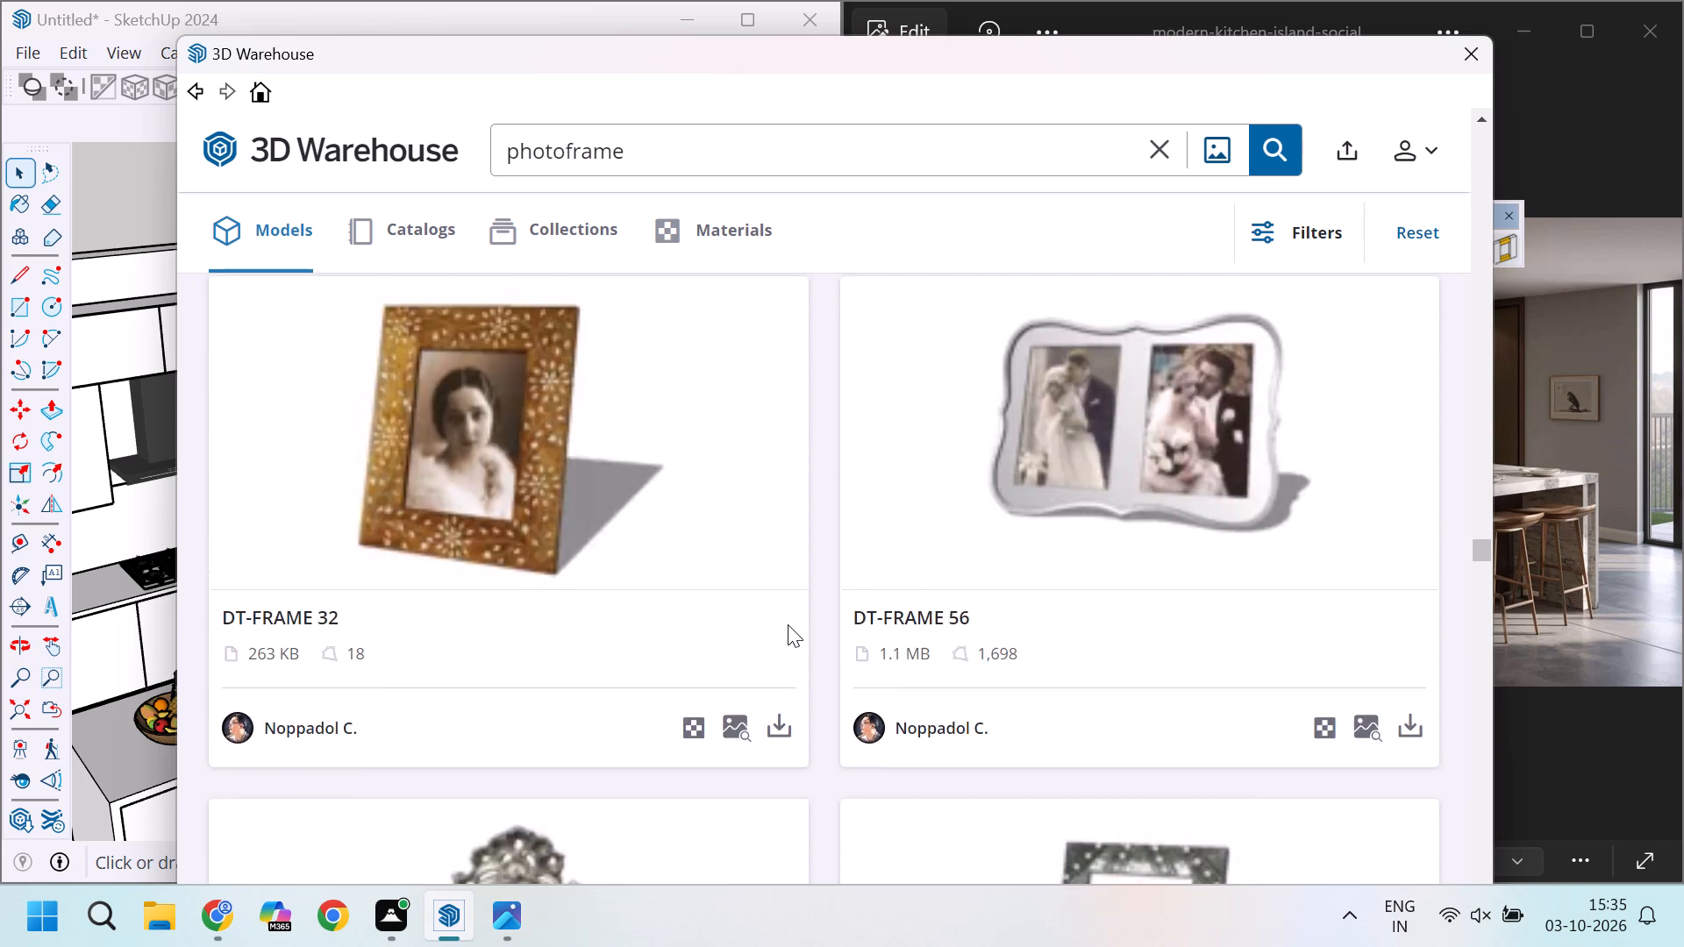
scroll(788, 624, up, 2)
scroll(788, 620, down, 7)
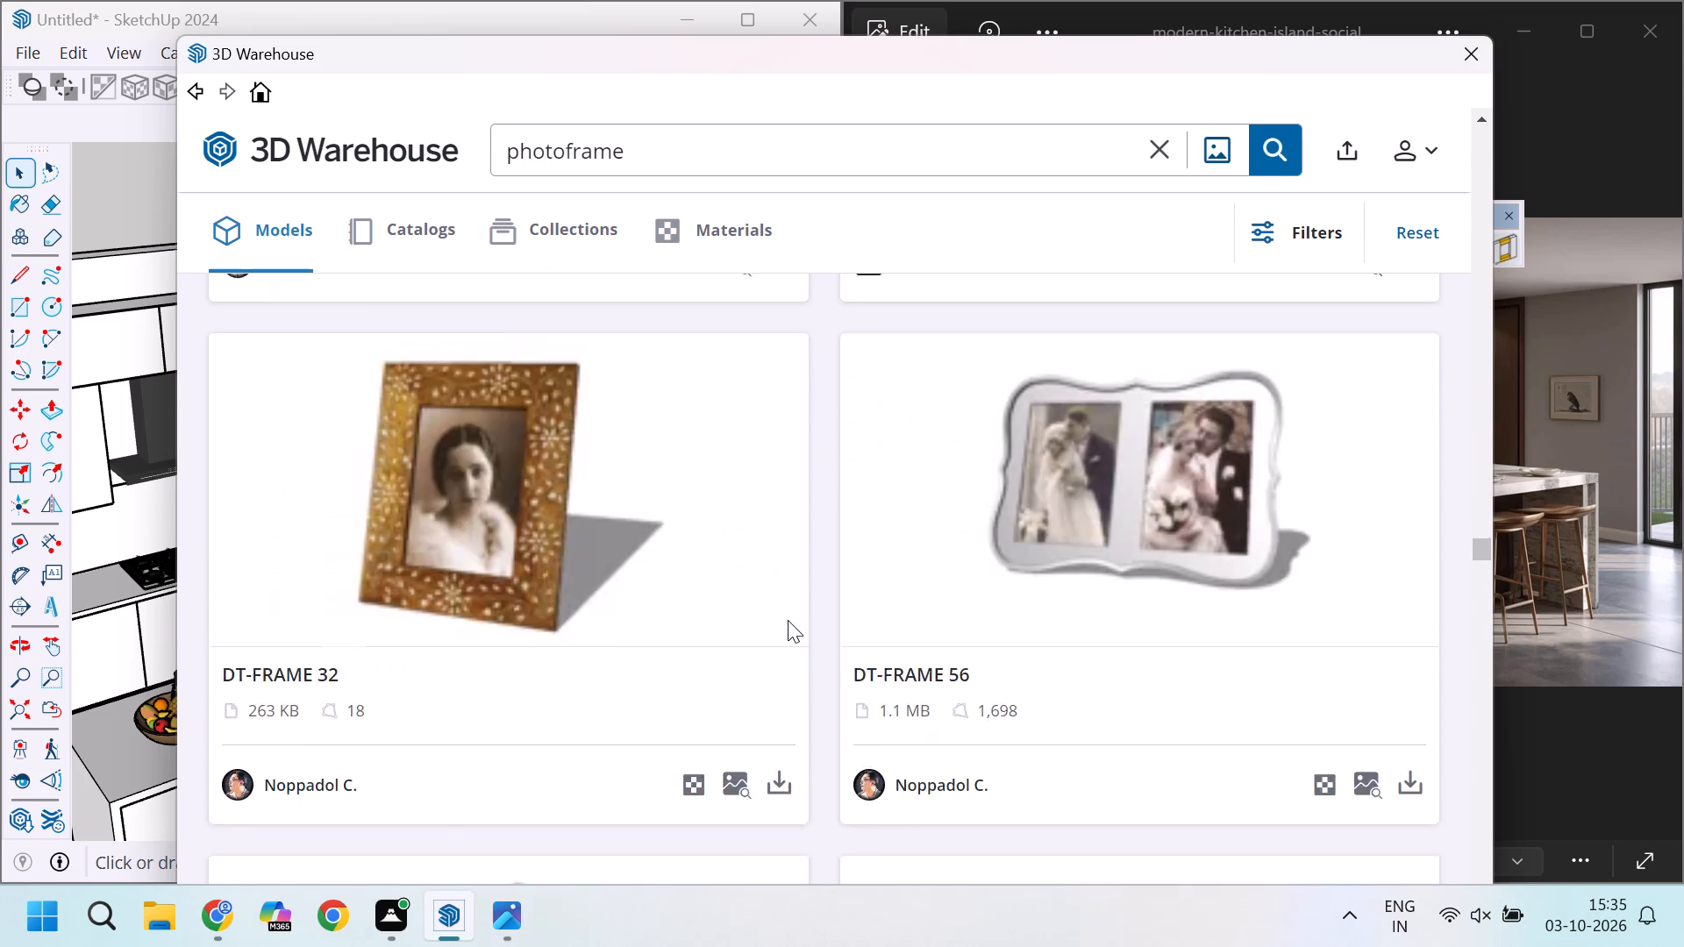
Browse the additional "photoframe" results from DT-FRAME 83 to DT-FRAME 82 for a simple wall picture frame.
scroll(788, 620, down, 9)
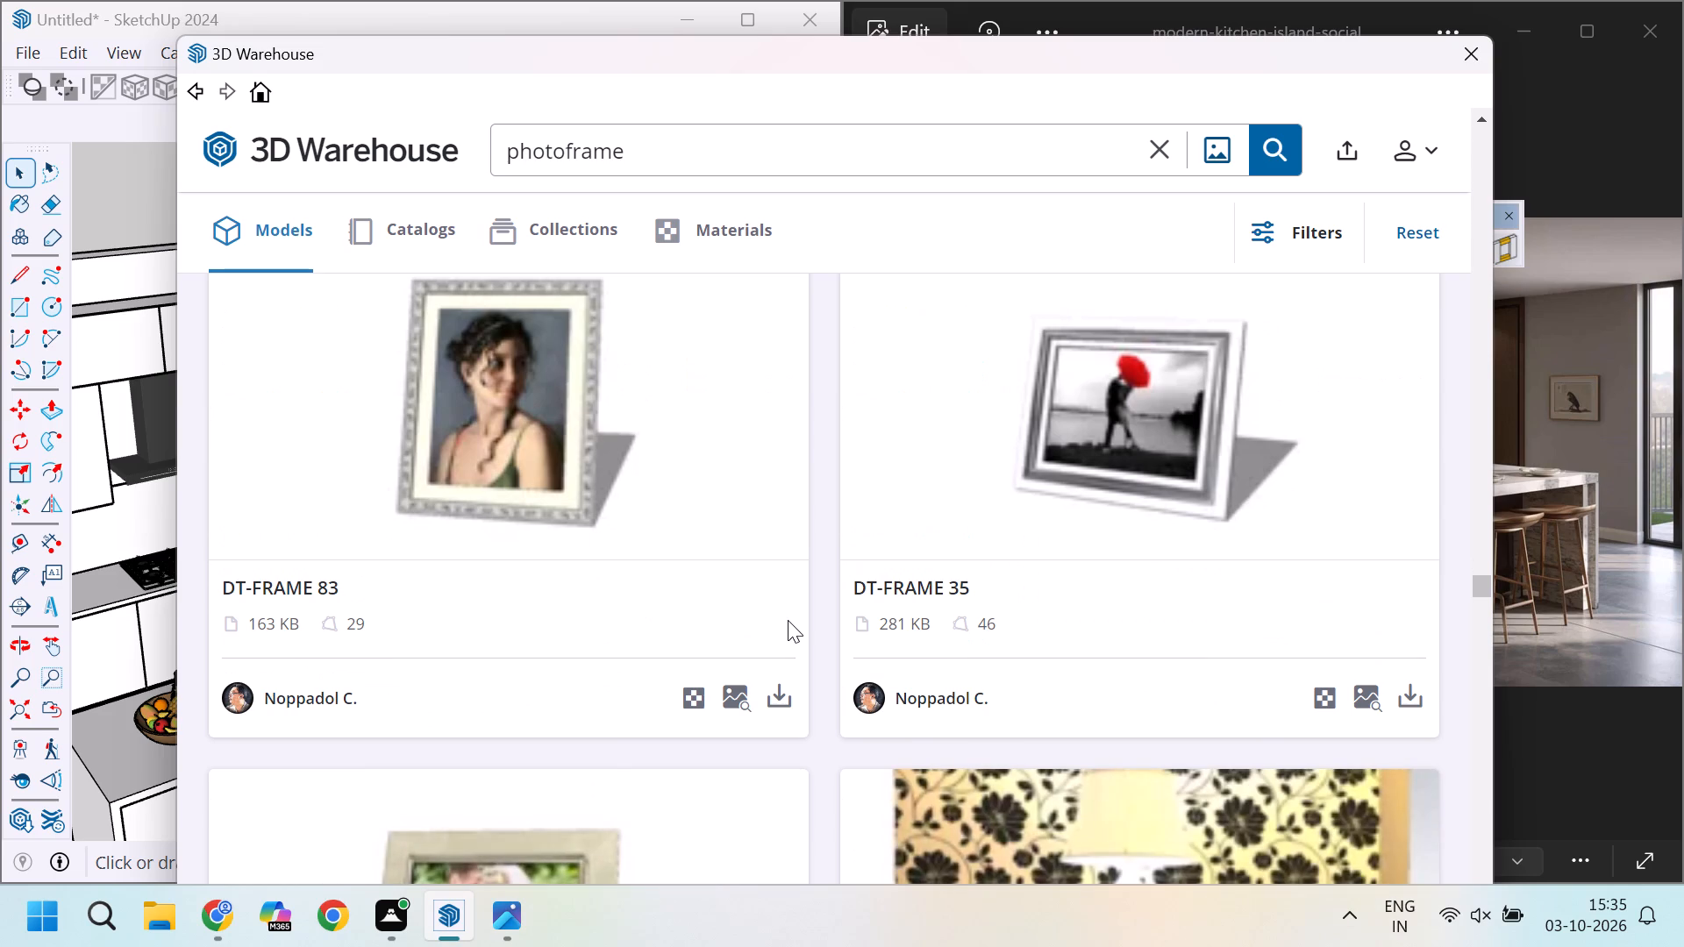
scroll(788, 620, down, 7)
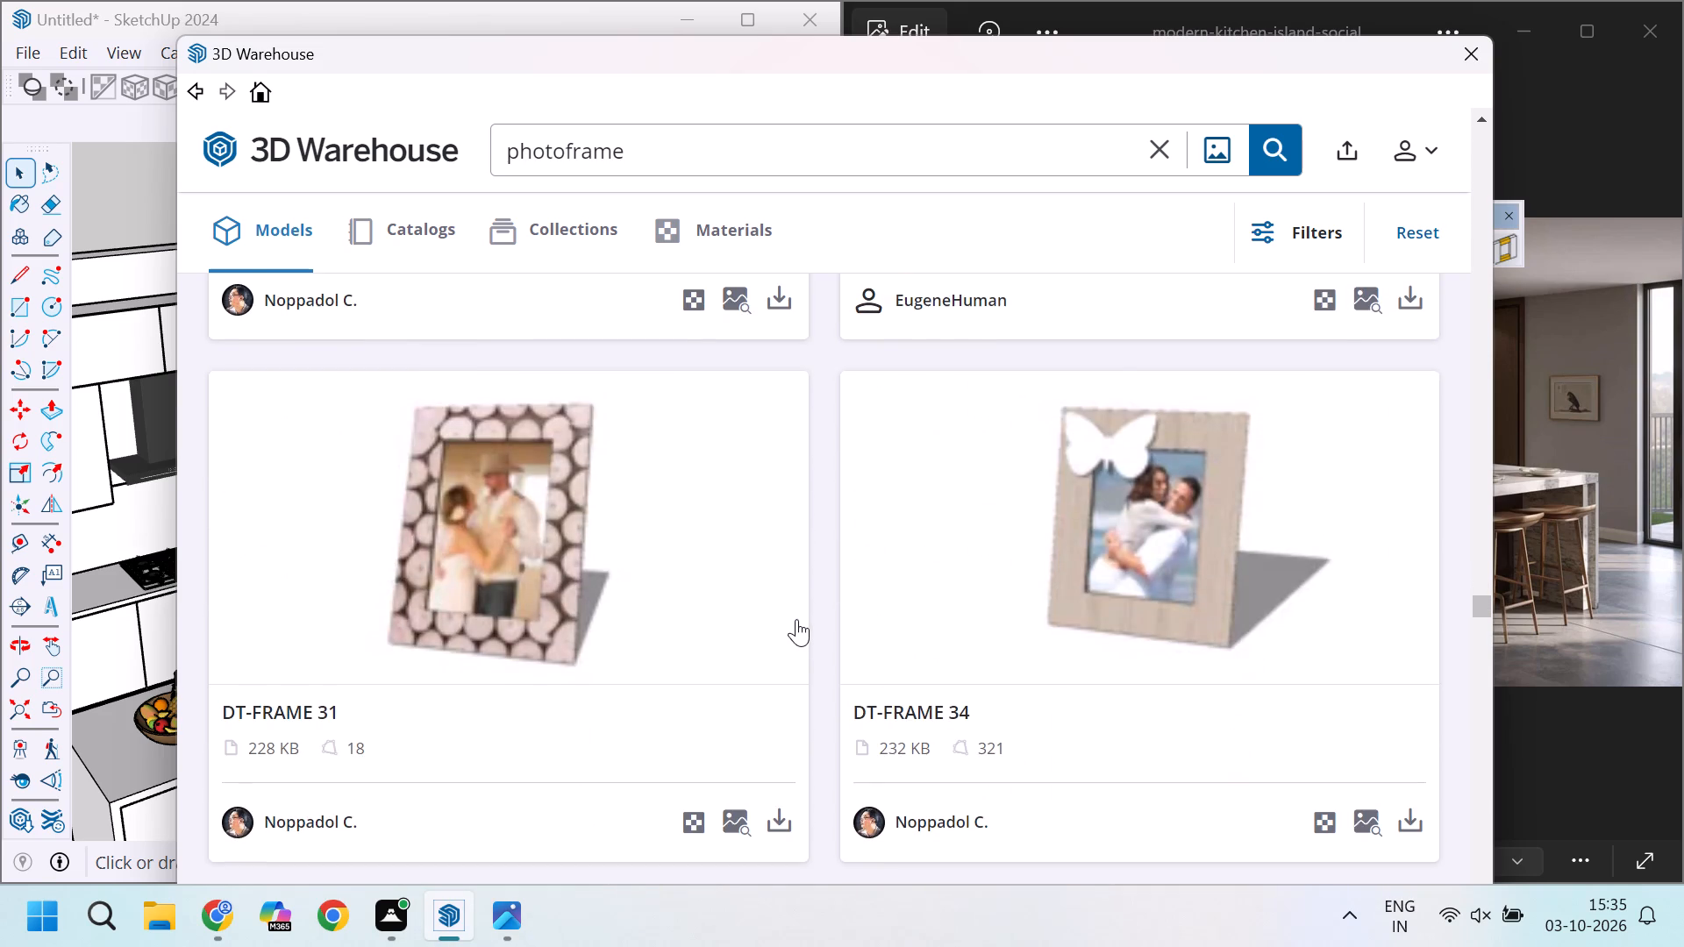
scroll(796, 619, down, 4)
scroll(720, 619, down, 4)
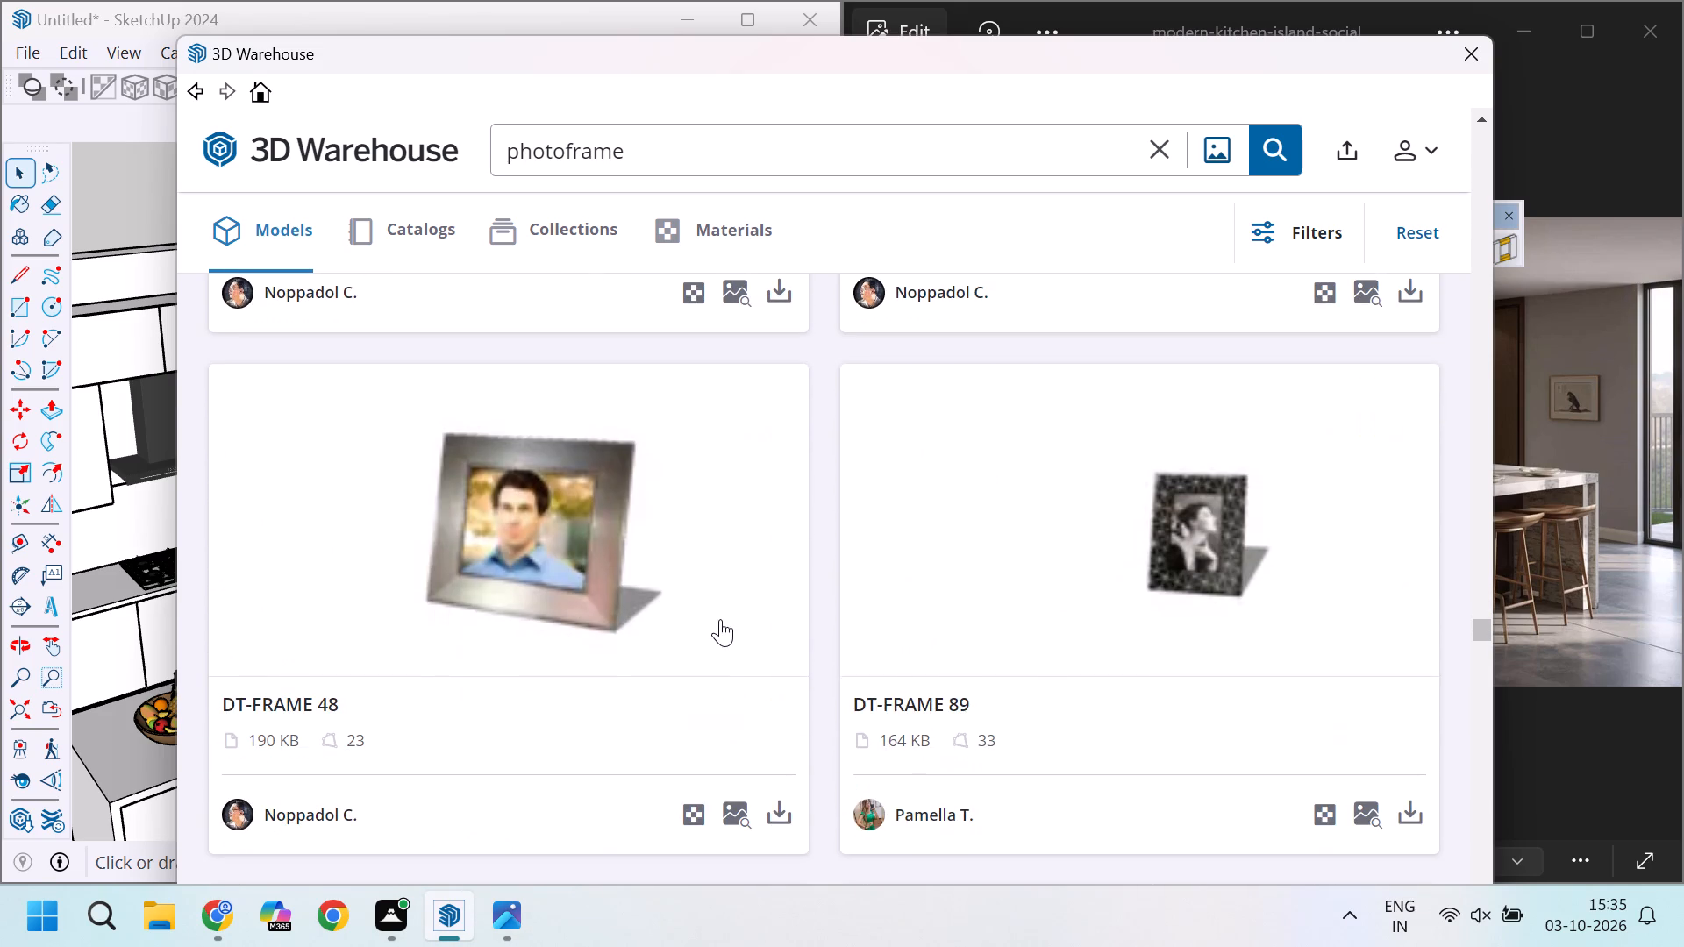
scroll(741, 623, down, 7)
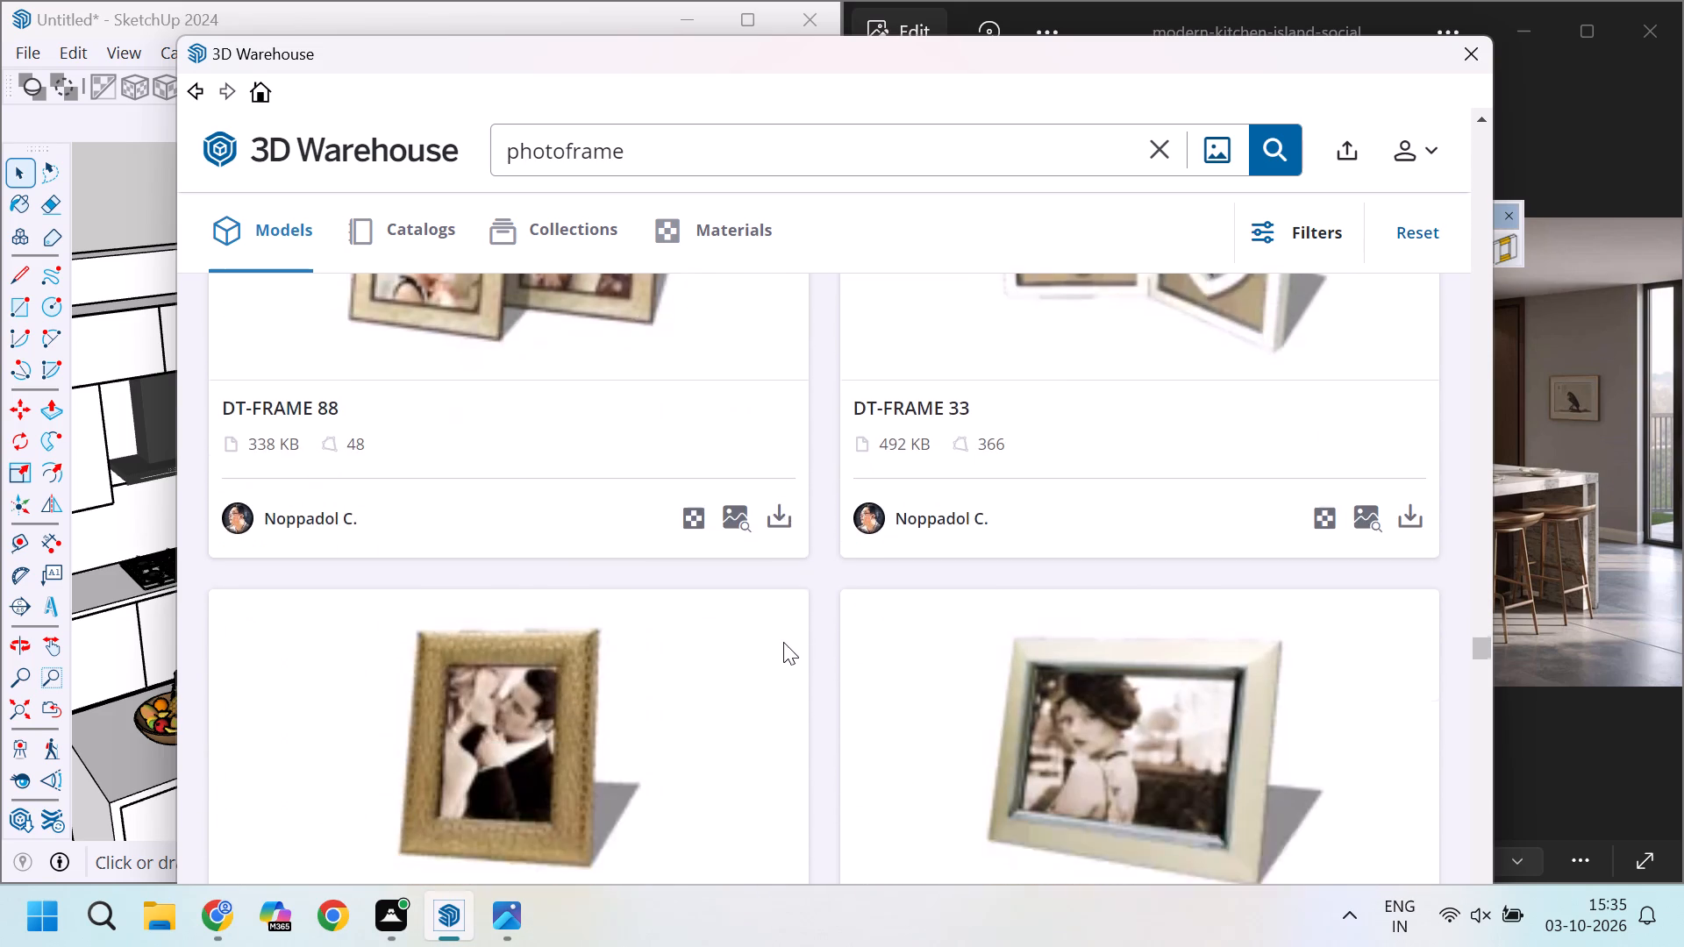
scroll(783, 642, down, 5)
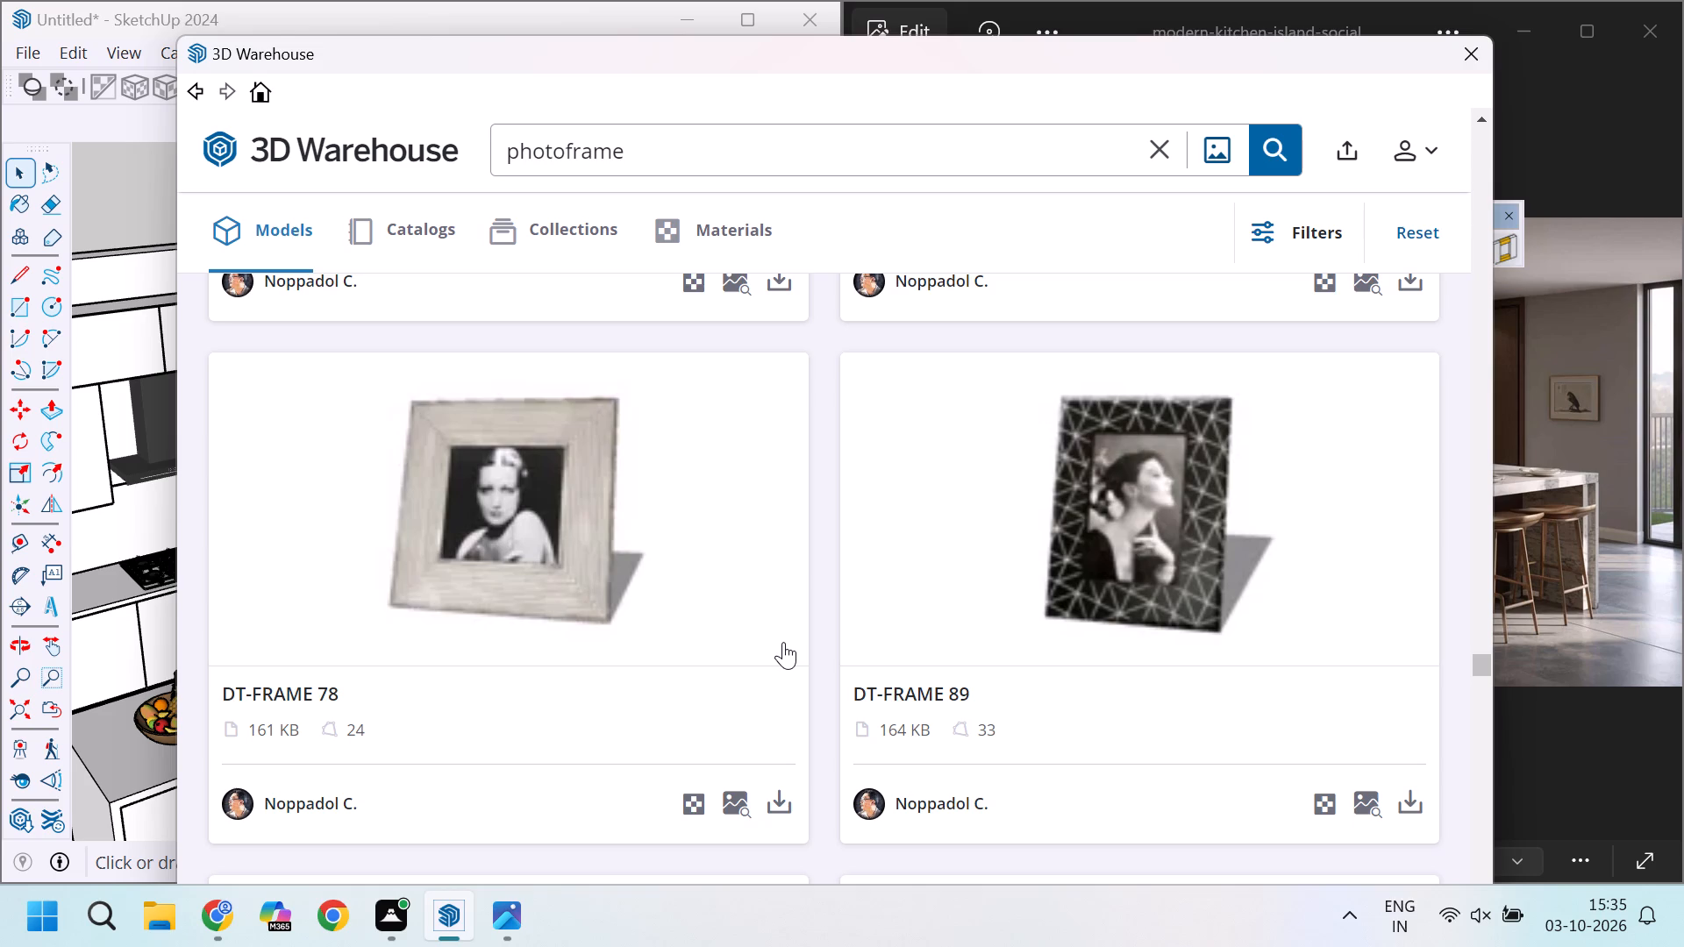
scroll(783, 642, down, 10)
scroll(810, 660, up, 1)
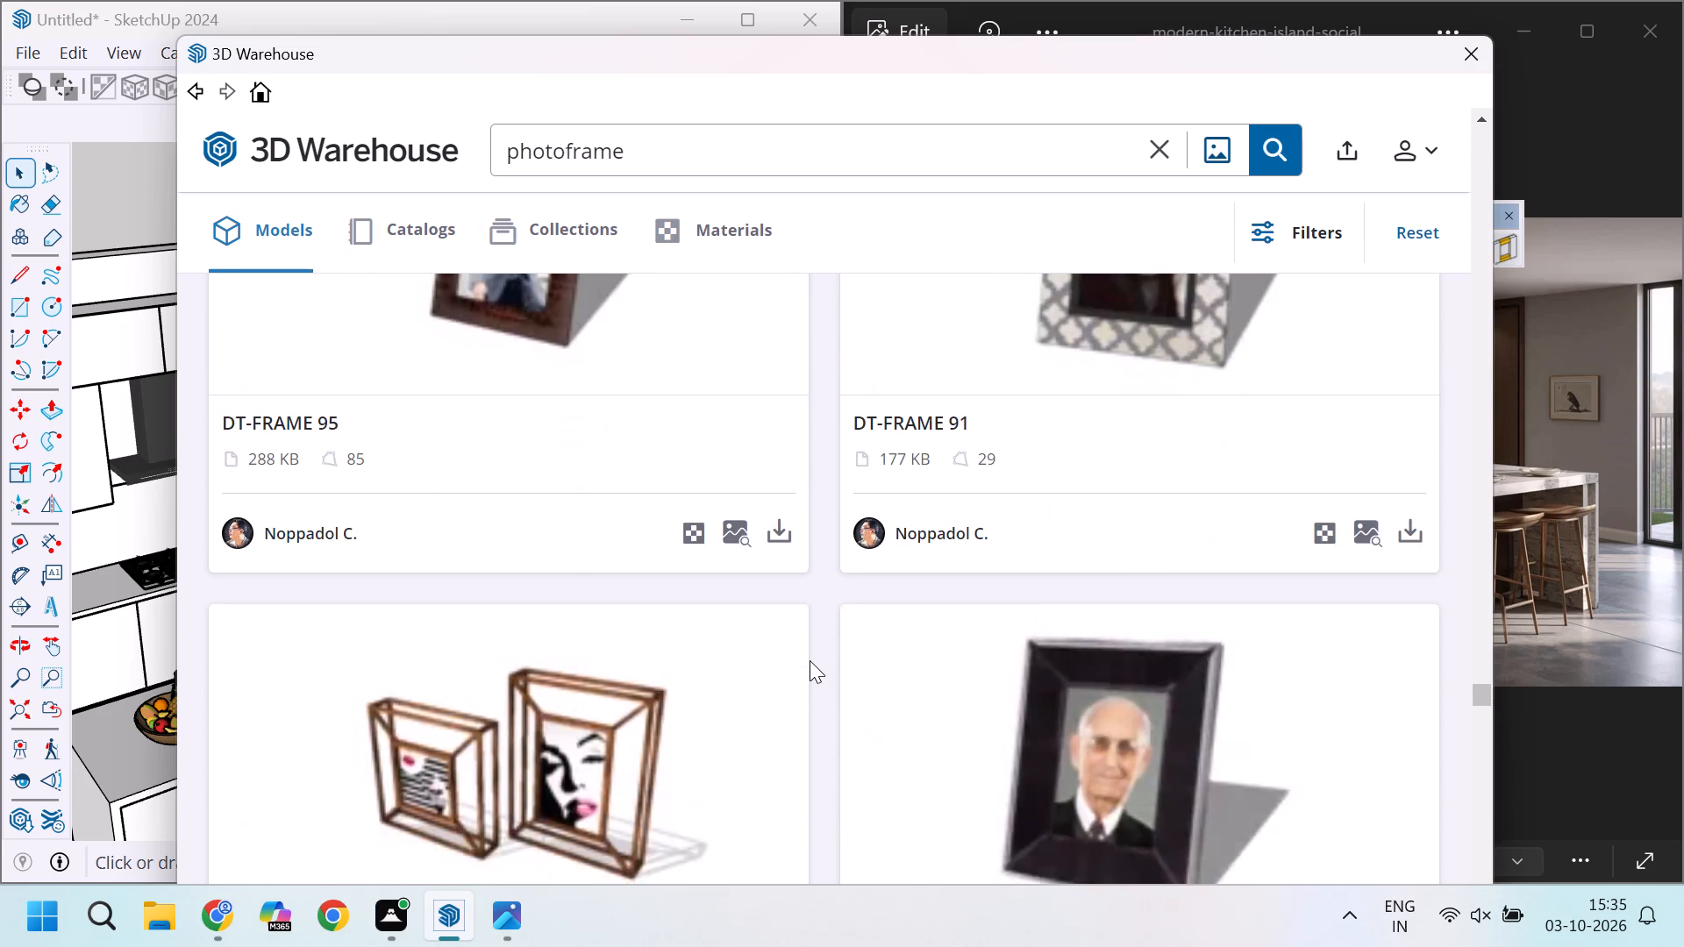
scroll(810, 660, up, 2)
scroll(810, 660, down, 9)
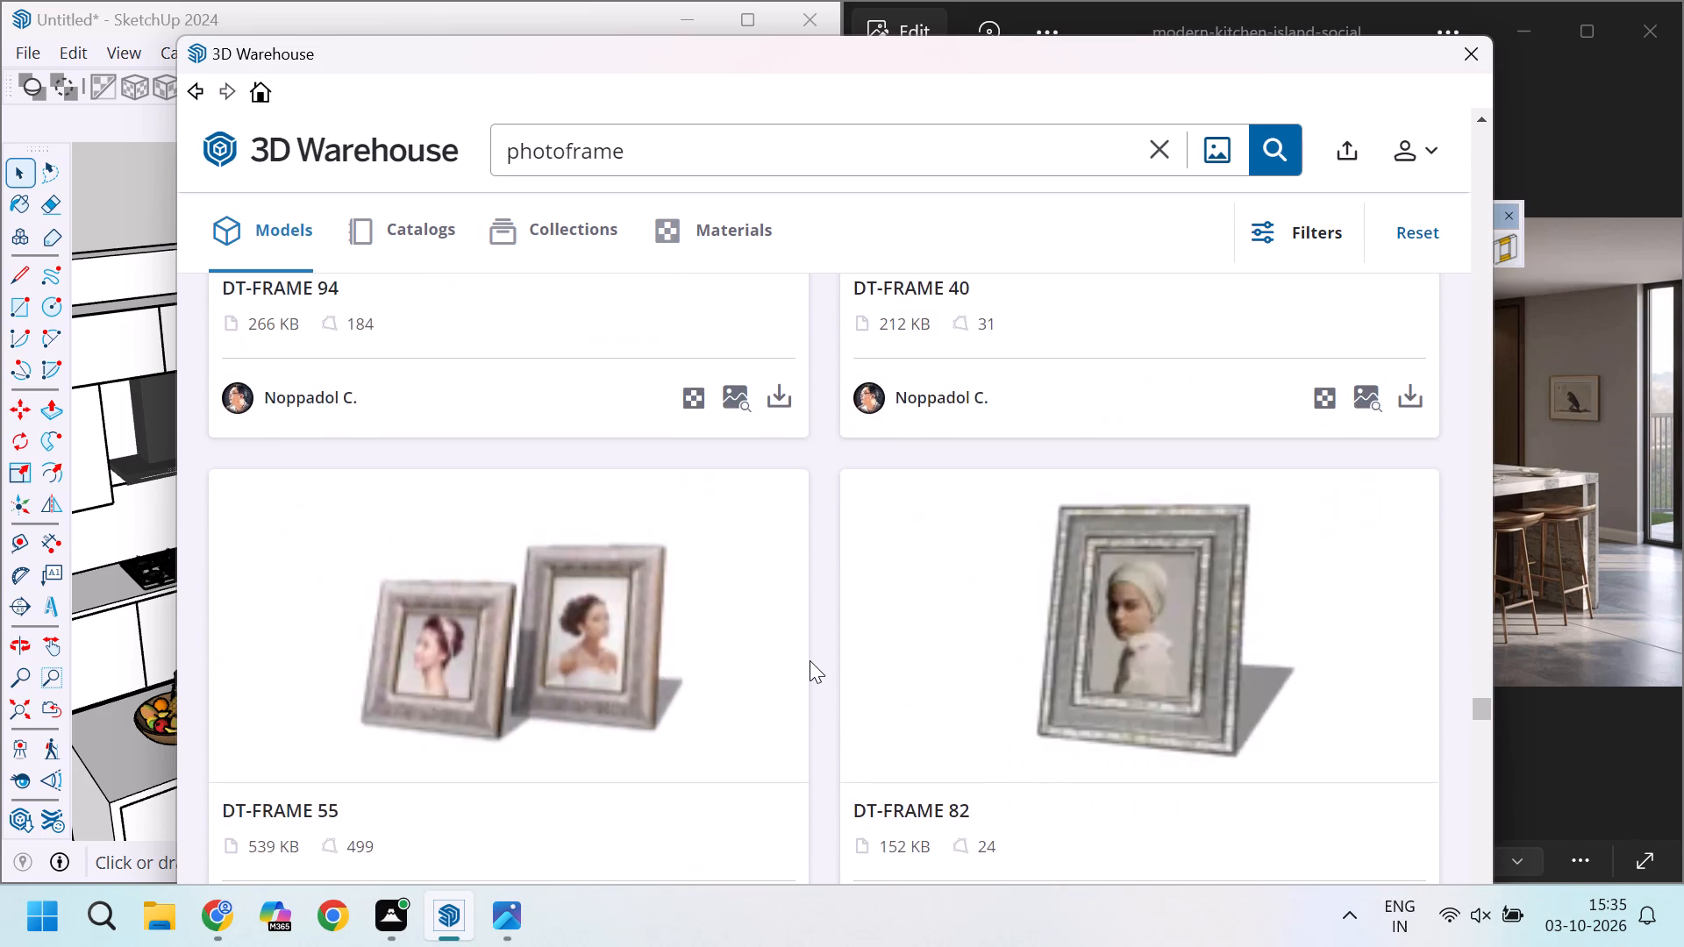
Examine the black Photo Frame model beside DT-FRAME 67 and its neighbouring results as candidates for the kitchen wall.
scroll(810, 660, down, 6)
scroll(810, 660, up, 3)
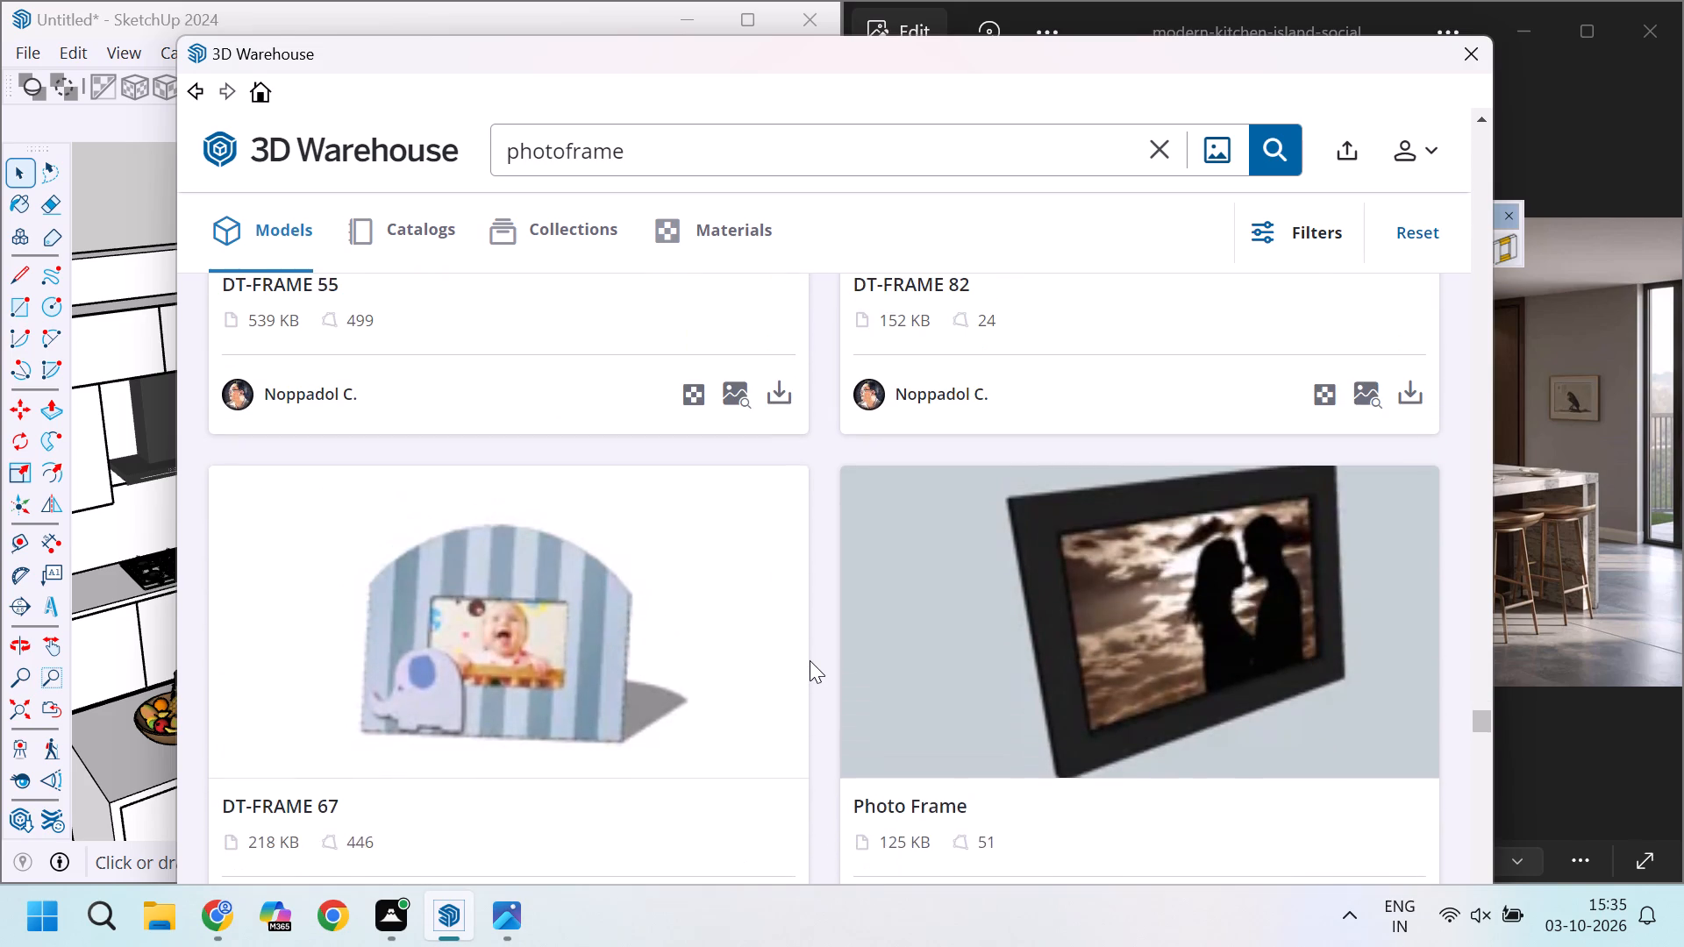
scroll(810, 660, down, 3)
scroll(810, 660, up, 1)
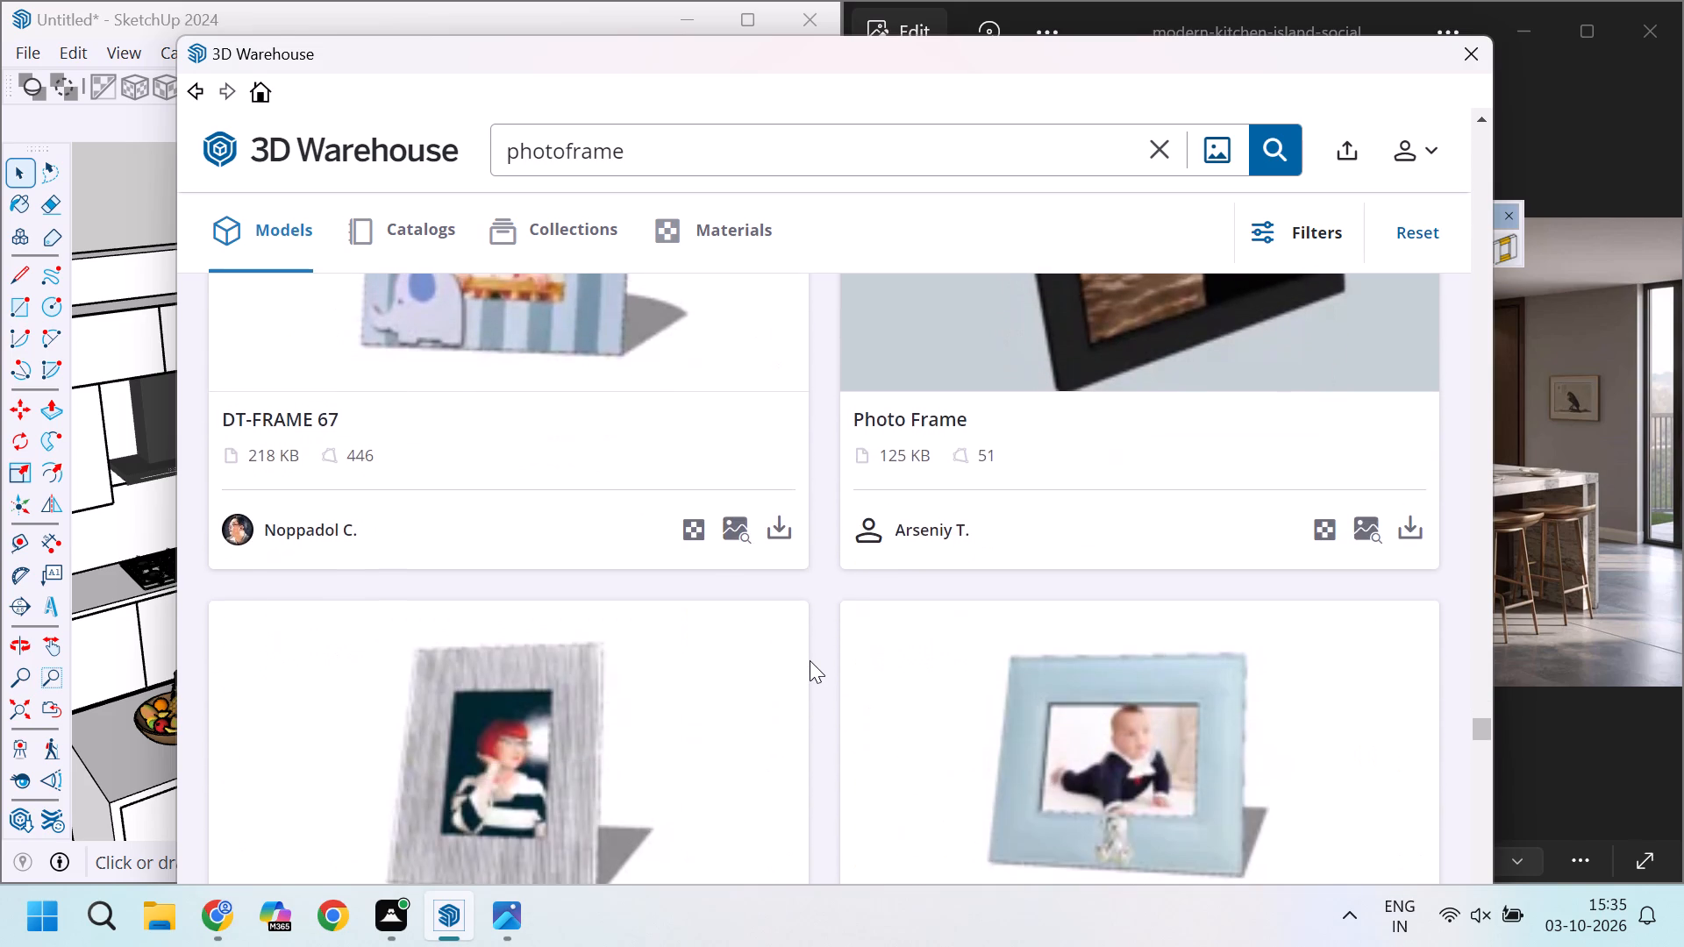
scroll(810, 660, up, 2)
scroll(810, 660, down, 2)
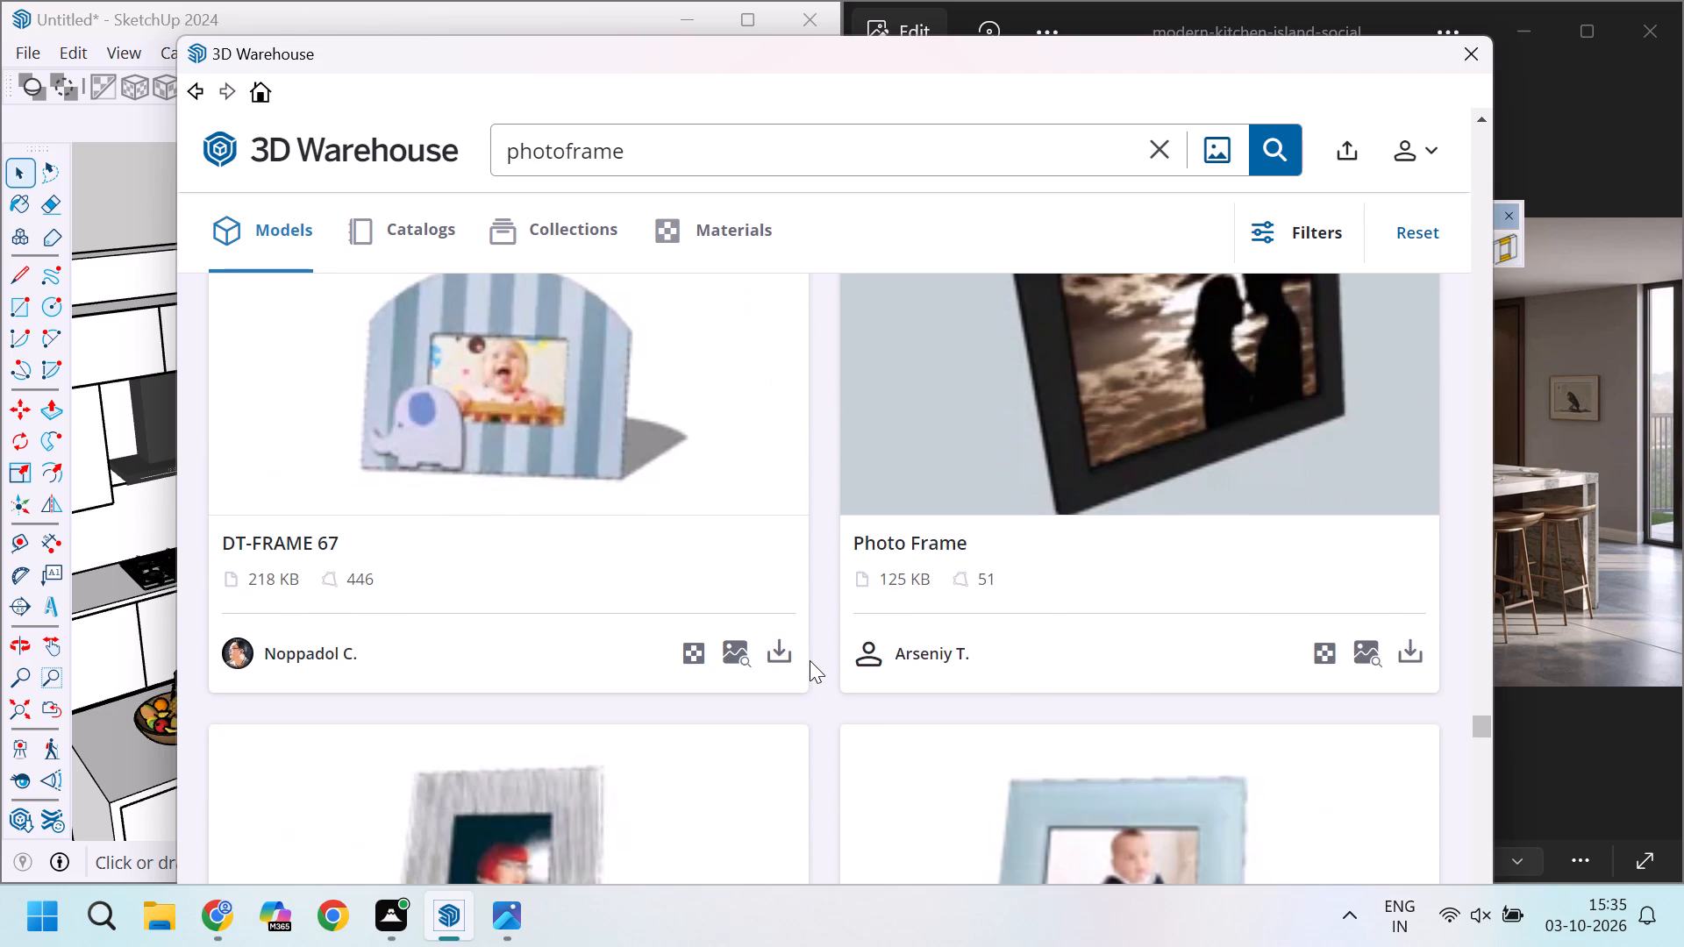
scroll(810, 660, up, 1)
scroll(810, 660, down, 3)
Browse the "photoframe" results from DT-FRAME 67 down to Jewel Photo Frames and DT-FRAME 11 for a simple wall frame.
scroll(810, 660, down, 4)
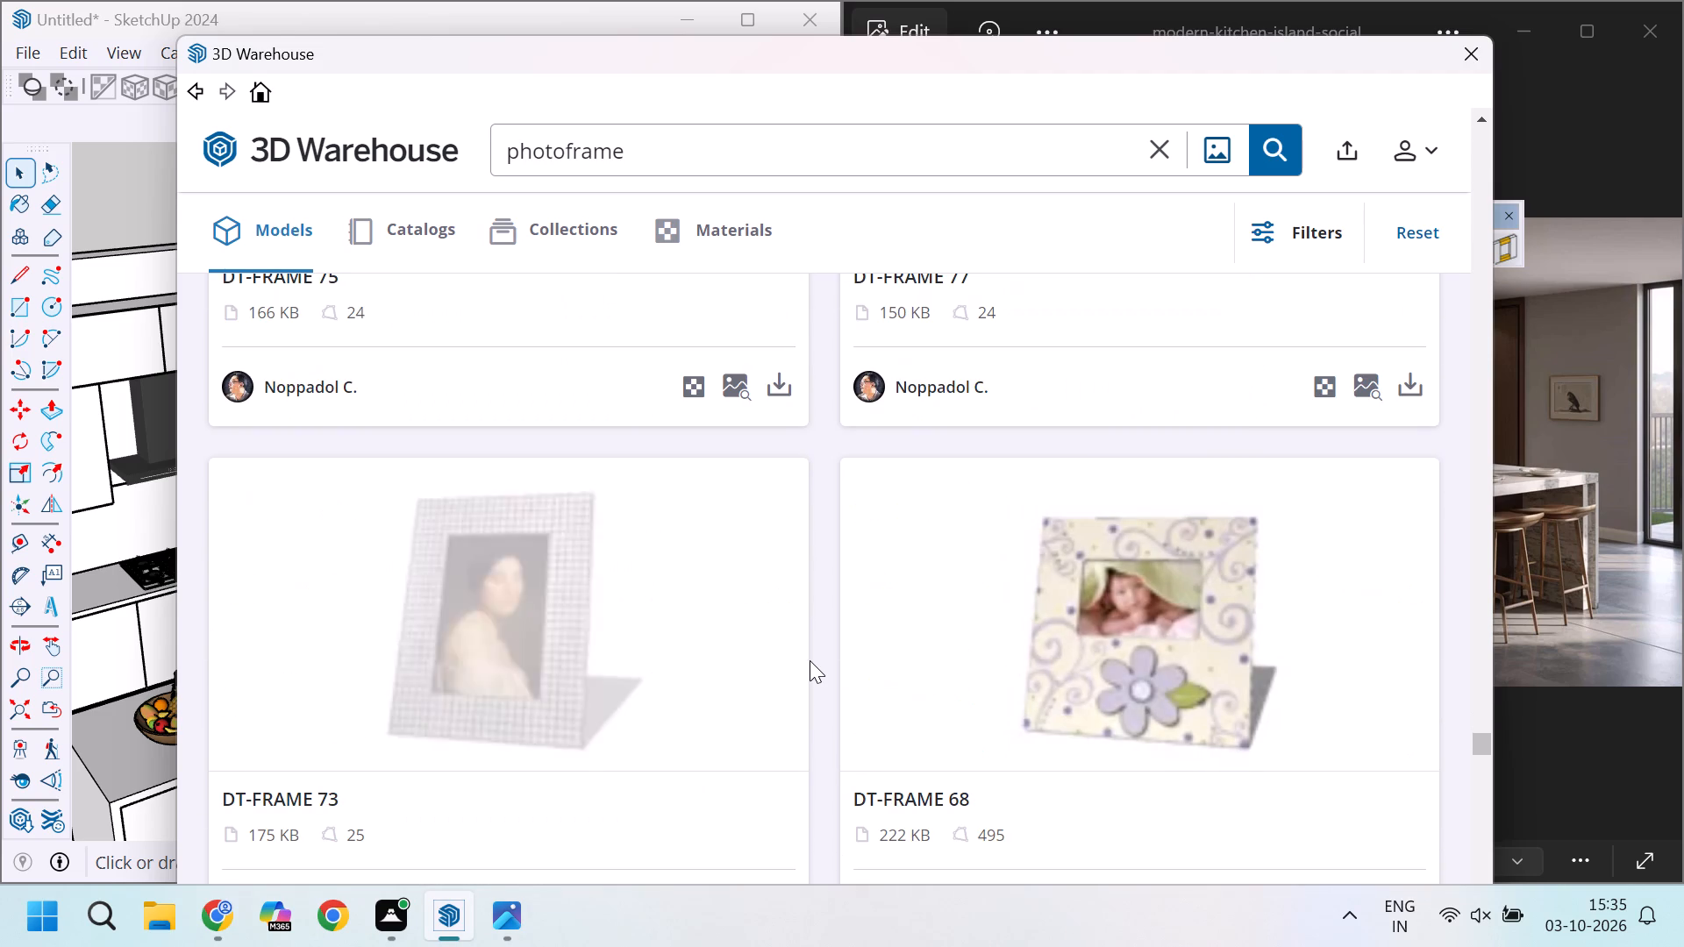
scroll(810, 660, down, 8)
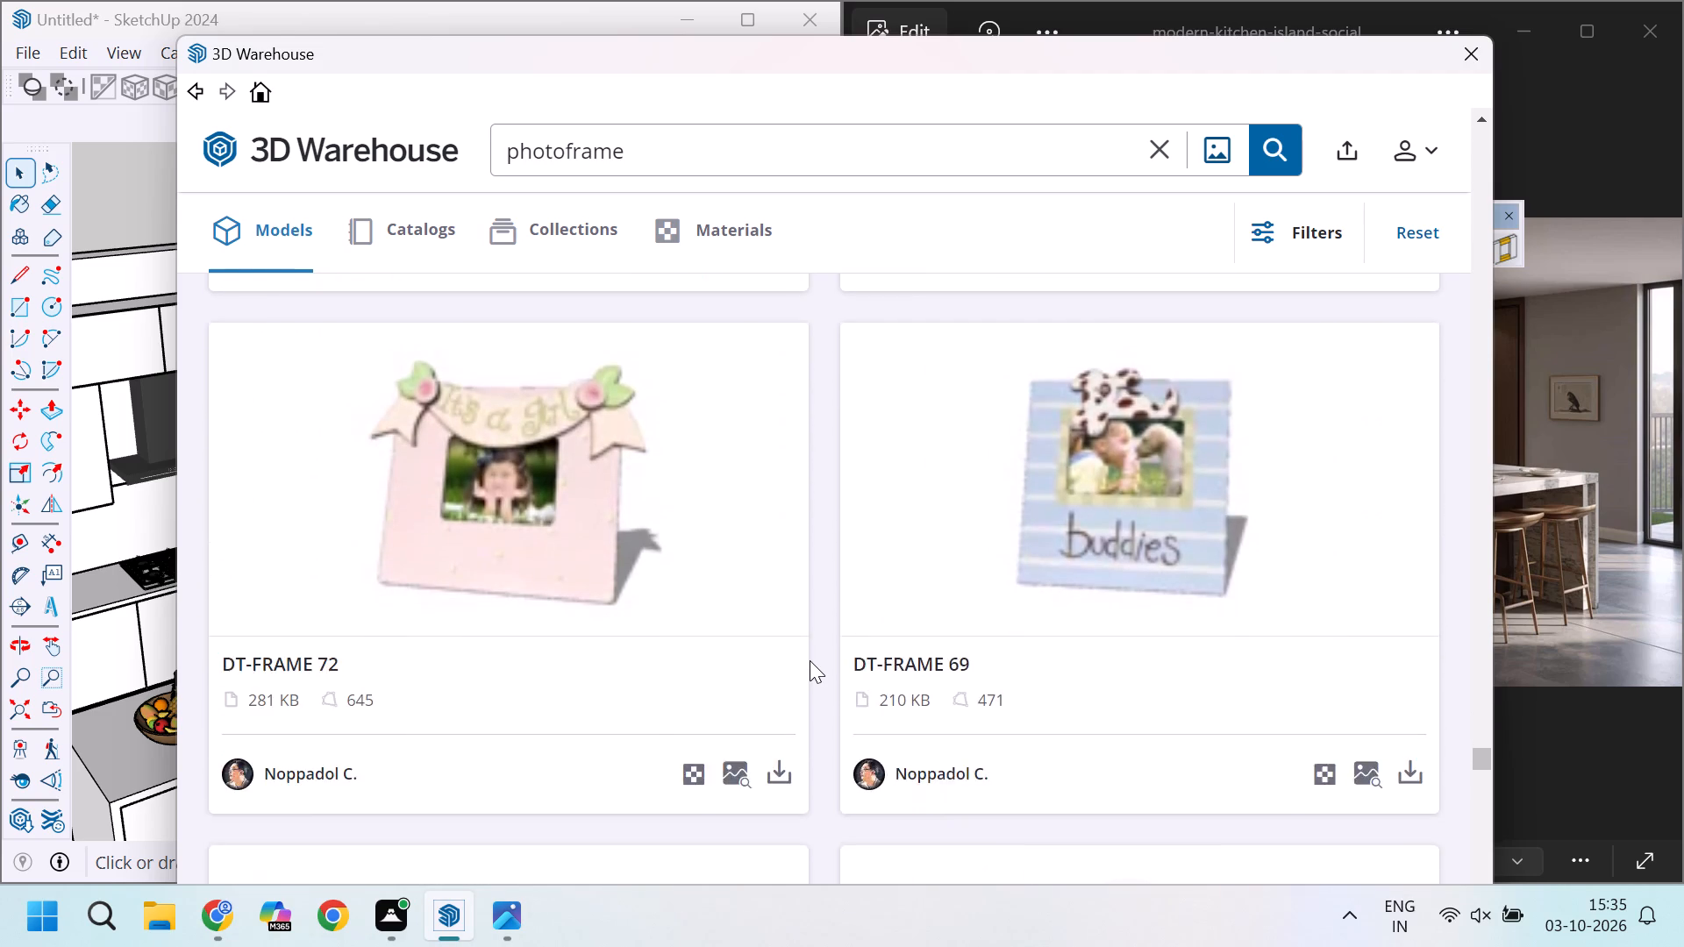
scroll(810, 660, down, 4)
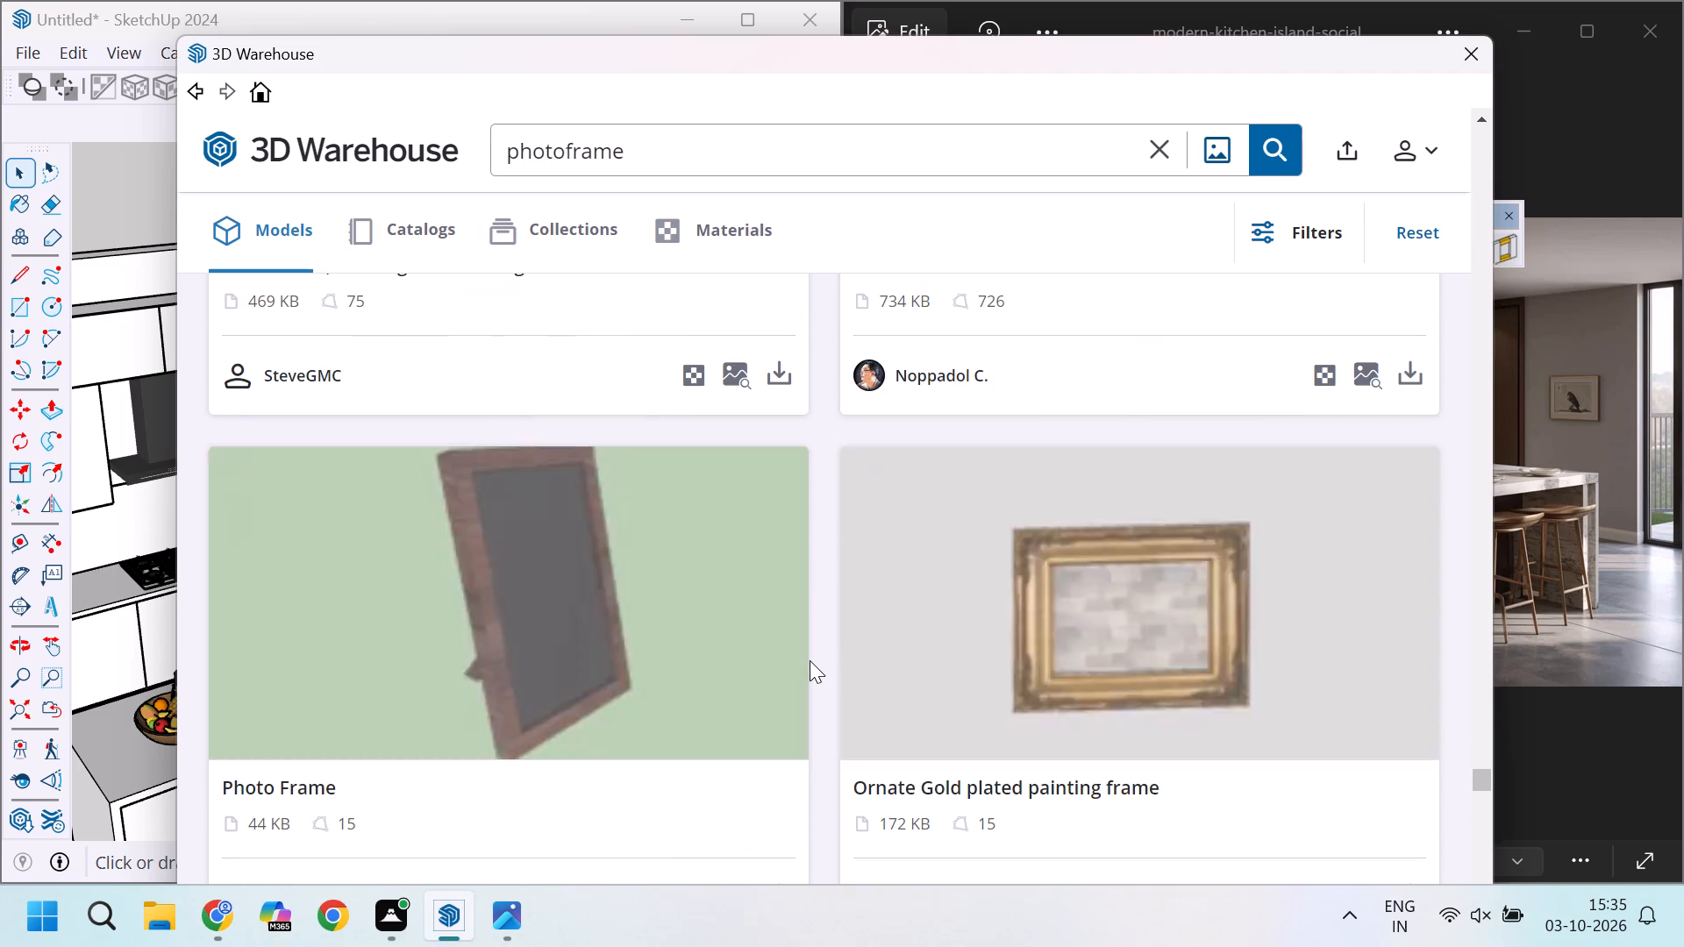
scroll(810, 660, down, 6)
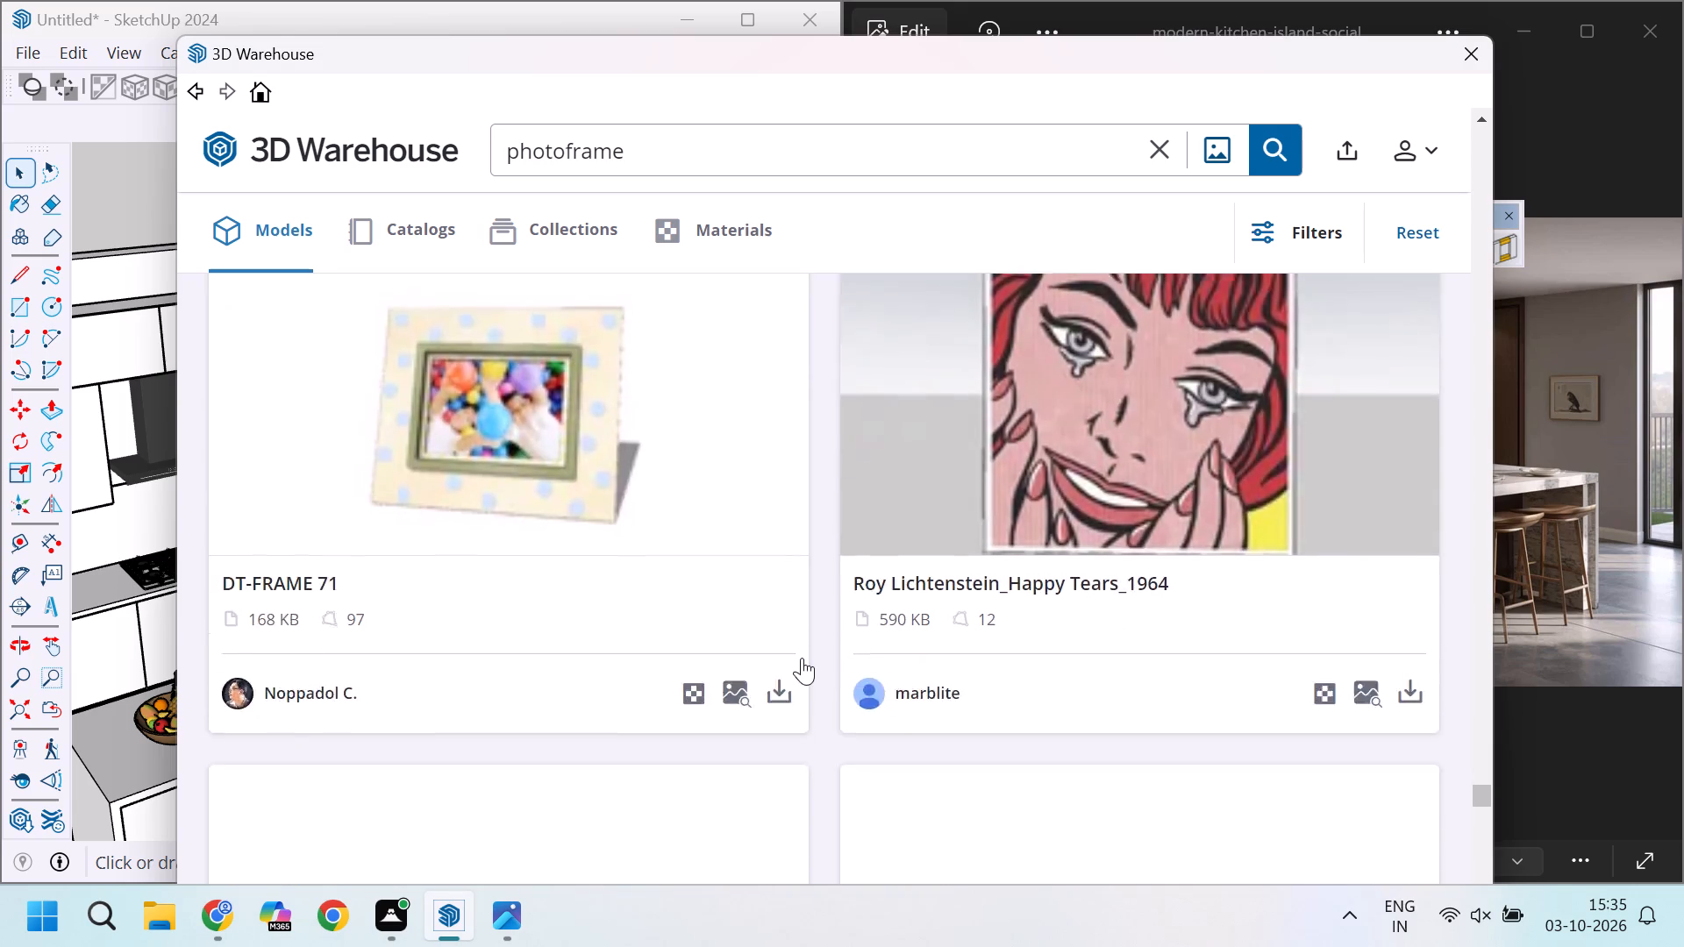
scroll(802, 658, down, 6)
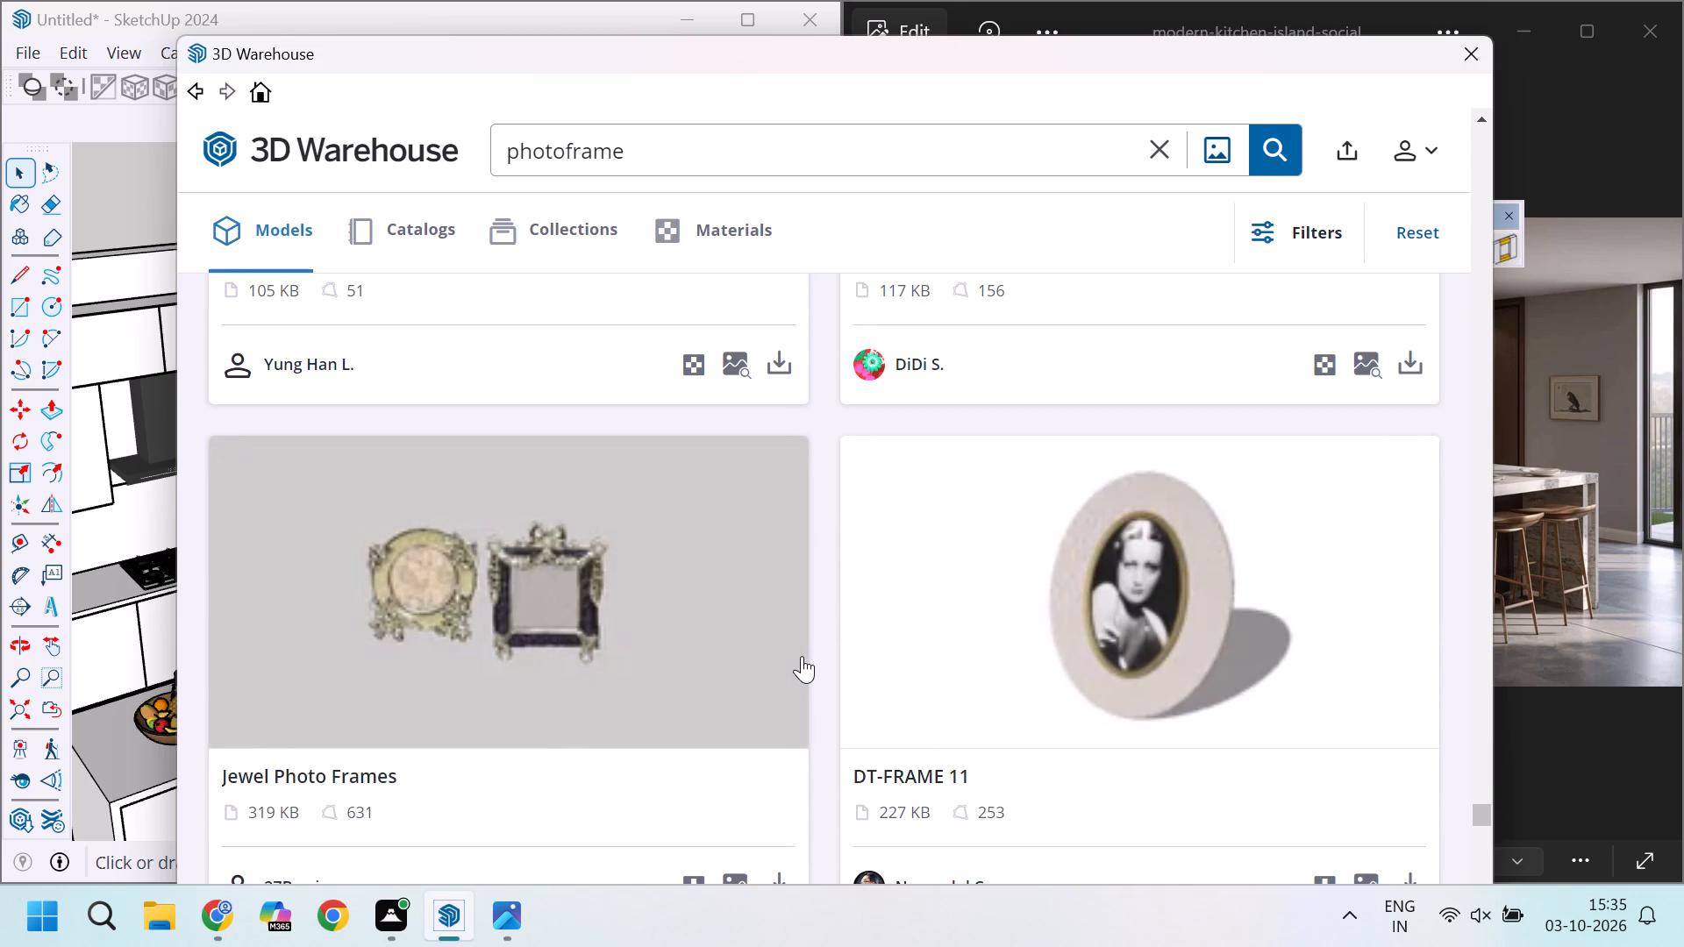
Re-examine the earlier "photoframe" results from Jewel Photo Frames back up to DT-FRAME 94 and DT-FRAME 40.
scroll(802, 656, up, 11)
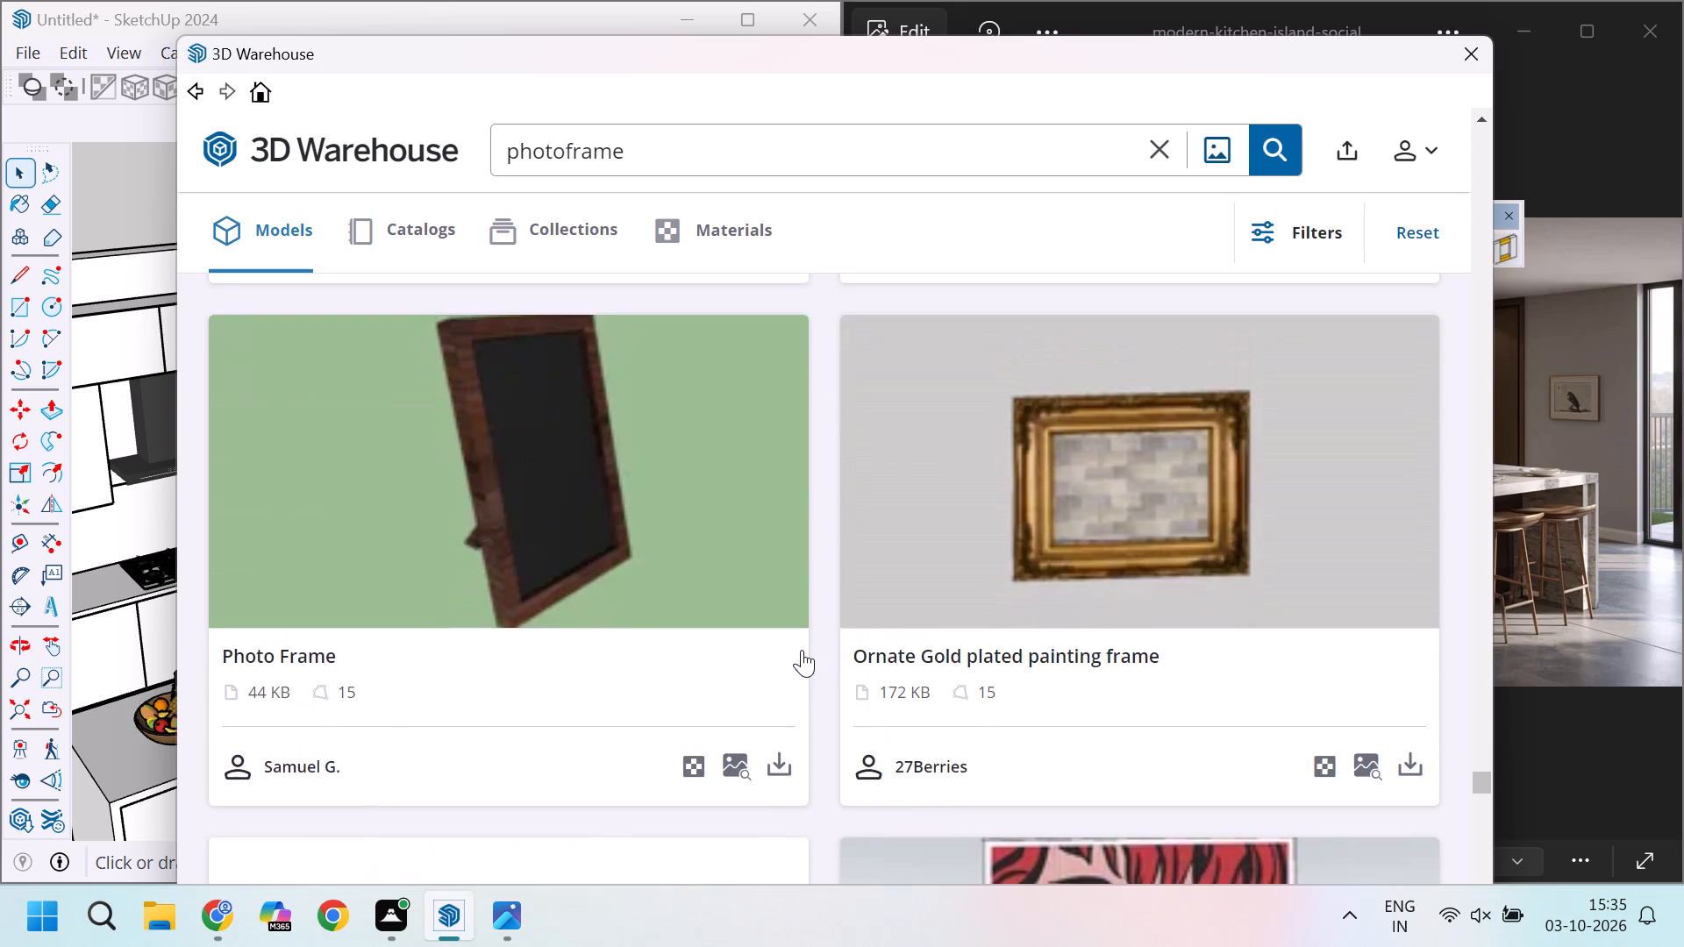
scroll(802, 650, up, 20)
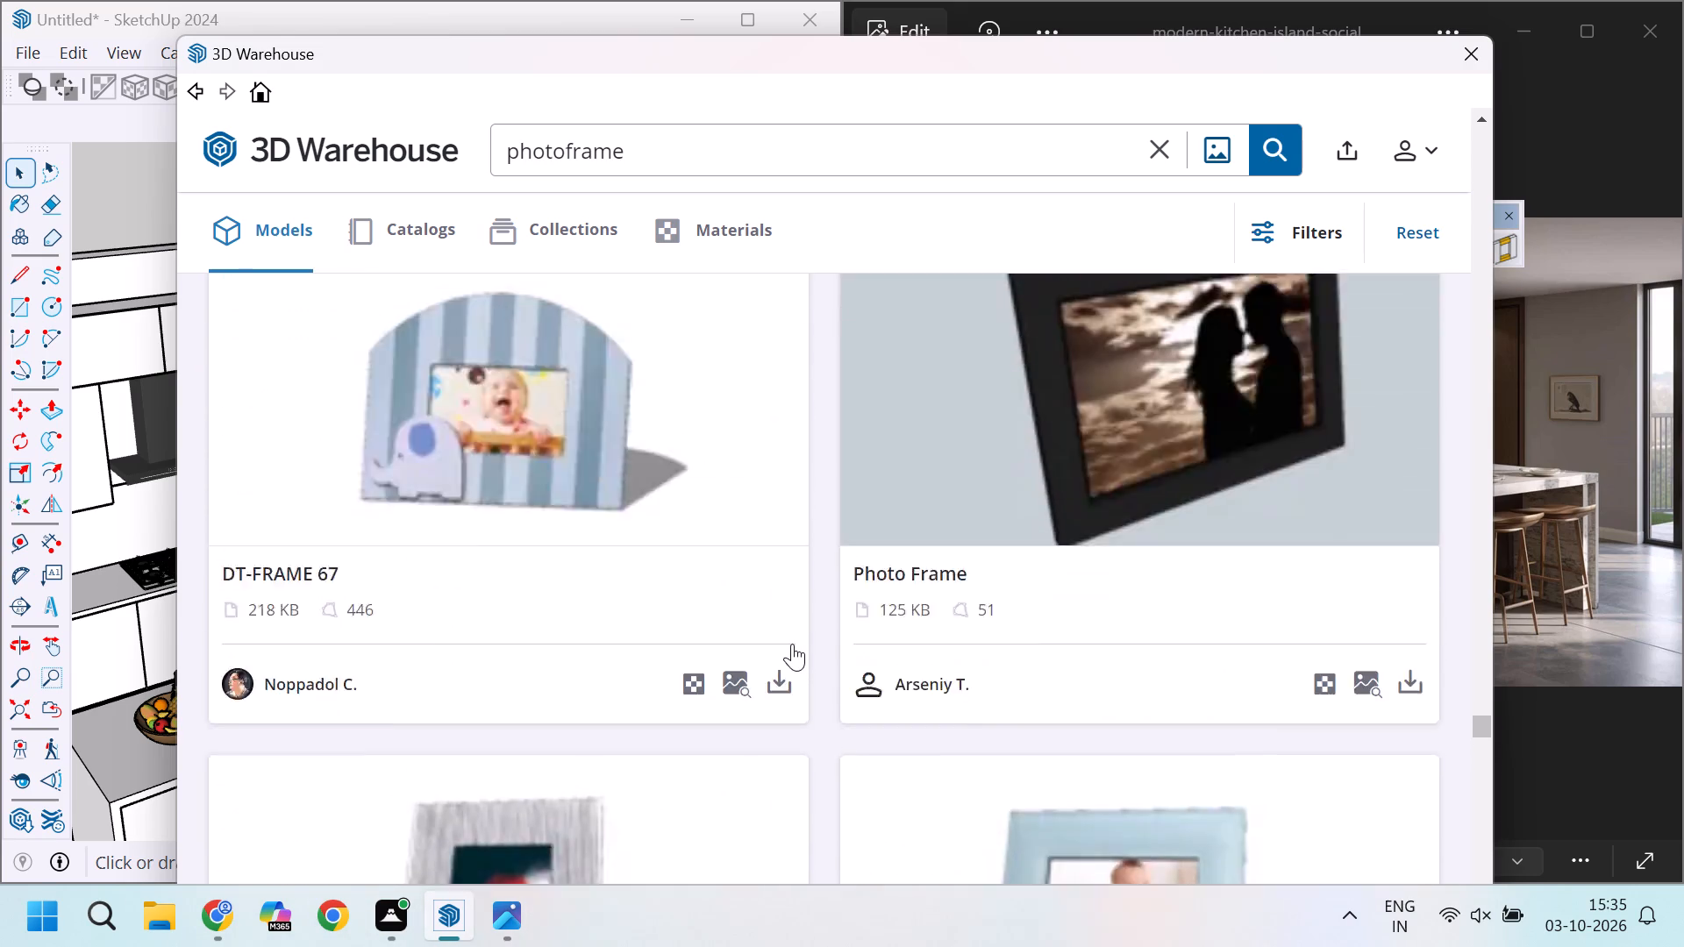
scroll(792, 644, up, 8)
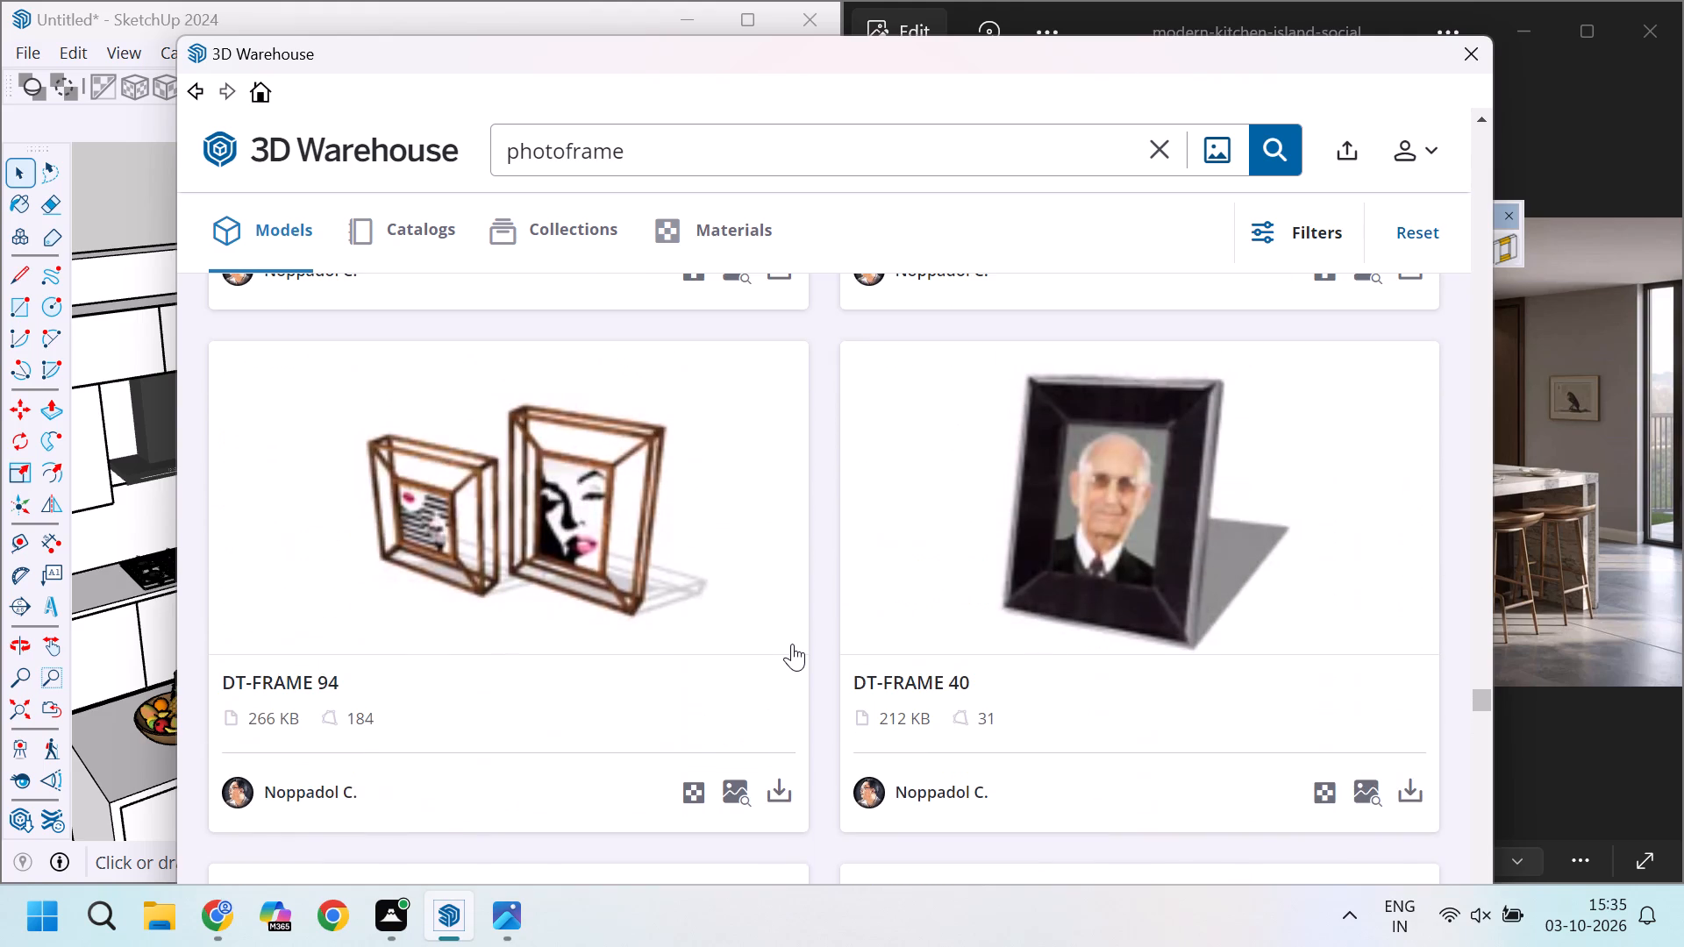
scroll(792, 644, up, 1)
Compare the "photoframe" results again from DT-FRAME 55 and DT-FRAME 82 down past Picture Frame 2 by DiDi S.
scroll(792, 644, down, 5)
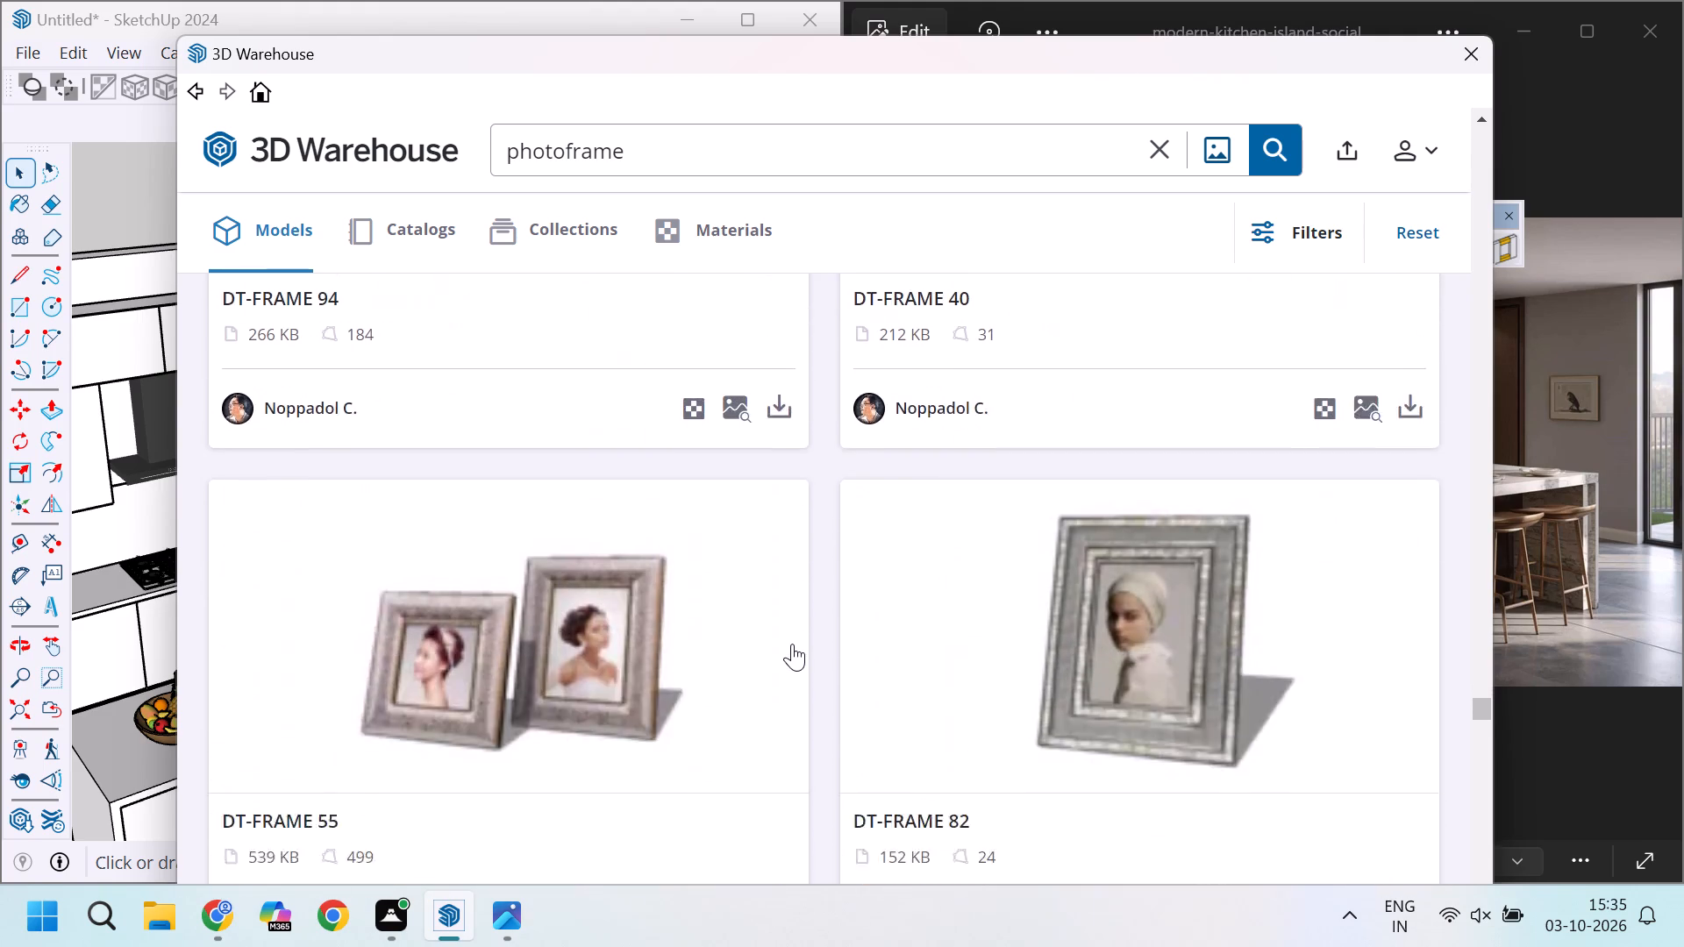
scroll(792, 644, down, 14)
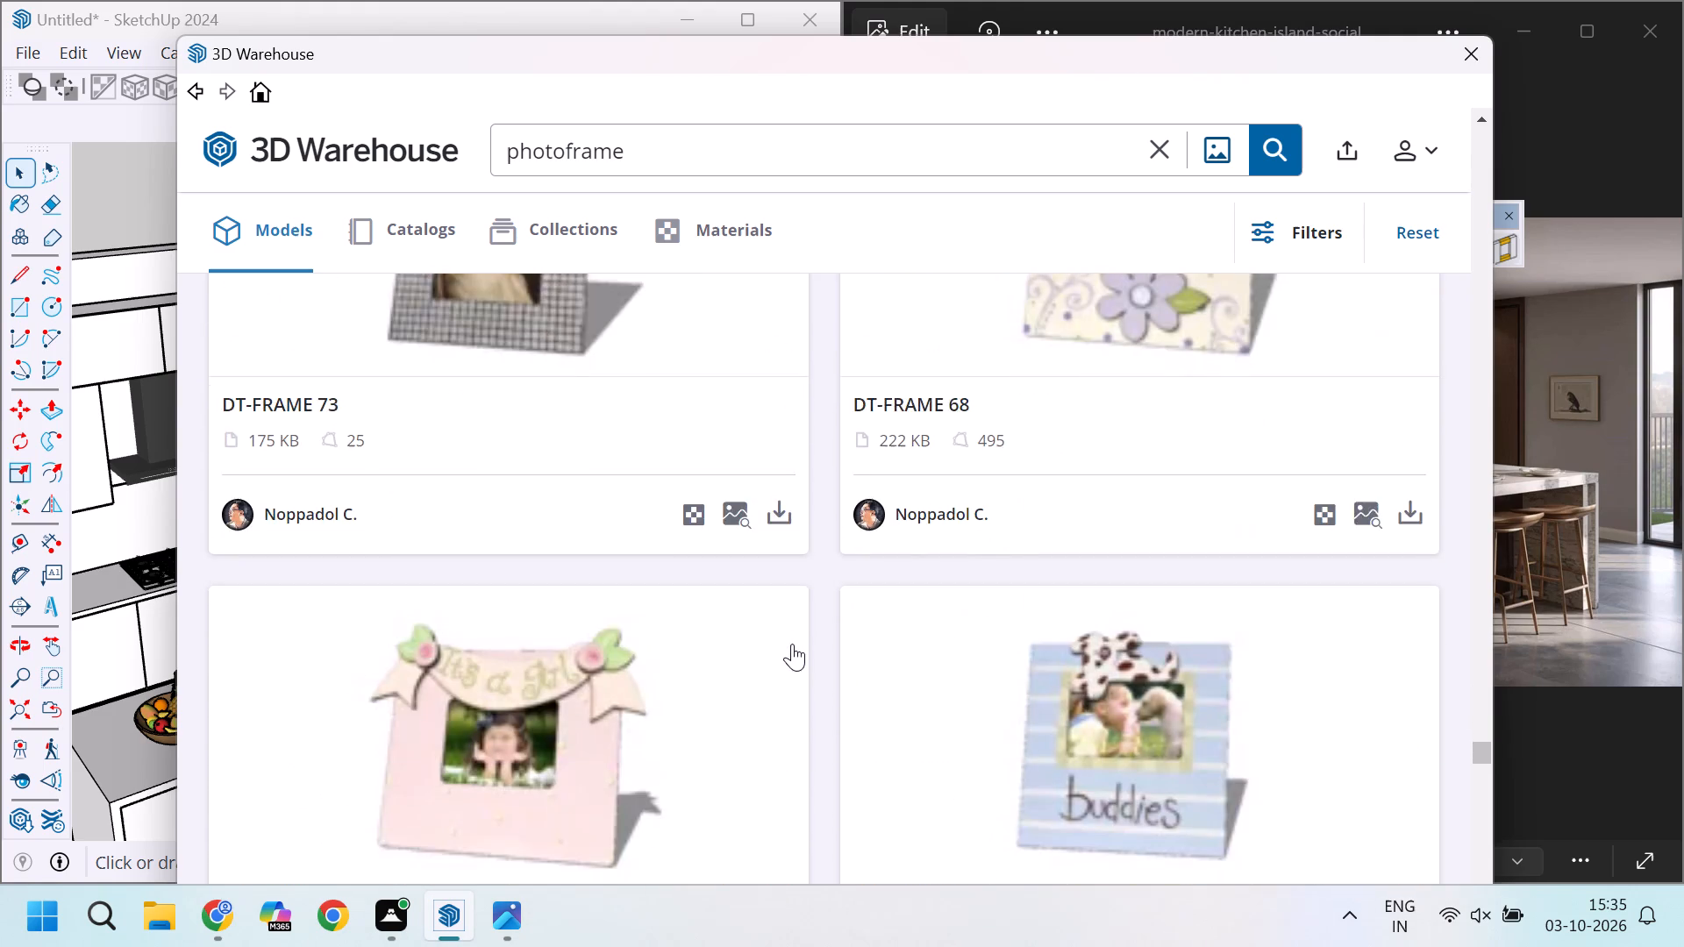
scroll(792, 644, down, 18)
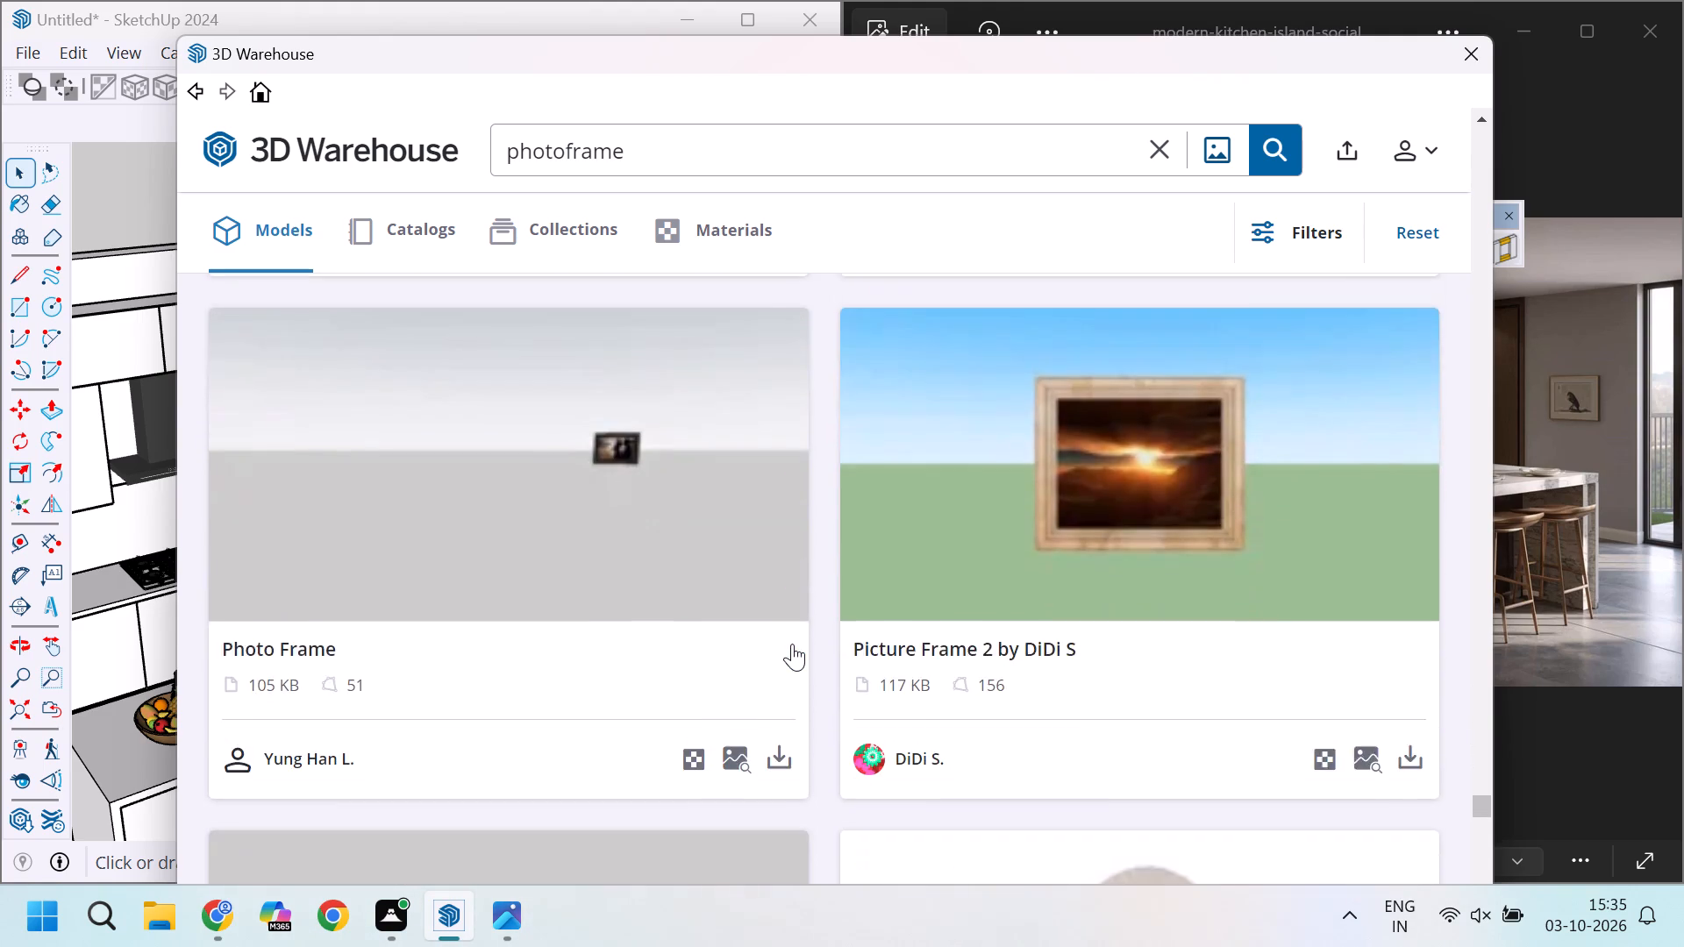
scroll(792, 644, down, 4)
Examine Picture Frame 2 by DiDi S as a wall frame candidate, along with the results down to DT-FRAME 86.
scroll(790, 643, up, 6)
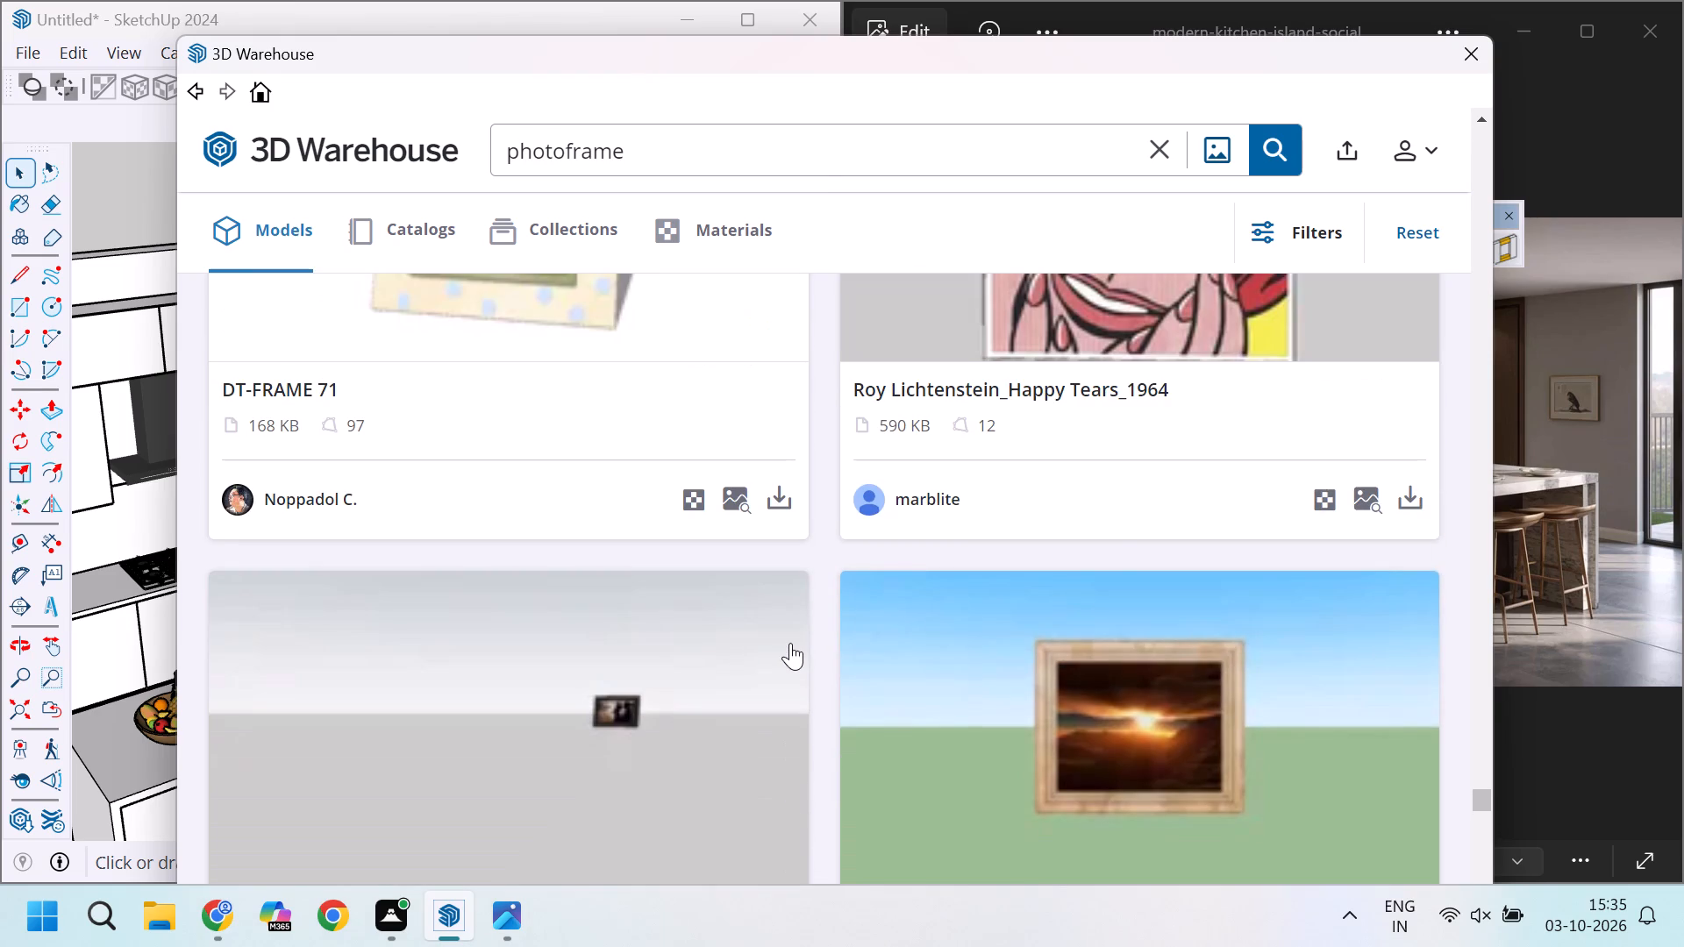
scroll(1175, 599, down, 2)
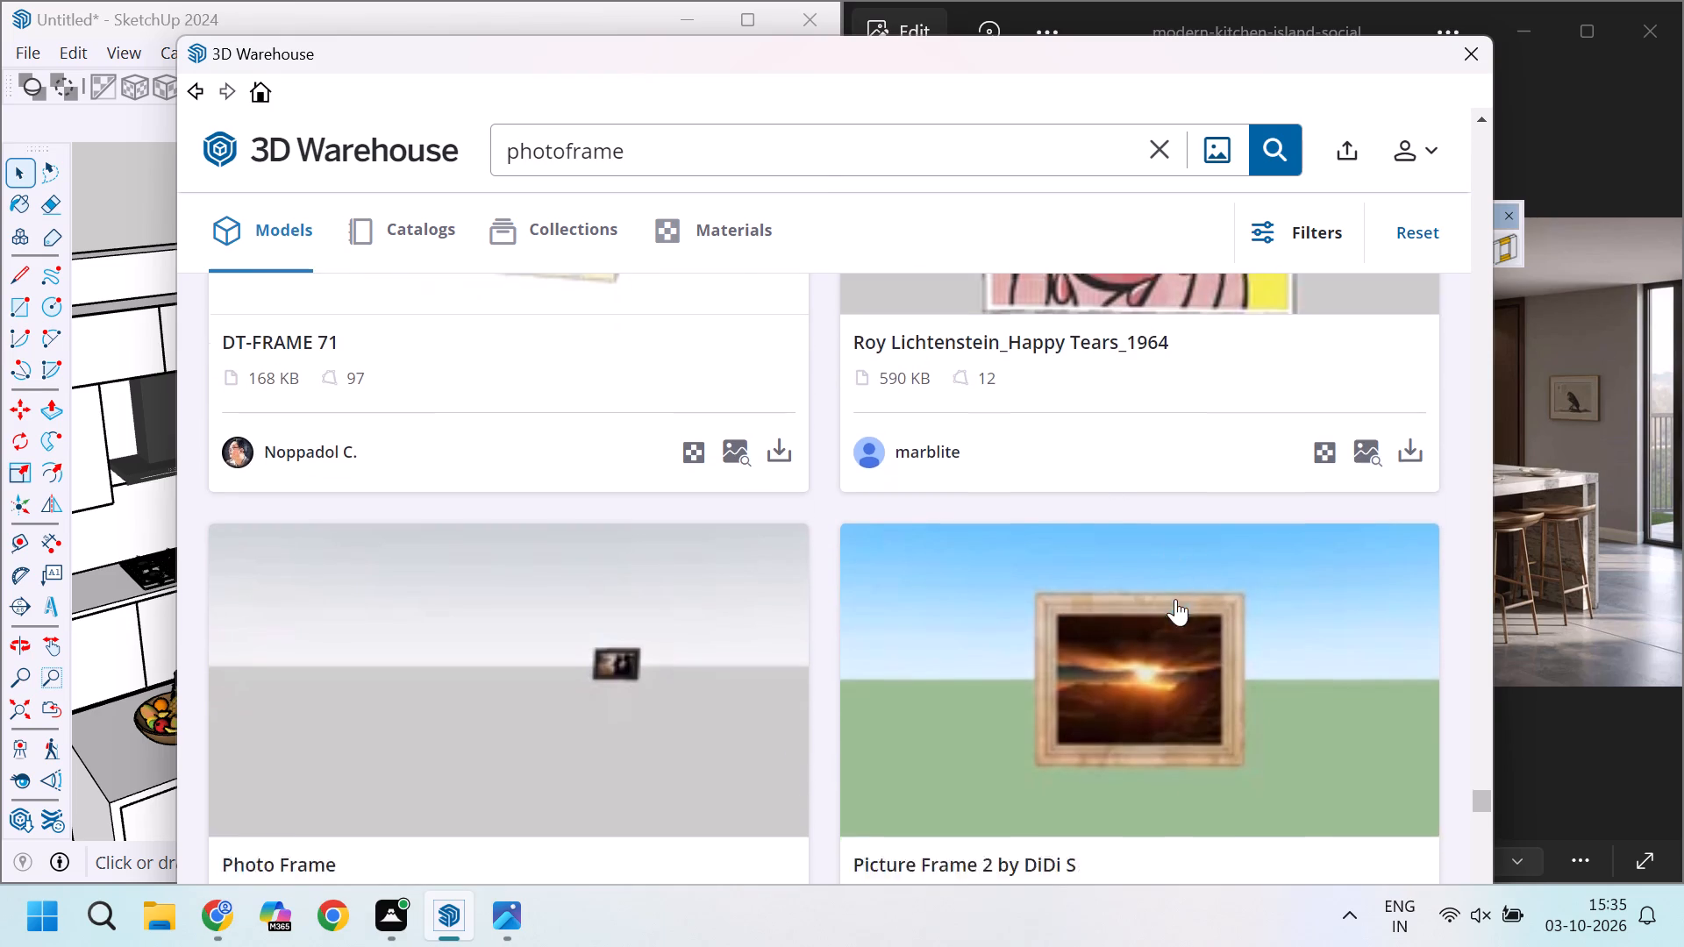
scroll(1175, 599, up, 1)
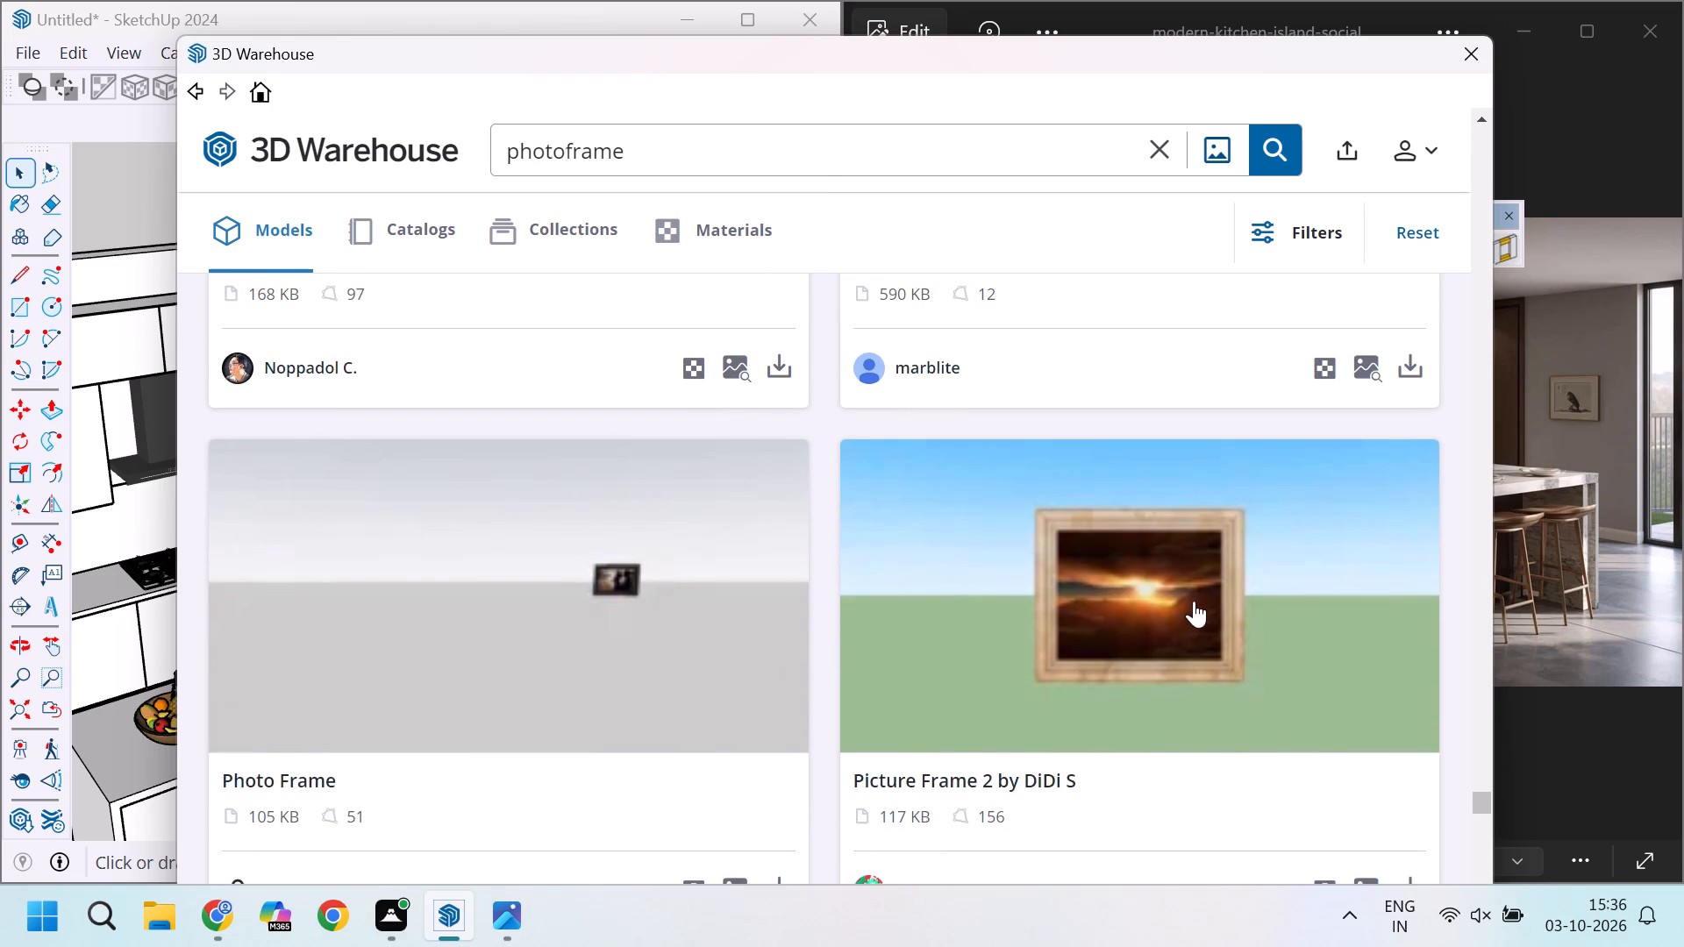
scroll(1174, 595, down, 12)
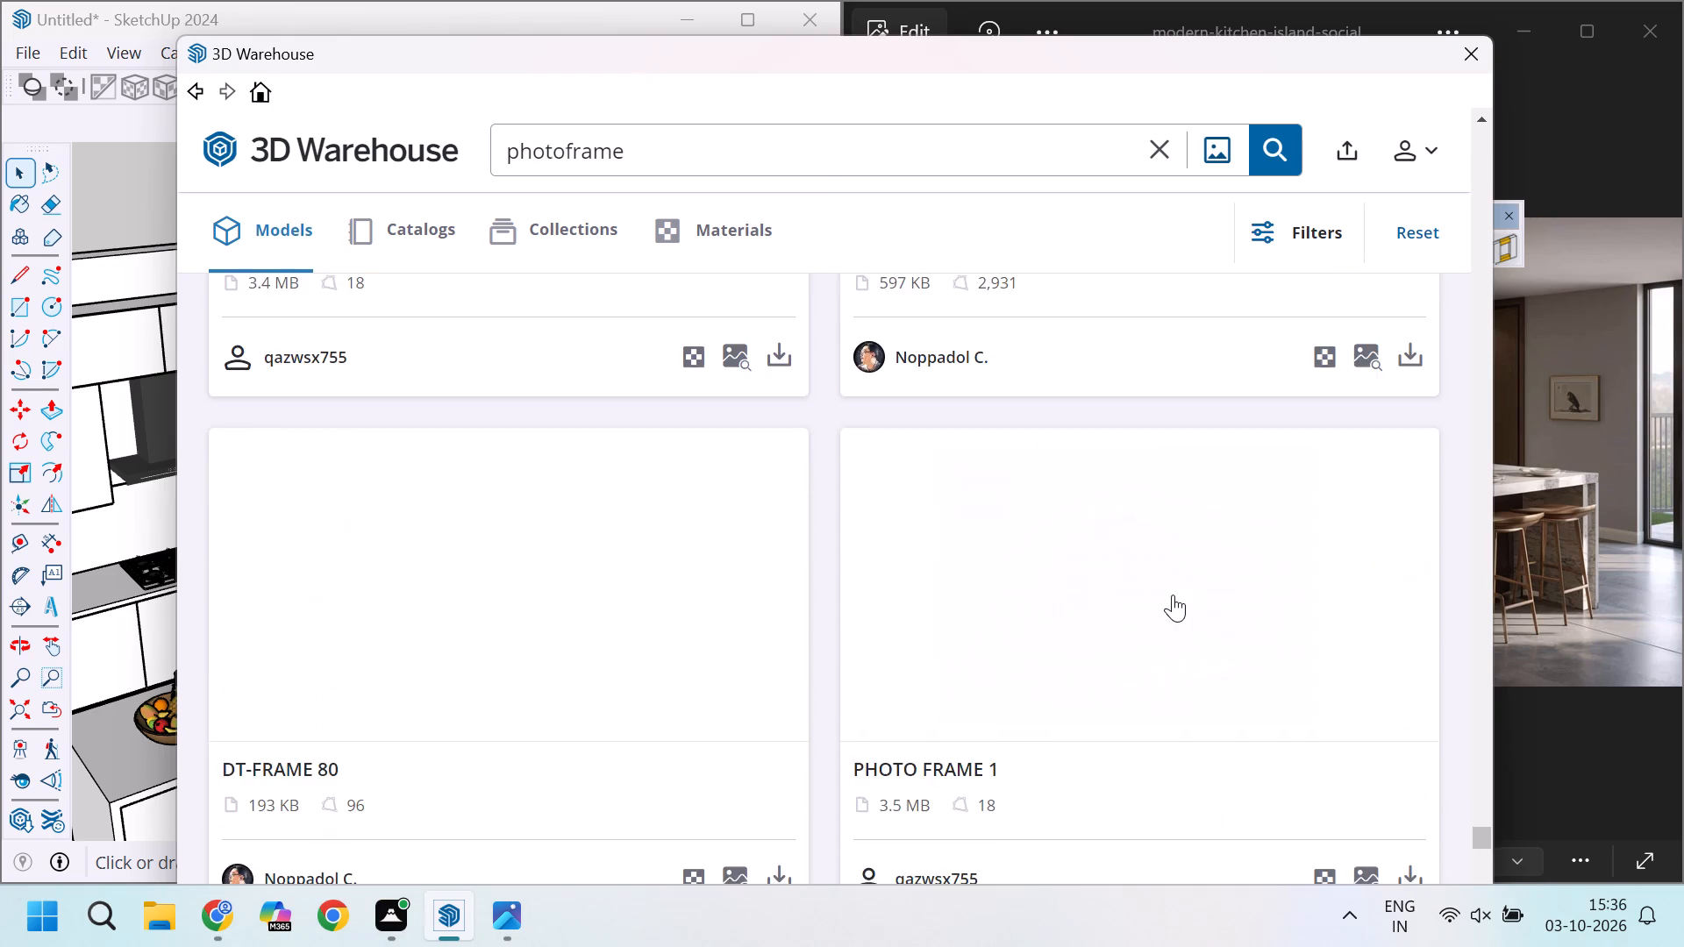
scroll(1173, 595, down, 4)
scroll(1173, 595, up, 4)
scroll(1173, 595, down, 4)
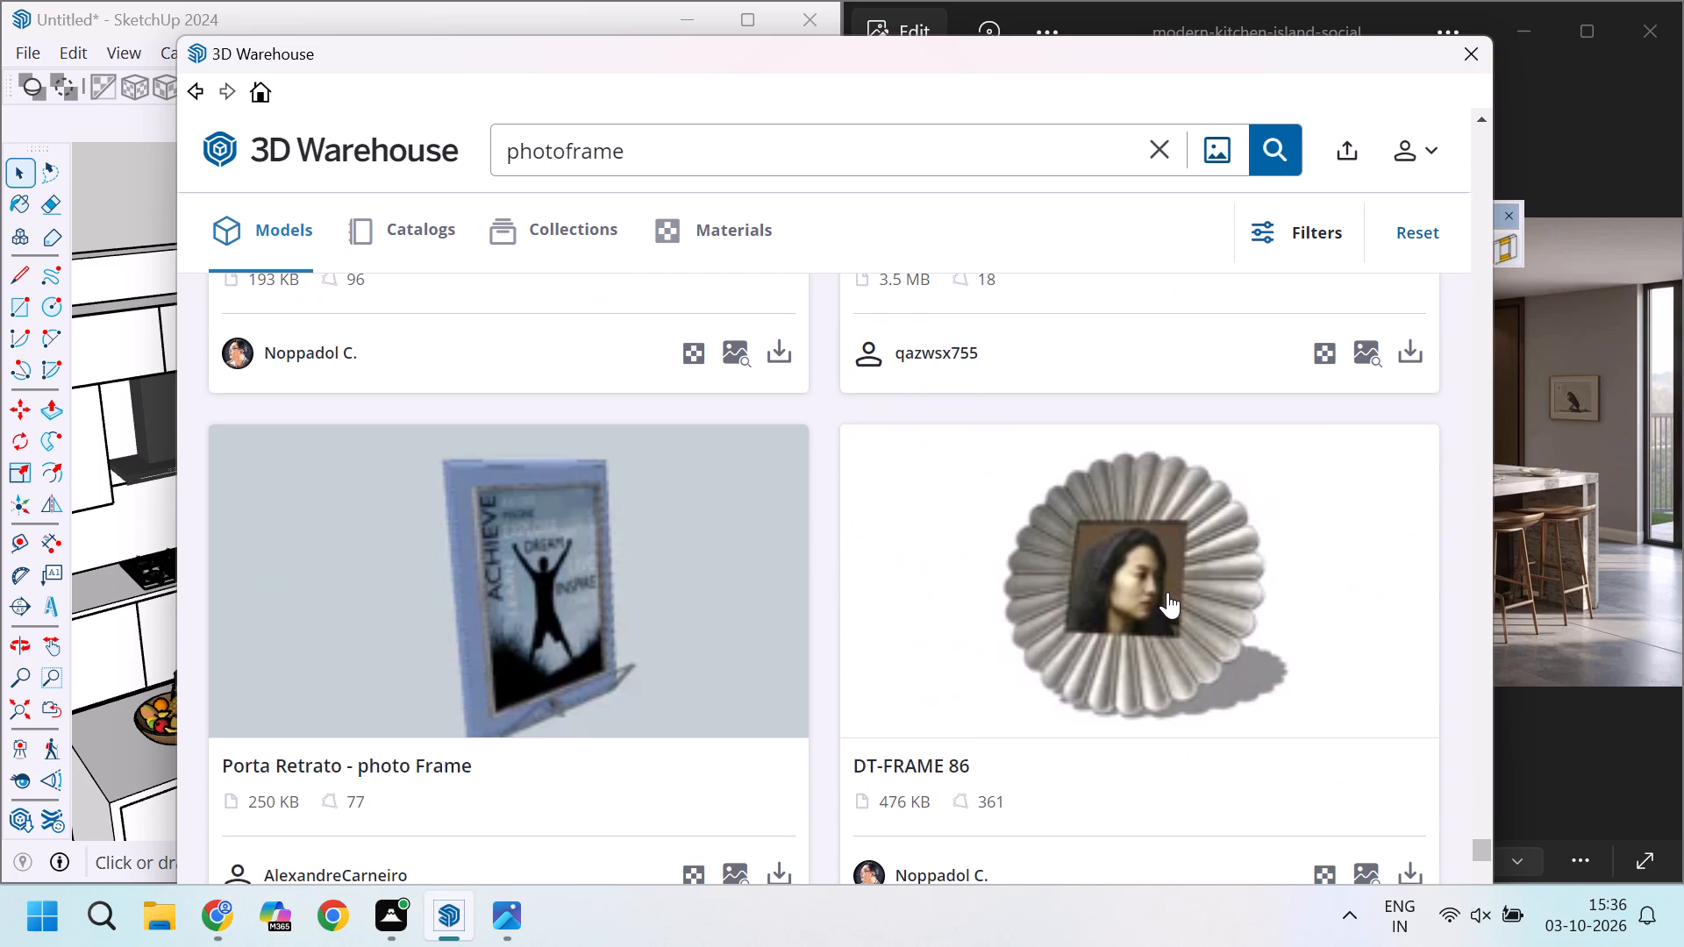
Search the model library for "photoframe birds" and look over the results page.
click(685, 149)
key(space)
text(birsd)
key(BackSpace)
key(BackSpace)
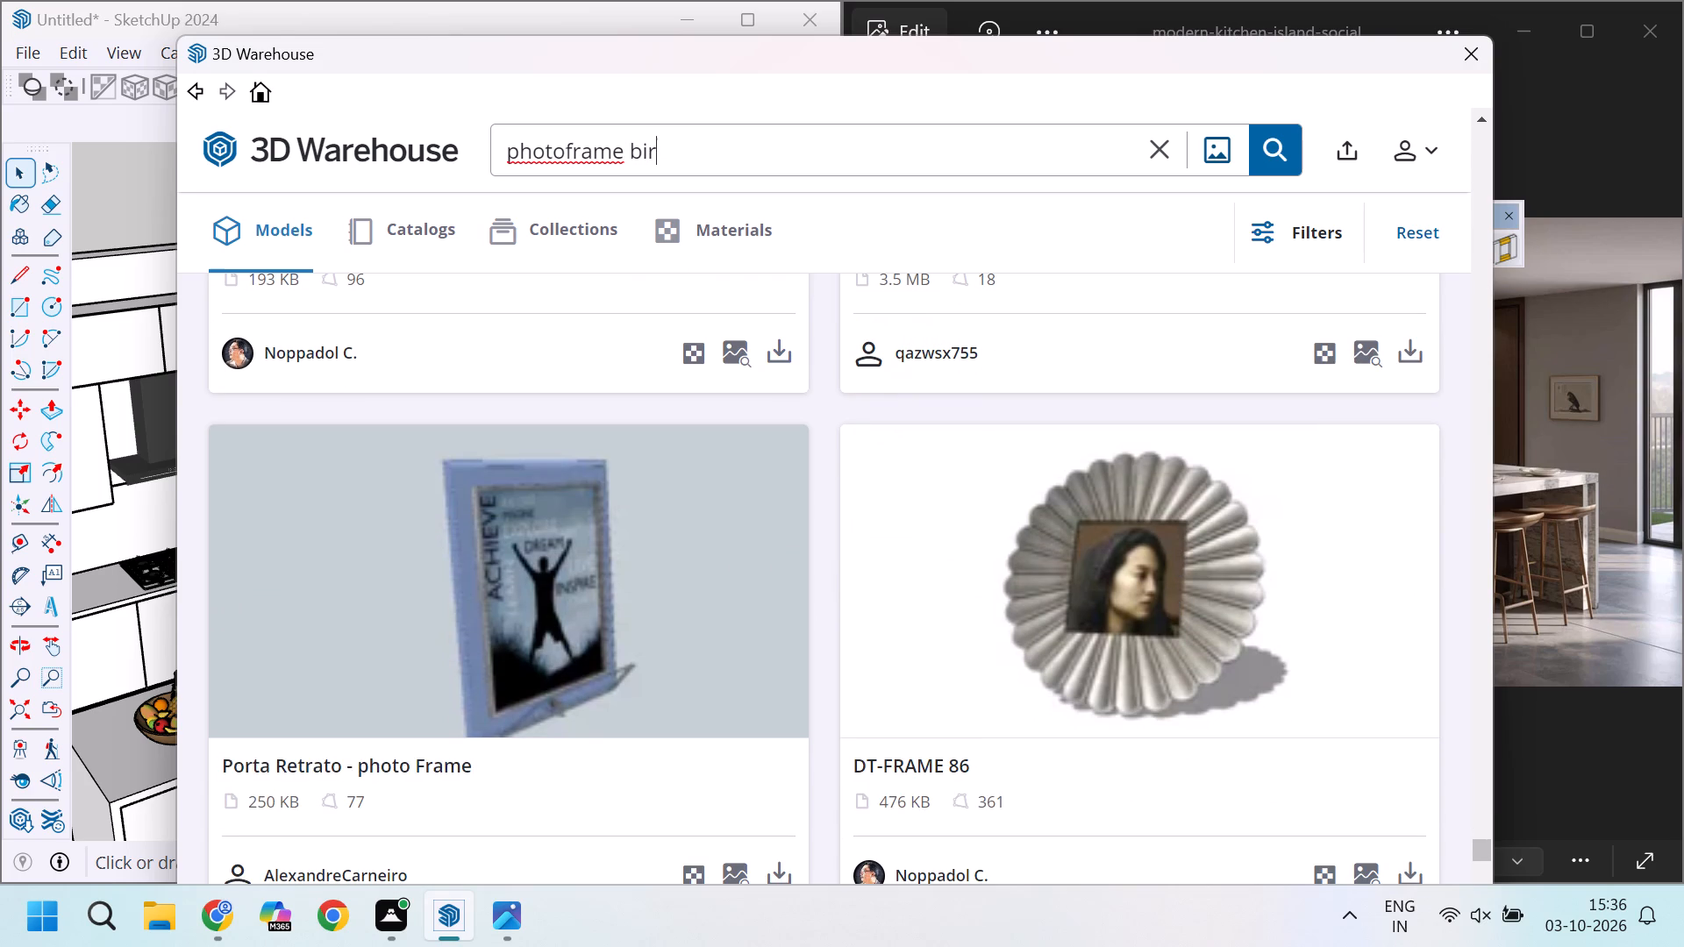
text(ds)
key(Return)
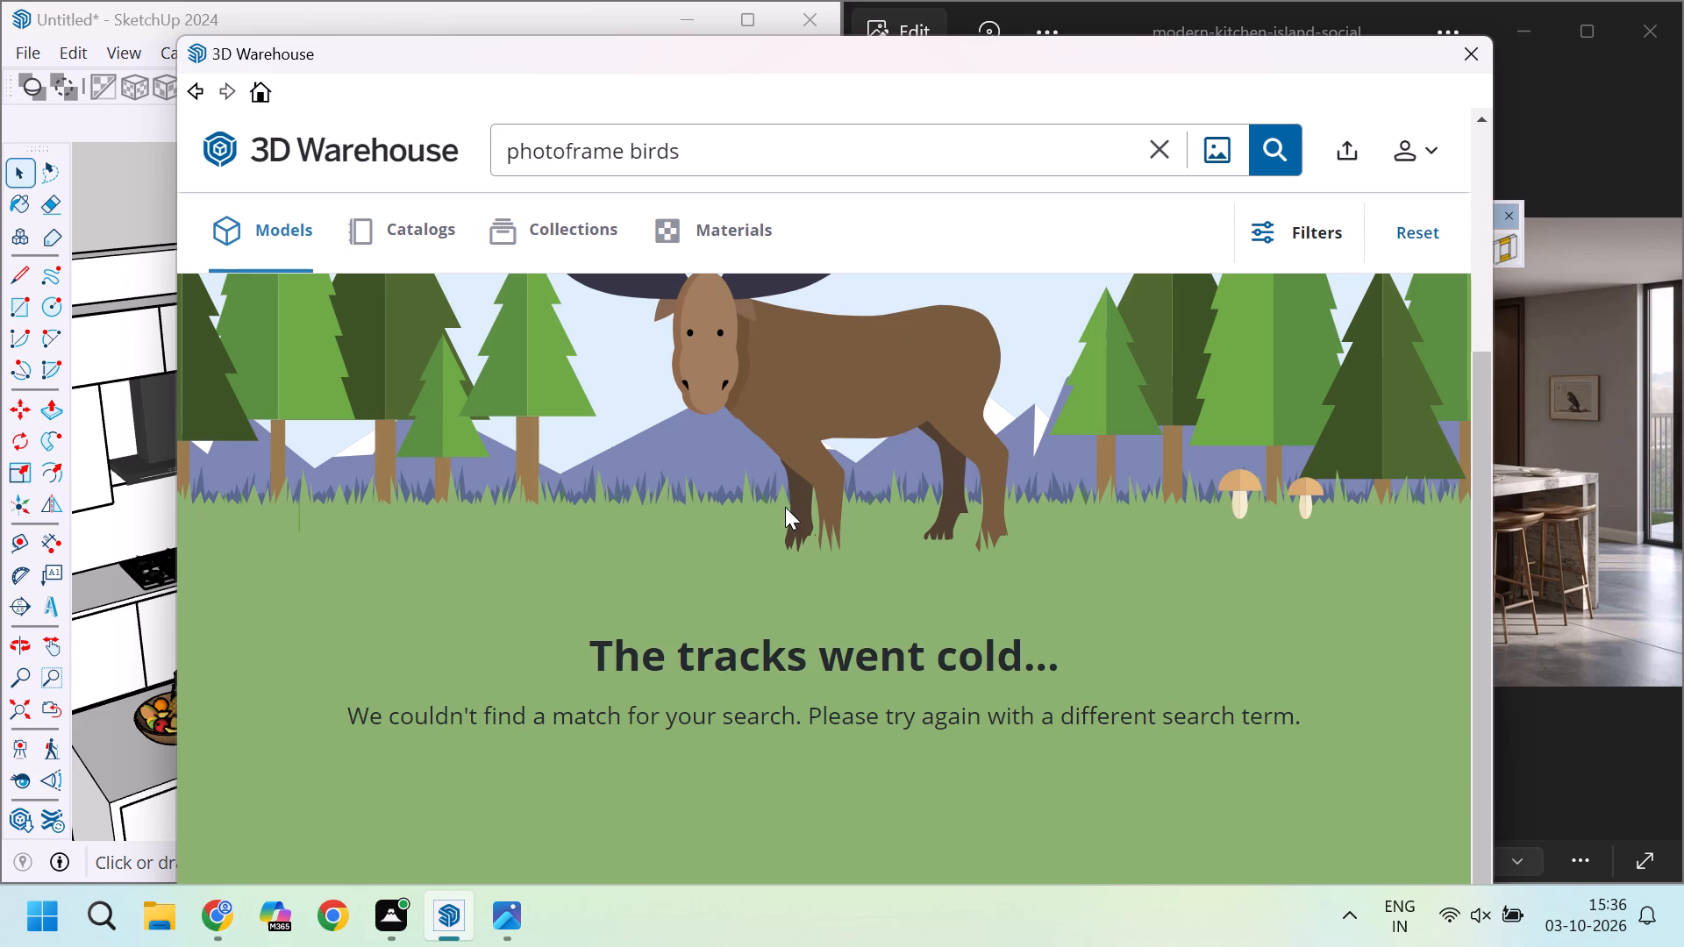
scroll(790, 508, down, 4)
scroll(790, 508, up, 2)
scroll(698, 299, up, 11)
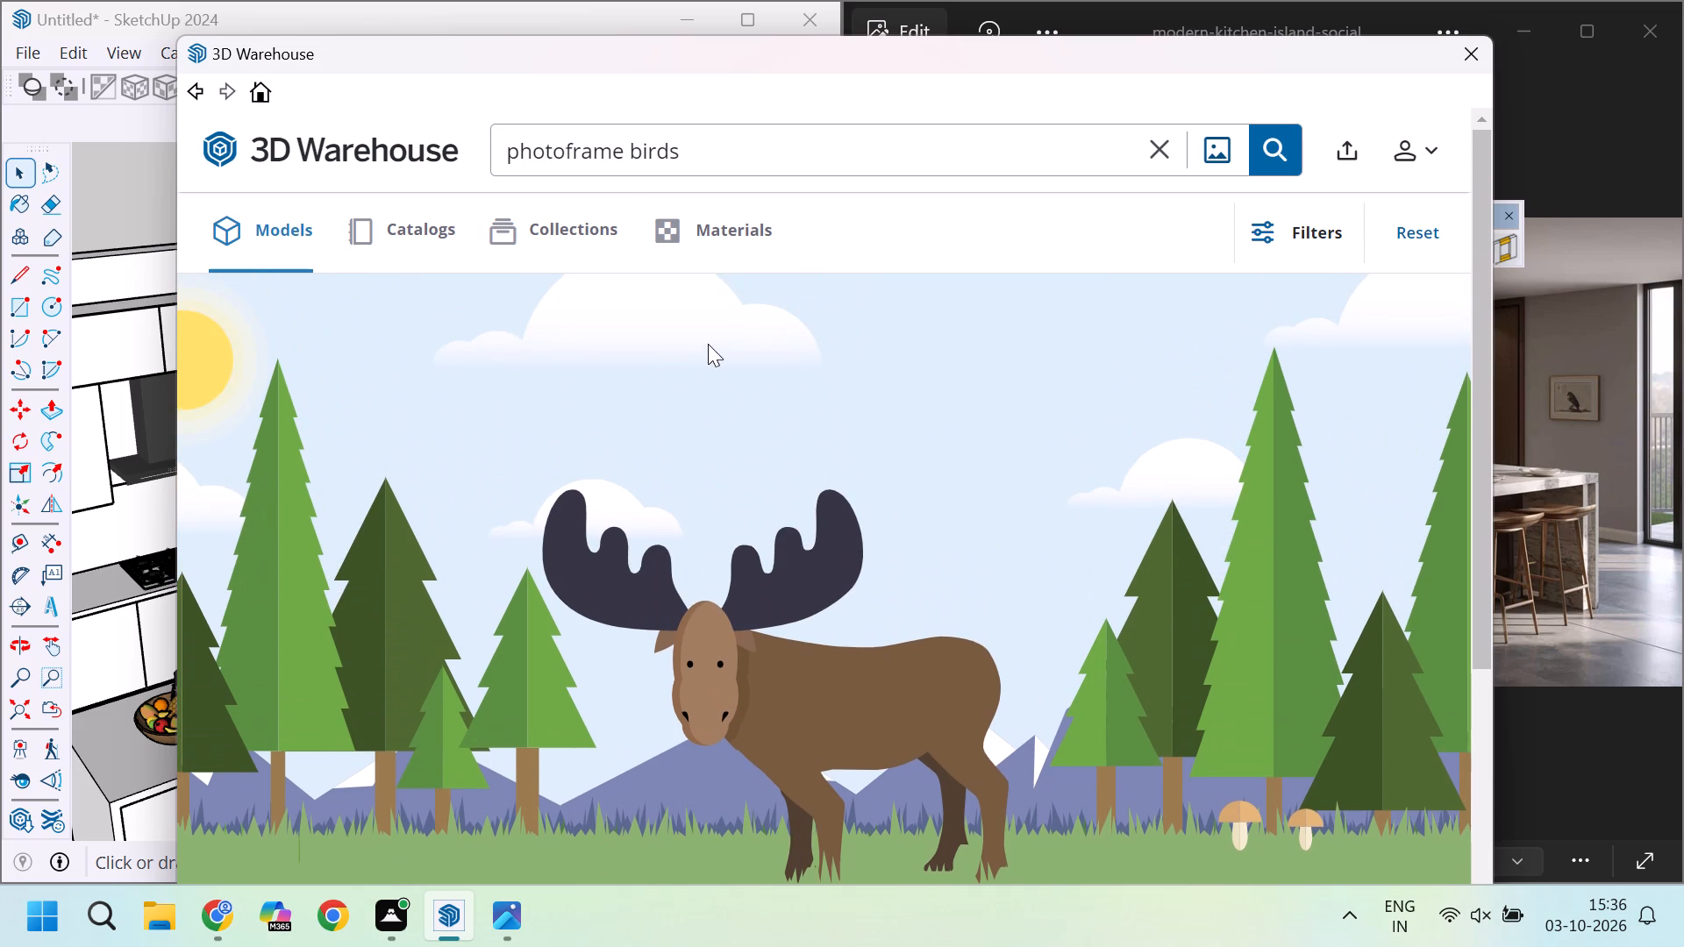
scroll(708, 344, up, 4)
scroll(638, 355, down, 12)
scroll(731, 455, up, 12)
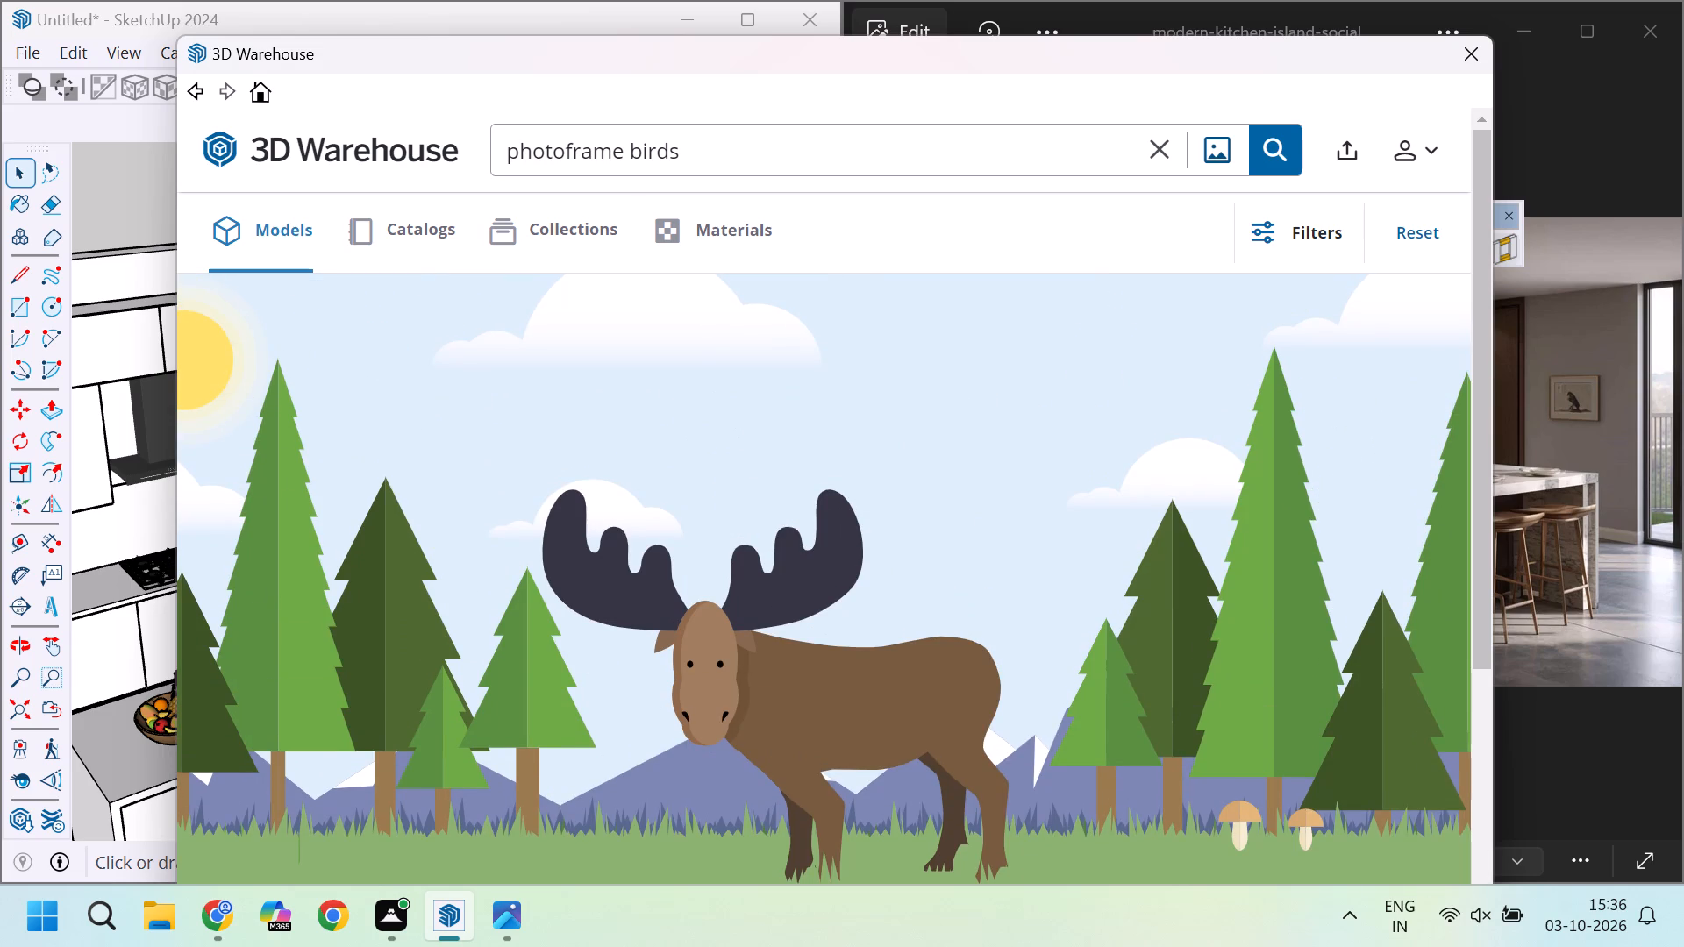
Shorten the search term to "photo birds" and search the model library again.
click(624, 149)
key(BackSpace)
key(BackSpace)
key(BackSpace)
key(BackSpace)
key(BackSpace)
key(Return)
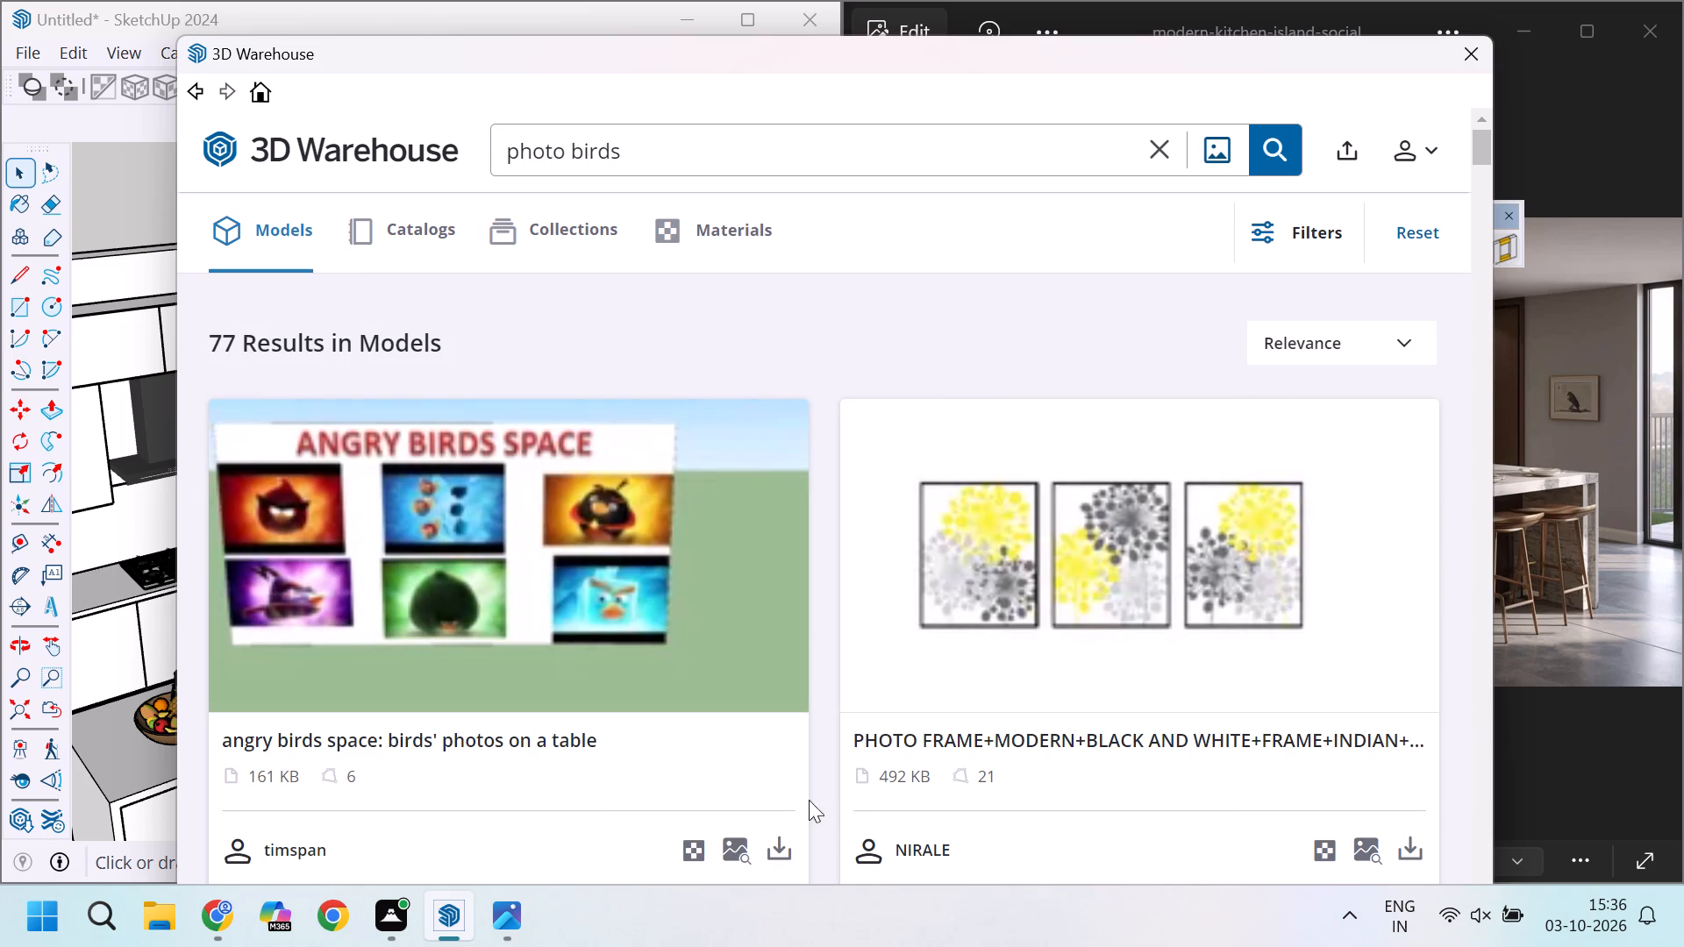
Browse the "photo birds" results from the top down to Birds staty and QUADRO THE LION for framed bird artwork.
scroll(822, 691, down, 7)
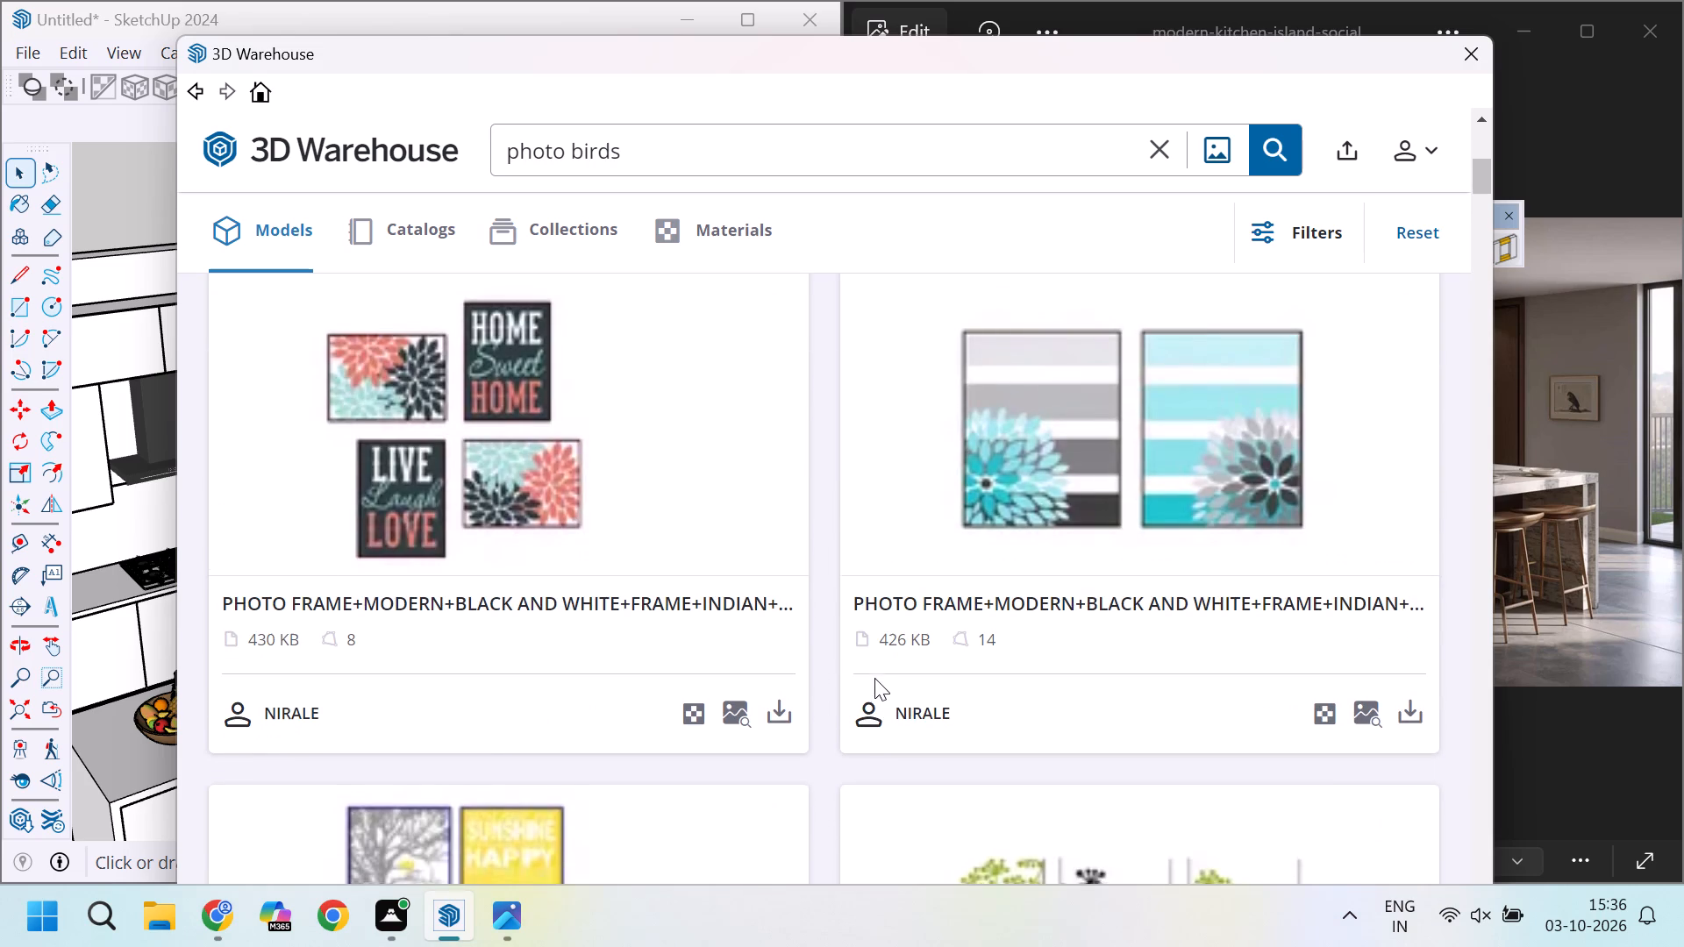
scroll(874, 678, down, 8)
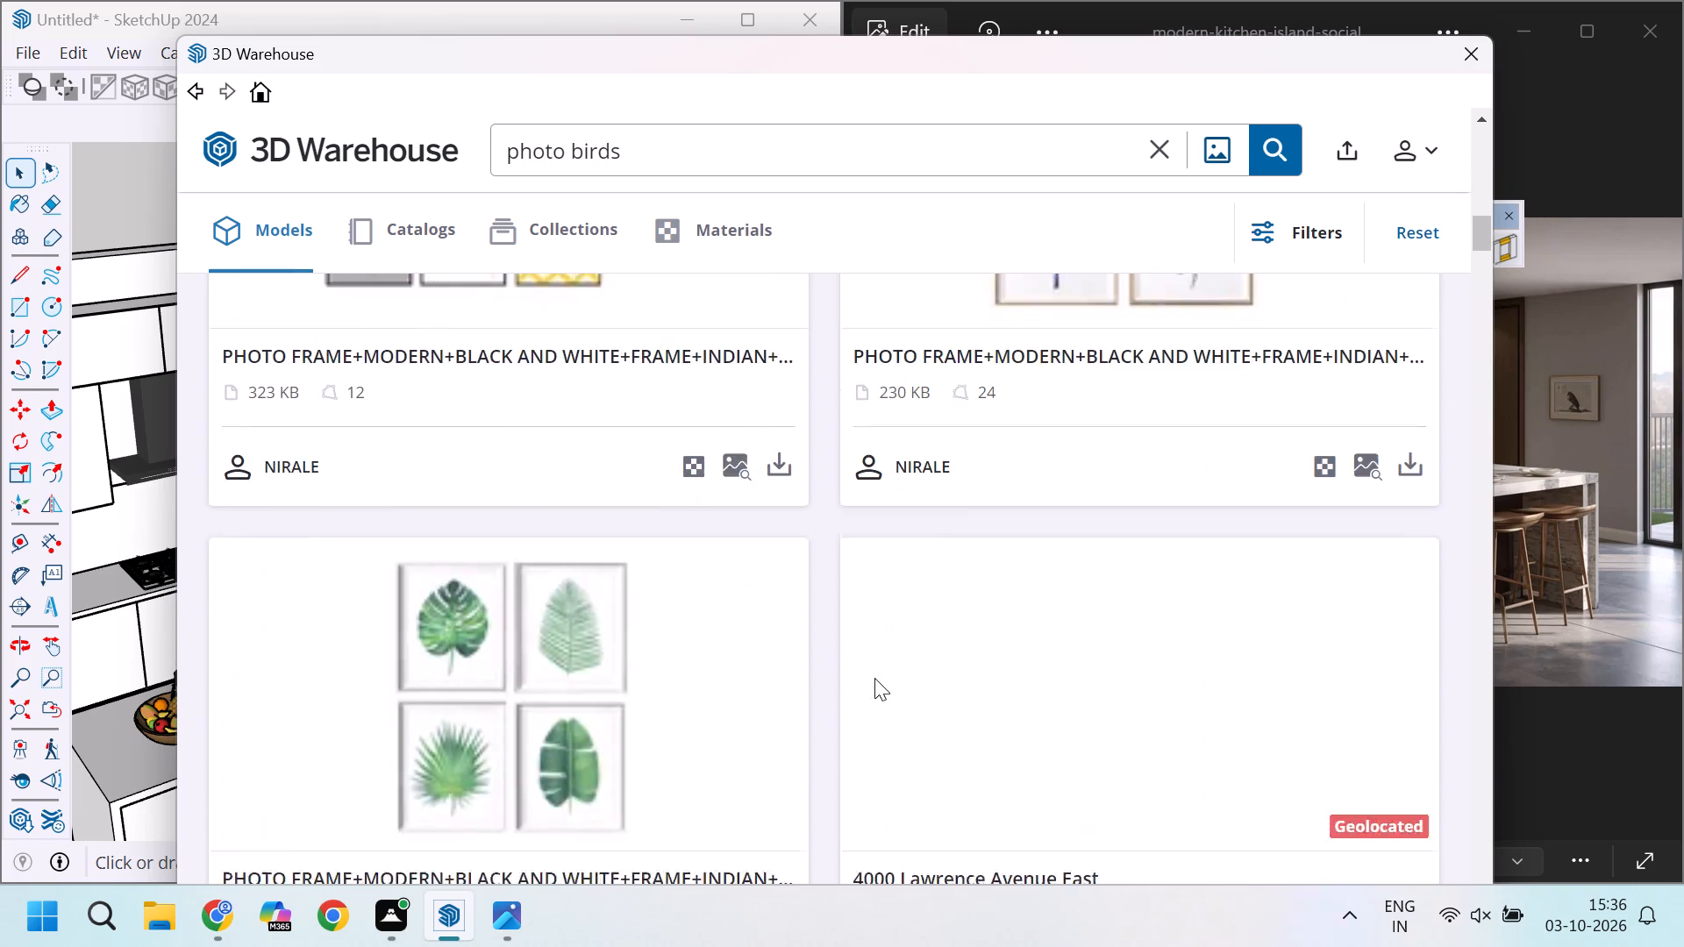
scroll(874, 678, down, 8)
scroll(874, 678, up, 2)
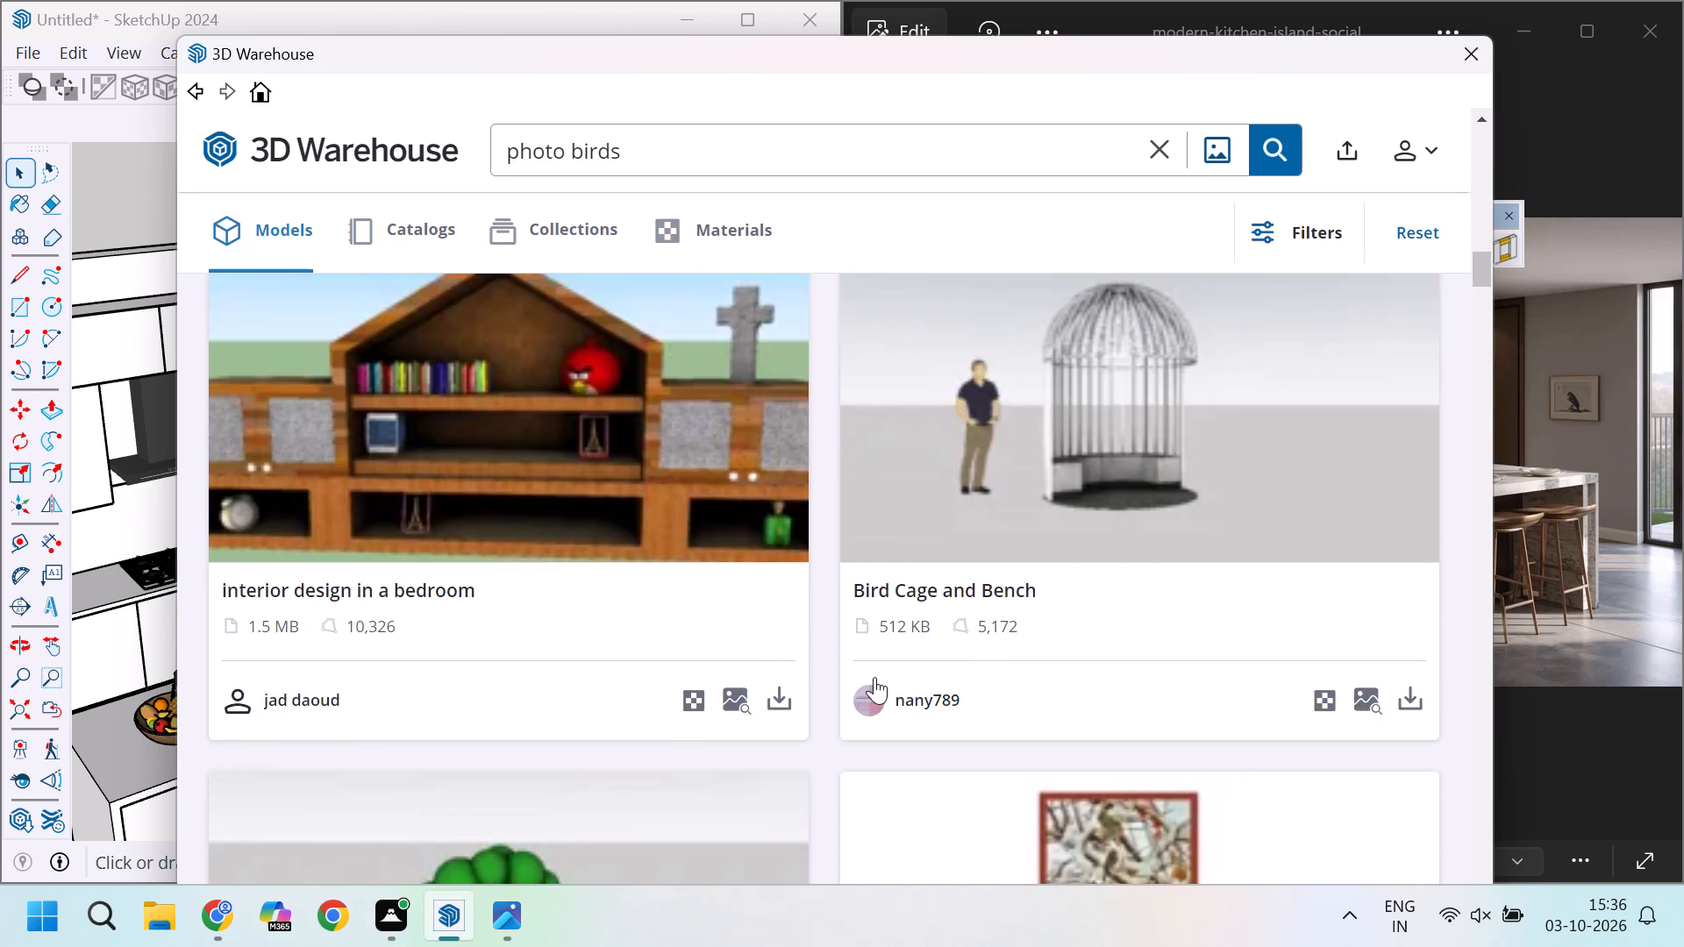
scroll(874, 677, down, 6)
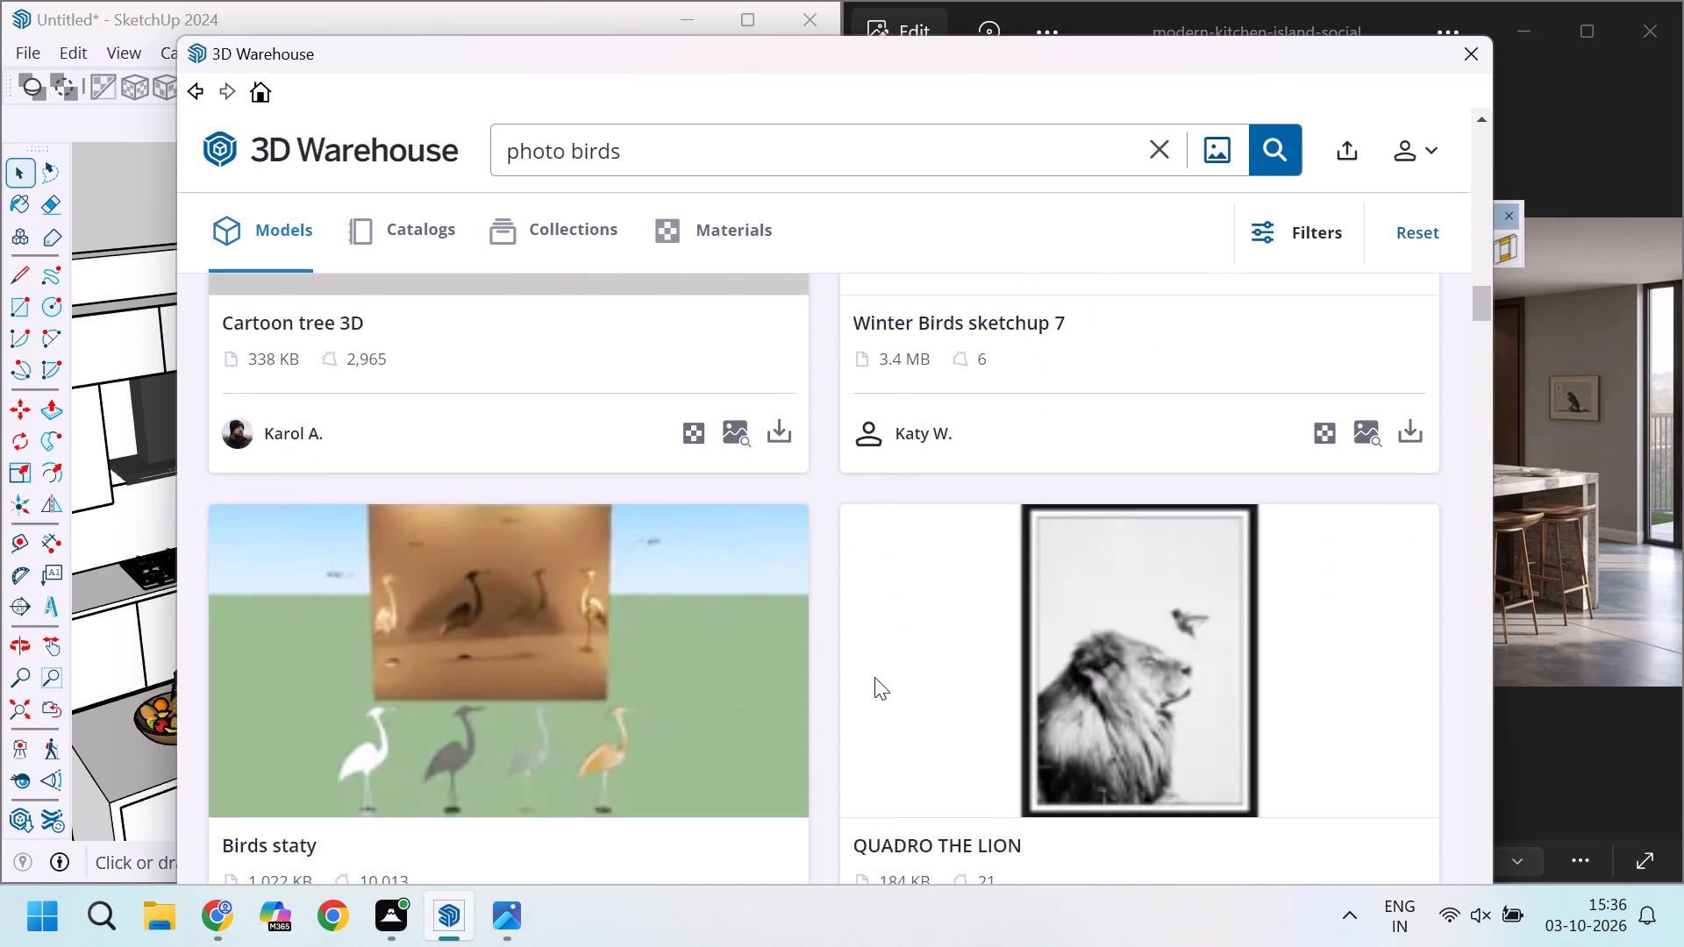
Examine QUADRO THE LION and the following "photo birds" results down to Wall Mirror Baroque Charles II for suitable wall art.
scroll(874, 677, down, 1)
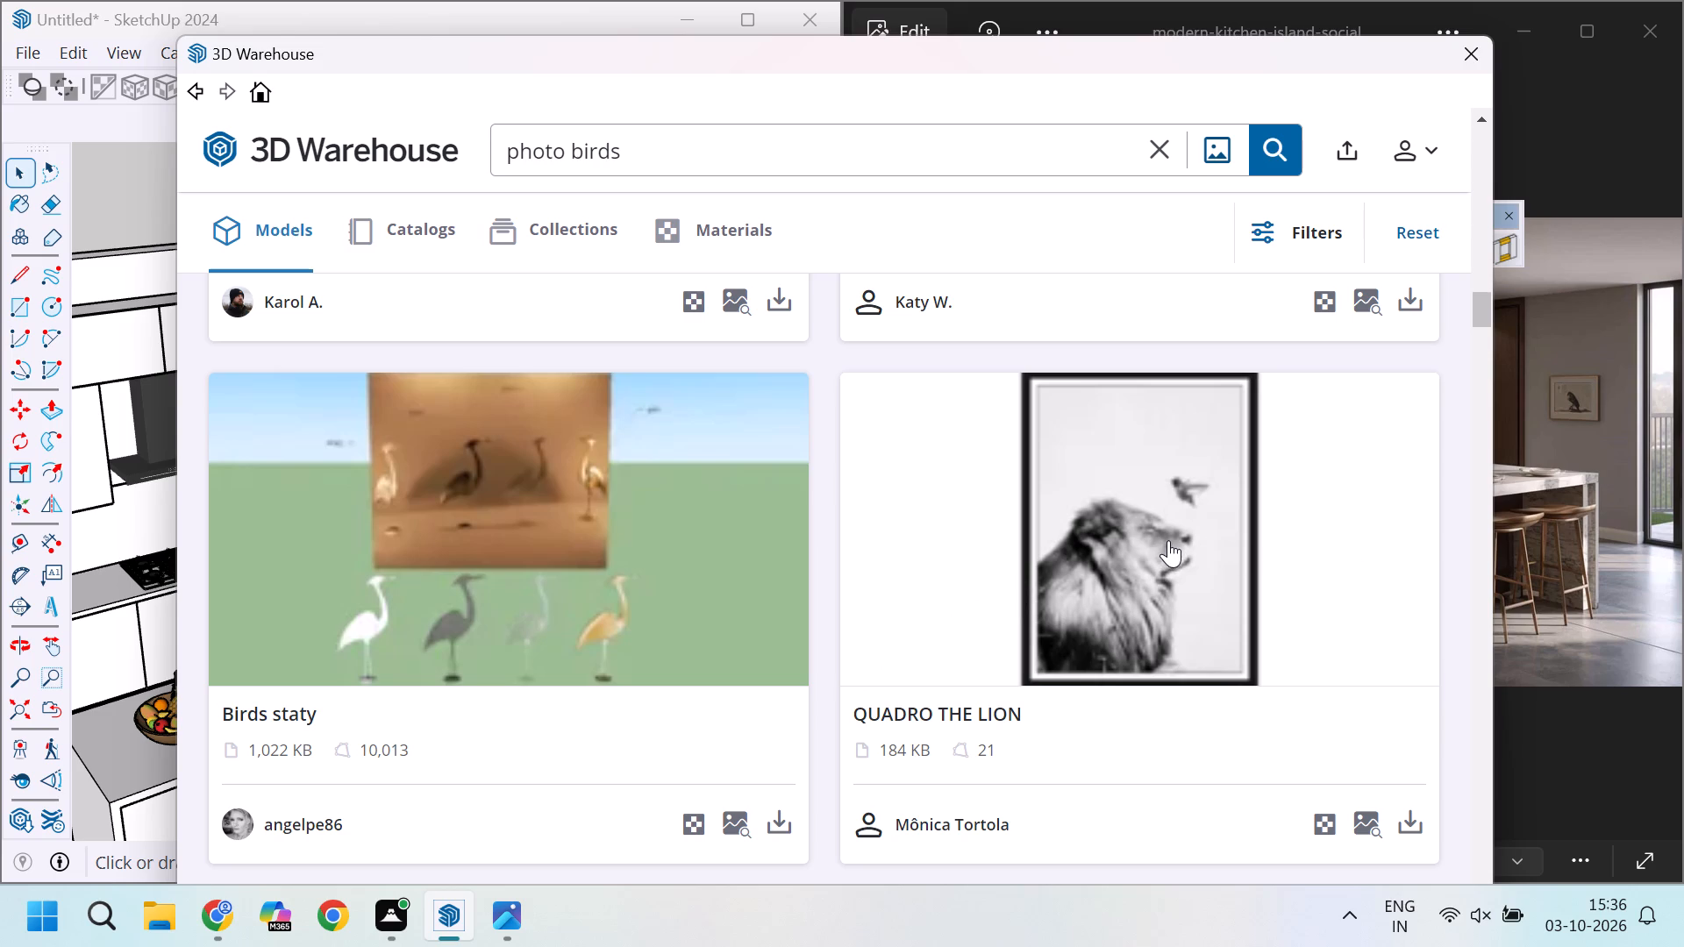
scroll(1201, 481, down, 4)
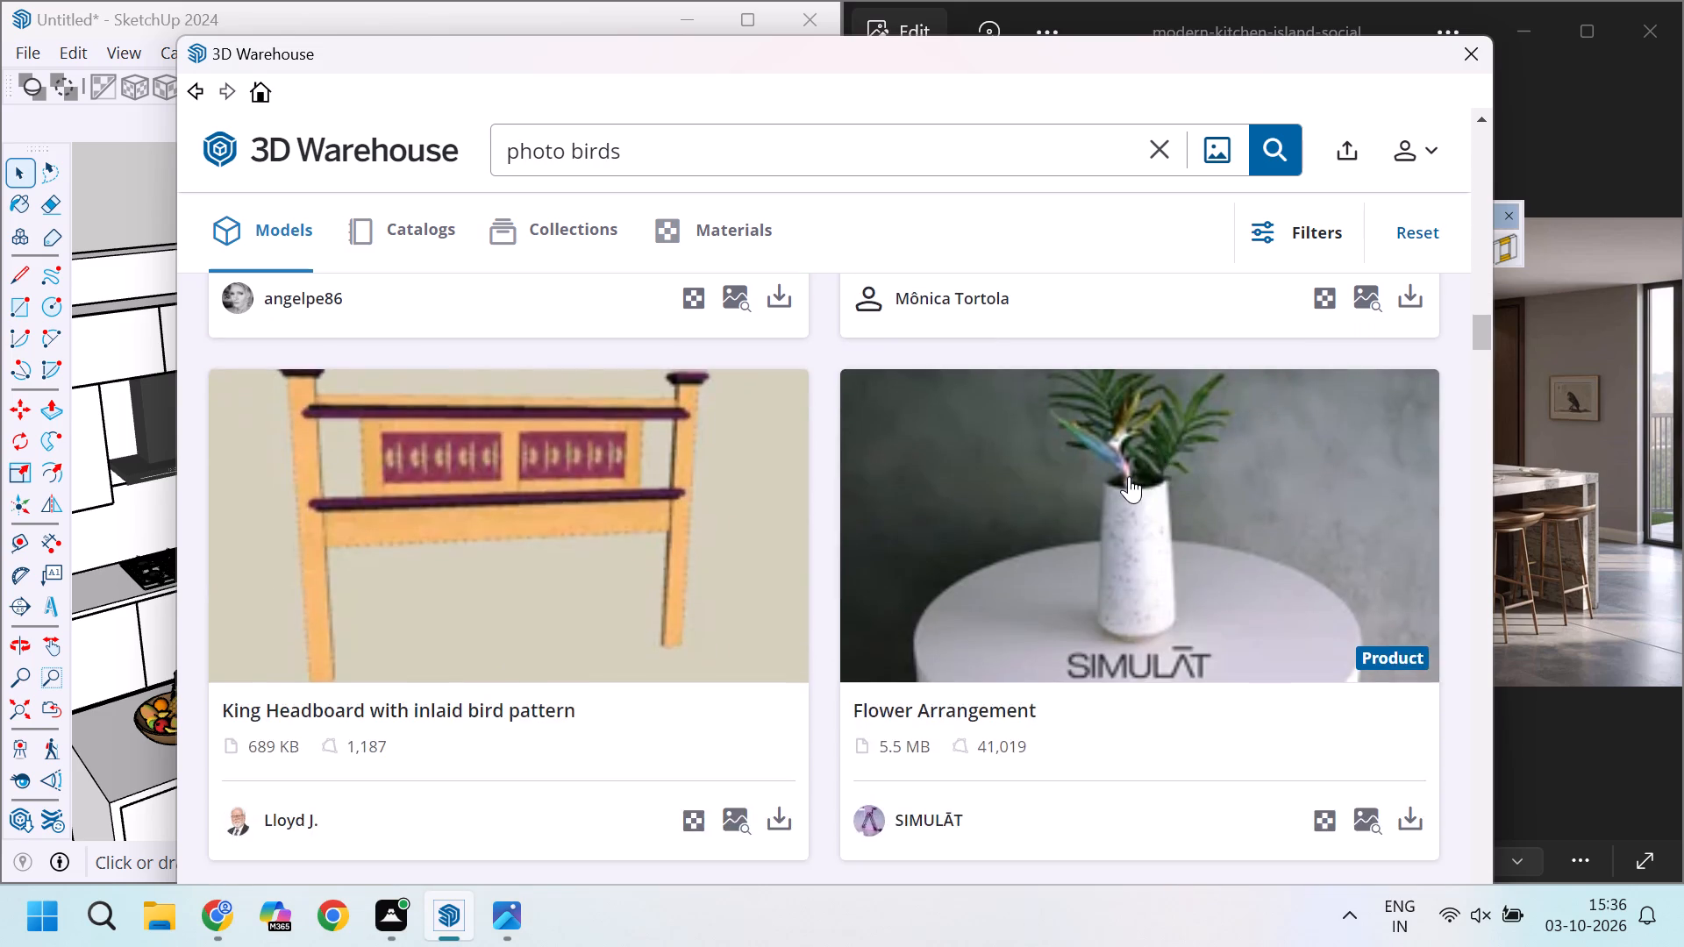
scroll(1129, 476, down, 6)
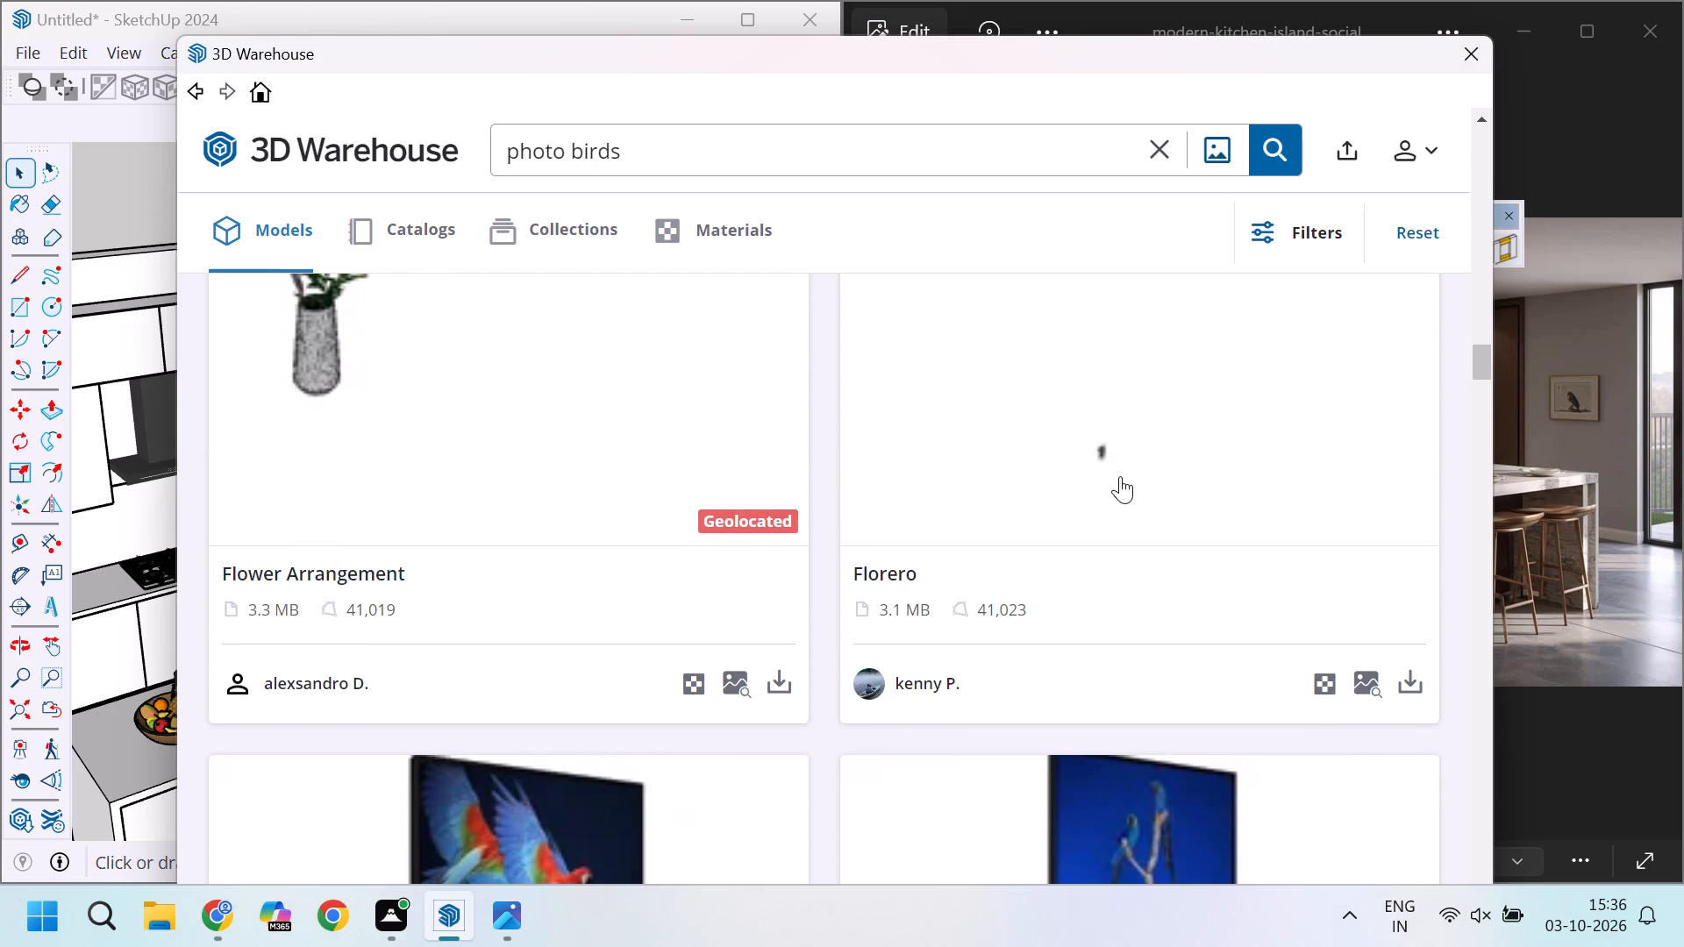
scroll(1120, 476, down, 10)
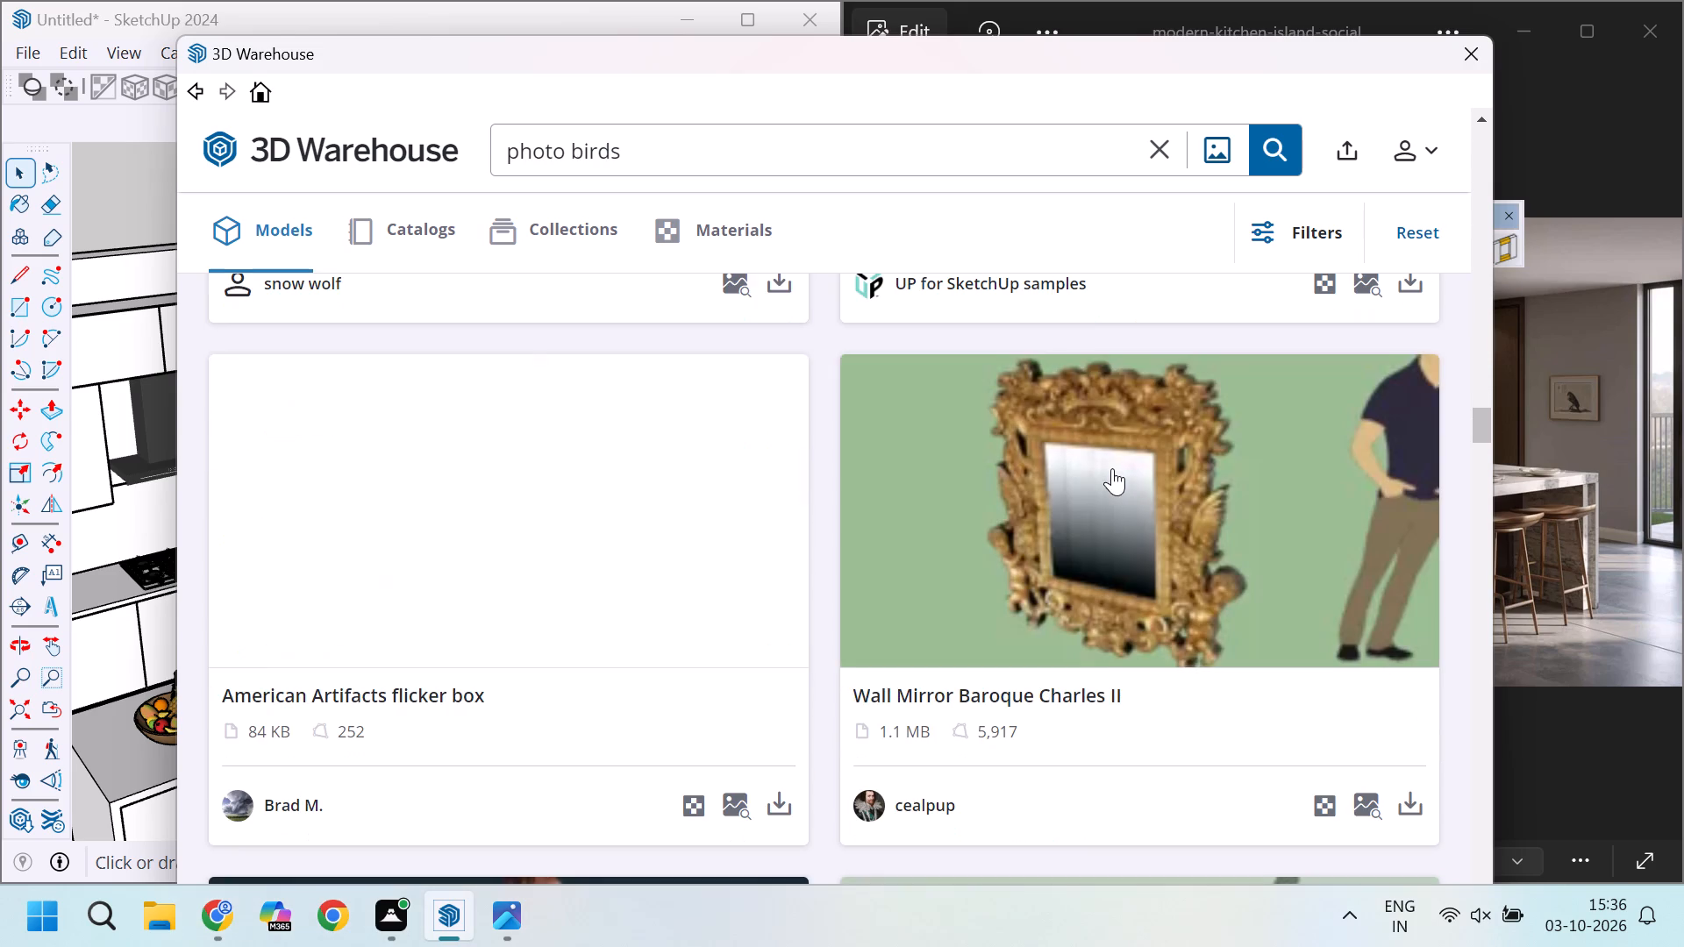
scroll(1112, 468, down, 1)
scroll(1112, 468, up, 1)
scroll(1112, 468, down, 3)
scroll(1112, 468, up, 6)
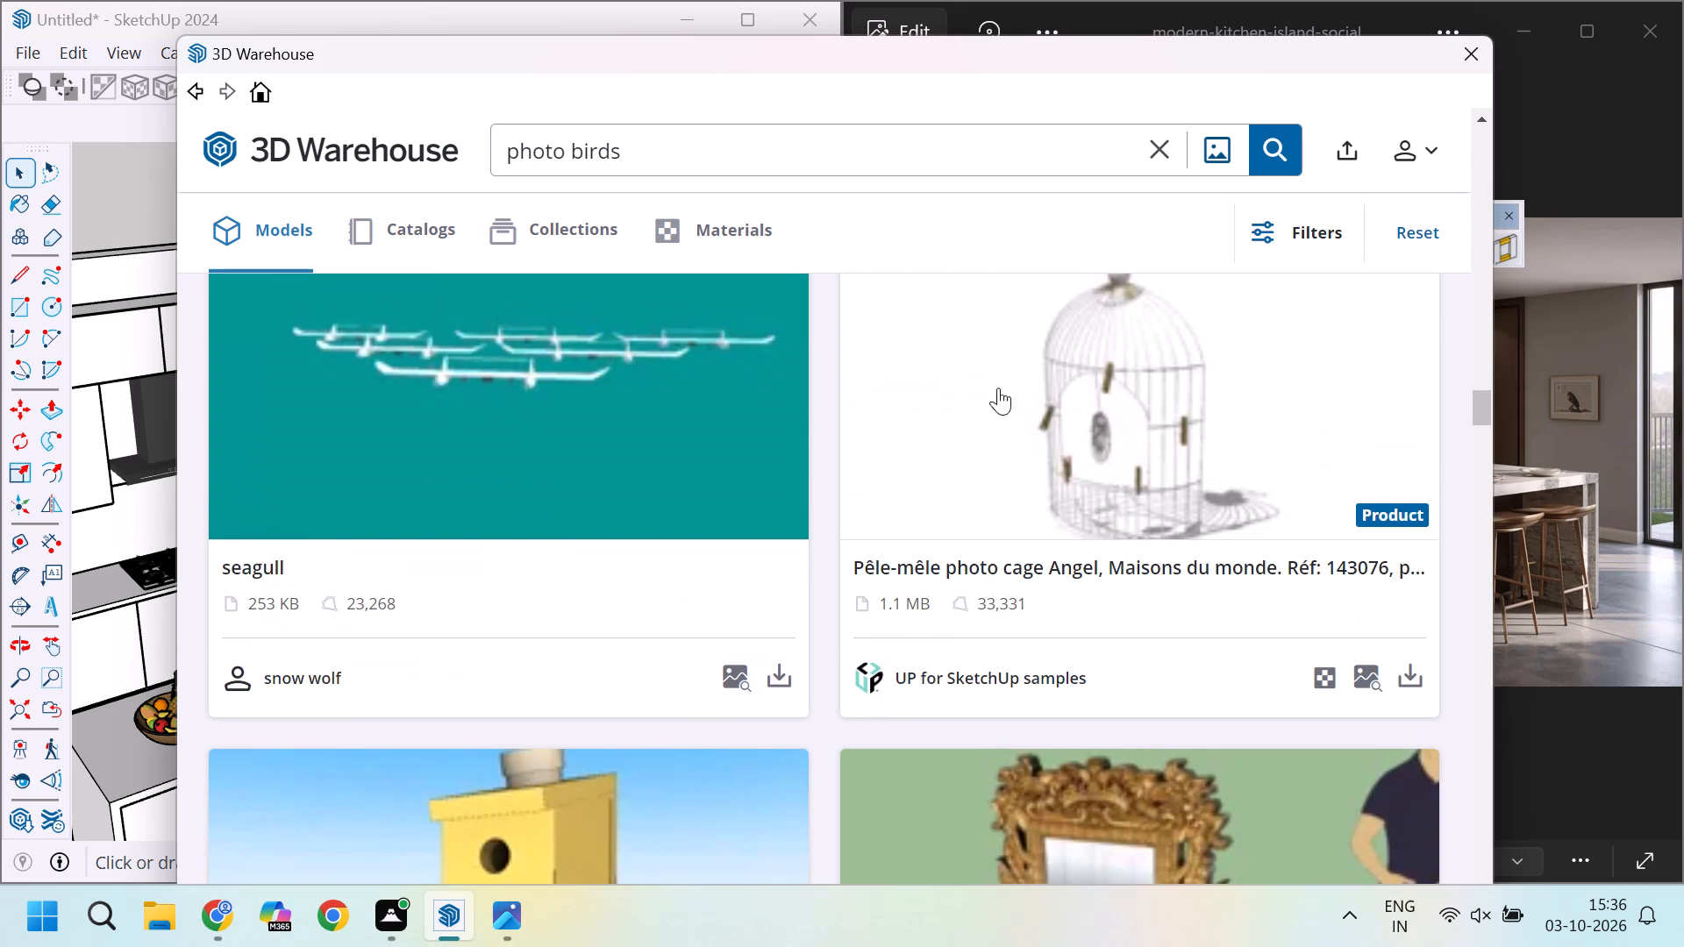
Replace the search term with "art frame" and search the model library.
click(752, 136)
key(BackSpace)
key(BackSpace)
key(BackSpace)
key(BackSpace)
key(BackSpace)
key(BackSpace)
key(BackSpace)
key(BackSpace)
key(BackSpace)
key(BackSpace)
key(BackSpace)
key(BackSpace)
key(BackSpace)
key(BackSpace)
key(BackSpace)
key(BackSpace)
key(BackSpace)
key(BackSpace)
key(BackSpace)
text(art frame)
key(Return)
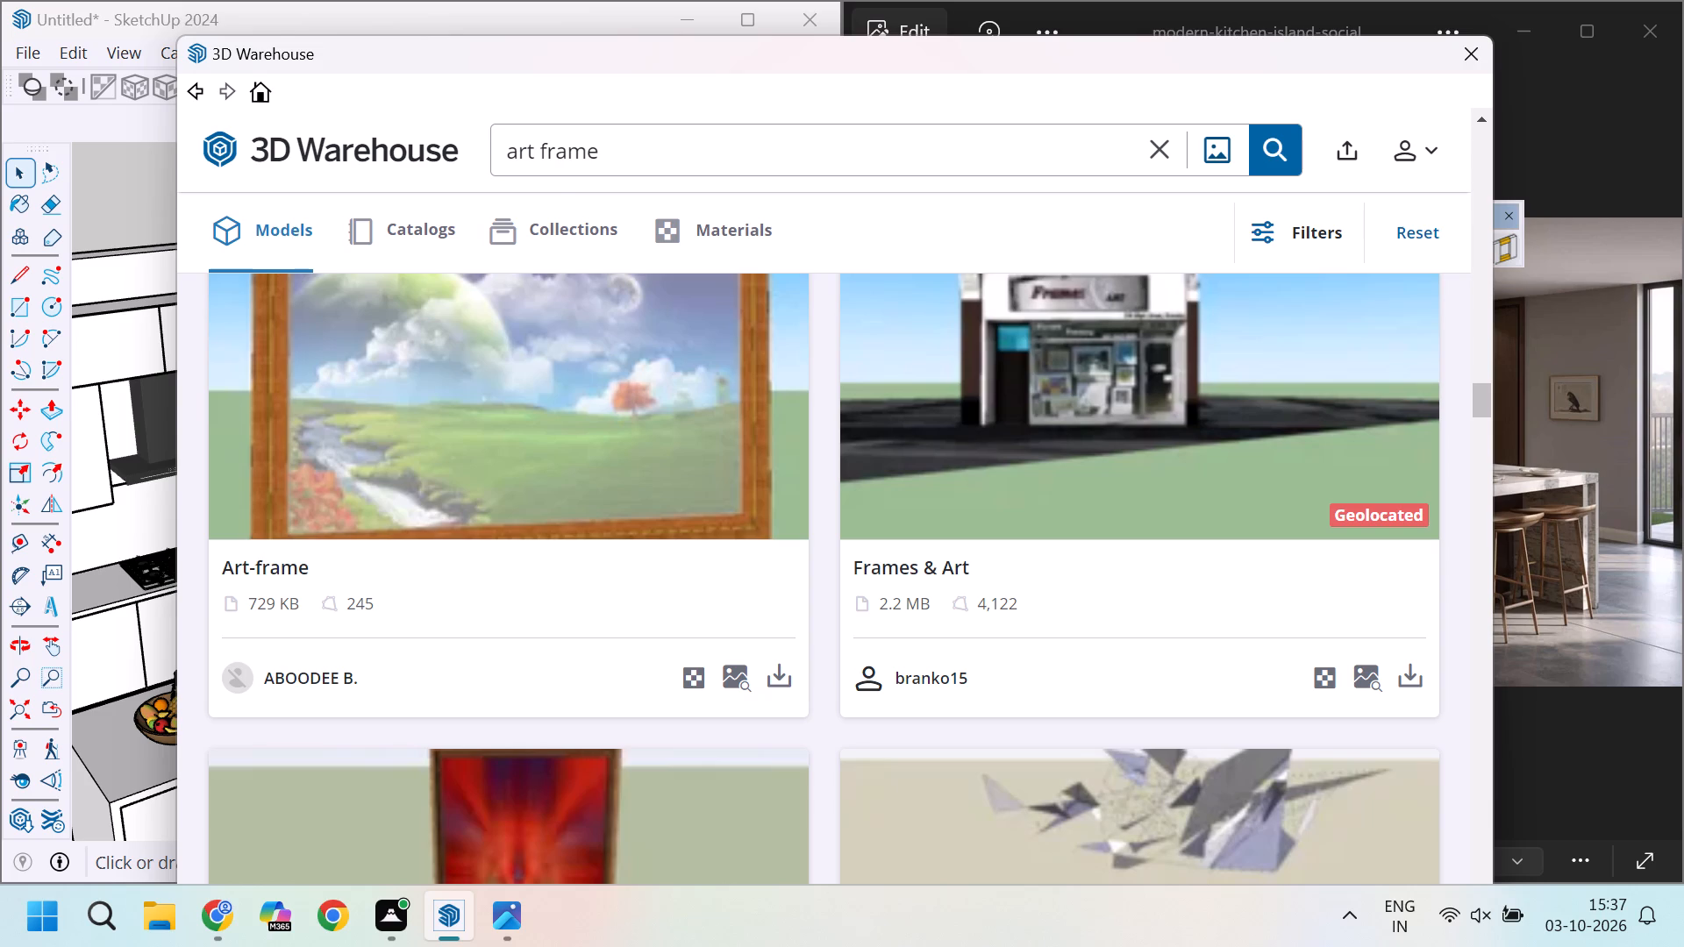
Return to the first "art frame" results and examine them down to the black-and-white Art Frames pair for suitable wall art.
scroll(674, 395, up, 4)
scroll(674, 395, up, 20)
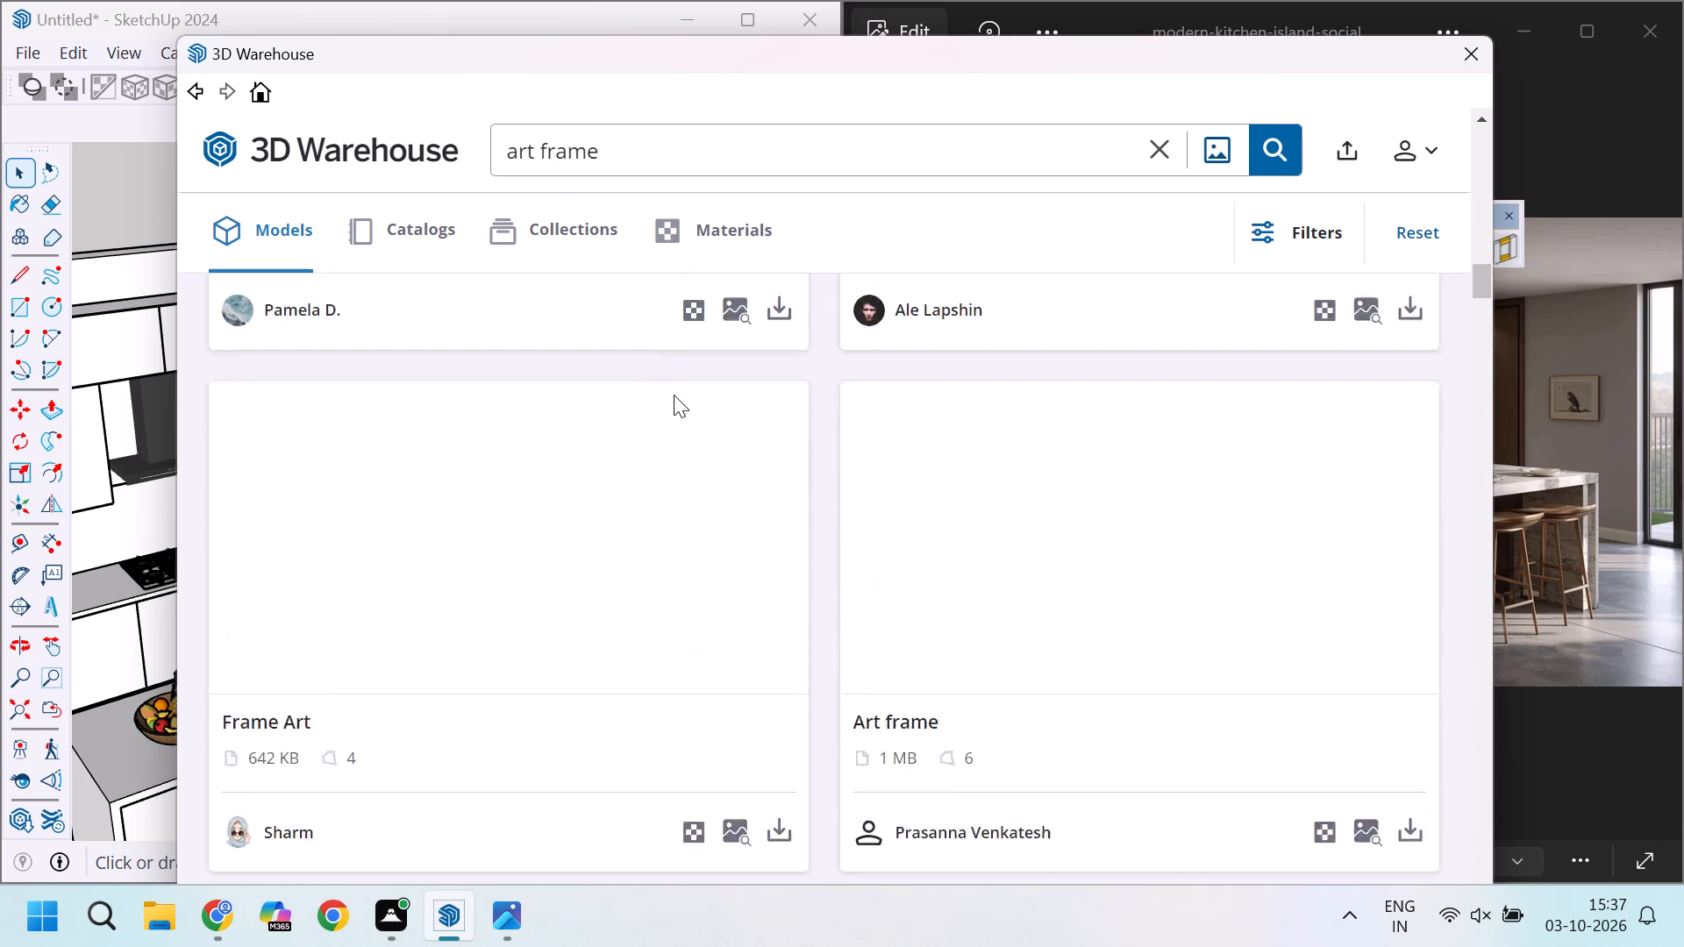
scroll(674, 395, up, 20)
scroll(674, 395, up, 17)
scroll(674, 395, down, 4)
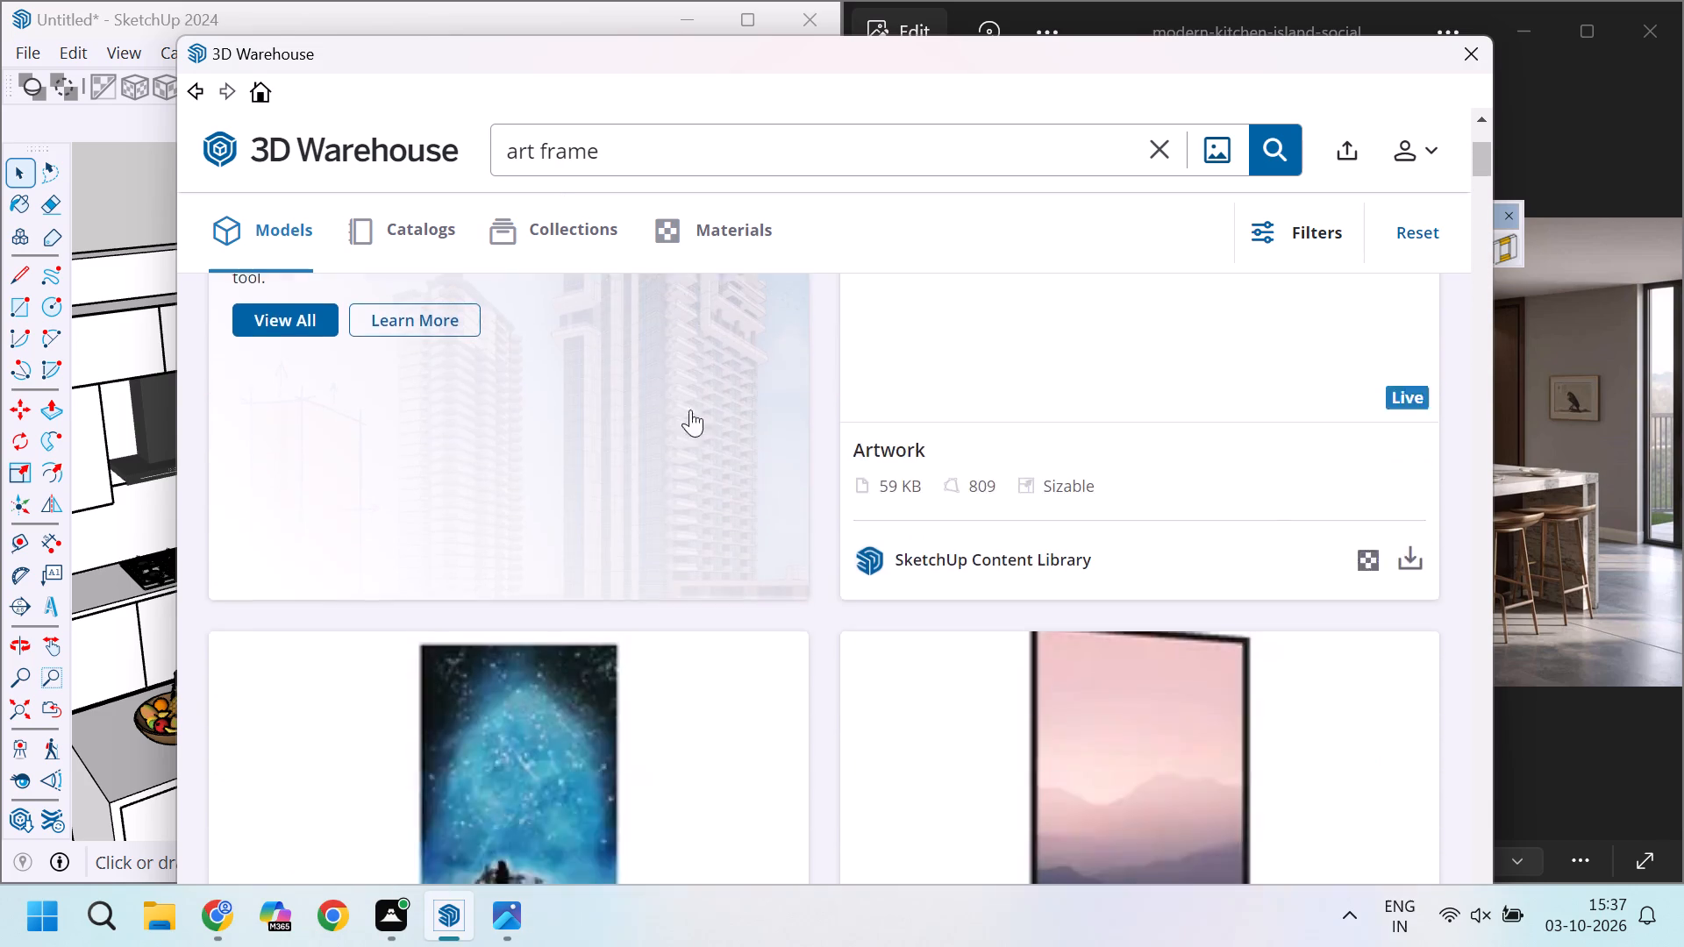
scroll(988, 505, down, 8)
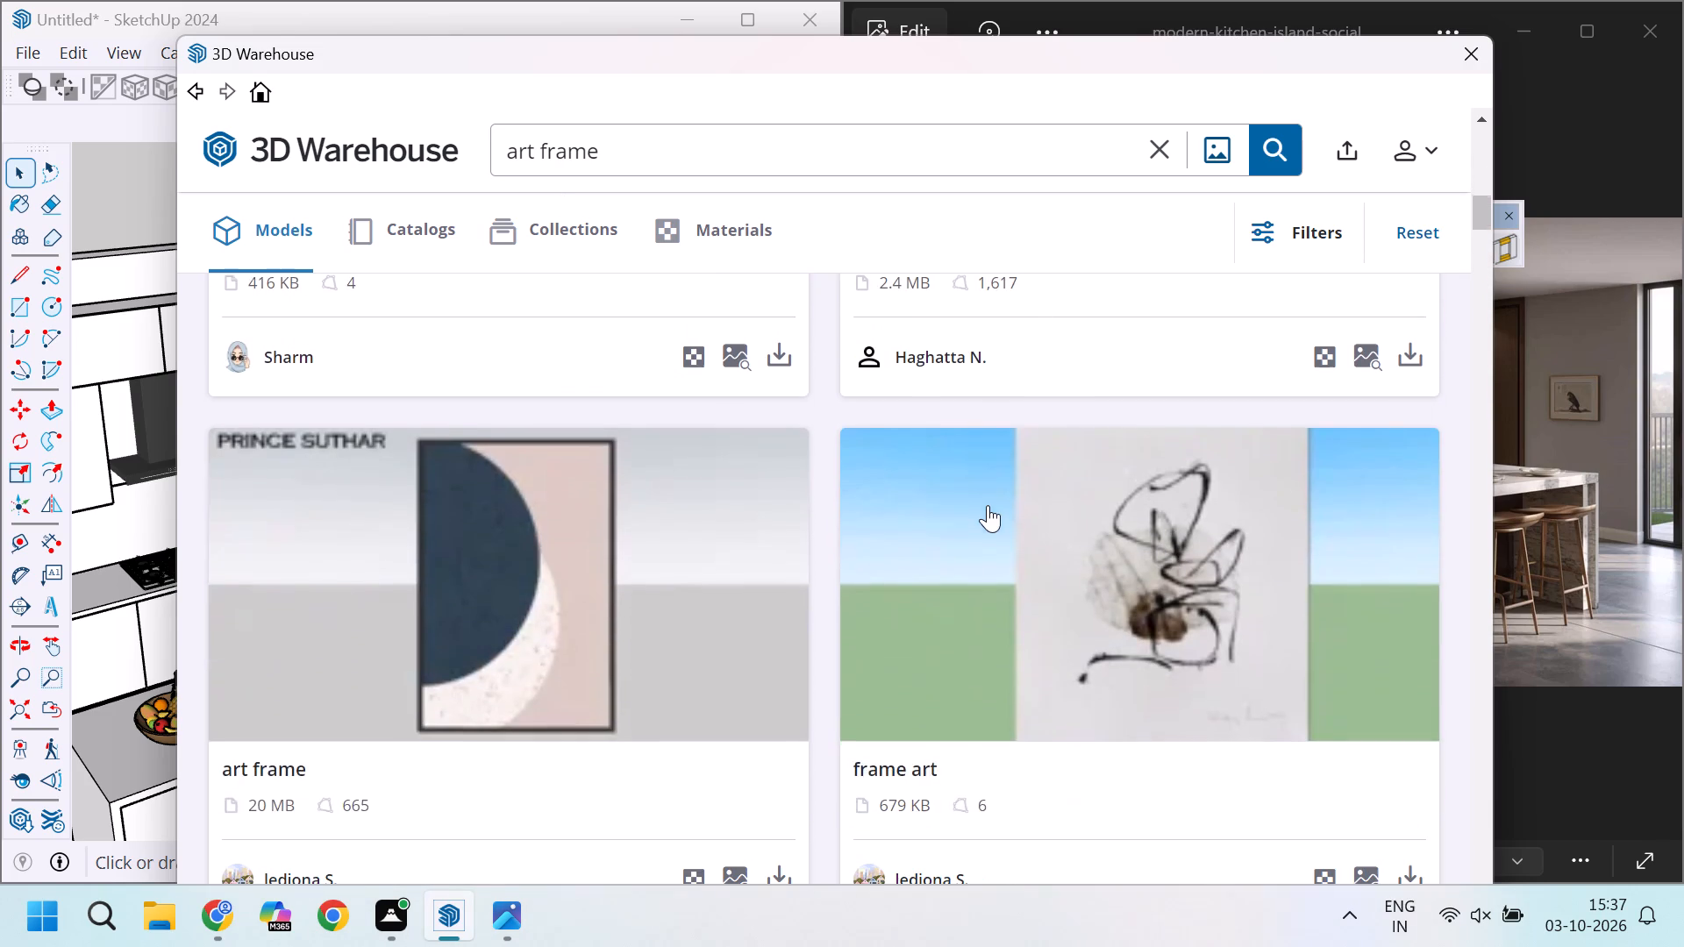
scroll(988, 505, down, 4)
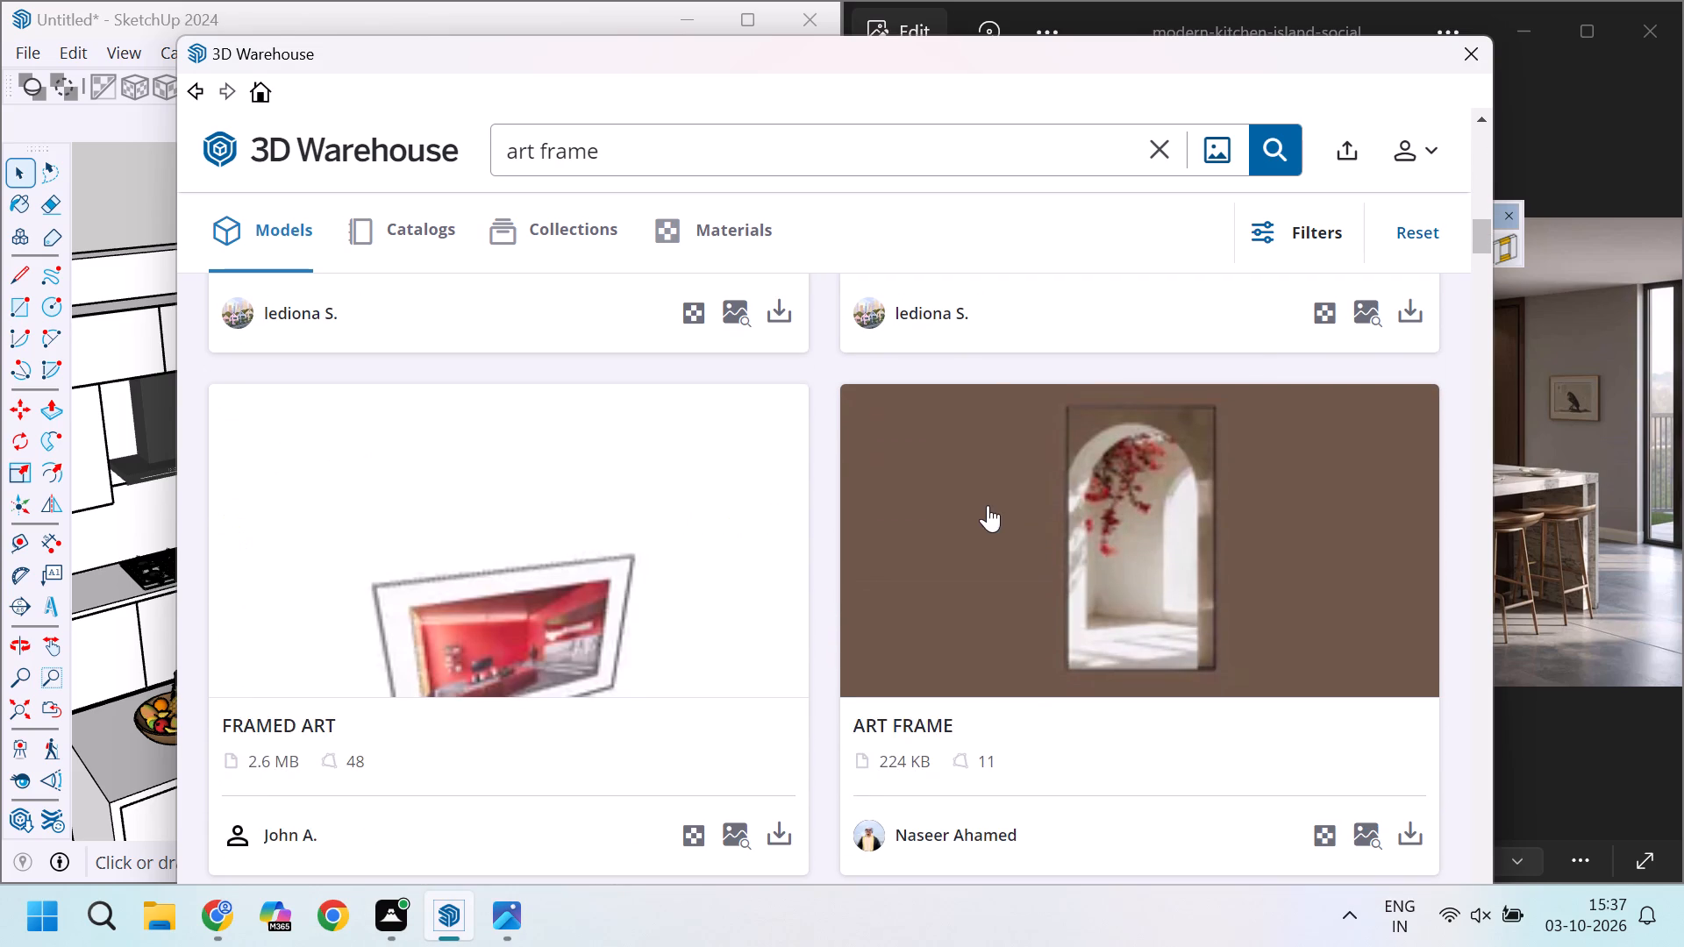
scroll(991, 505, down, 5)
scroll(991, 505, up, 1)
scroll(992, 505, down, 2)
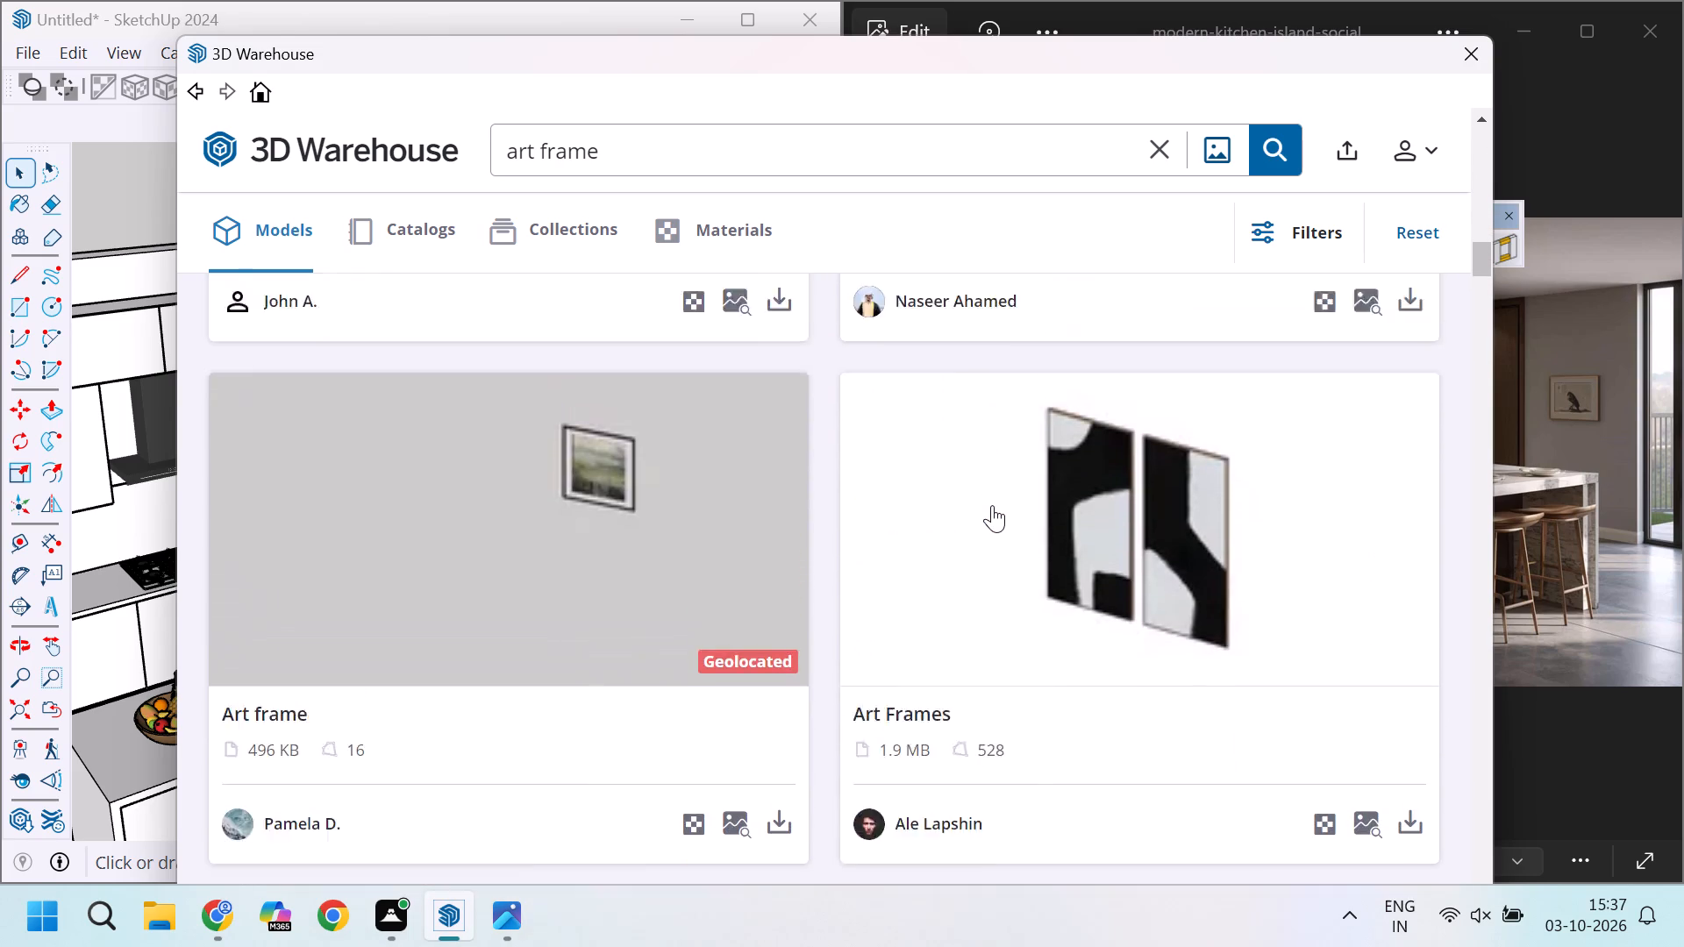
Examine the following "art frame" results, including the Framed Art models and the horse picture Accessory, Framed Art, for kitchen wall decor.
scroll(992, 505, down, 6)
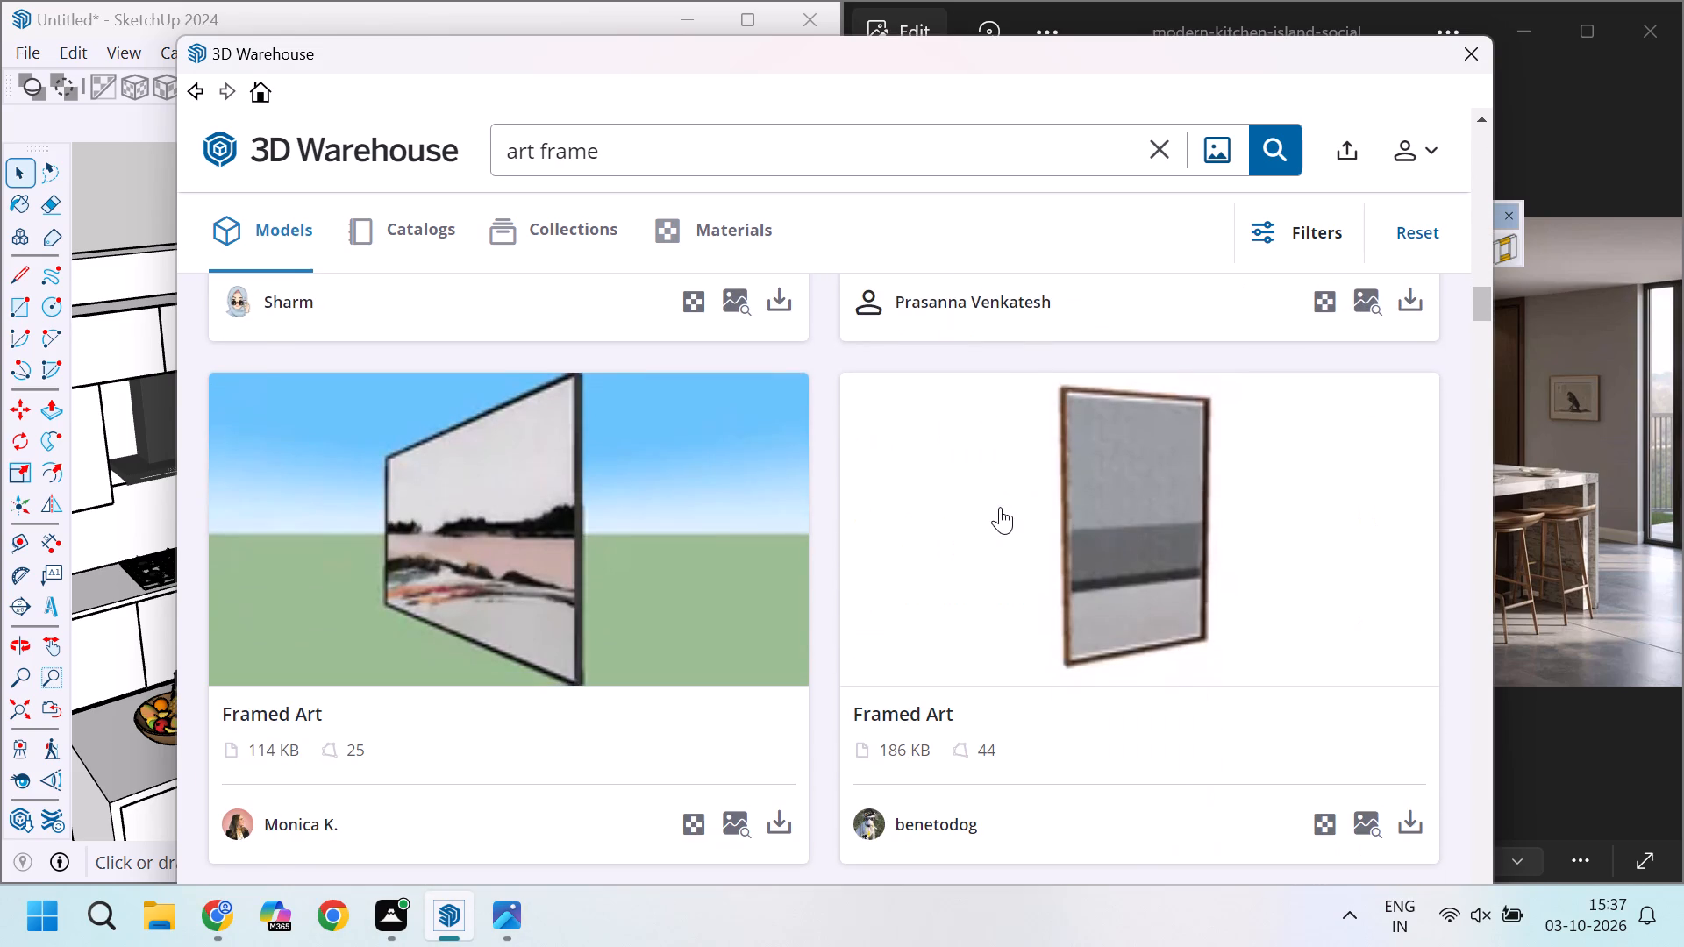
scroll(1000, 507, down, 6)
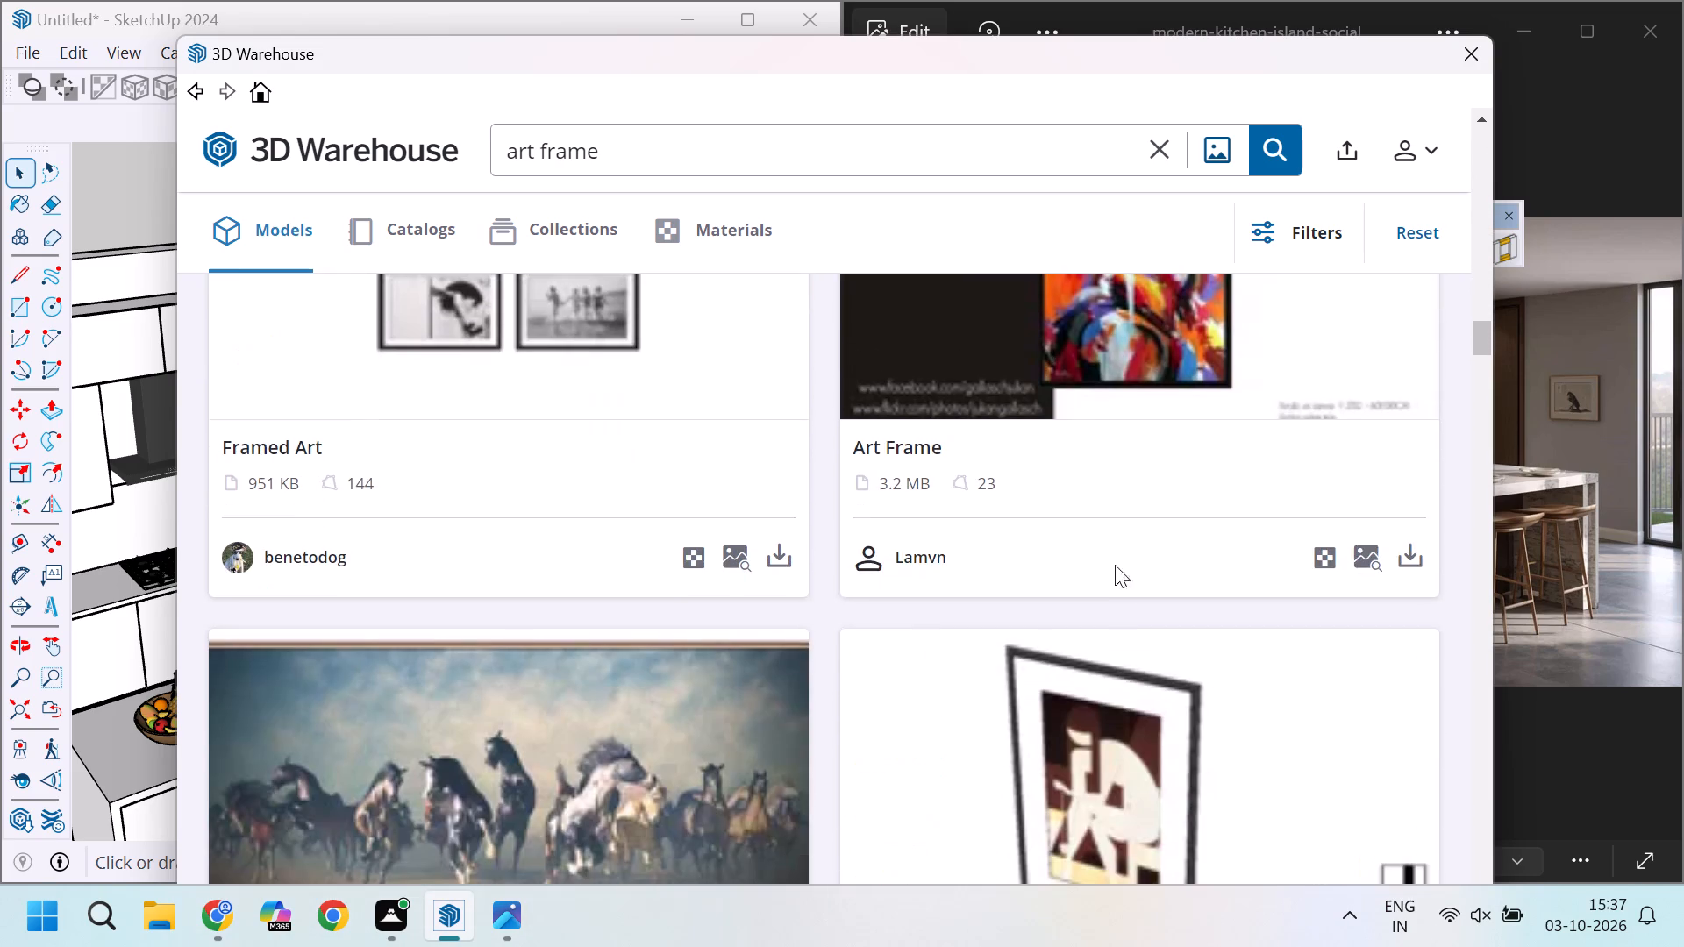
scroll(1091, 579, down, 7)
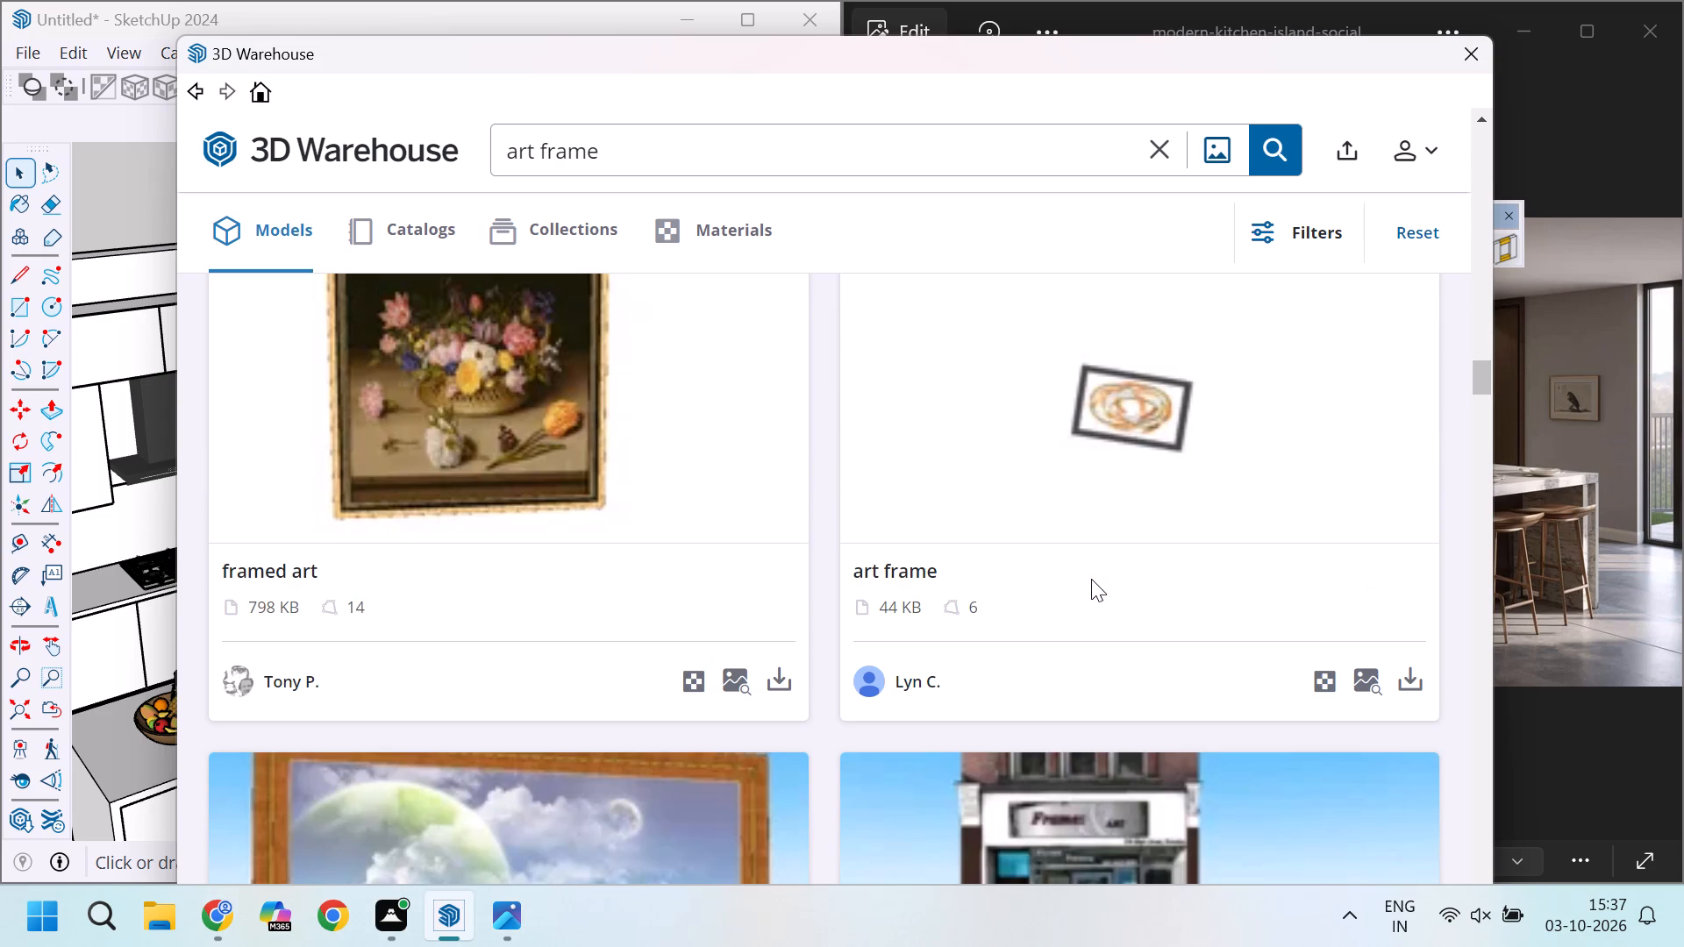
scroll(1052, 594, up, 5)
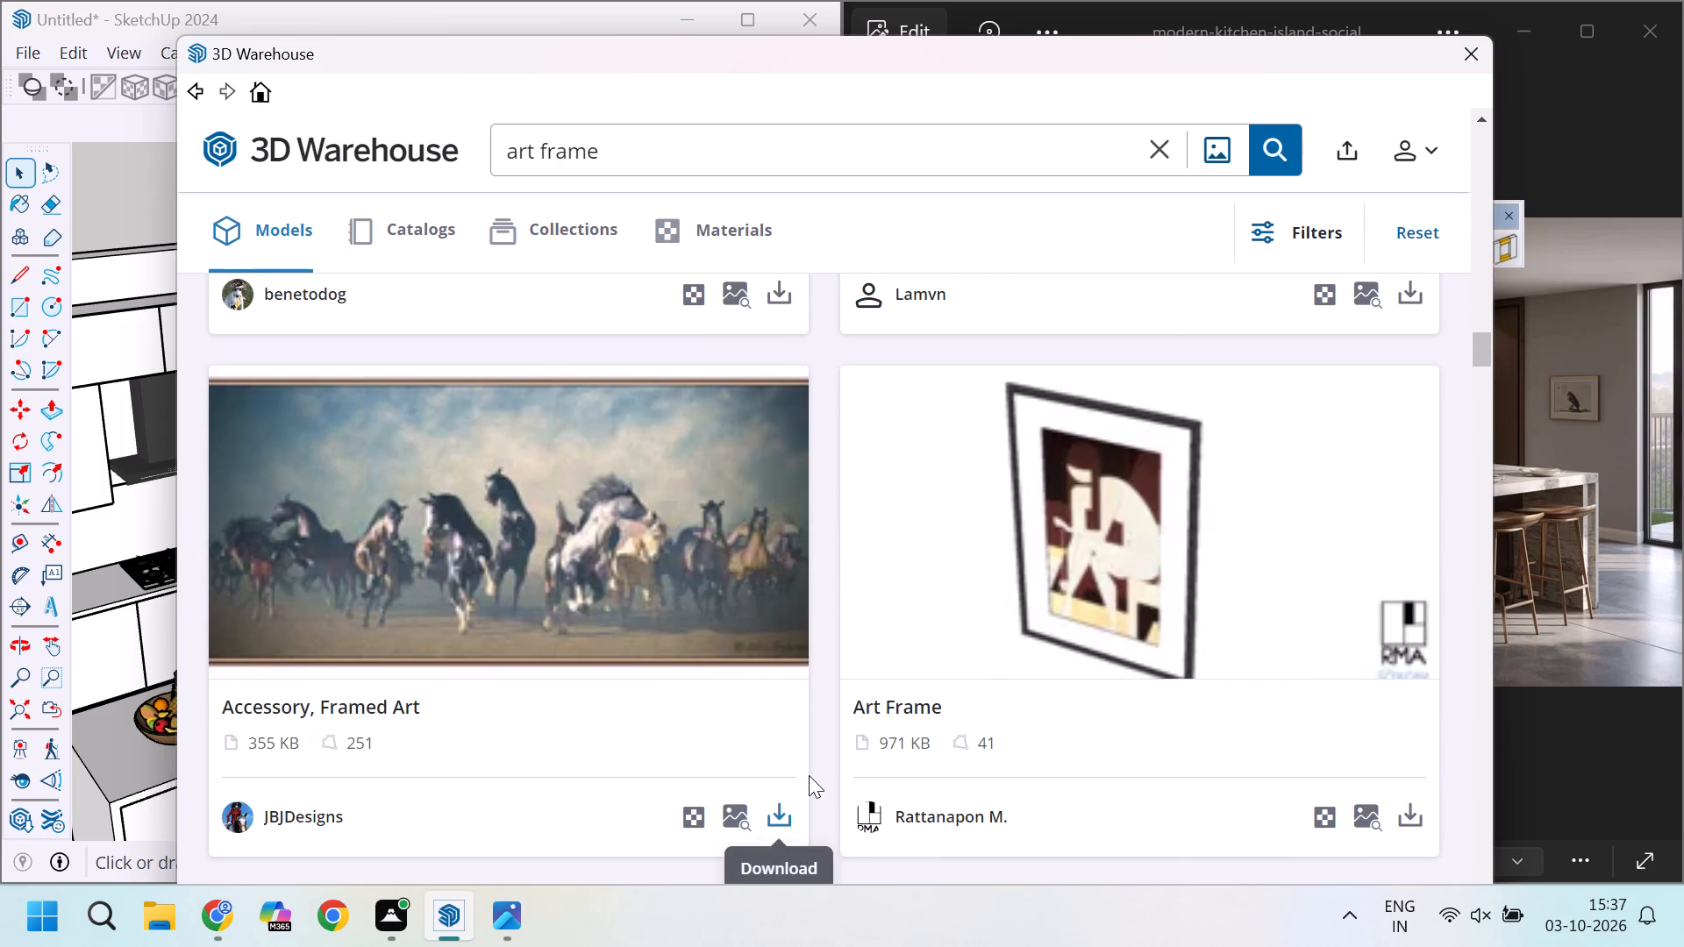
scroll(929, 669, down, 10)
scroll(931, 667, up, 10)
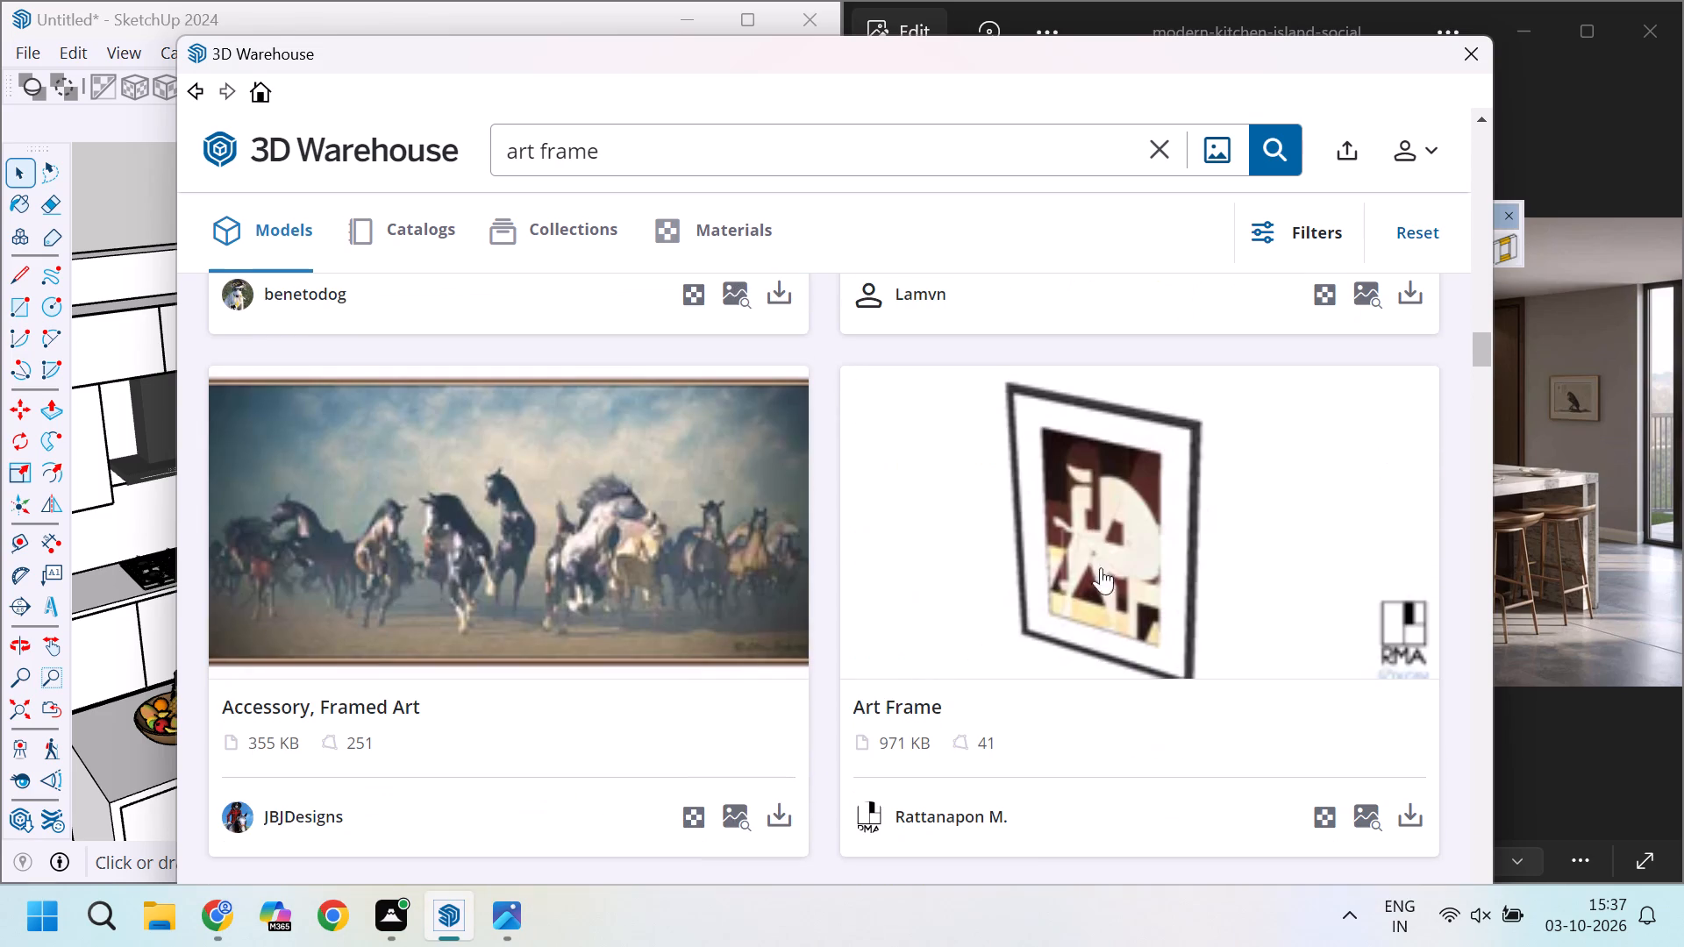
scroll(710, 637, down, 6)
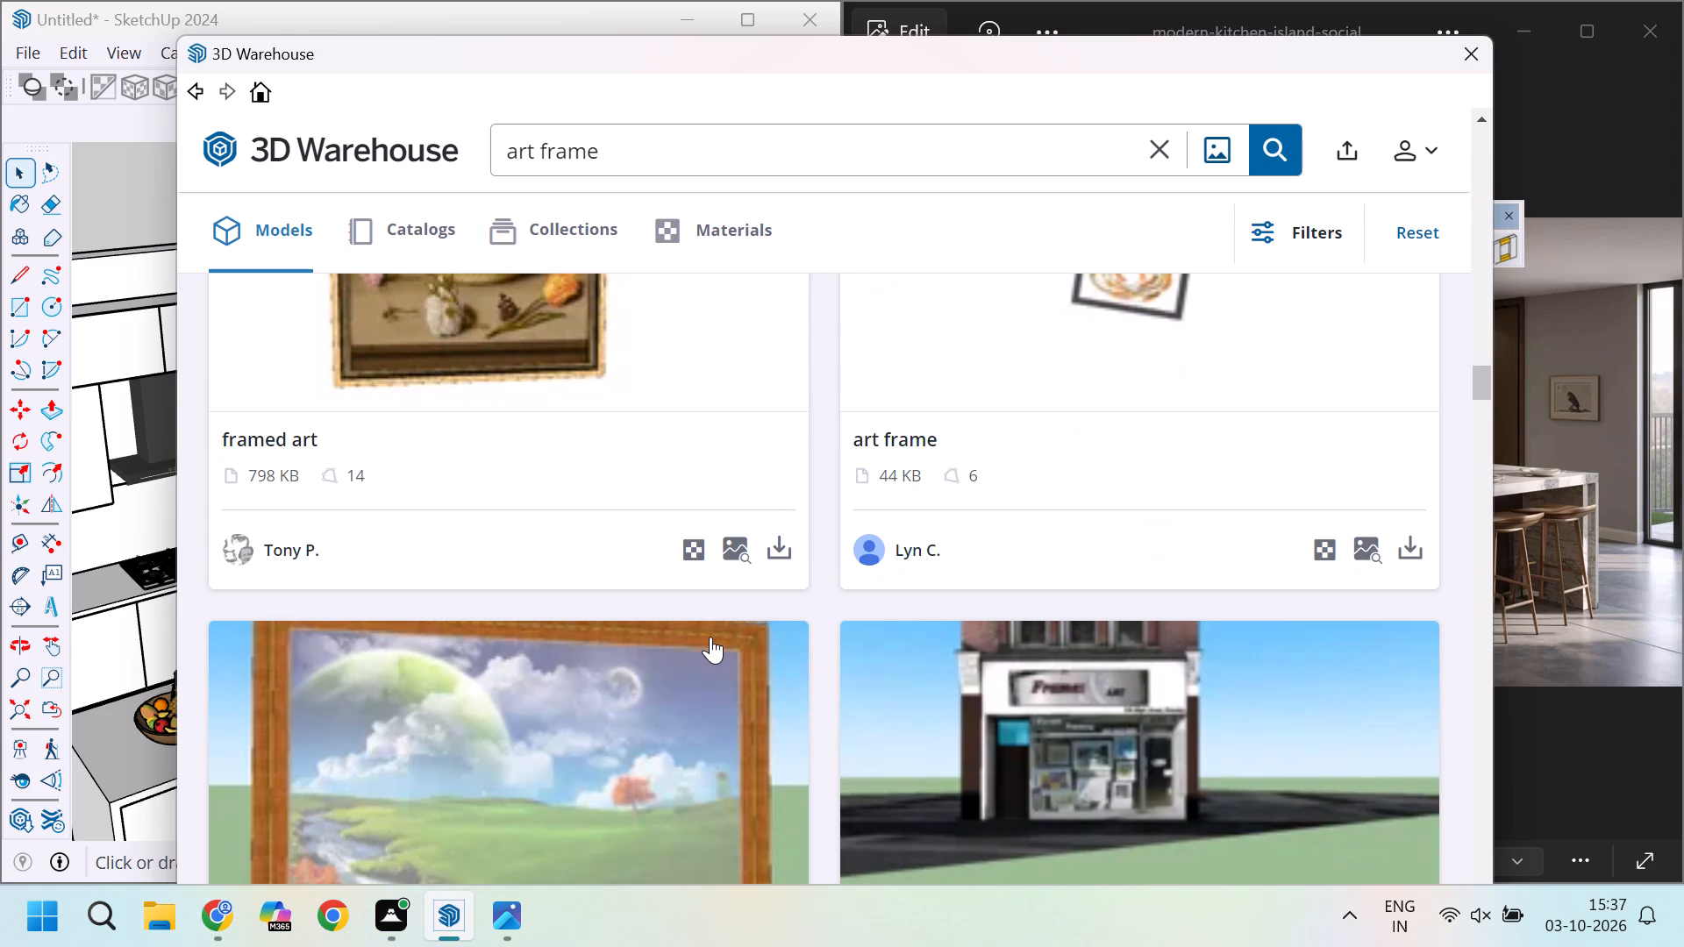
Browse the "art frame" results past the blue floral ART FRAME down to Framed Modern Art for a suitable picture.
scroll(710, 637, down, 10)
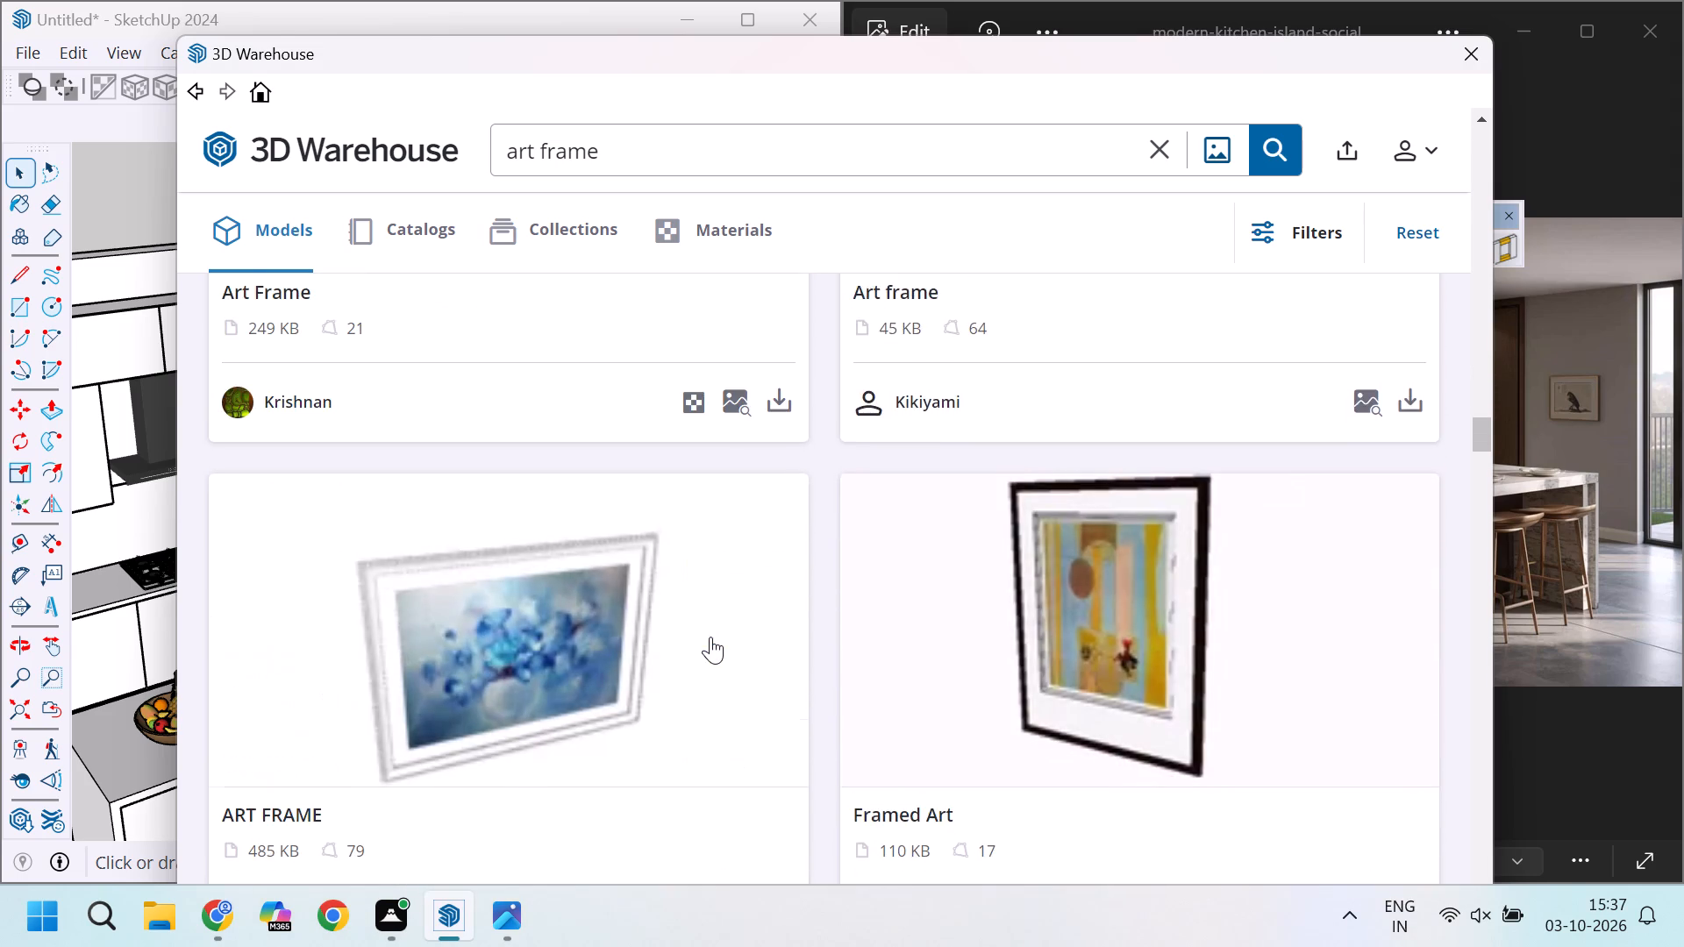
scroll(710, 637, down, 4)
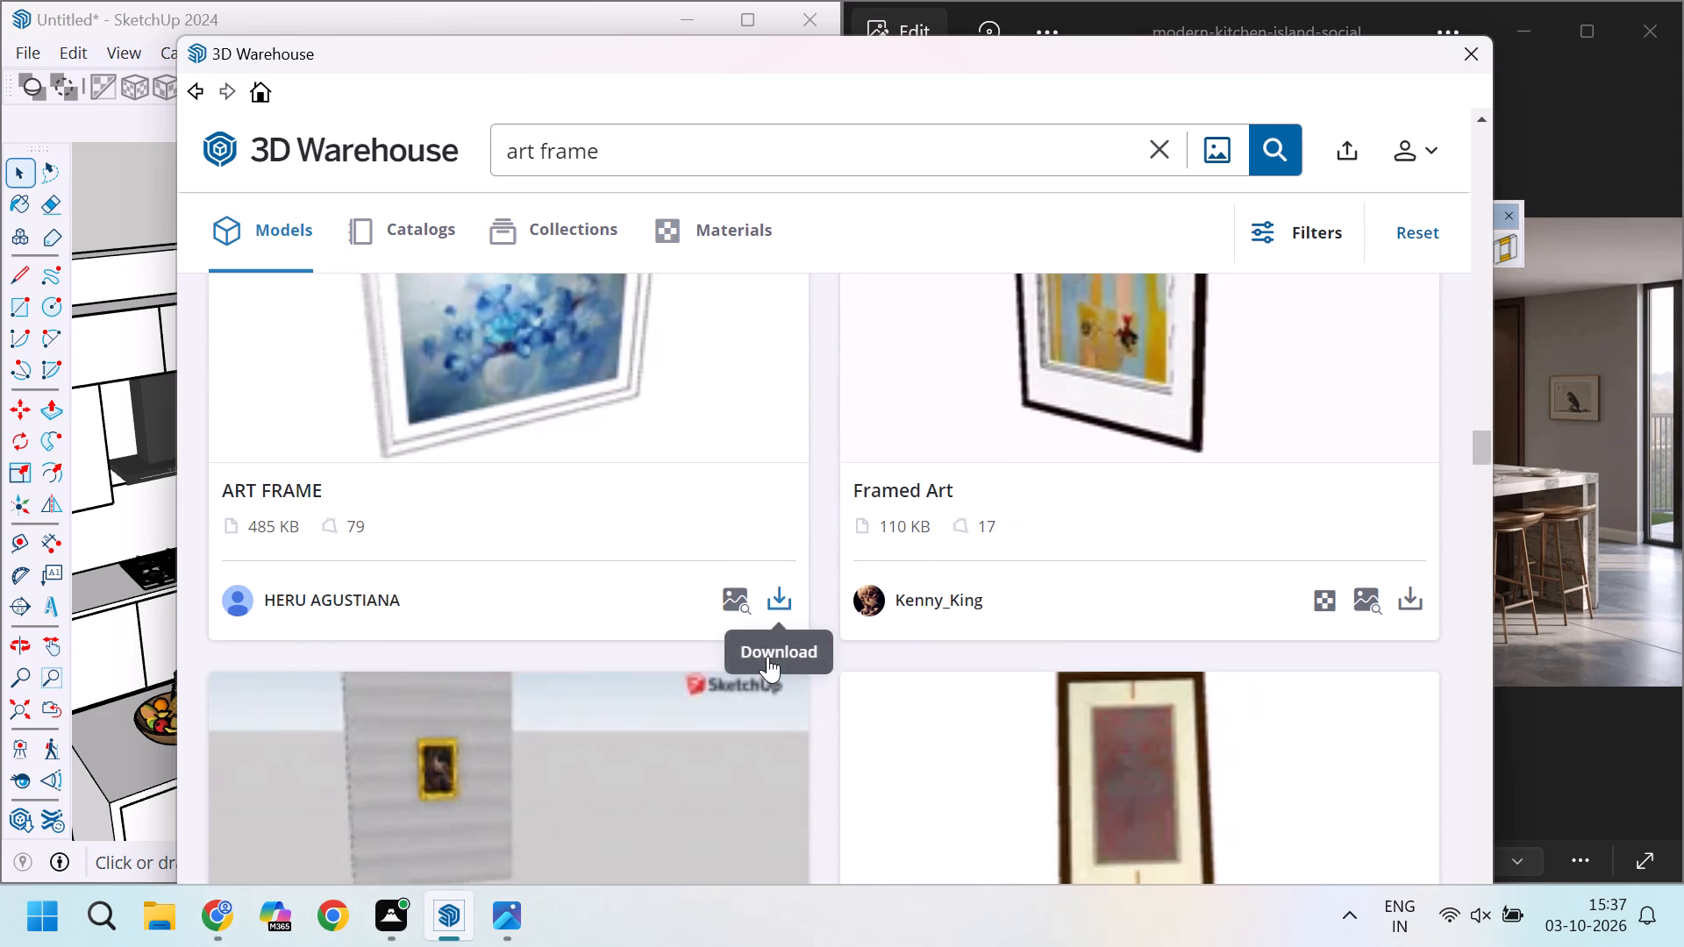
scroll(818, 688, down, 4)
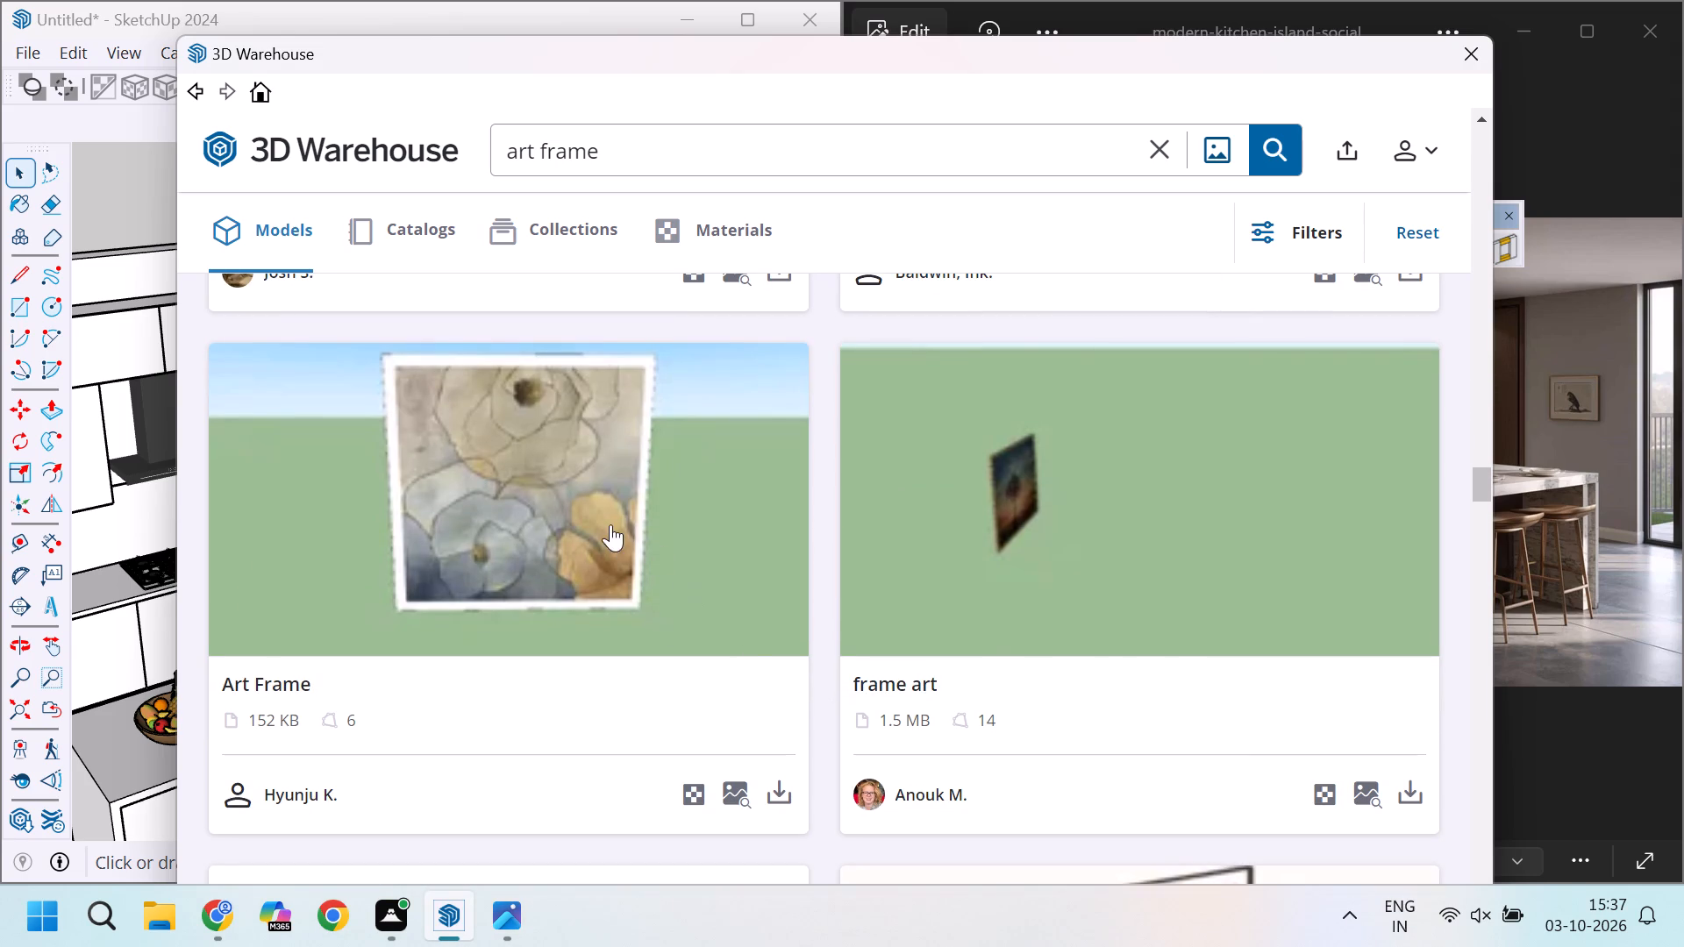
scroll(643, 563, down, 4)
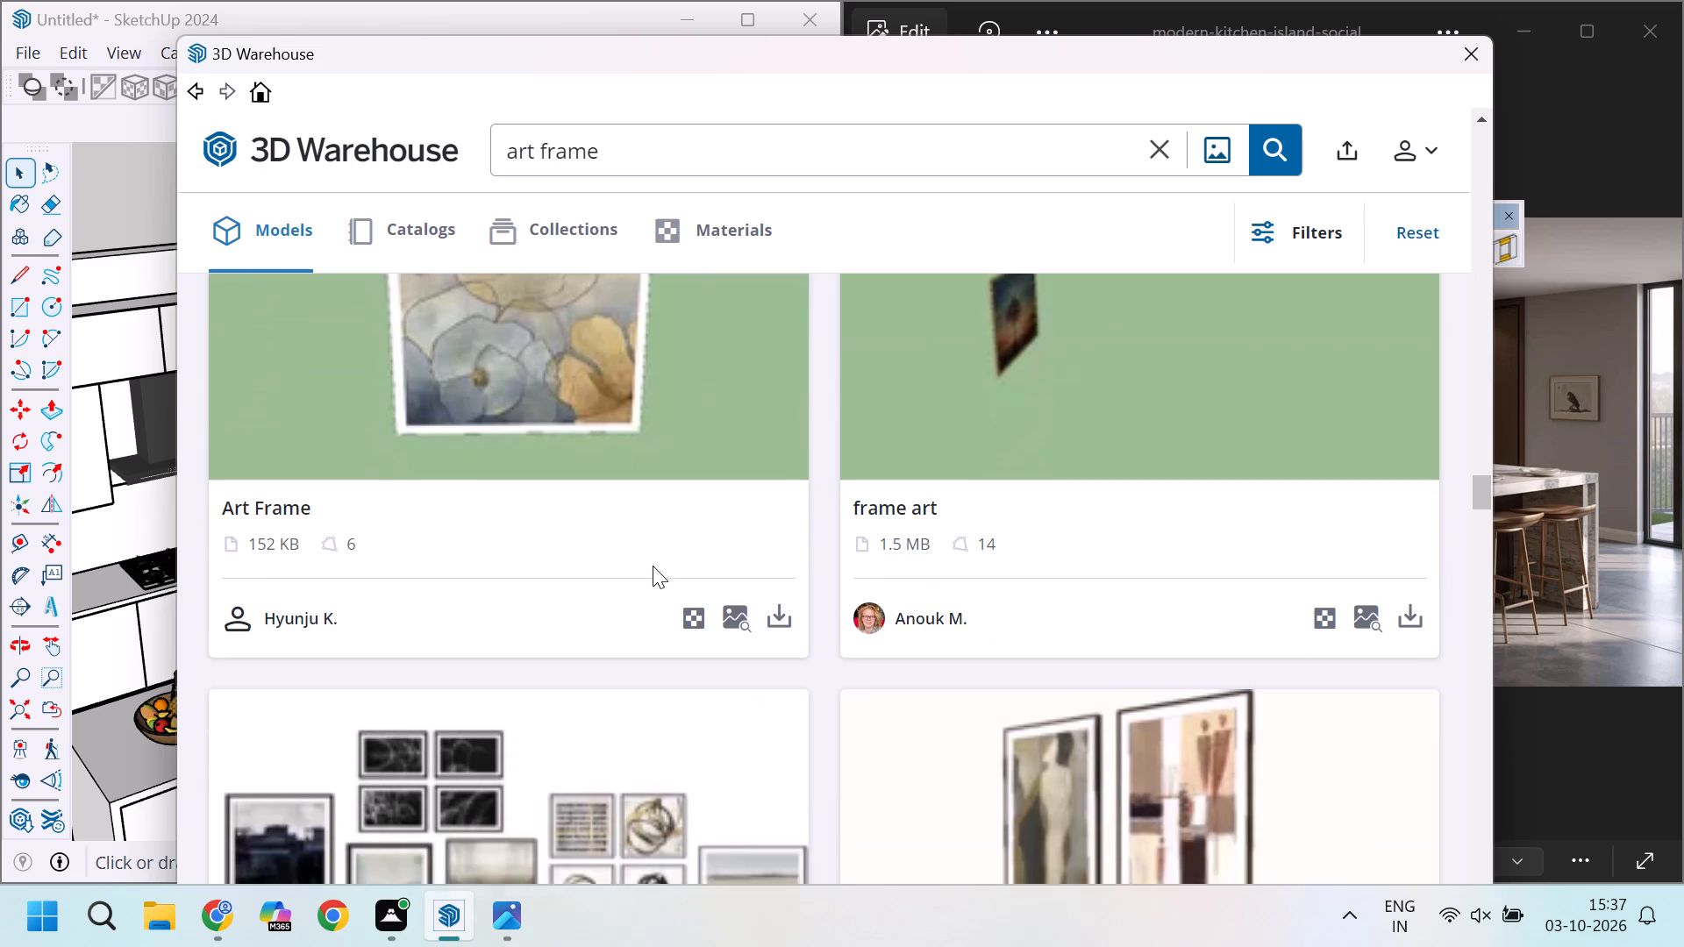
scroll(653, 566, down, 4)
scroll(660, 568, up, 3)
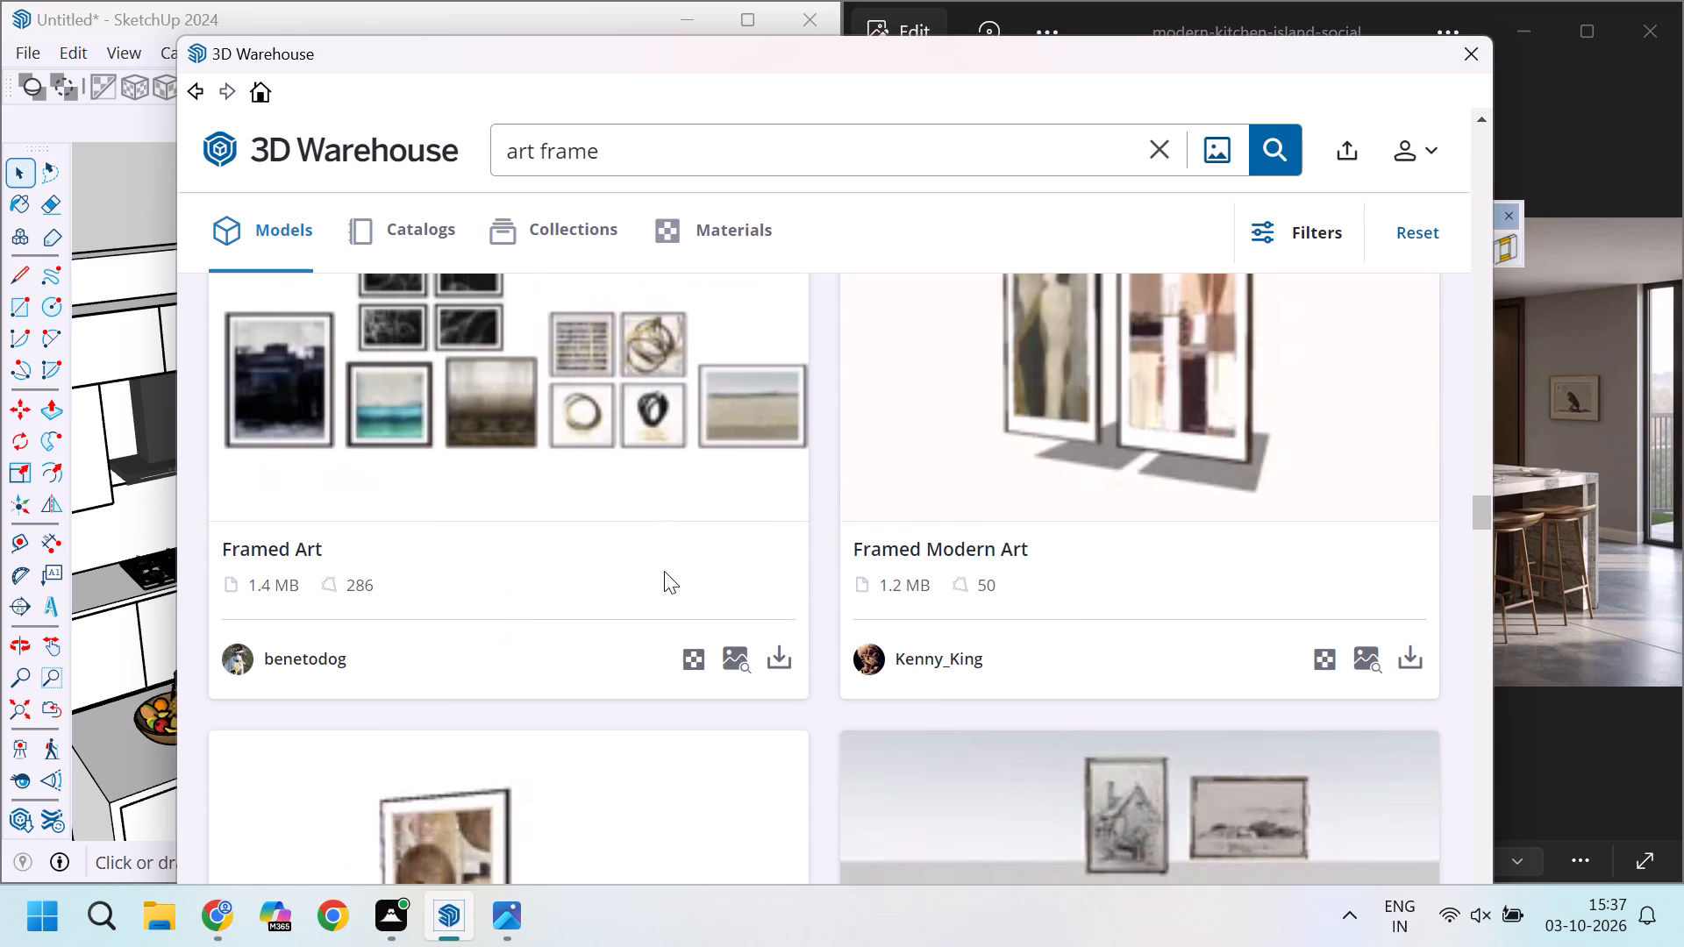
scroll(681, 572, up, 1)
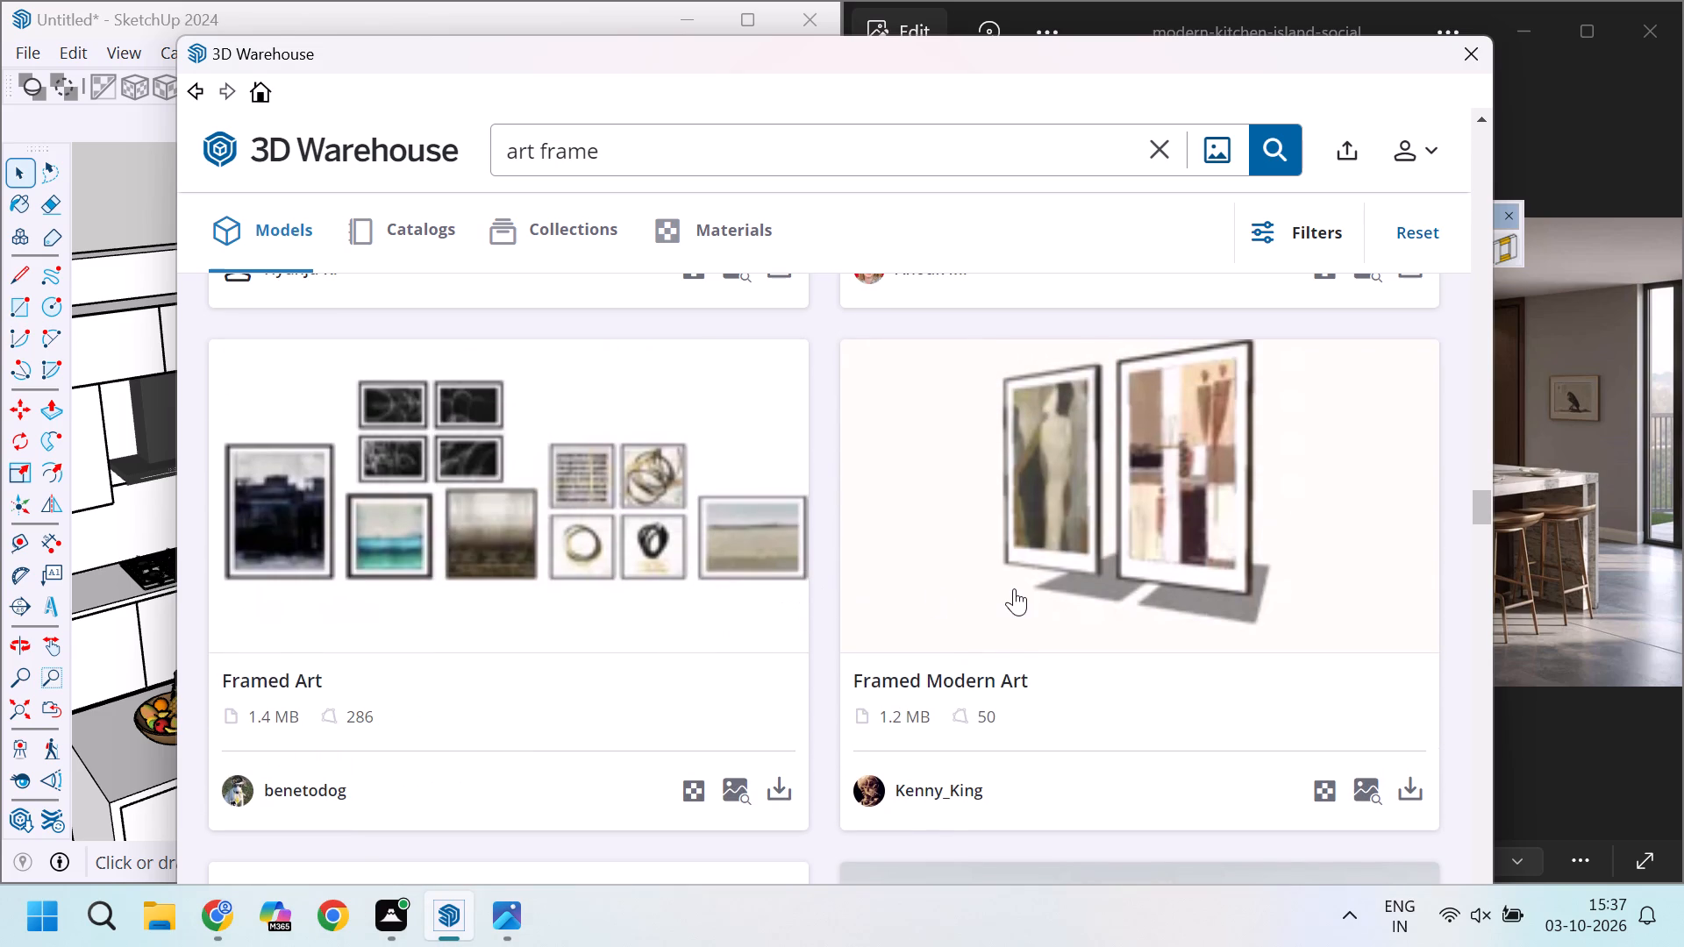
scroll(1035, 581, up, 1)
scroll(1035, 577, down, 10)
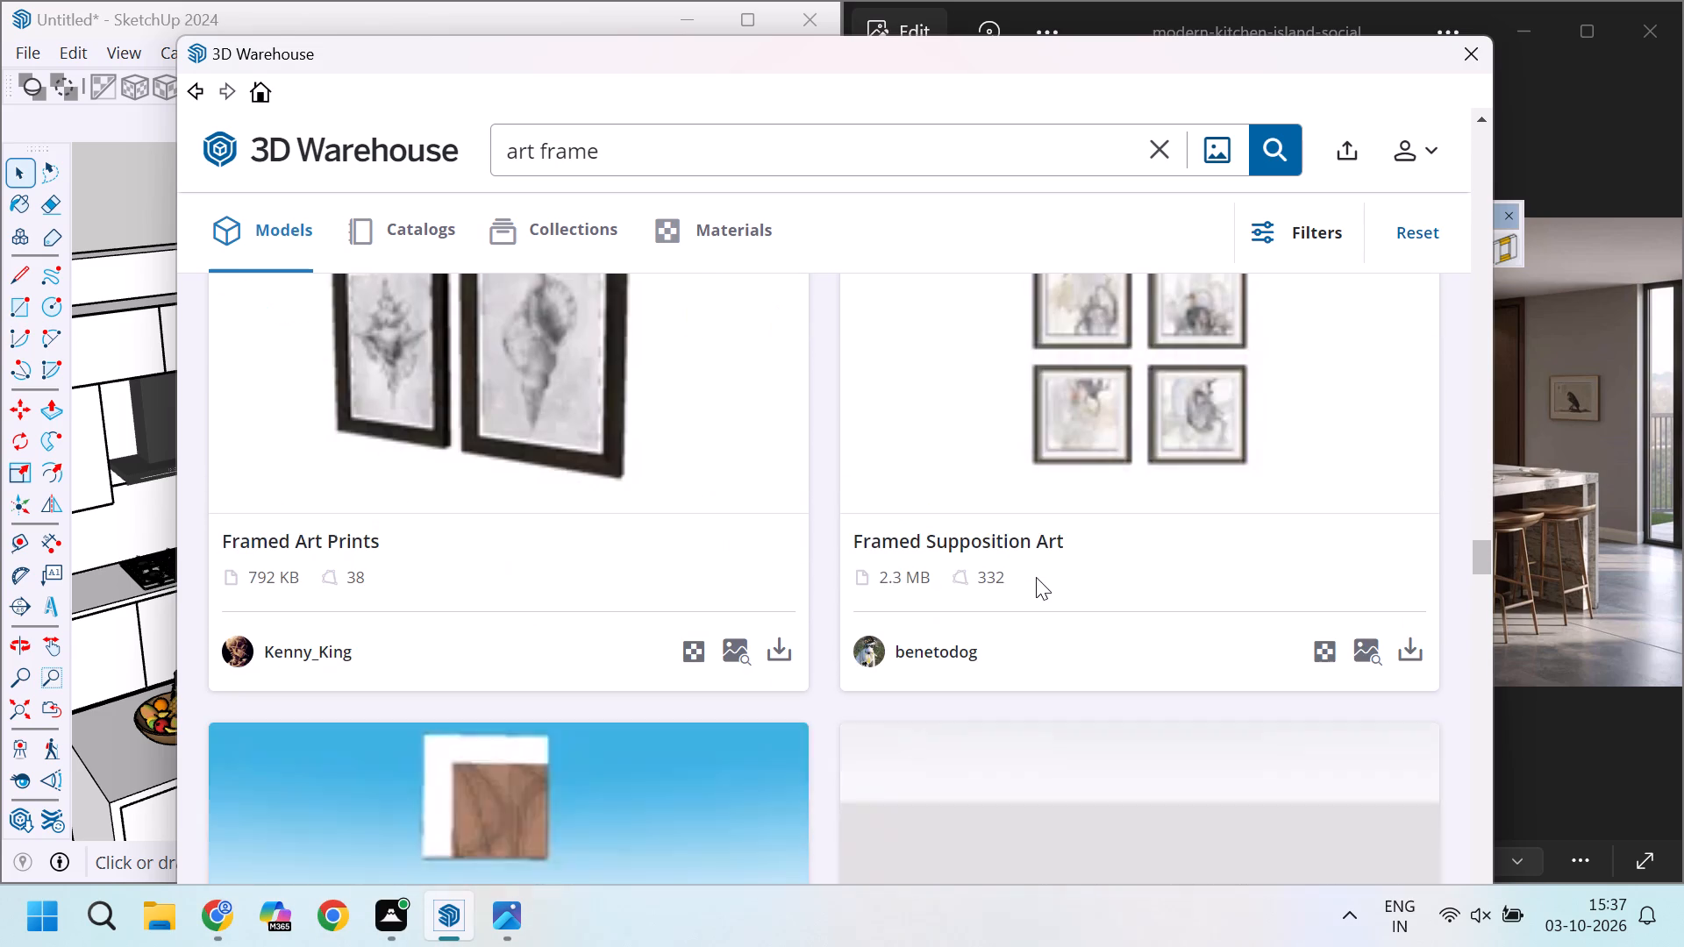
Examine the "art frame" results from Framed Art Prints down to Framed Art (Cogs) for suitable wall decor.
scroll(1036, 577, down, 6)
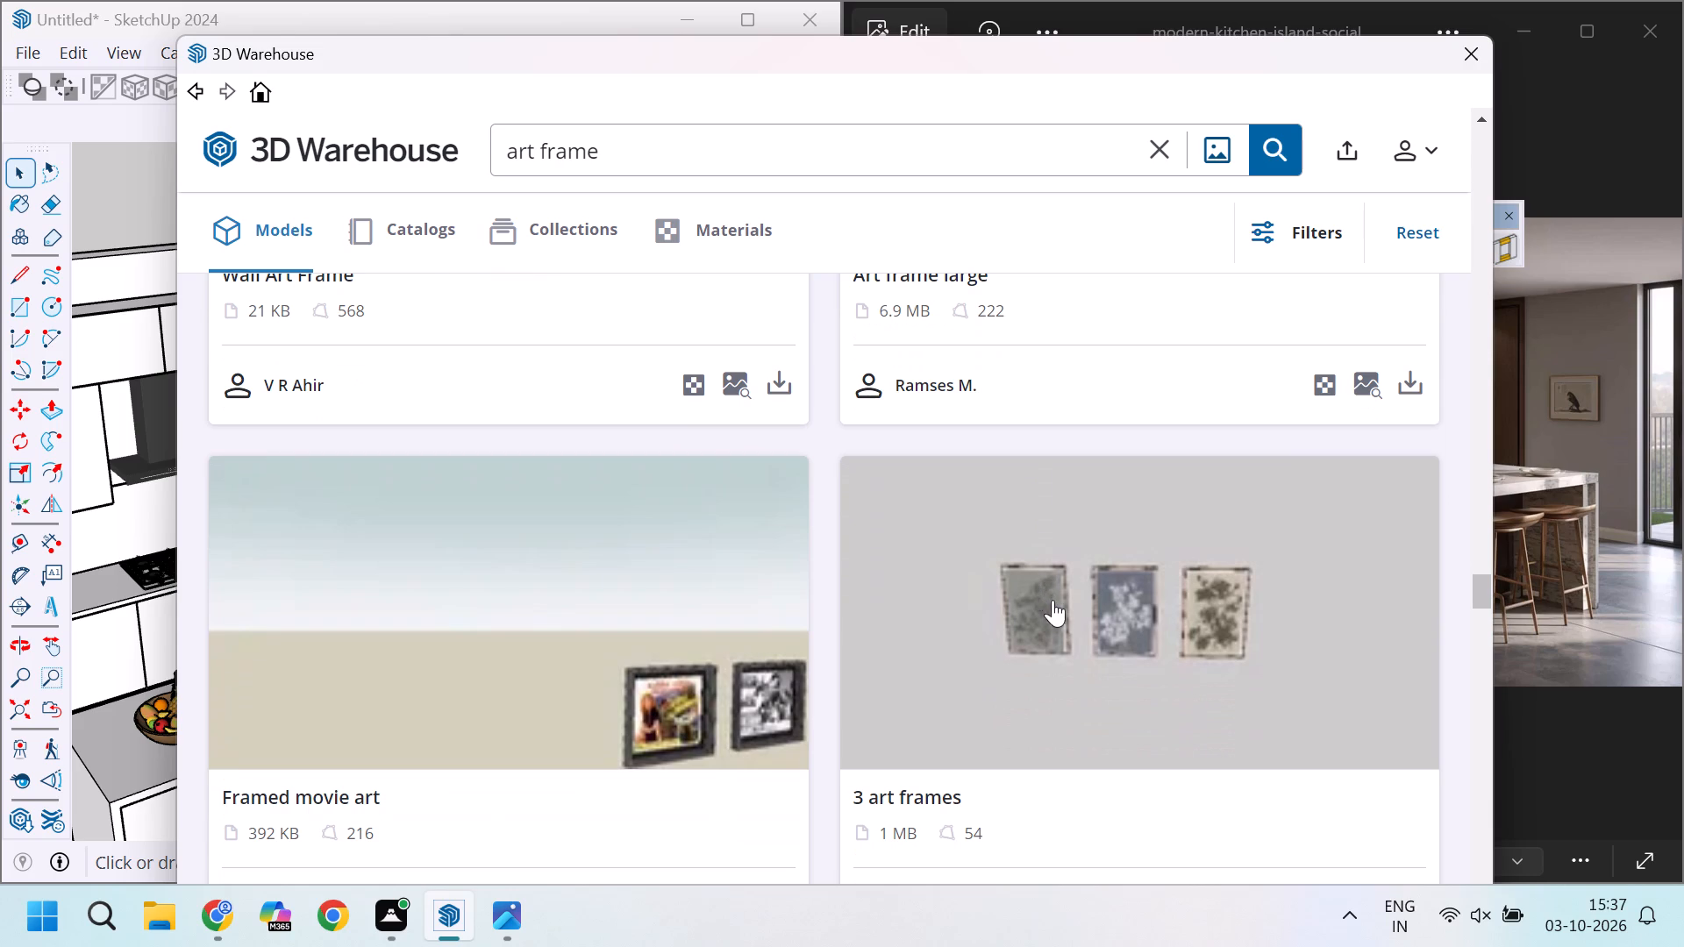
scroll(1135, 609, down, 1)
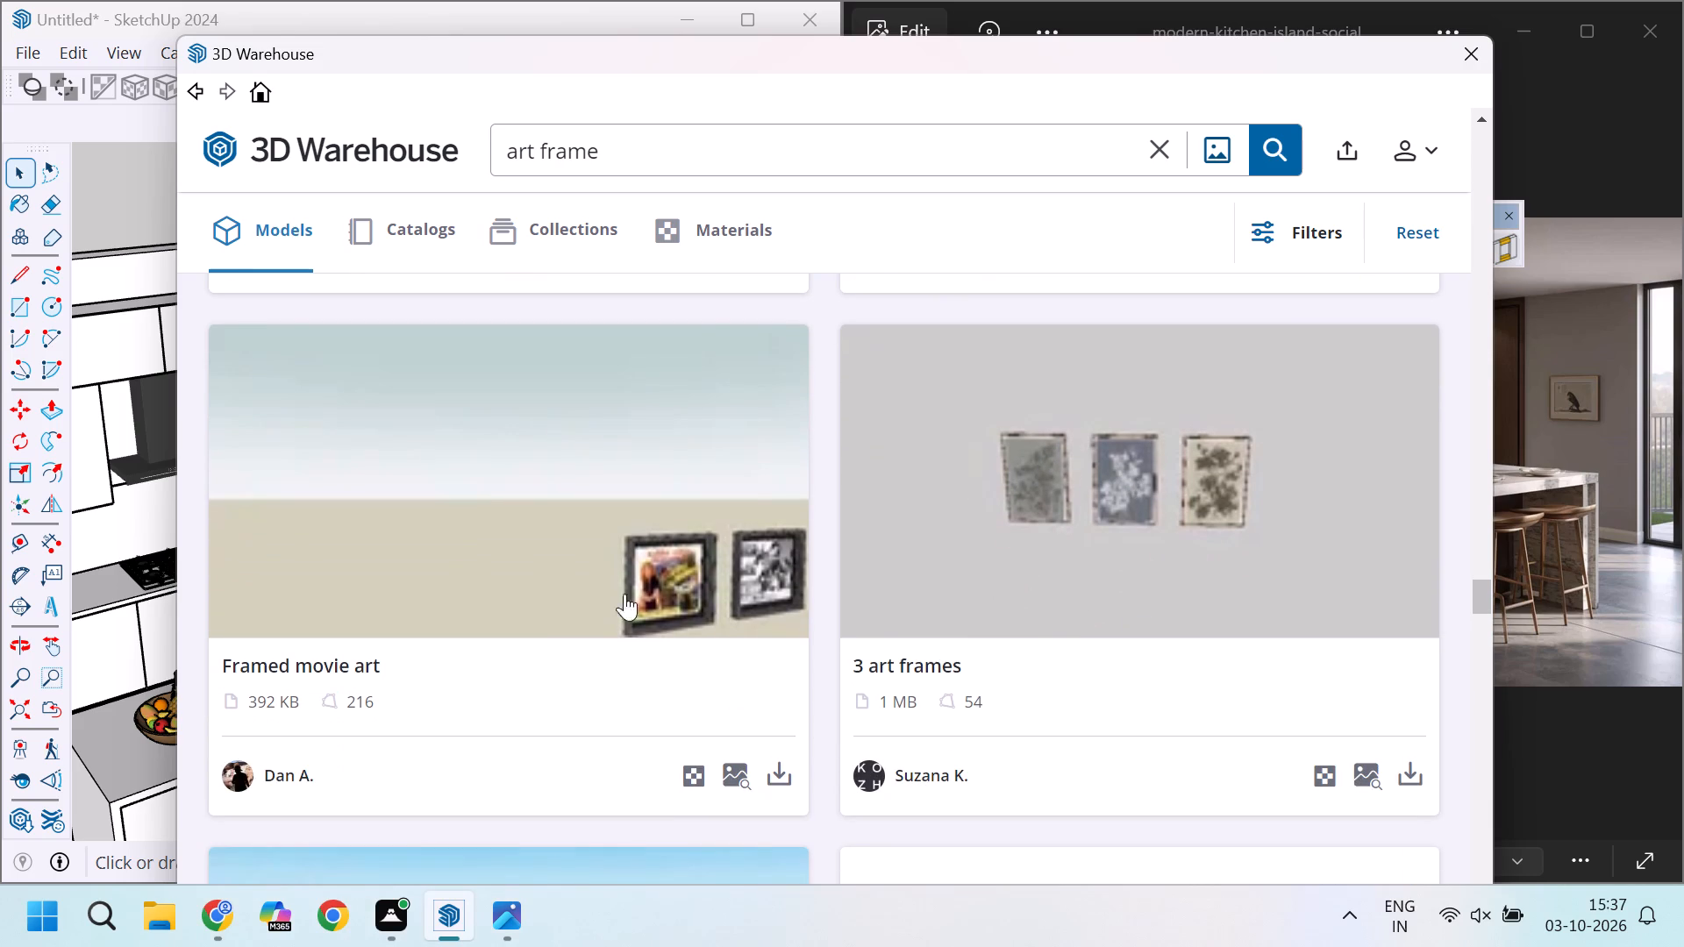
scroll(610, 552, down, 4)
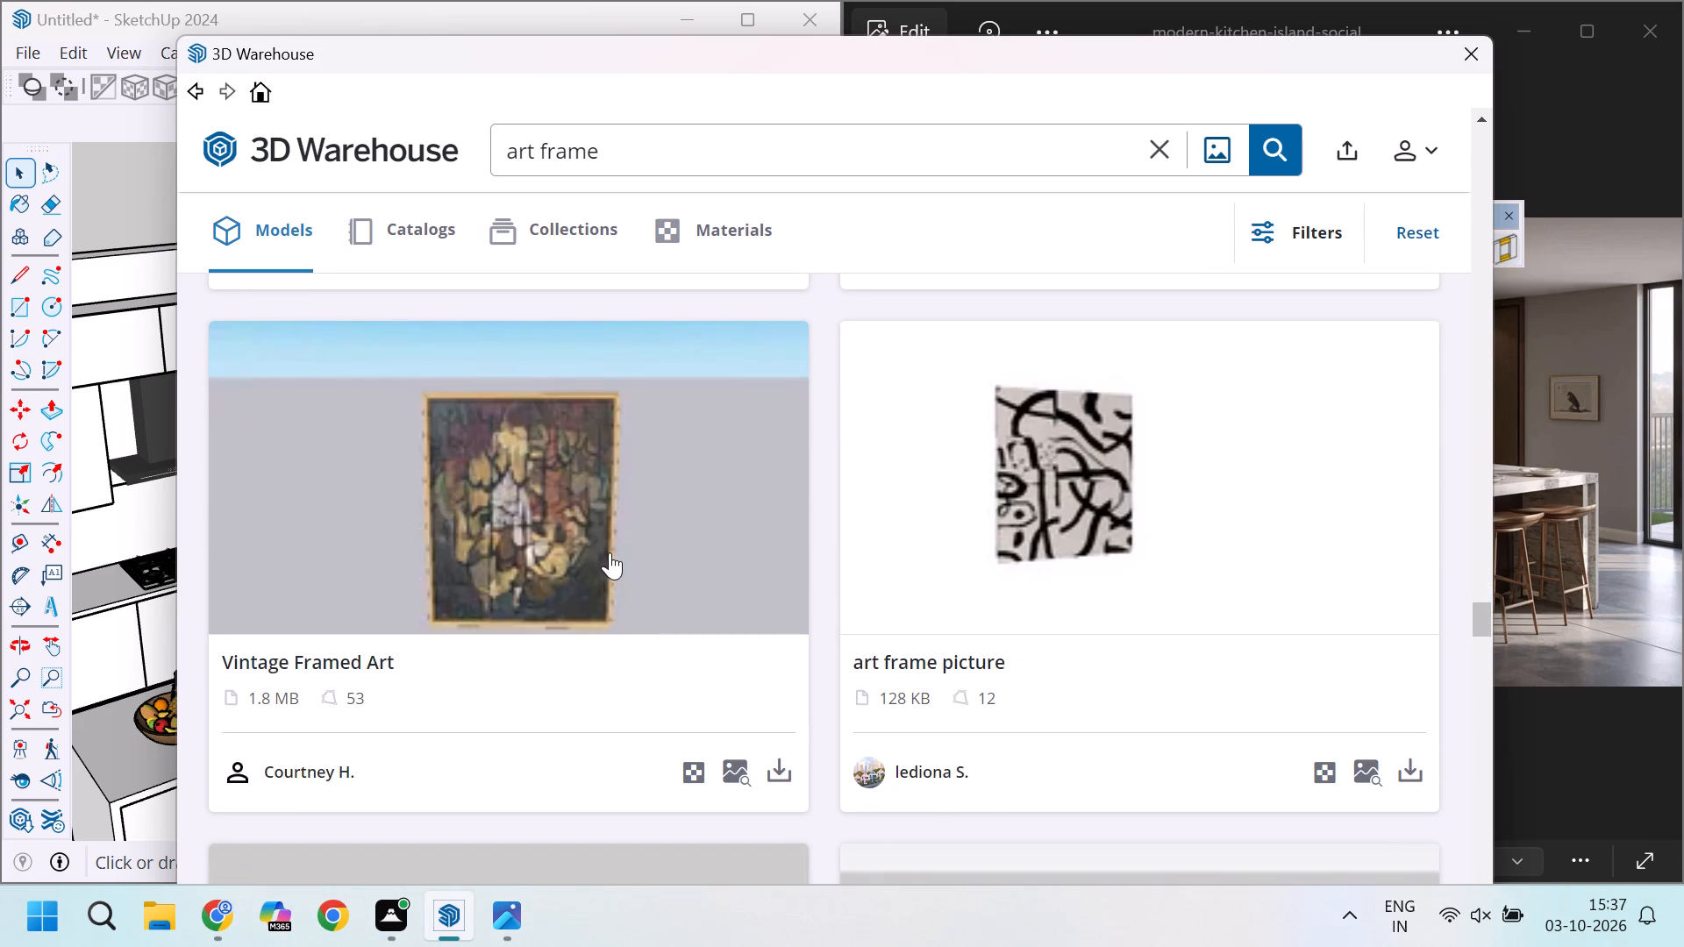
scroll(610, 552, down, 9)
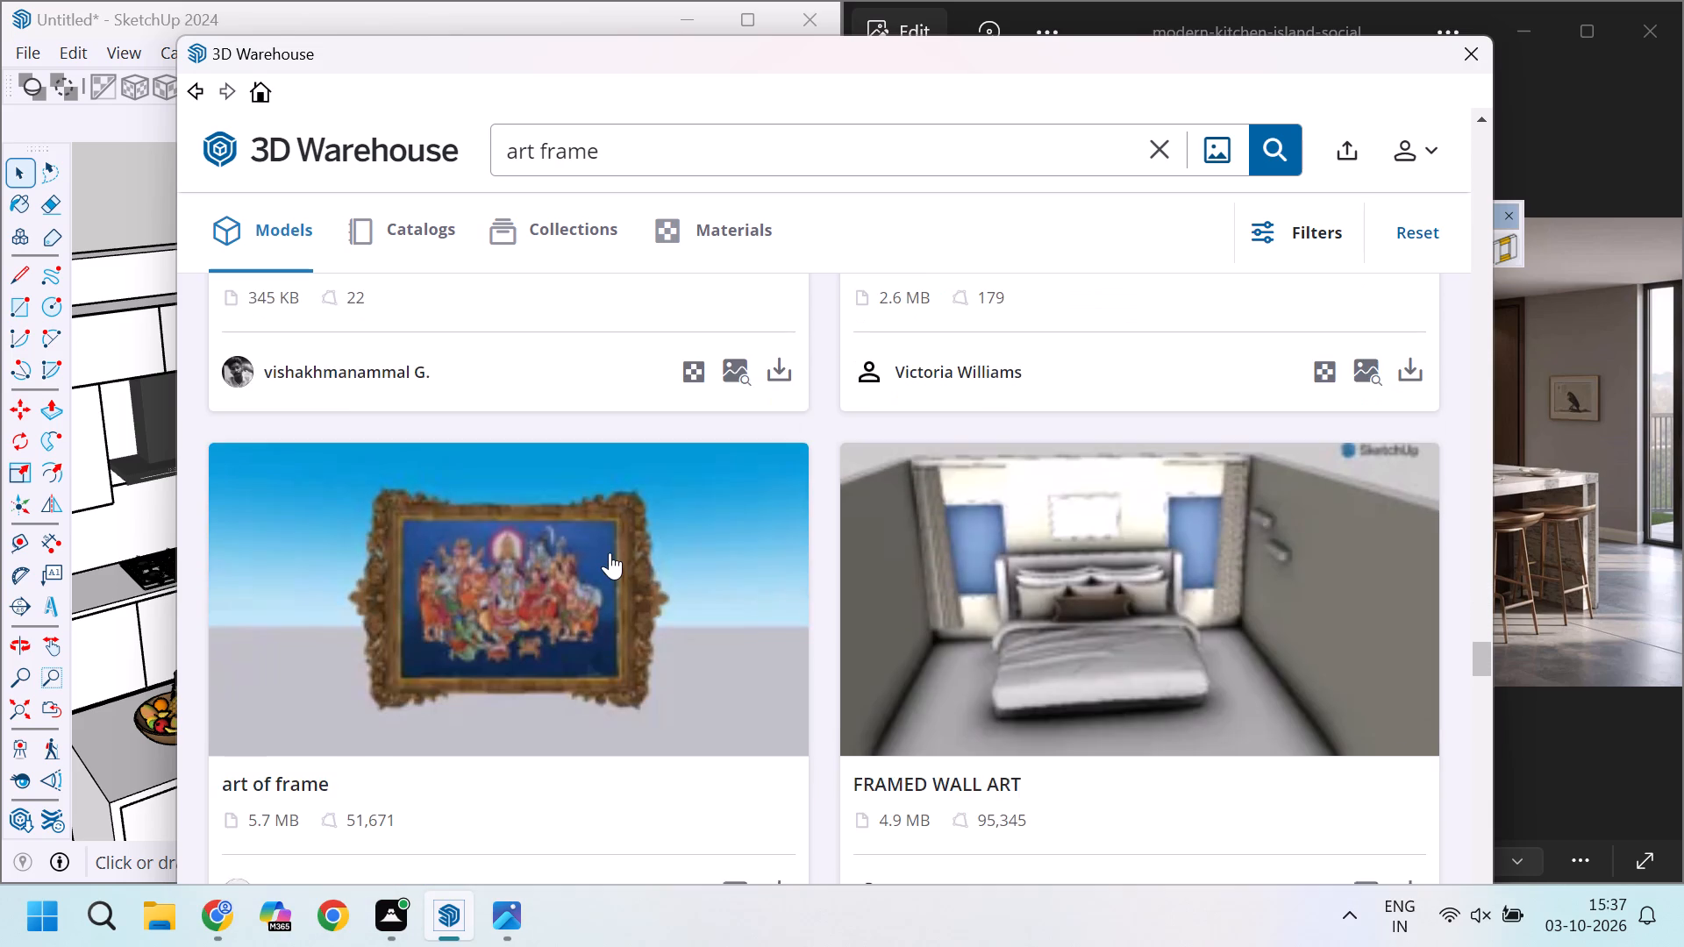
scroll(610, 552, down, 8)
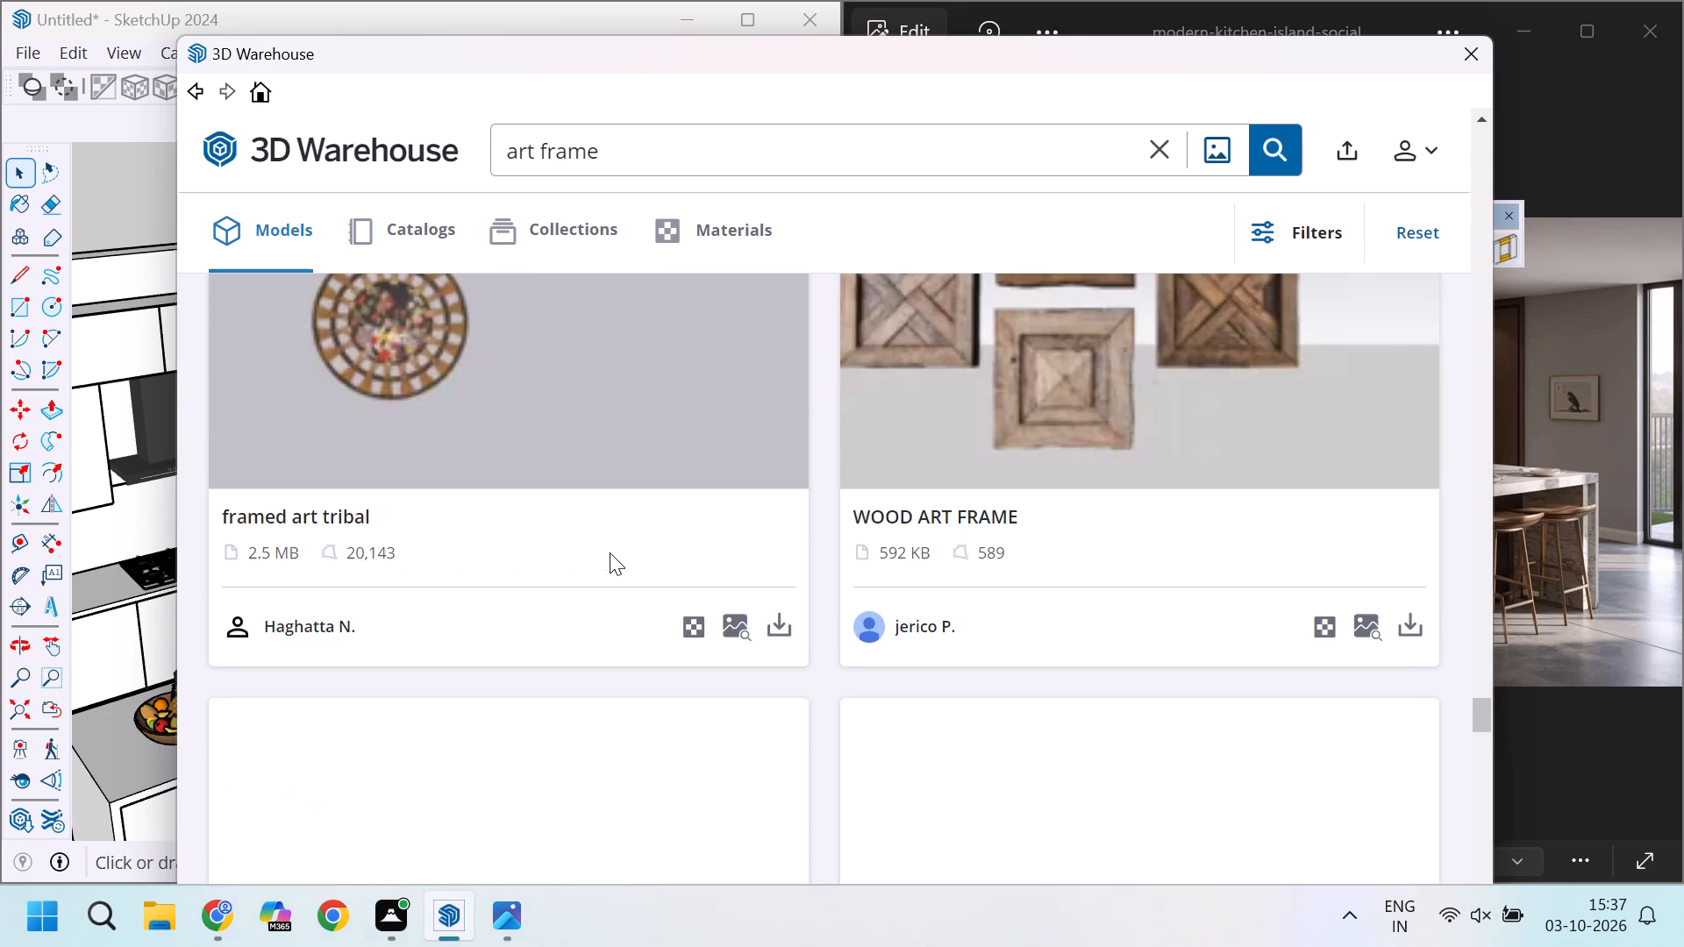
scroll(610, 552, down, 11)
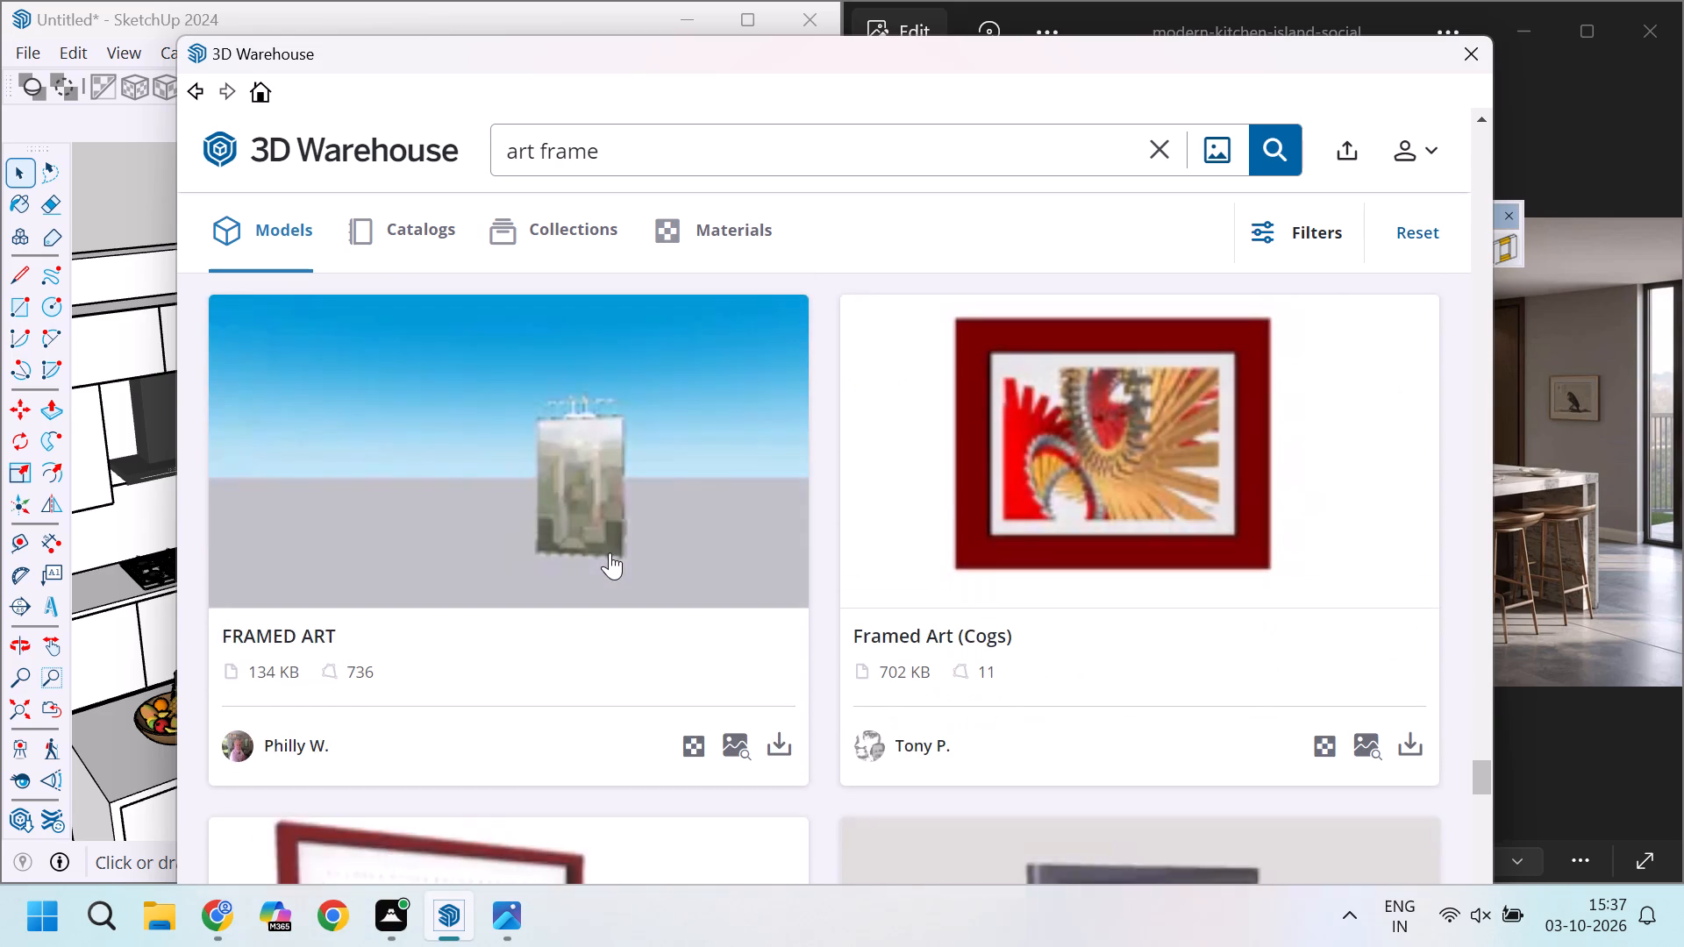
Compare the "art frame" results between Framed Beach Art and Art Deco Frame to choose a picture for the wall.
scroll(610, 552, down, 1)
scroll(610, 552, up, 8)
scroll(610, 552, down, 3)
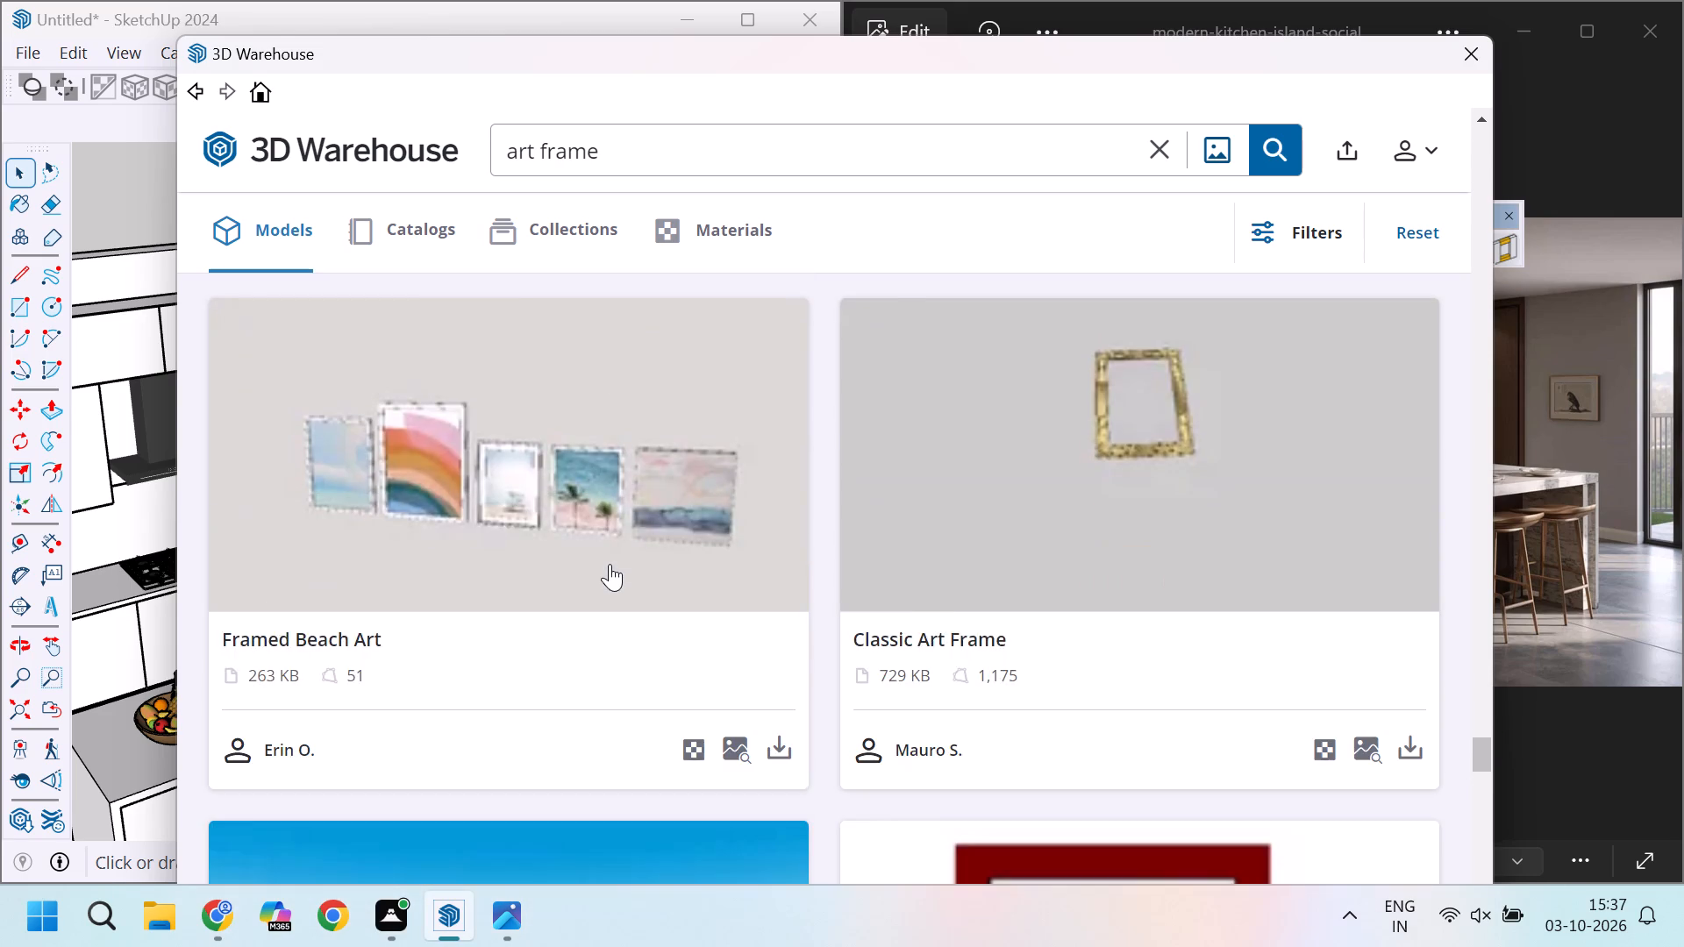
scroll(610, 567, down, 12)
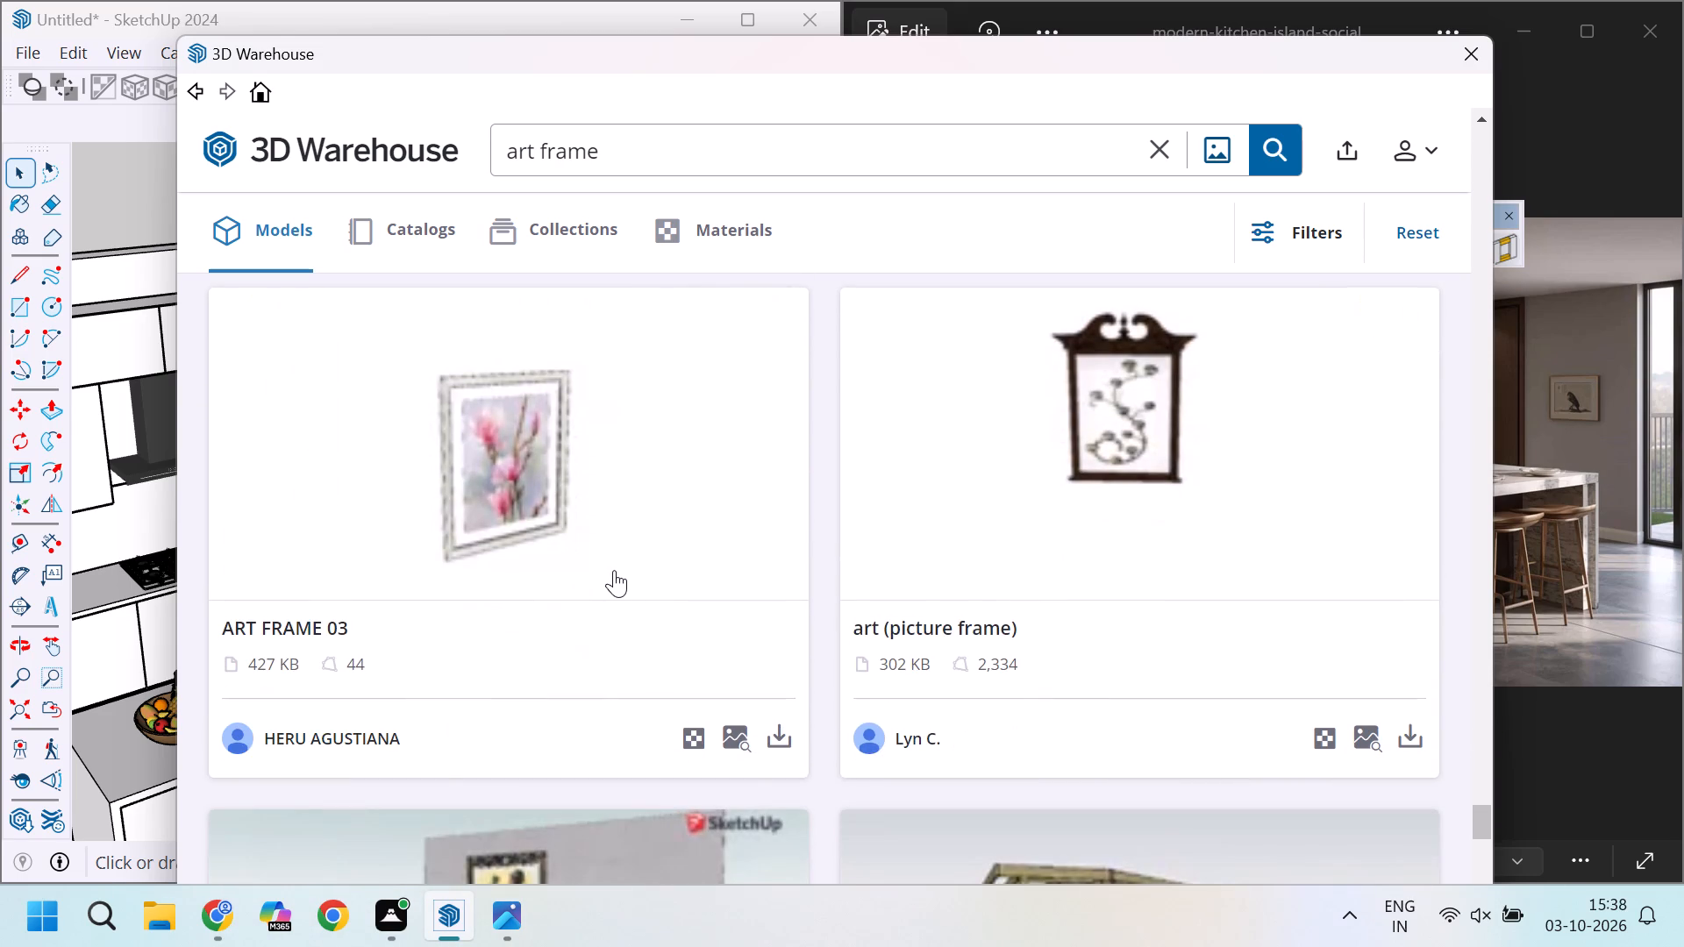
scroll(631, 566, down, 2)
scroll(631, 566, up, 2)
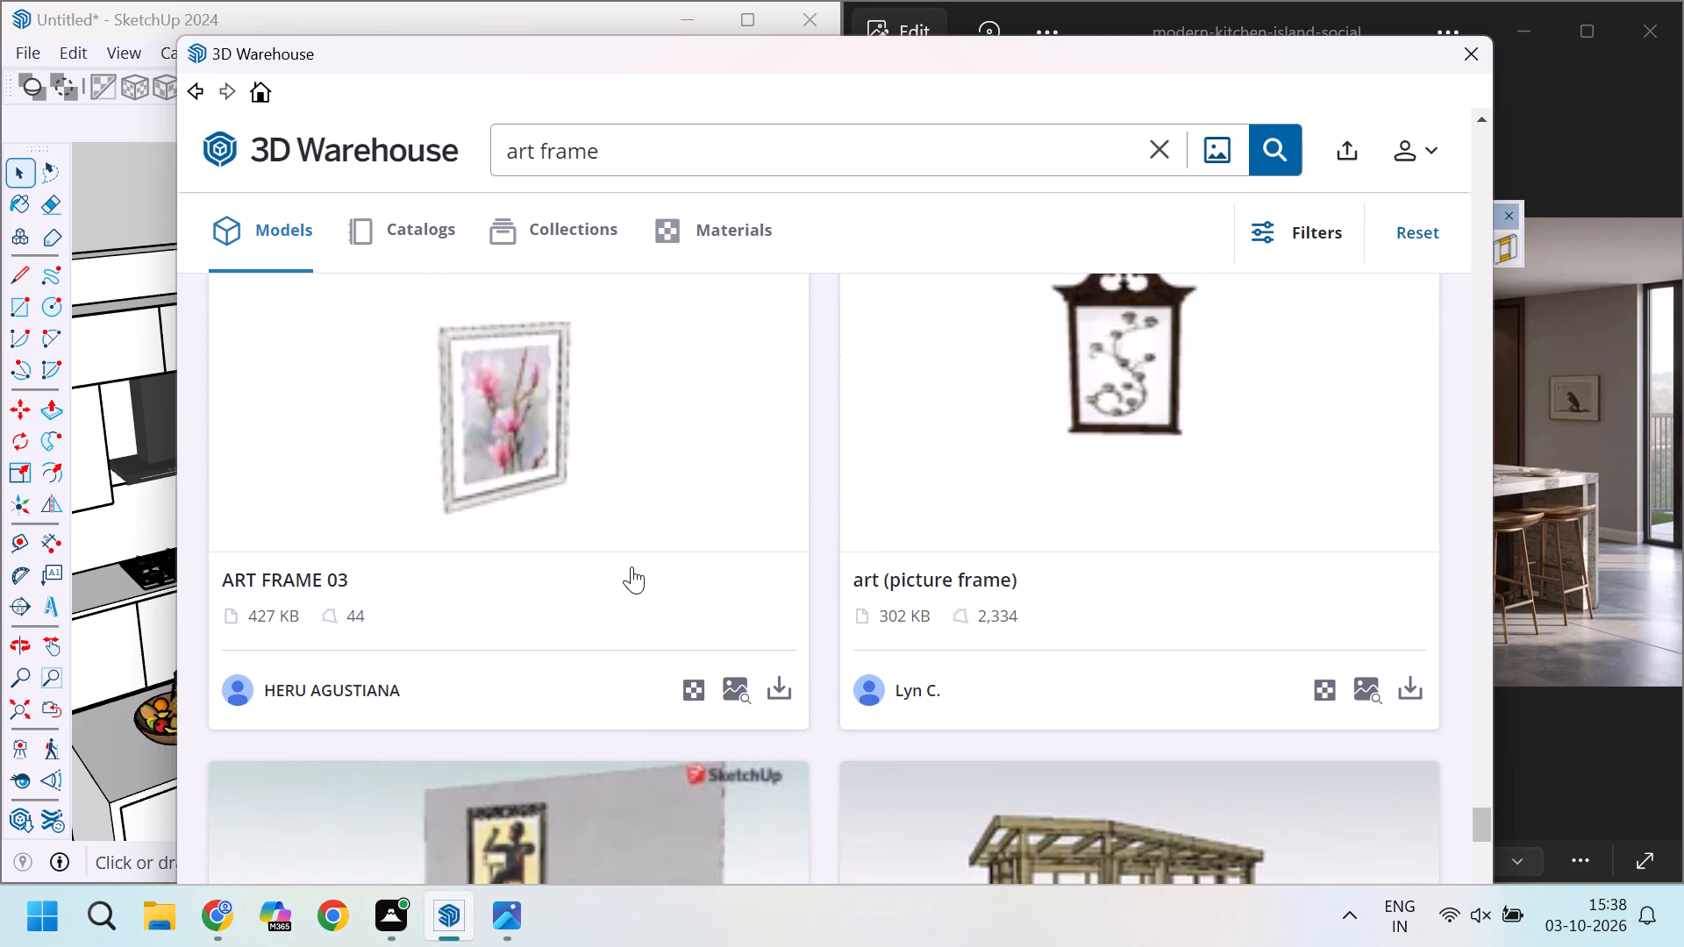
scroll(631, 566, down, 12)
scroll(632, 570, up, 4)
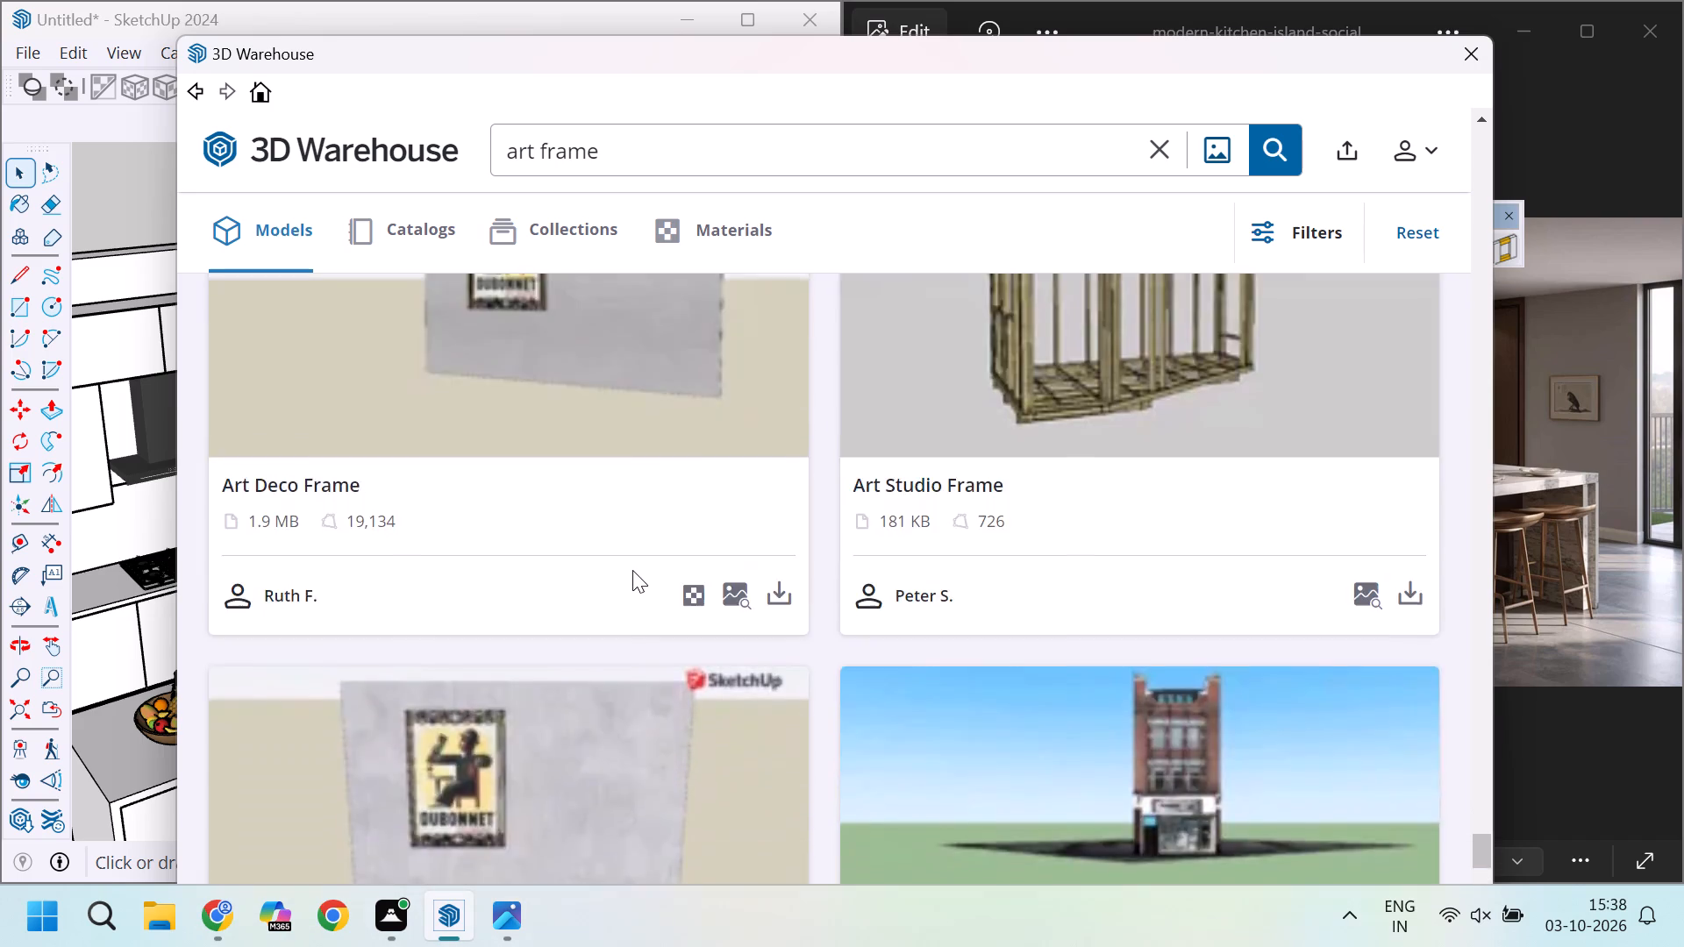
scroll(632, 570, up, 8)
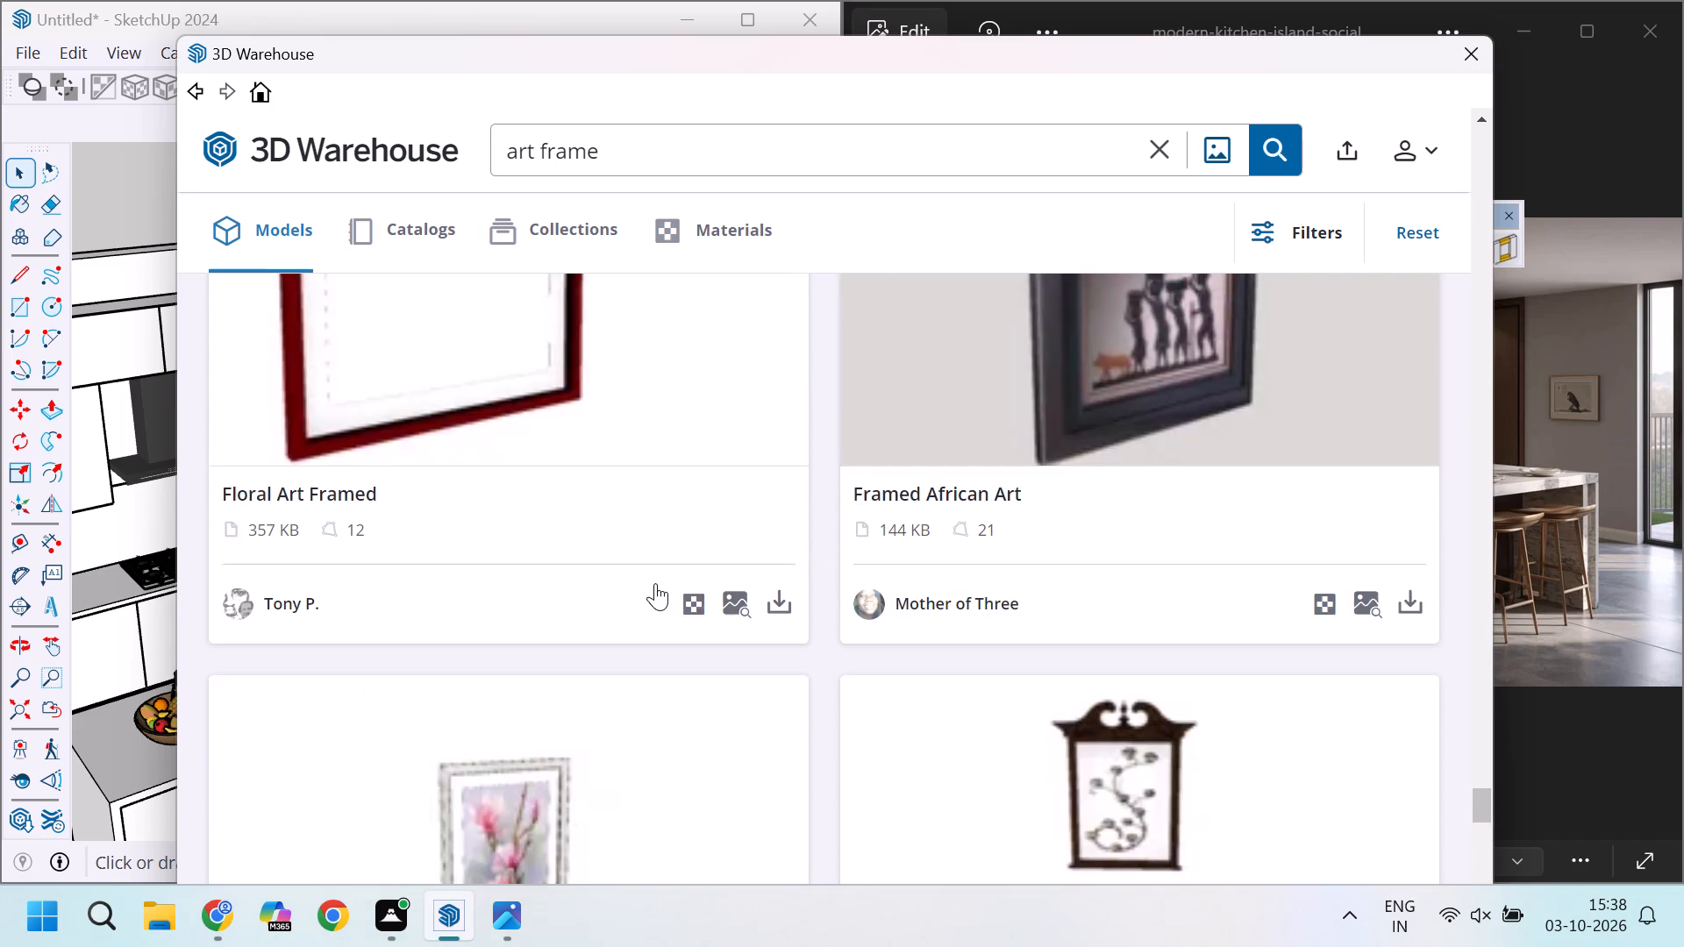
scroll(655, 583, down, 5)
scroll(695, 631, up, 2)
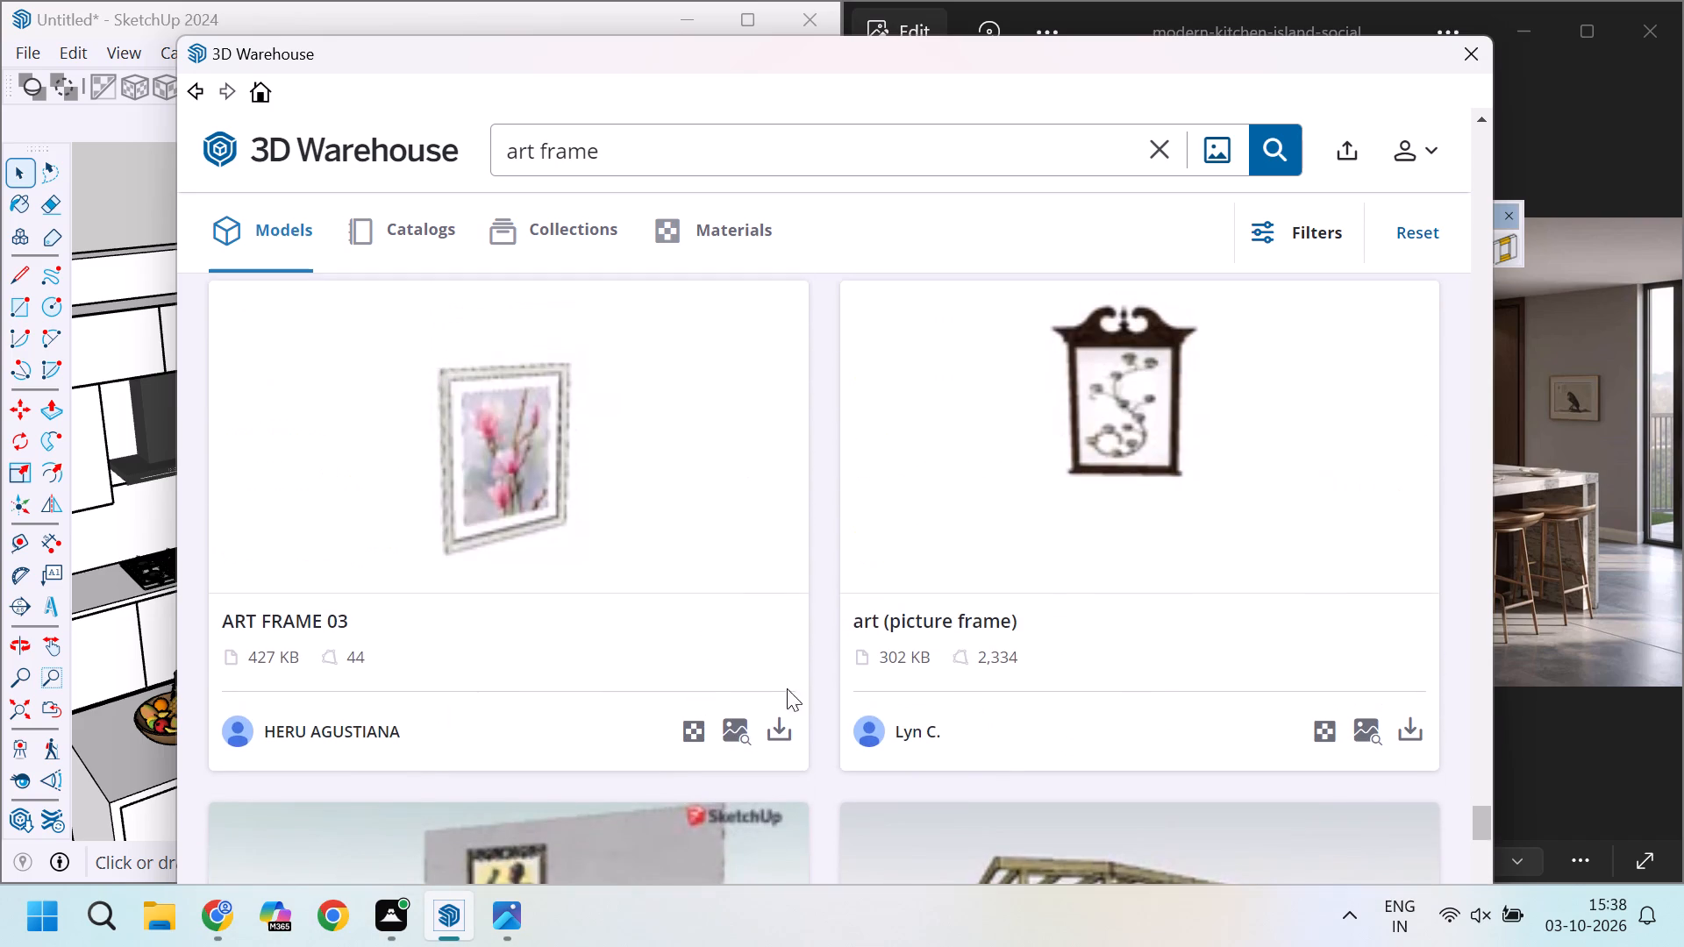
Load the ART FRAME 03 magnolia picture directly into the model and place it in the empty space outside the kitchen room.
click(788, 737)
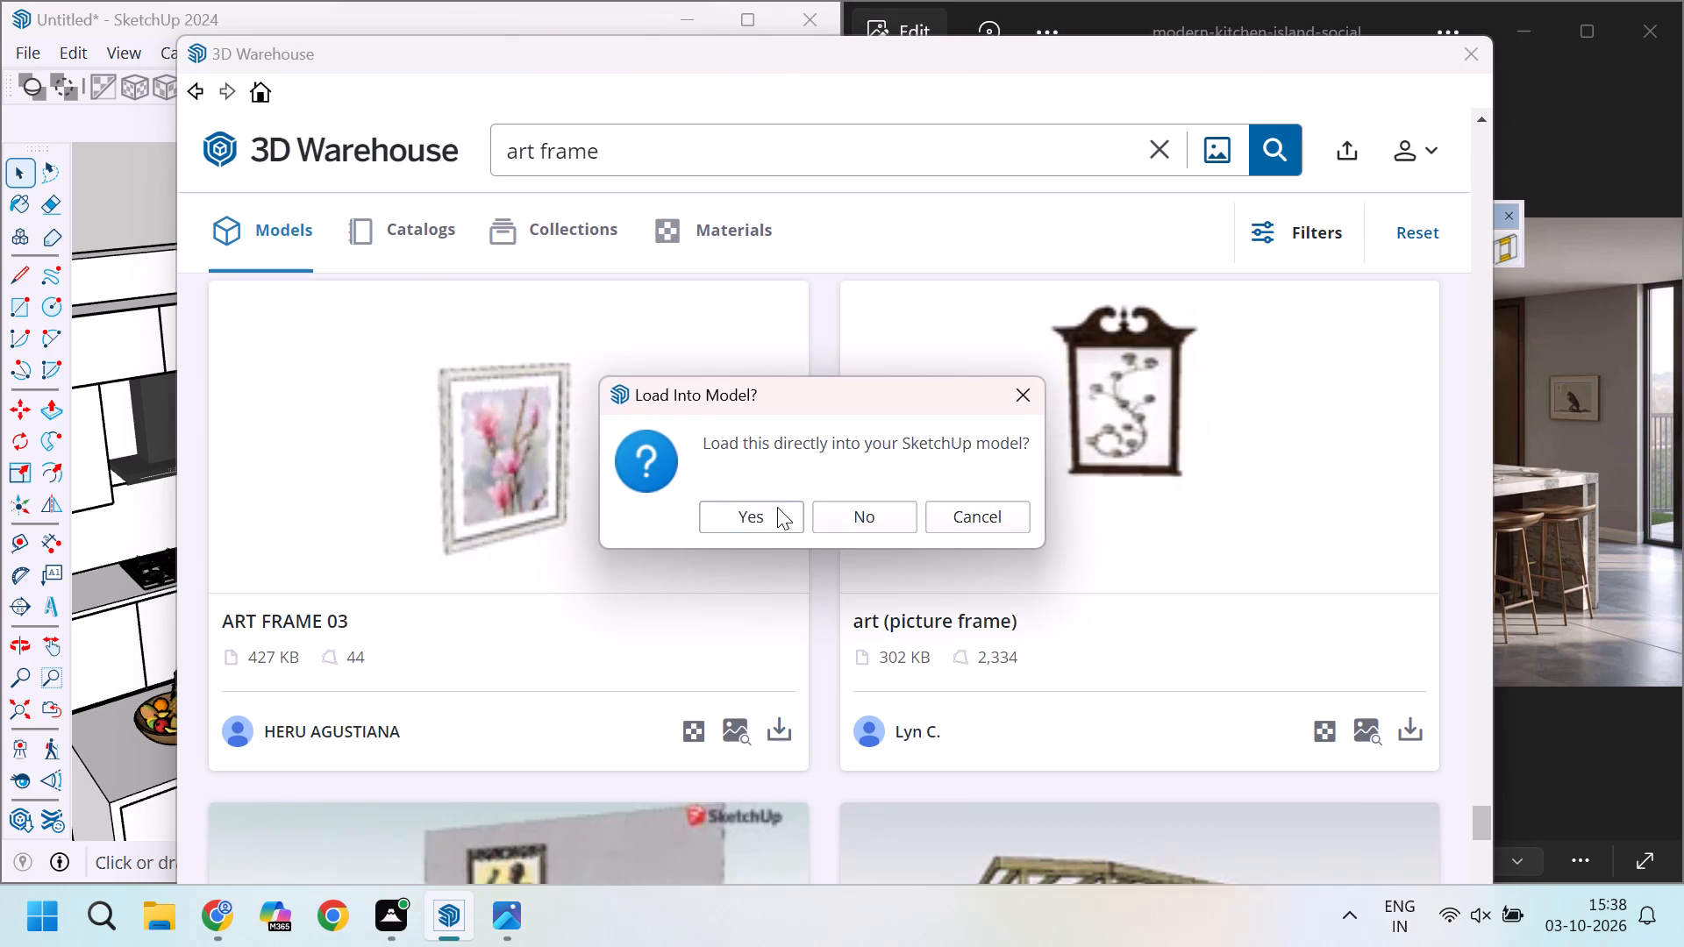
click(780, 523)
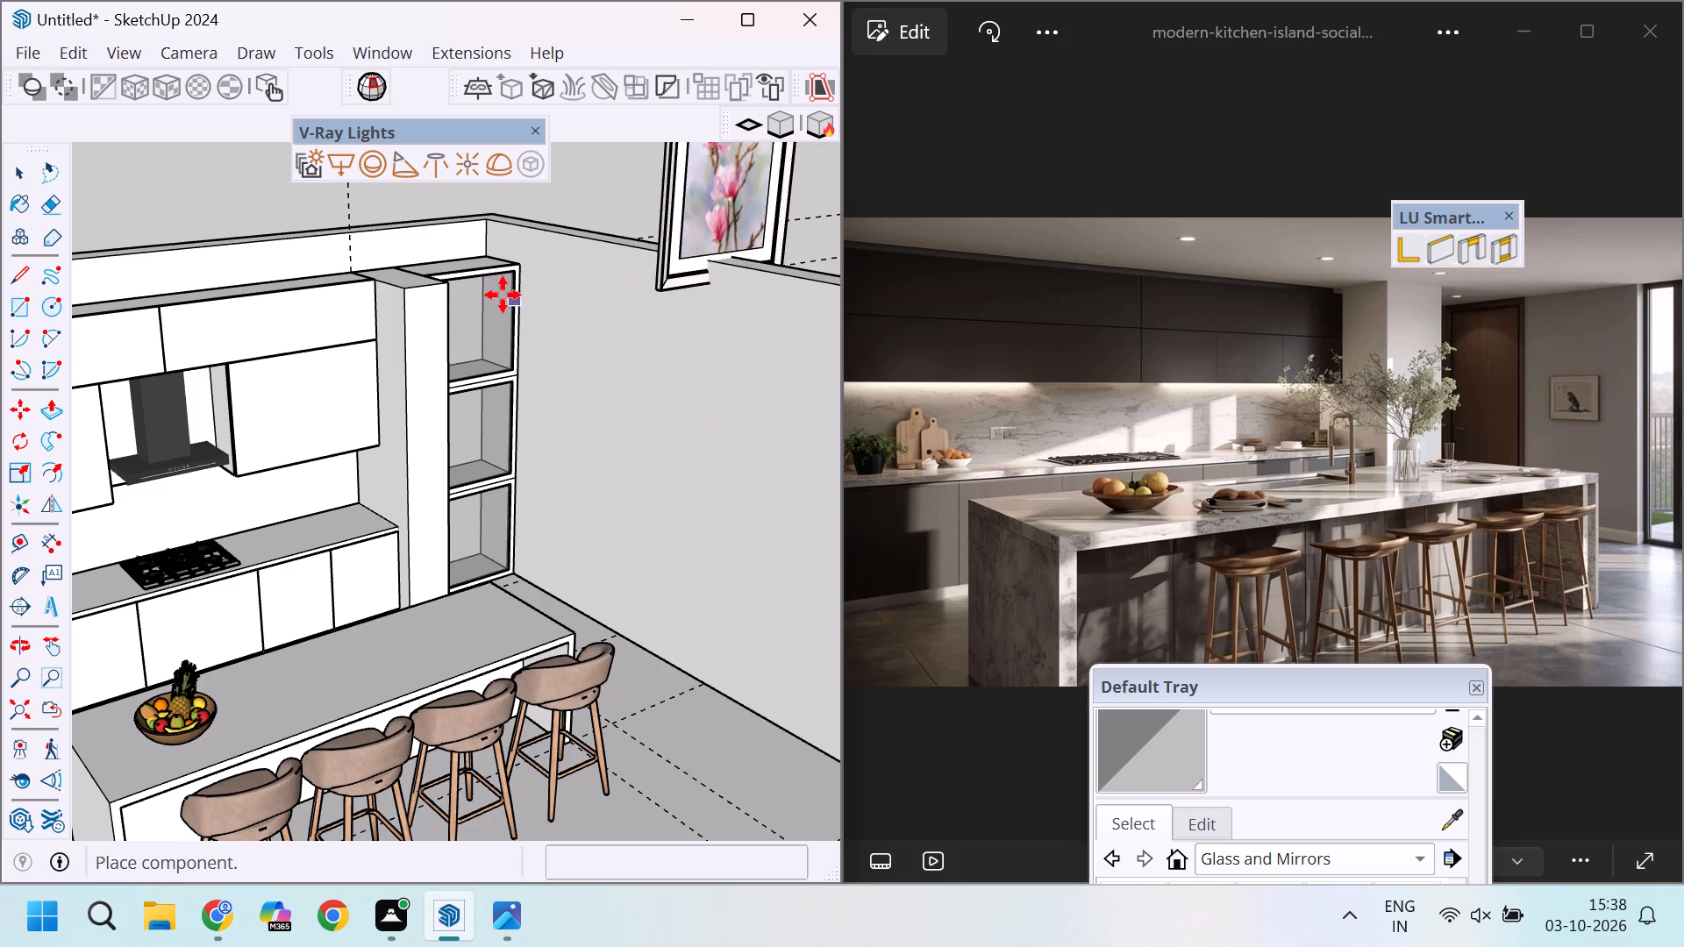
scroll(503, 295, down, 11)
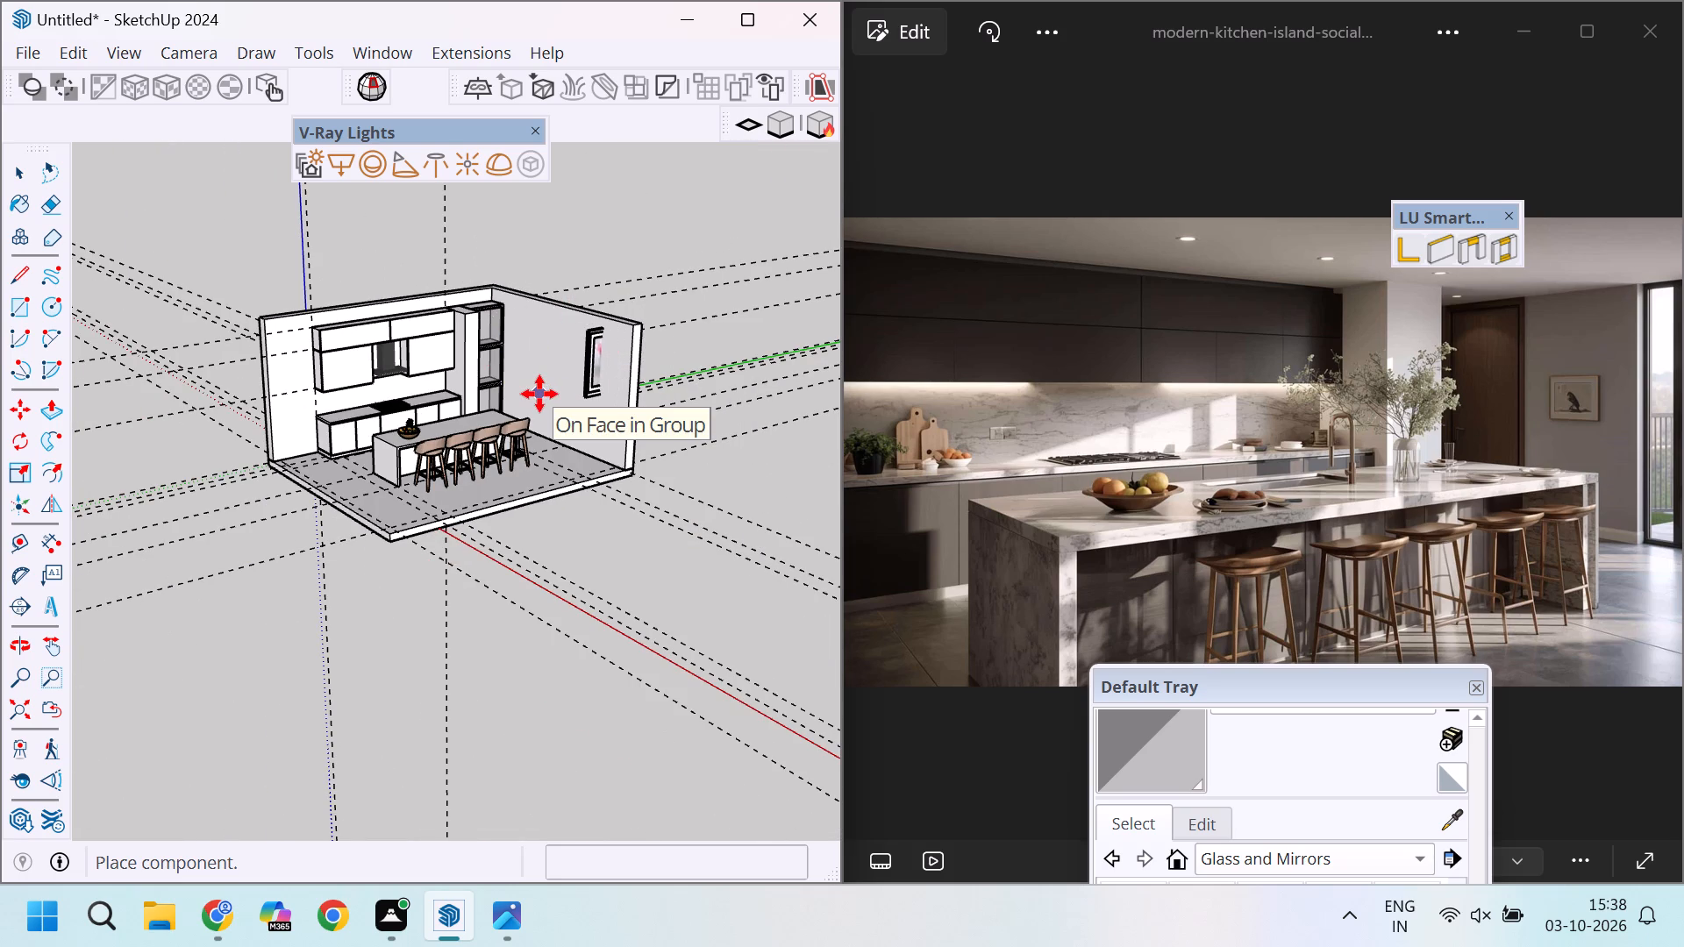
scroll(539, 394, up, 3)
scroll(453, 384, down, 9)
scroll(276, 644, up, 4)
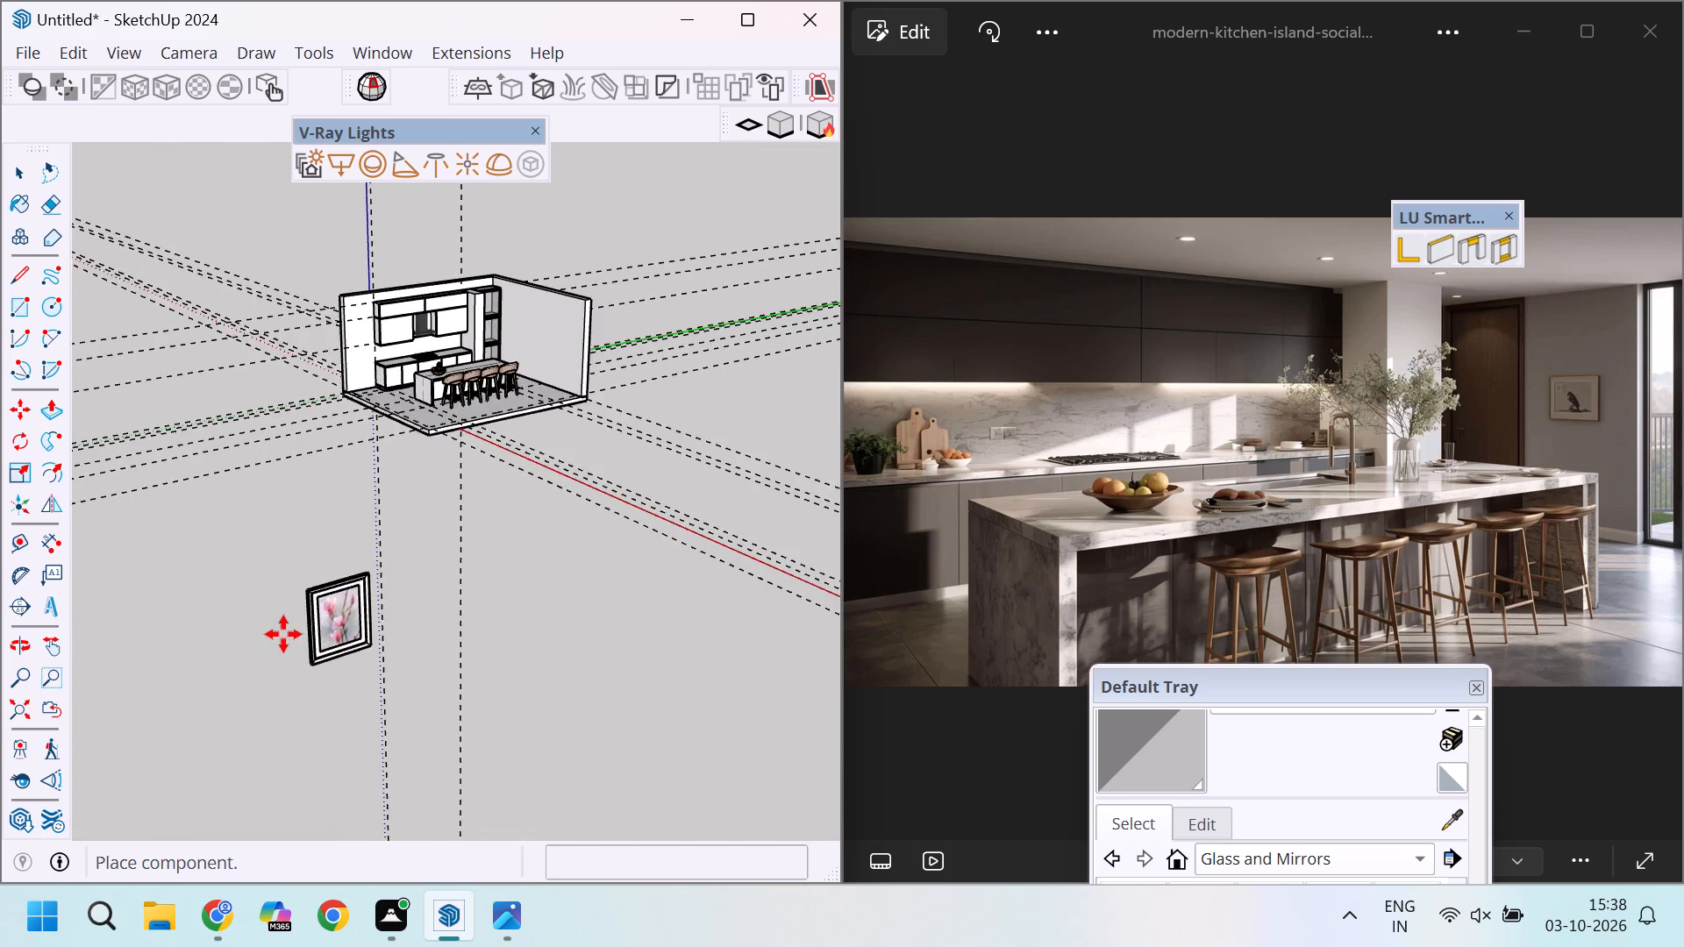
click(282, 580)
scroll(293, 510, up, 9)
middle_drag(316, 556, 308, 644)
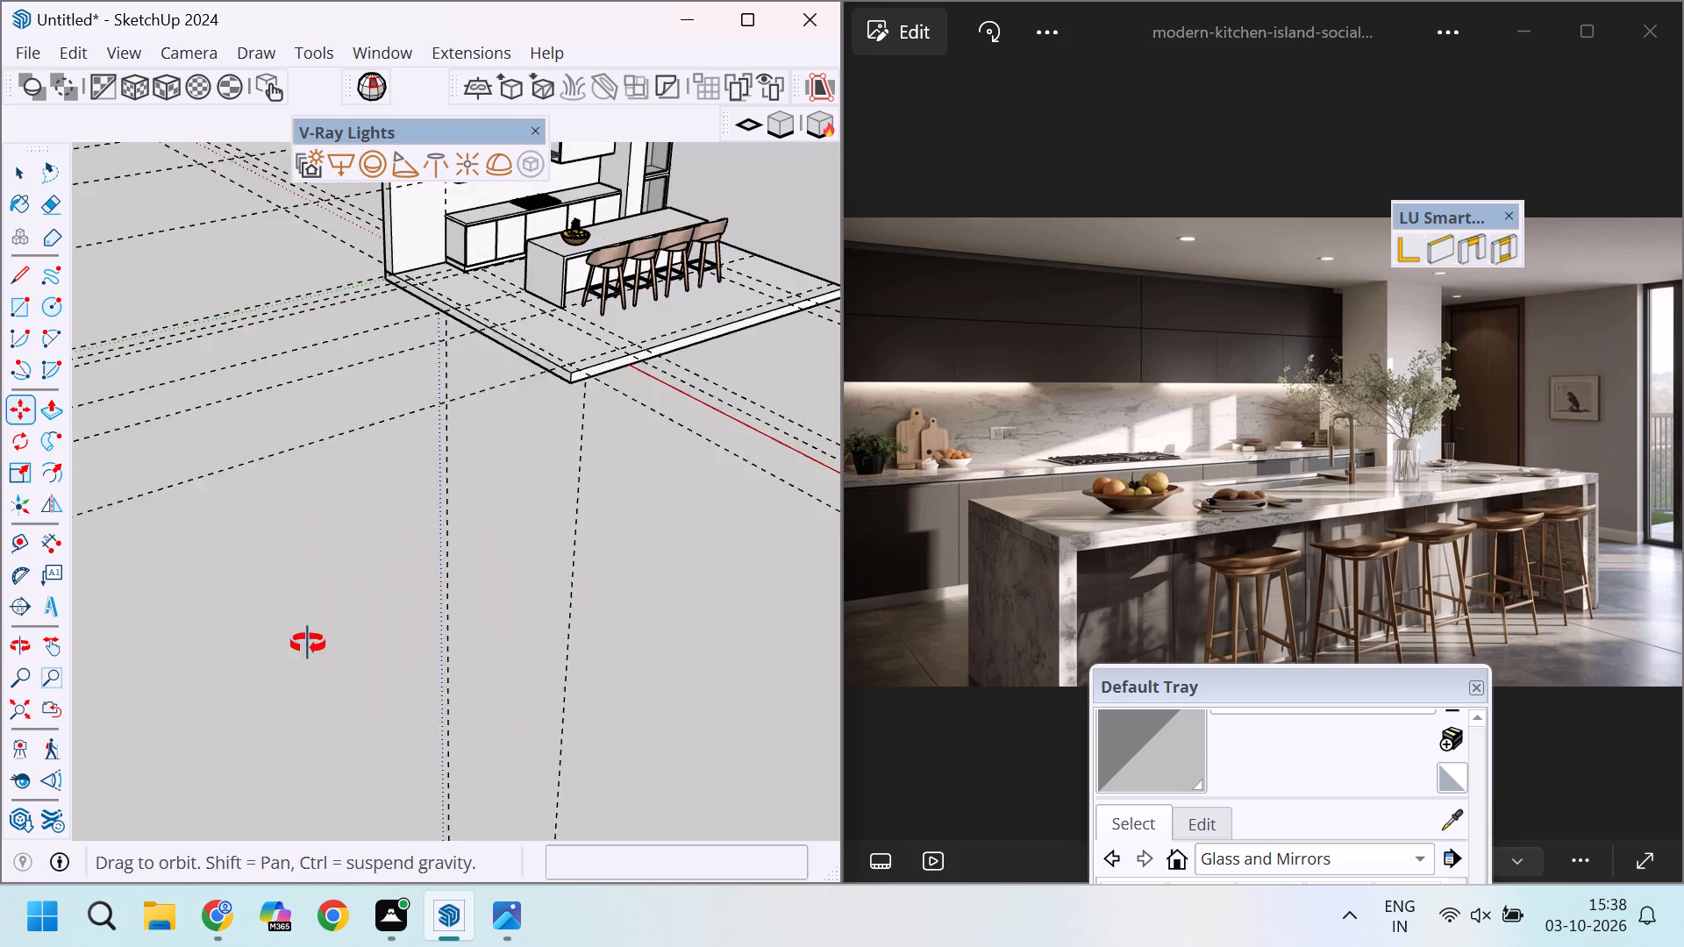
Rotate the magnolia picture 90° about the vertical blue axis, pivoting on its top back corner.
middle_drag(308, 644, 307, 644)
scroll(383, 579, down, 11)
scroll(387, 765, up, 11)
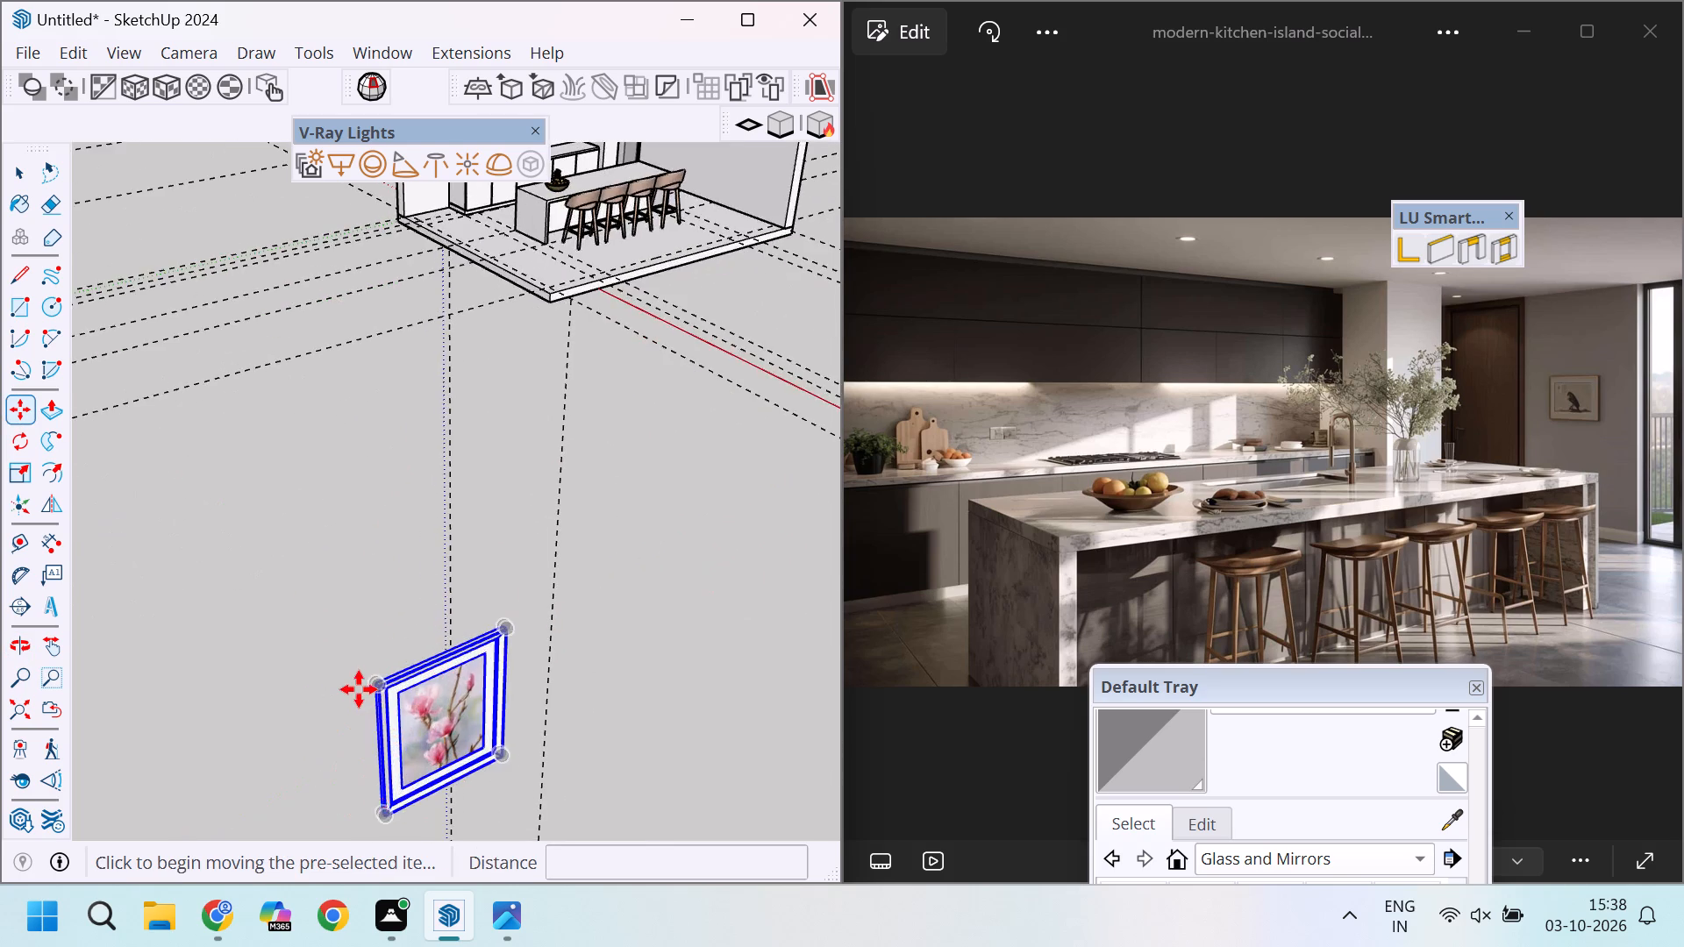
scroll(359, 689, up, 9)
scroll(458, 703, up, 3)
scroll(442, 681, down, 5)
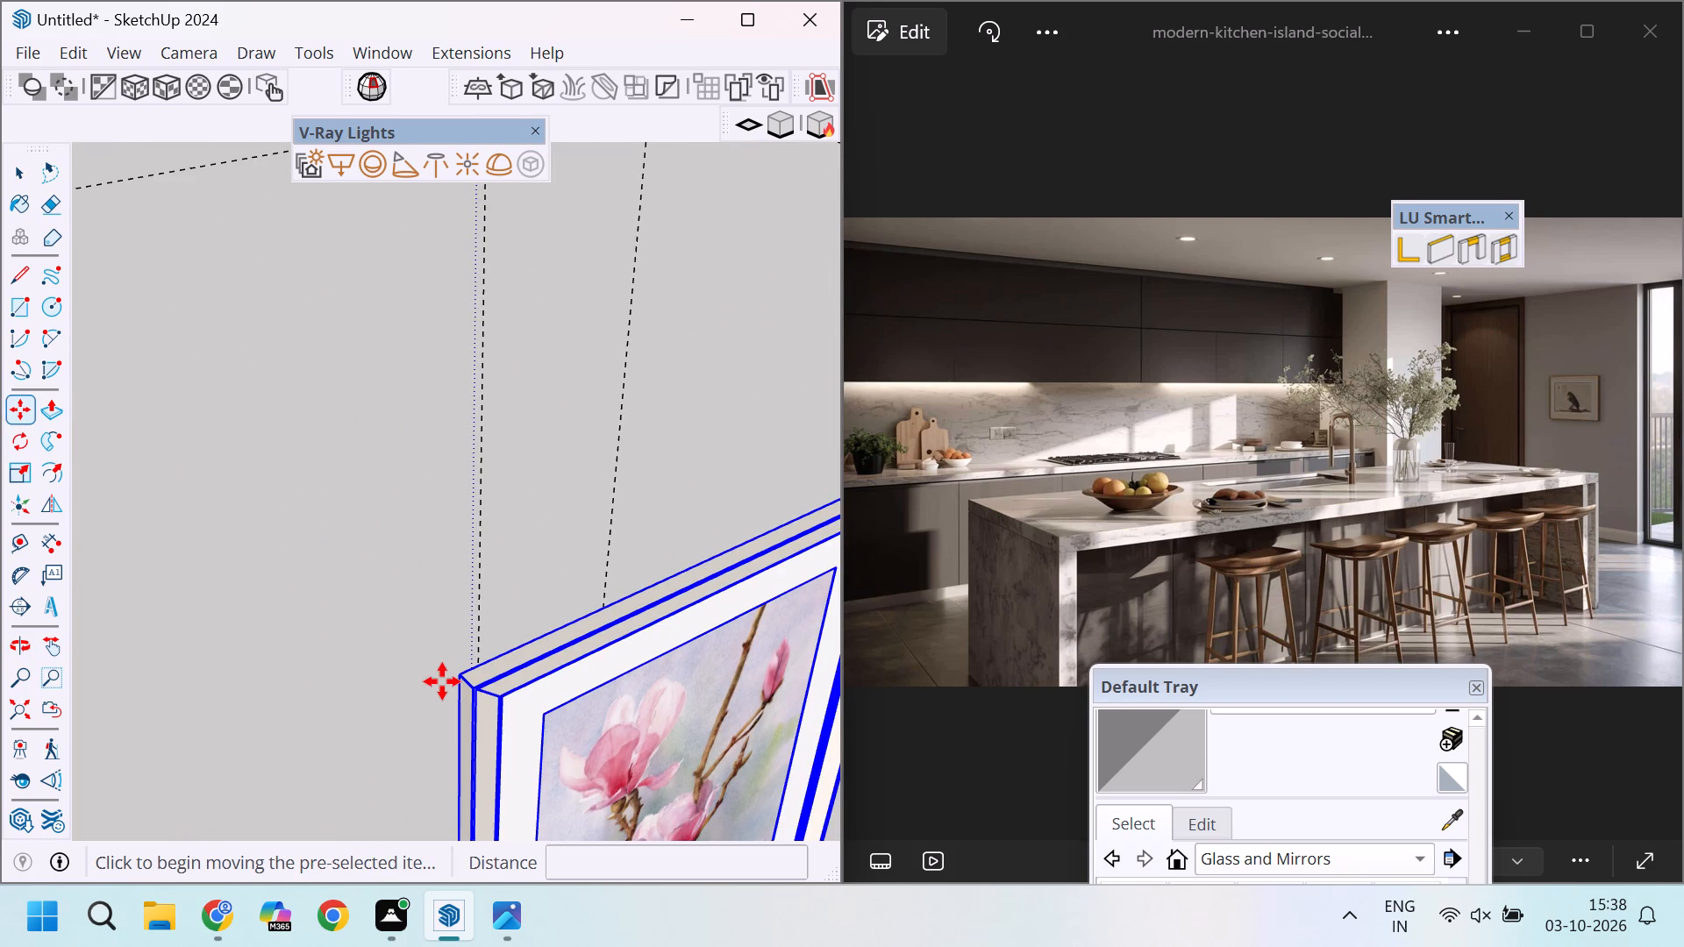
key(q)
scroll(442, 681, up, 5)
scroll(463, 666, down, 5)
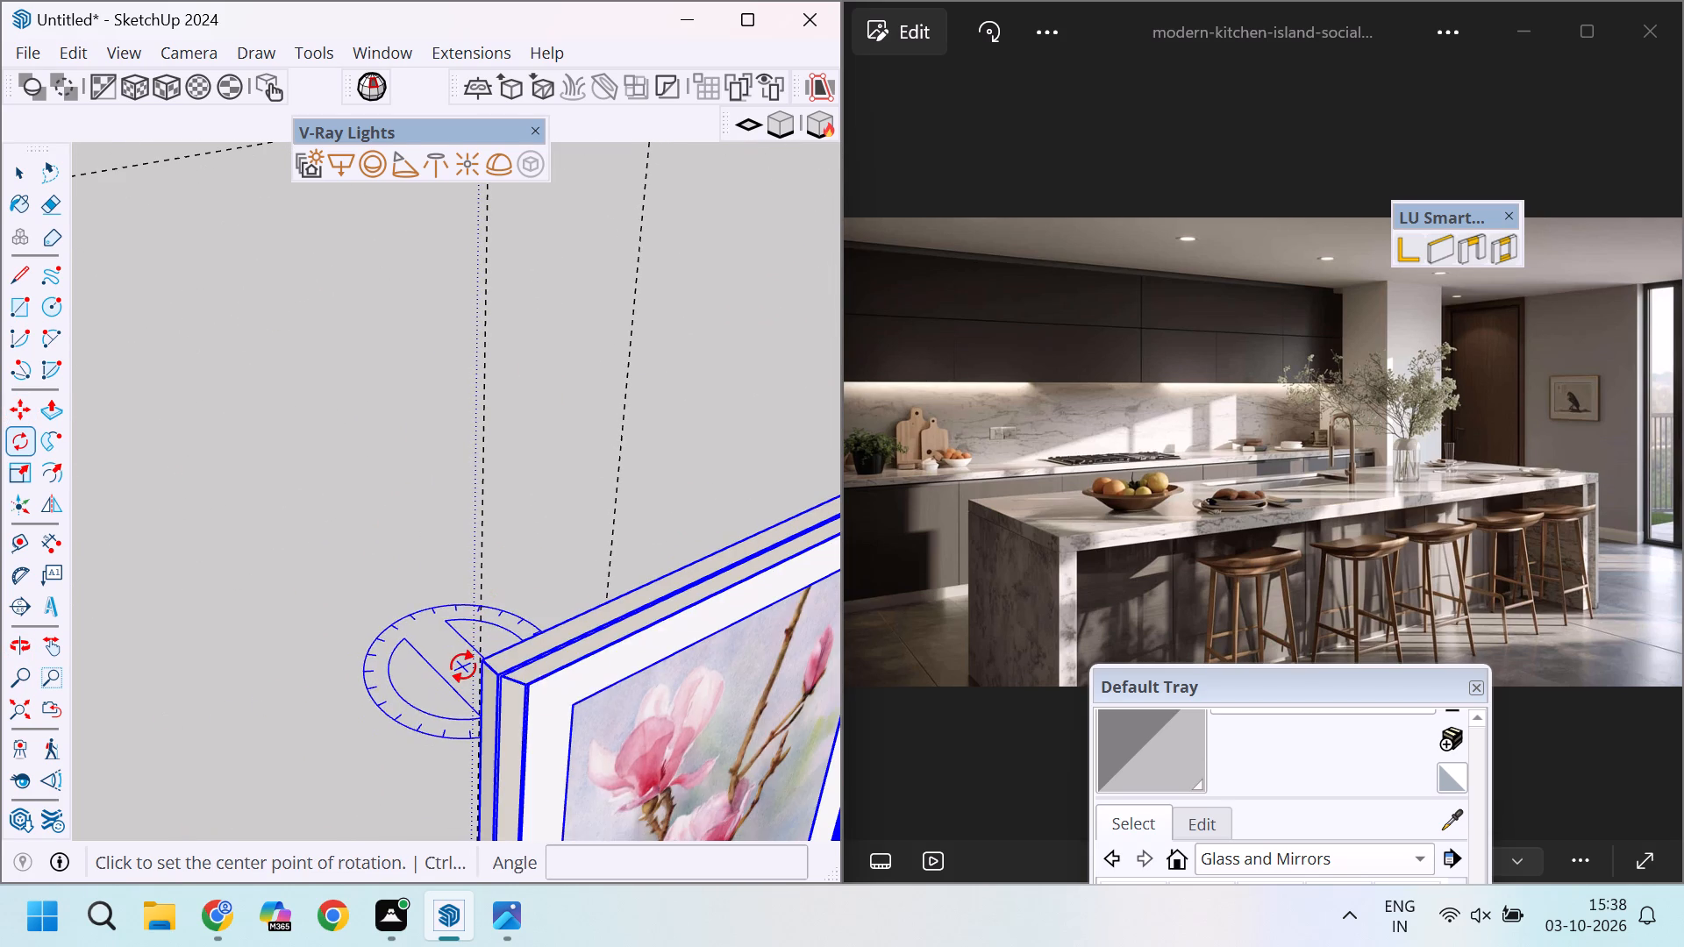
key(Up)
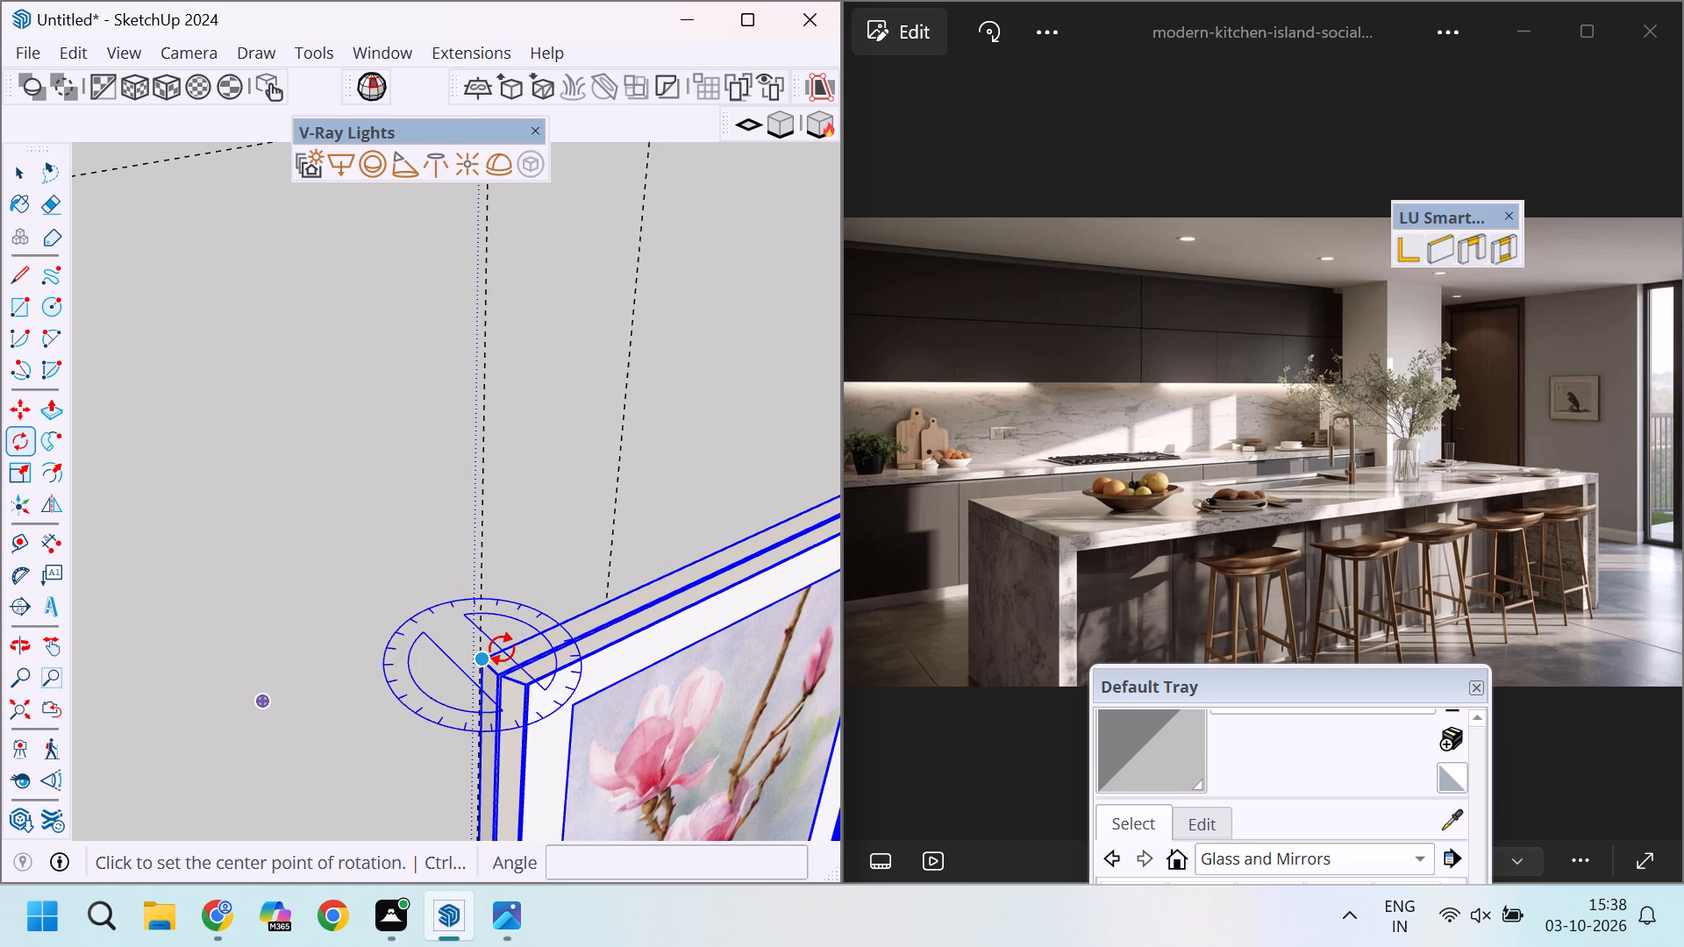
click(478, 666)
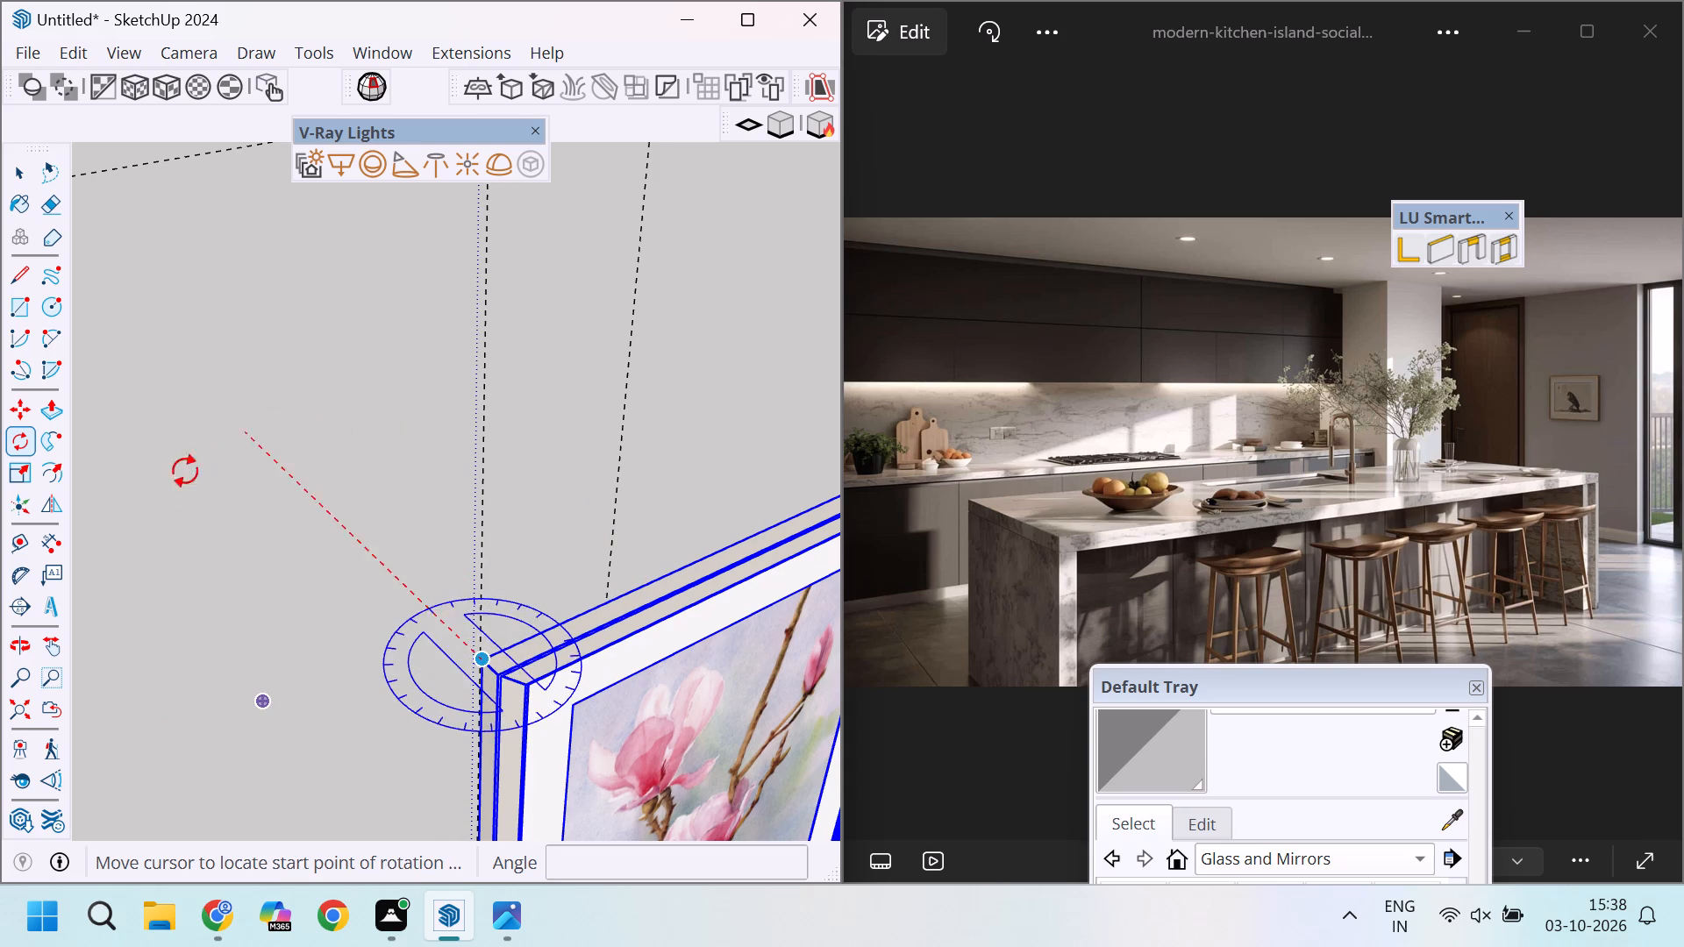
click(253, 445)
scroll(254, 445, down, 5)
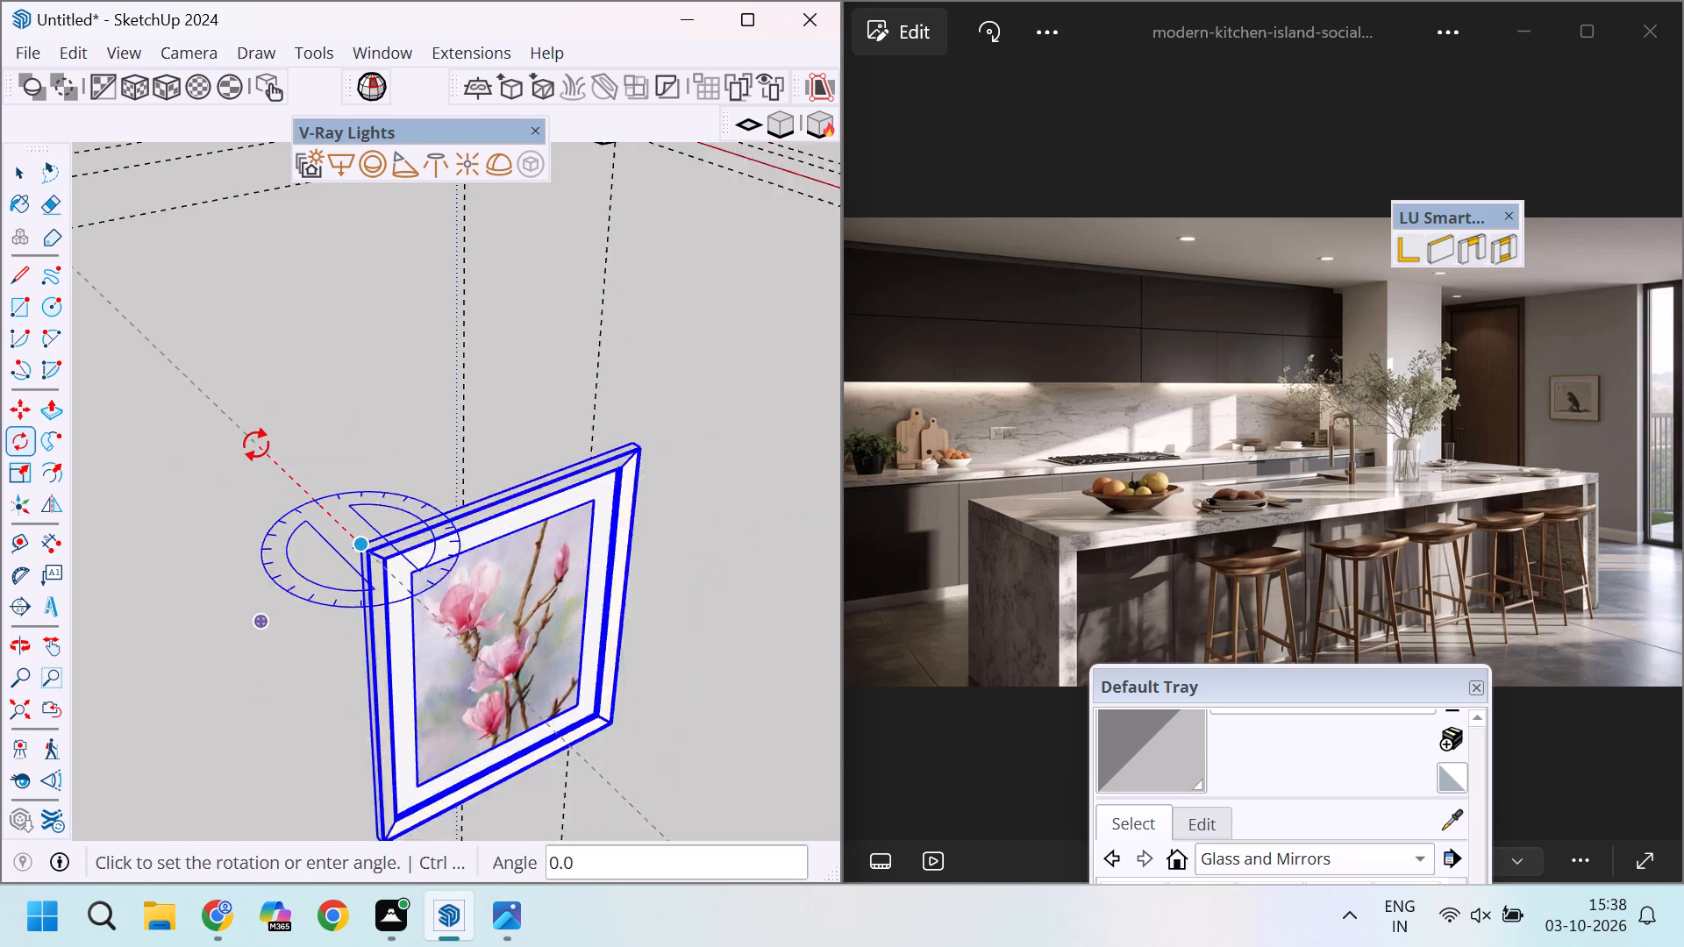
click(460, 465)
Move the picture by its top corner about 57' 10" onto the inner face of the side wall beside the open shelves.
scroll(366, 479, up, 4)
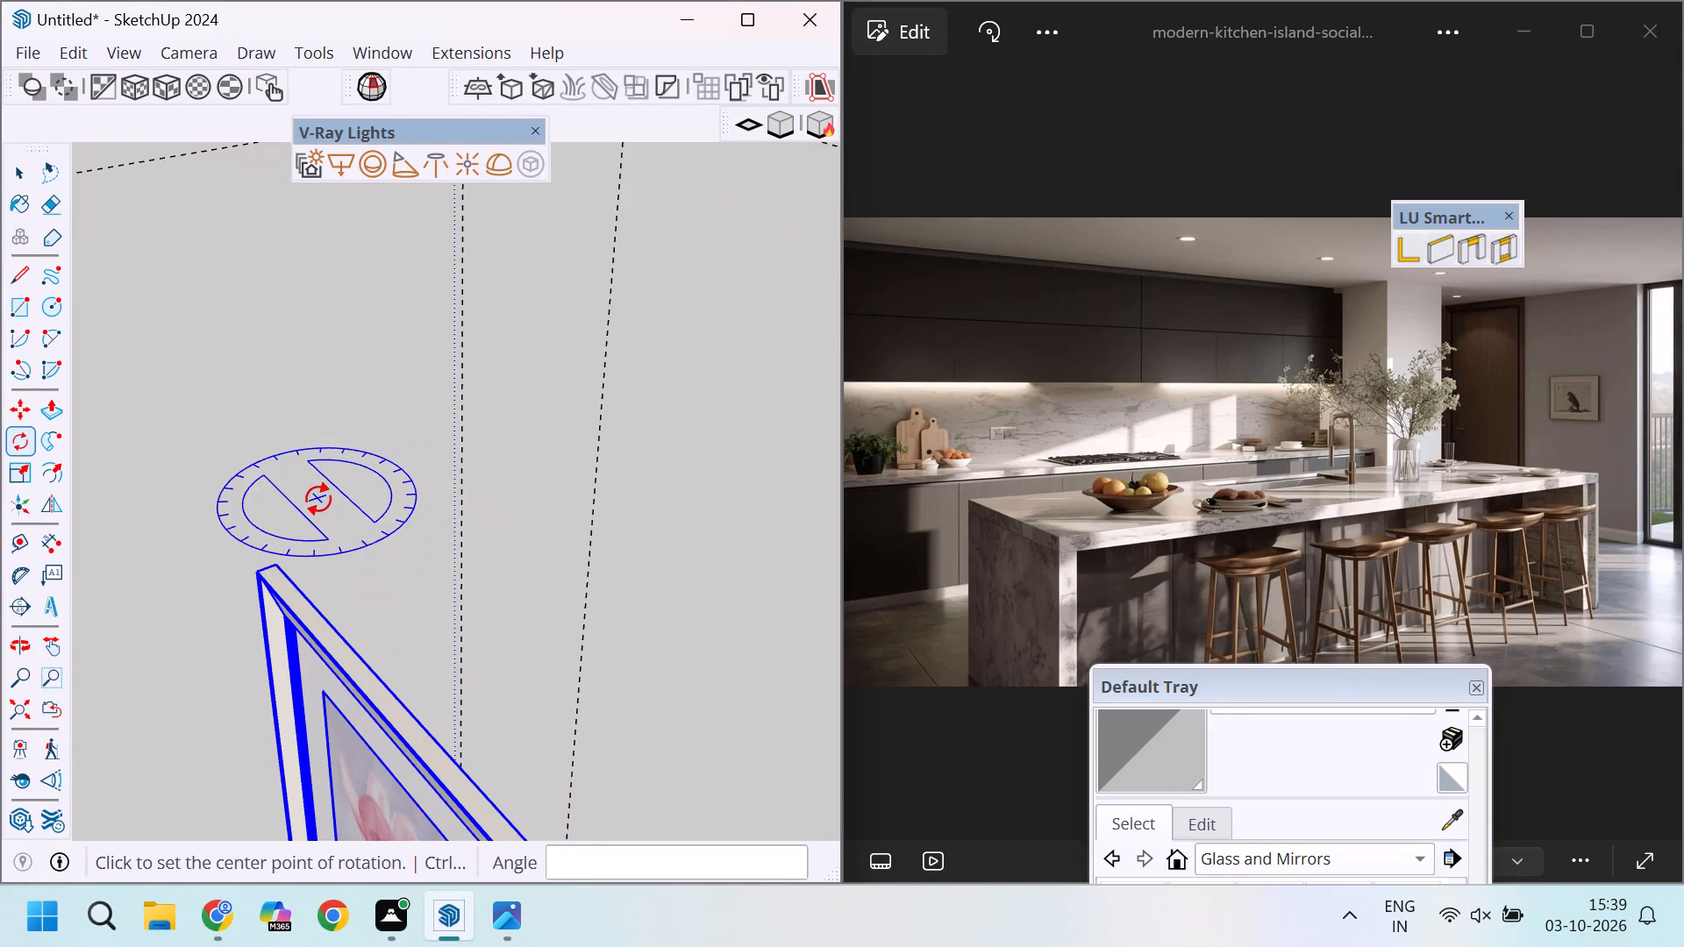
key(m)
click(282, 559)
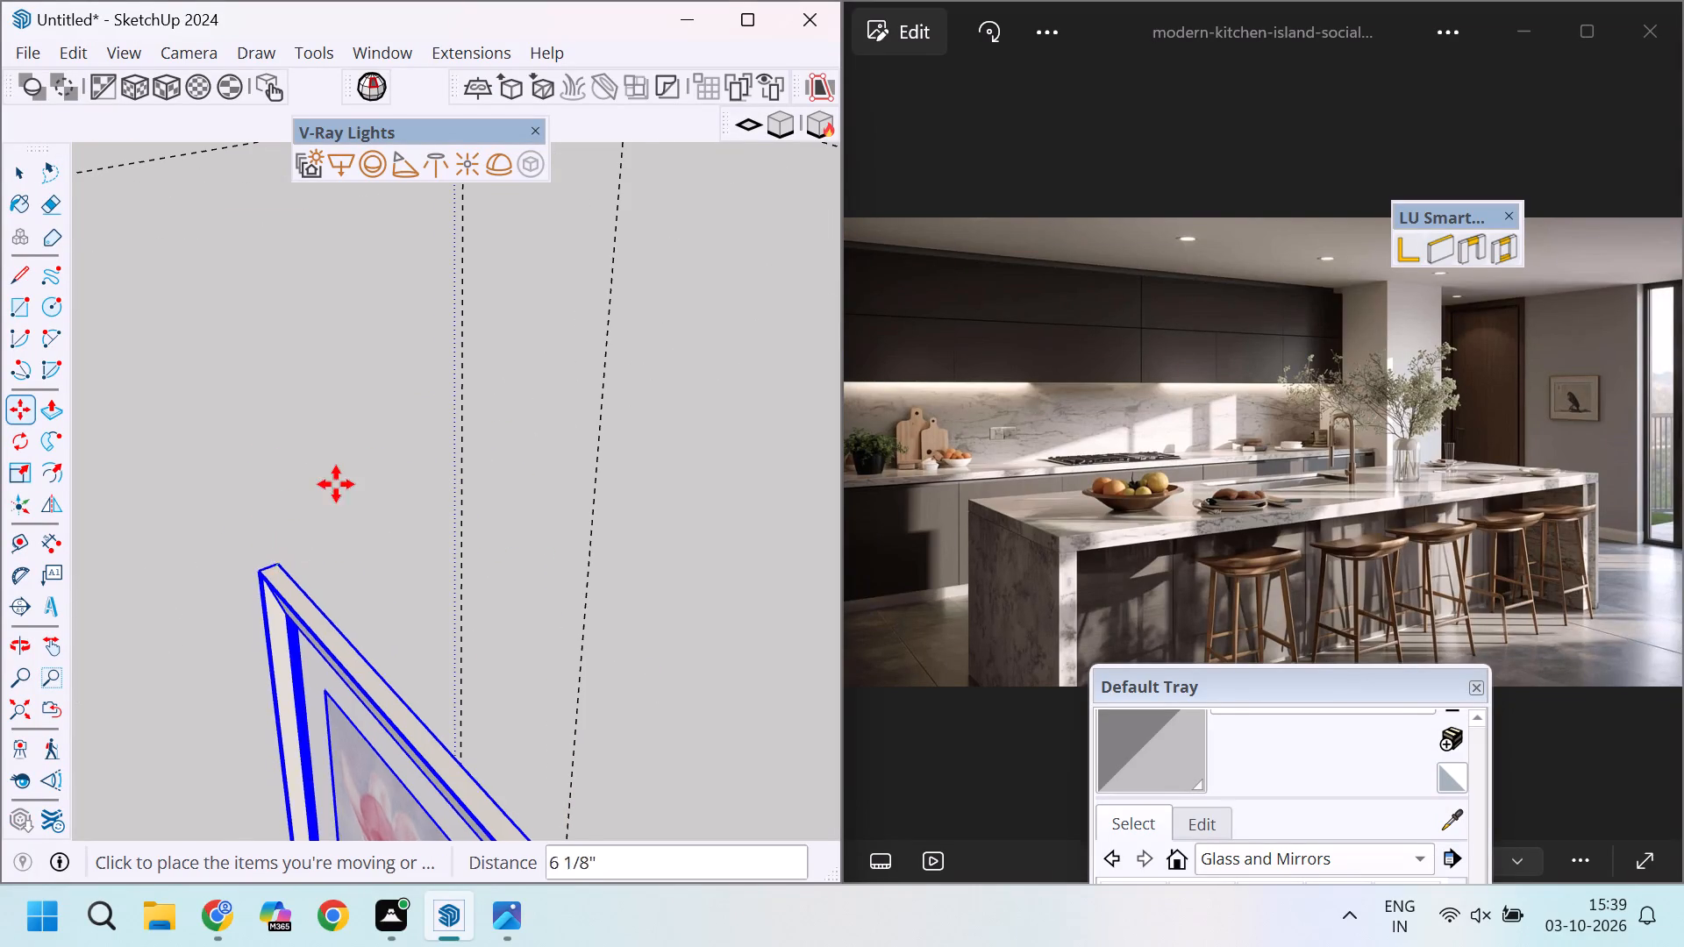
scroll(336, 484, down, 12)
scroll(337, 483, down, 11)
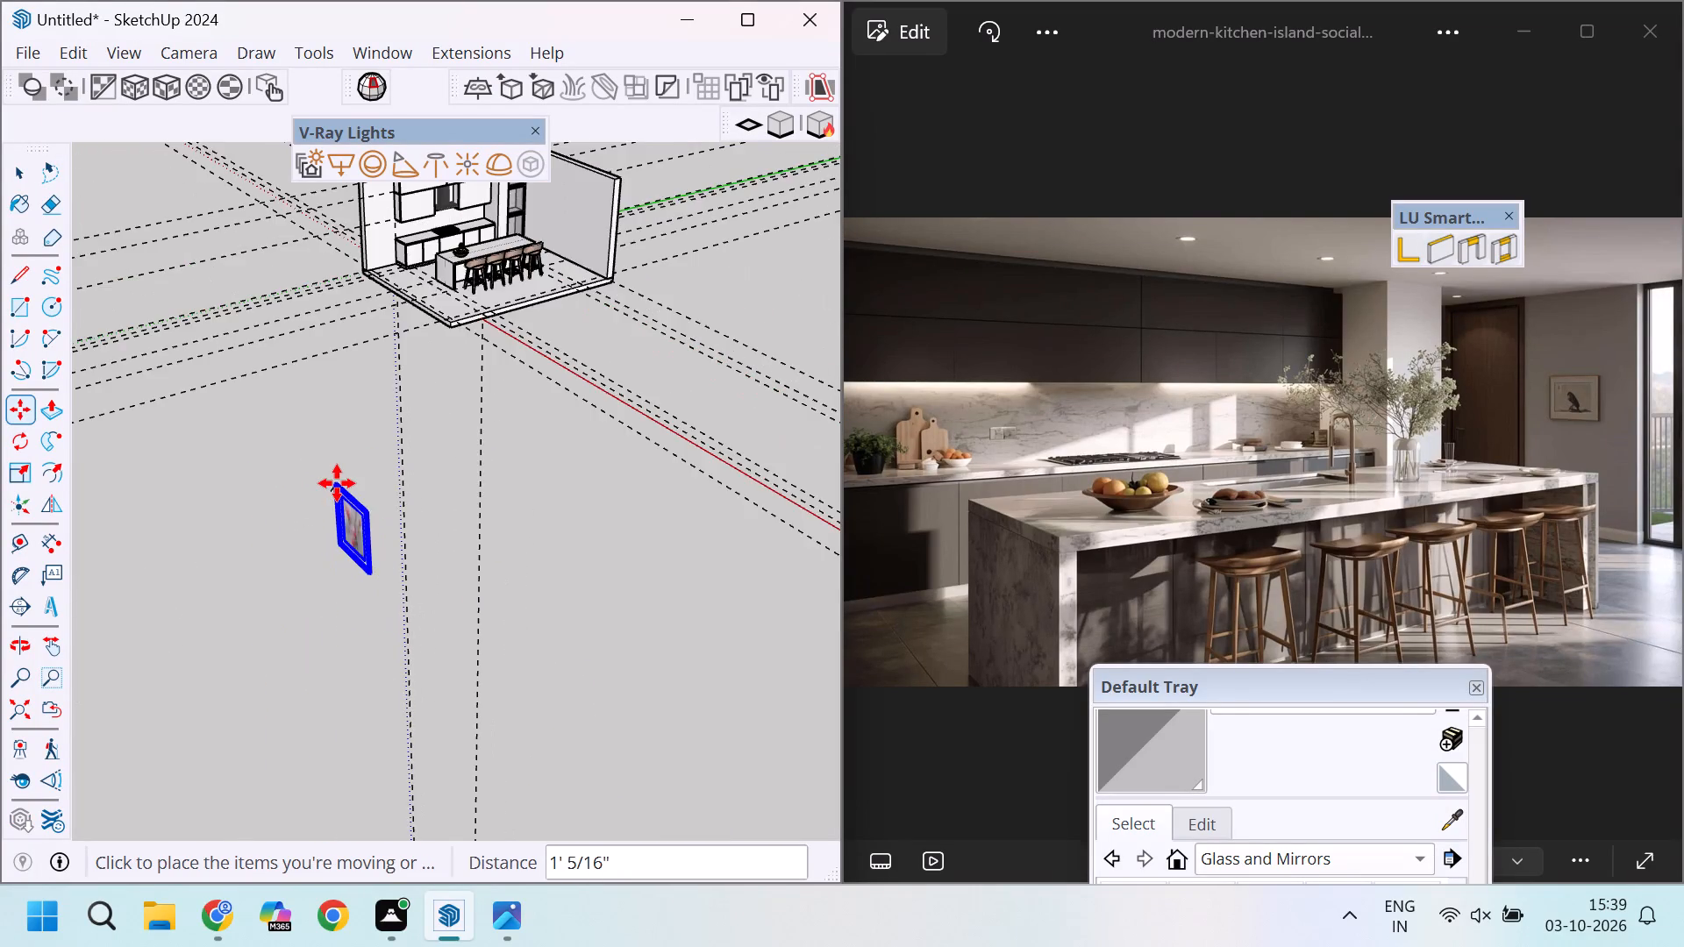
scroll(337, 483, down, 3)
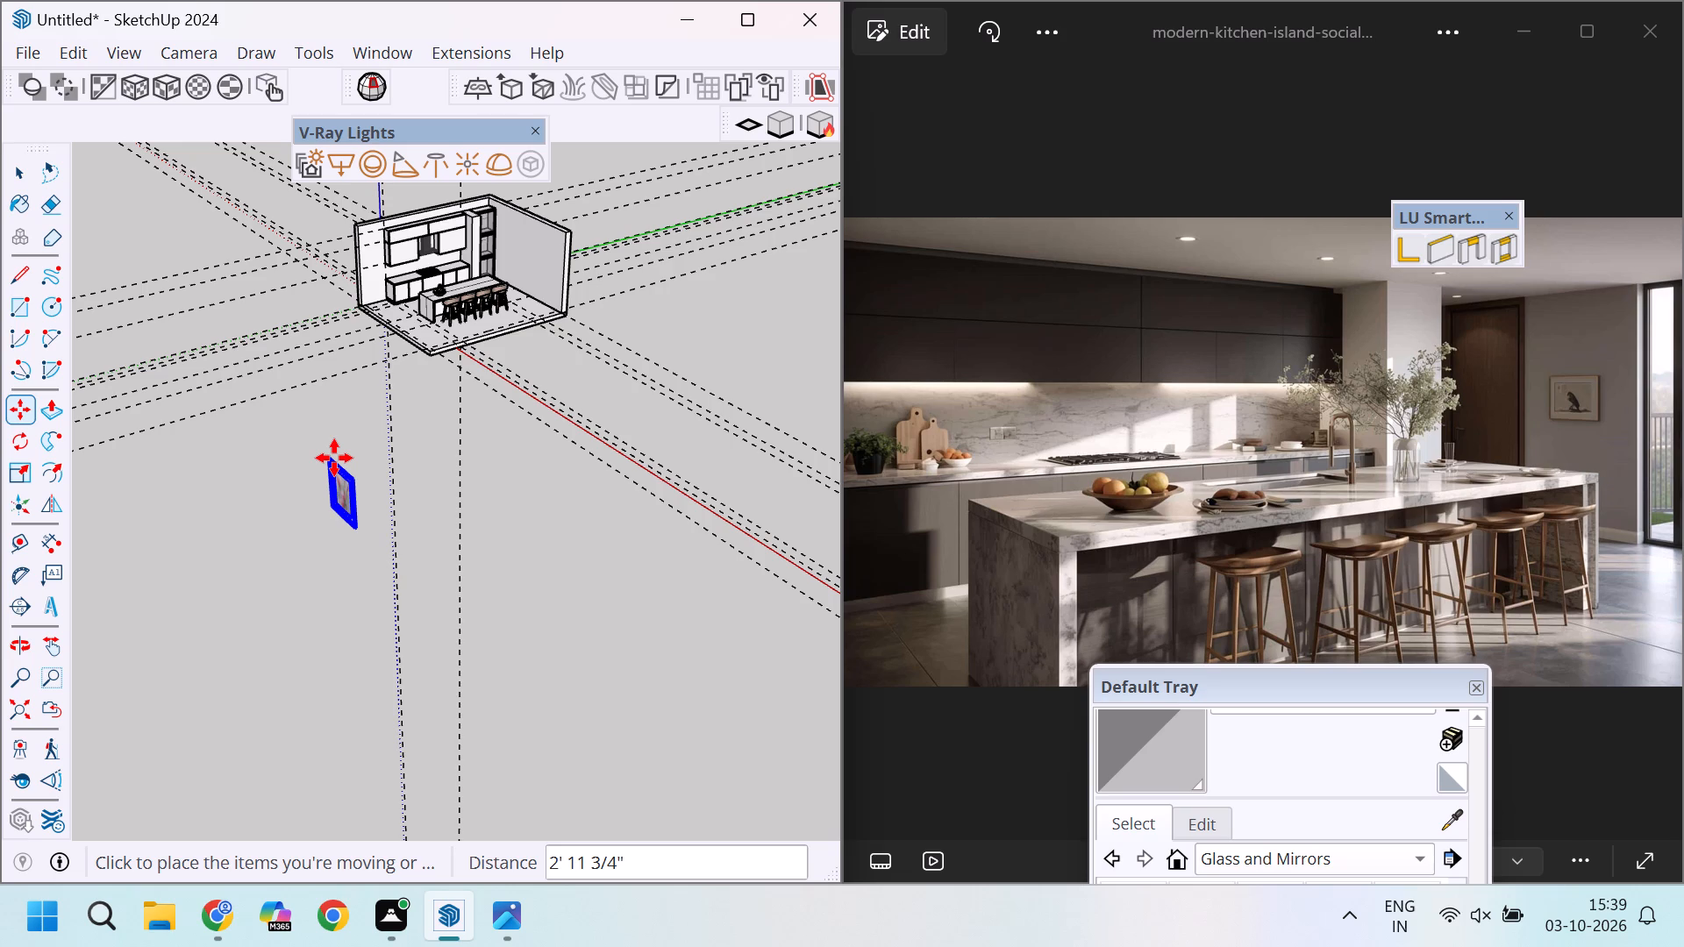
scroll(334, 457, up, 1)
scroll(476, 257, down, 5)
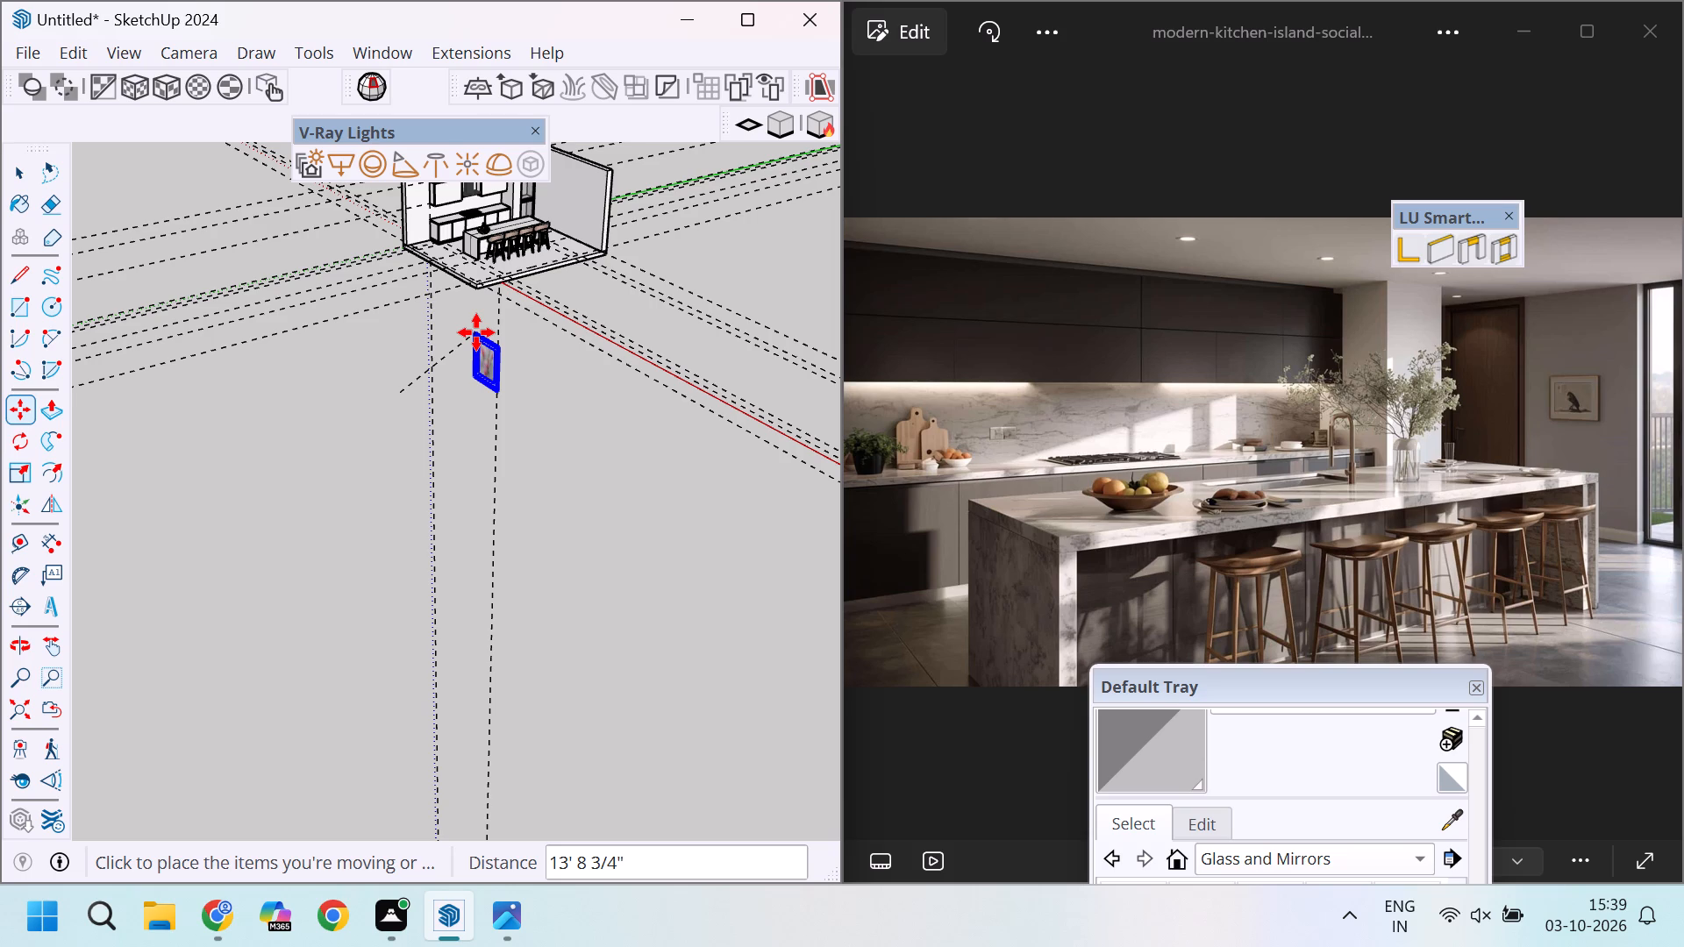
scroll(417, 321, down, 5)
scroll(476, 267, up, 6)
scroll(523, 278, down, 7)
scroll(498, 272, up, 5)
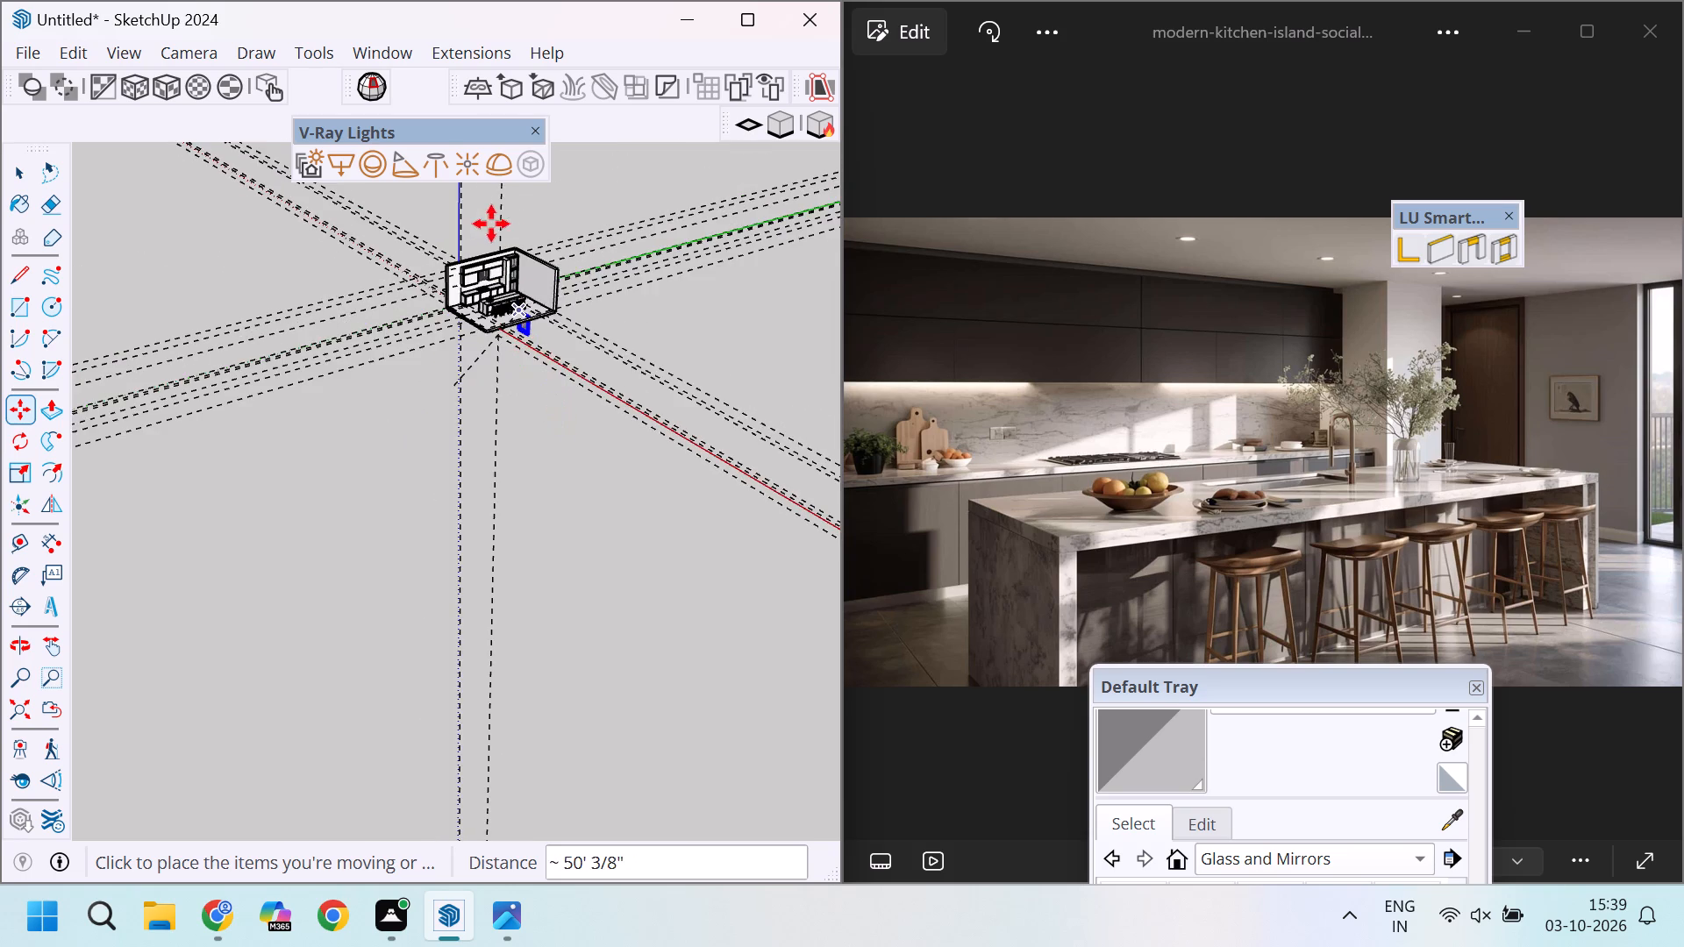
scroll(491, 224, up, 19)
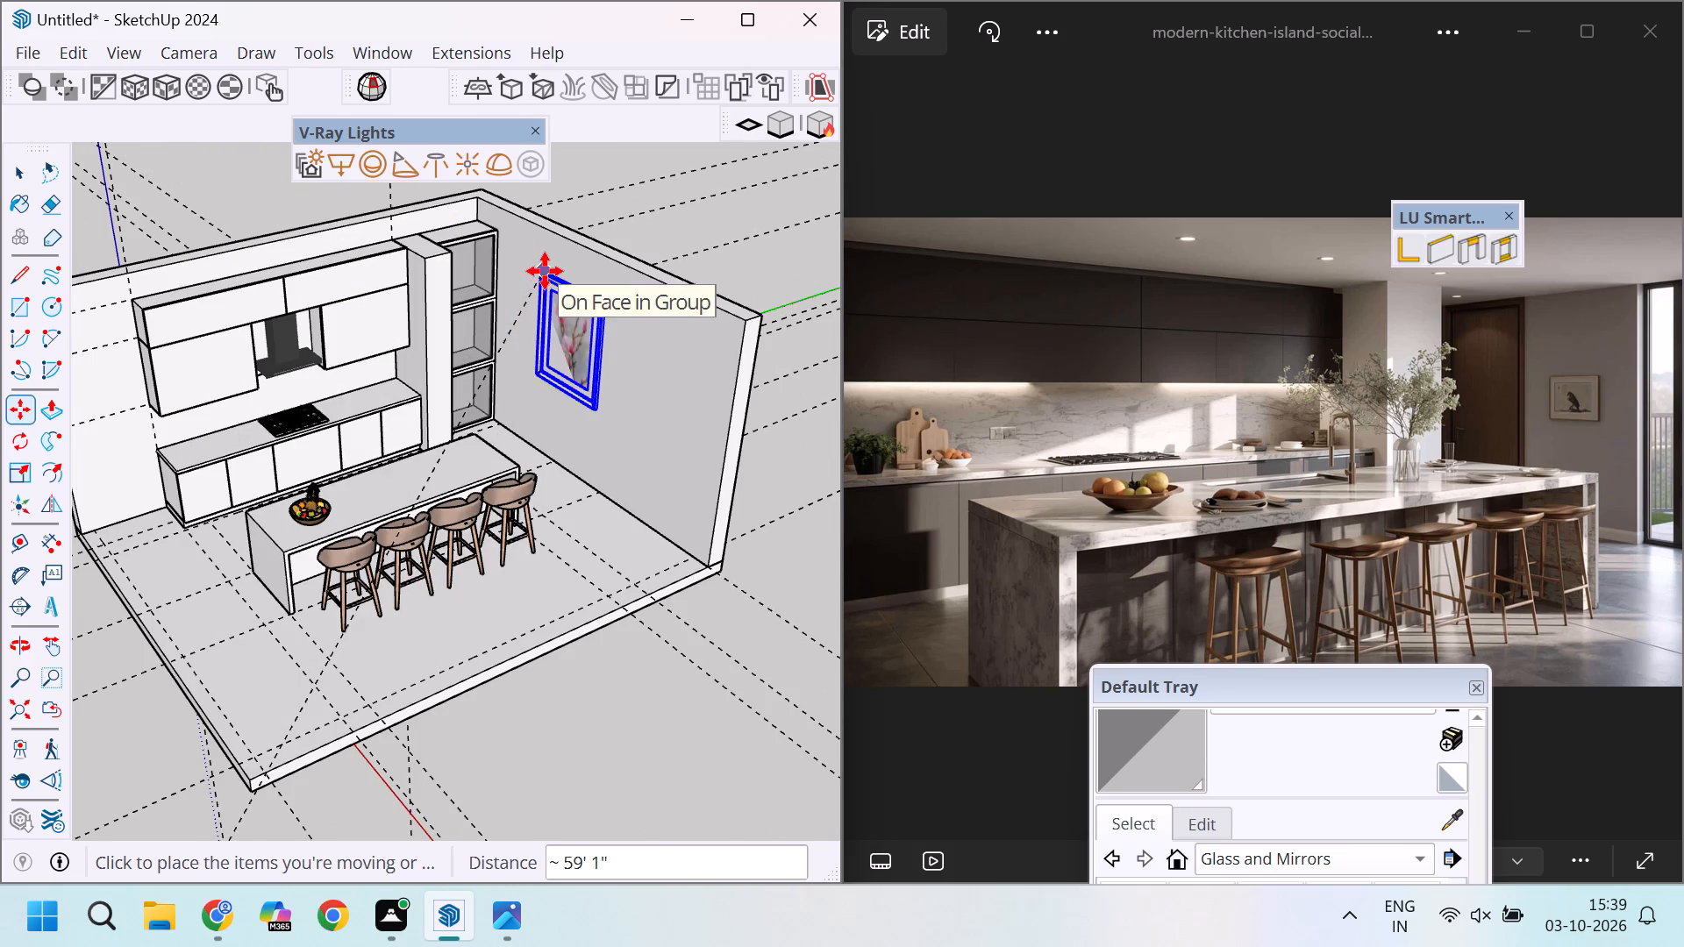
scroll(339, 271, up, 2)
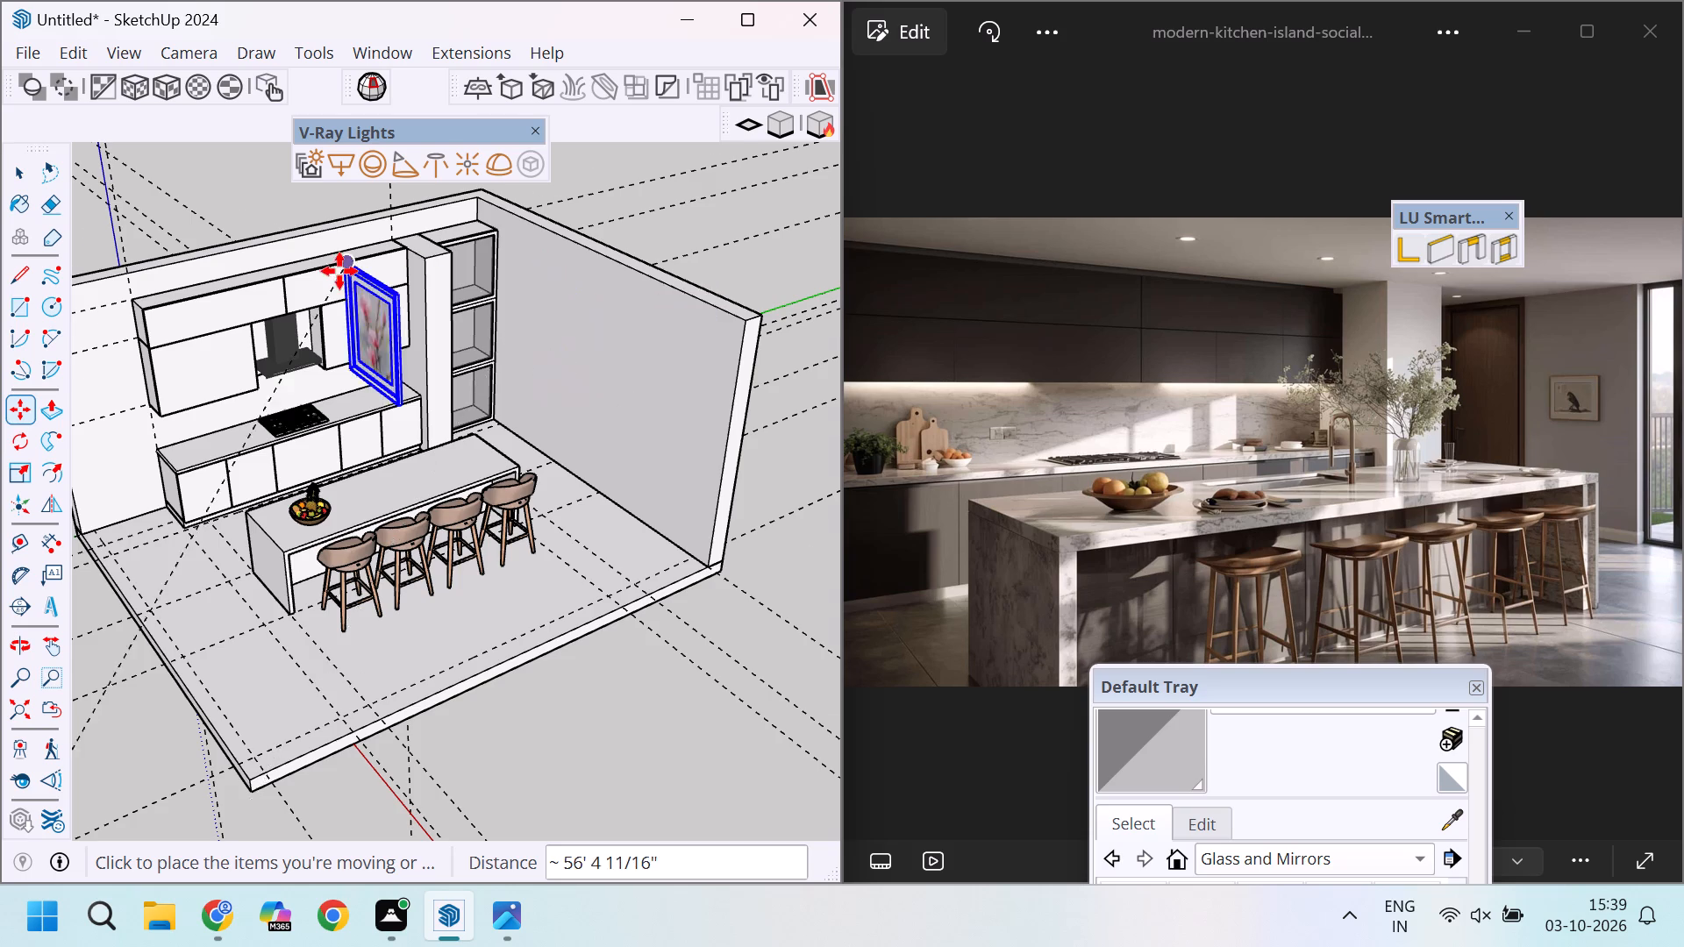
scroll(339, 271, up, 3)
scroll(608, 242, up, 5)
scroll(689, 275, down, 4)
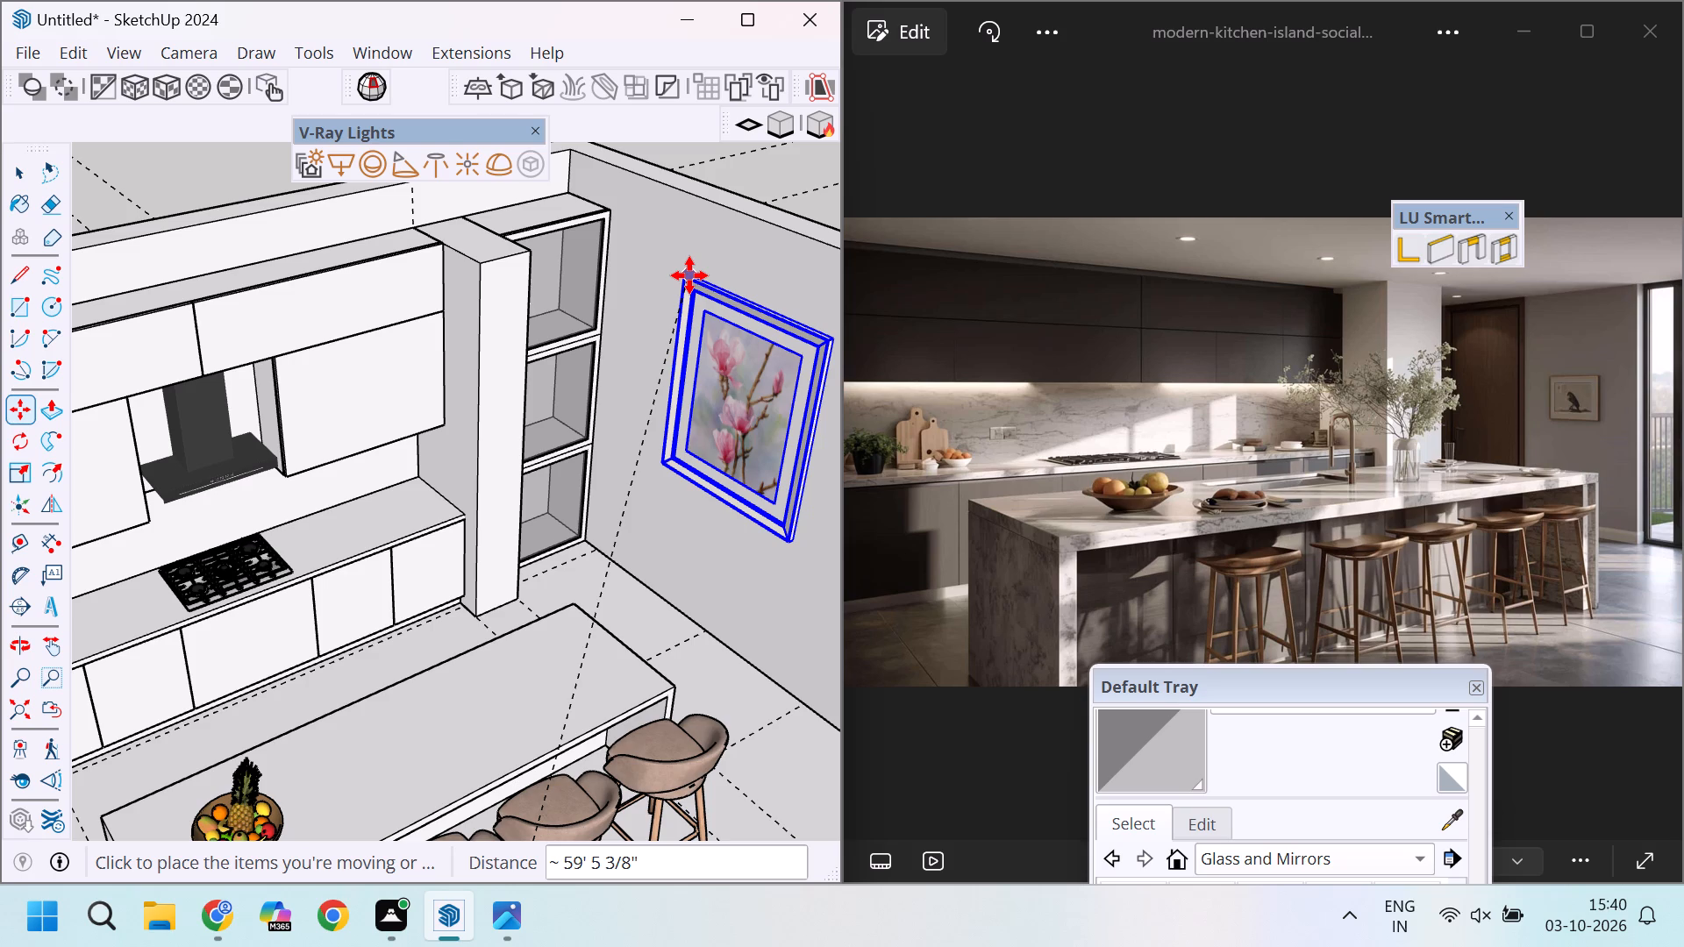
scroll(689, 275, up, 6)
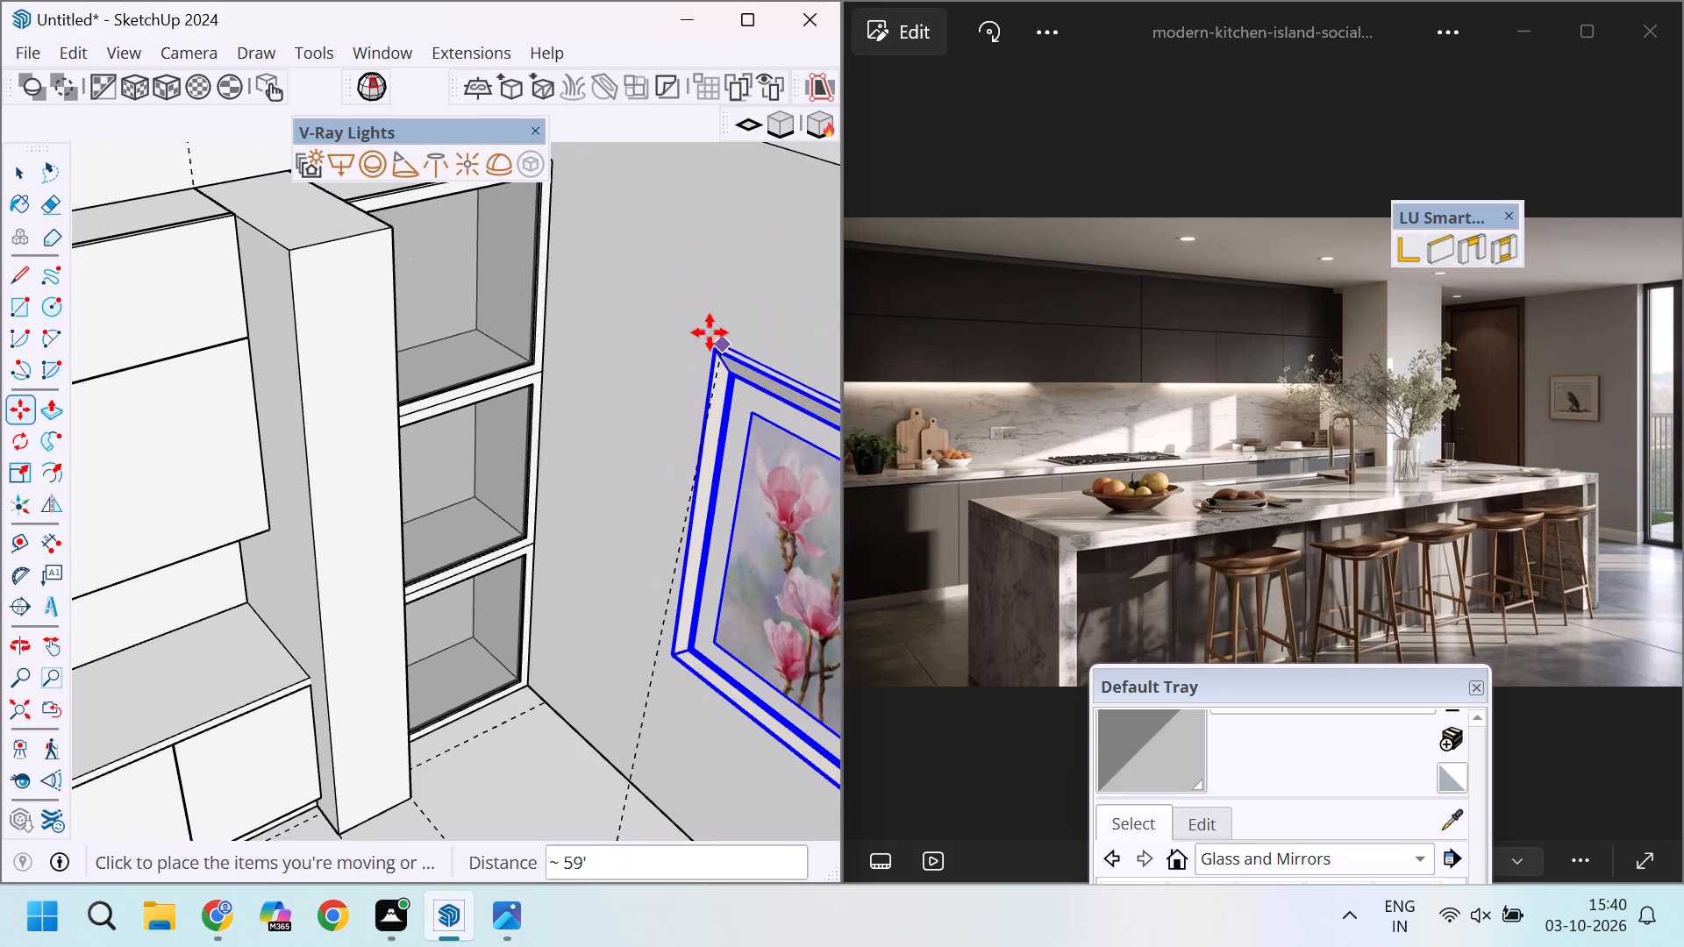
scroll(710, 317, down, 10)
scroll(710, 310, up, 11)
scroll(687, 333, down, 1)
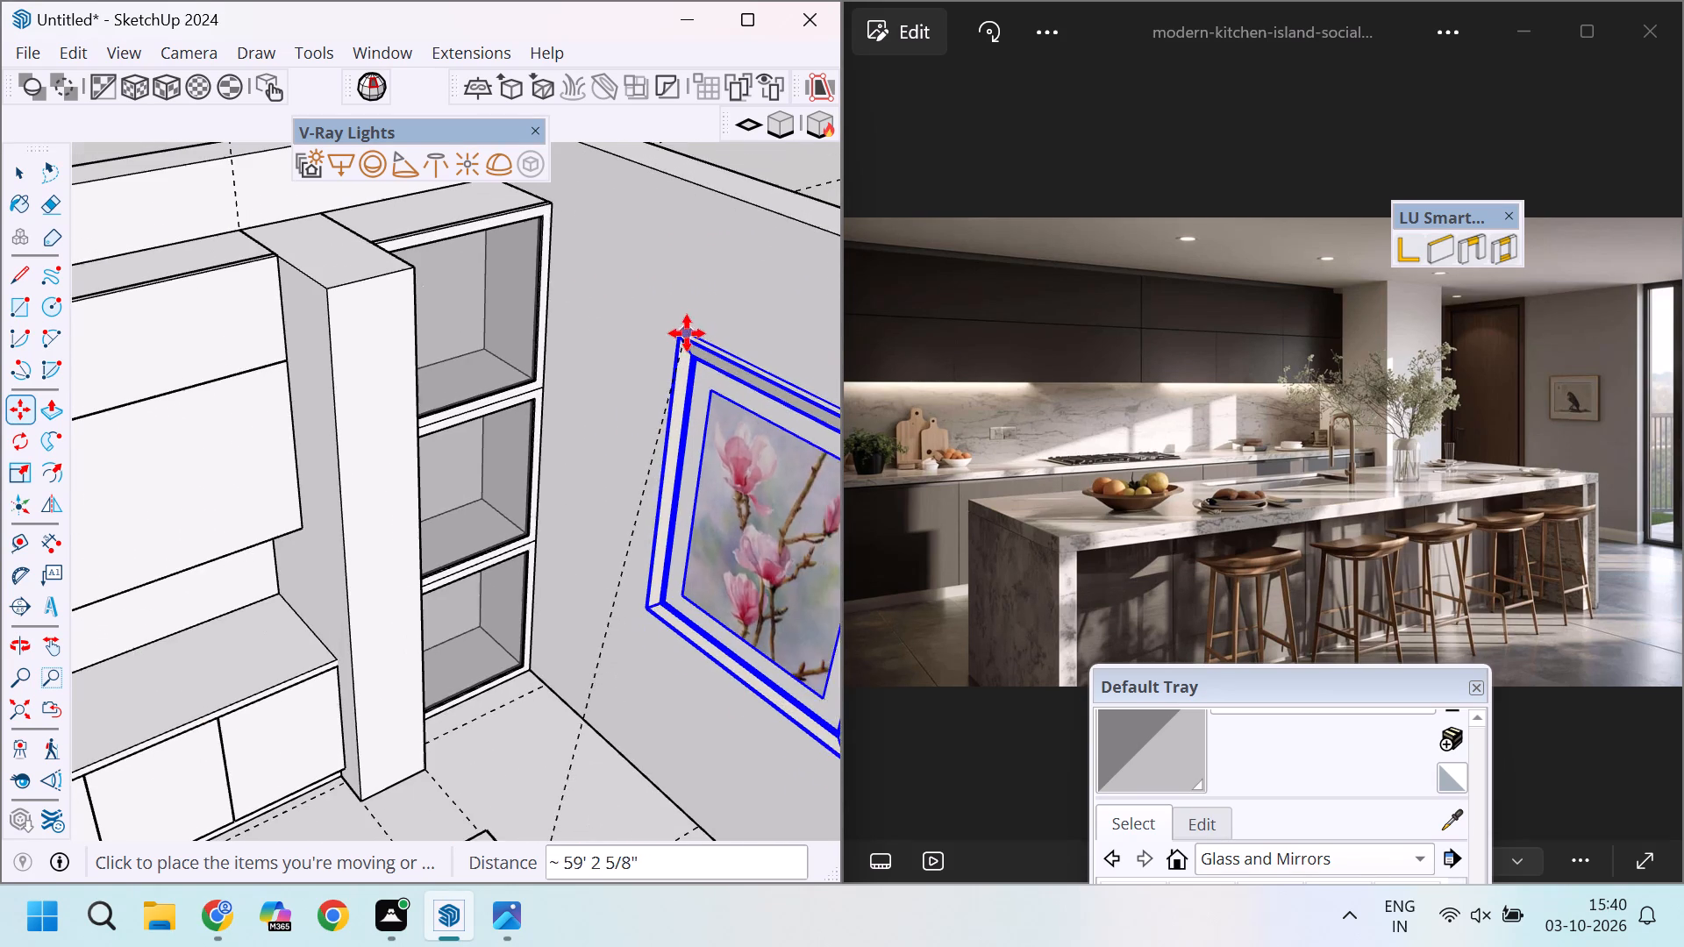
middle_drag(700, 316, 585, 466)
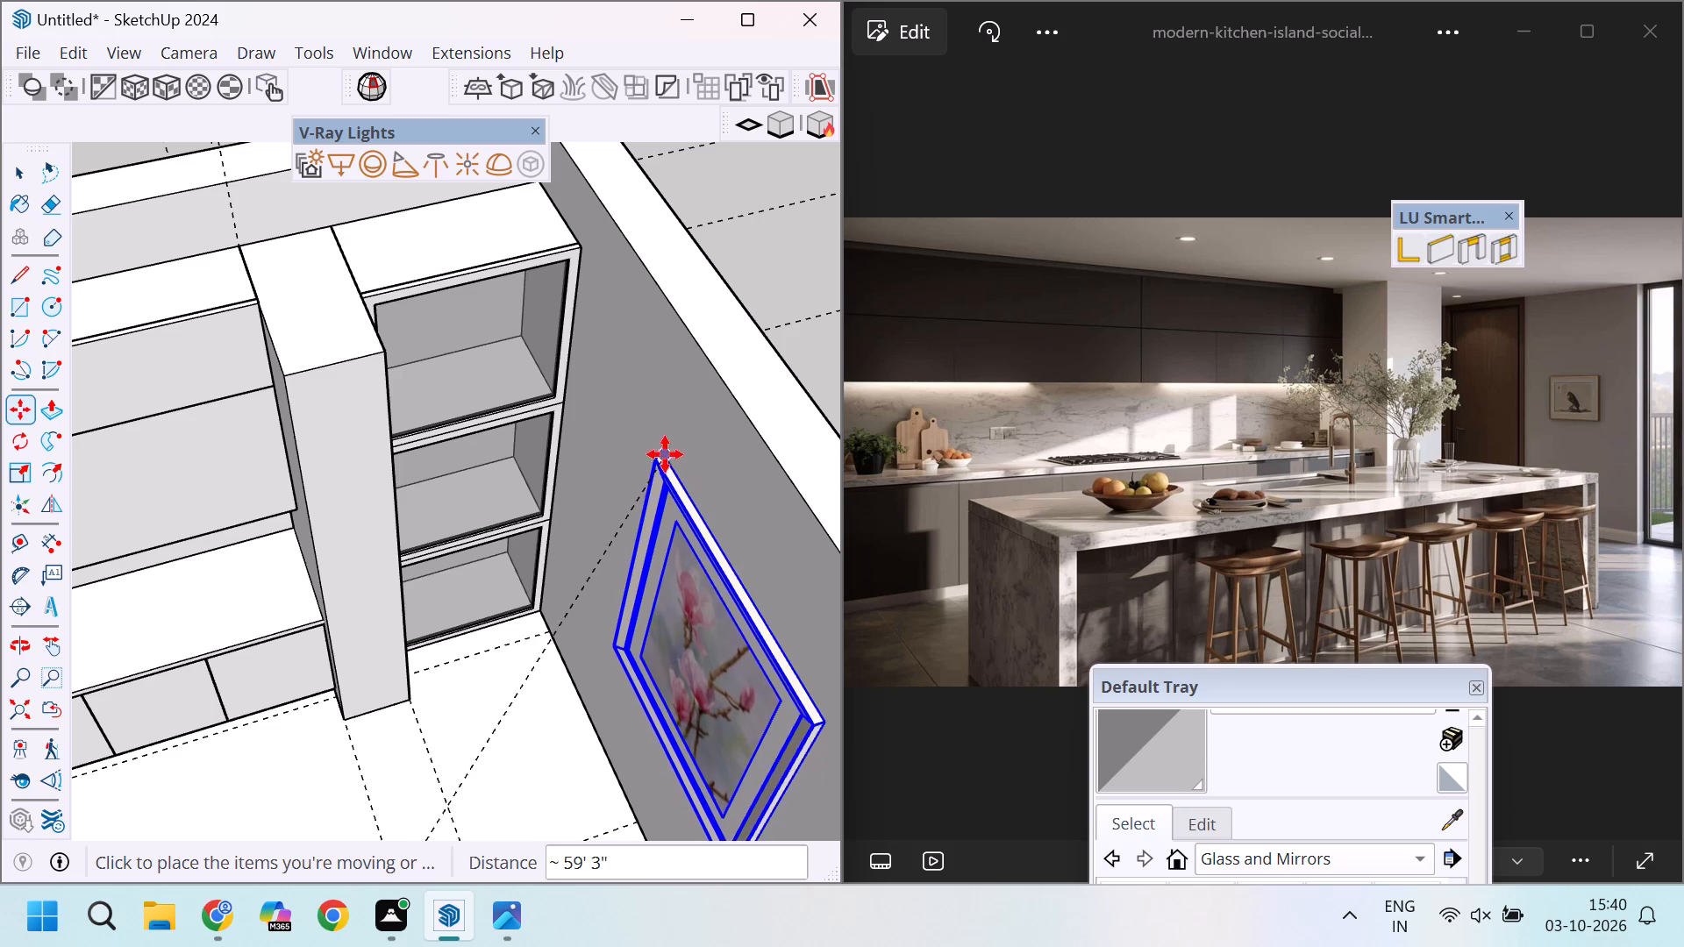
scroll(663, 442, down, 4)
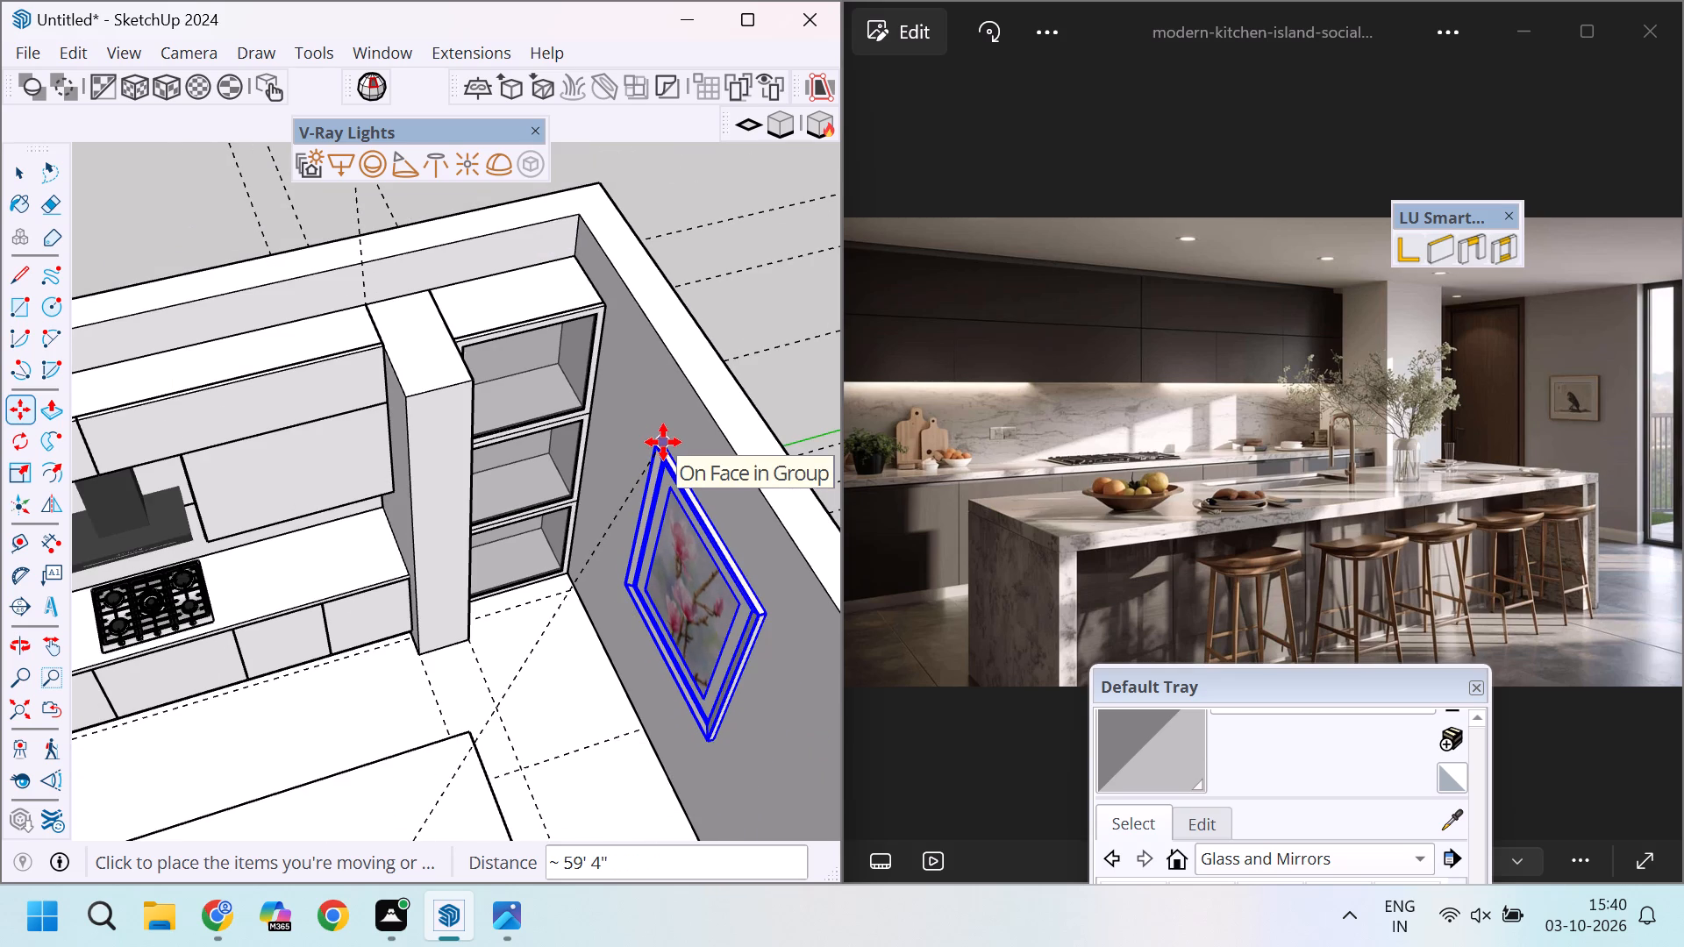
scroll(666, 444, down, 6)
scroll(667, 486, up, 4)
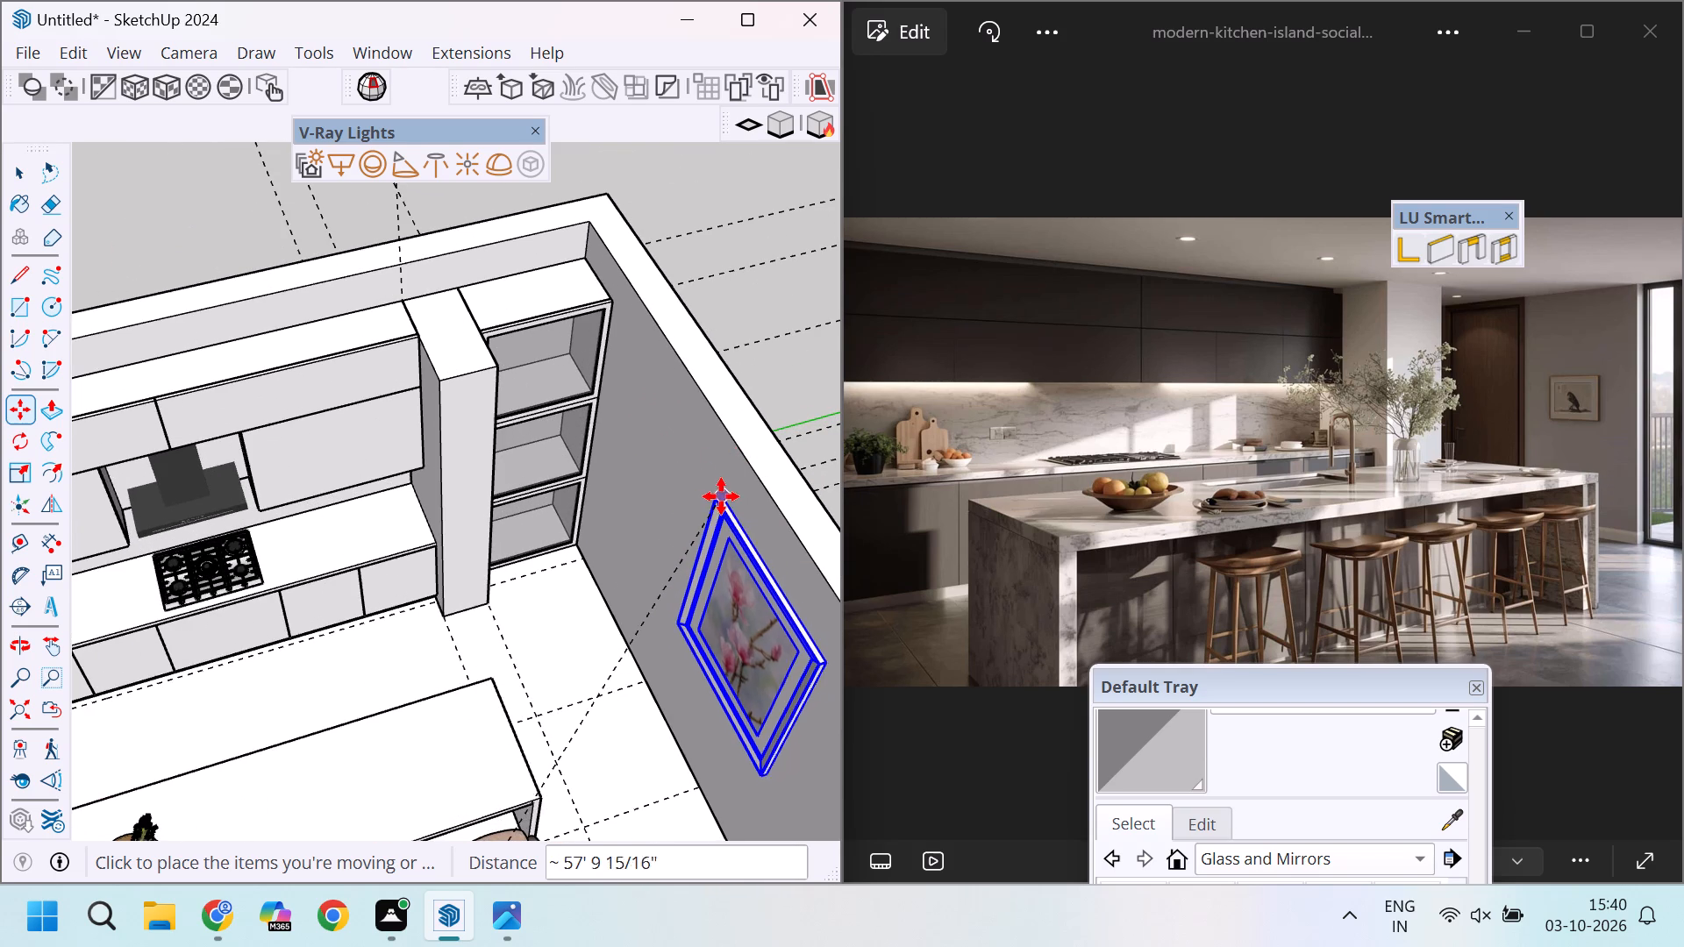
click(721, 496)
scroll(621, 434, down, 5)
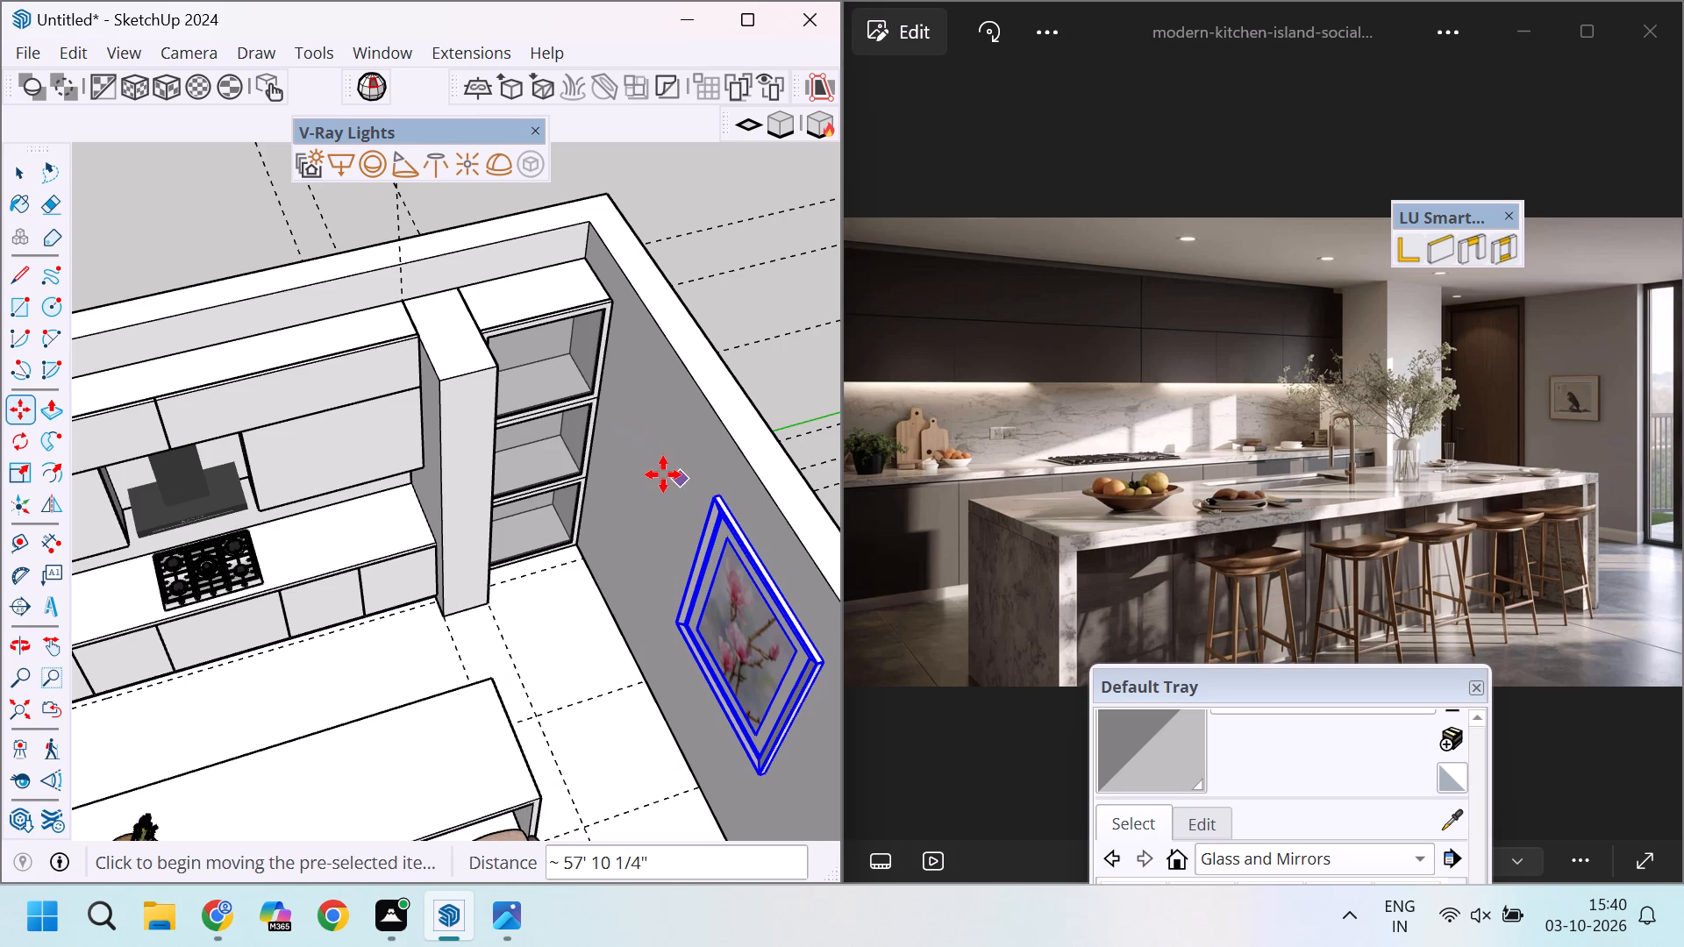
scroll(665, 449, down, 5)
key(space)
Scale the picture down uniformly from its top corner to roughly half size on the side wall.
scroll(753, 566, up, 5)
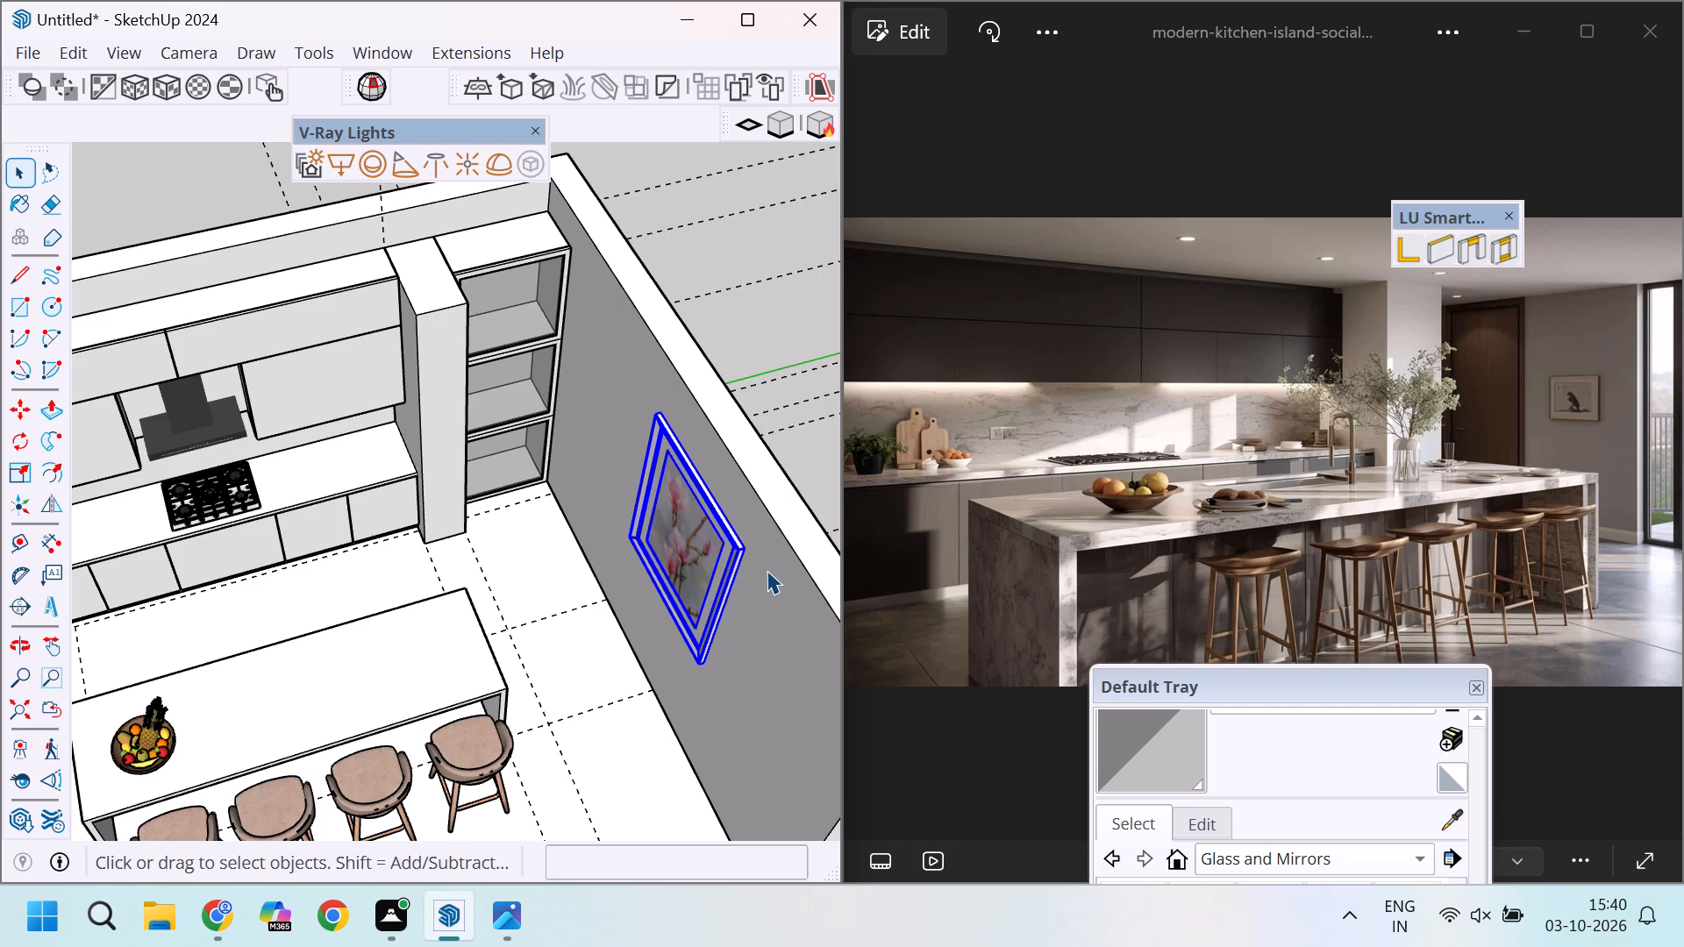
scroll(685, 457, down, 4)
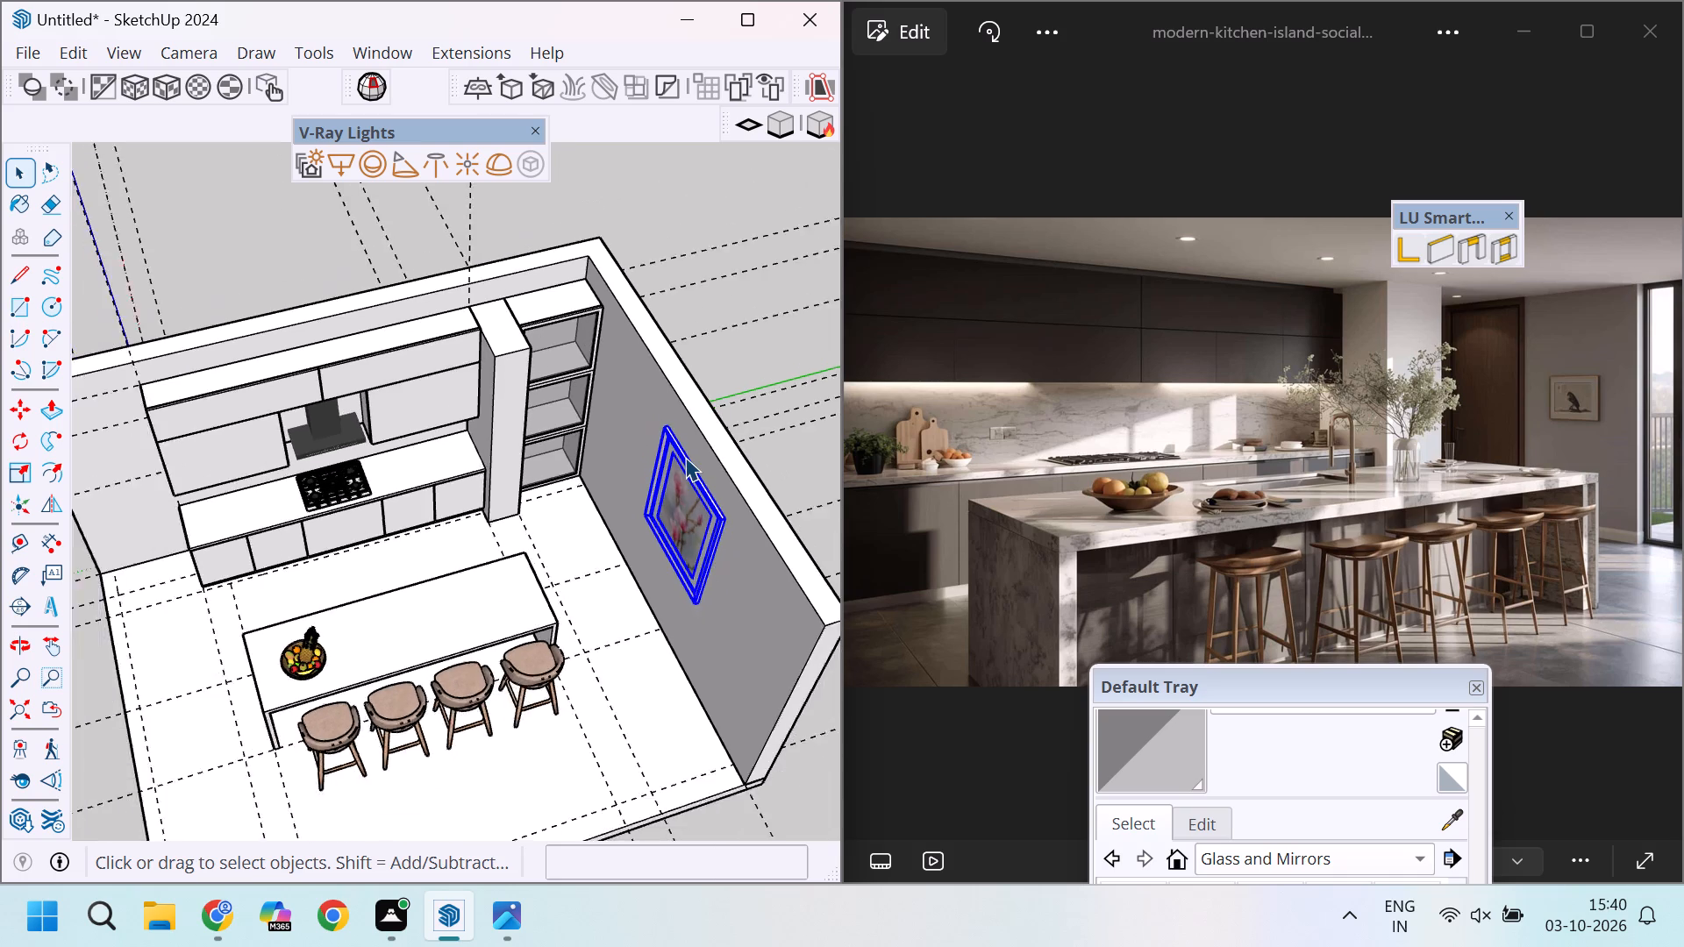
scroll(685, 457, up, 3)
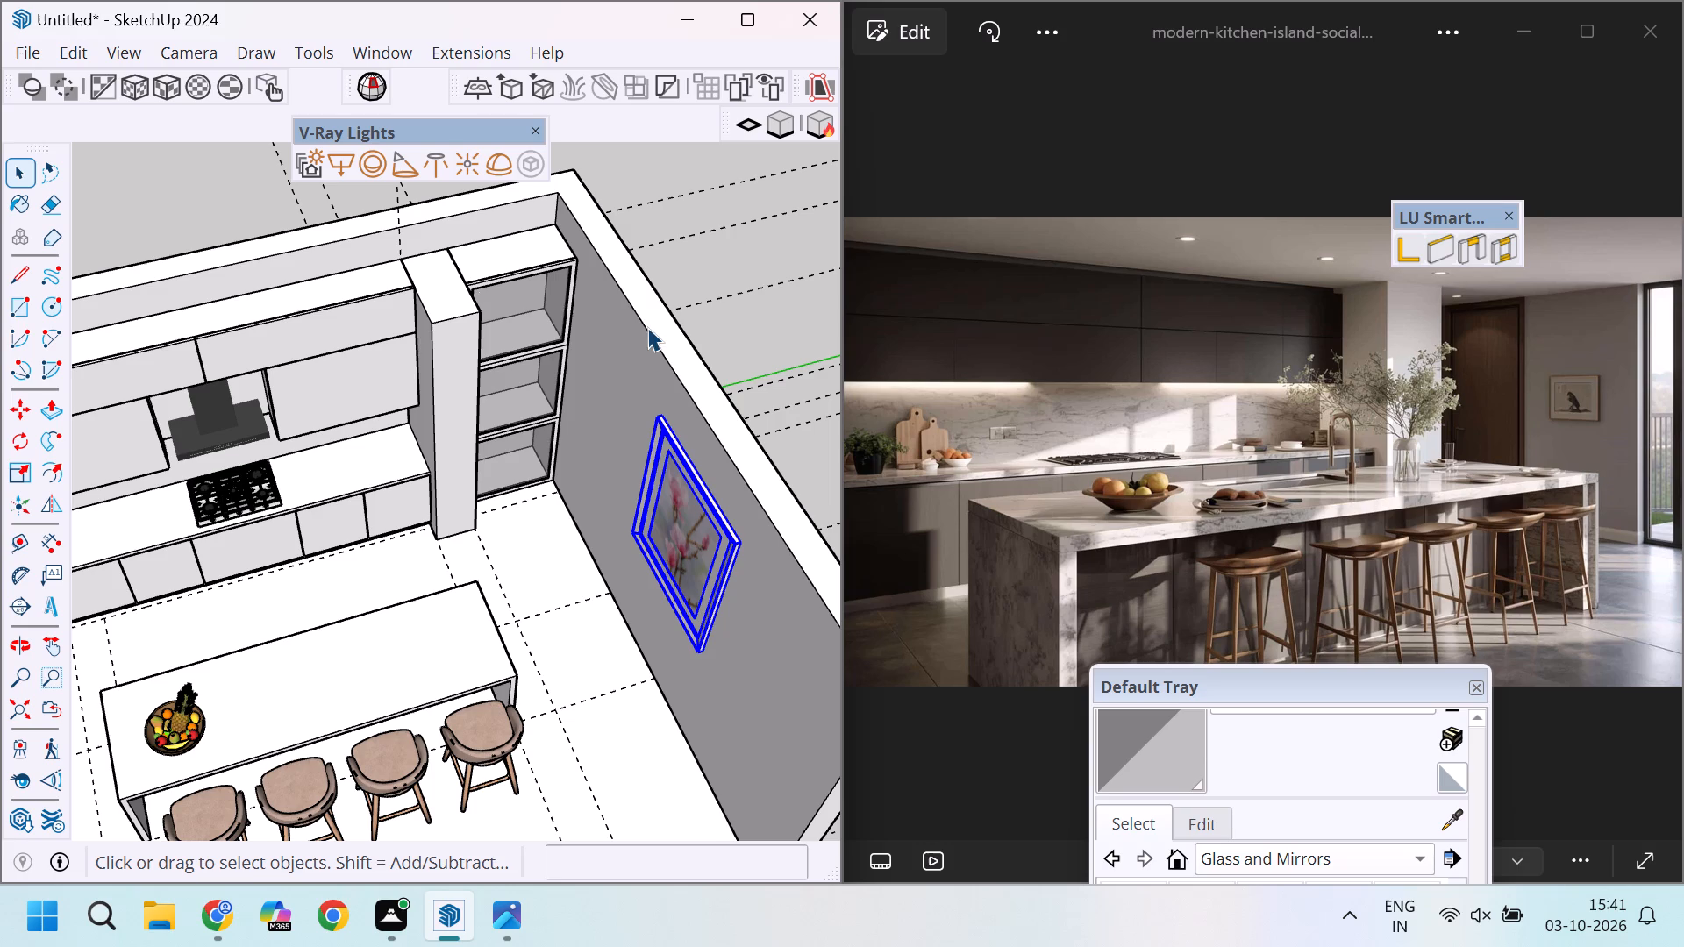
scroll(616, 454, up, 2)
middle_drag(526, 507, 657, 372)
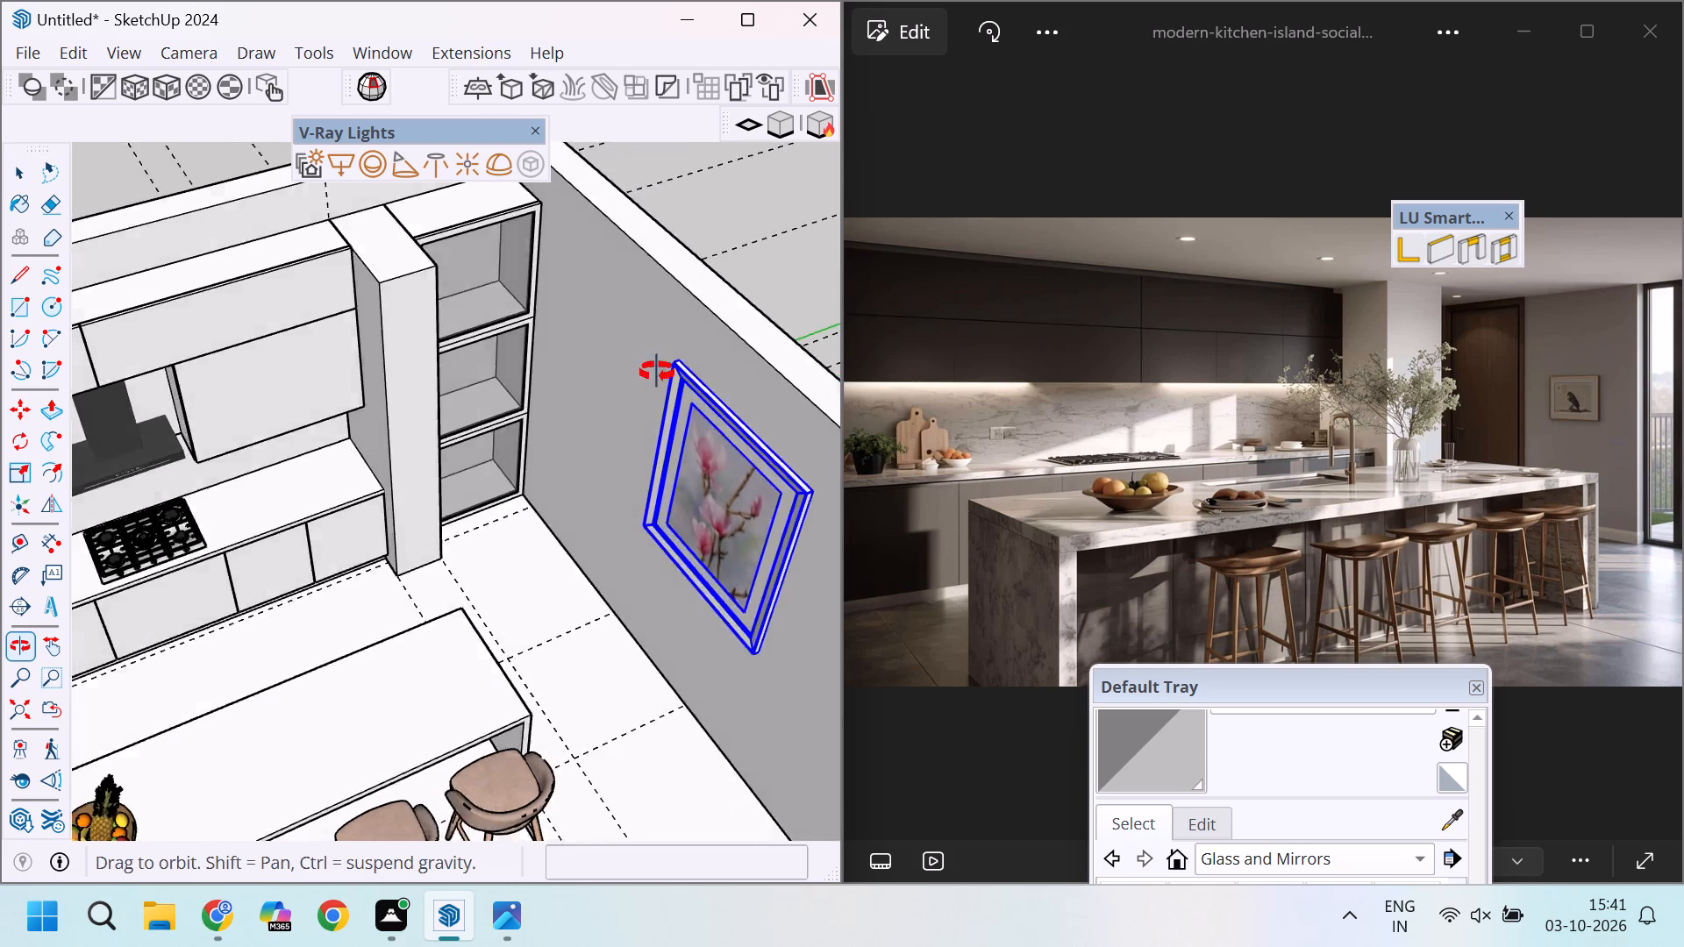
middle_drag(657, 372, 679, 306)
scroll(610, 291, down, 10)
scroll(640, 316, up, 8)
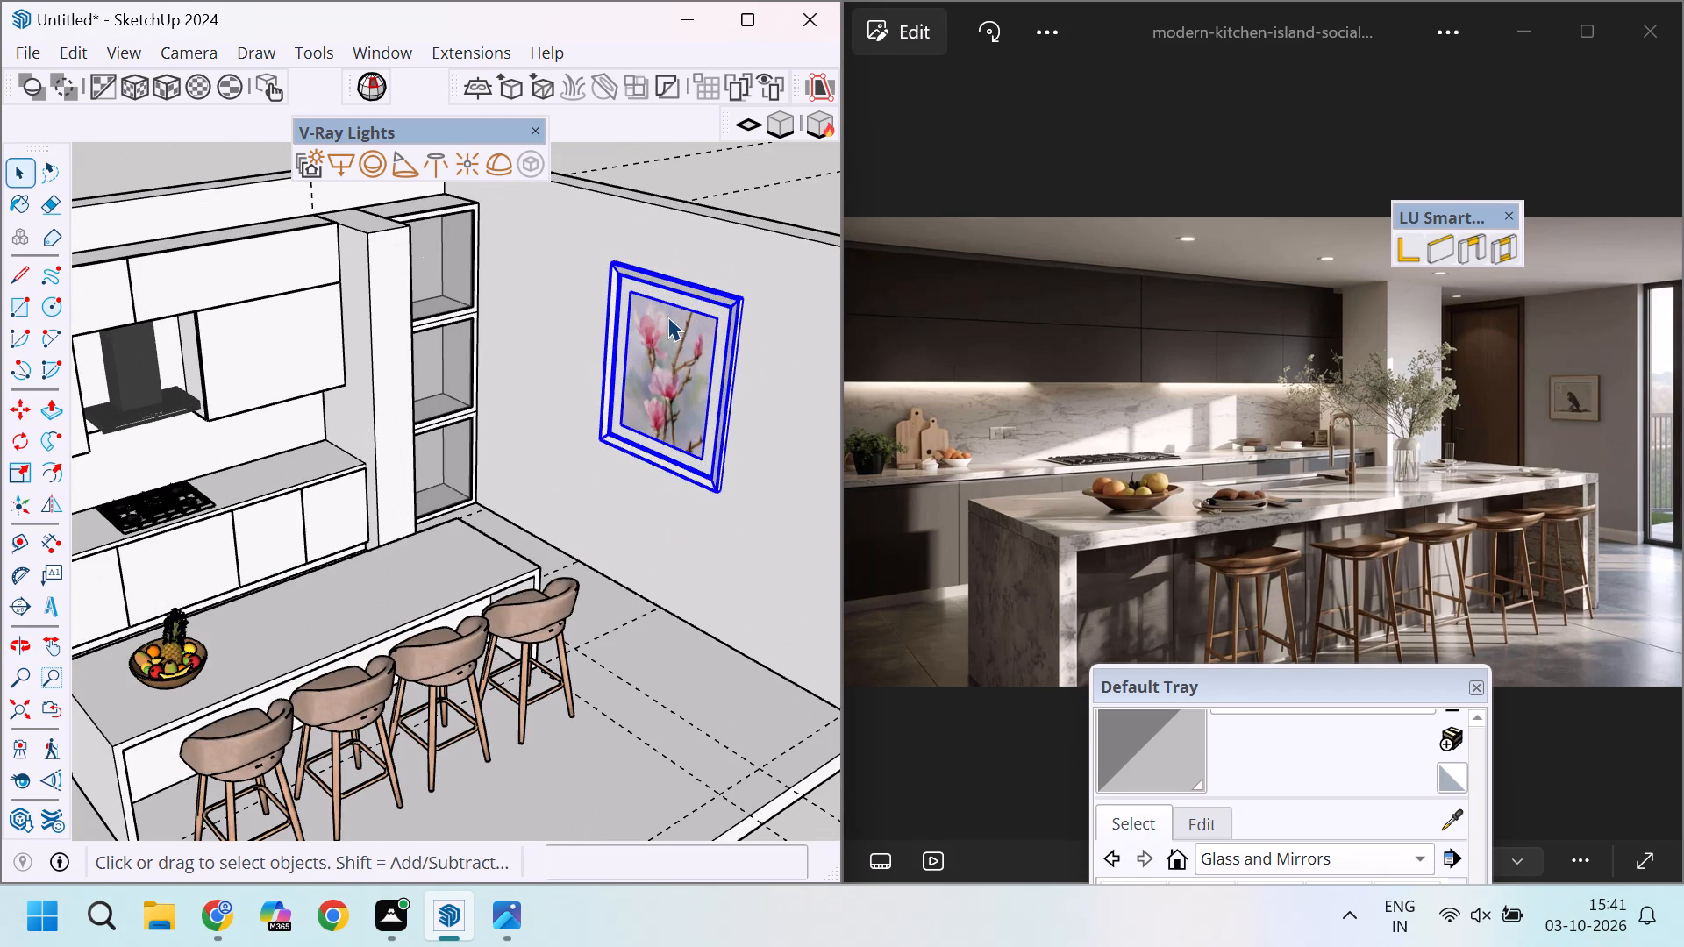
key(s)
scroll(703, 301, up, 5)
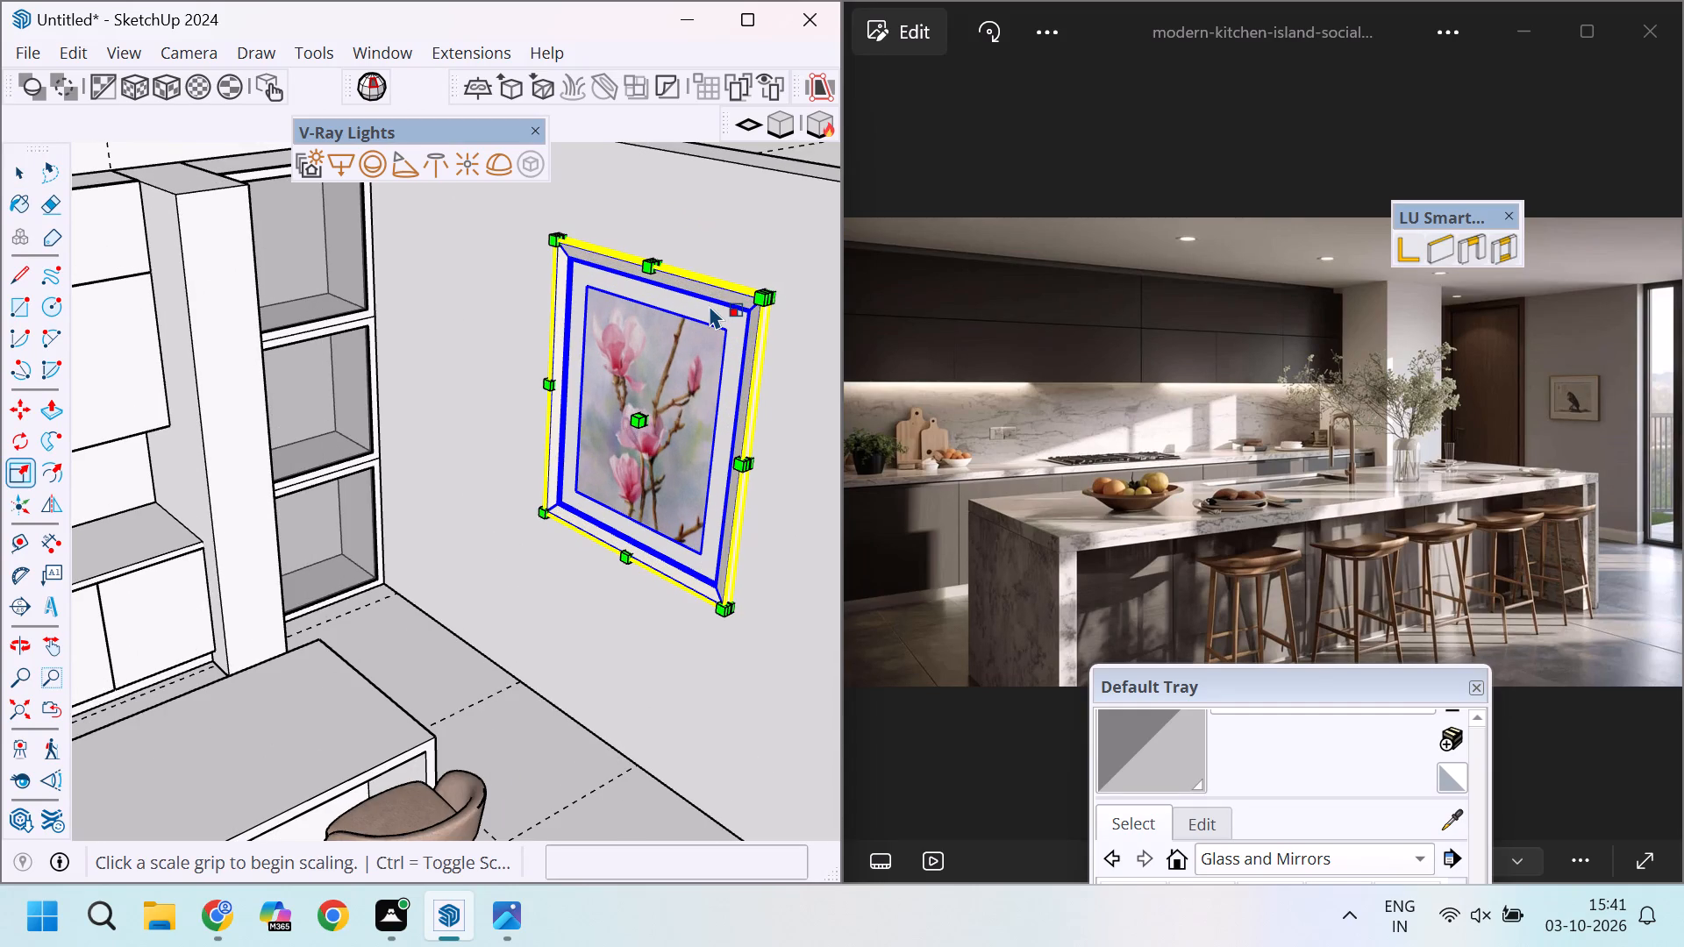
scroll(786, 295, up, 8)
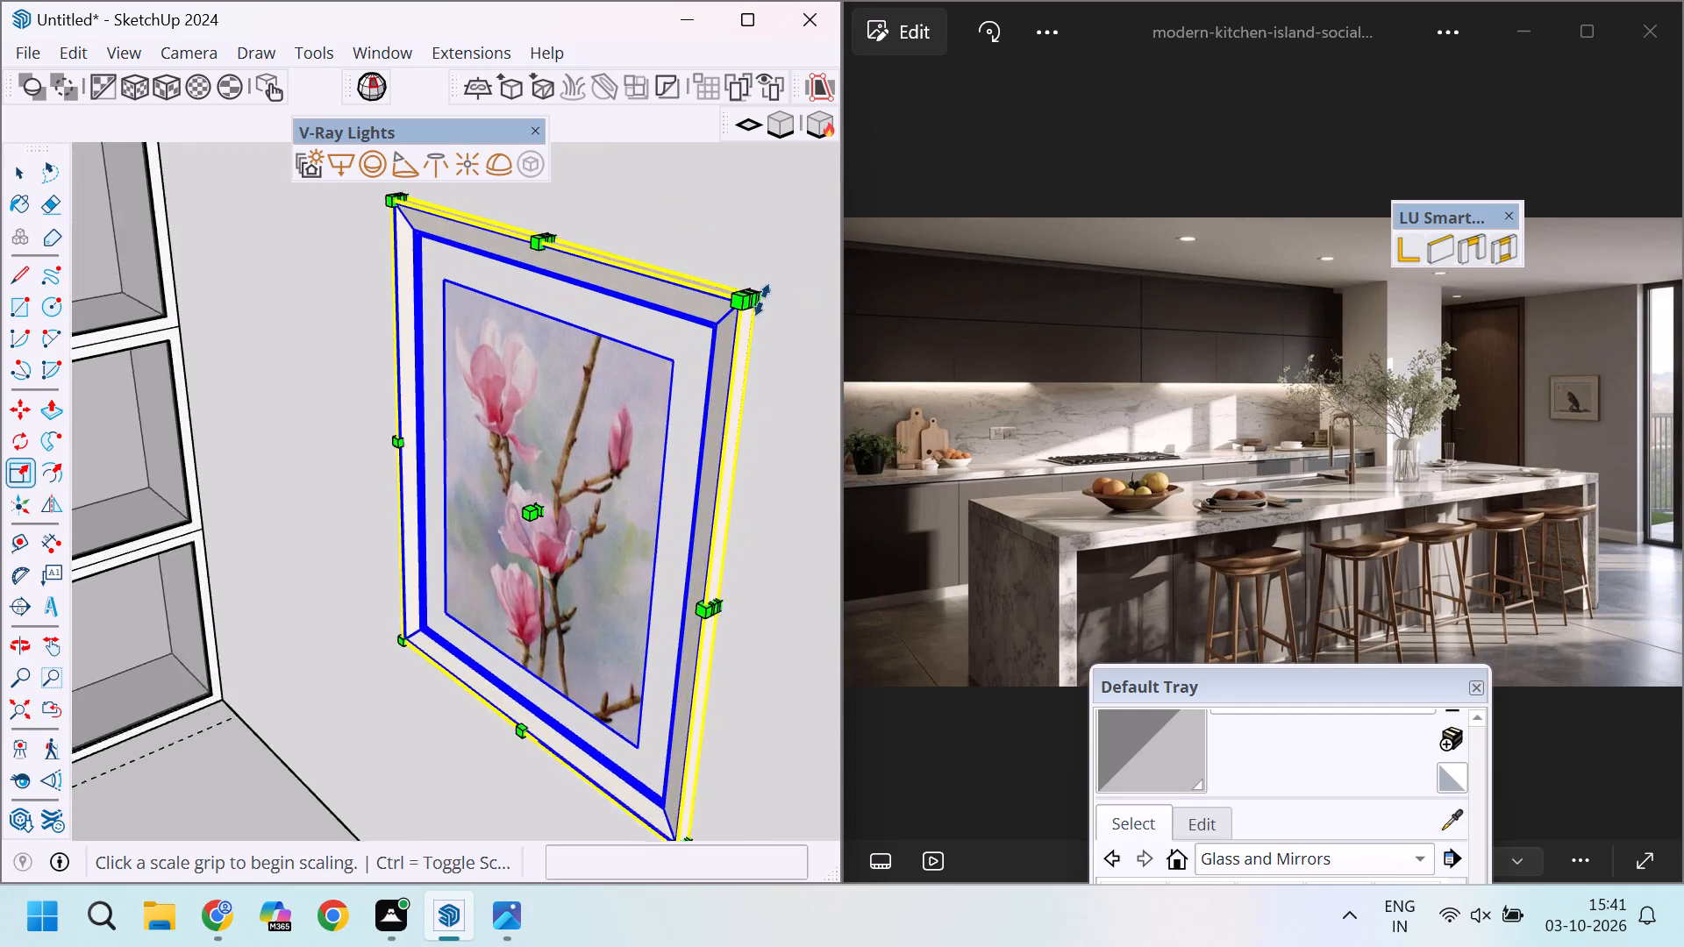
scroll(762, 300, up, 7)
click(726, 303)
scroll(619, 385, down, 4)
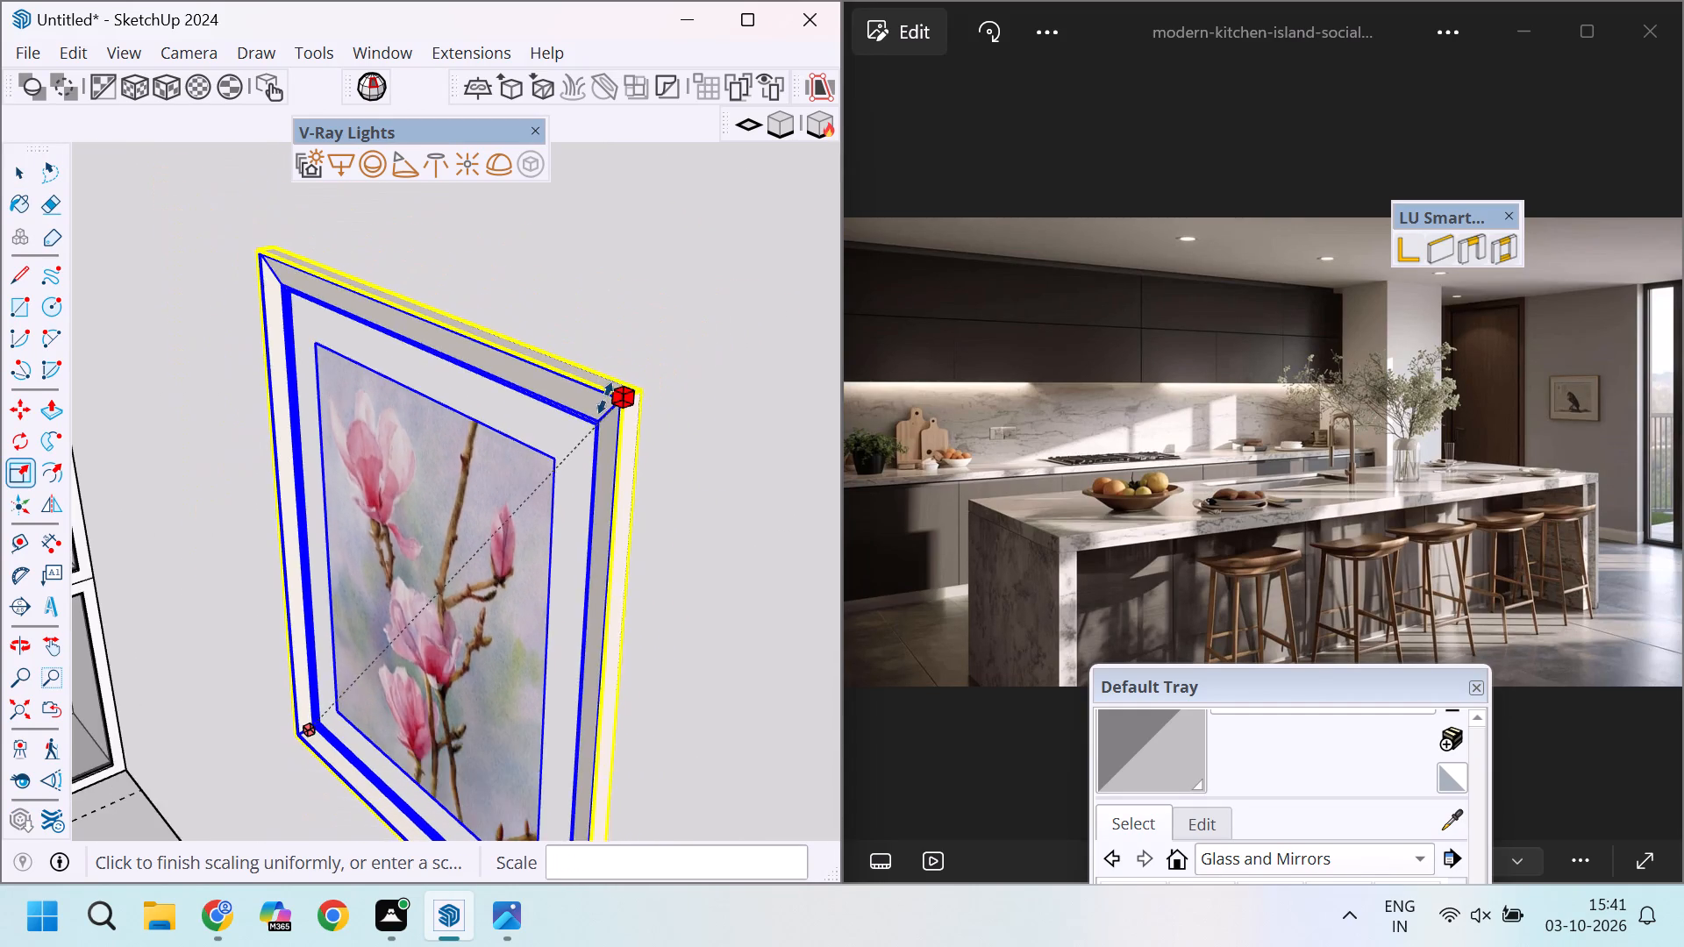
scroll(605, 398, down, 5)
click(496, 530)
scroll(512, 465, down, 7)
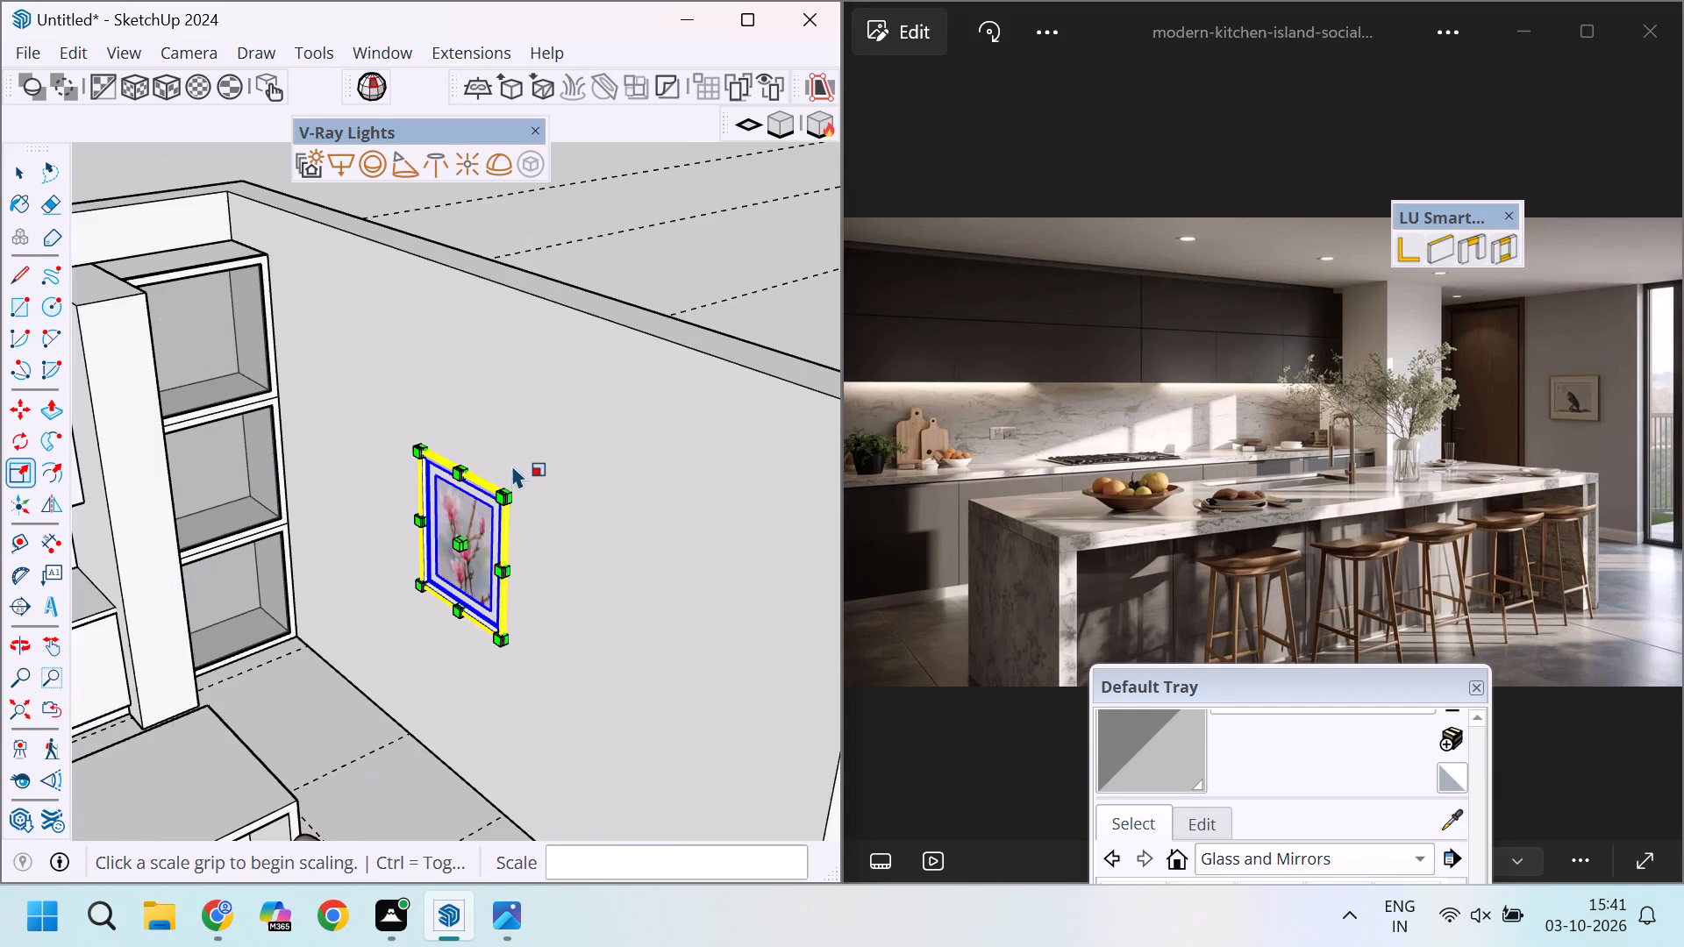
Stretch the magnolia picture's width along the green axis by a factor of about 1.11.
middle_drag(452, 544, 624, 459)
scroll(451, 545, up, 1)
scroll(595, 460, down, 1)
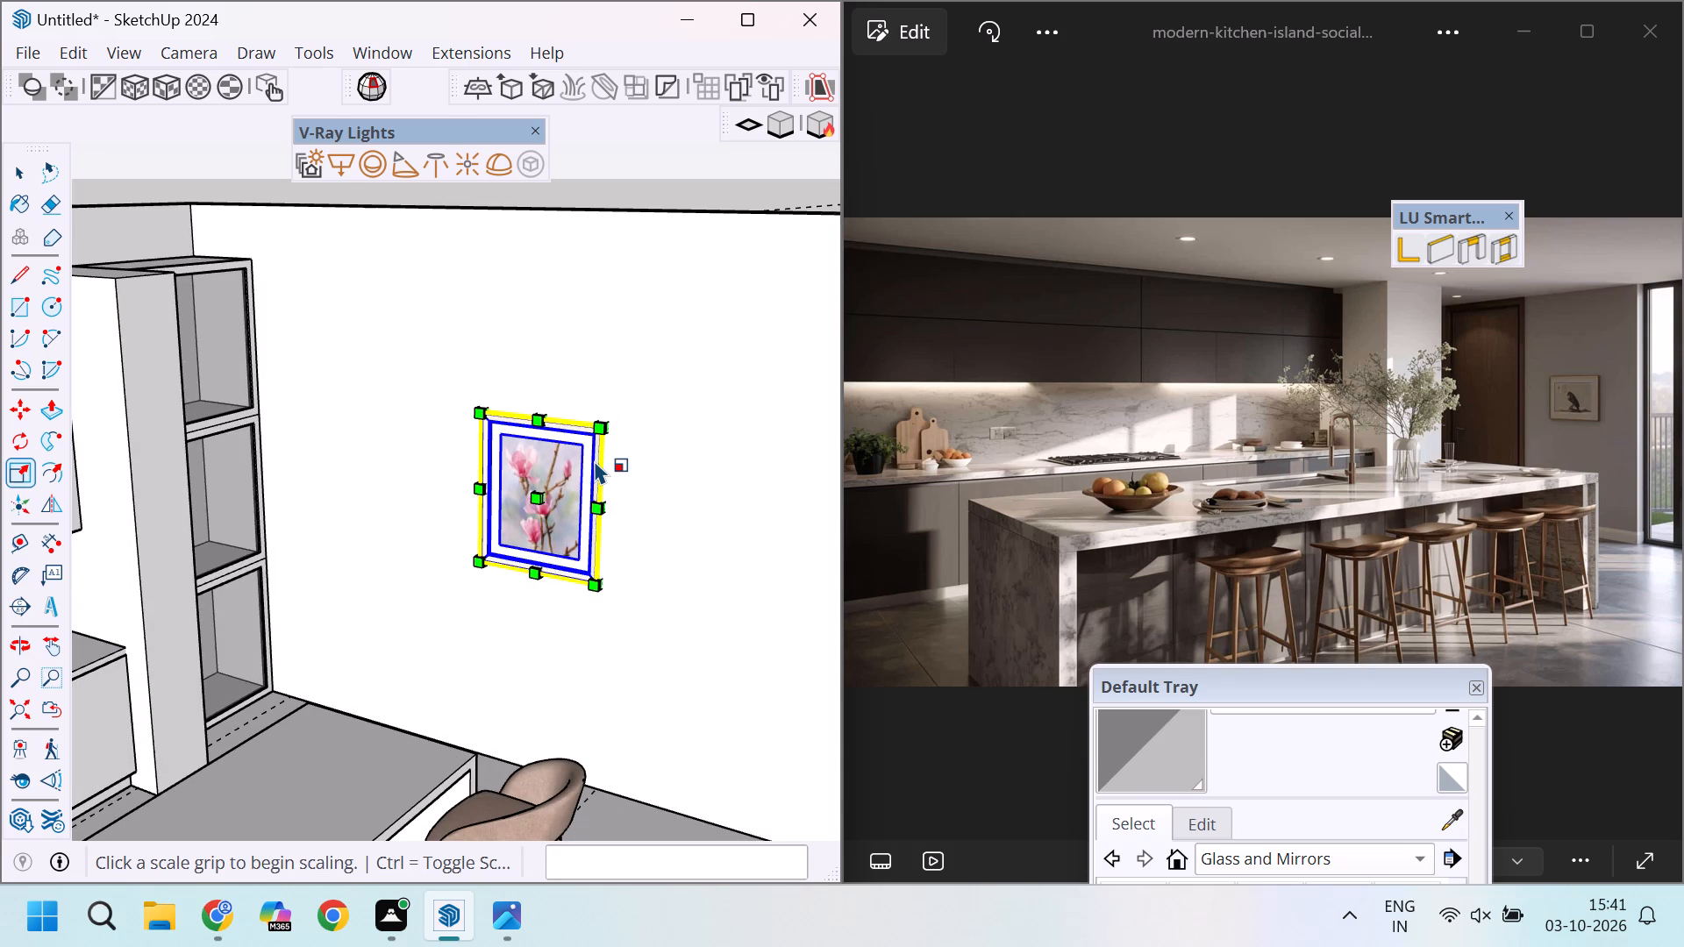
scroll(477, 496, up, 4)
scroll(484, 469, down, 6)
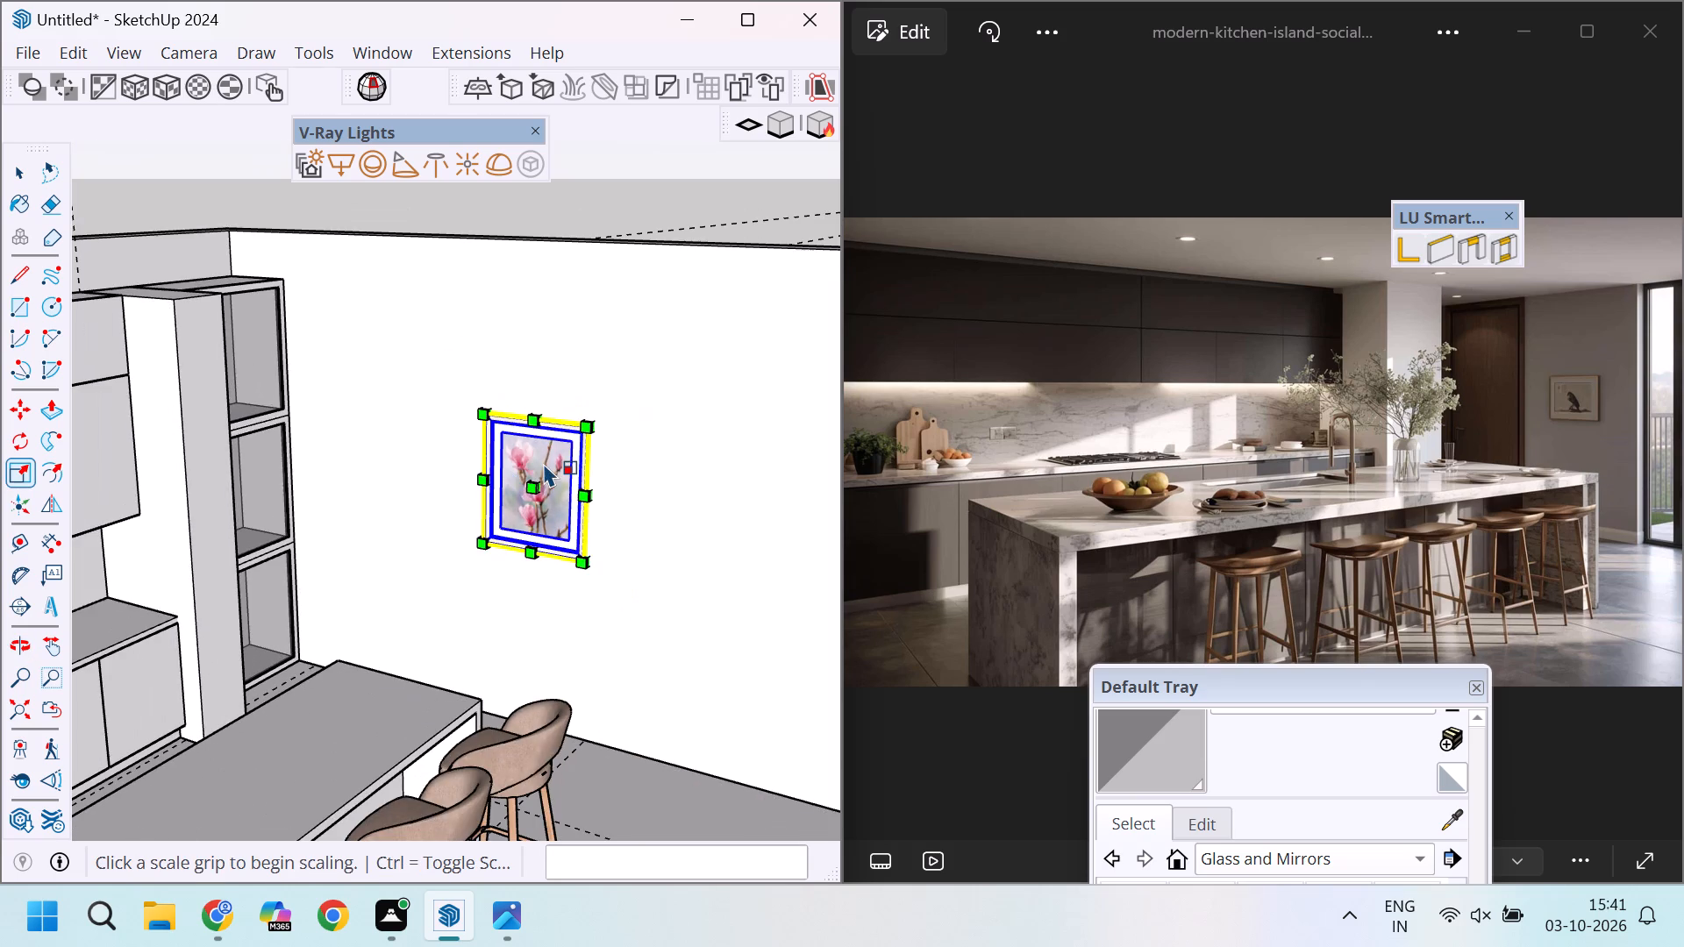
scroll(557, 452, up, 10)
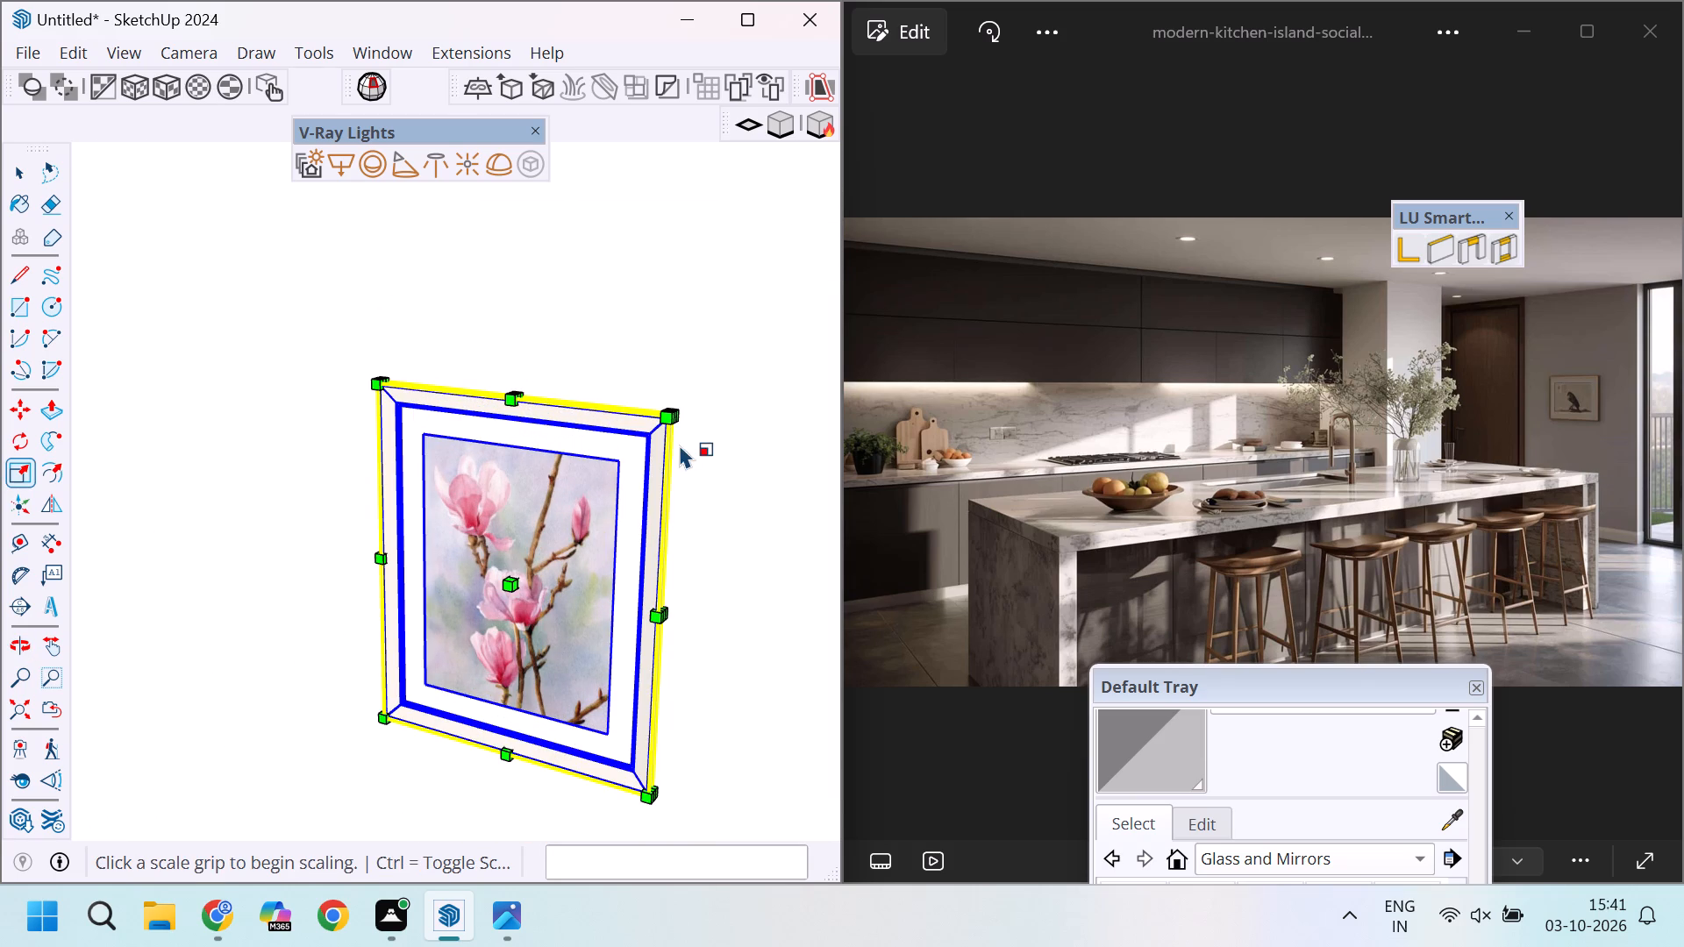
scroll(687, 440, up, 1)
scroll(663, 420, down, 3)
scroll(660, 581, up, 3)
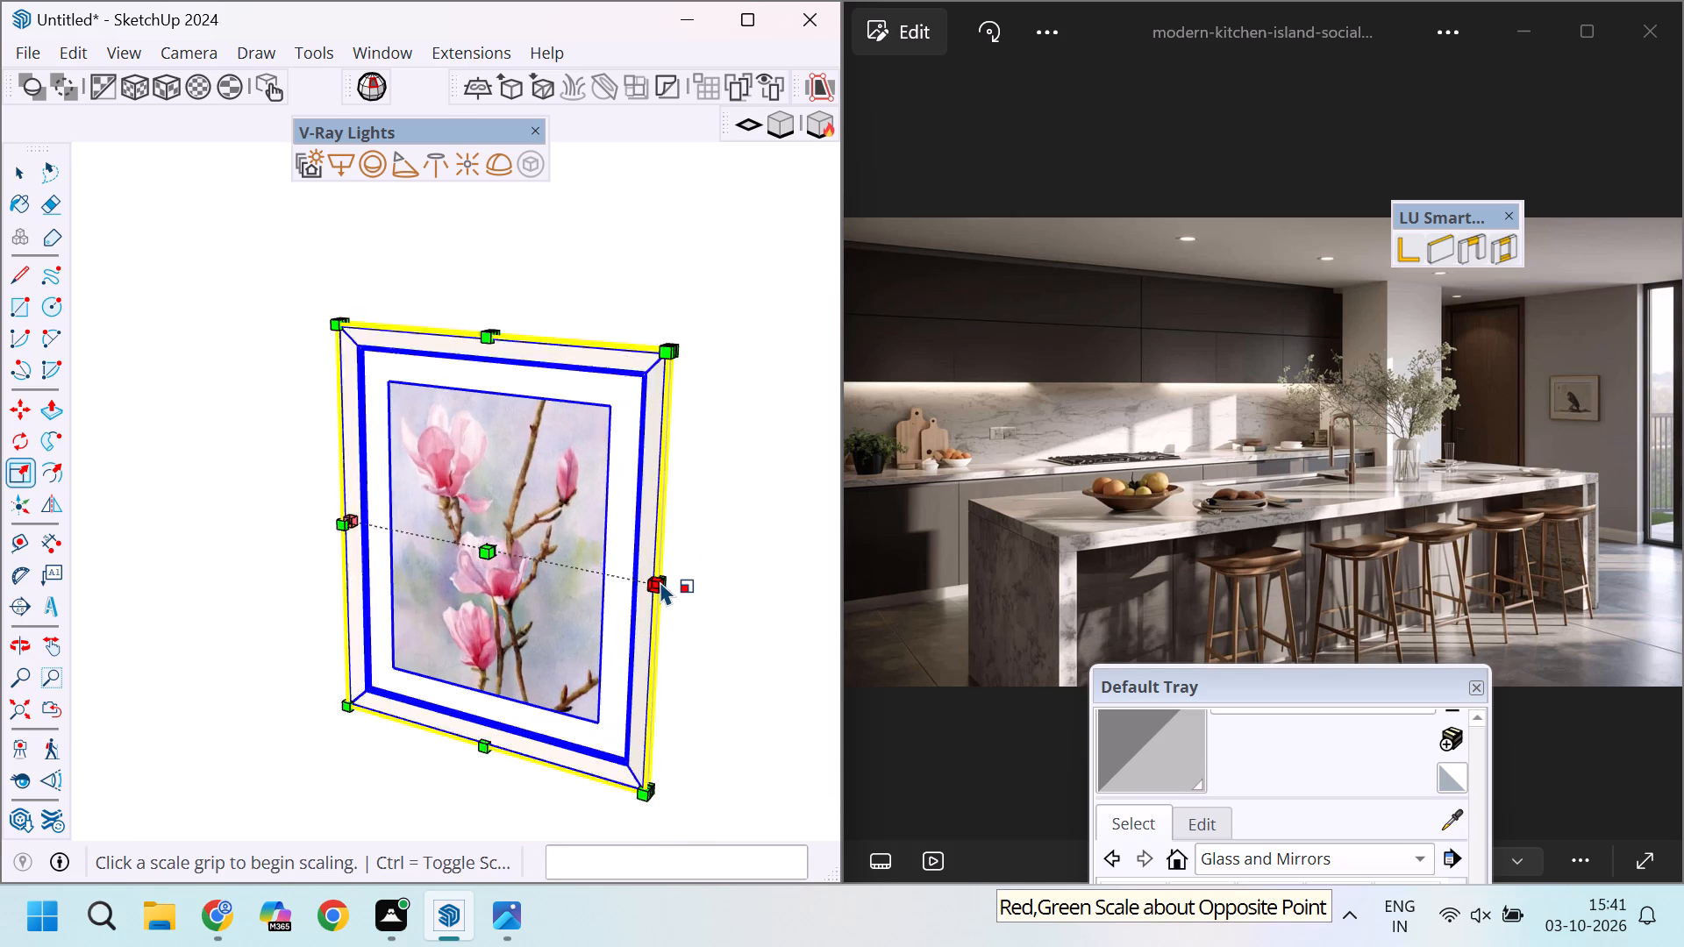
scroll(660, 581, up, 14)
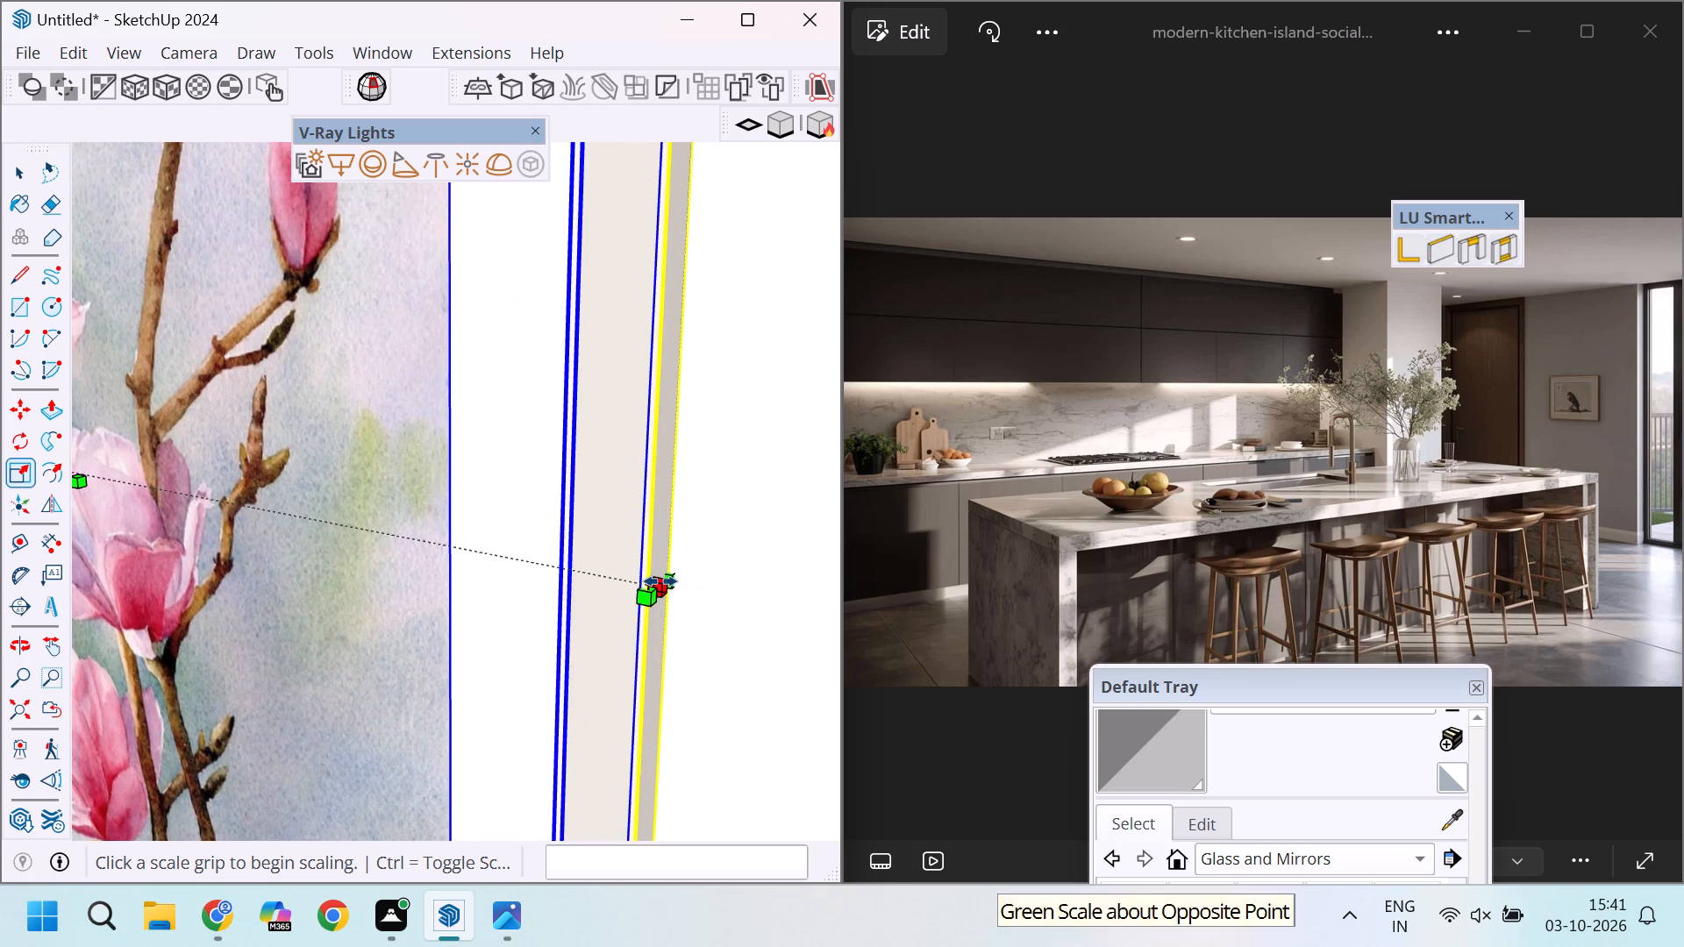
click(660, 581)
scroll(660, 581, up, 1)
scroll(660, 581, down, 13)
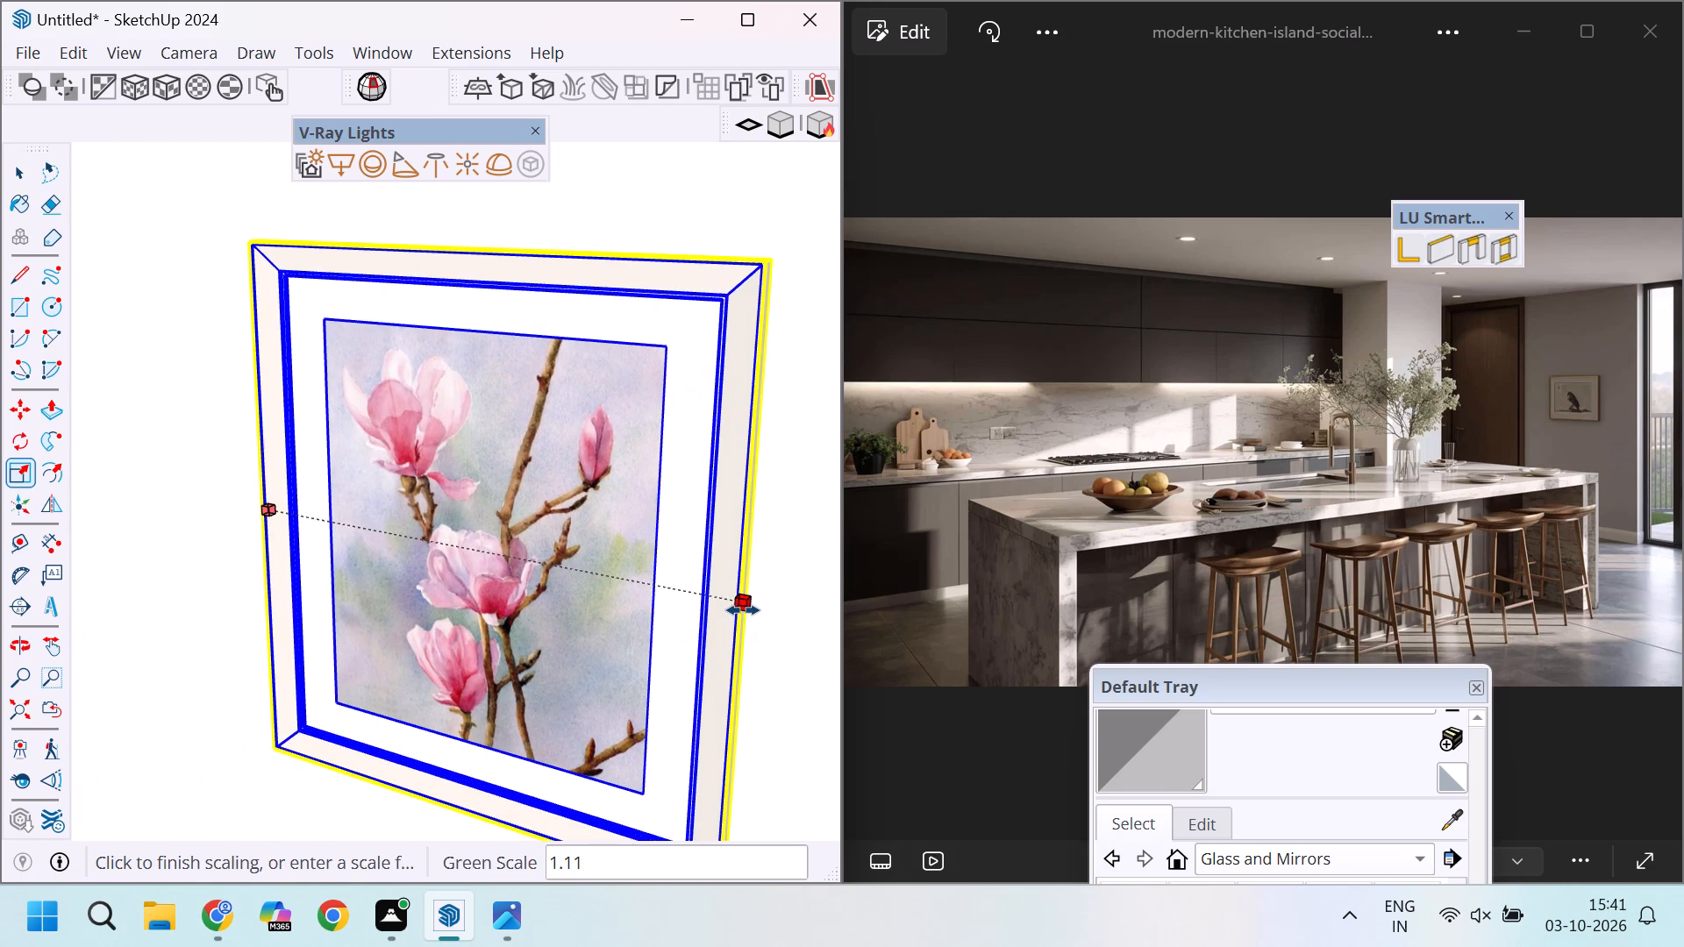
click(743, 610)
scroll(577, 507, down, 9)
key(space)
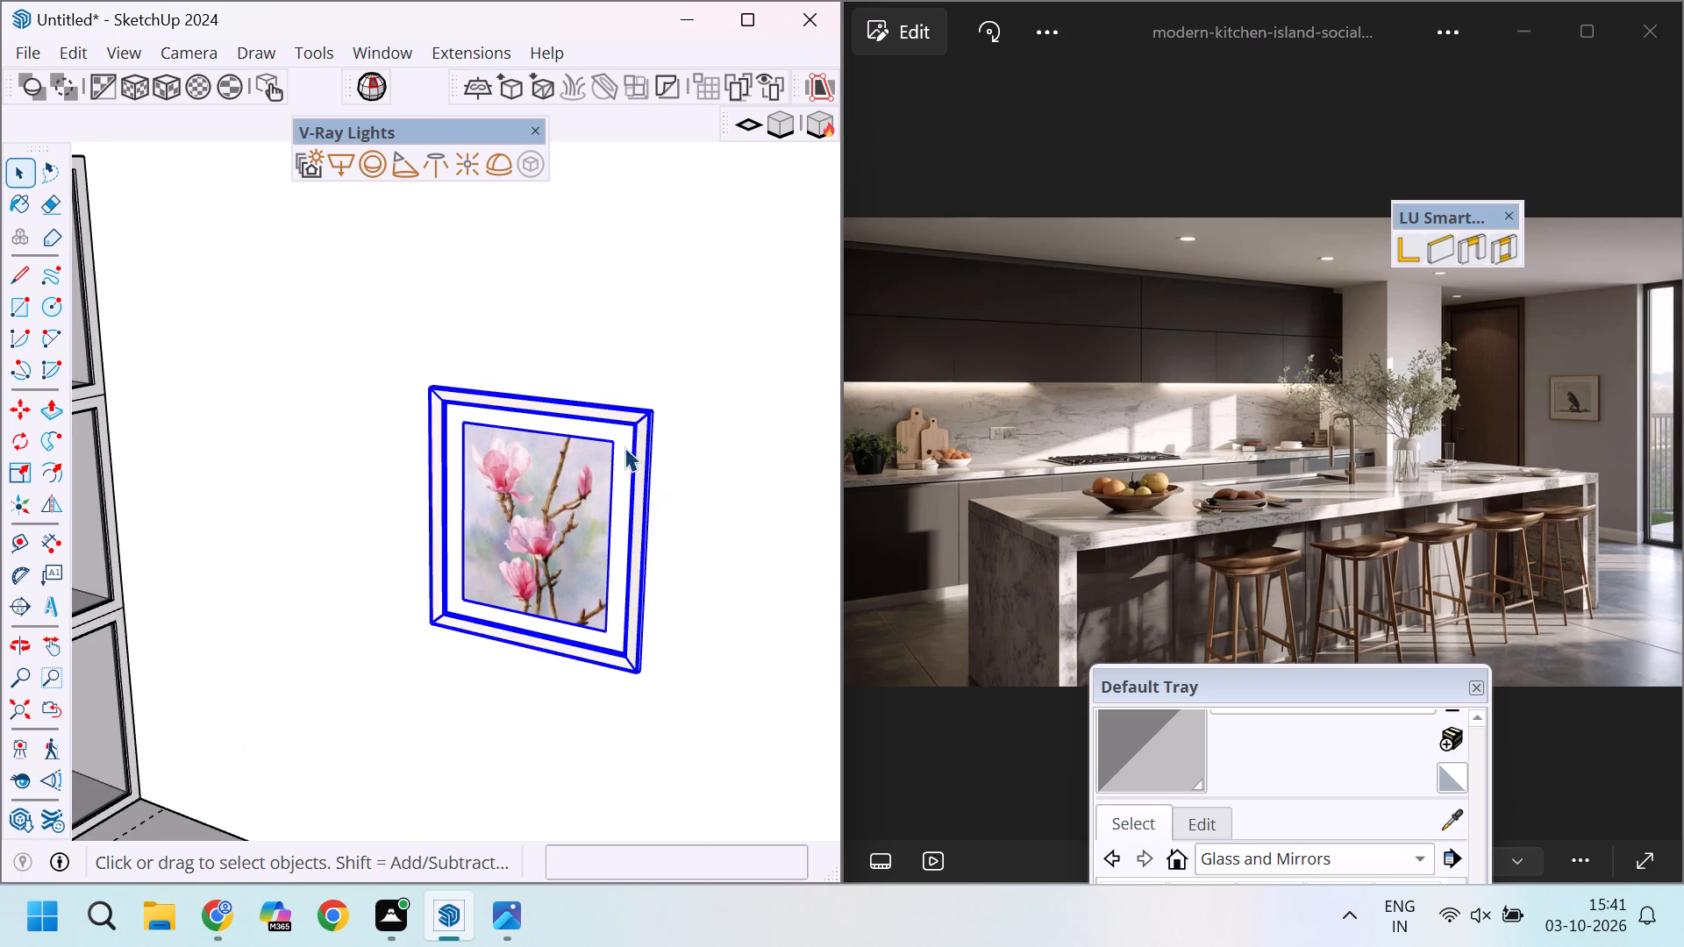
Scale the magnolia picture from its top edge along the blue axis to a height of 1'.
scroll(612, 421, down, 5)
scroll(644, 438, up, 3)
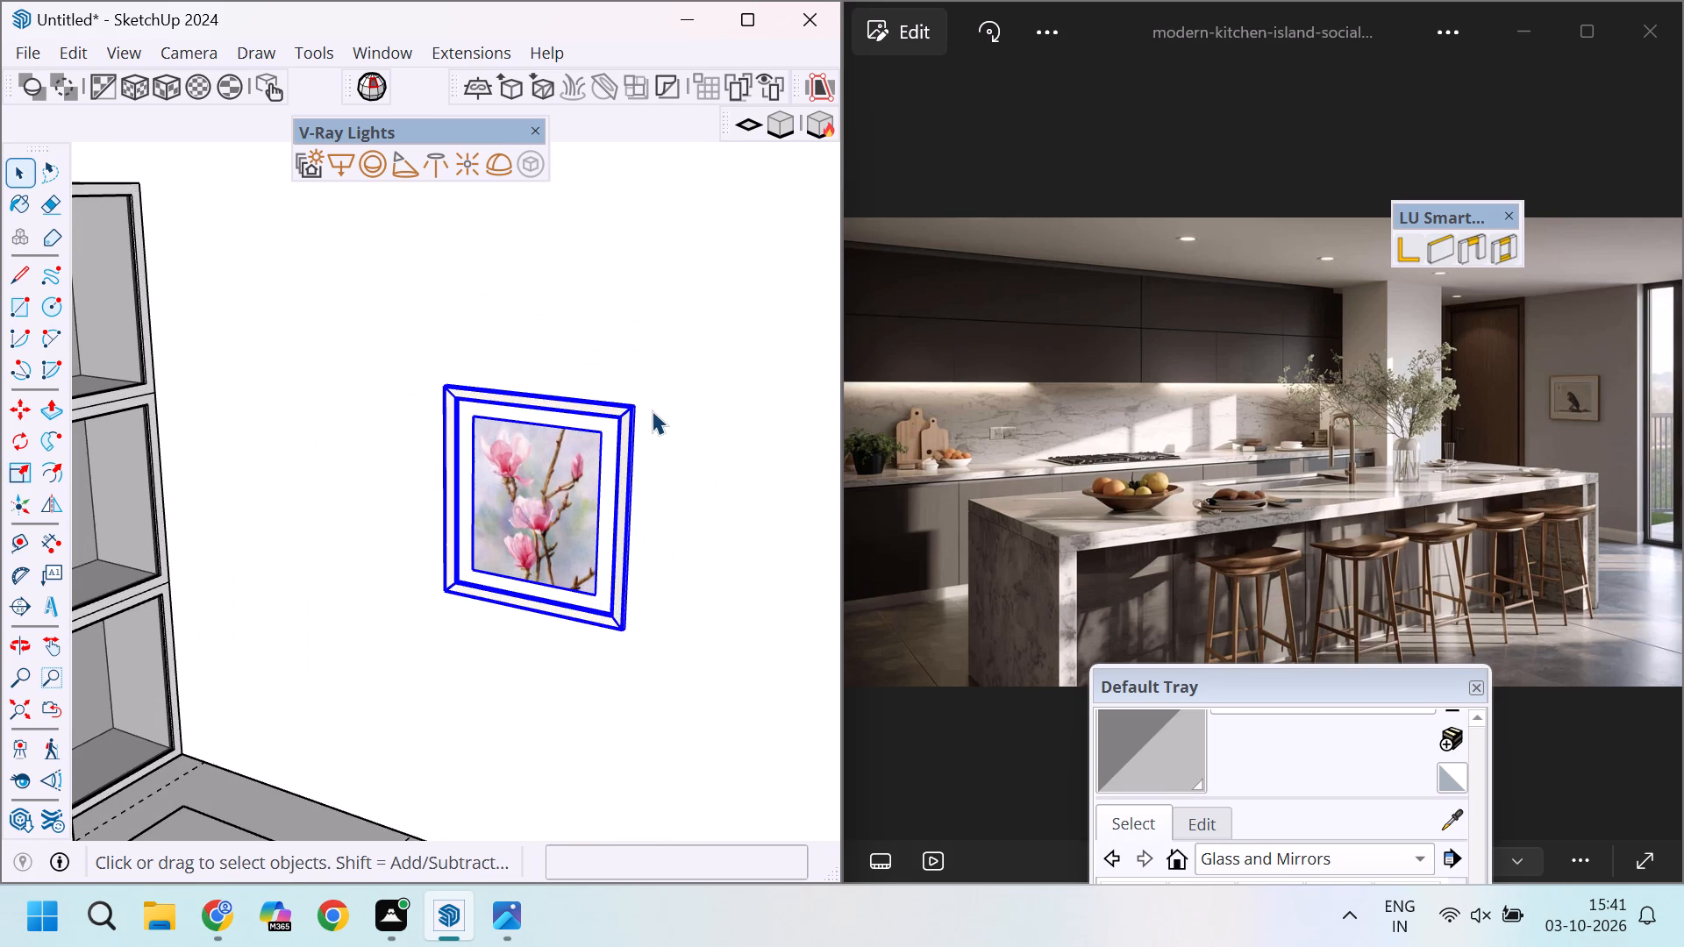
scroll(652, 410, up, 11)
scroll(553, 382, down, 10)
click(578, 395)
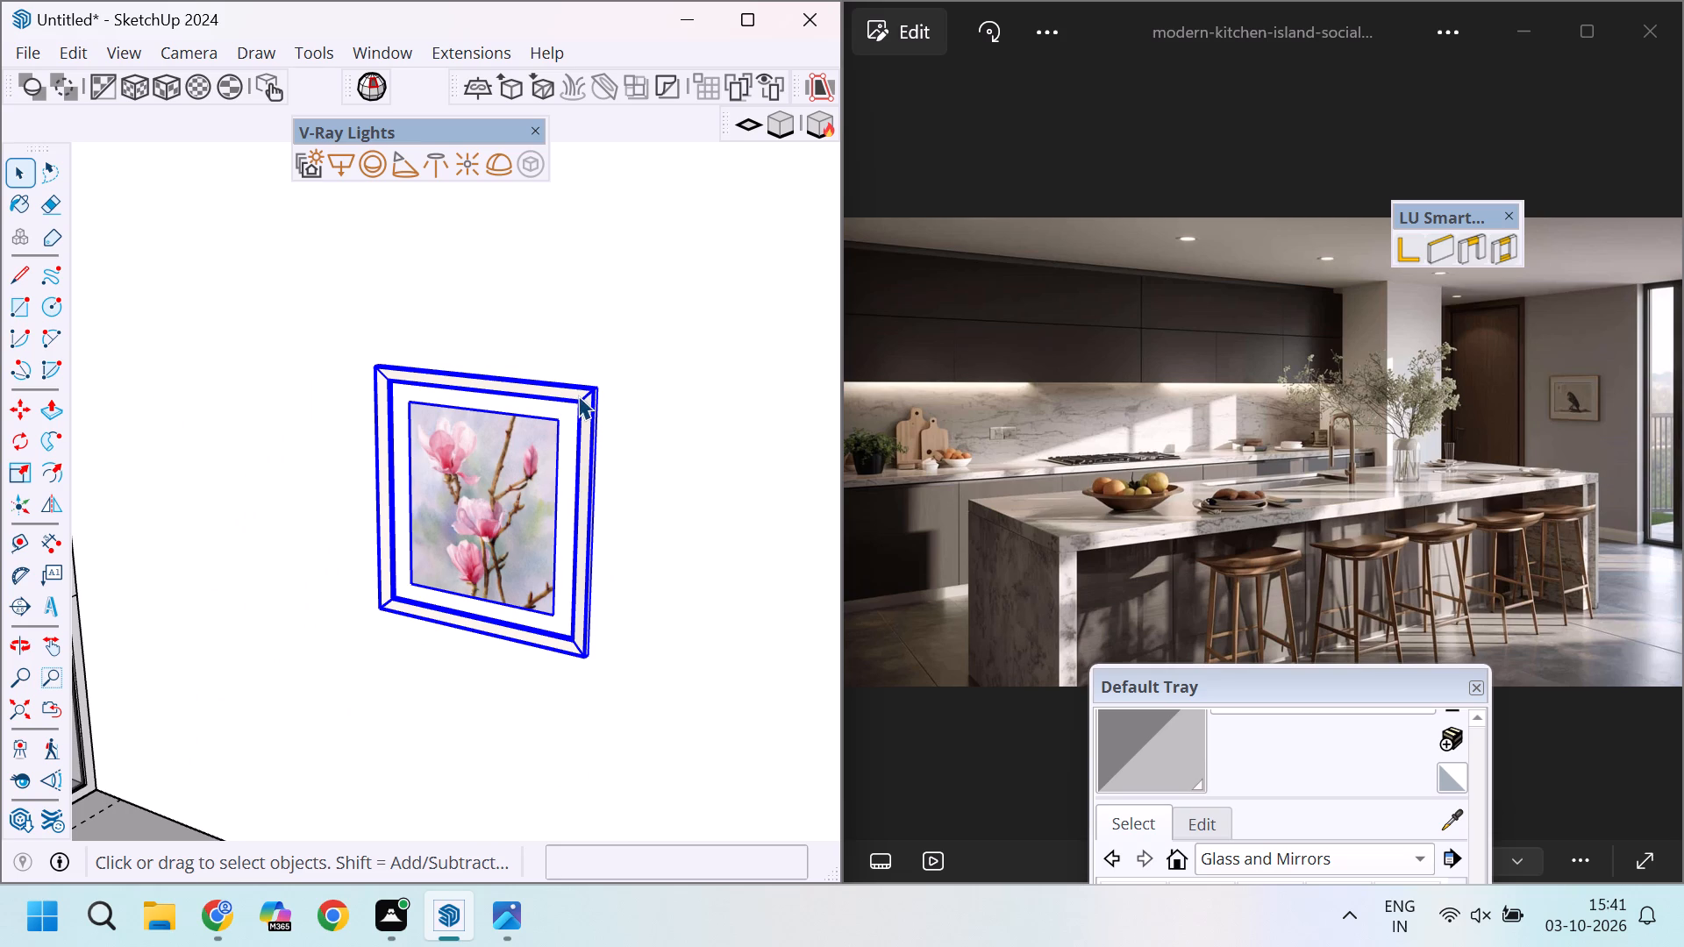
key(s)
scroll(452, 376, up, 4)
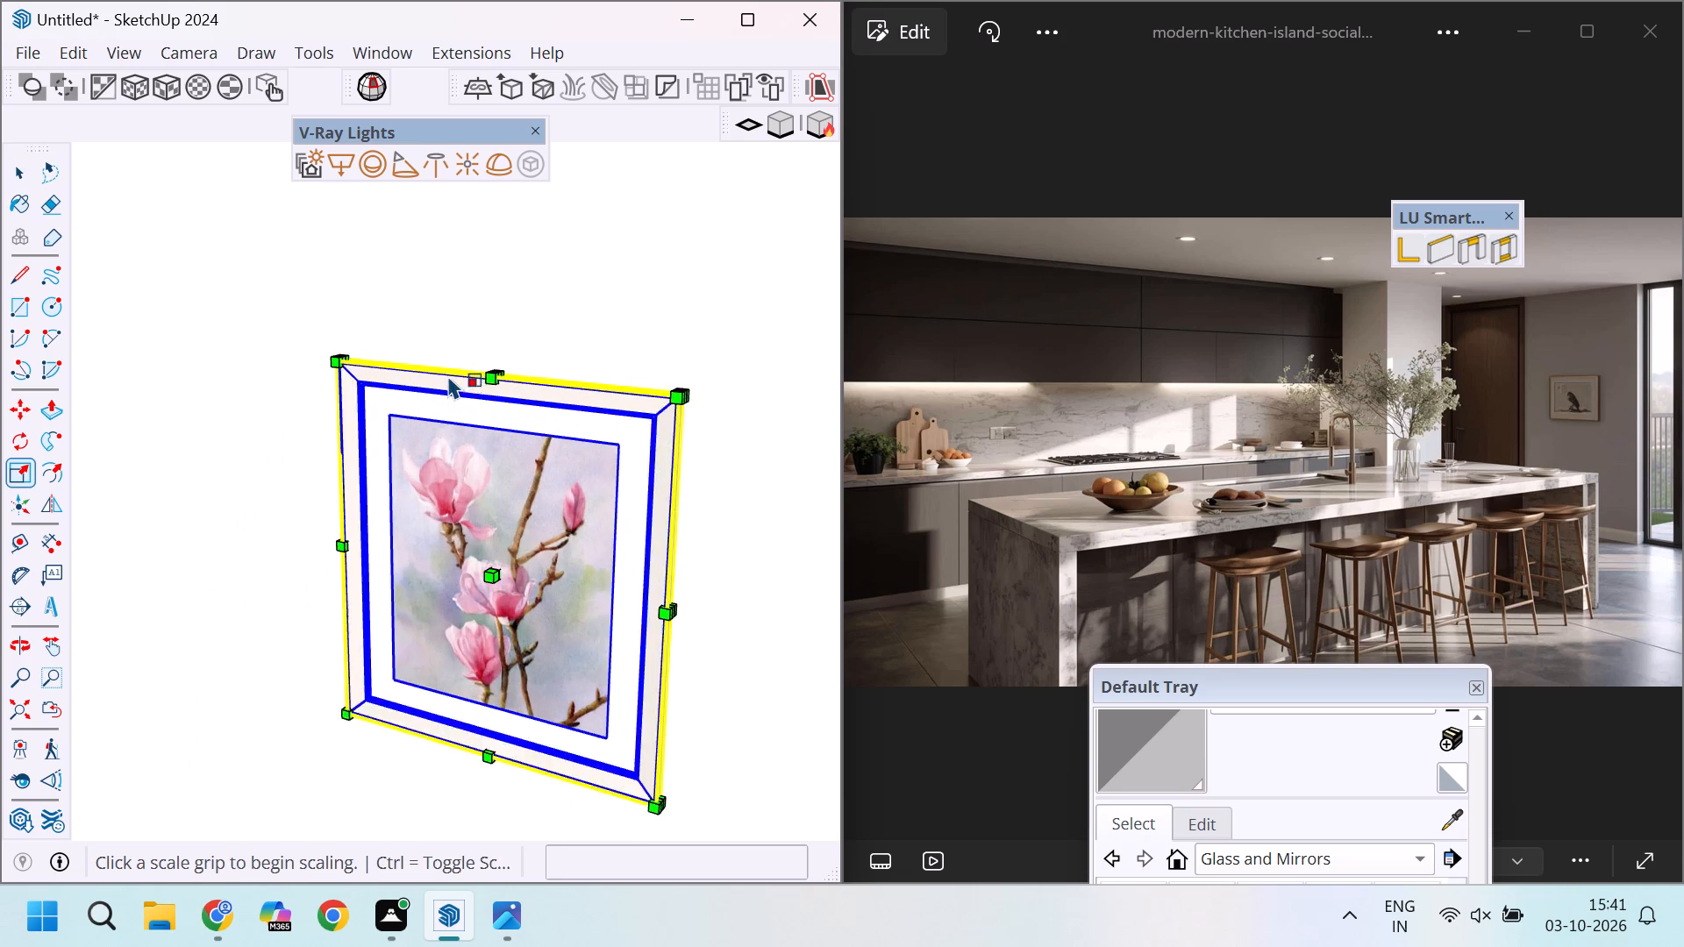
scroll(466, 373, up, 20)
scroll(466, 373, up, 1)
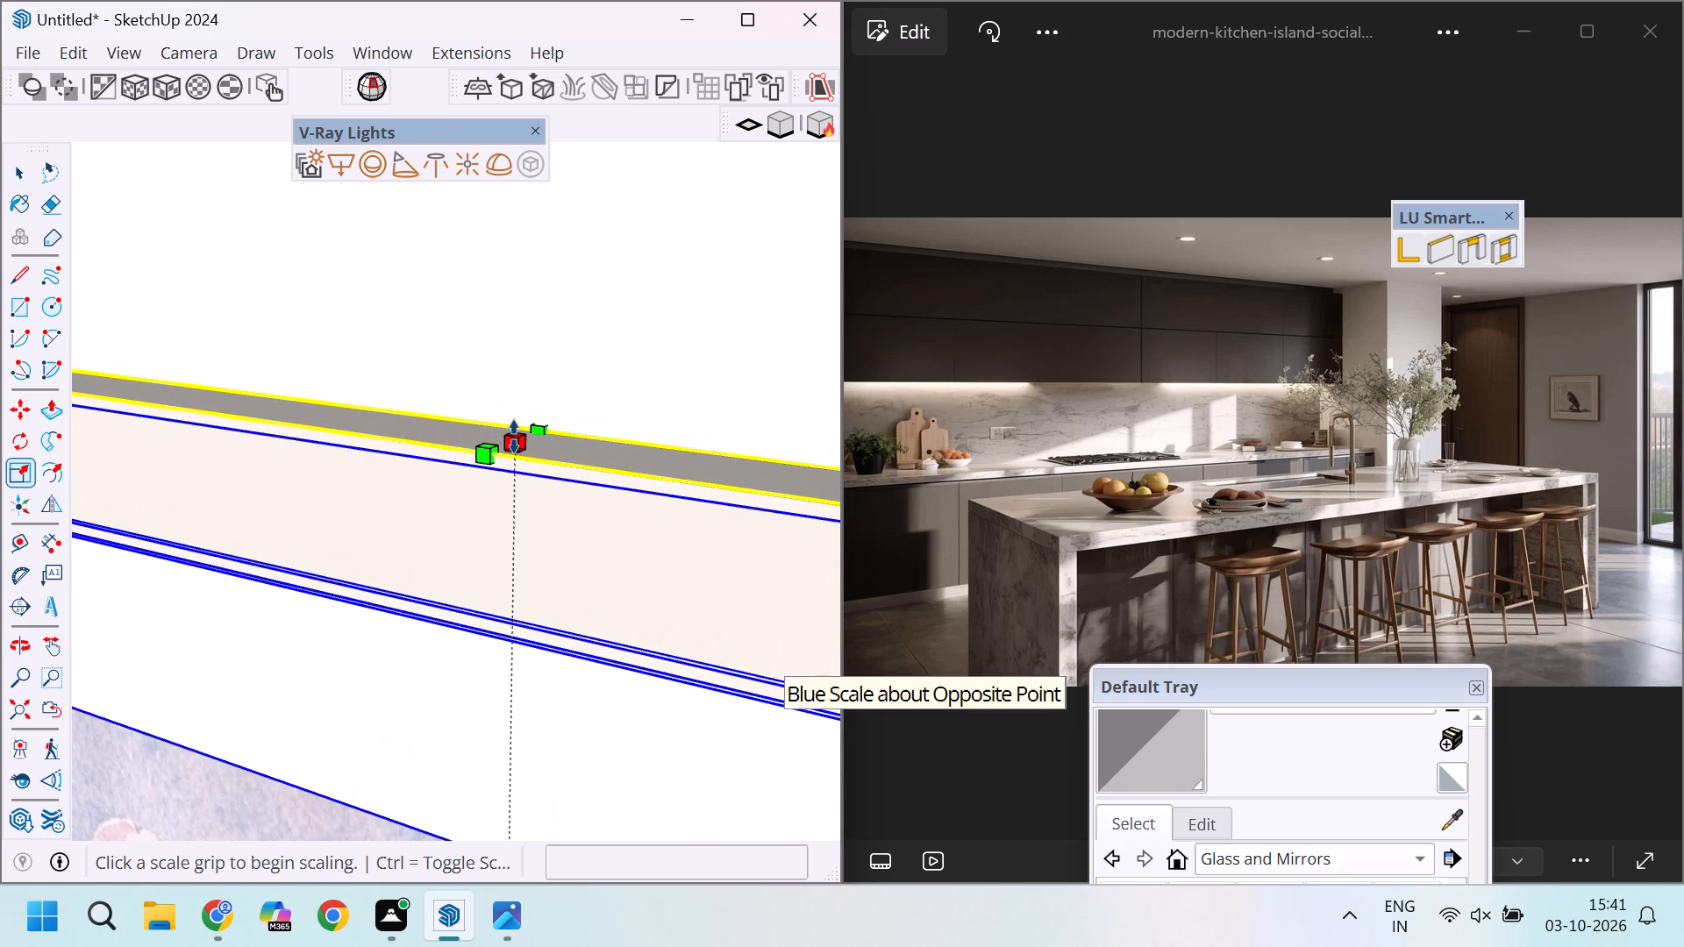
drag(514, 437, 505, 359)
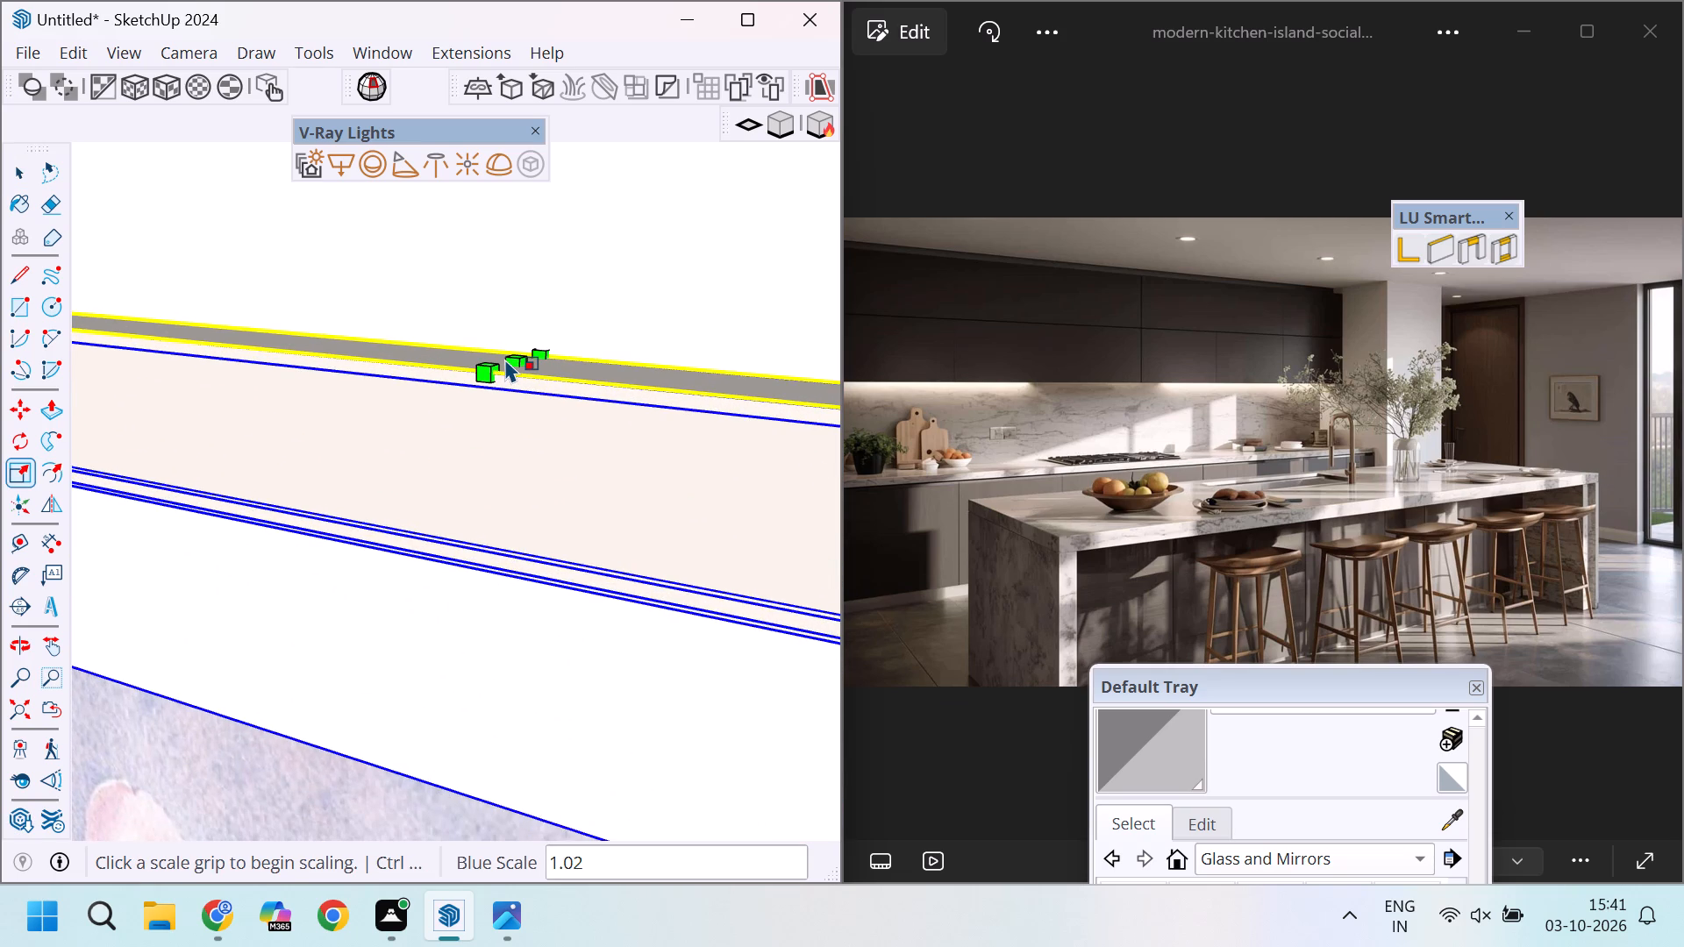
key(1)
key(apostrophe)
key(Return)
Scale the picture from its outer side edge along the green axis to a width of 1' and deselect it.
scroll(505, 359, down, 20)
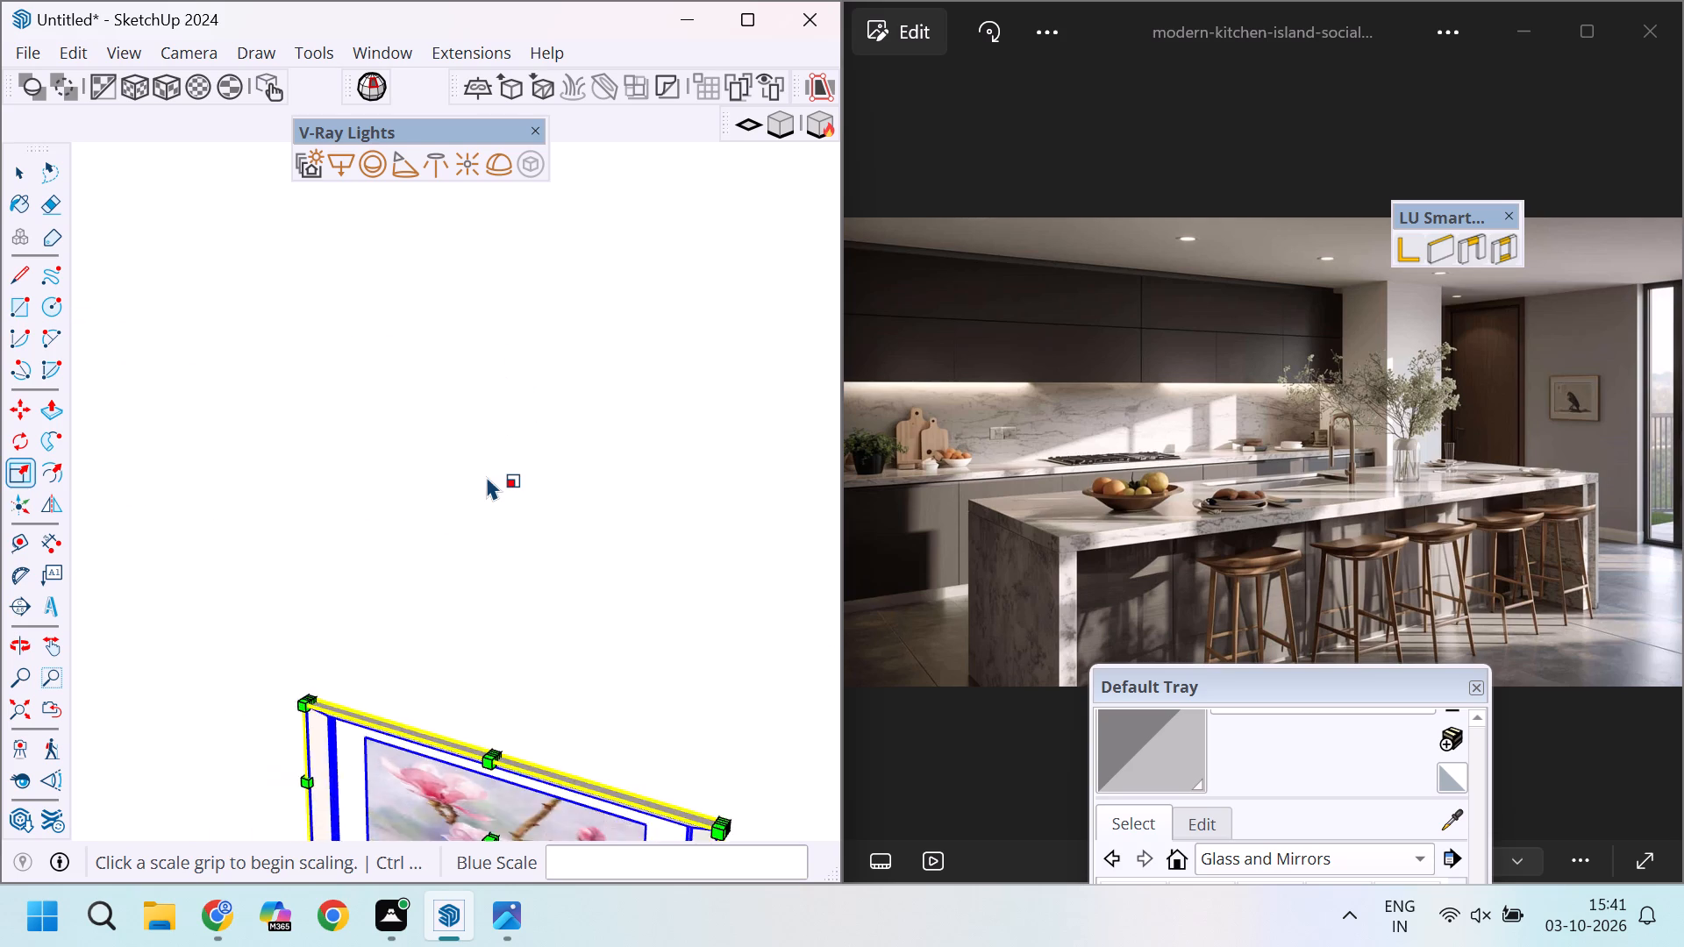
scroll(487, 476, down, 11)
scroll(482, 645, up, 12)
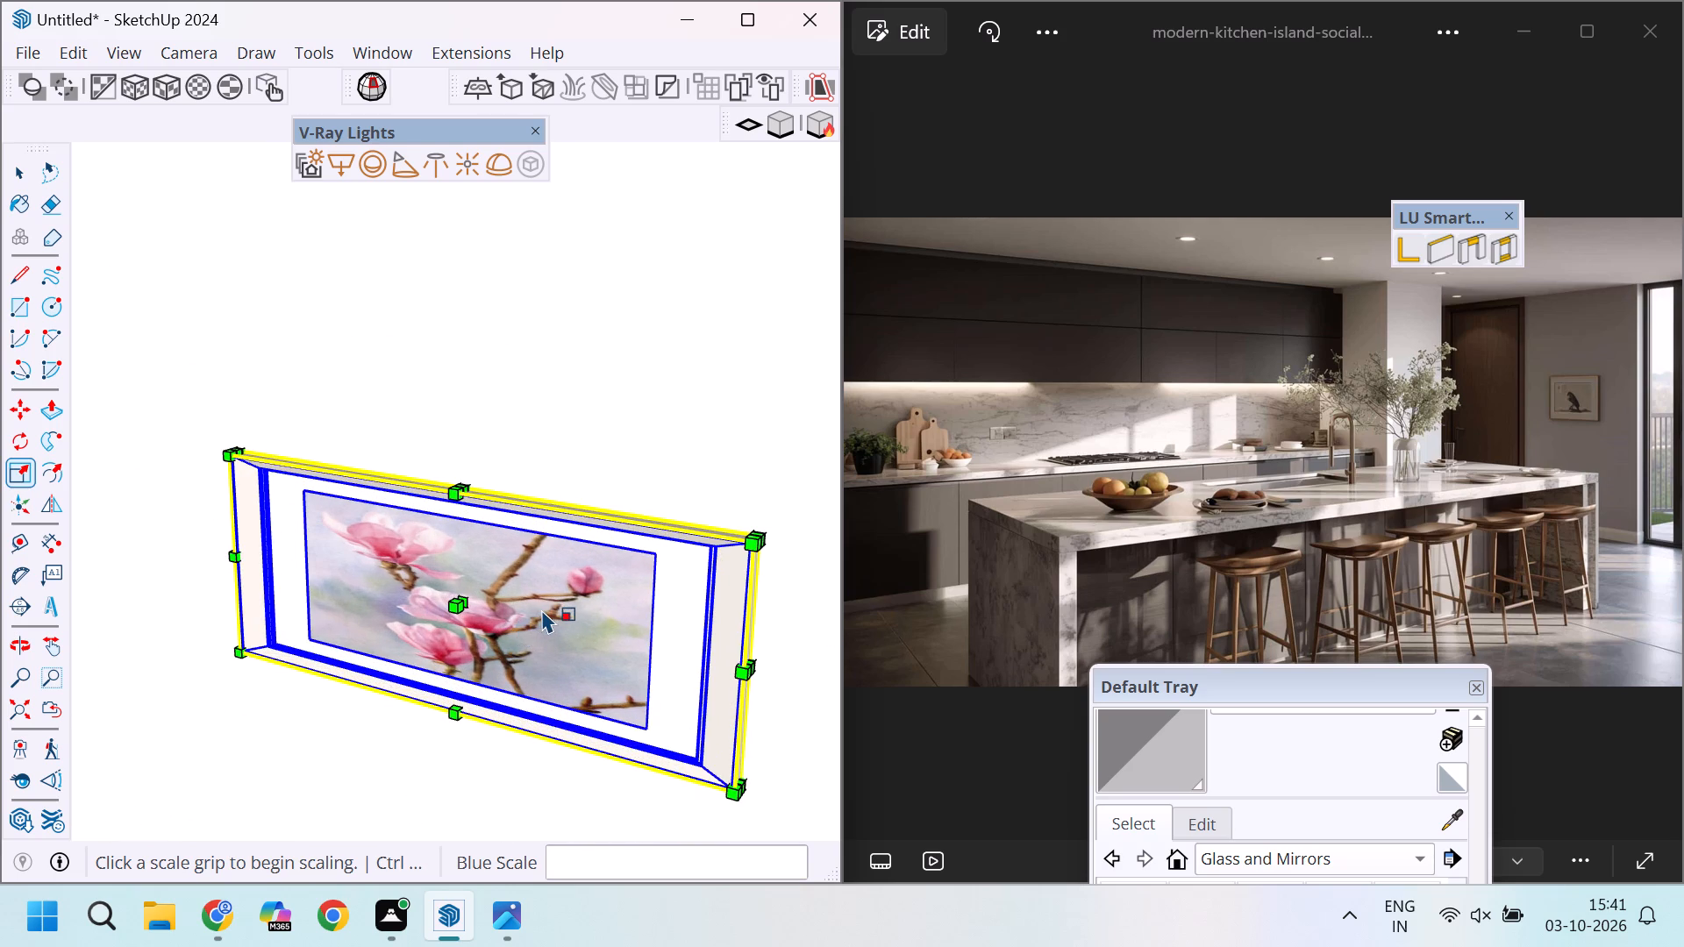
scroll(668, 667, up, 4)
scroll(769, 691, up, 10)
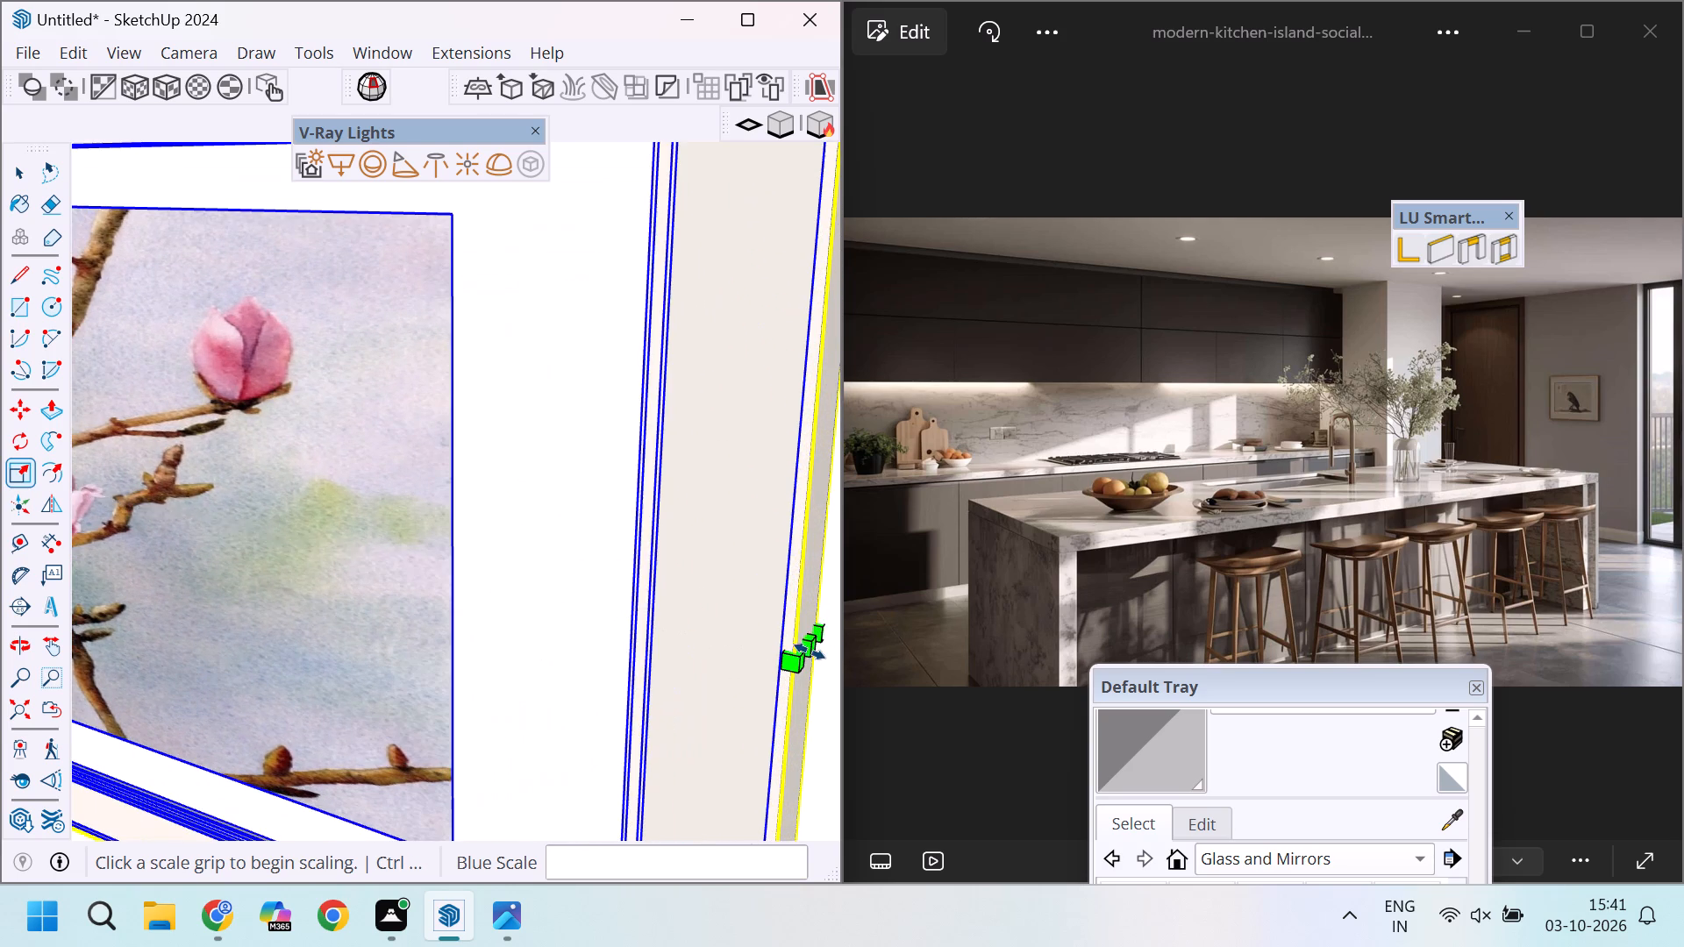
click(810, 649)
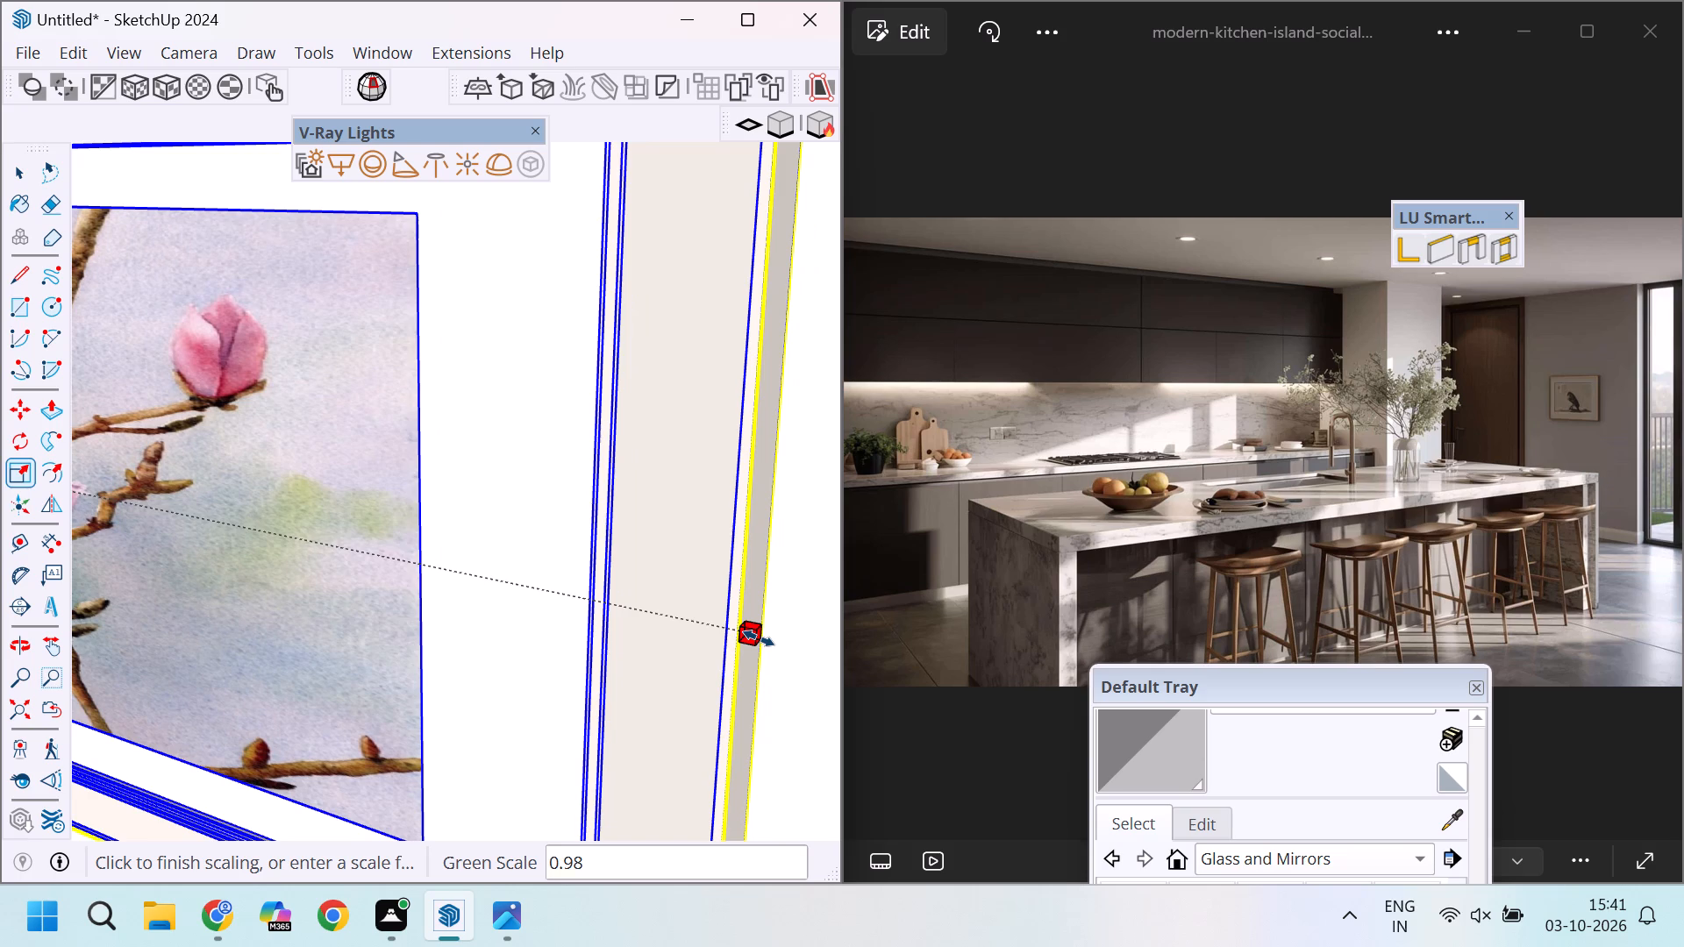
text(1')
key(Return)
scroll(757, 638, down, 12)
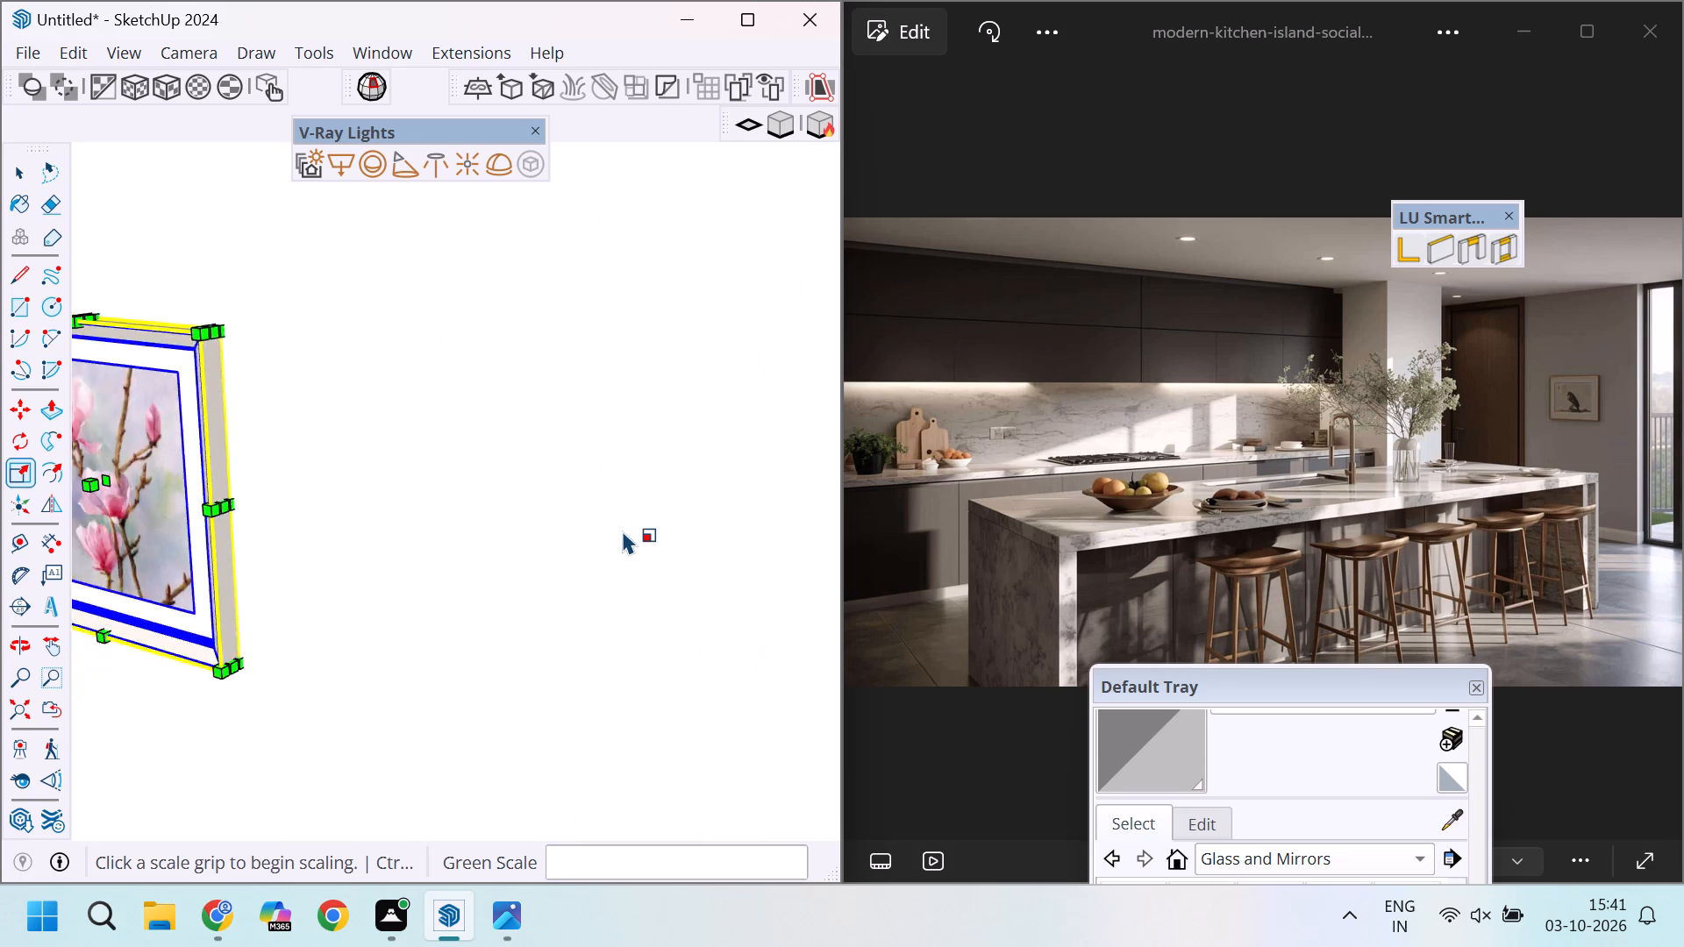
scroll(623, 530, down, 5)
scroll(207, 509, up, 5)
key(space)
scroll(614, 507, down, 5)
click(674, 433)
Move the picture by its top corner about 4' along the side wall, upward and towards the open shelves, and deselect it.
scroll(674, 433, down, 2)
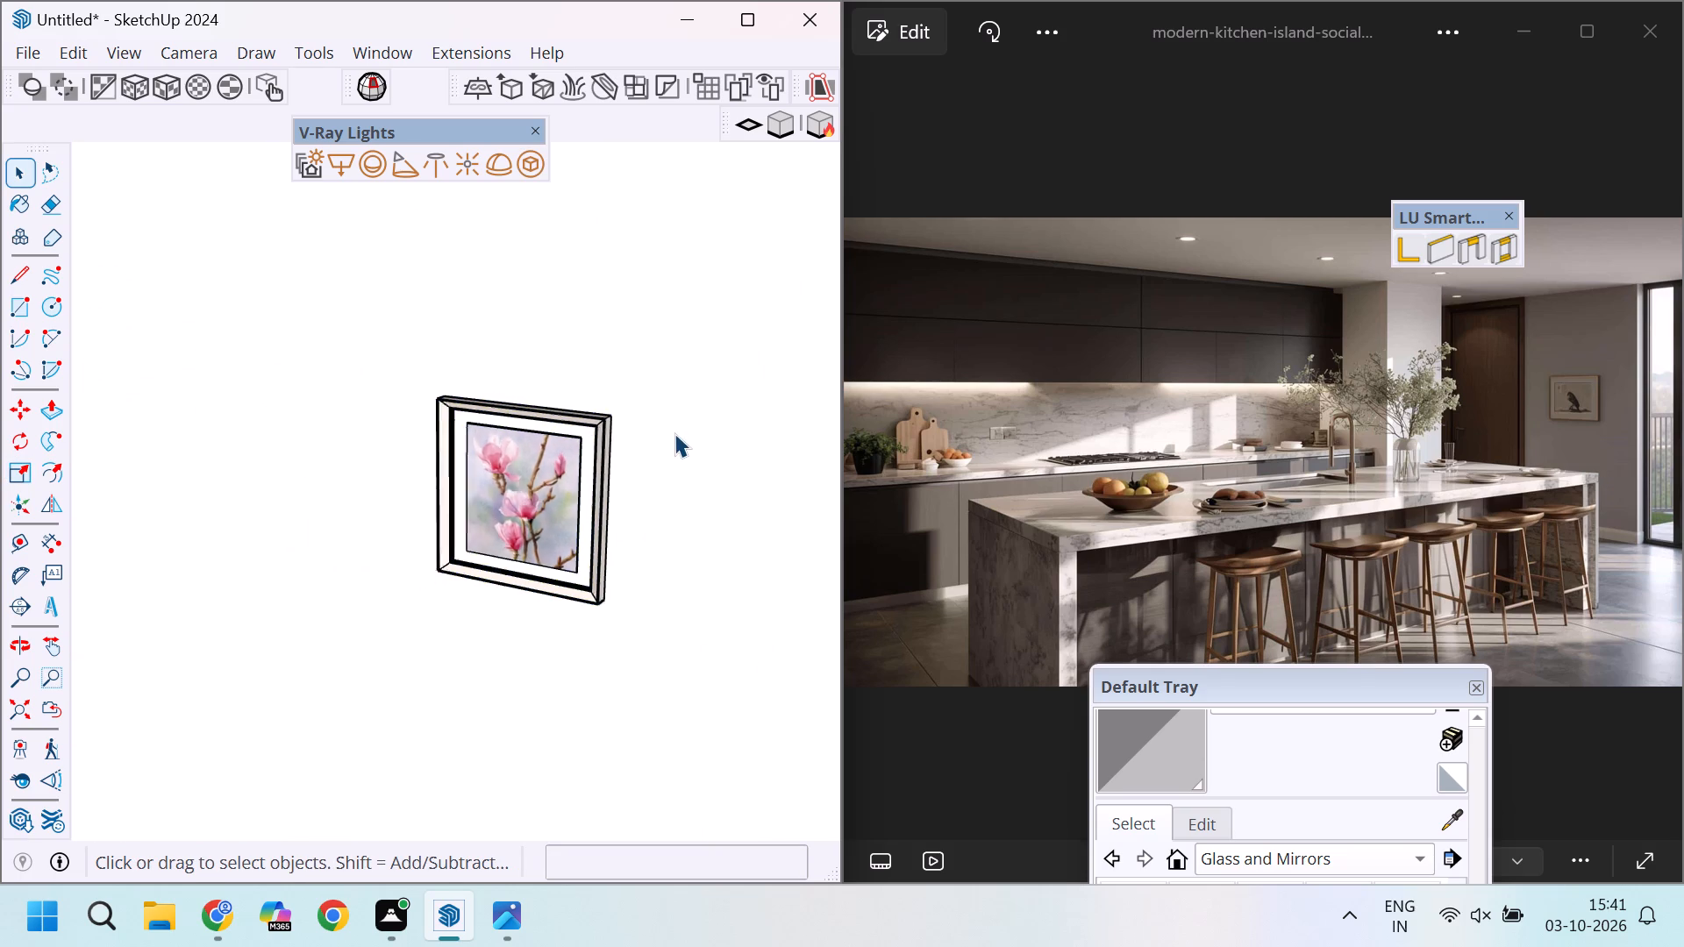
scroll(674, 433, down, 3)
scroll(526, 426, down, 6)
scroll(567, 438, up, 1)
scroll(568, 438, down, 3)
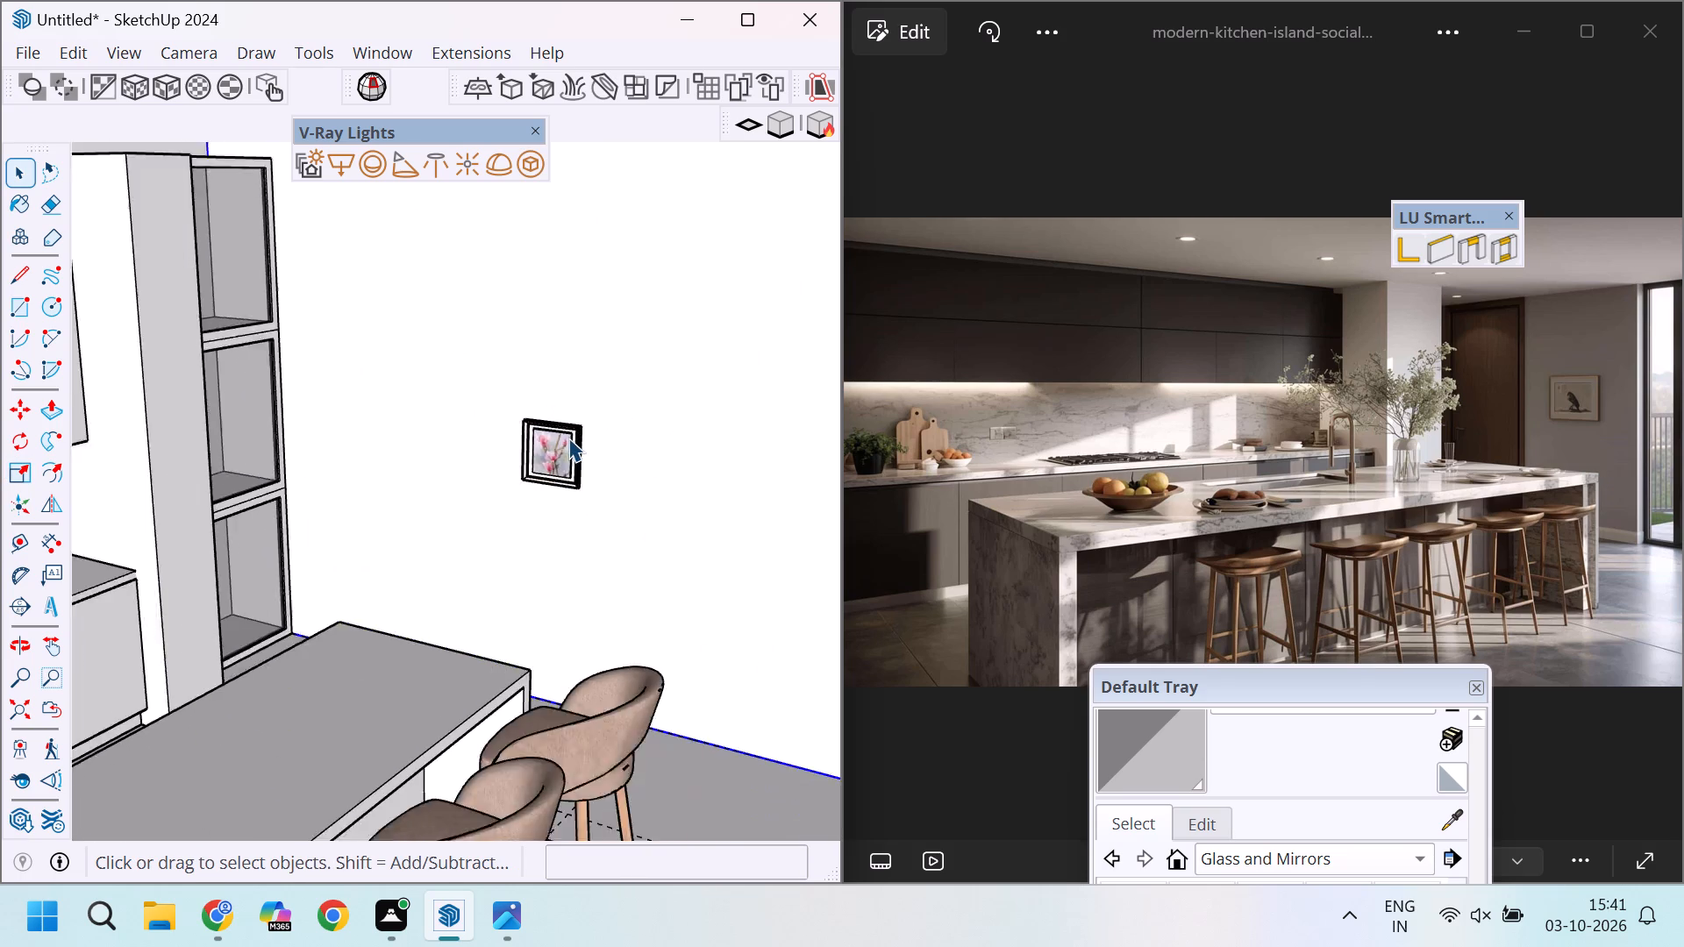
scroll(568, 438, down, 5)
scroll(574, 439, up, 3)
click(571, 447)
scroll(571, 443, up, 10)
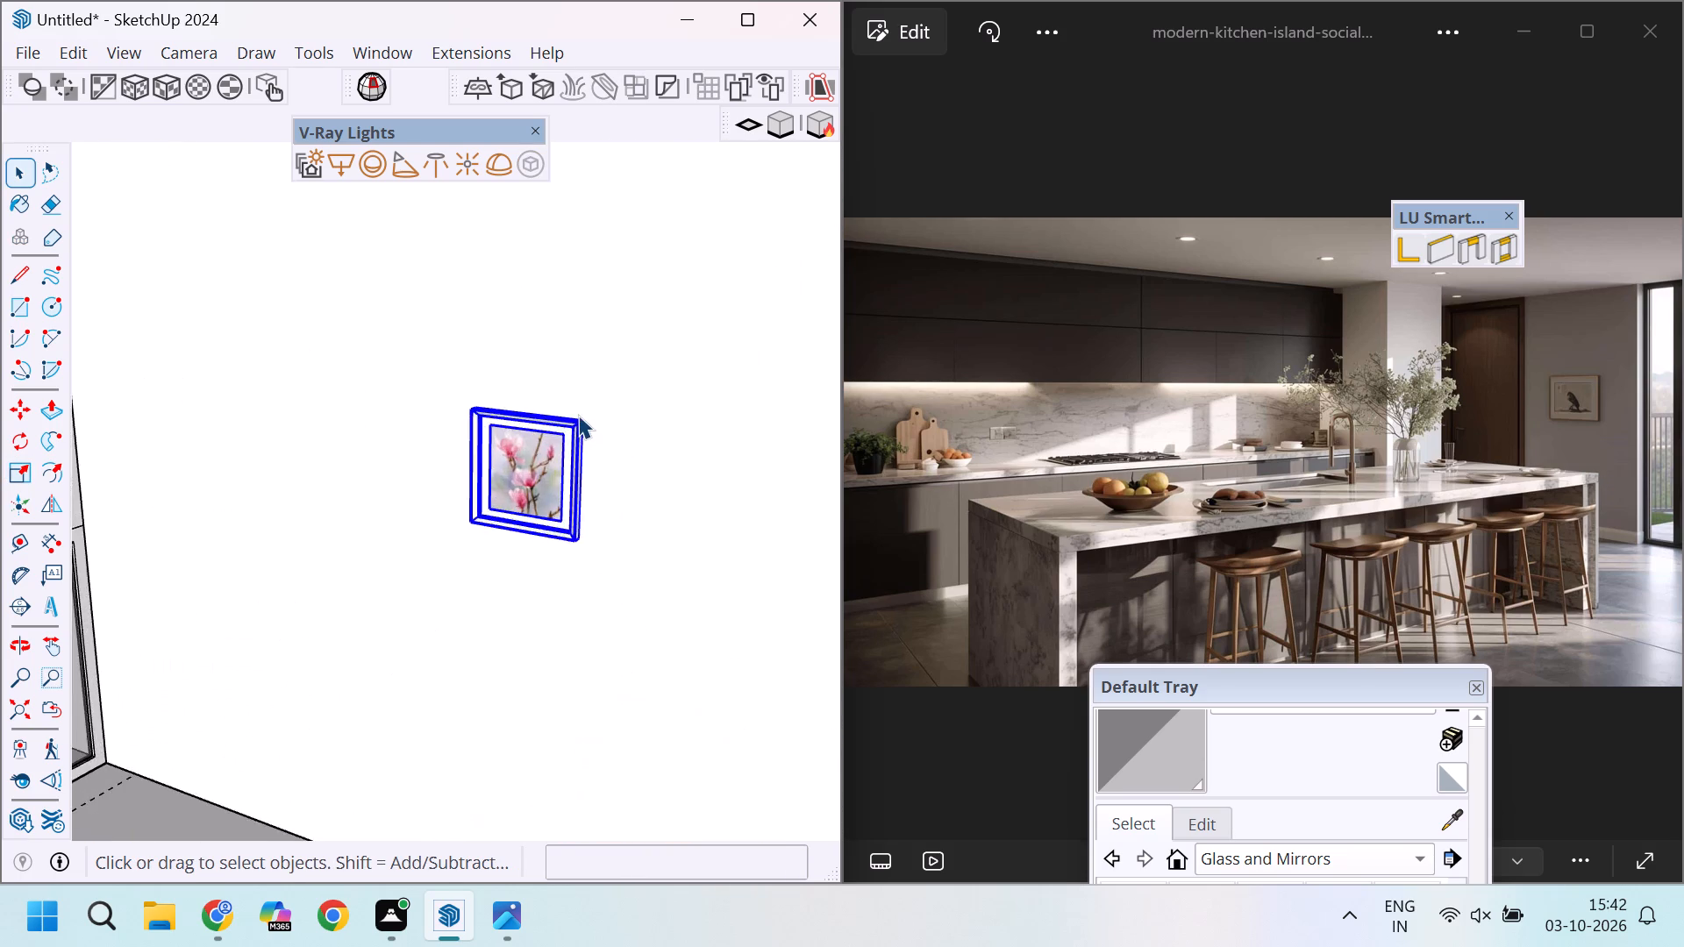
scroll(578, 415, up, 17)
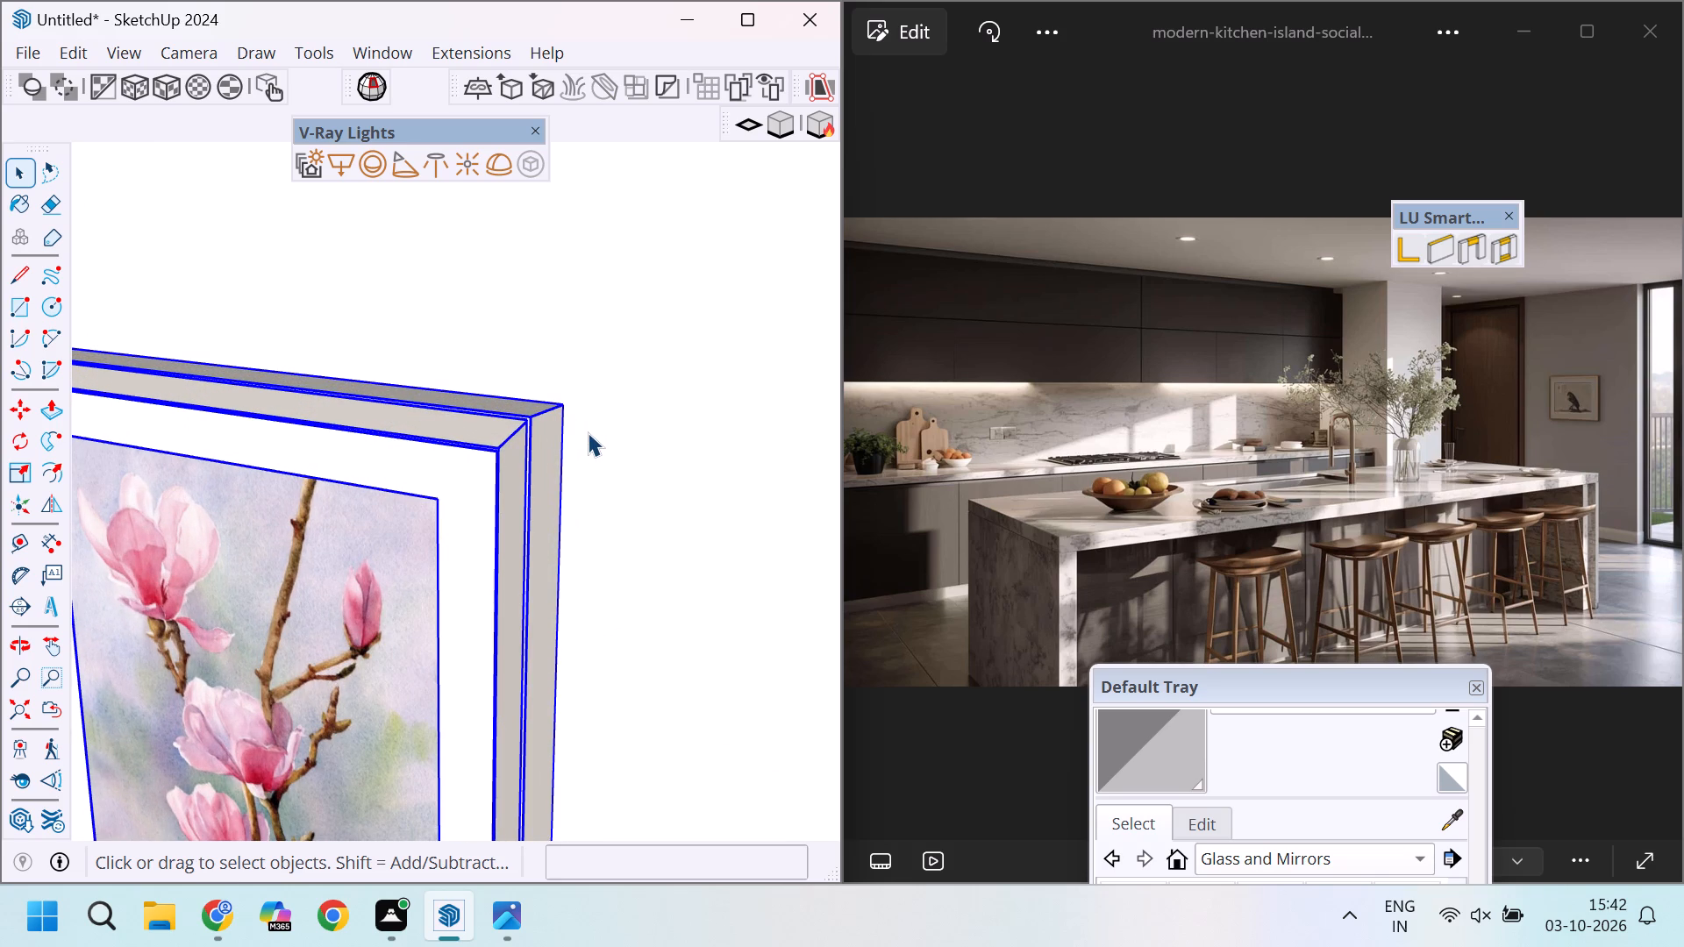
scroll(588, 432, up, 7)
scroll(565, 396, down, 8)
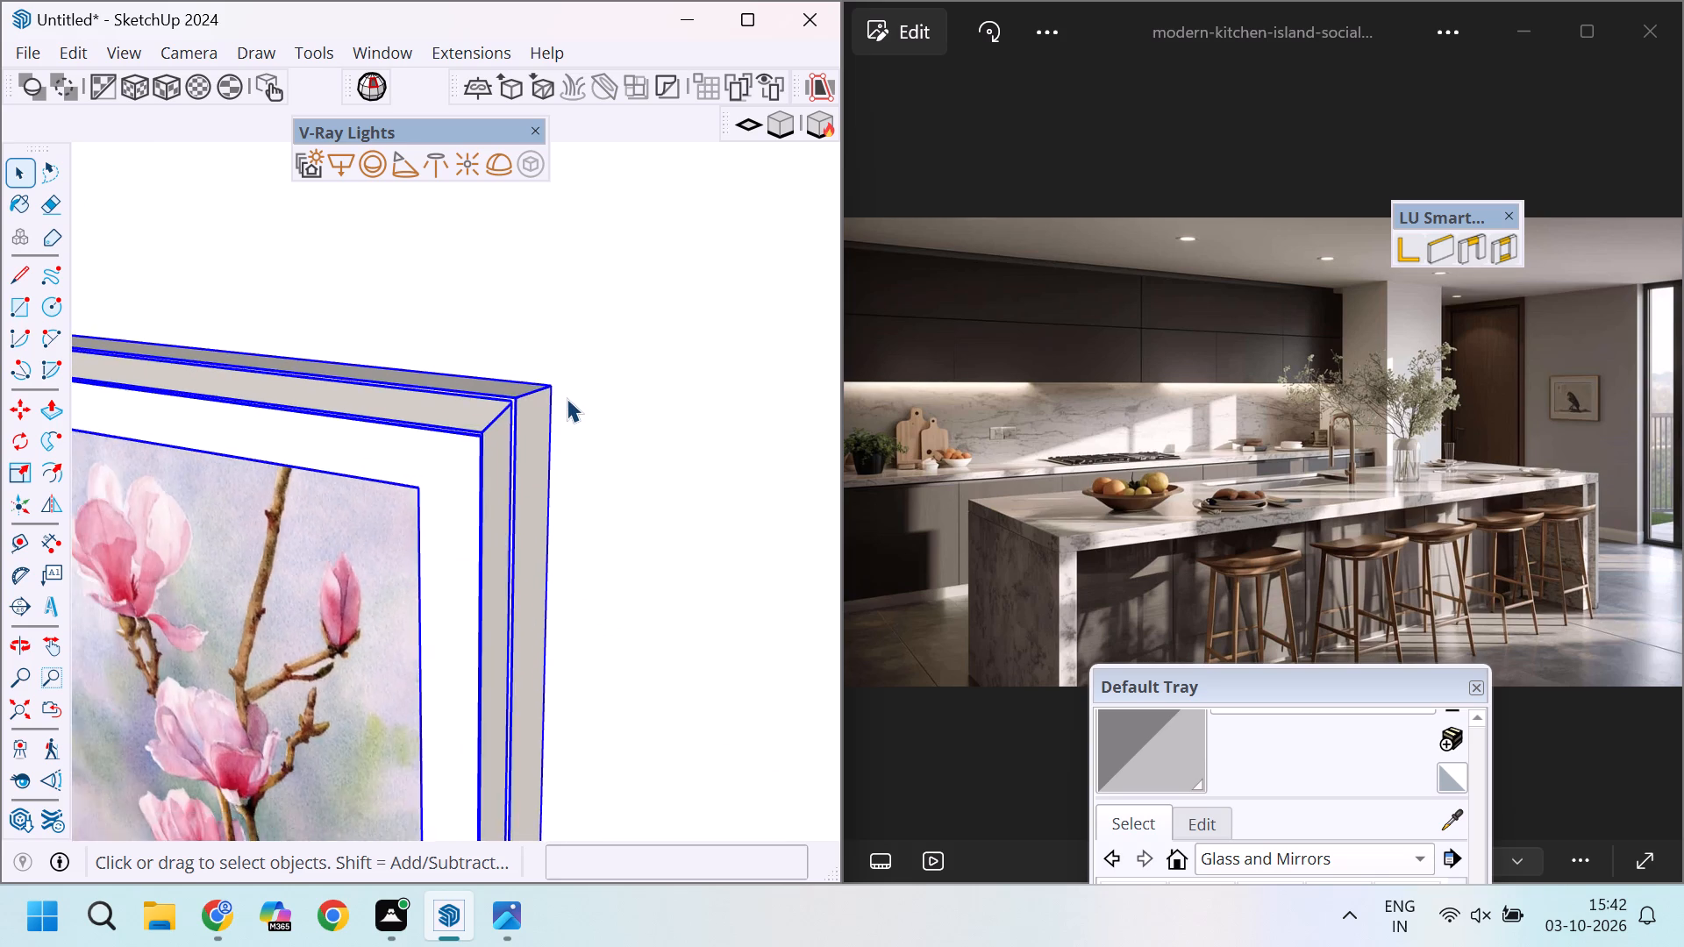
scroll(567, 398, down, 7)
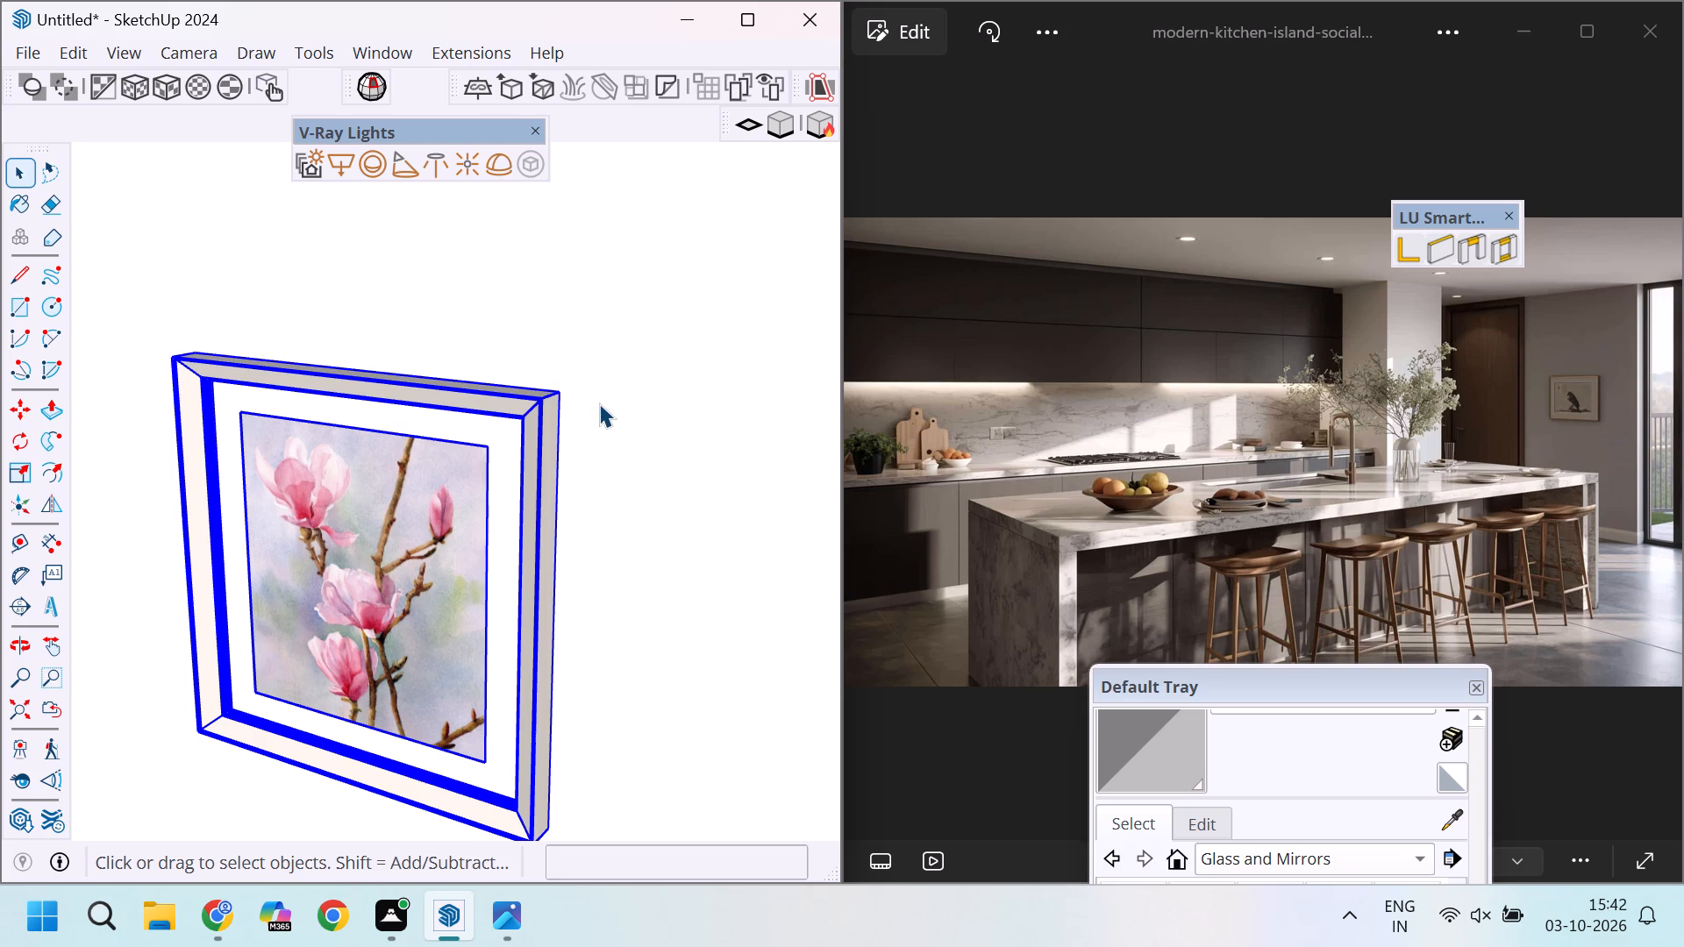
key(m)
scroll(637, 364, down, 2)
scroll(573, 389, up, 2)
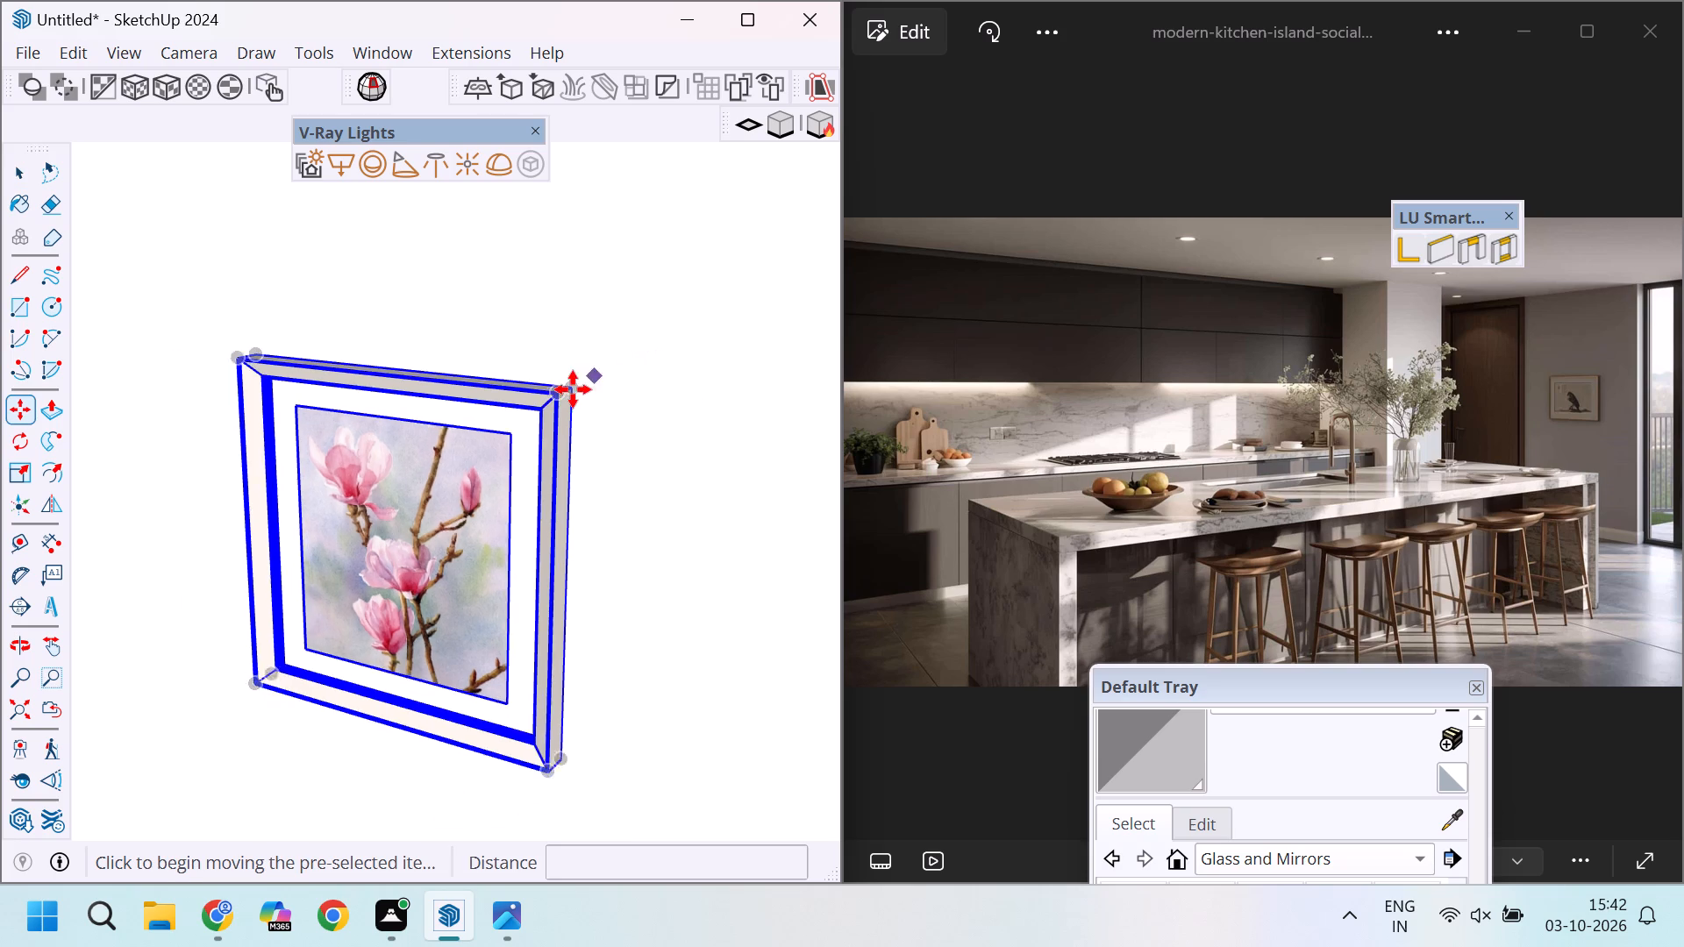
scroll(573, 389, up, 3)
click(571, 389)
scroll(574, 321, down, 20)
scroll(574, 321, down, 1)
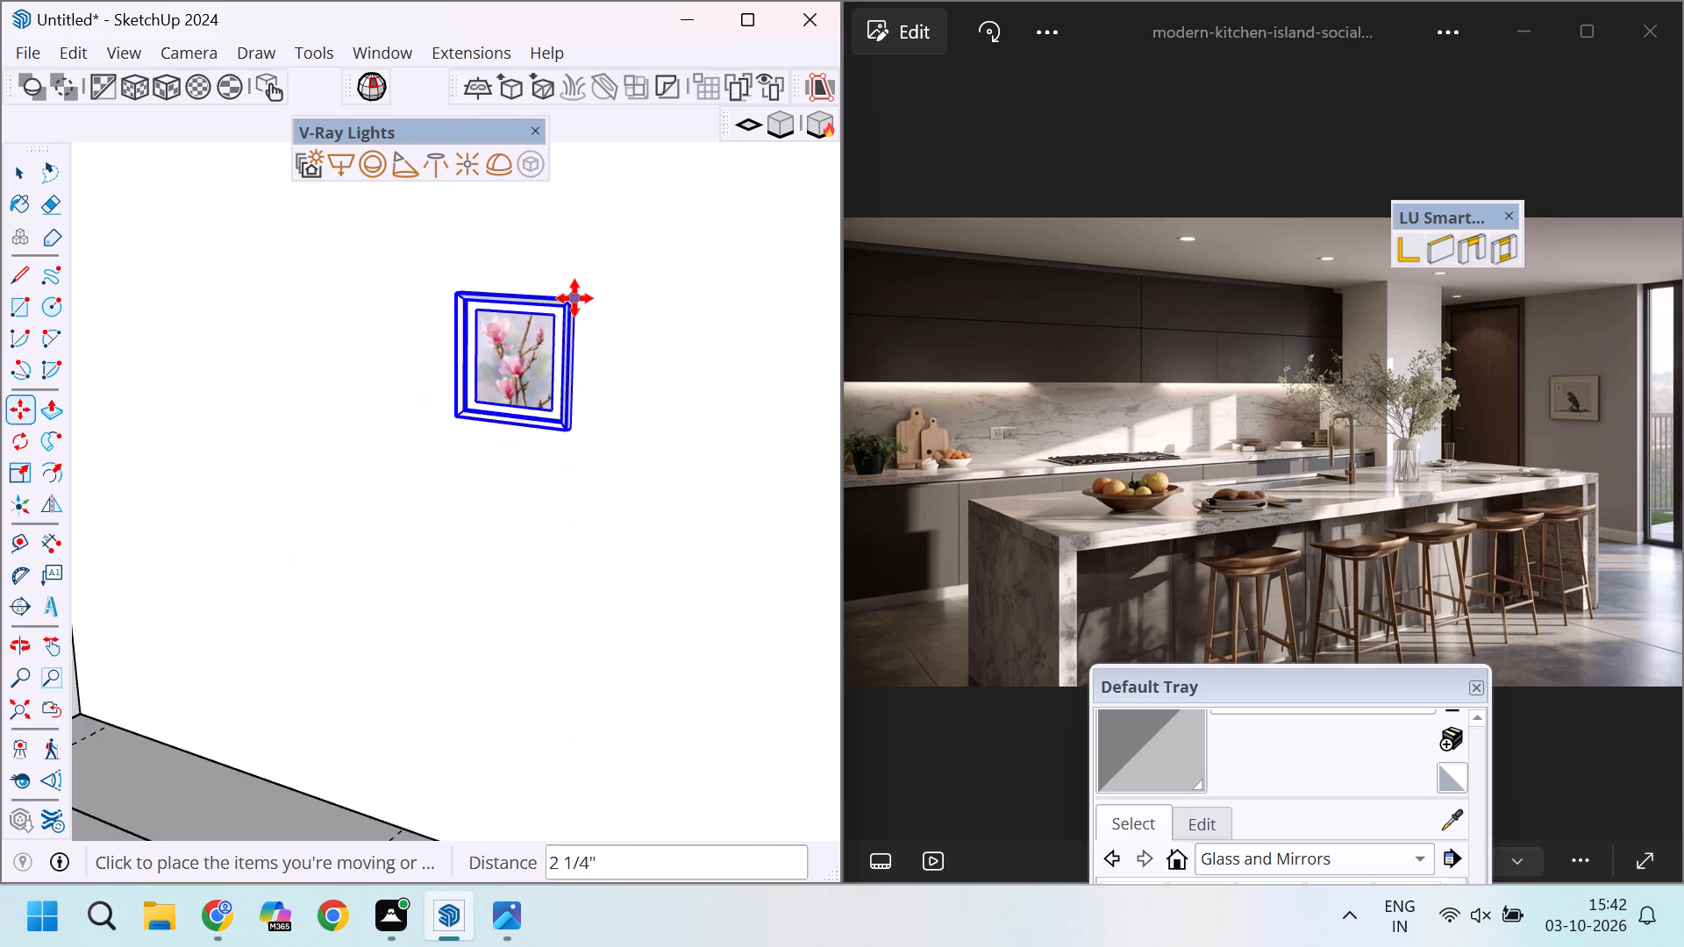
scroll(574, 298, down, 19)
scroll(584, 224, up, 8)
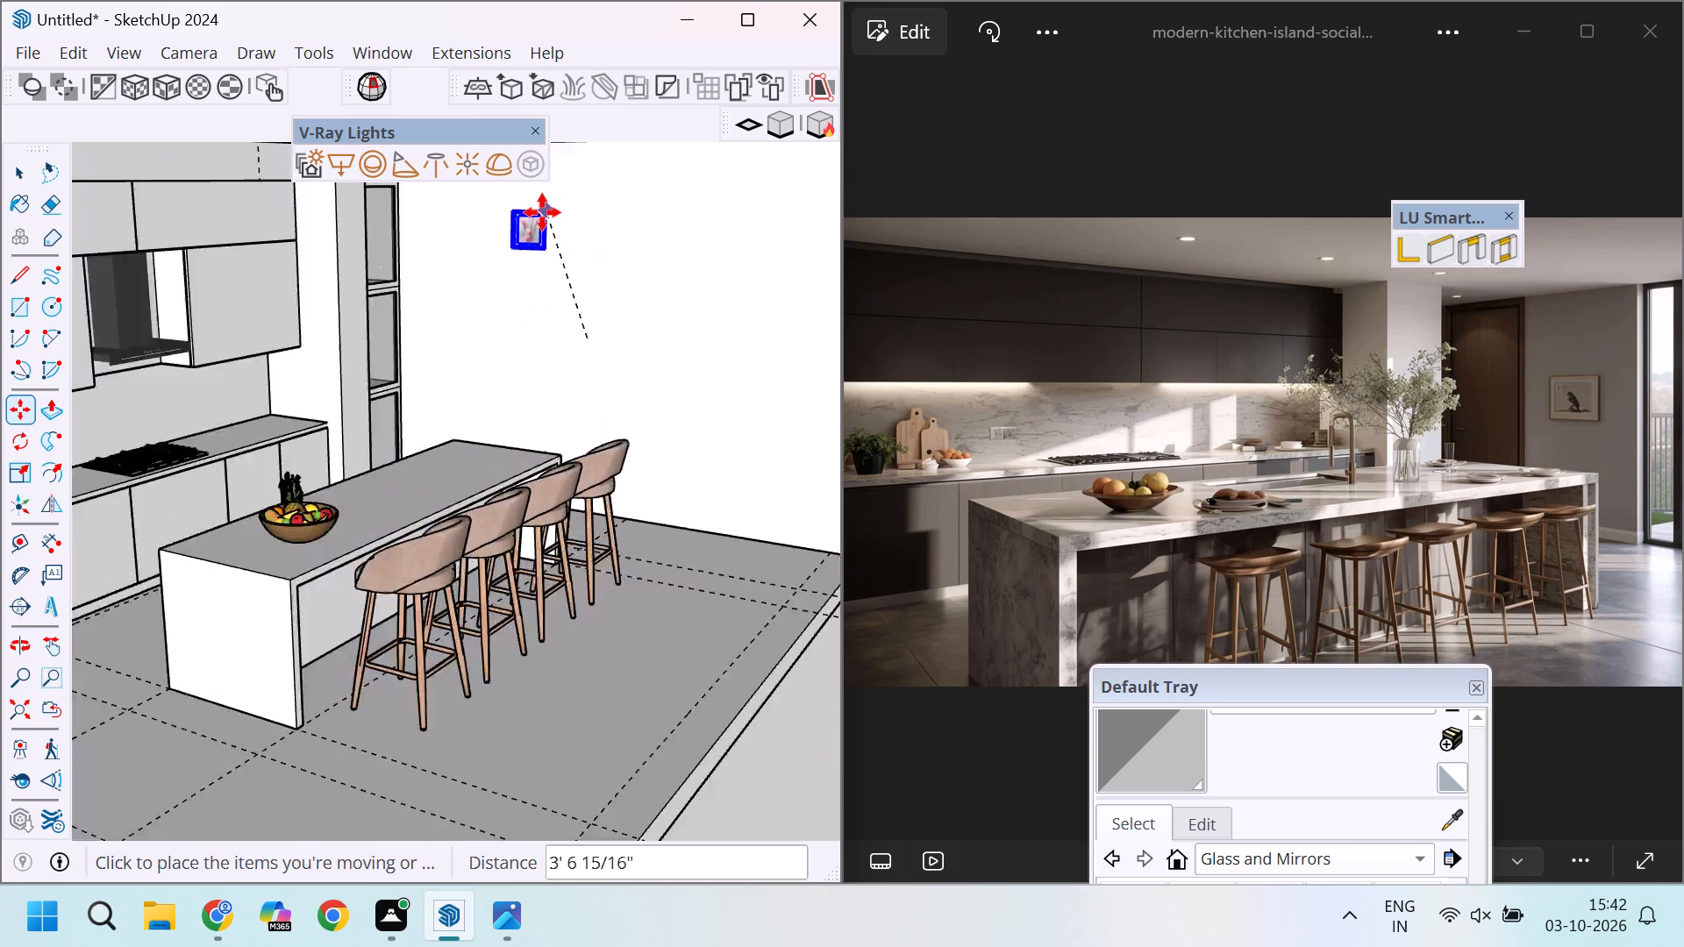
scroll(542, 212, up, 14)
scroll(560, 239, down, 11)
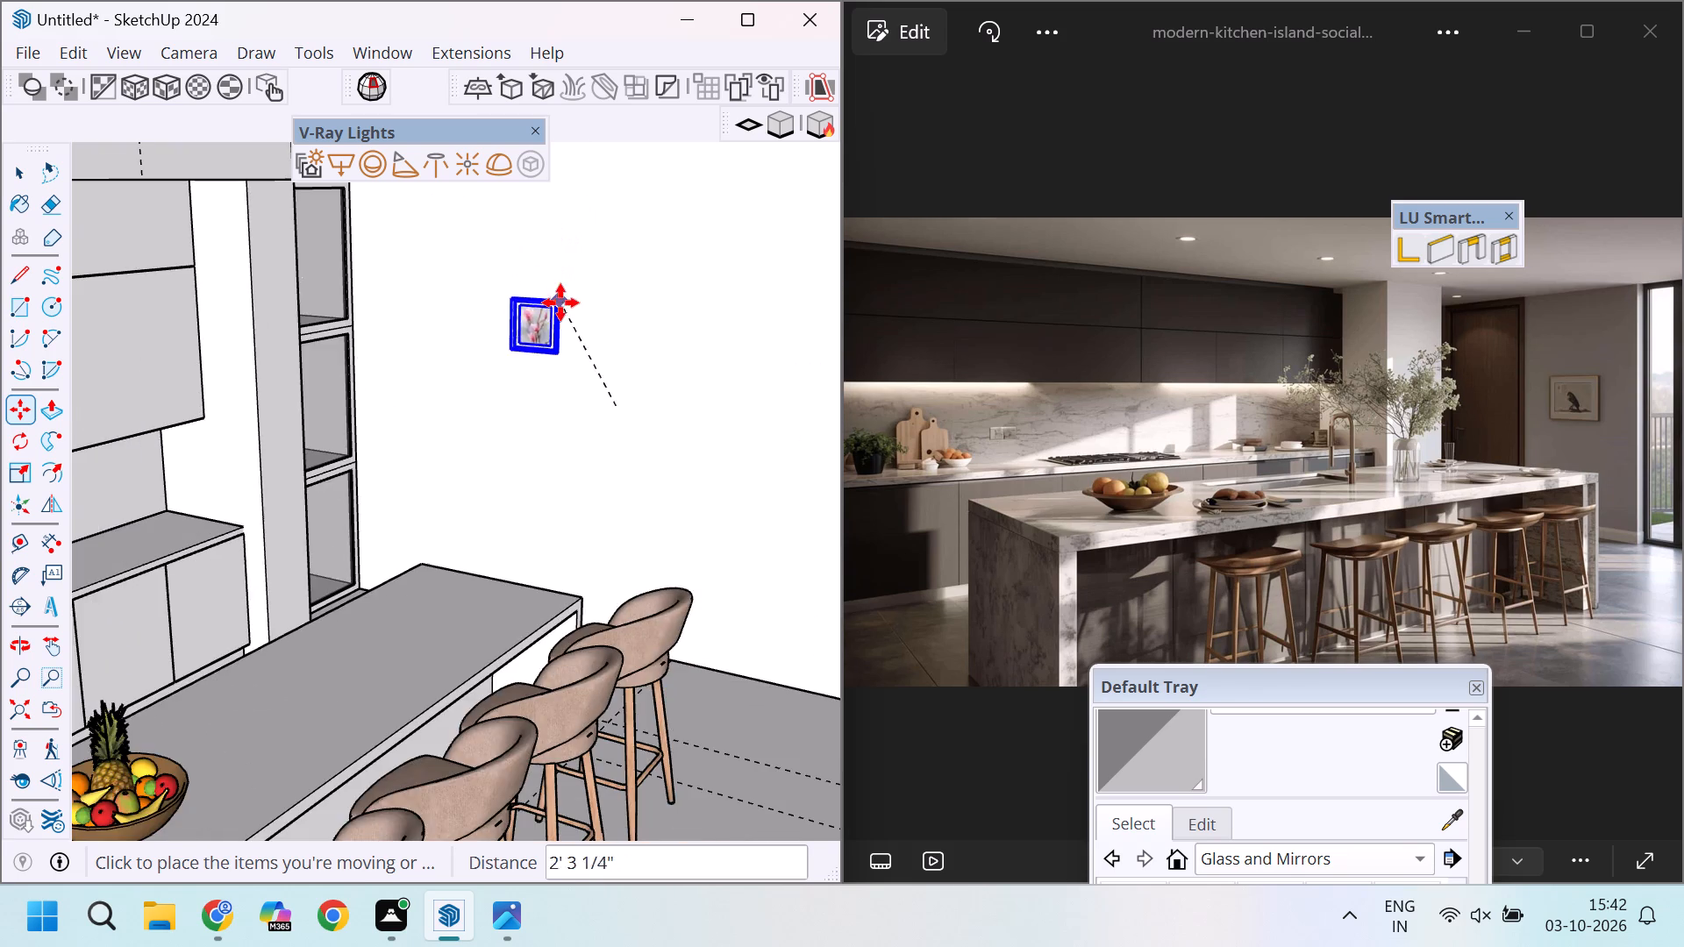
scroll(563, 315, down, 12)
scroll(553, 279, up, 11)
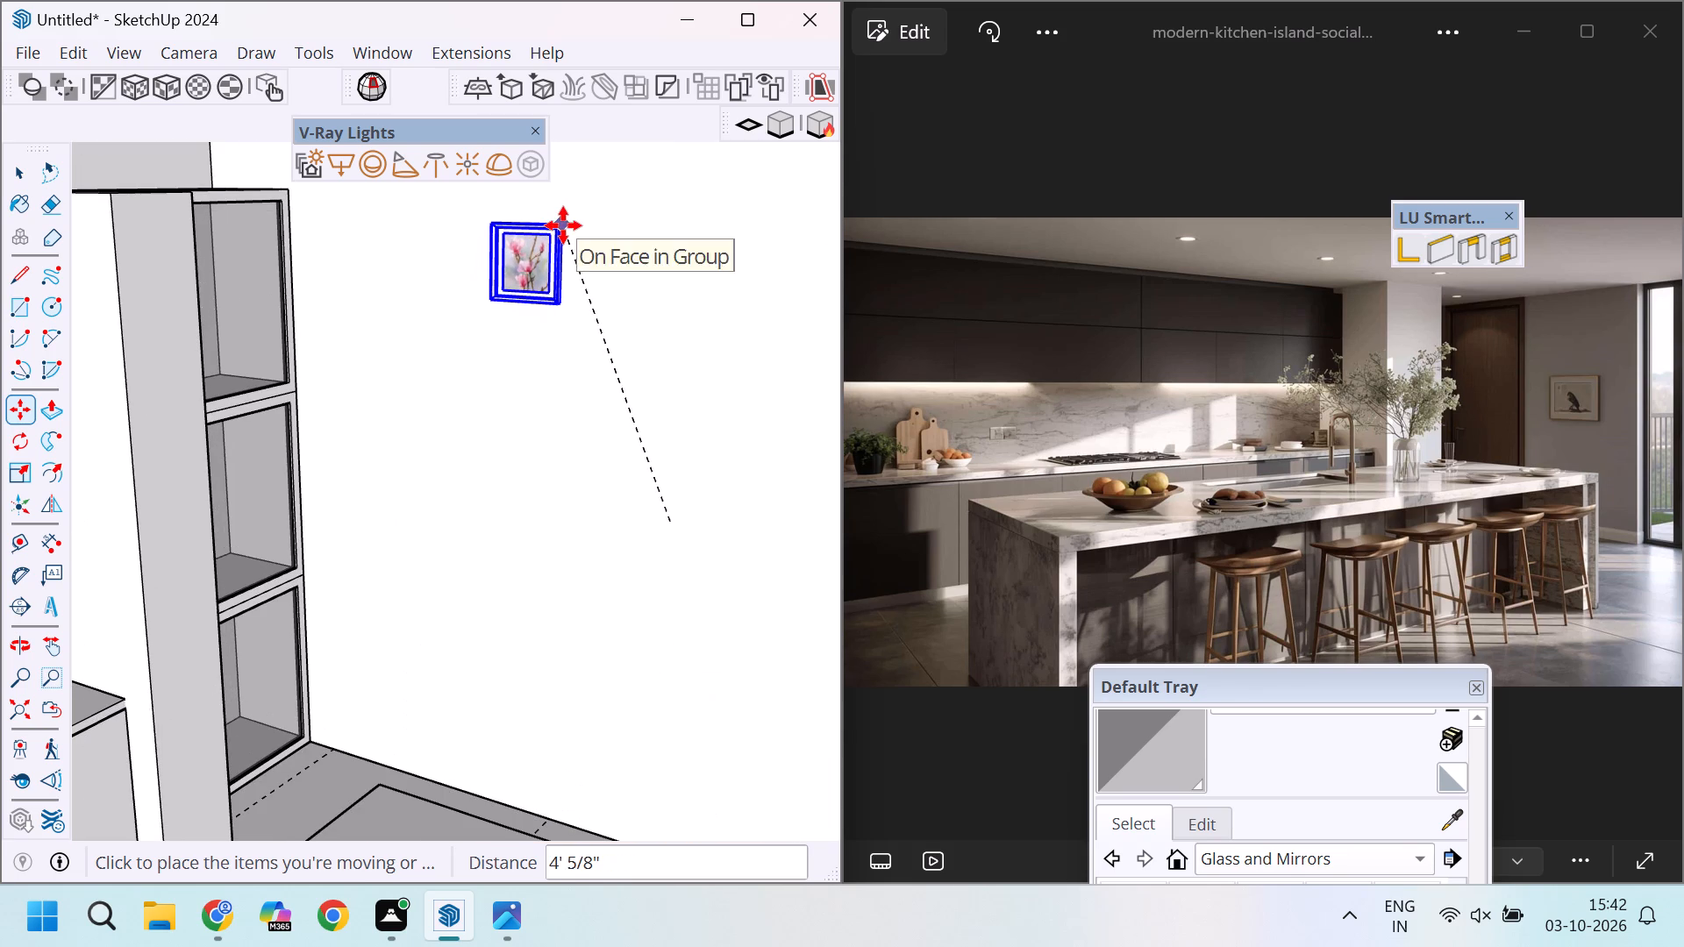
click(558, 225)
scroll(610, 308, down, 6)
key(space)
scroll(610, 308, down, 4)
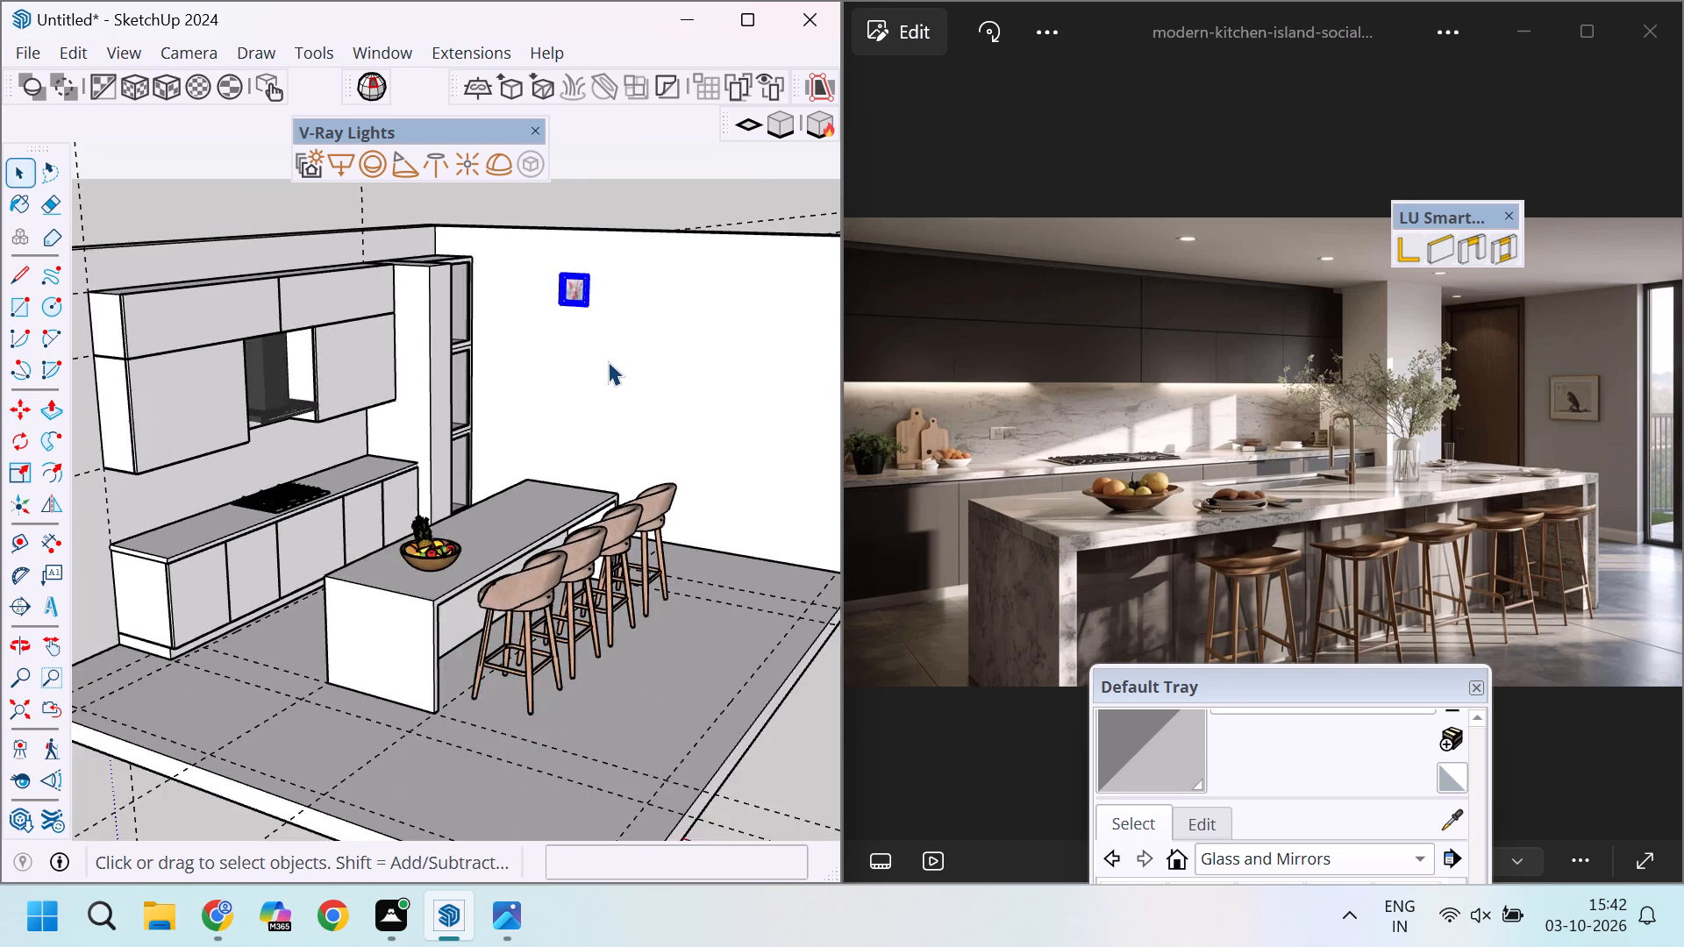
scroll(608, 362, up, 5)
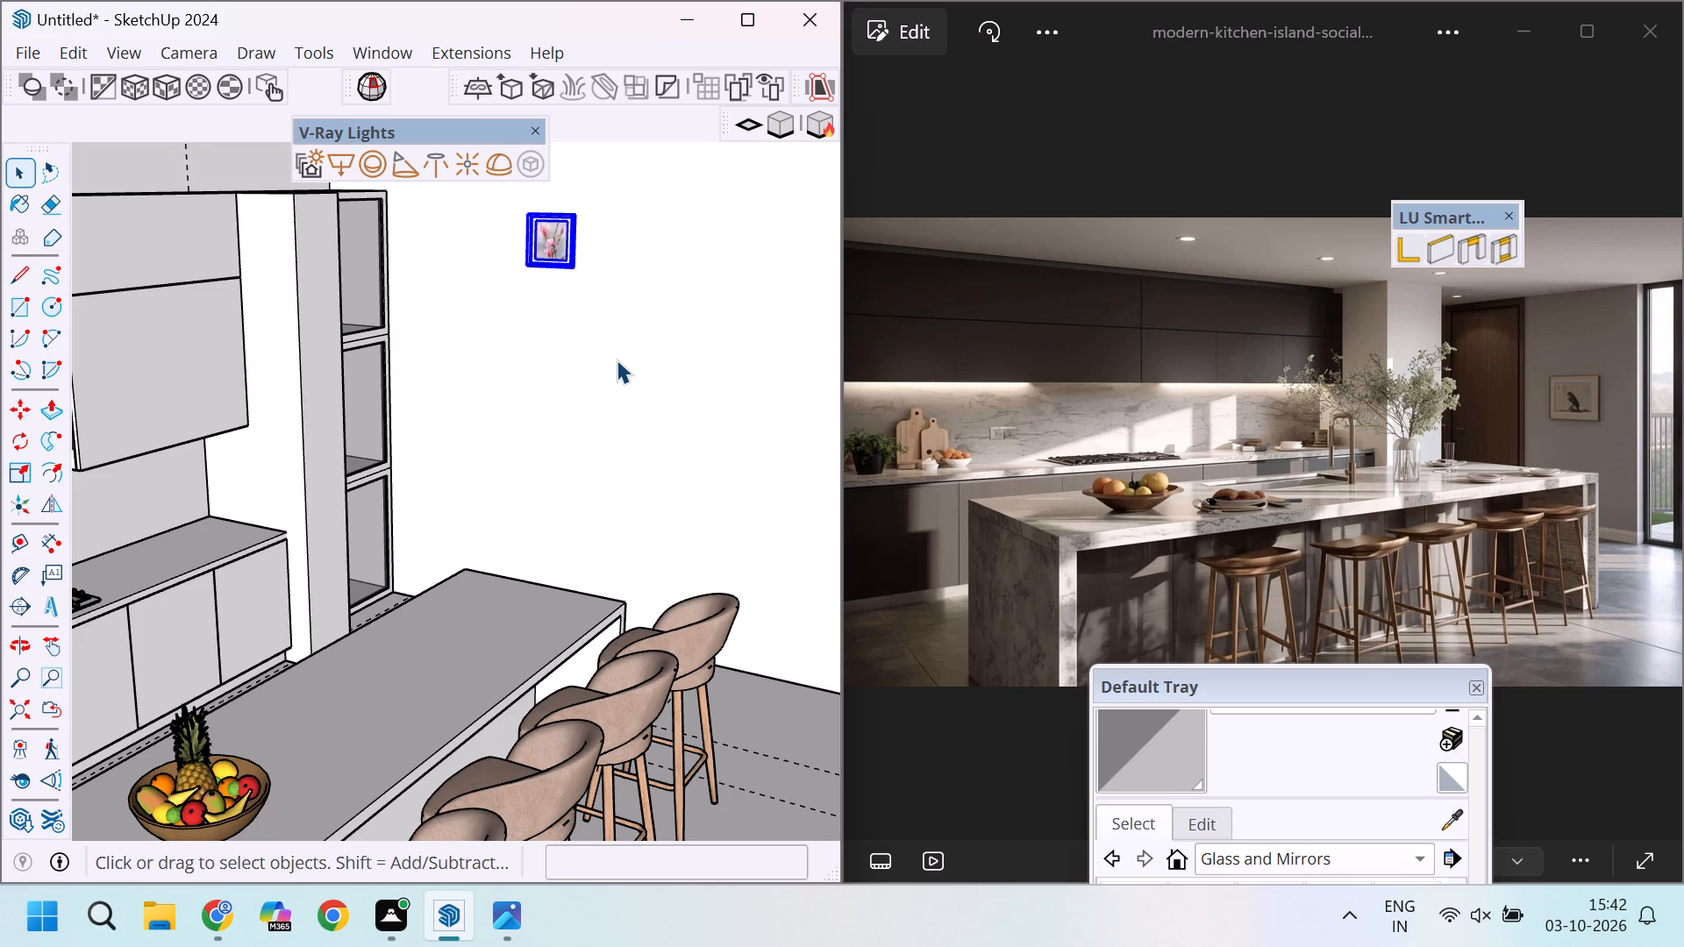
scroll(425, 381, down, 7)
click(508, 233)
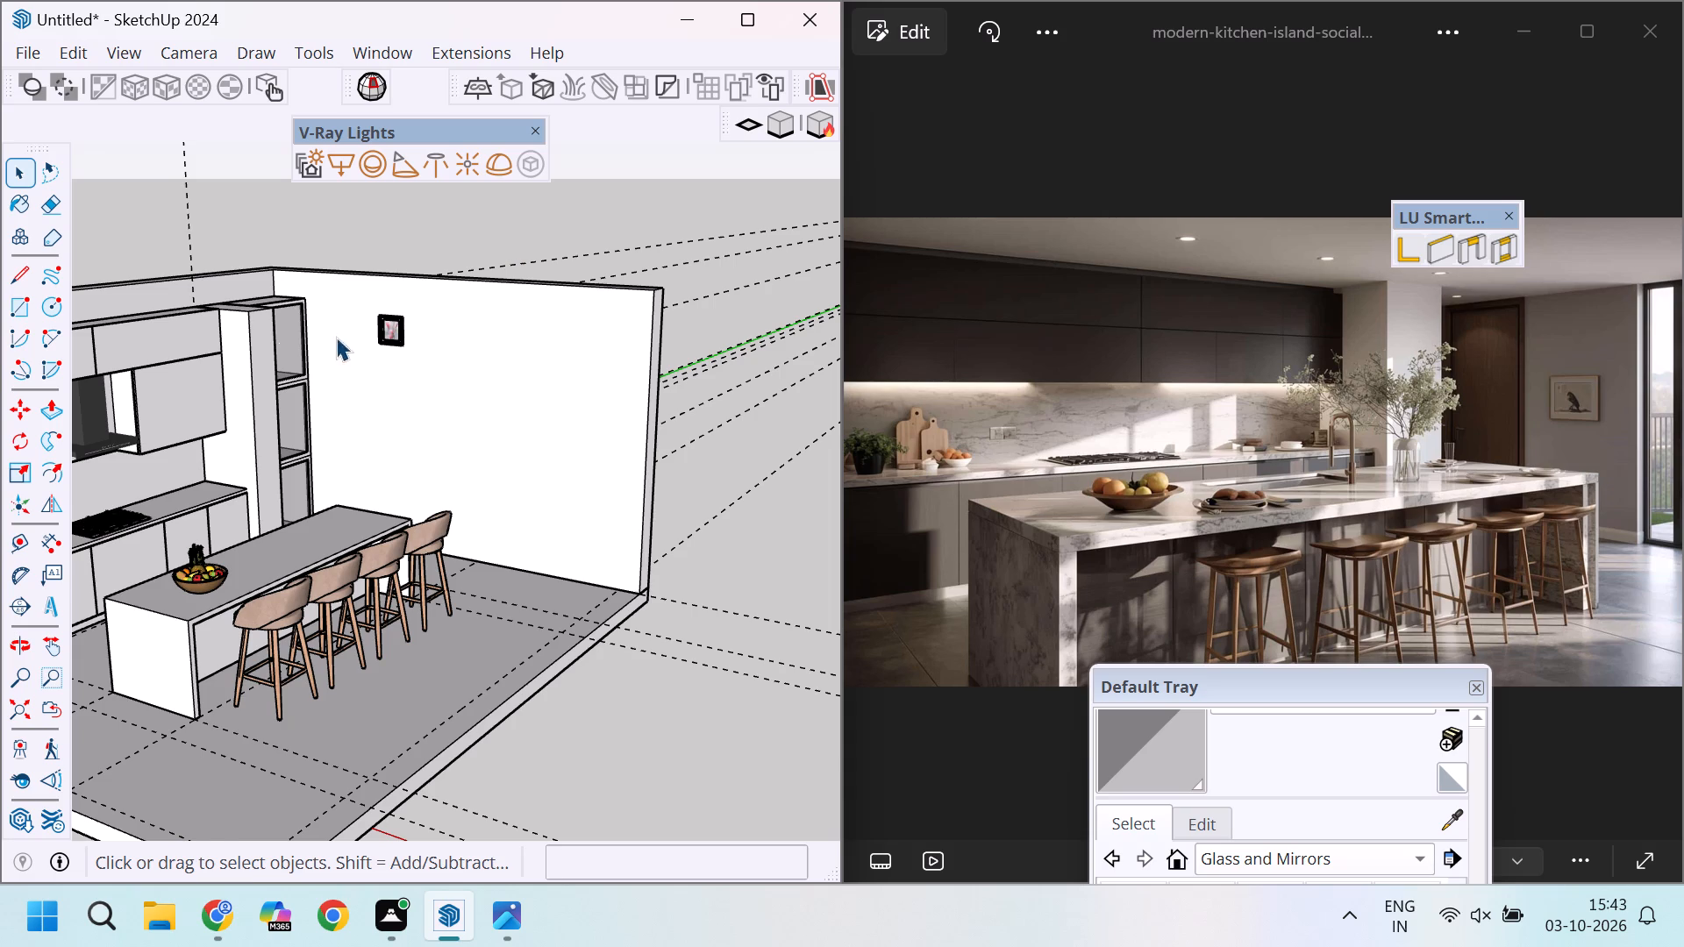
Examine the picture's size and placement on the side wall beside the open shelves.
scroll(336, 335, up, 4)
scroll(398, 288, up, 4)
scroll(428, 329, down, 6)
scroll(420, 324, up, 4)
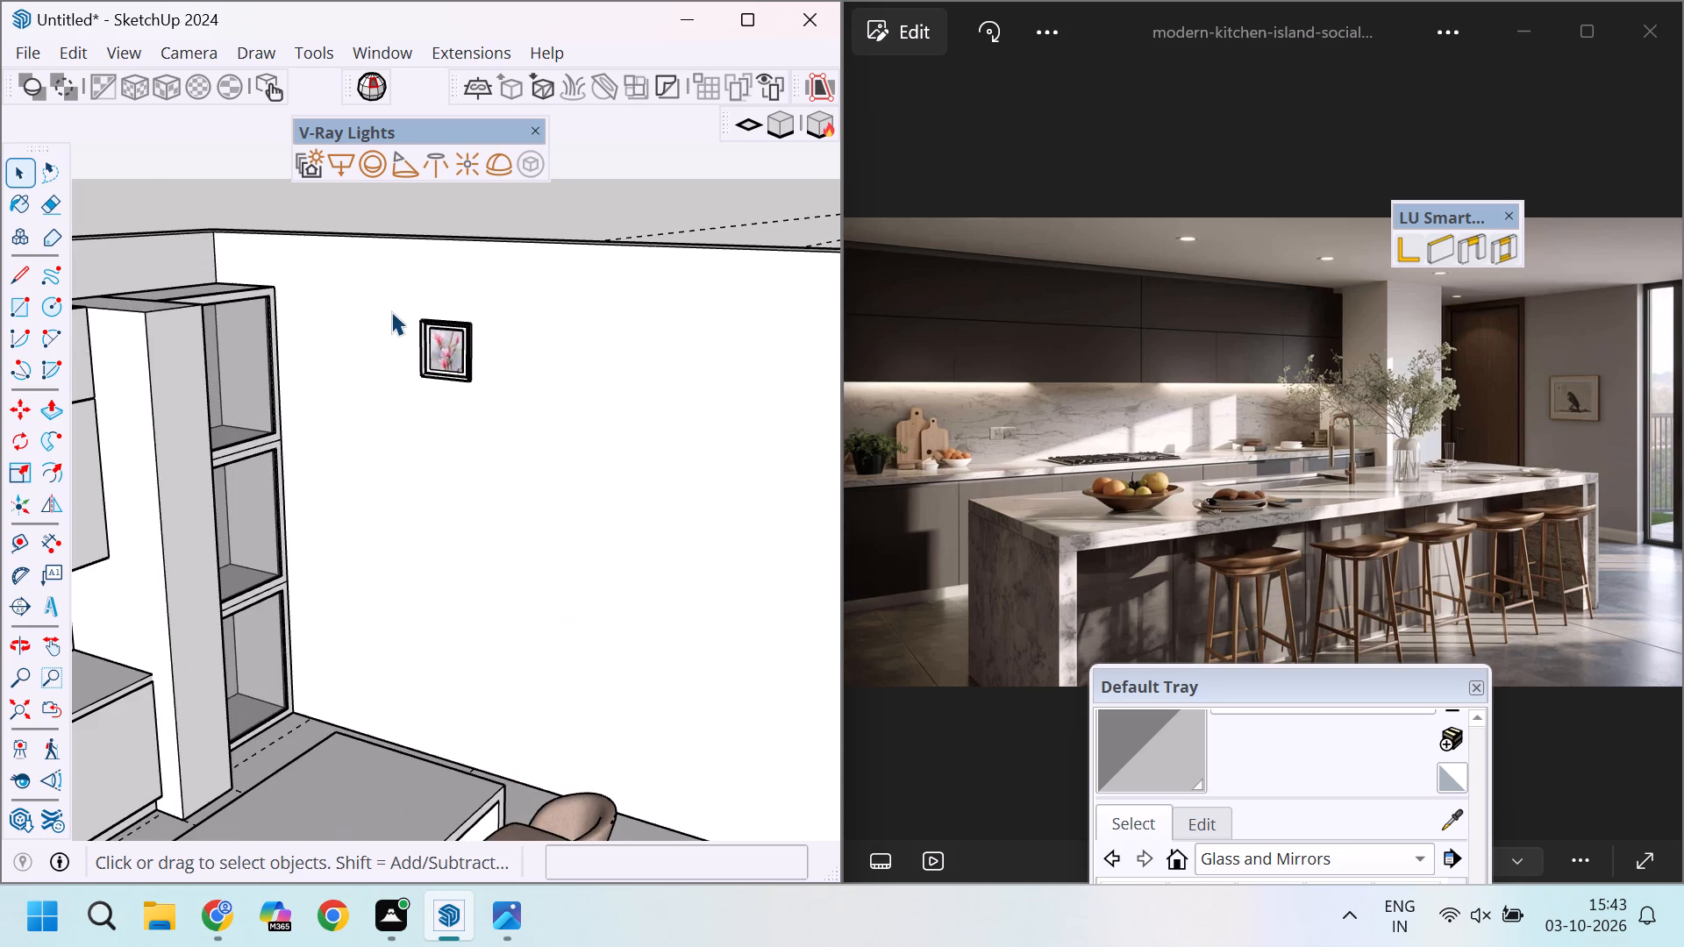
scroll(397, 313, up, 3)
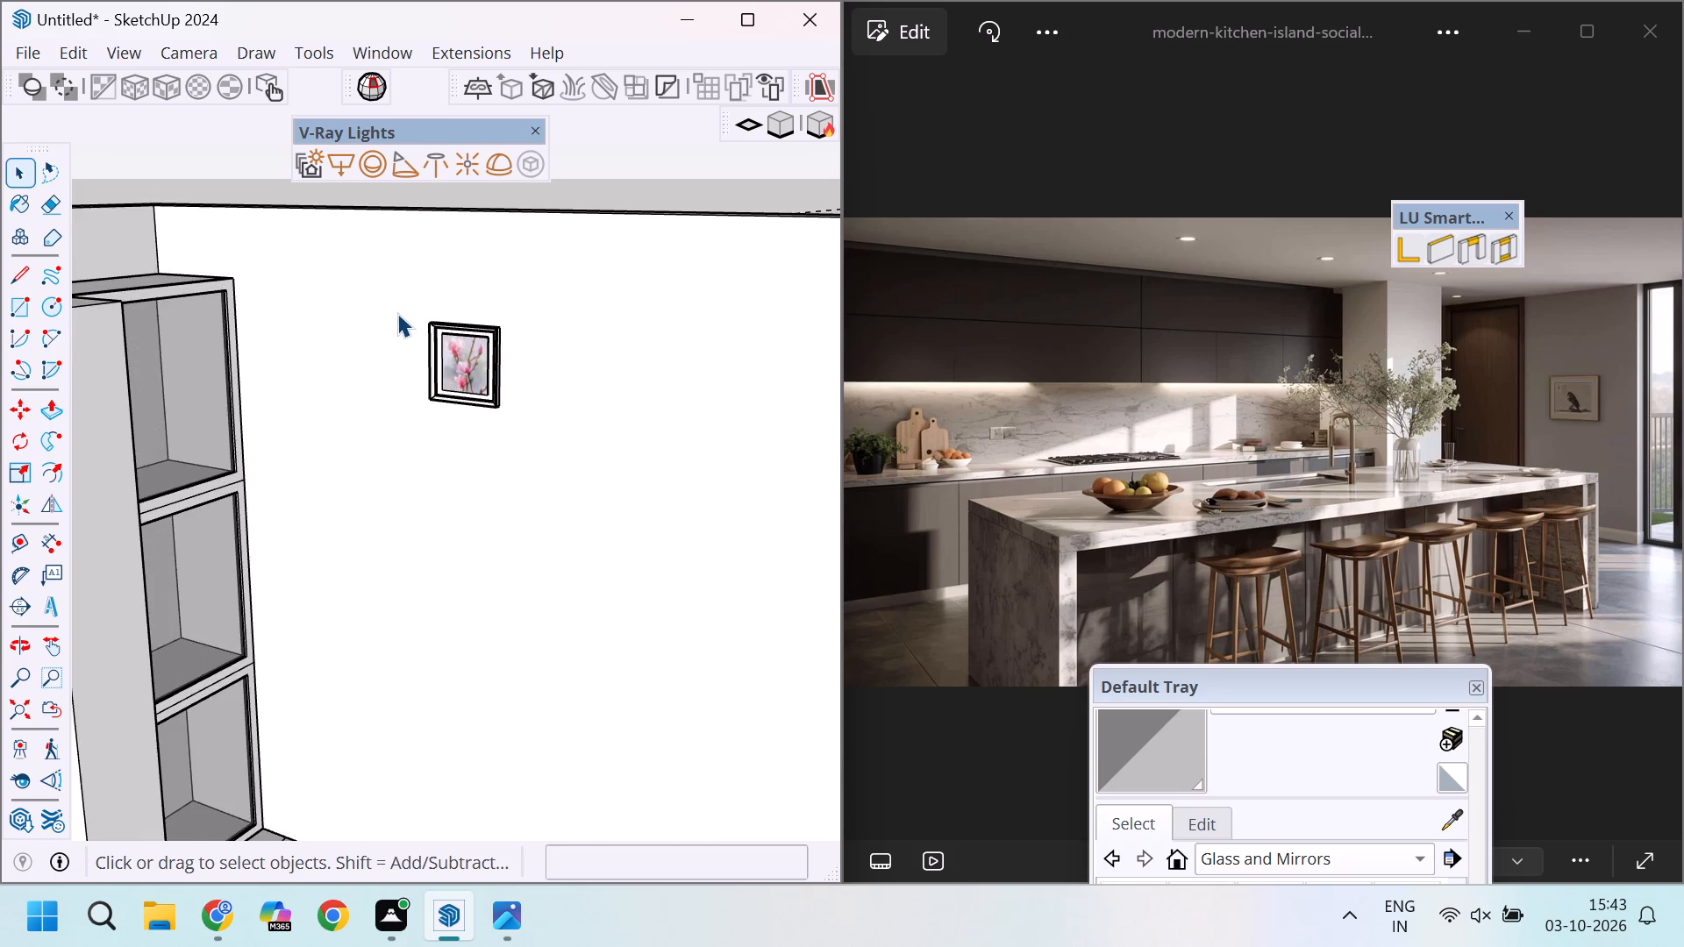
scroll(399, 313, down, 8)
scroll(402, 301, up, 3)
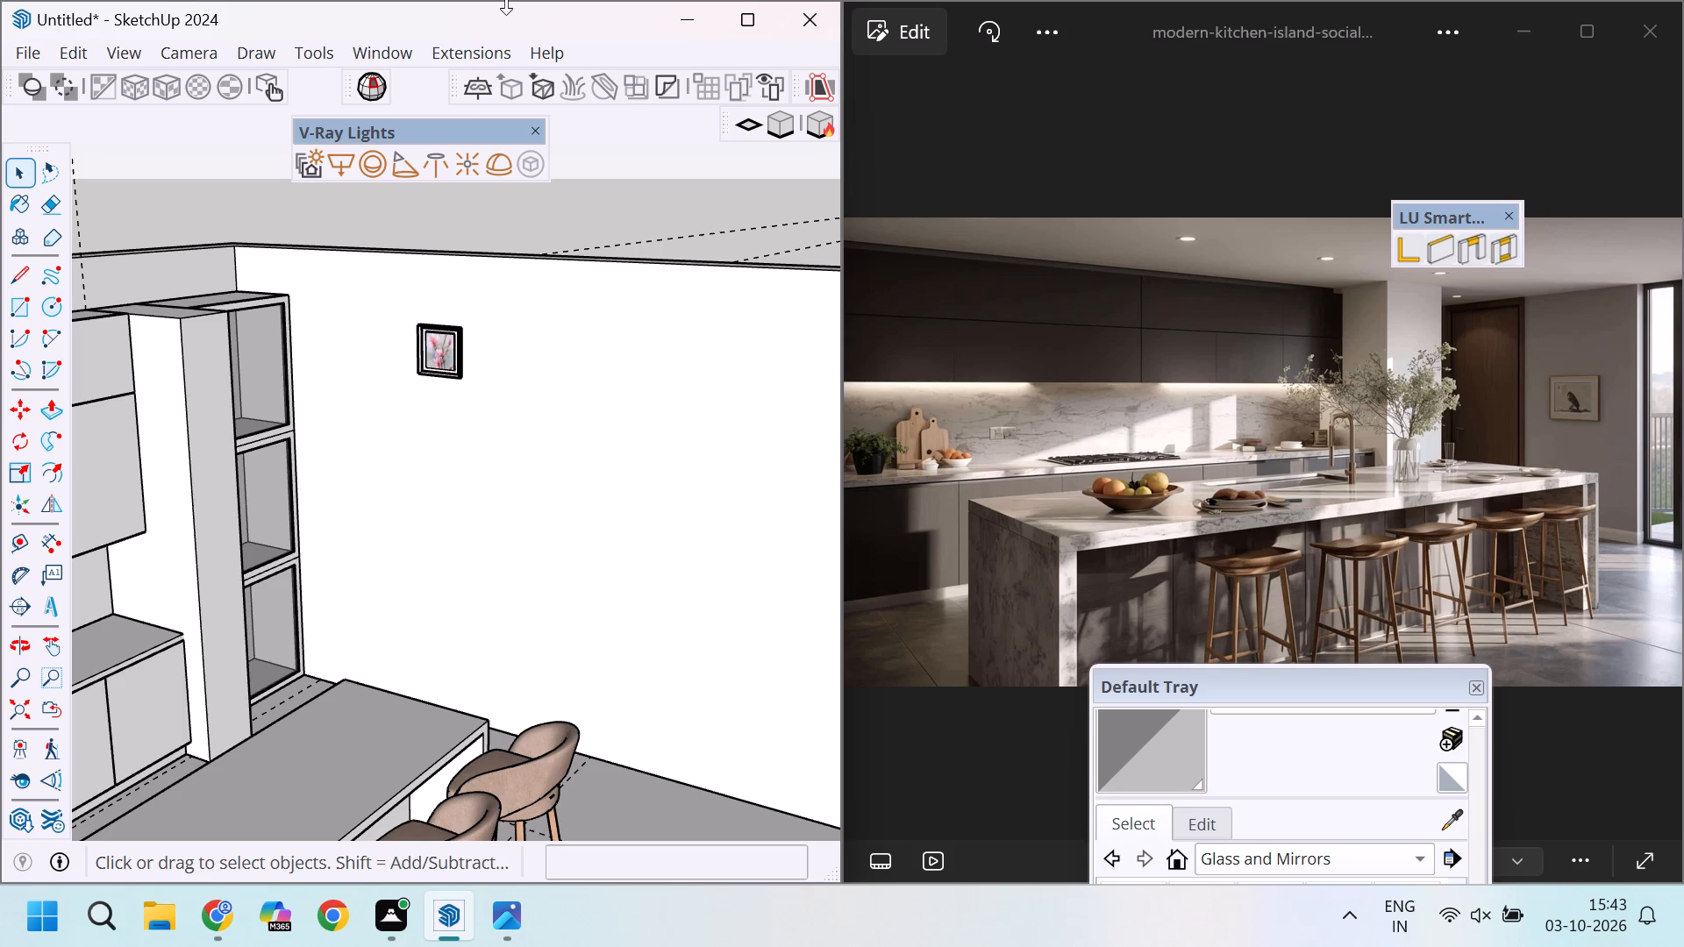
Examine the magnolia picture's size and position on the side wall against the reference photo.
scroll(478, 466, up, 1)
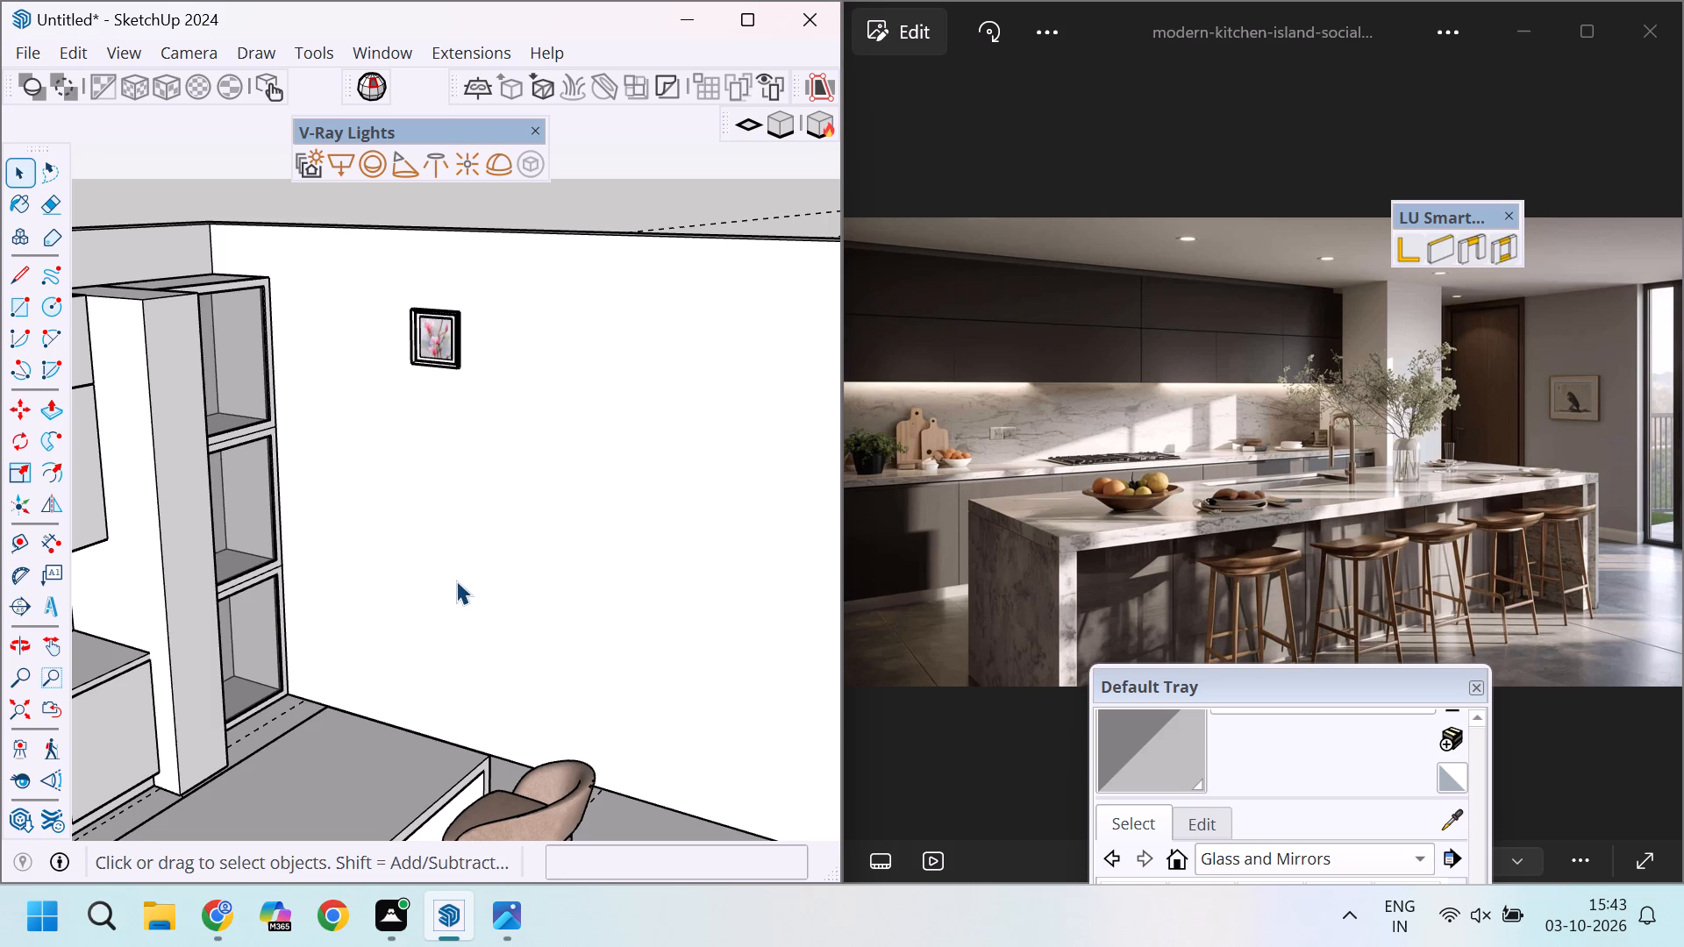
scroll(460, 621, up, 2)
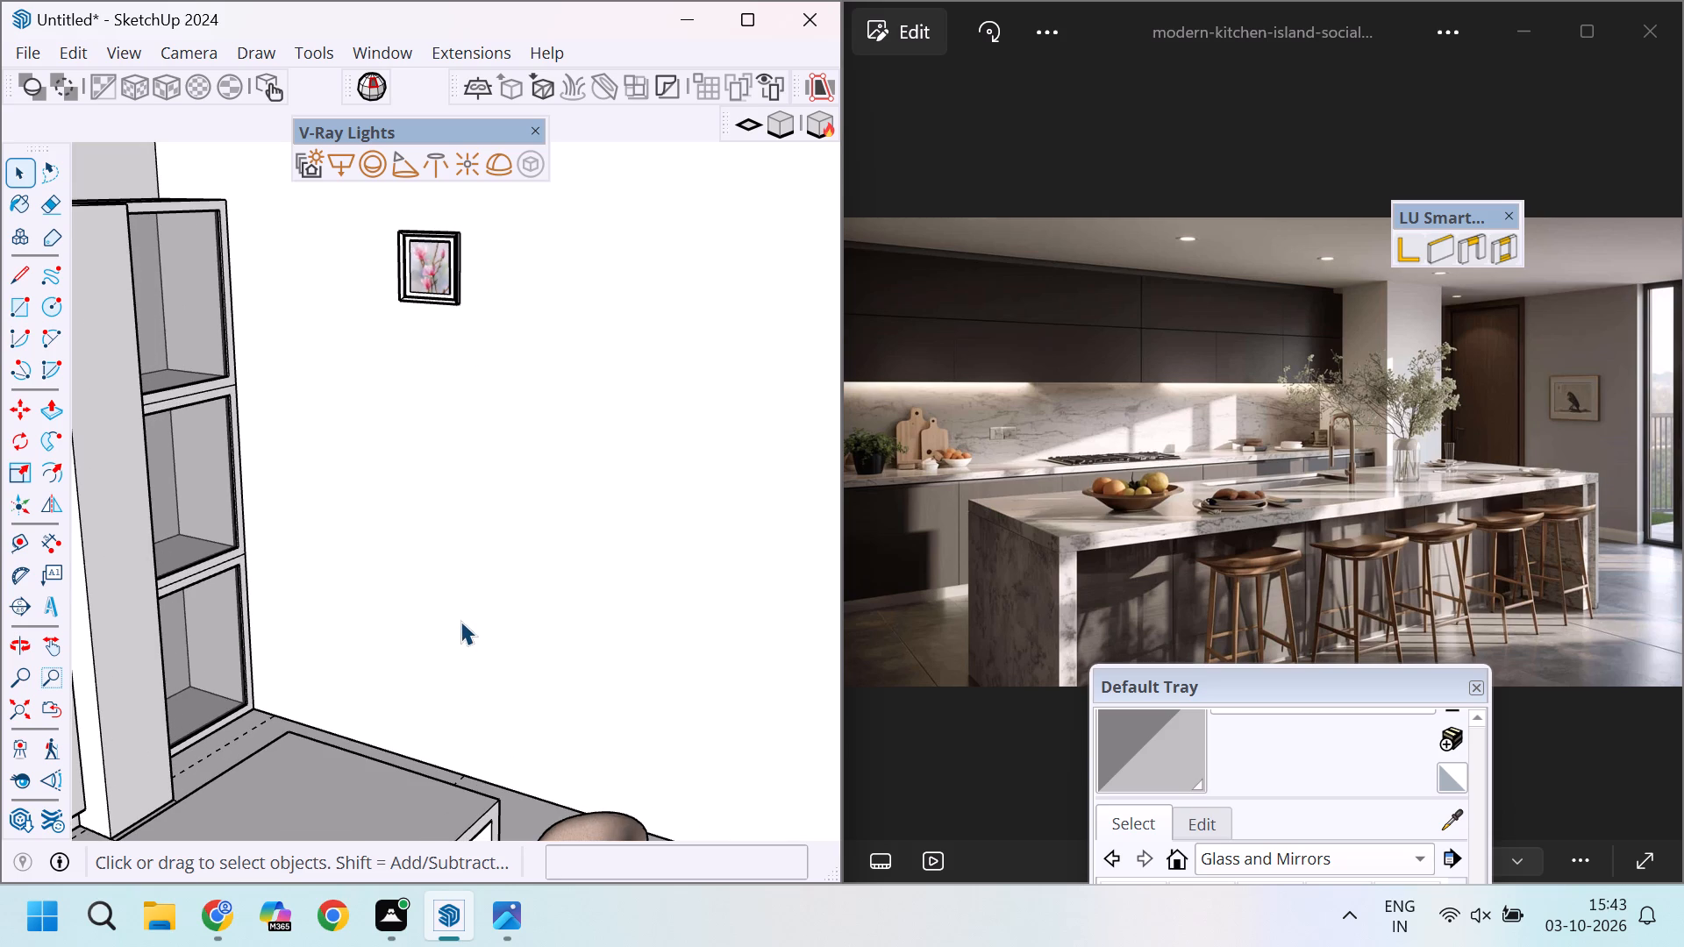
scroll(460, 623, down, 2)
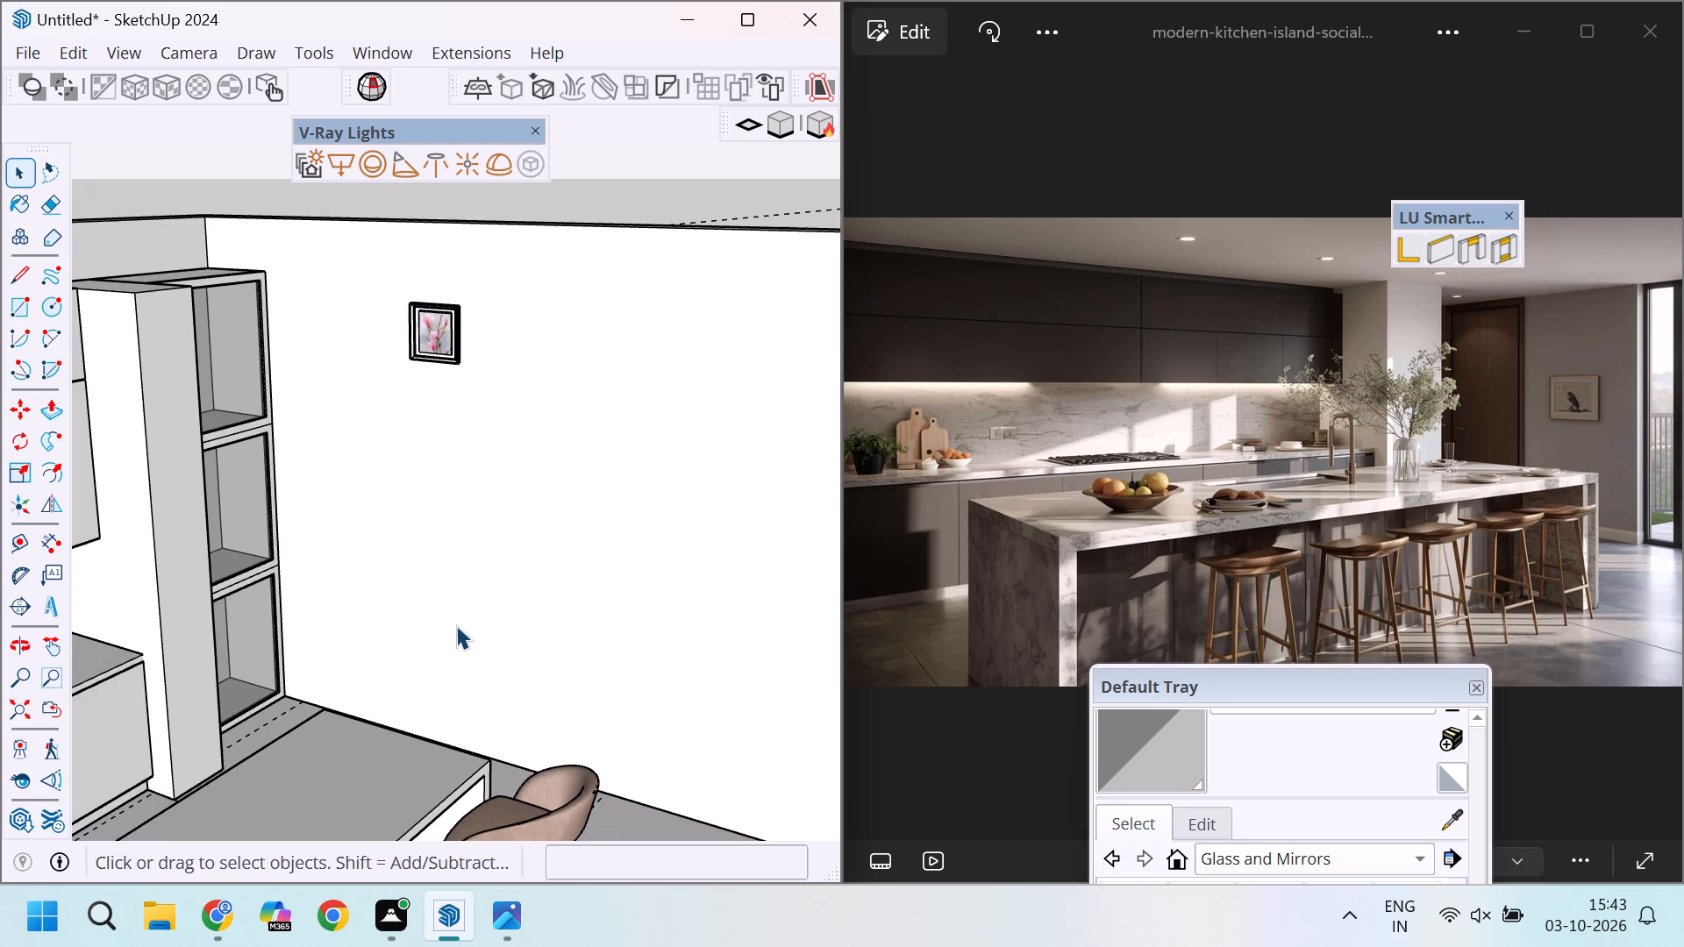
scroll(456, 625, down, 1)
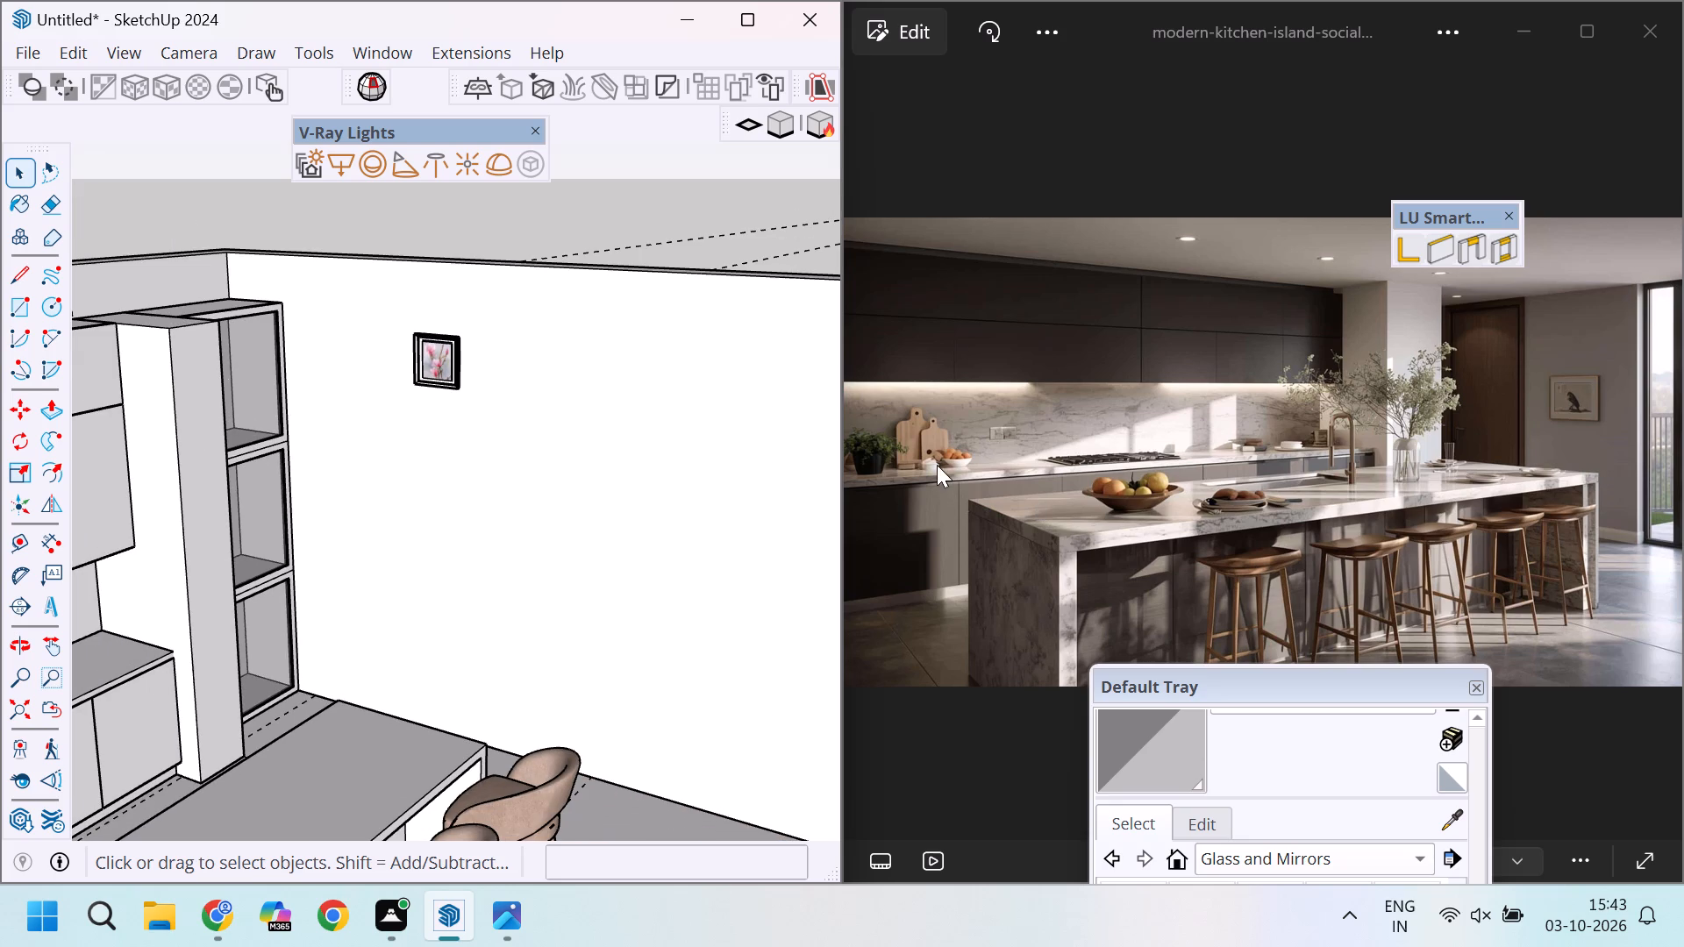
scroll(925, 452, down, 2)
scroll(917, 452, up, 1)
scroll(909, 450, down, 2)
Measure the picture frame's outer side edge from its top corner with the Line tool, without drawing a line.
scroll(230, 134, up, 20)
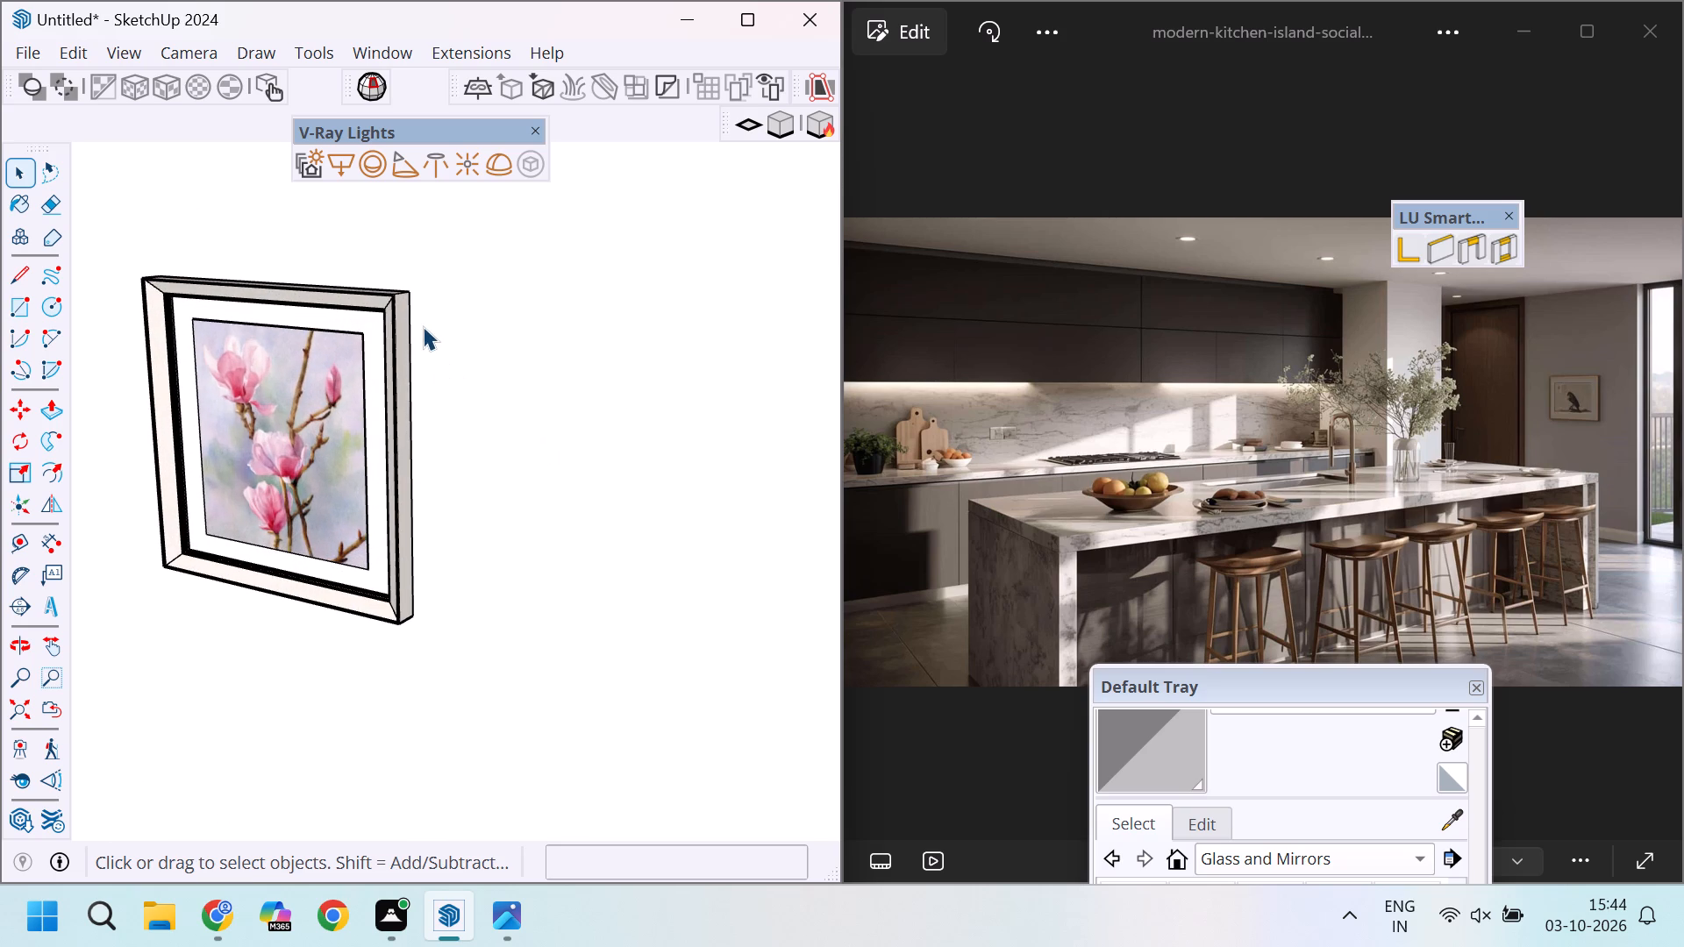
key(l)
click(416, 298)
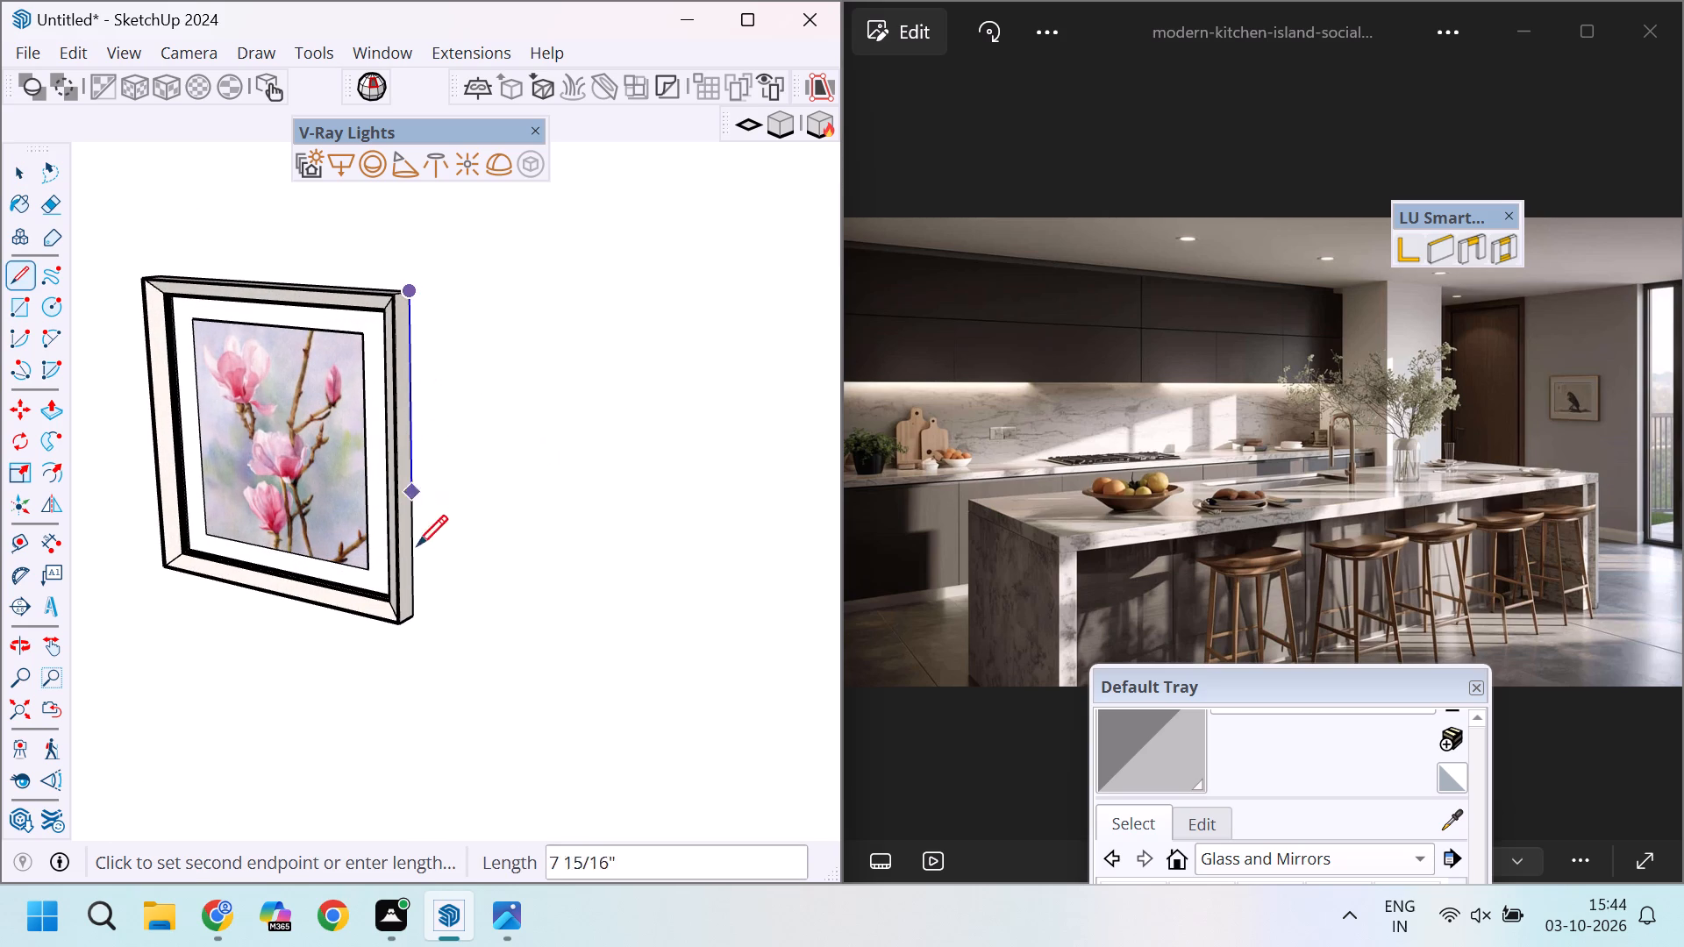
key(Escape)
scroll(415, 617, down, 1)
scroll(415, 617, up, 2)
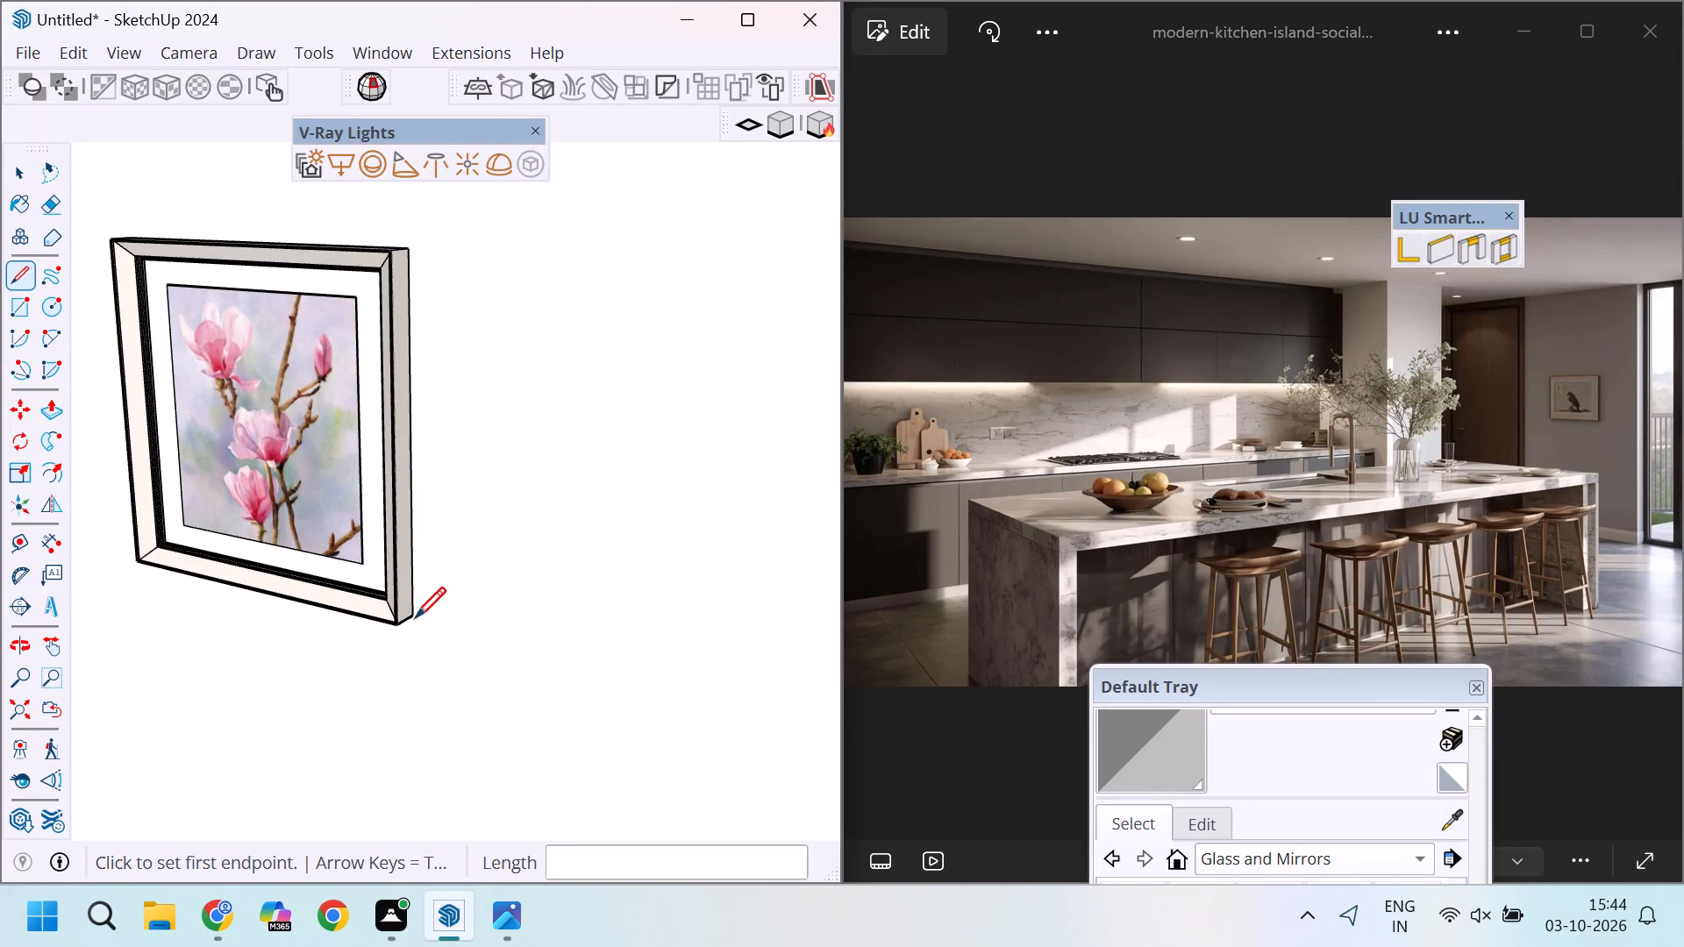
scroll(415, 628, down, 1)
scroll(409, 635, up, 3)
middle_drag(378, 648, 405, 690)
scroll(414, 738, down, 5)
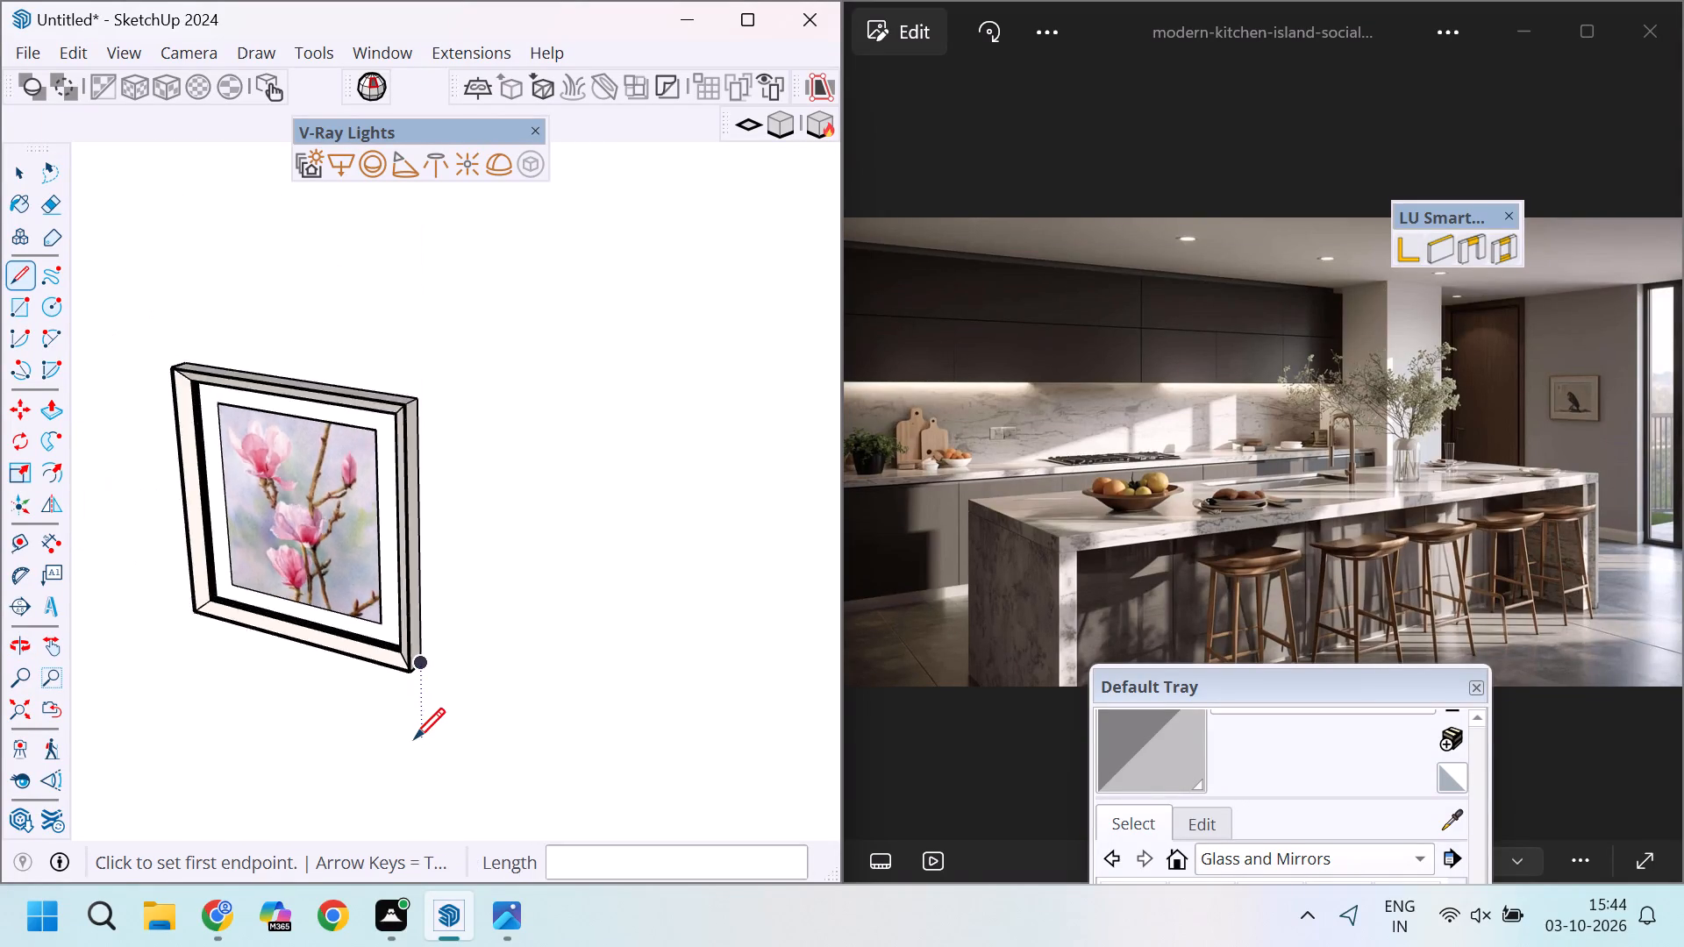
scroll(414, 738, down, 5)
scroll(414, 467, up, 7)
drag(427, 586, 397, 582)
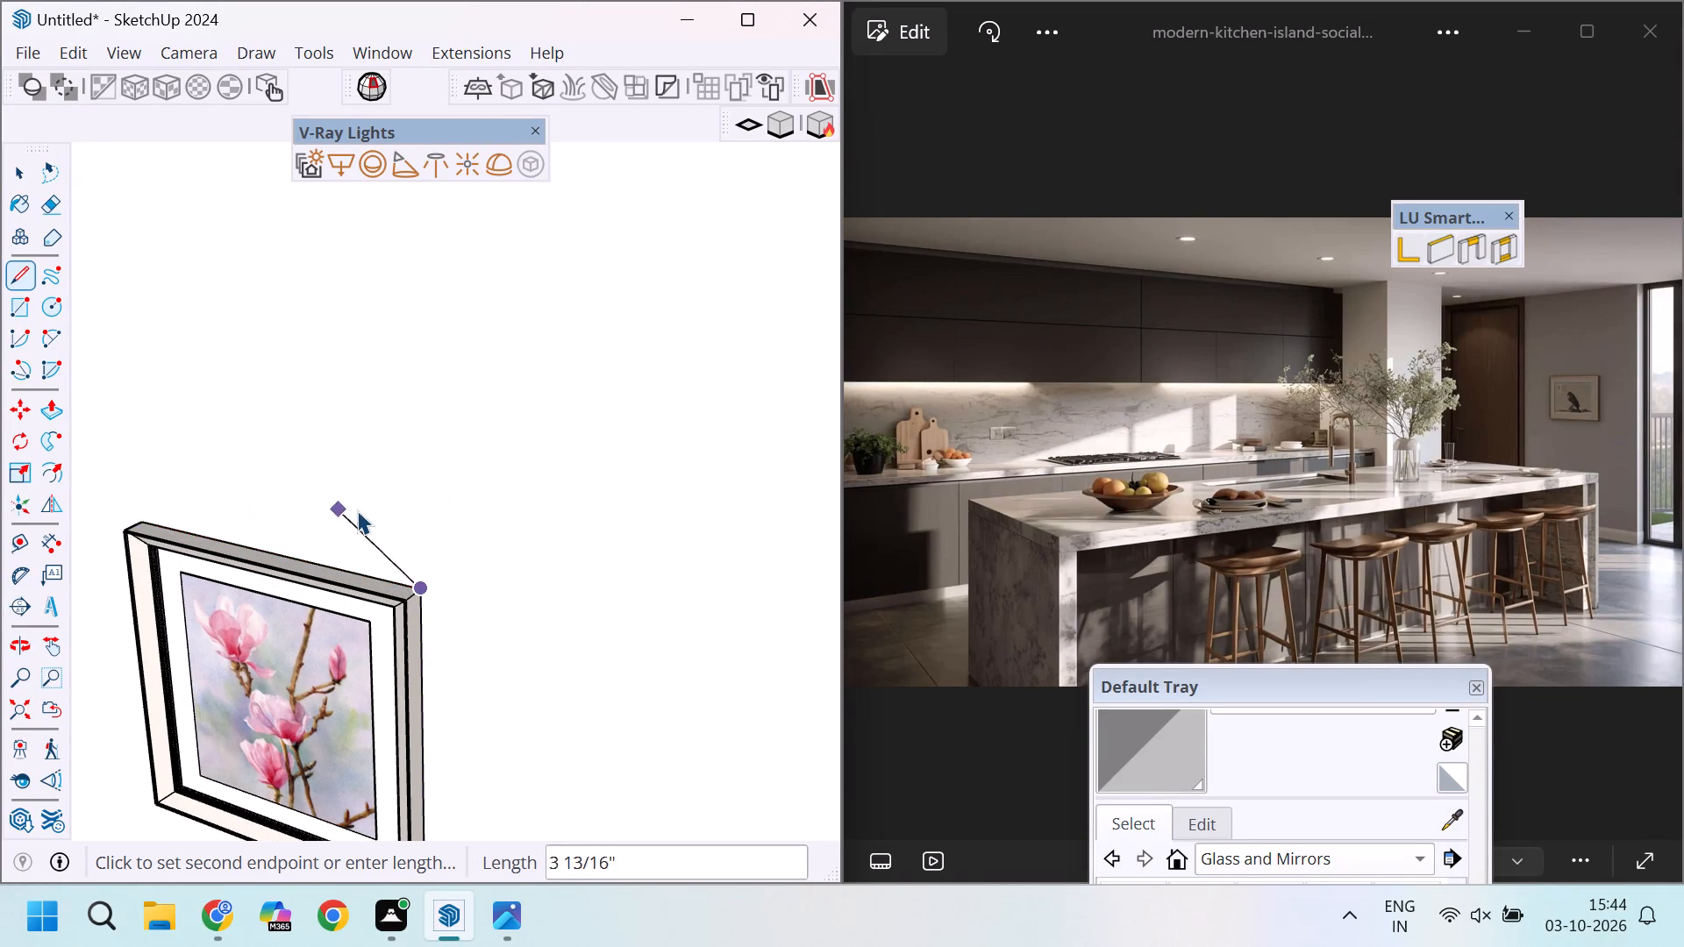
key(space)
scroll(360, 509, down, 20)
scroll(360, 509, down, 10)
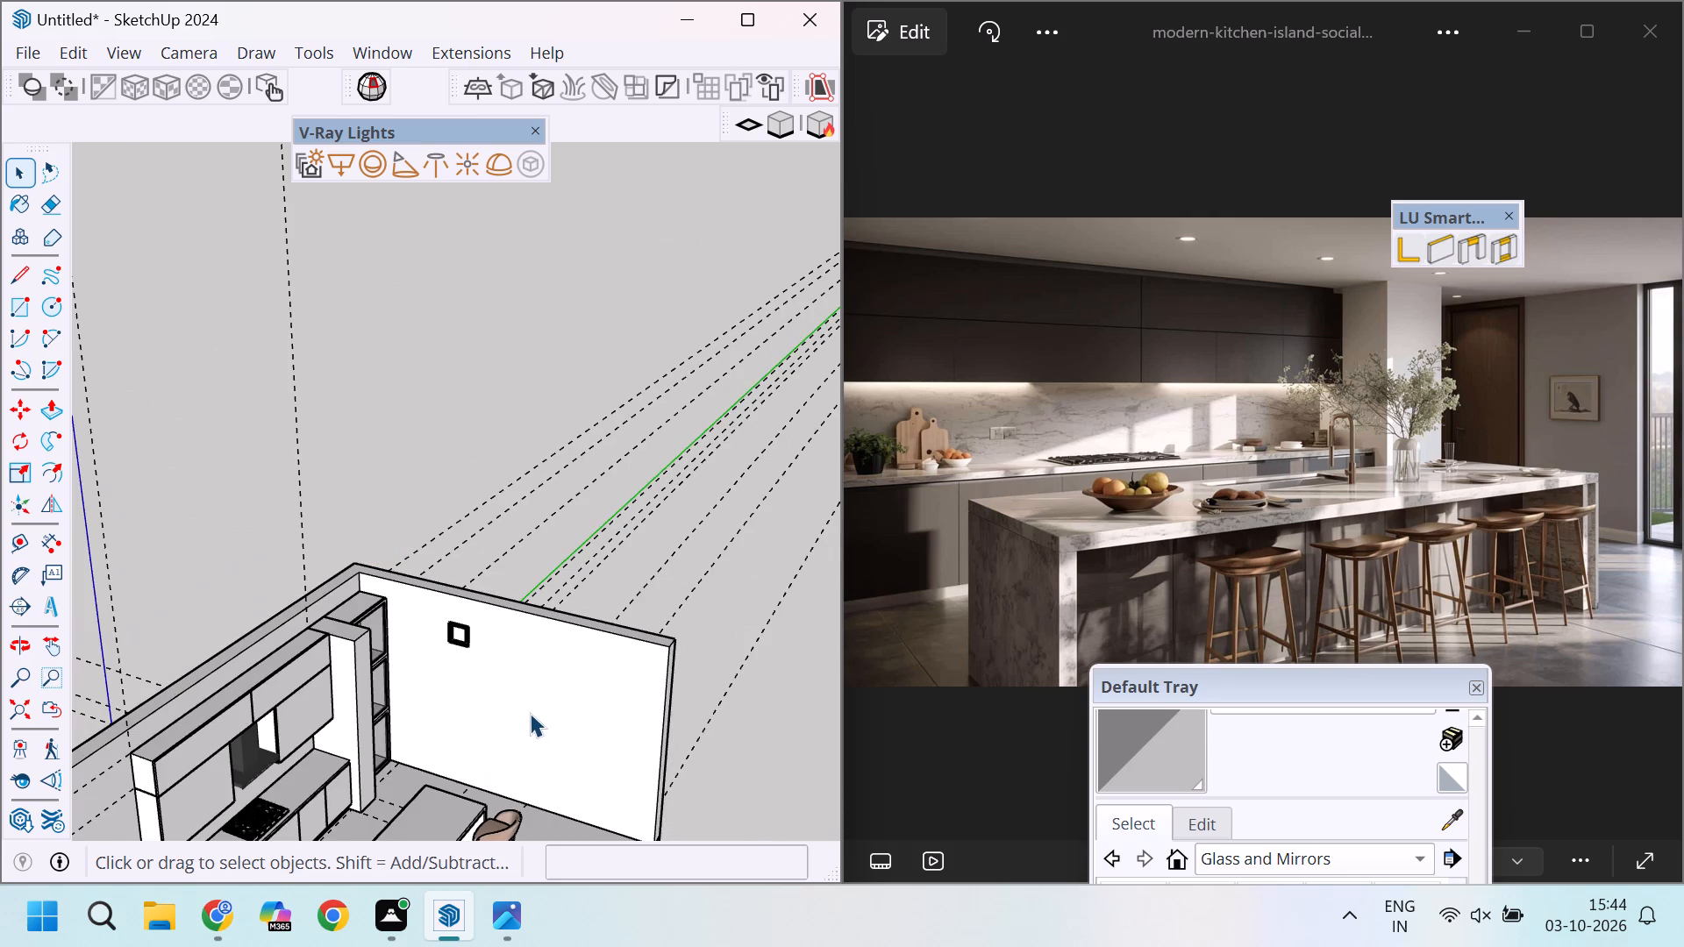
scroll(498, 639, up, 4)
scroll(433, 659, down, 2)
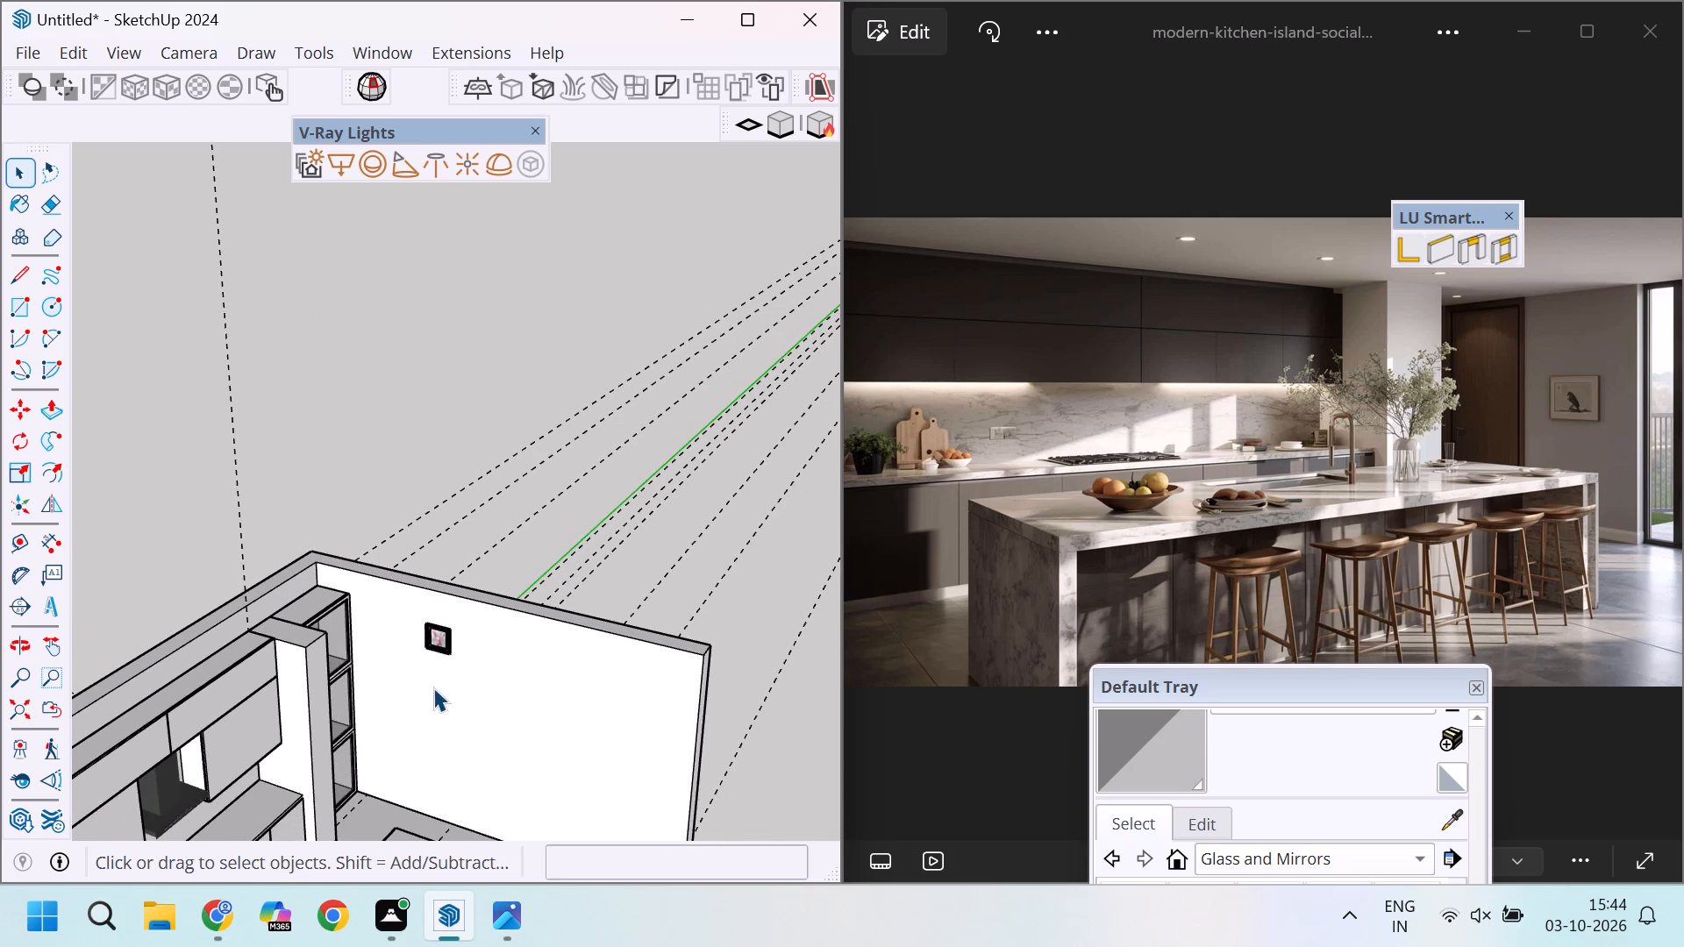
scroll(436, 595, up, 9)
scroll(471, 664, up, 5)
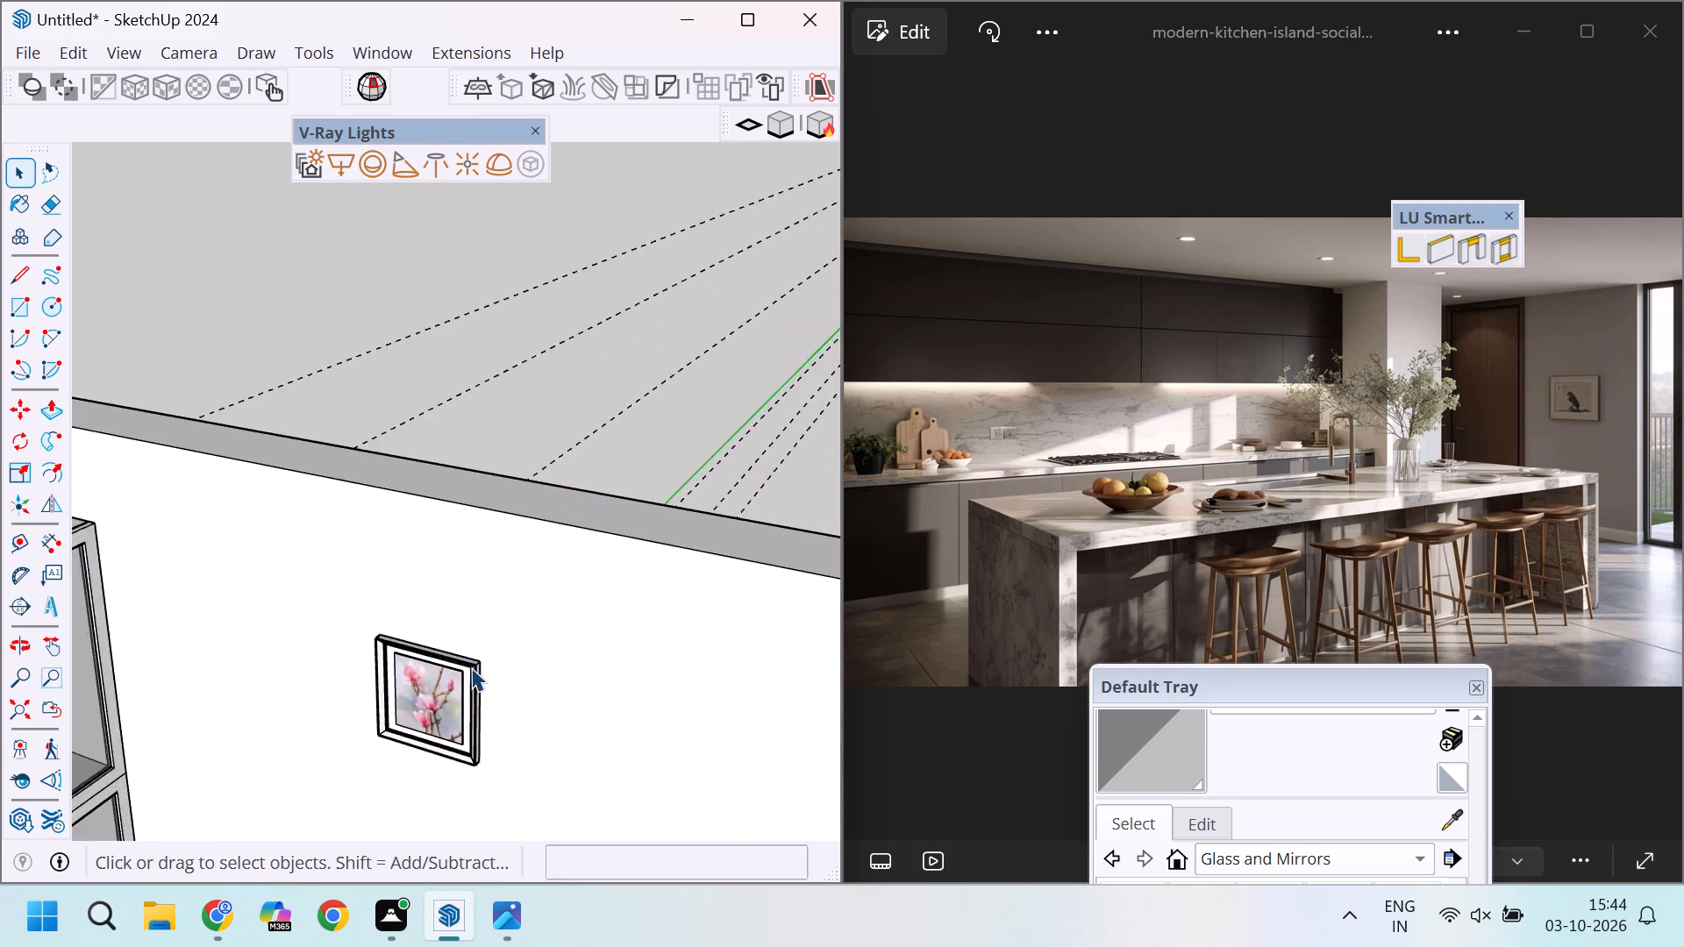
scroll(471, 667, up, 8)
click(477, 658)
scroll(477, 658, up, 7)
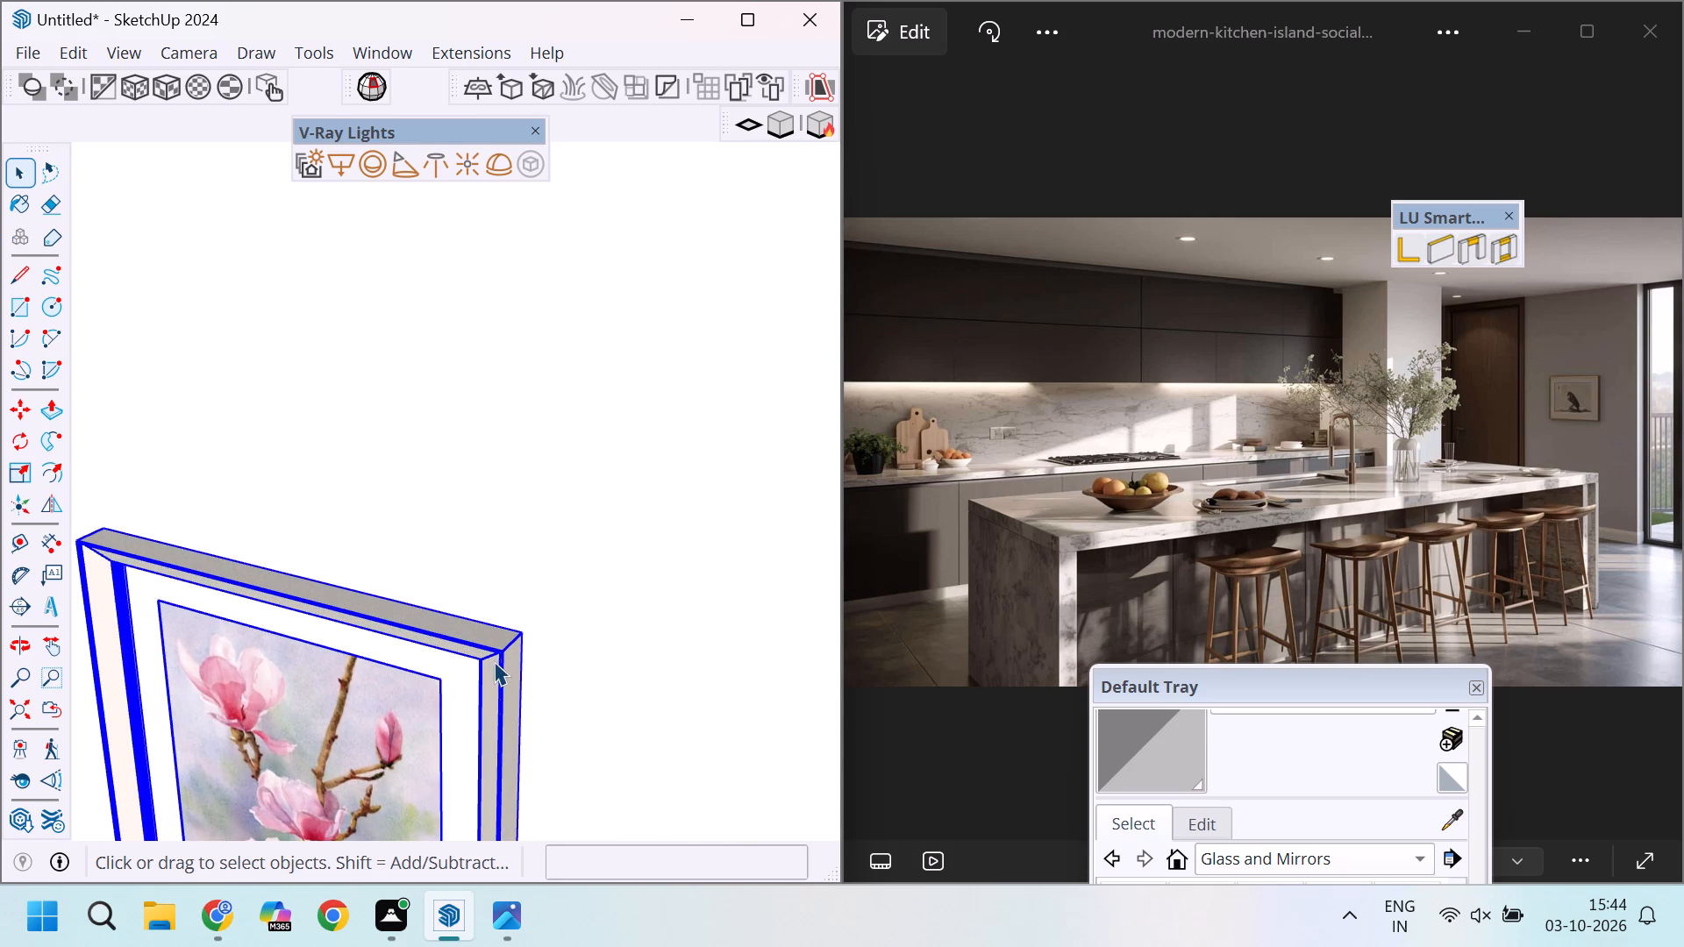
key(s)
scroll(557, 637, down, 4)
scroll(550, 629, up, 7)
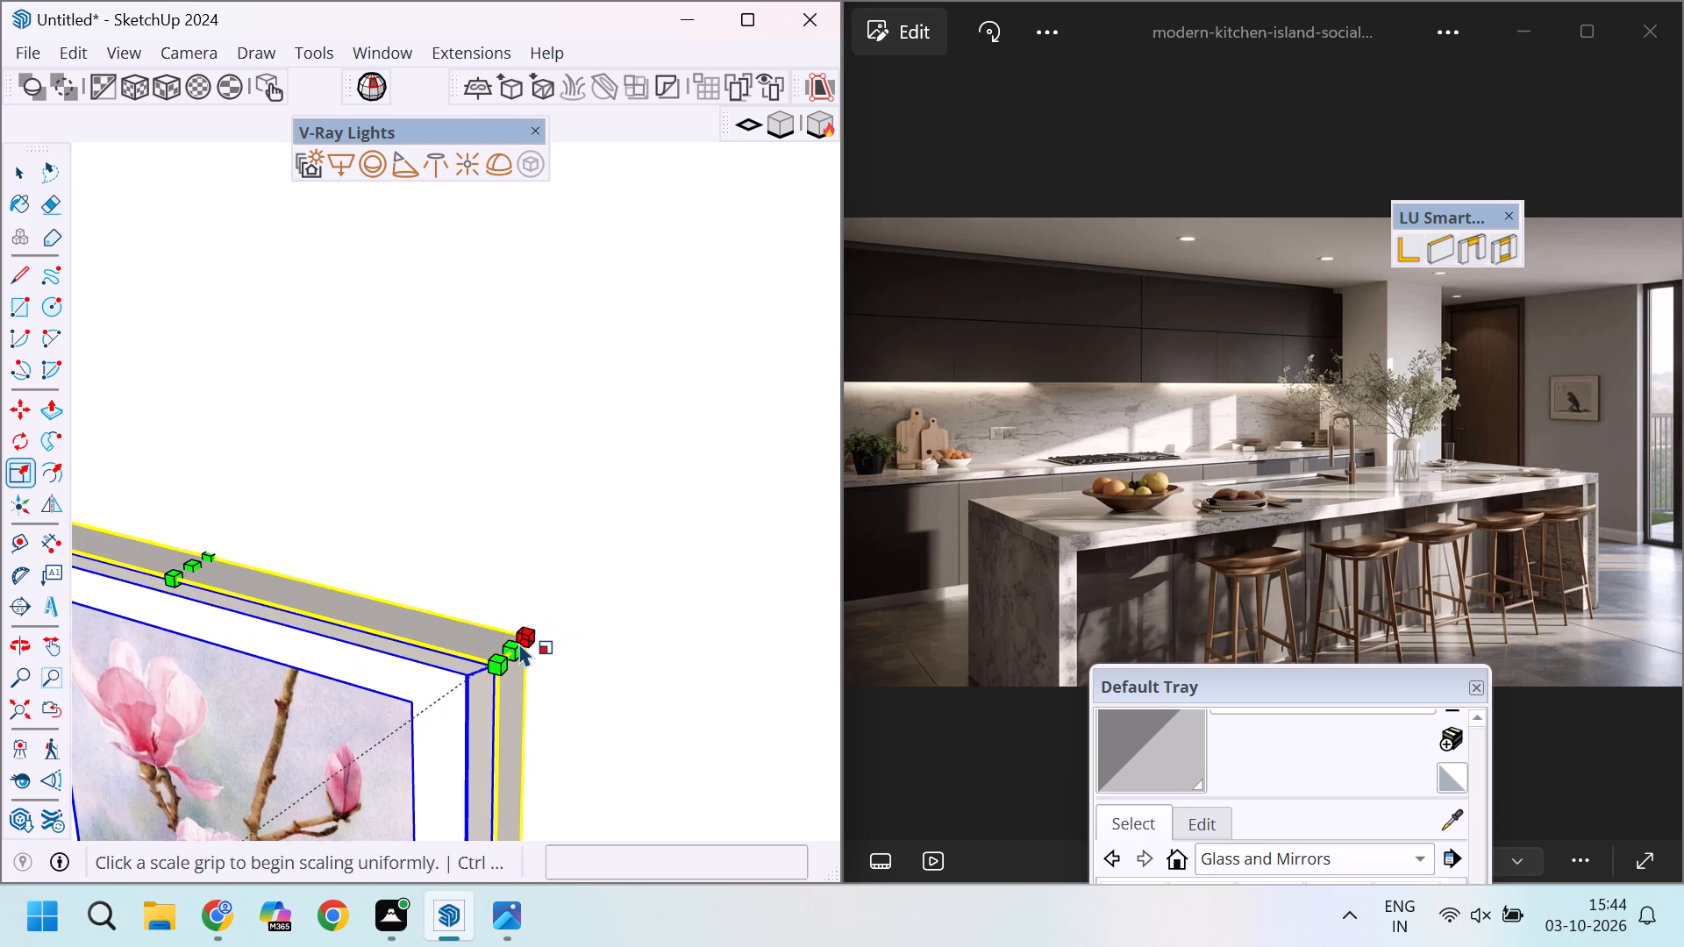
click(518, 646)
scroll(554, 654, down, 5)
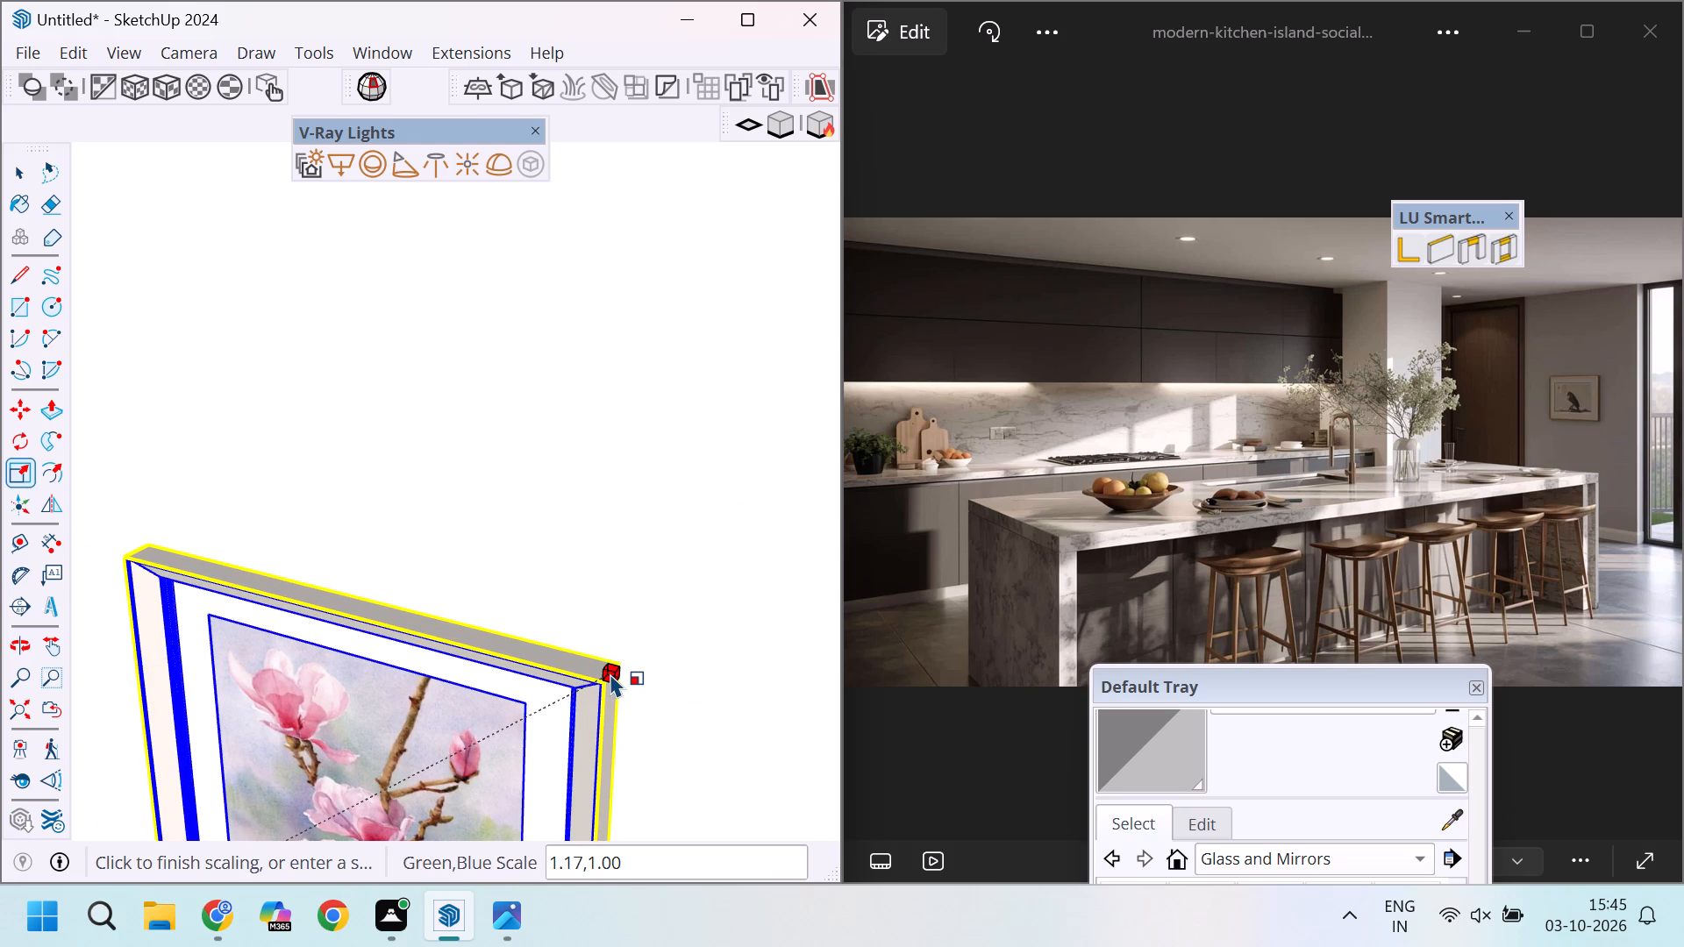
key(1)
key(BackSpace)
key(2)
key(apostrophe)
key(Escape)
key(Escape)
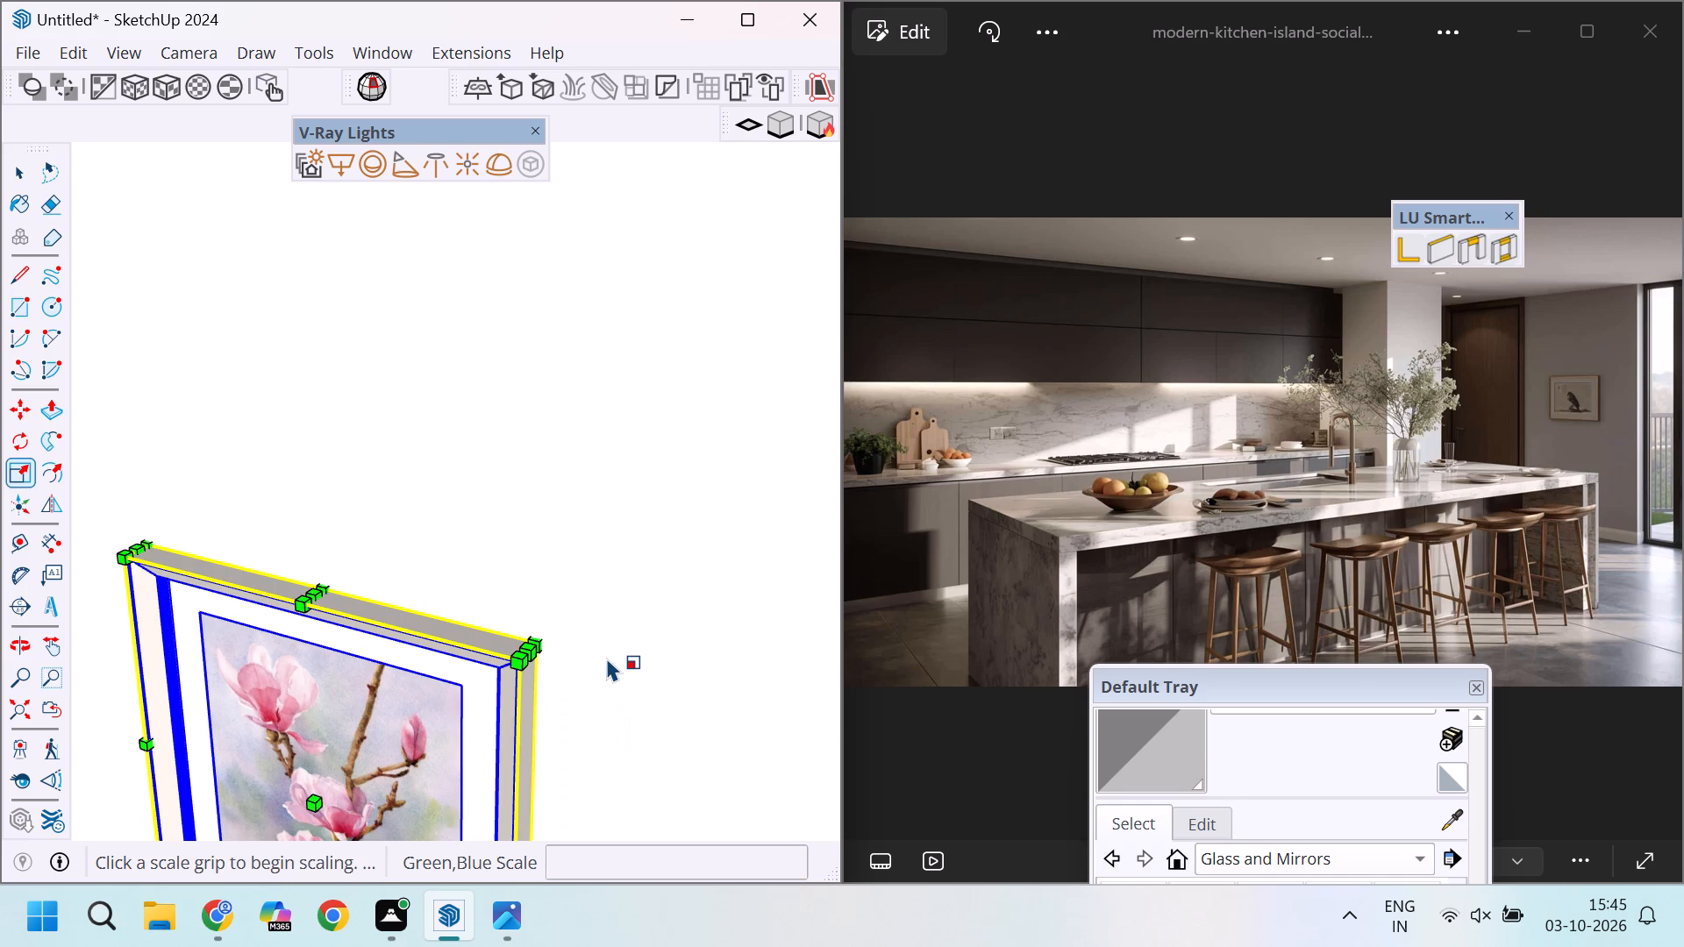
Undo the picture's last move along the side wall.
key(ctrl+z)
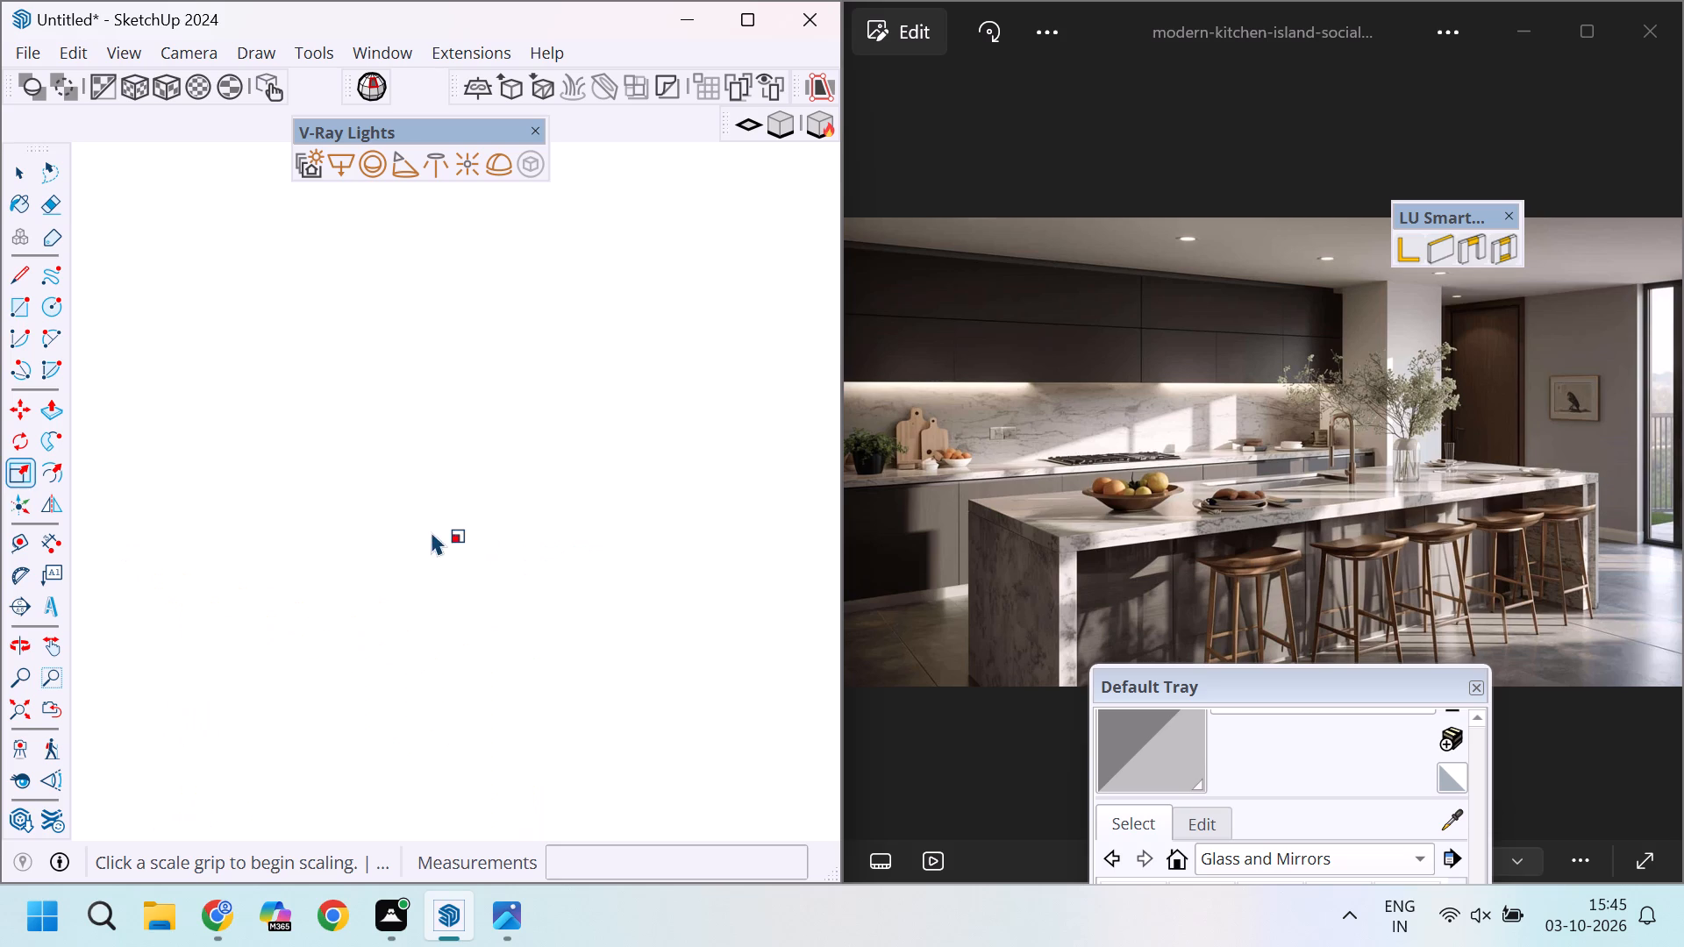
Scale the magnolia picture from its outer side edge along the green axis to a width of 2'.
scroll(490, 509, down, 20)
scroll(490, 509, down, 15)
scroll(560, 646, up, 7)
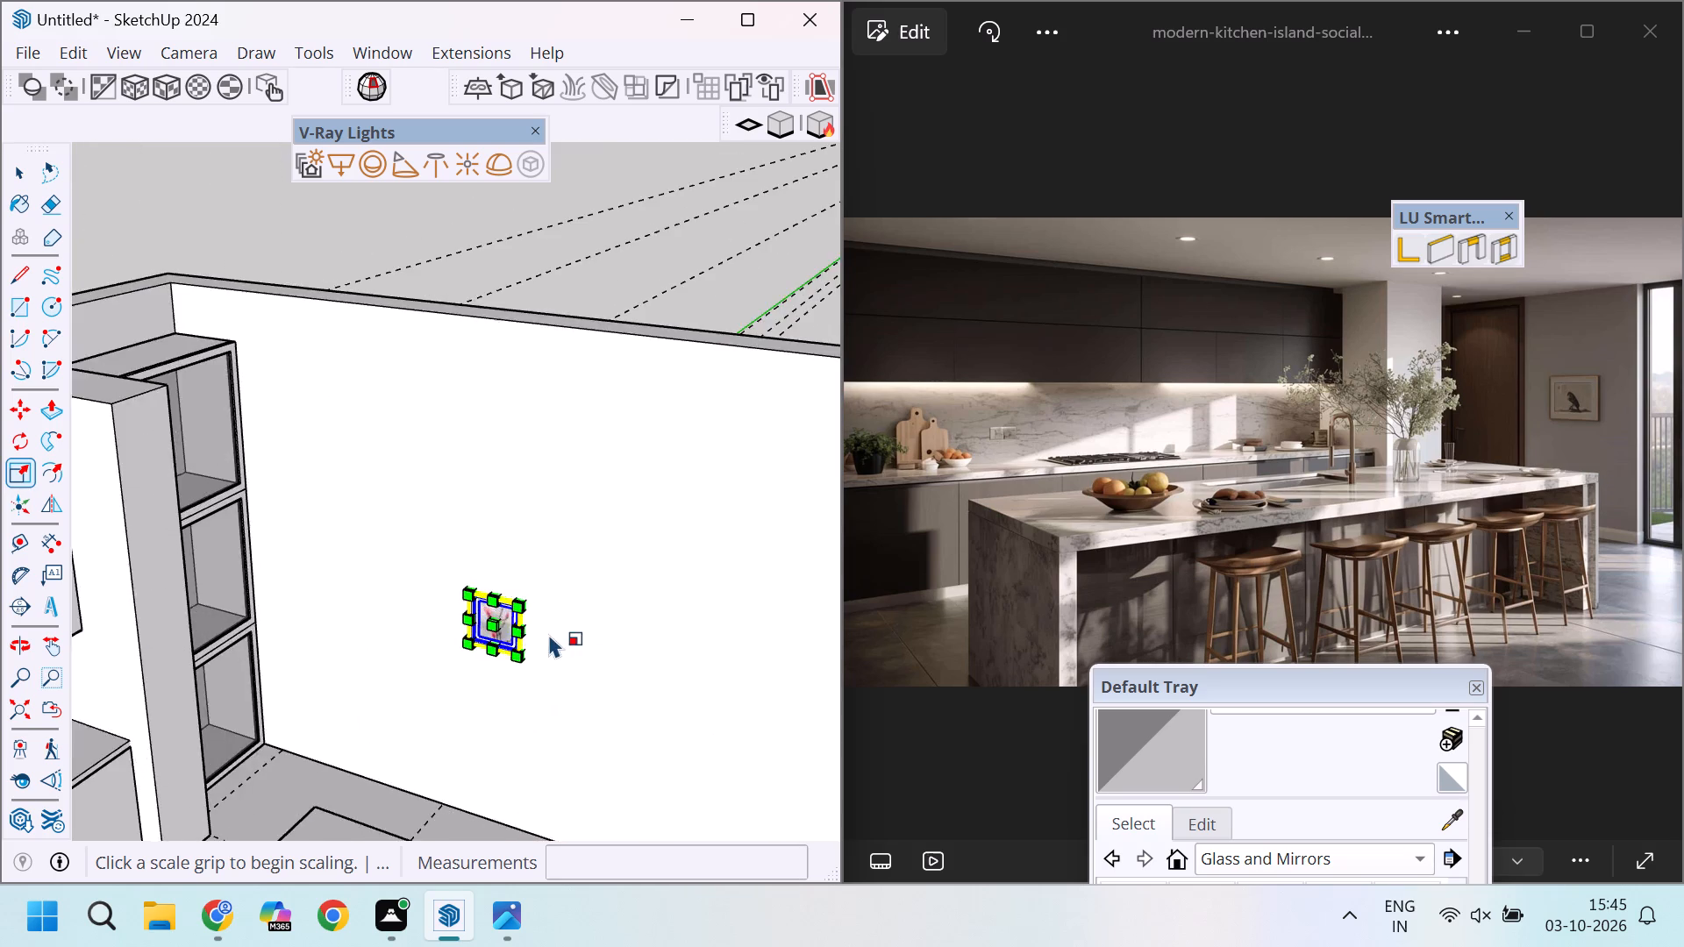
scroll(549, 634, up, 20)
scroll(549, 634, up, 6)
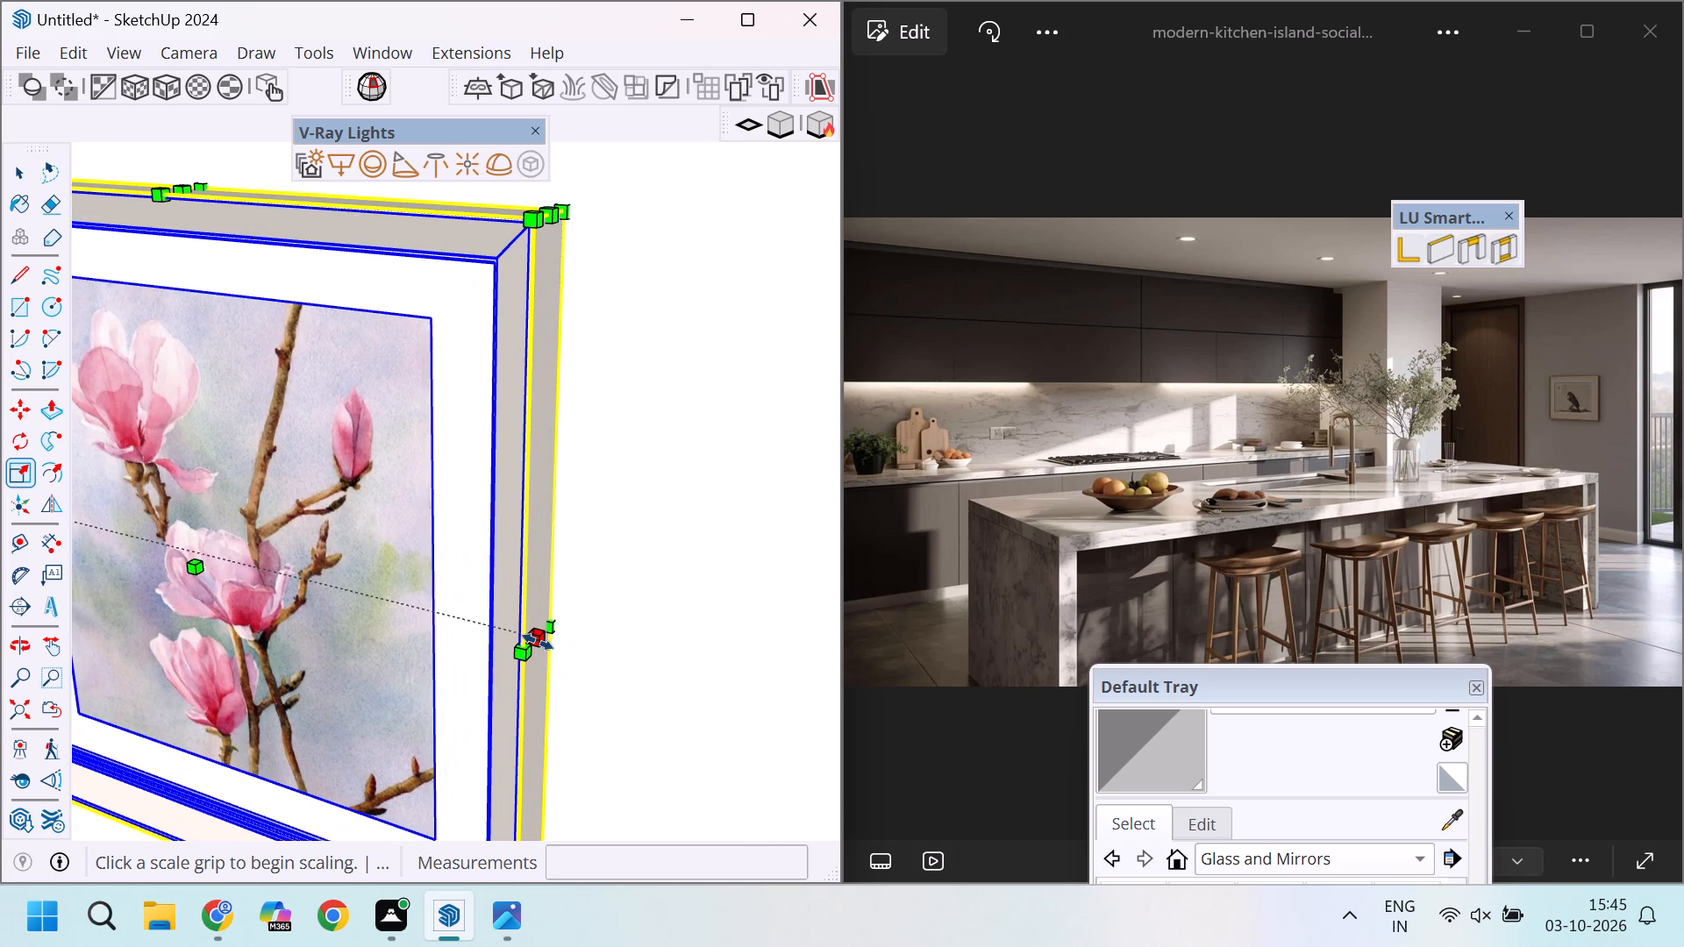
click(538, 642)
text(2')
key(Return)
Scale the picture from its top edge along the blue axis to a height of 2' and deselect it.
scroll(380, 500, down, 4)
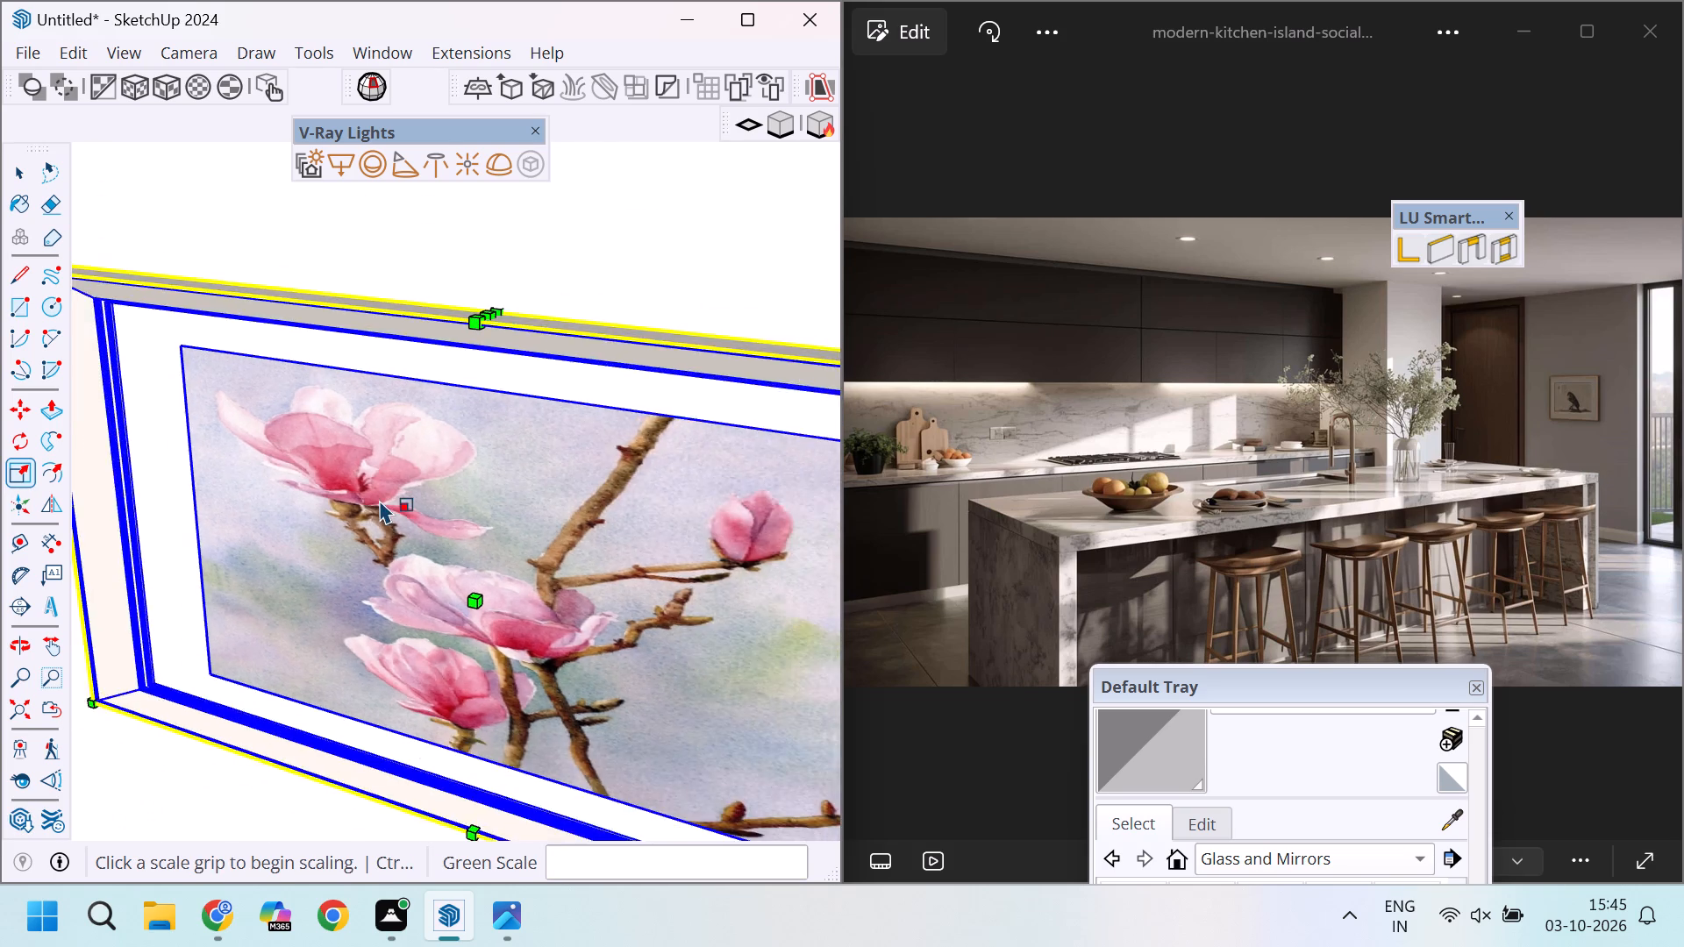
scroll(380, 500, down, 4)
scroll(493, 421, up, 8)
click(423, 349)
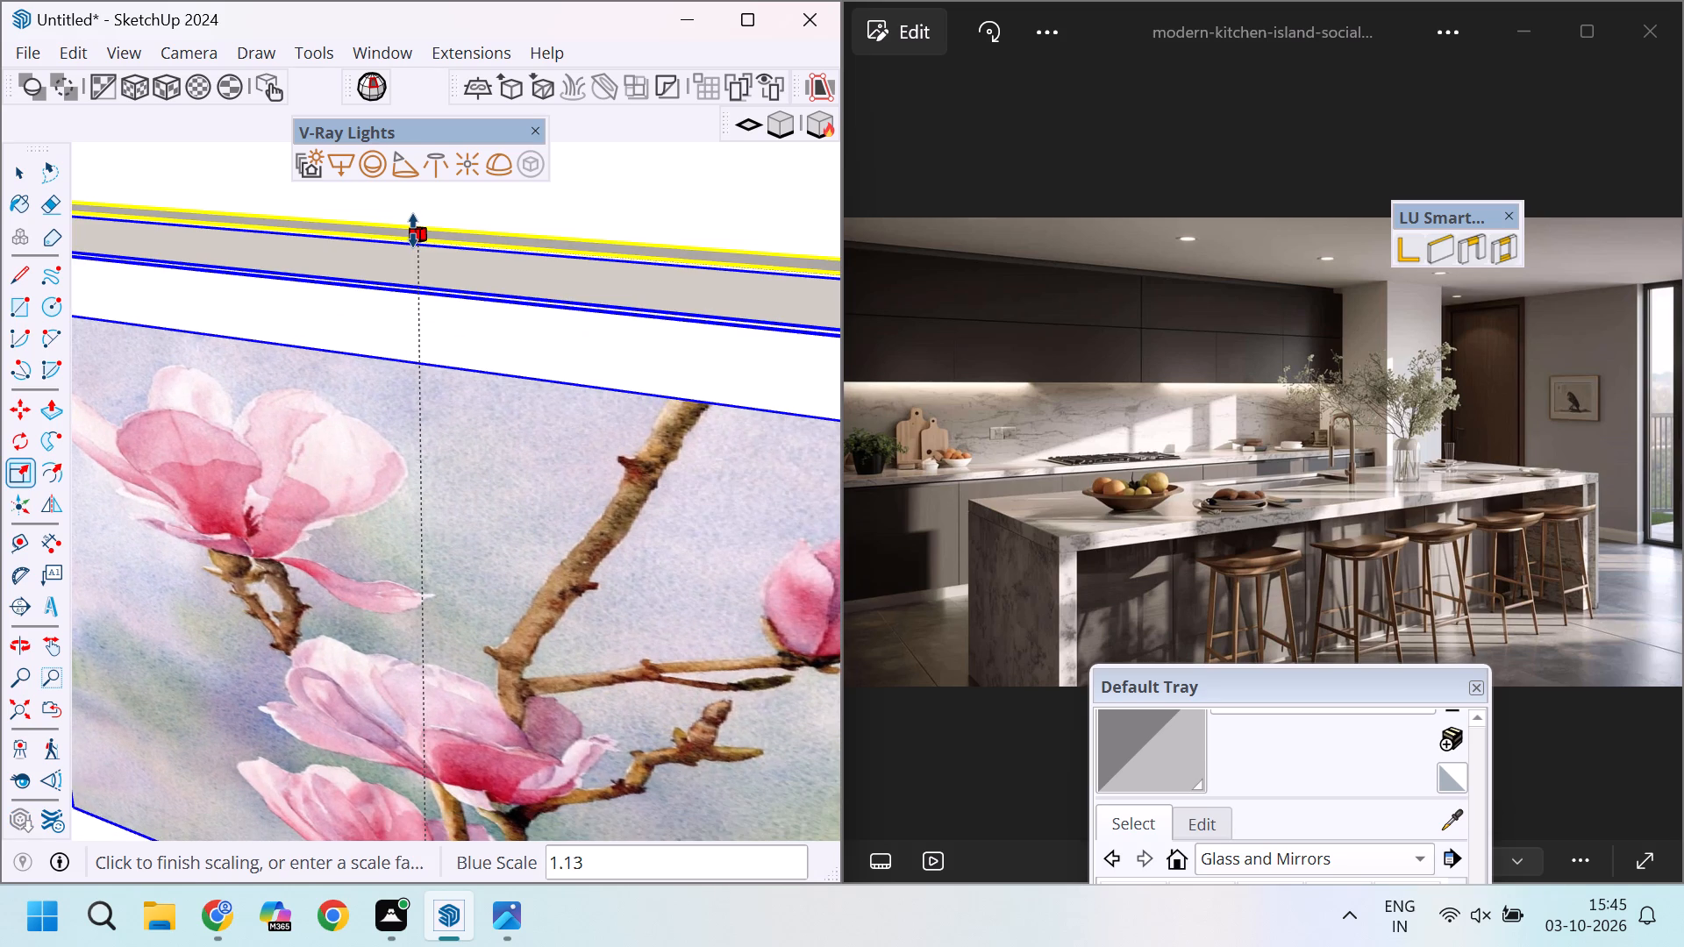
text(2')
key(Return)
key(space)
scroll(383, 408, down, 6)
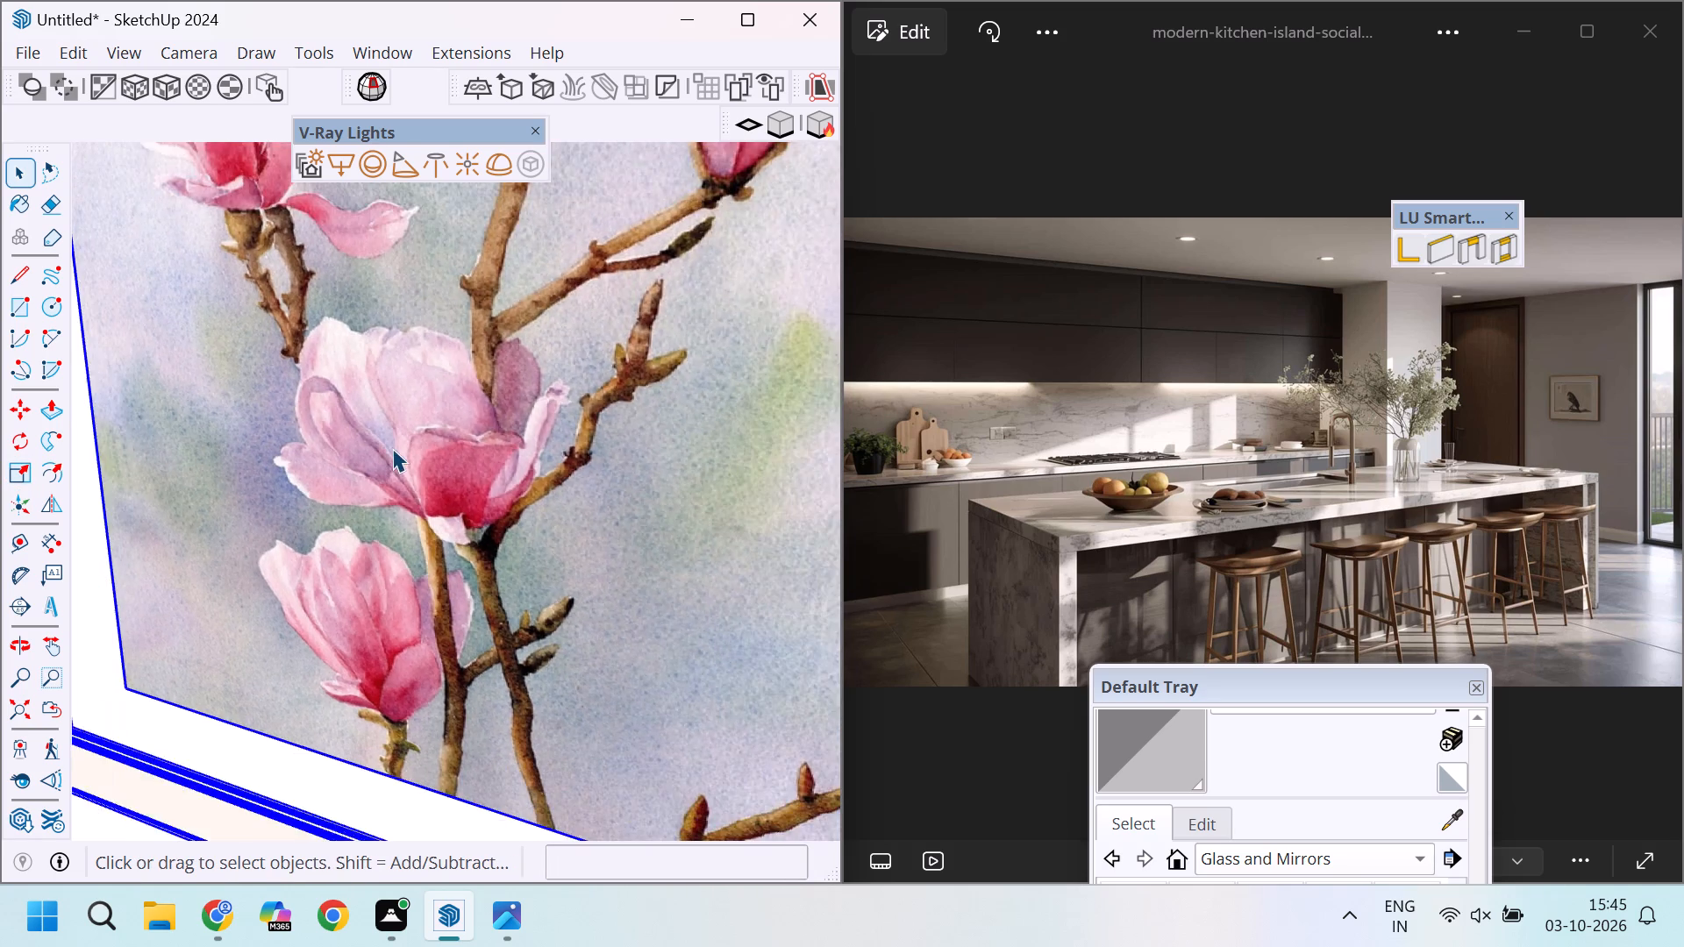
scroll(392, 448, down, 14)
click(626, 311)
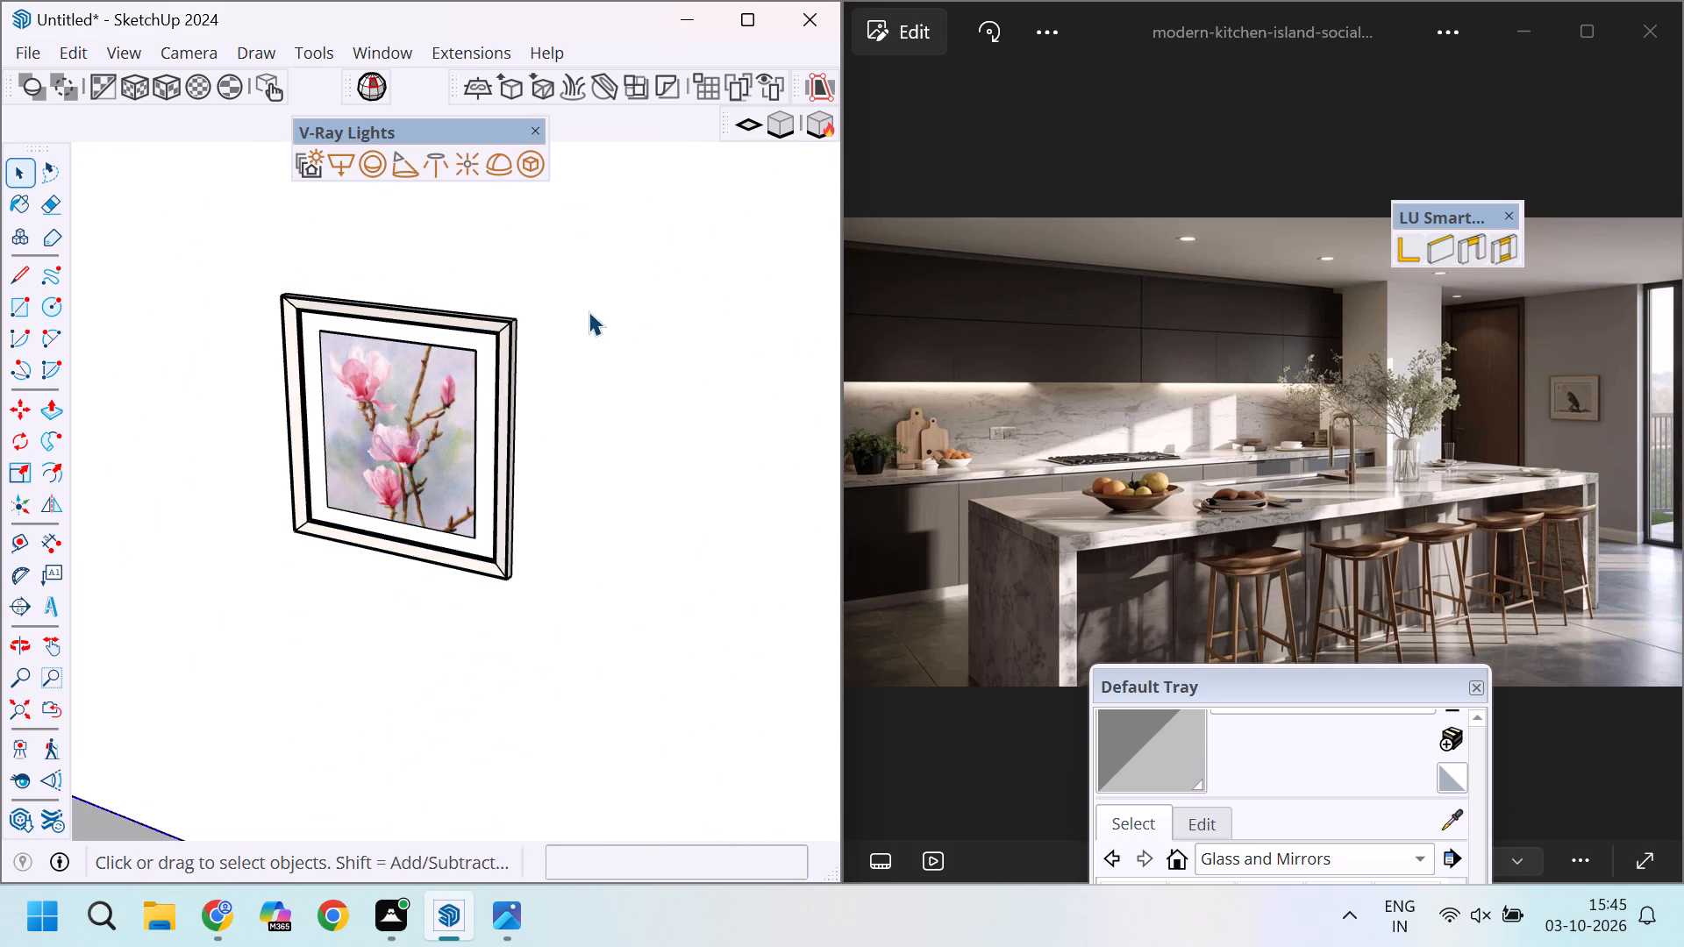
Measure the frame's outer side edge from top to bottom corner with the Line tool, without drawing a line.
scroll(578, 311, up, 10)
key(l)
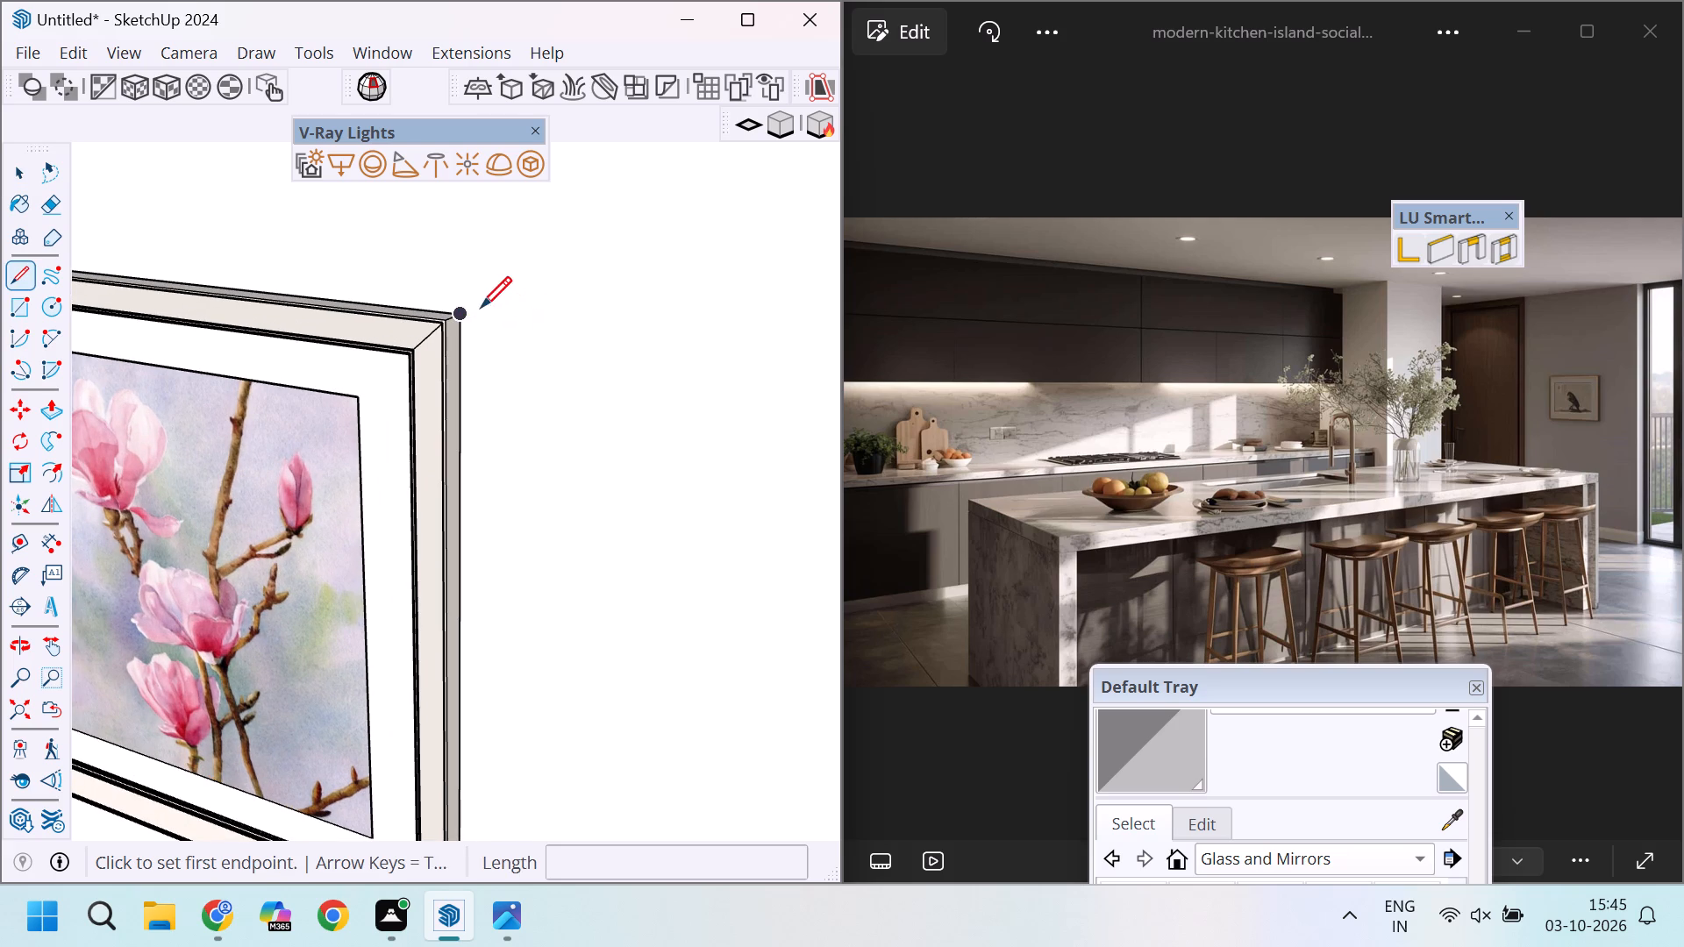
click(470, 314)
scroll(470, 314, down, 8)
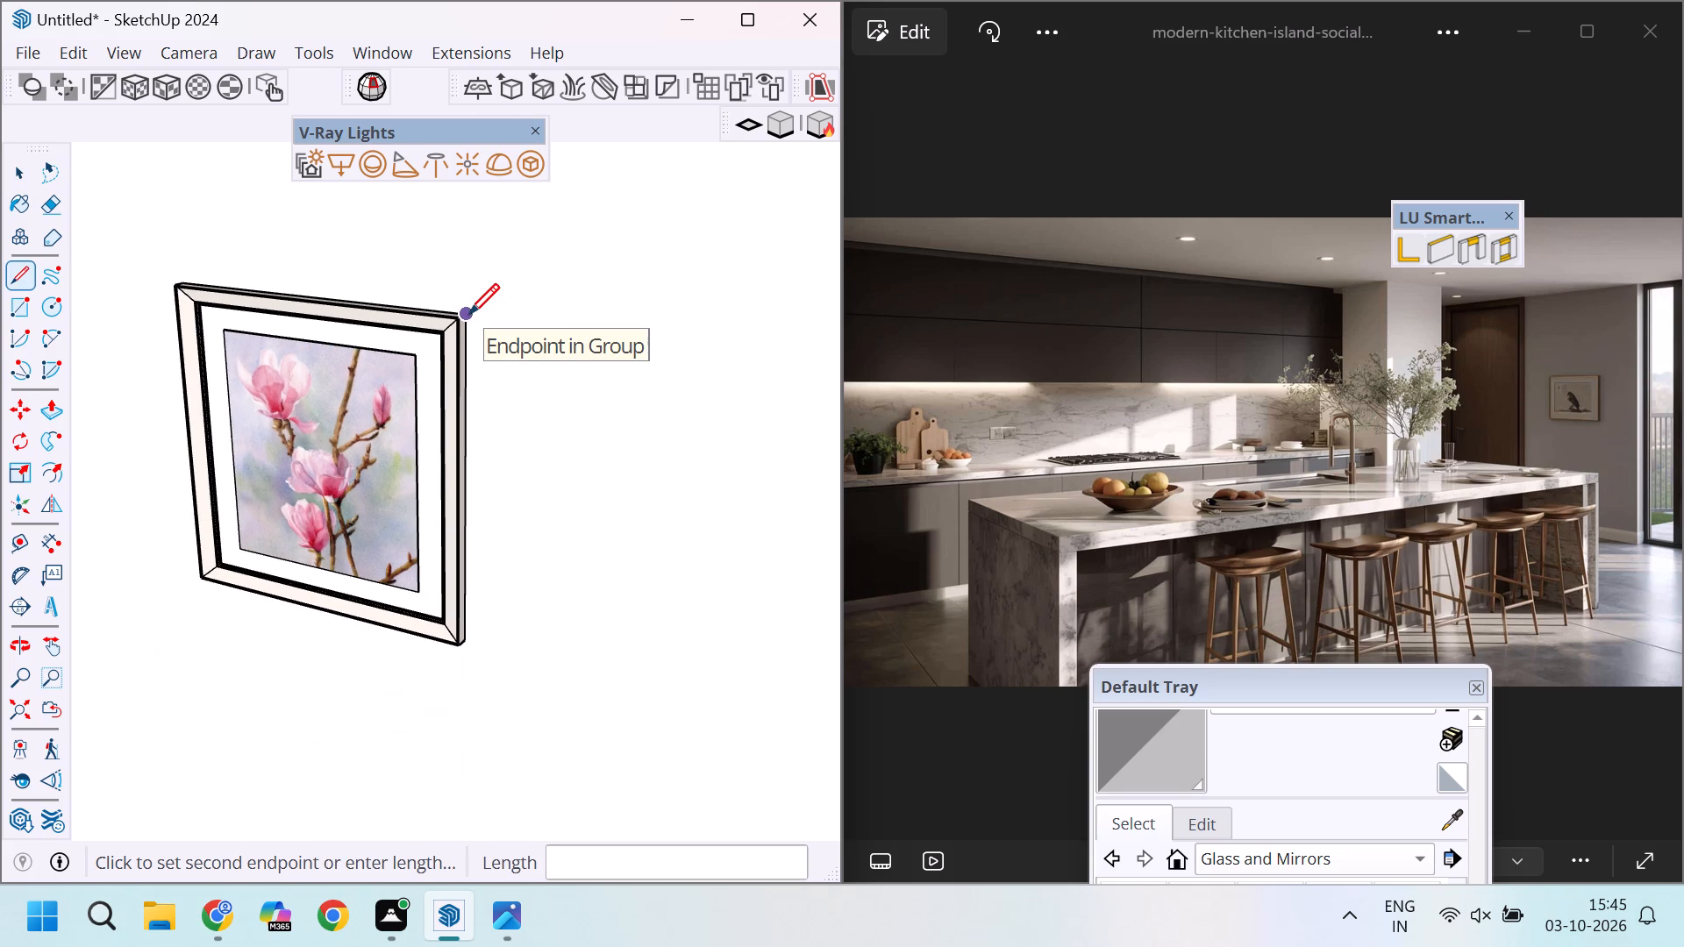
scroll(472, 587, up, 3)
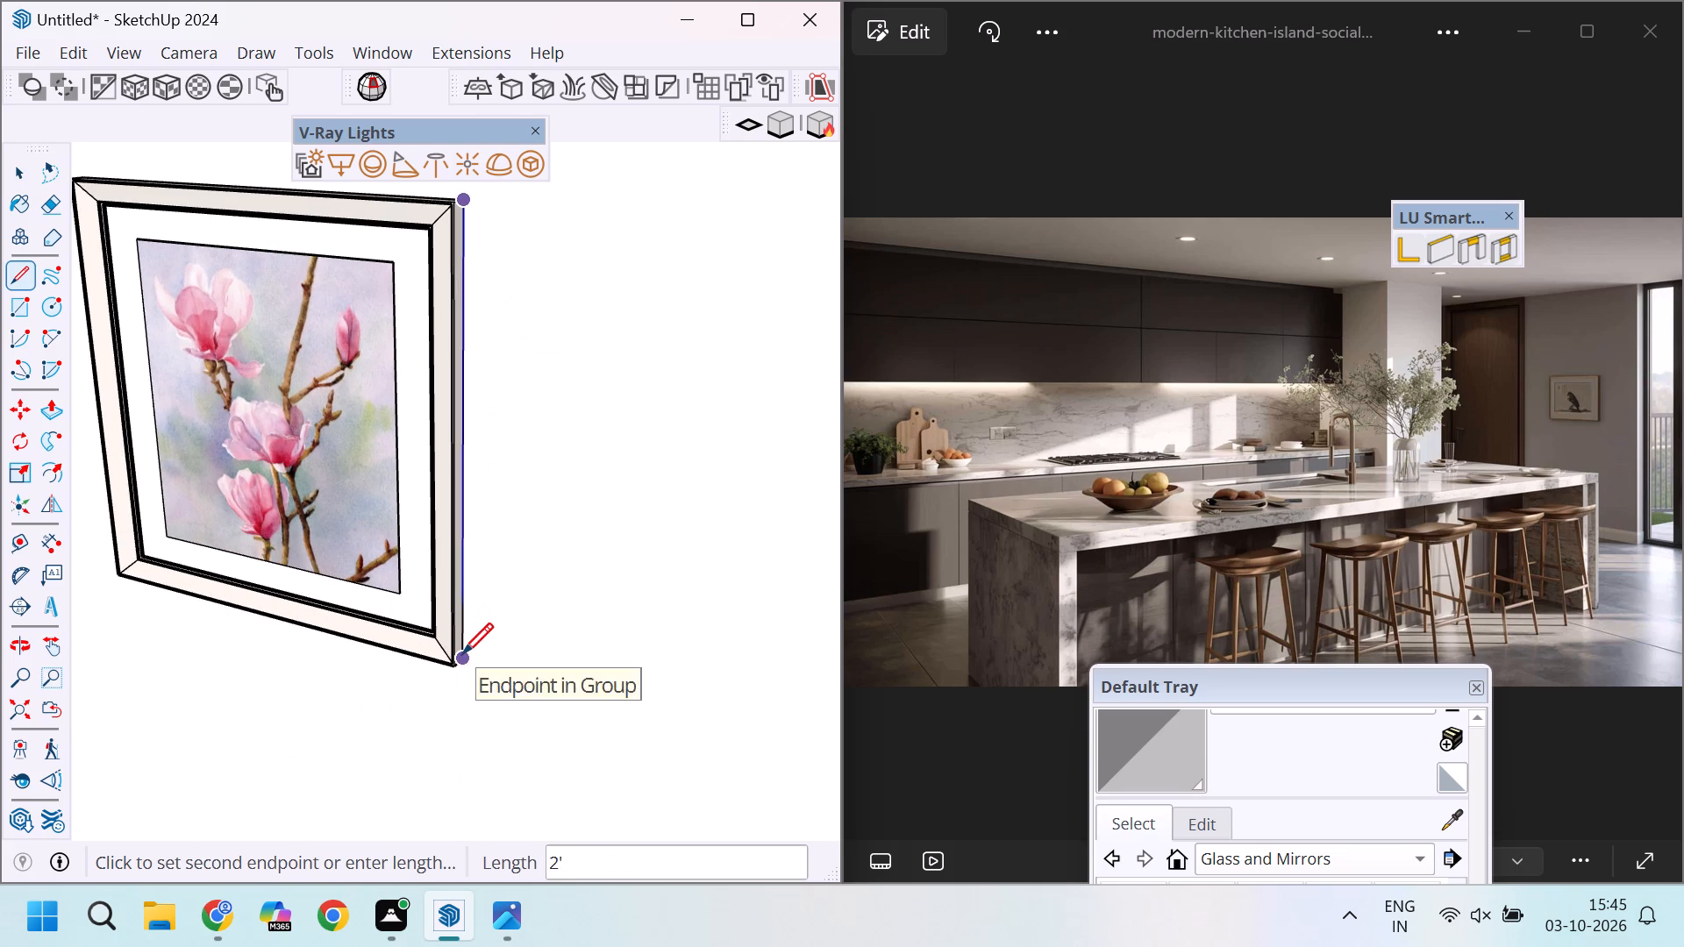
key(Escape)
key(Escape)
key(Escape)
Move the framed magnolia picture from its top corner to a higher position on the side wall and deselect it.
scroll(395, 392, down, 20)
scroll(395, 392, down, 5)
scroll(392, 429, up, 4)
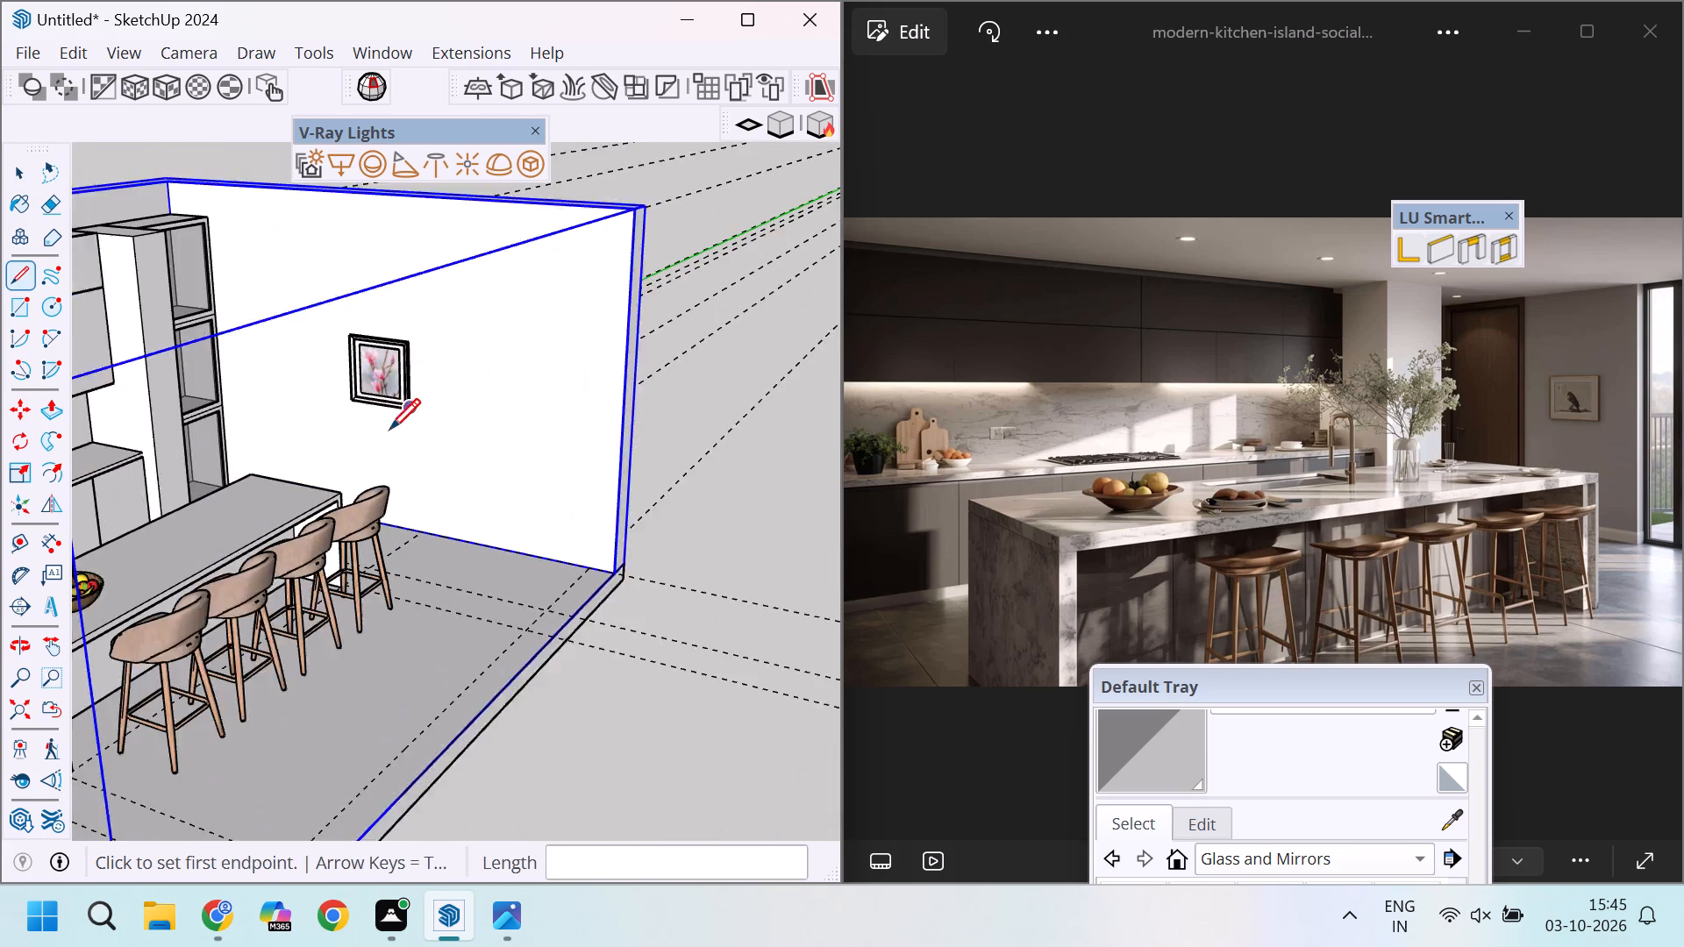
scroll(389, 429, up, 1)
key(space)
click(362, 363)
scroll(362, 355, up, 3)
scroll(447, 425, down, 3)
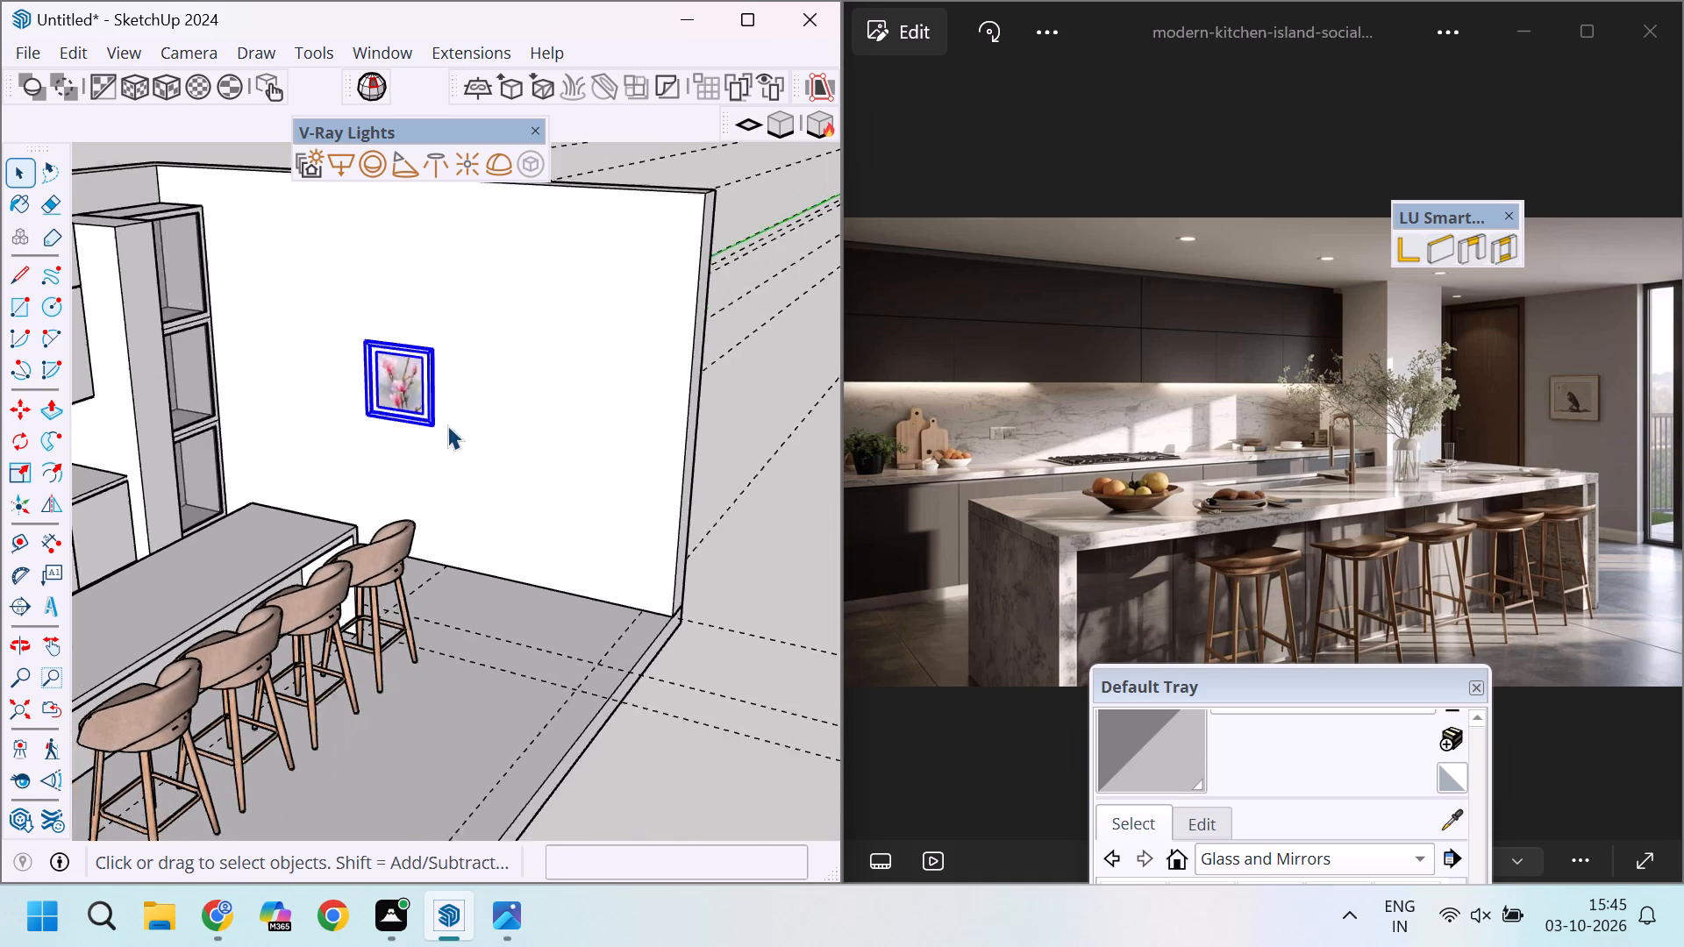
scroll(447, 425, down, 1)
key(m)
scroll(320, 342, up, 20)
scroll(320, 342, up, 5)
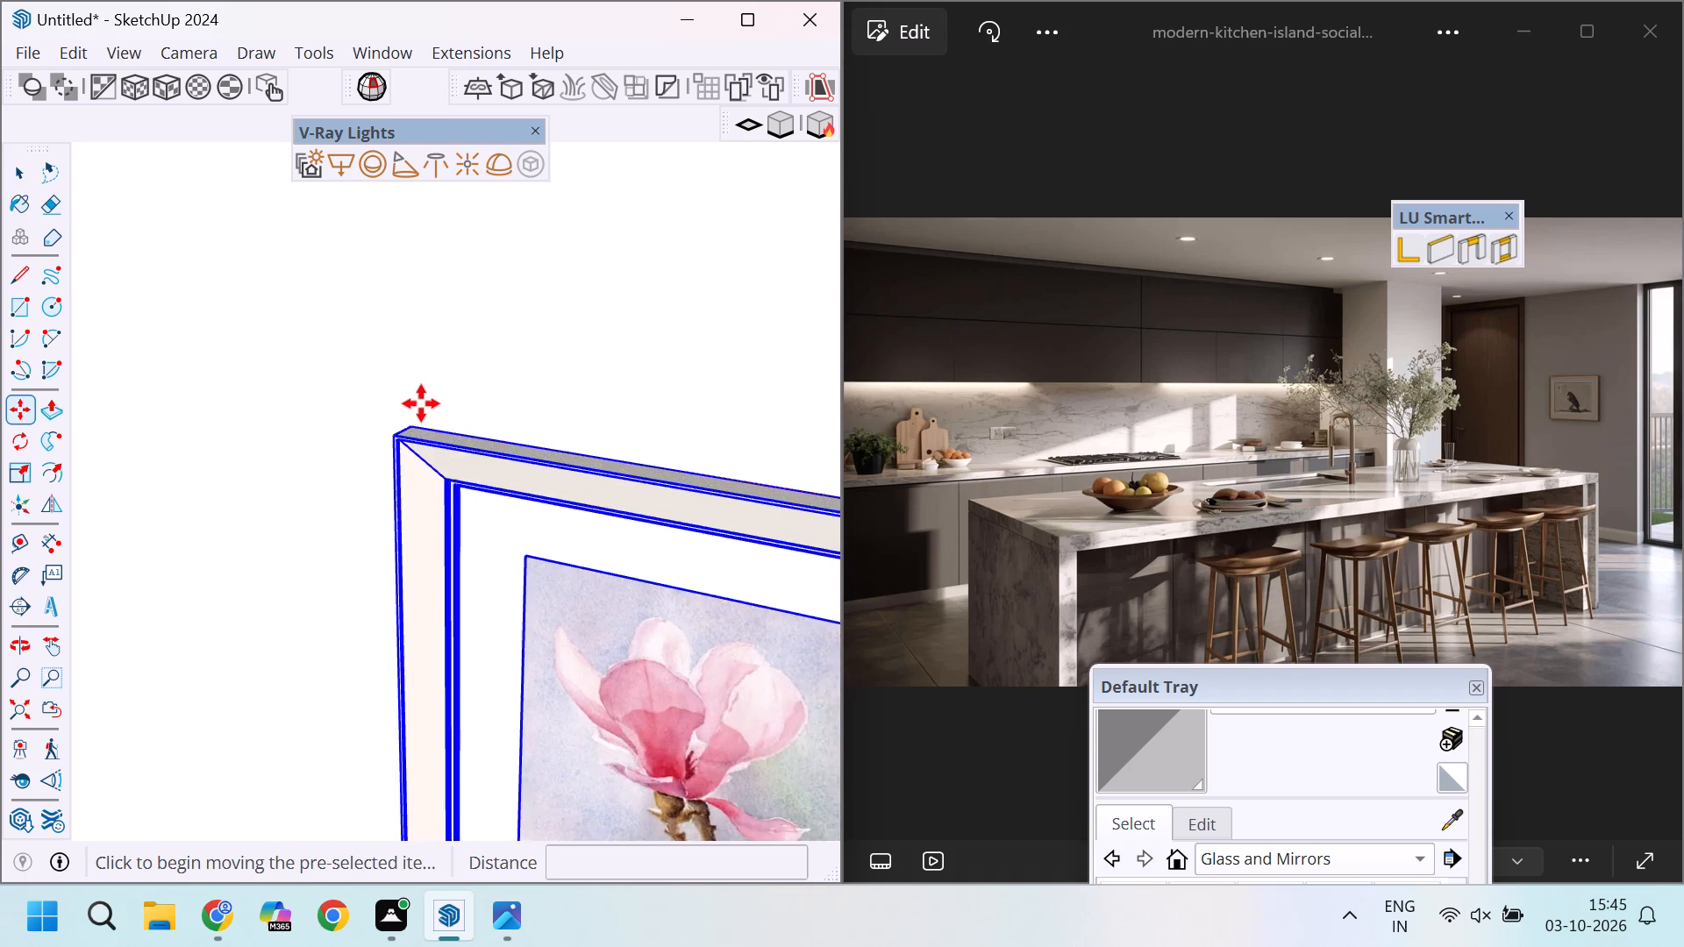
scroll(421, 403, up, 3)
click(411, 417)
scroll(376, 332, down, 15)
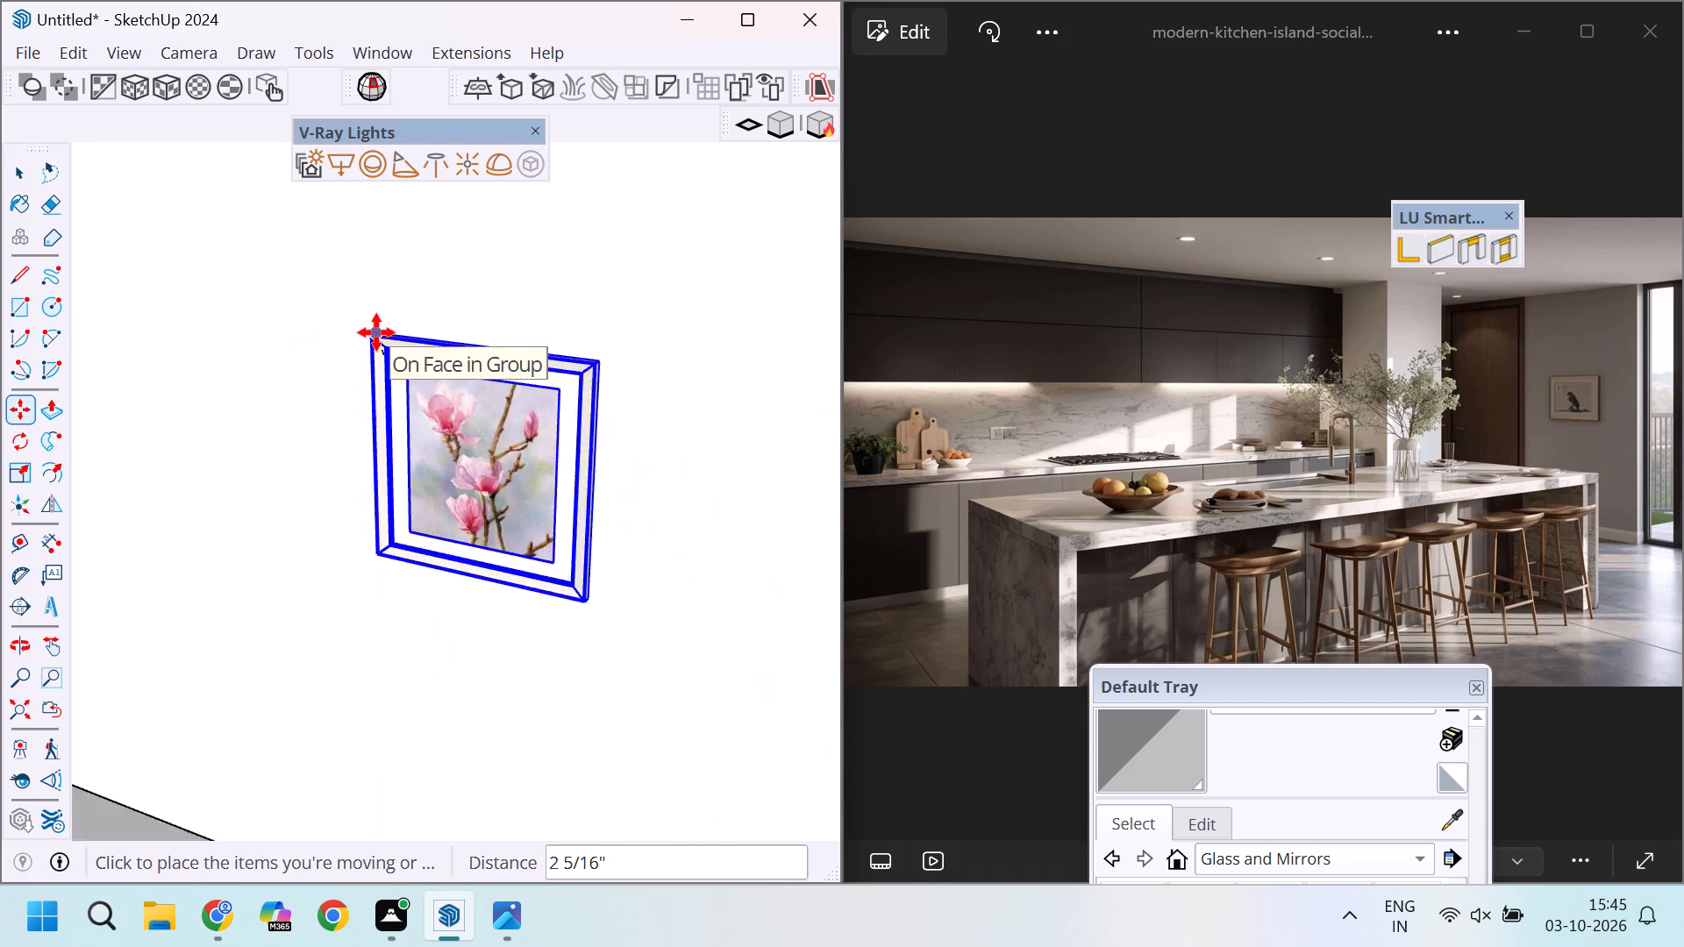
scroll(376, 332, down, 12)
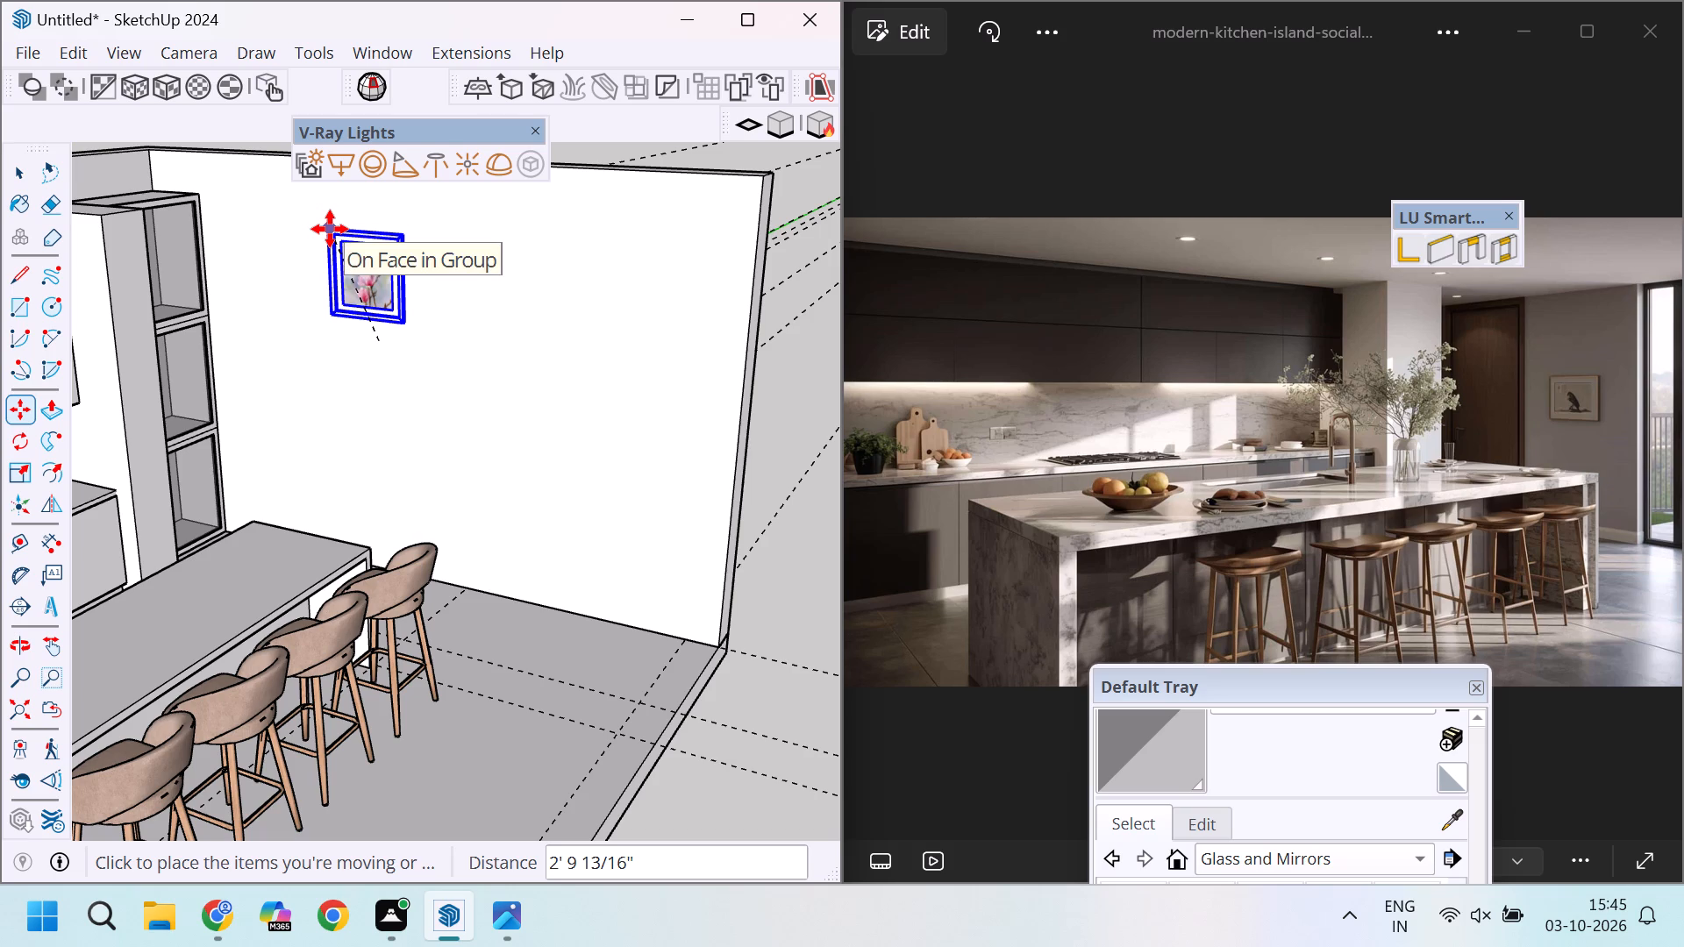
click(330, 258)
key(Escape)
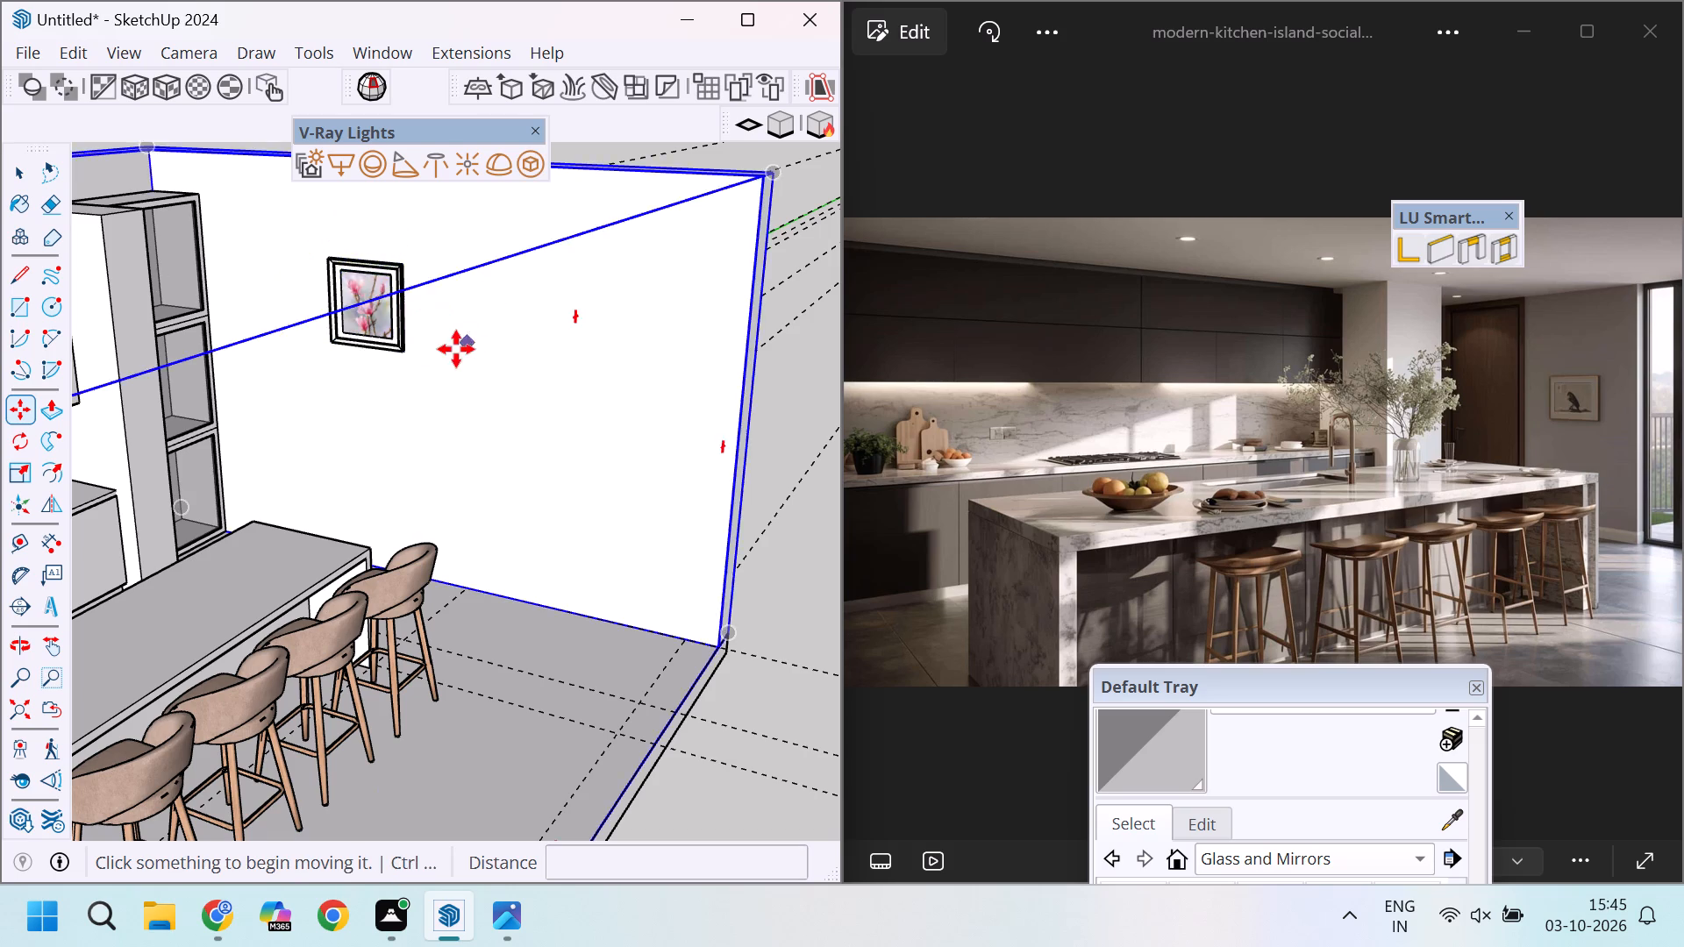
scroll(426, 334, up, 7)
key(space)
Examine the resized picture up close and its placement on the side wall relative to the whole kitchen.
scroll(499, 352, down, 10)
scroll(528, 275, up, 4)
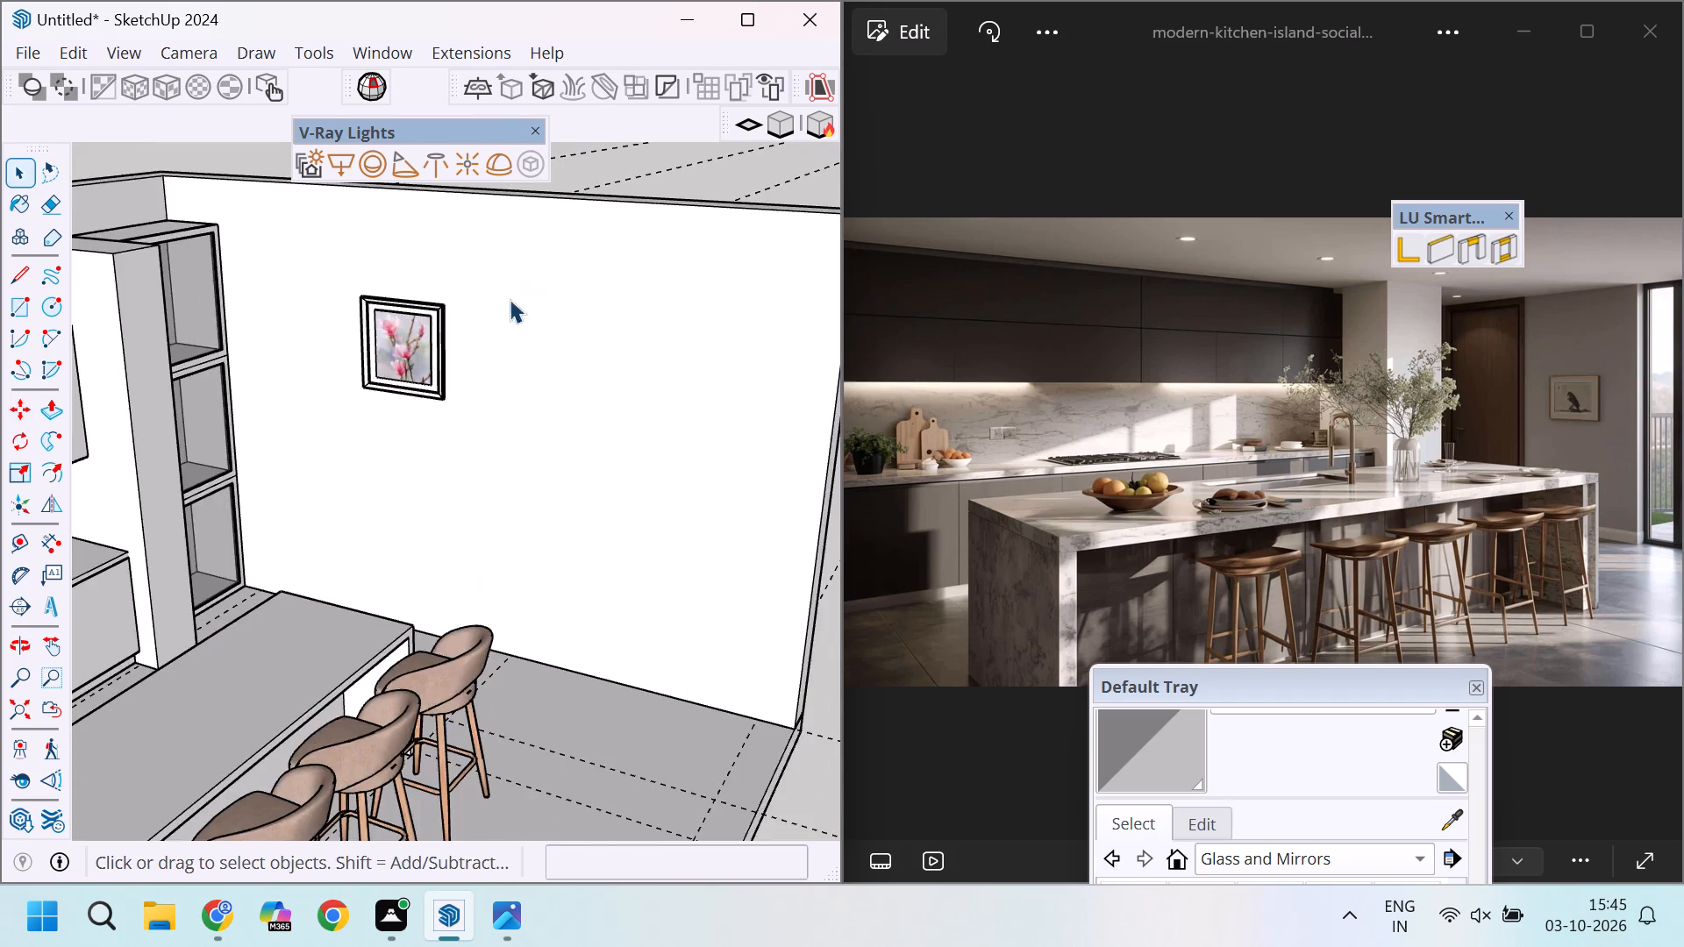
scroll(510, 299, up, 4)
scroll(643, 397, up, 4)
scroll(561, 452, down, 3)
scroll(566, 244, up, 5)
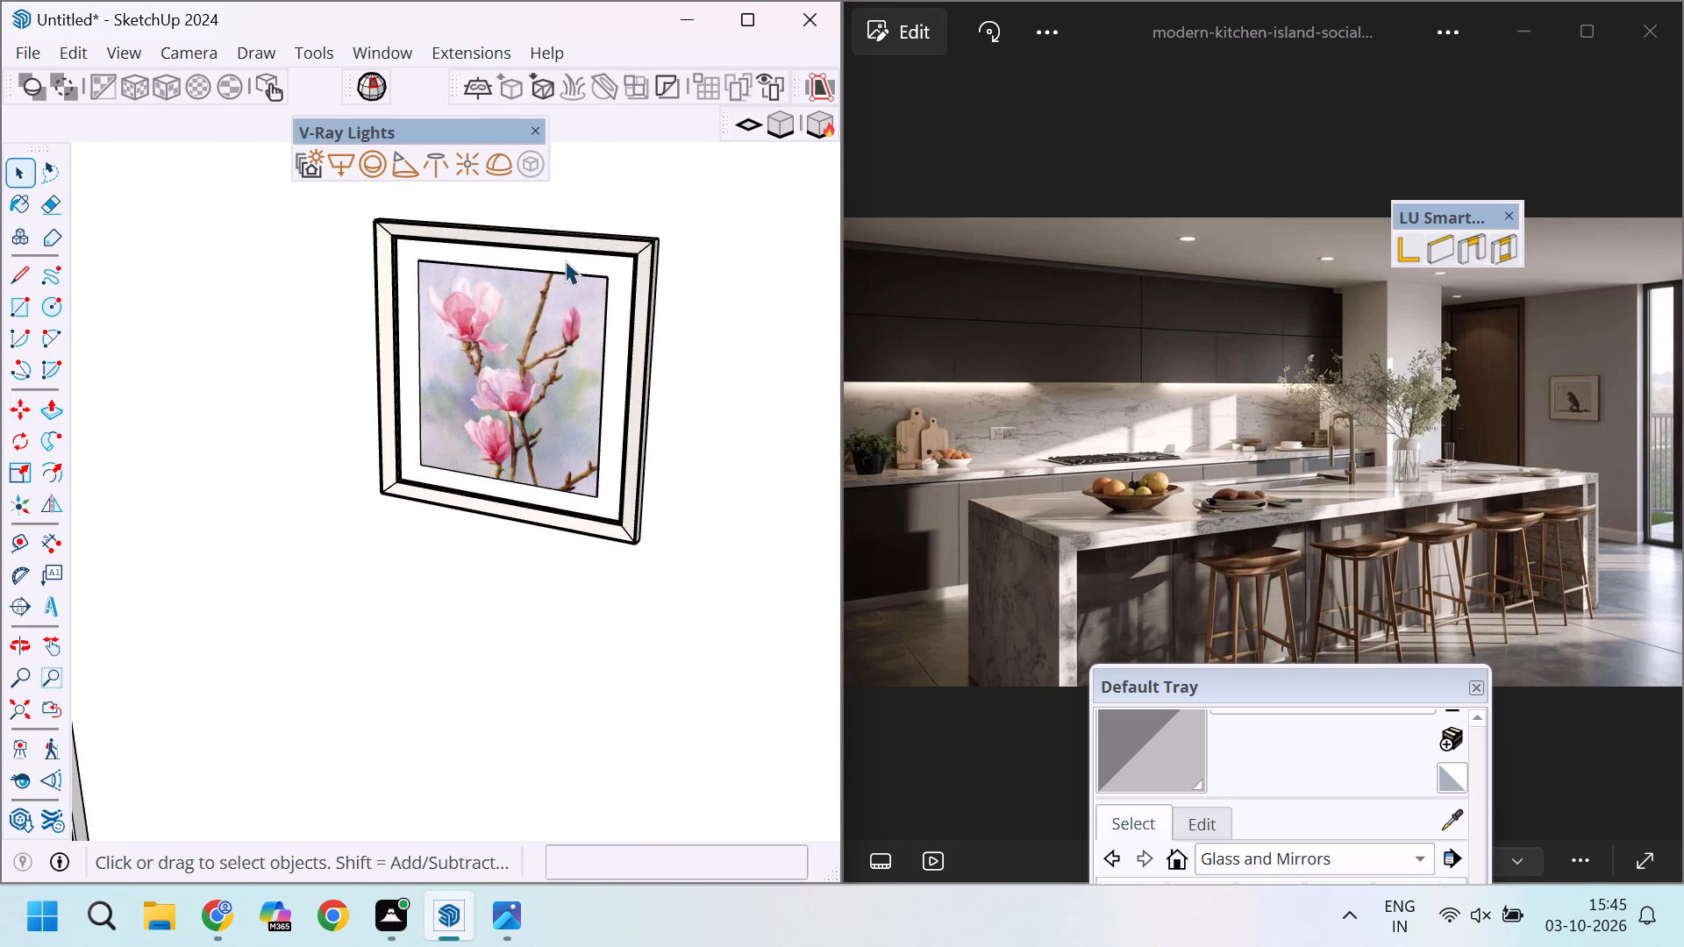
scroll(567, 659, down, 3)
scroll(586, 427, up, 6)
scroll(582, 295, up, 1)
scroll(583, 298, down, 4)
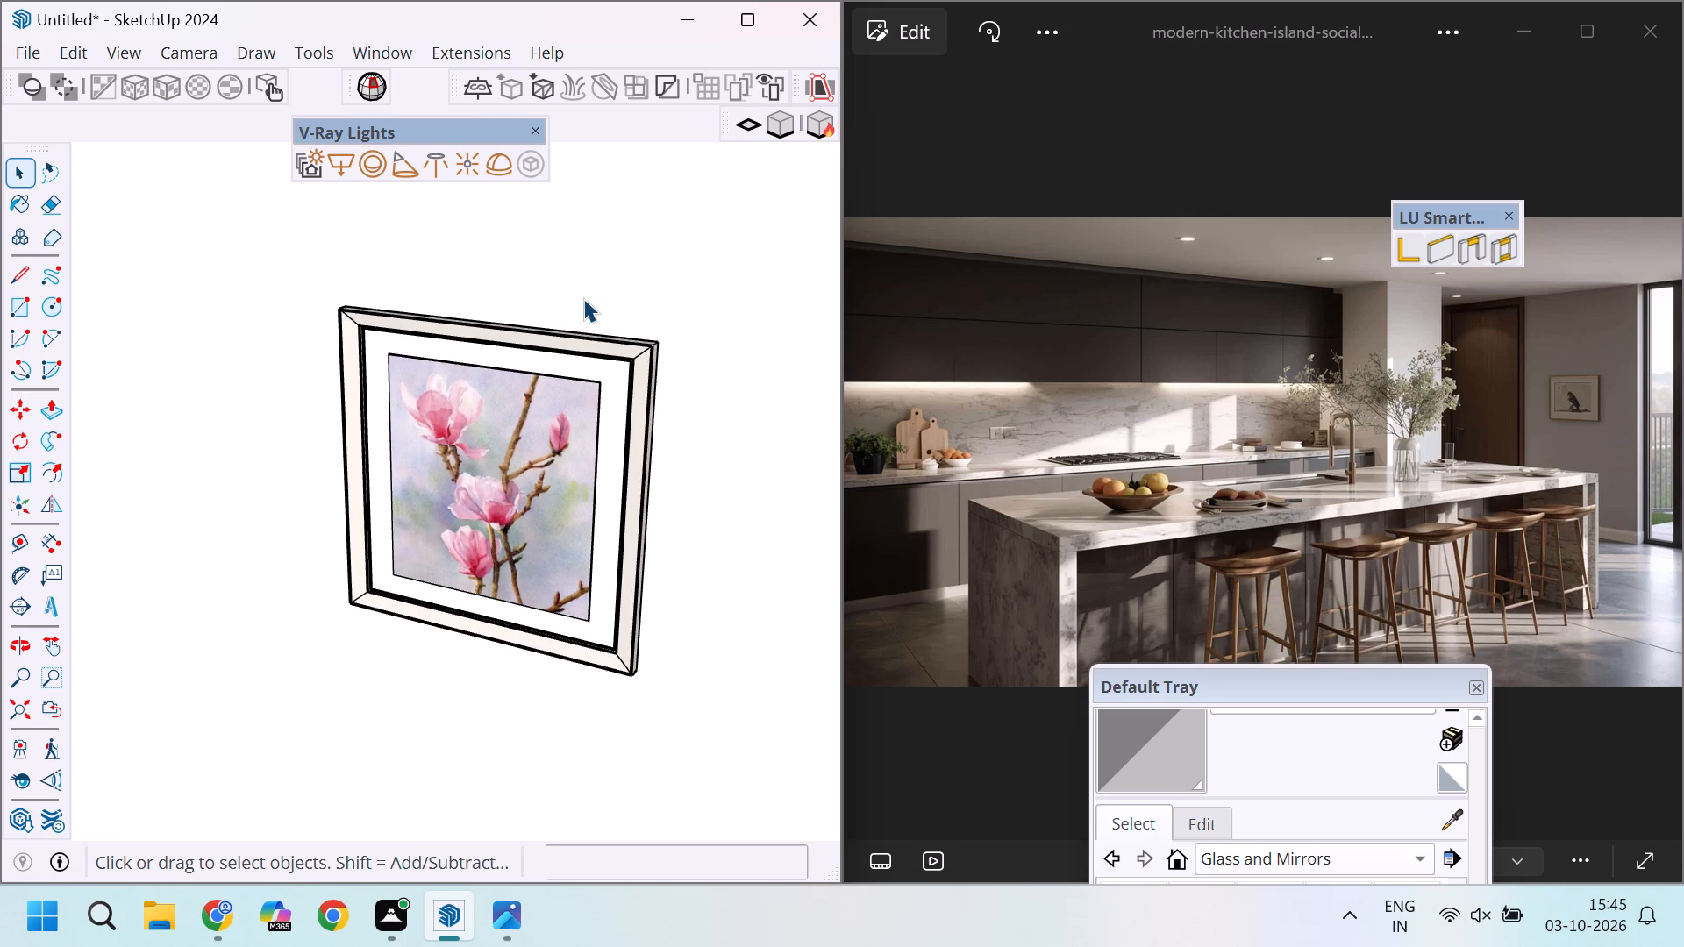
scroll(583, 298, down, 17)
middle_drag(641, 533, 545, 477)
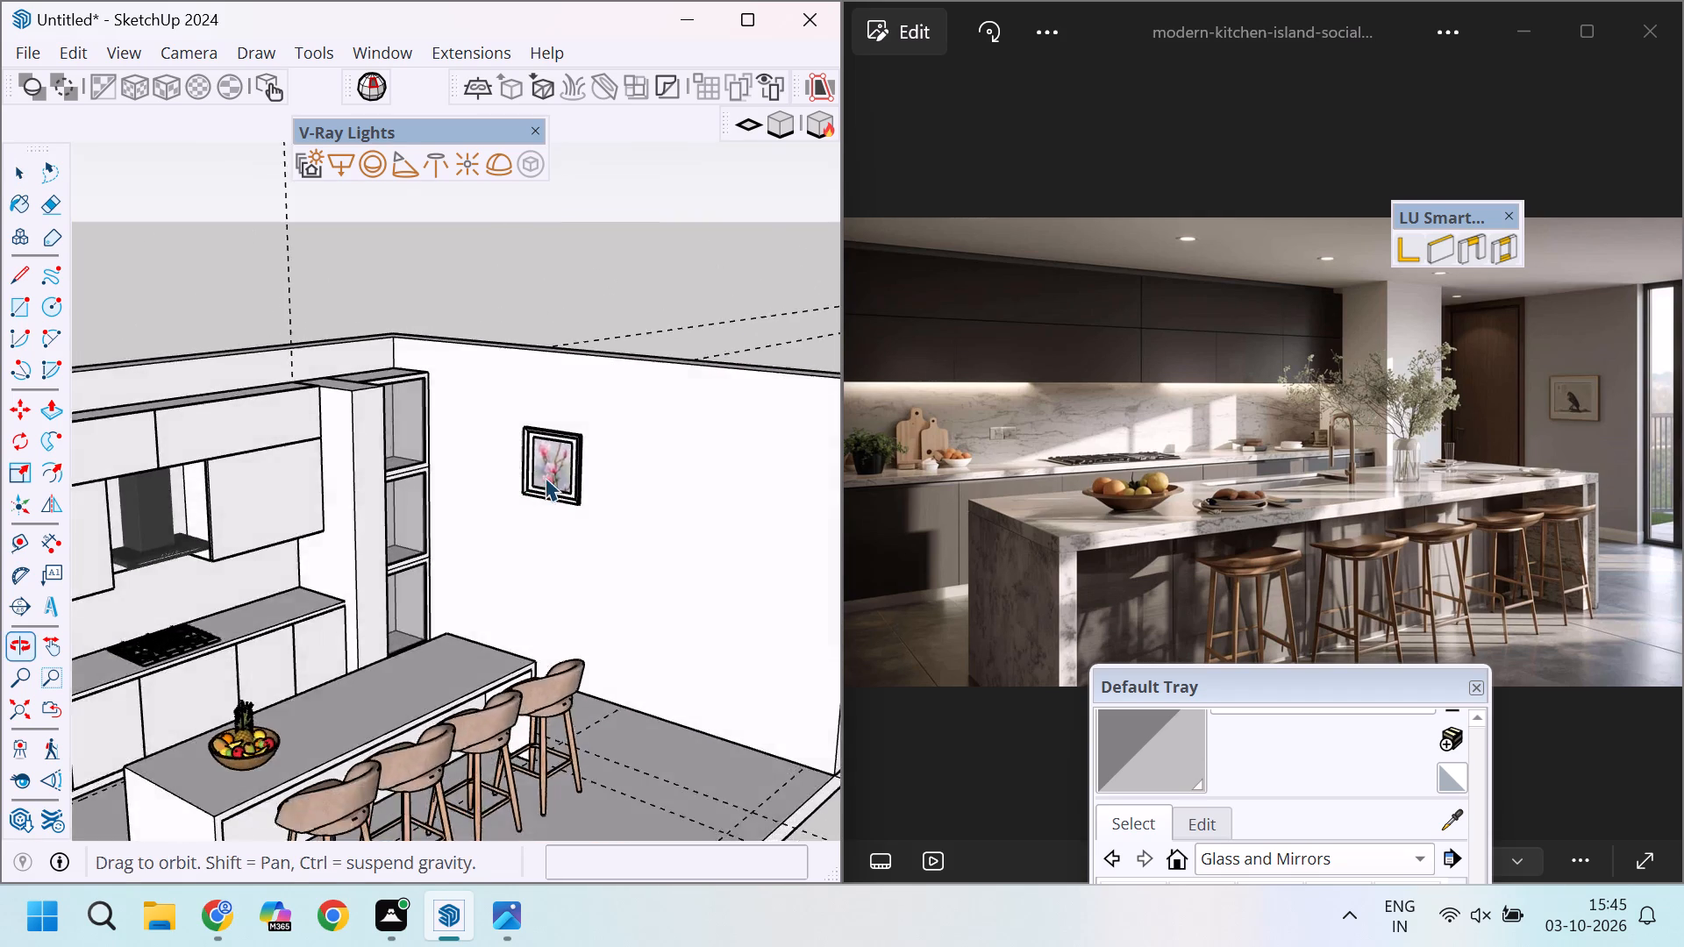
middle_drag(545, 477, 545, 478)
scroll(547, 477, up, 1)
scroll(552, 477, down, 5)
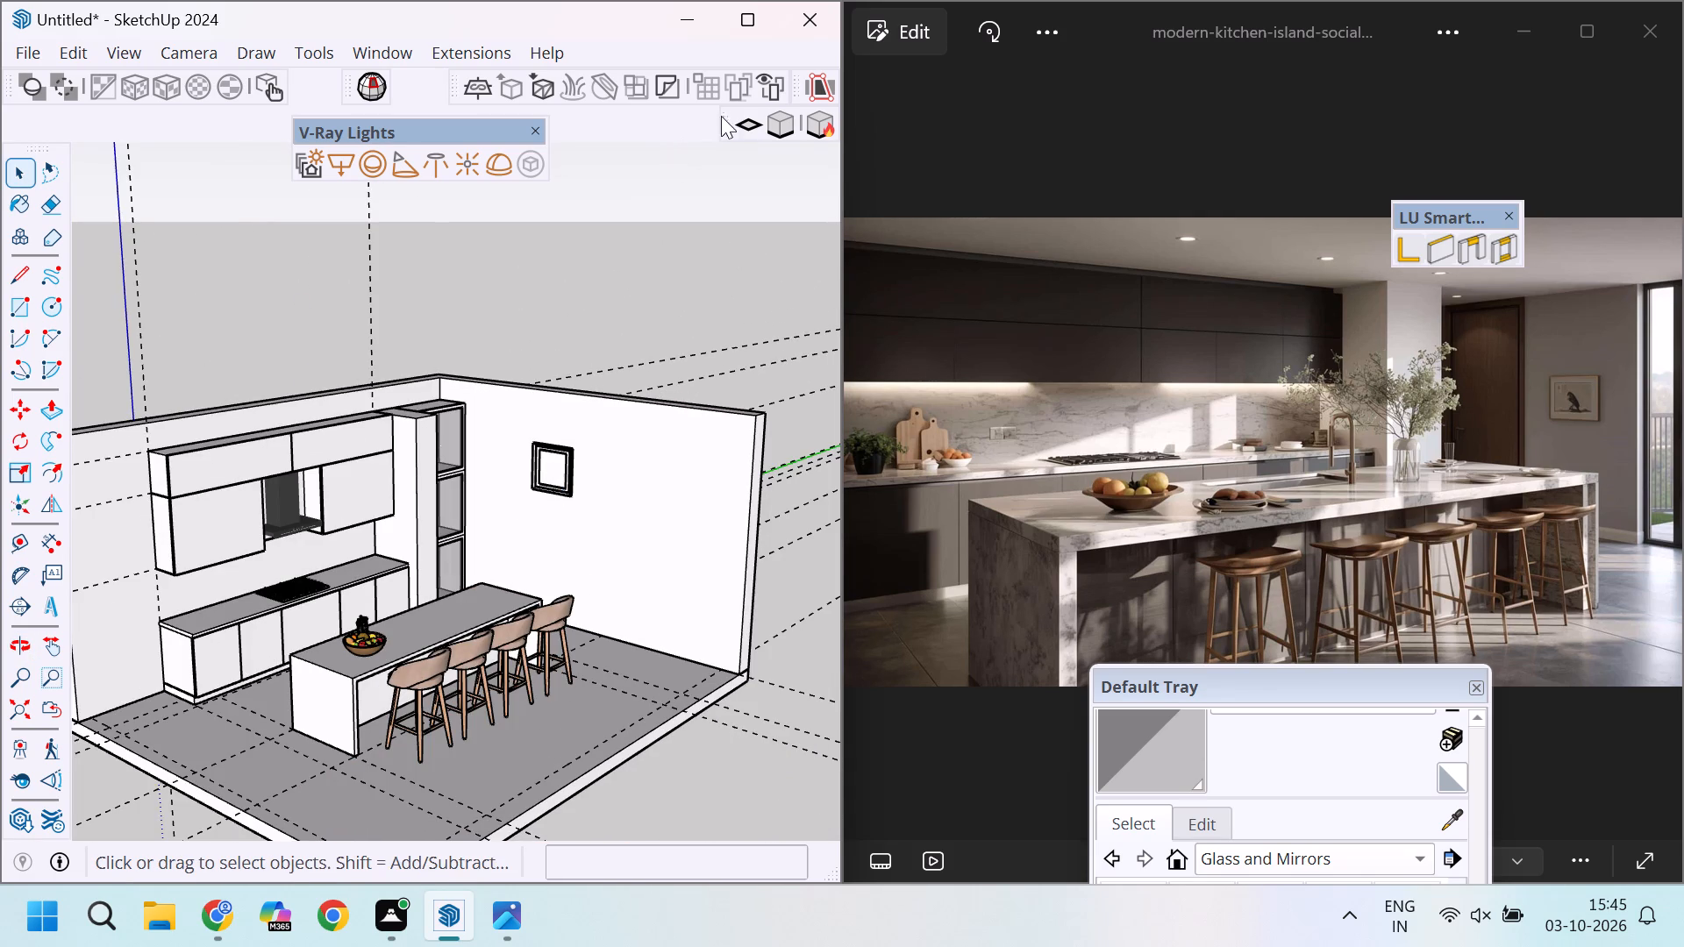
Display the V-Ray for SketchUp rendering tools.
right_click(422, 85)
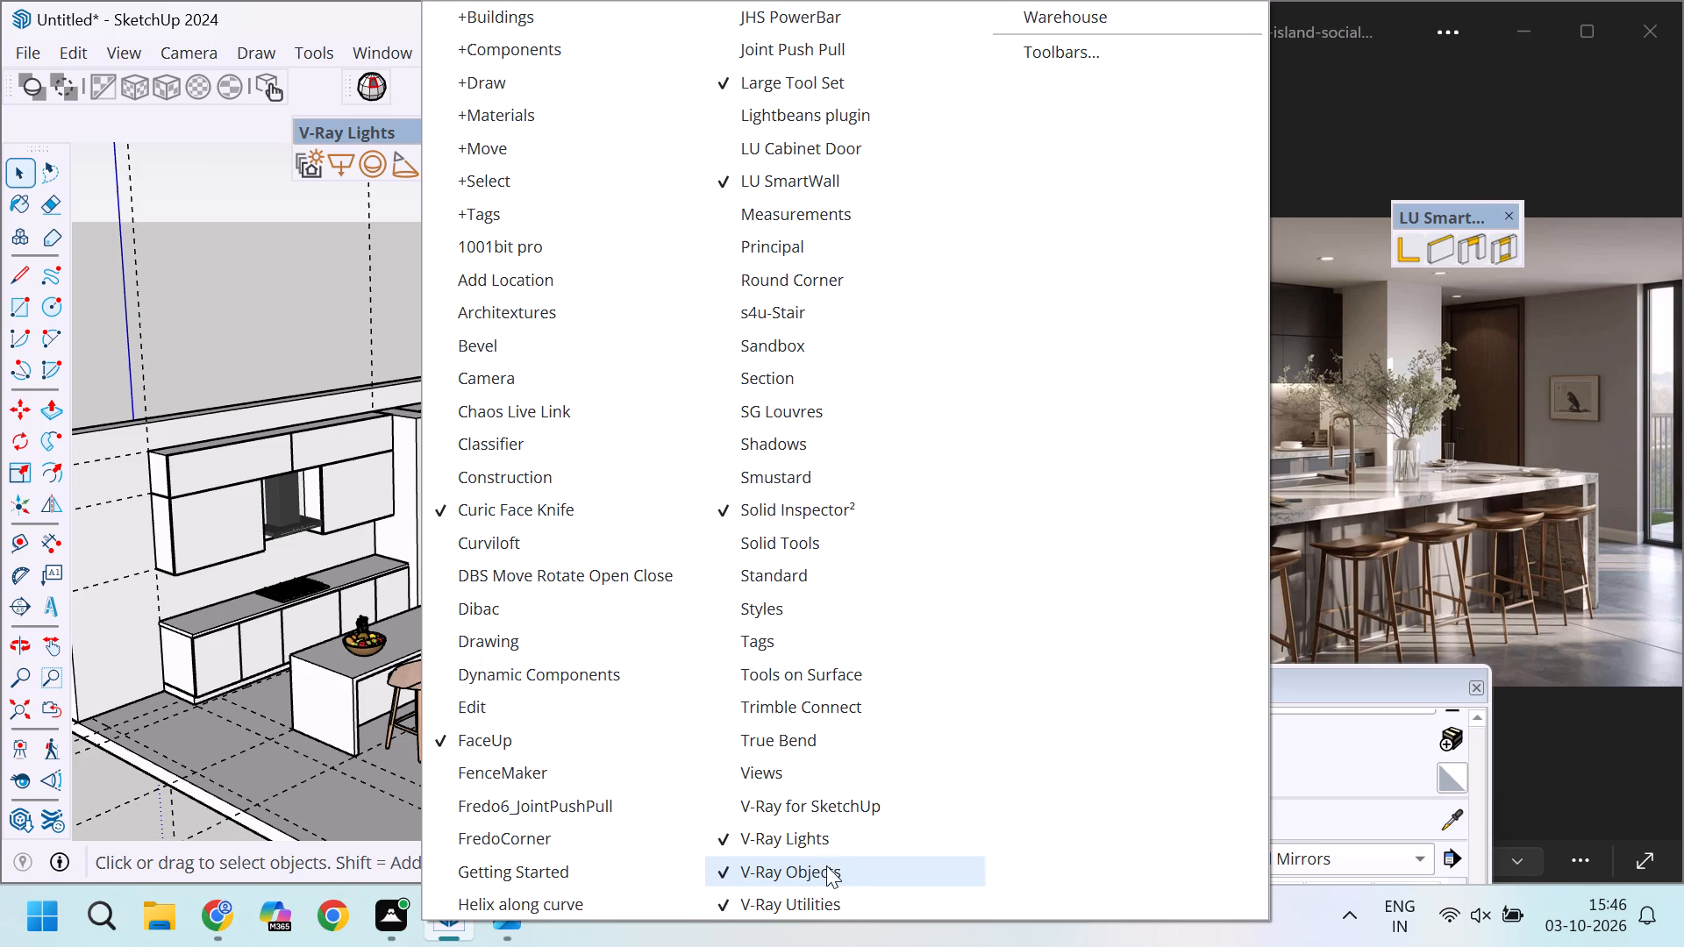
click(816, 813)
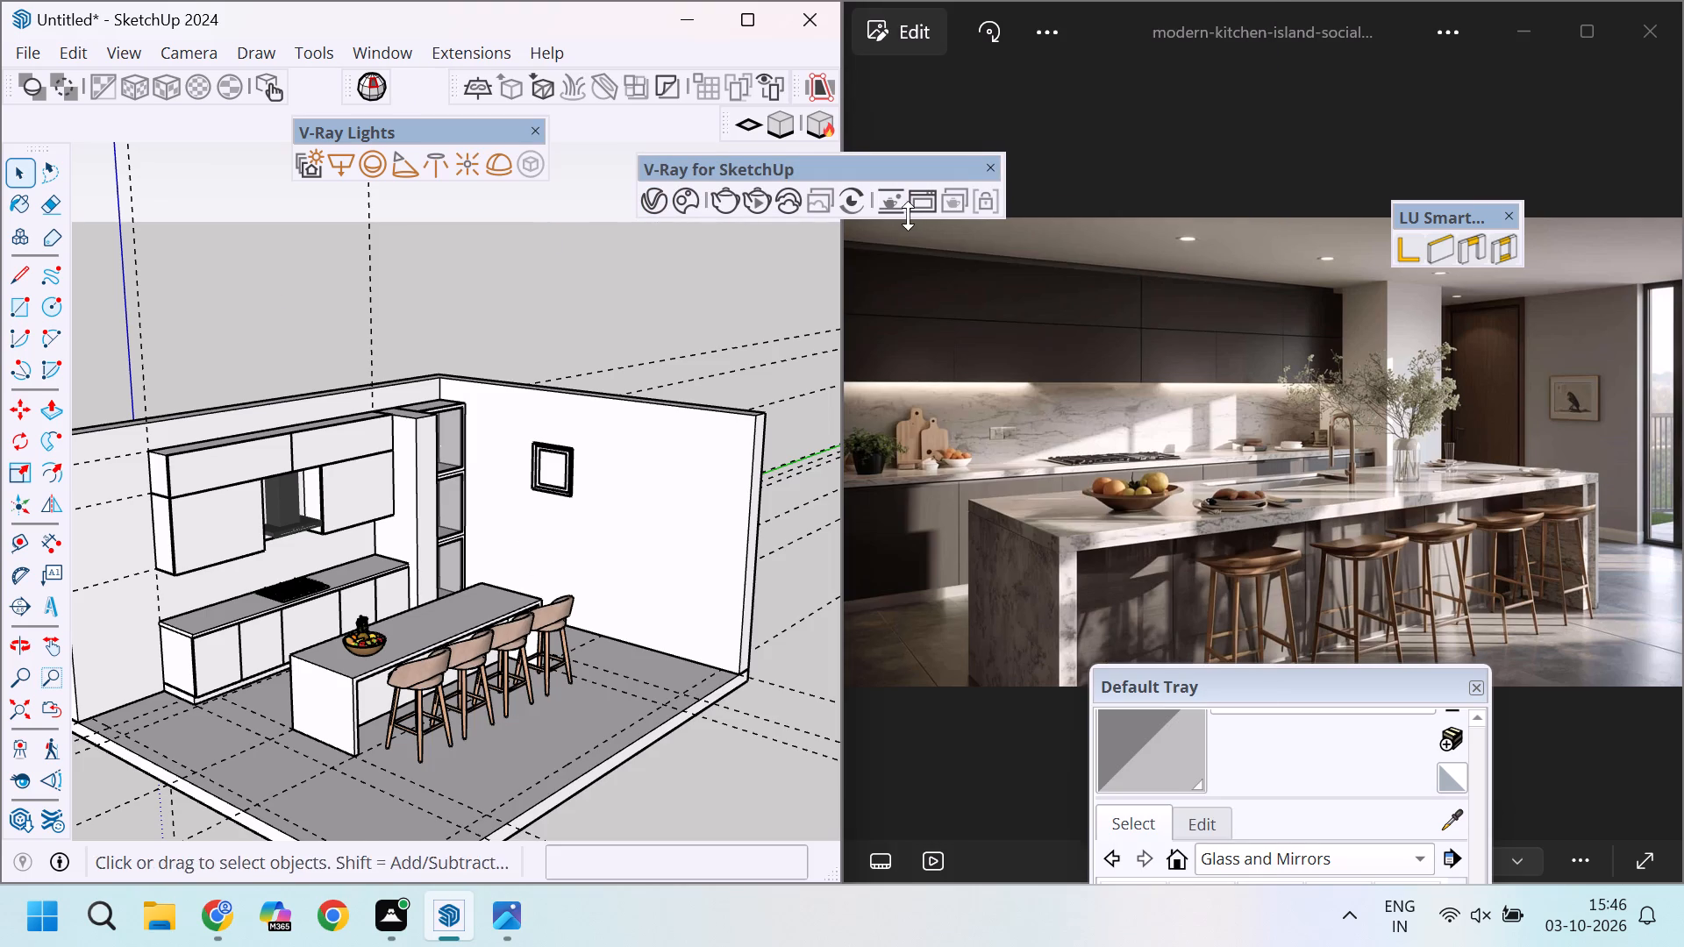
Start a V-Ray interactive render of the whole kitchen model and open the V-Ray Frame Buffer.
scroll(560, 409, down, 2)
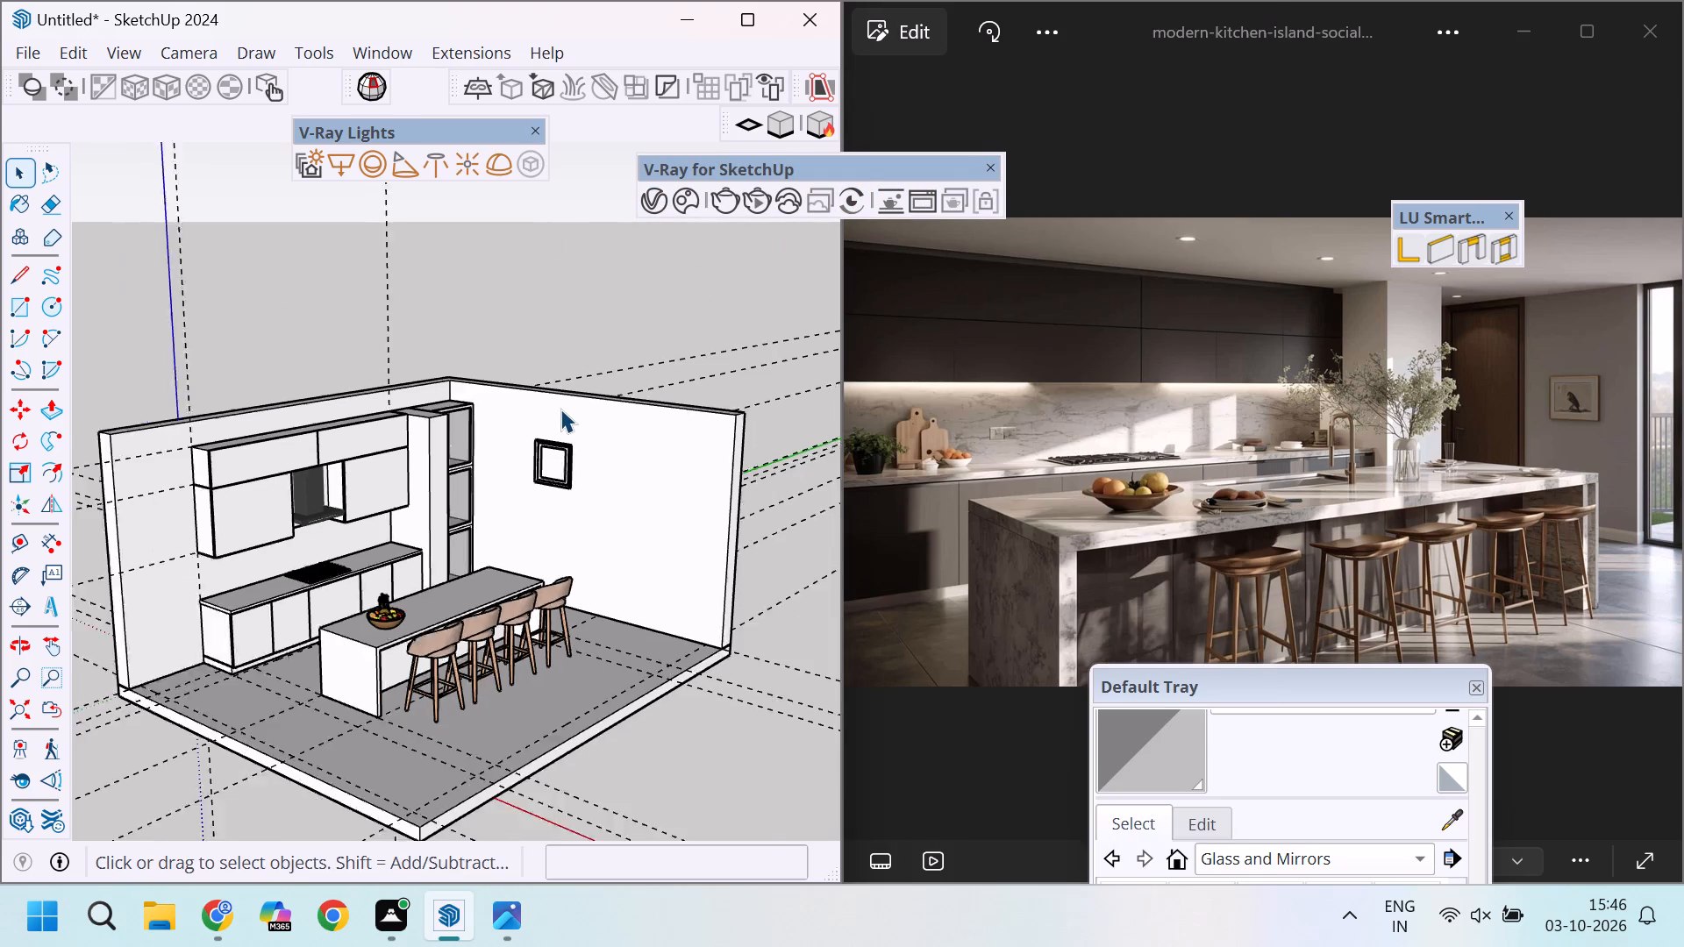
scroll(560, 409, down, 6)
click(746, 203)
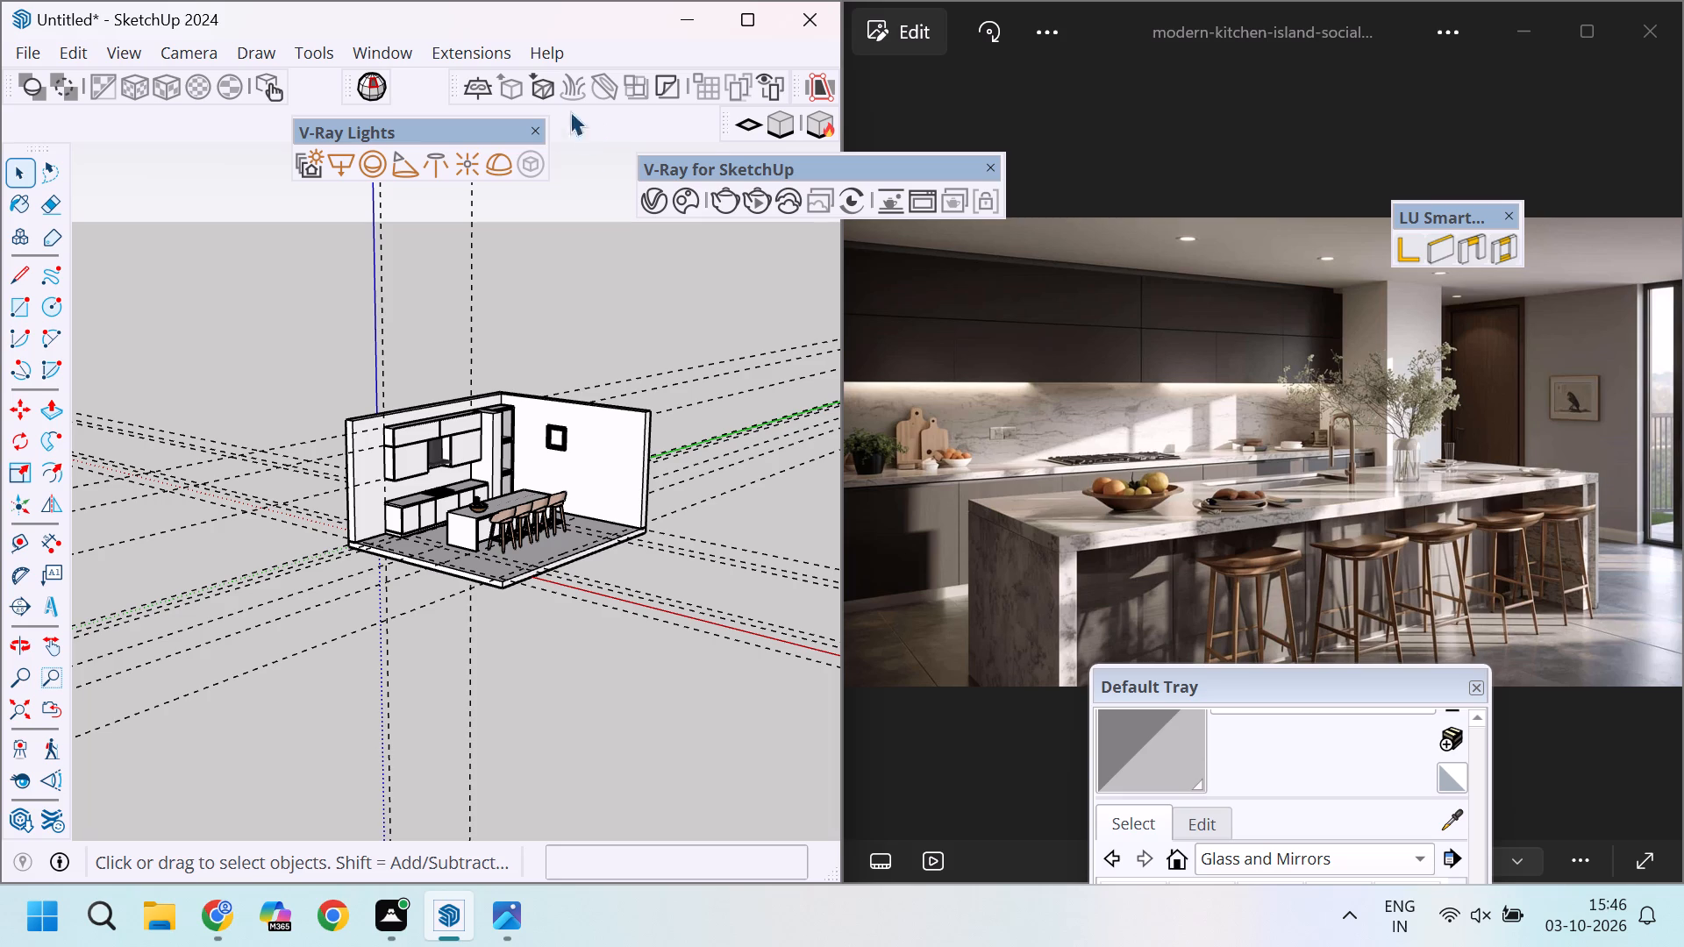
click(760, 203)
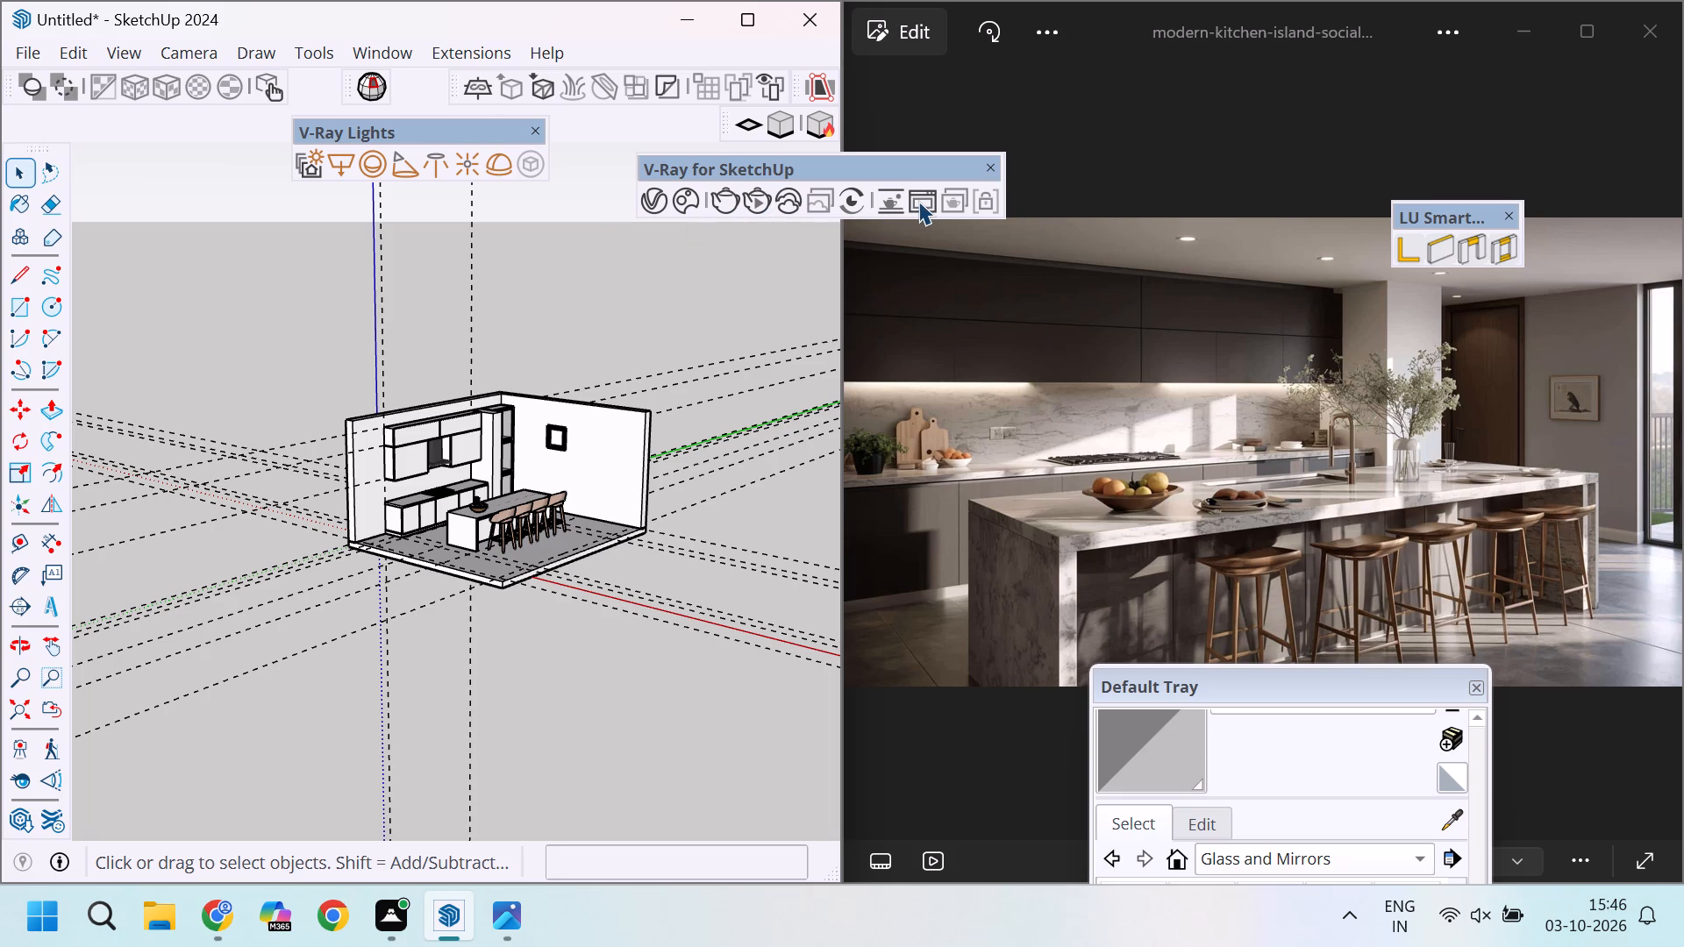
click(919, 201)
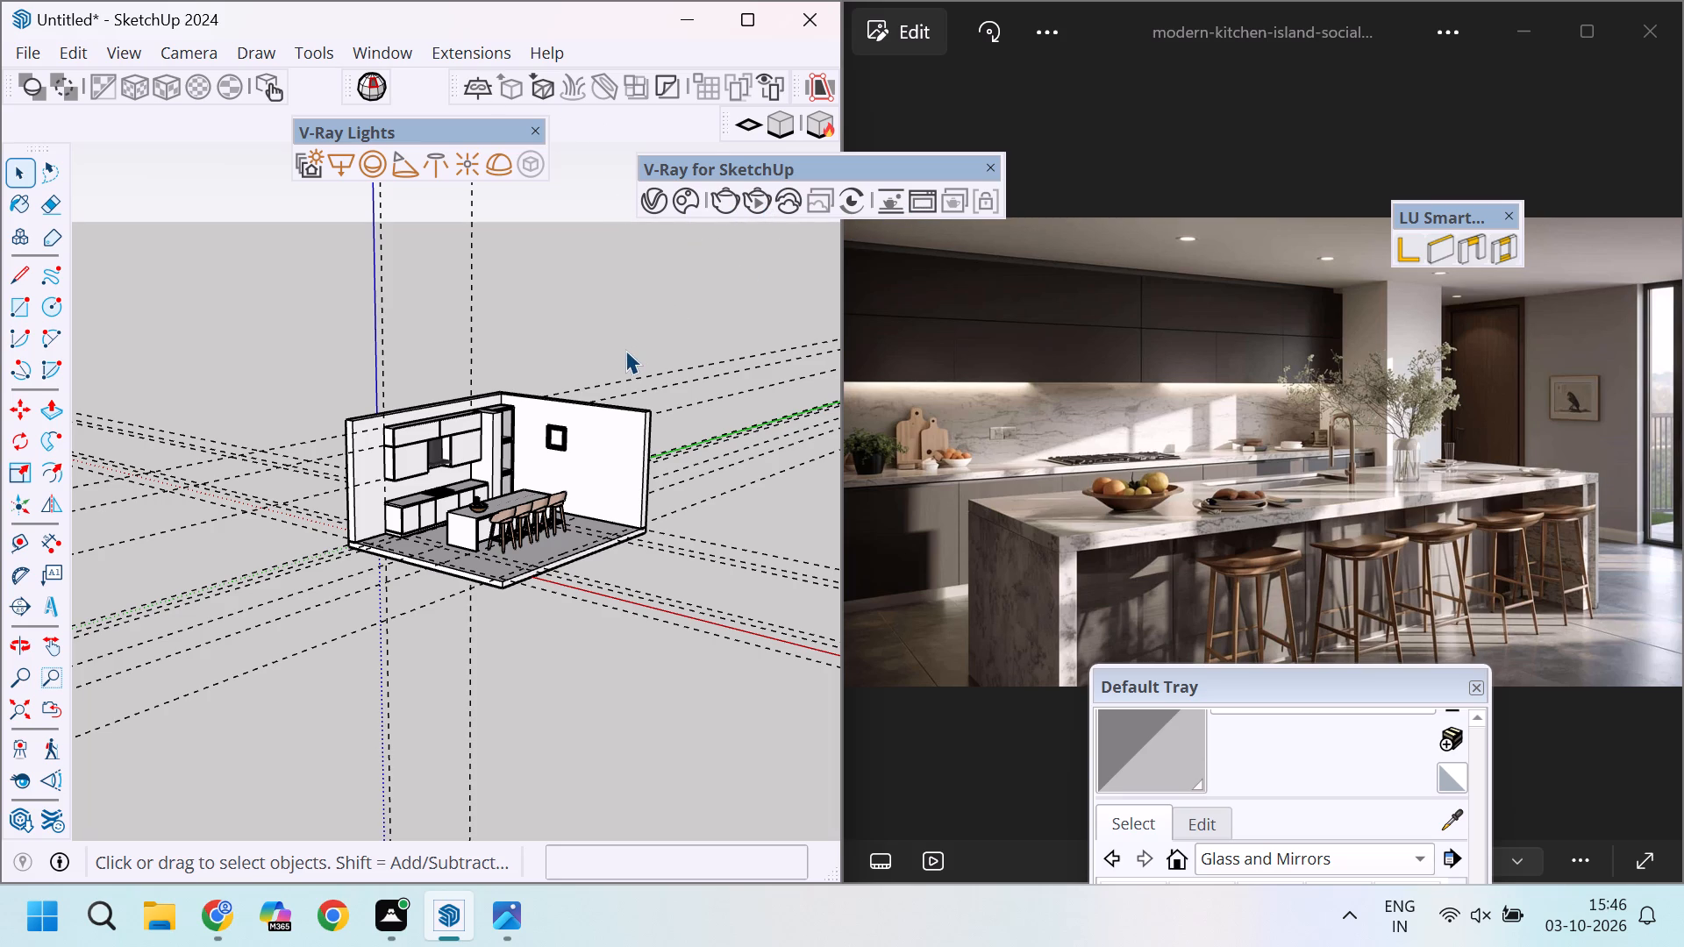
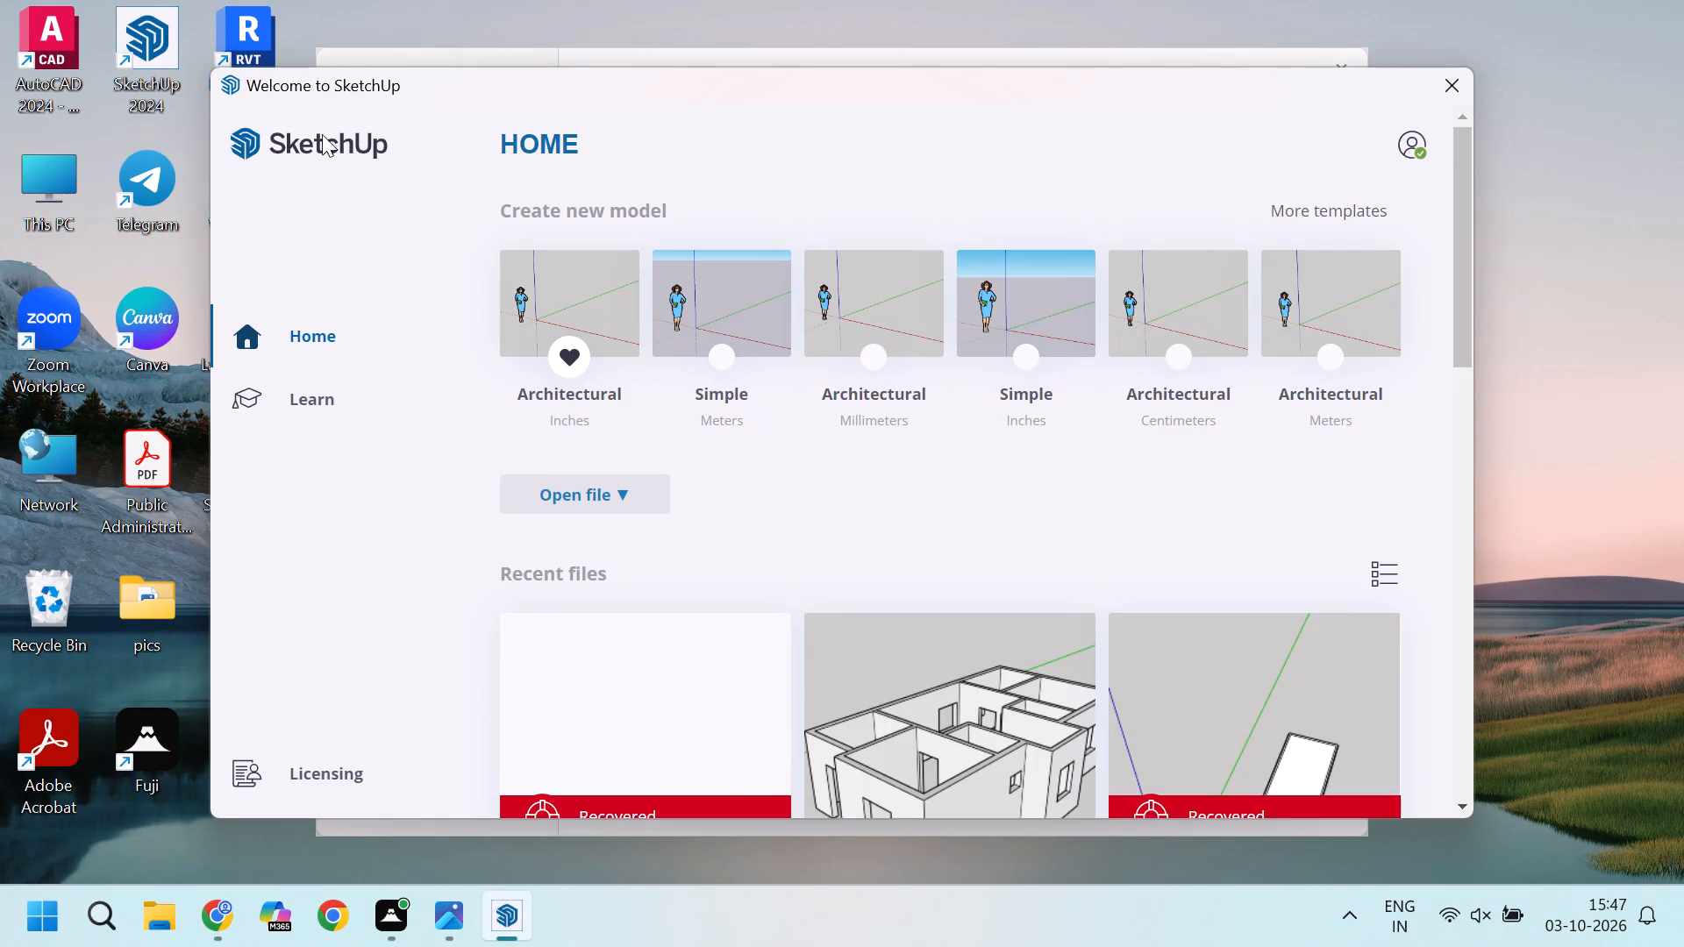
Open the most recent recovered Untitled kitchen model from the recent files.
scroll(727, 637, down, 3)
click(651, 345)
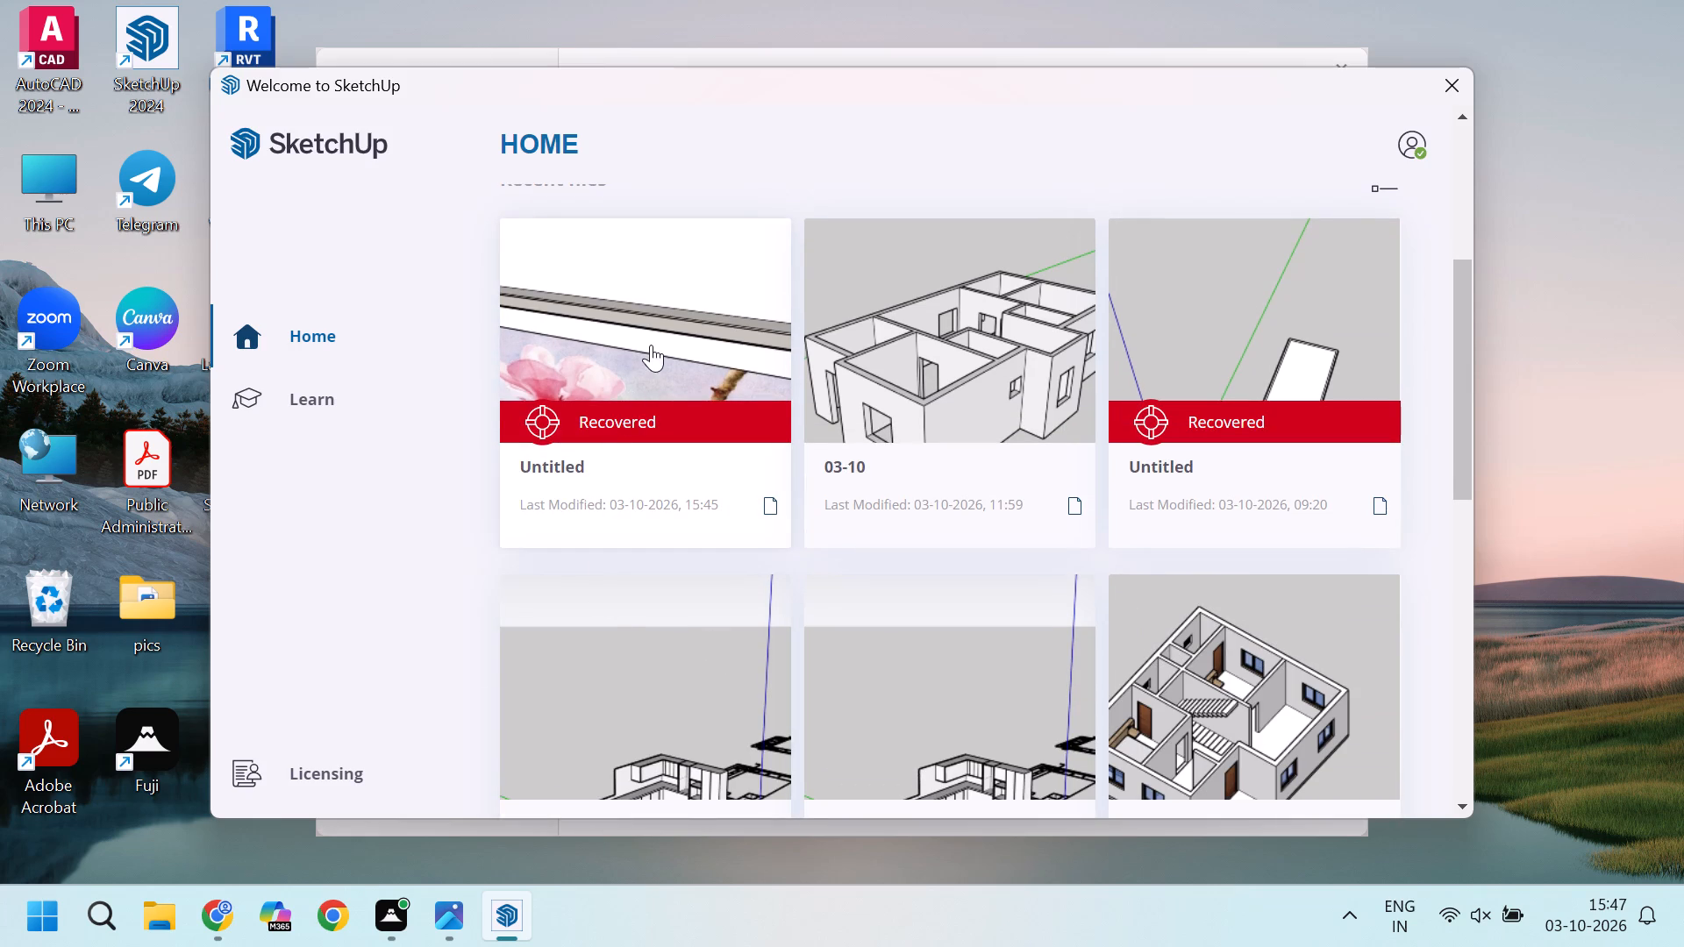
click(1013, 722)
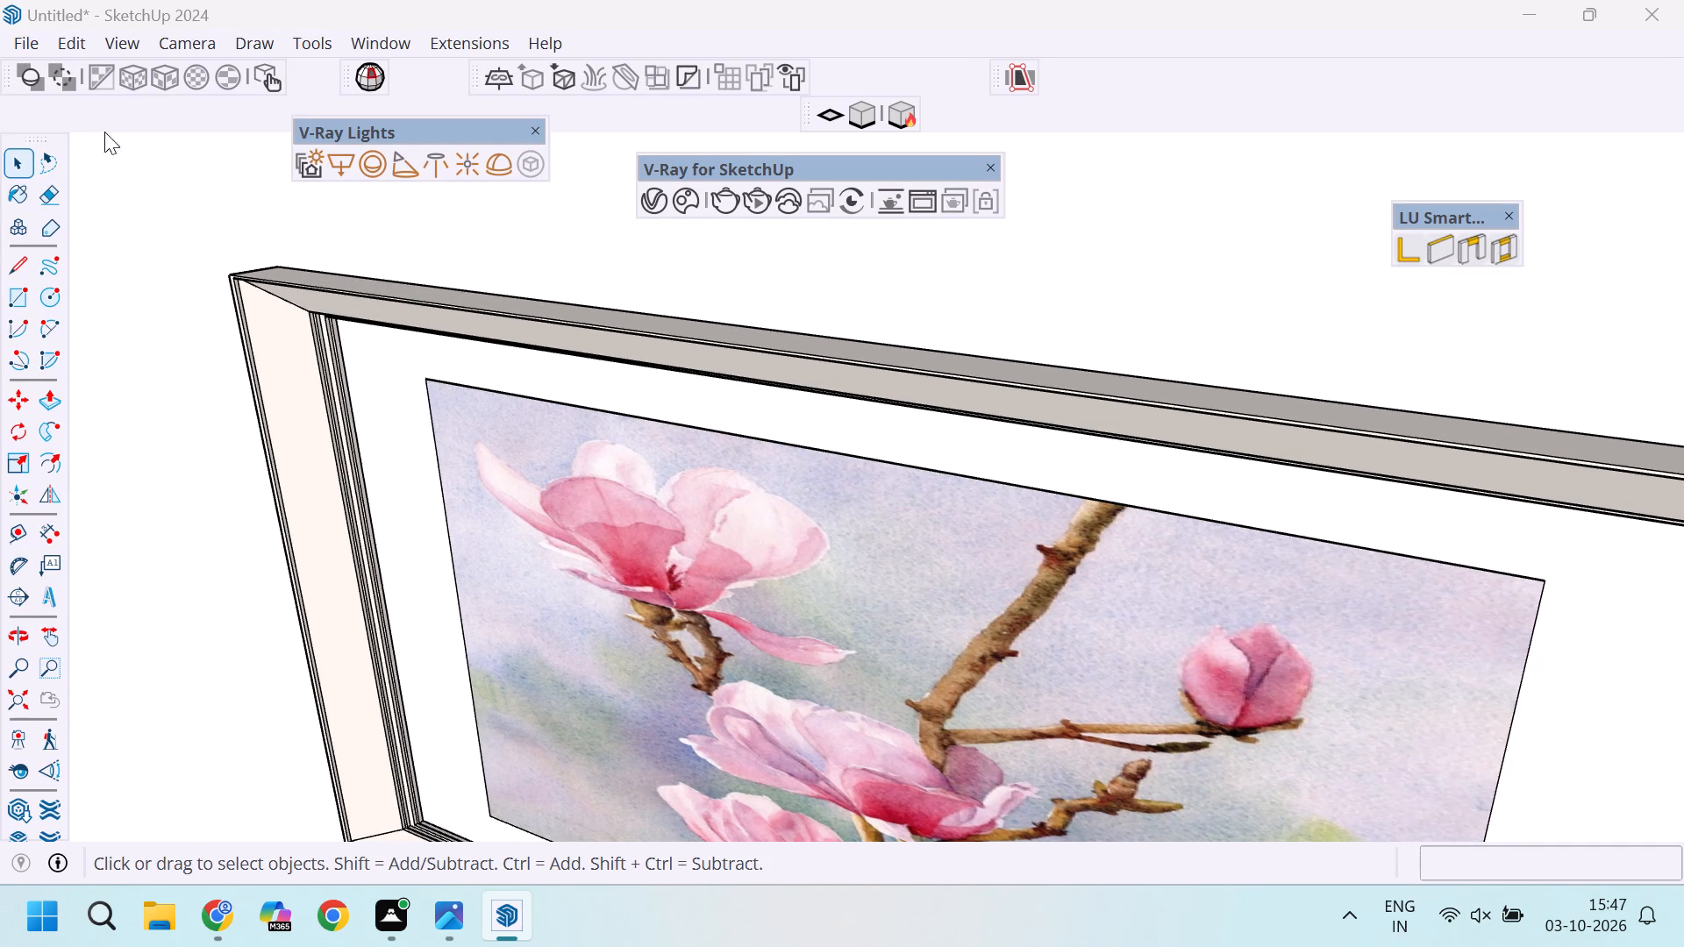
Save the recovered model as "island kitchen" in the SKETCHUP folder inside 1 CAD DESK on the D: drive.
click(25, 46)
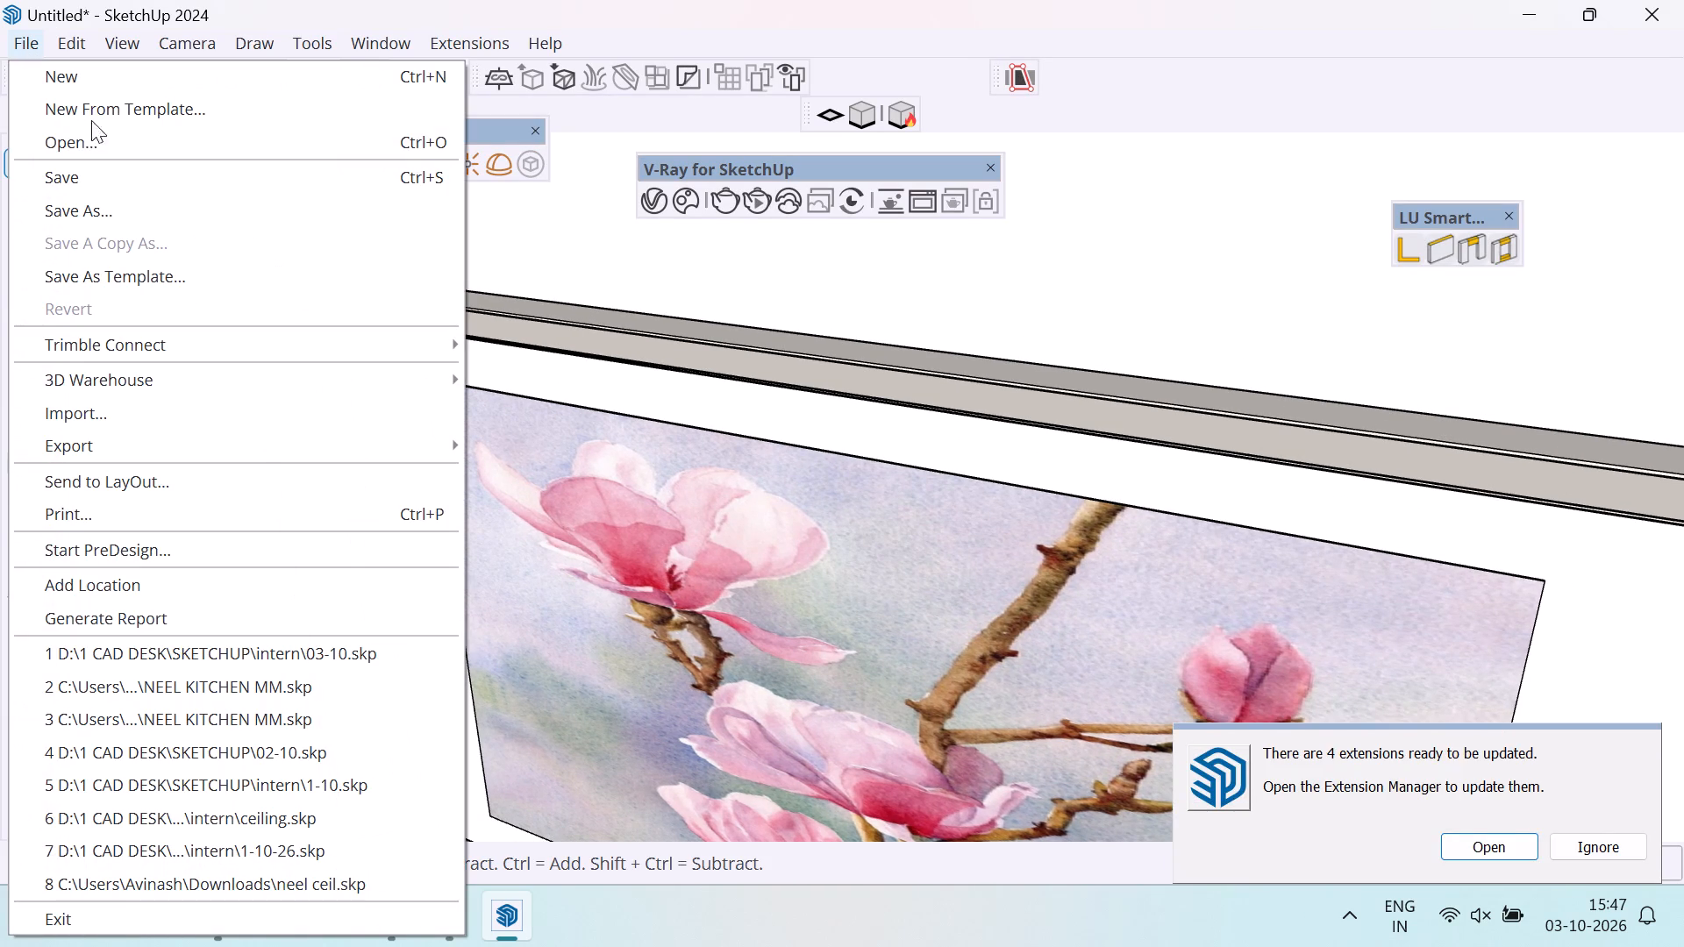
click(153, 222)
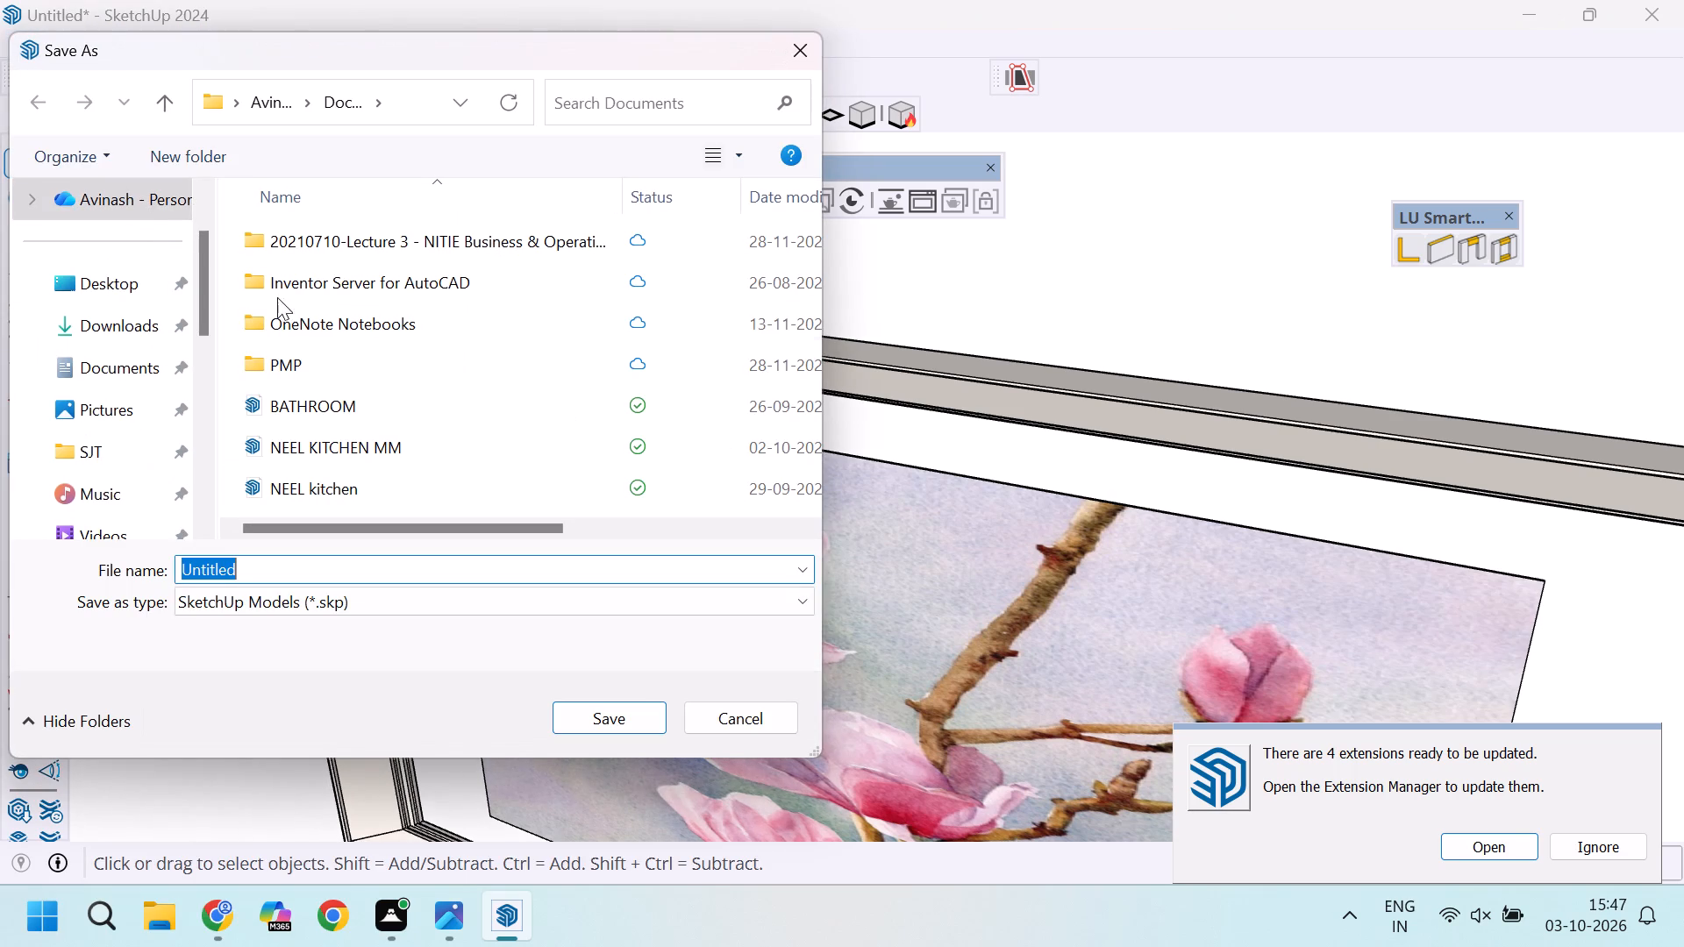
scroll(111, 442, down, 4)
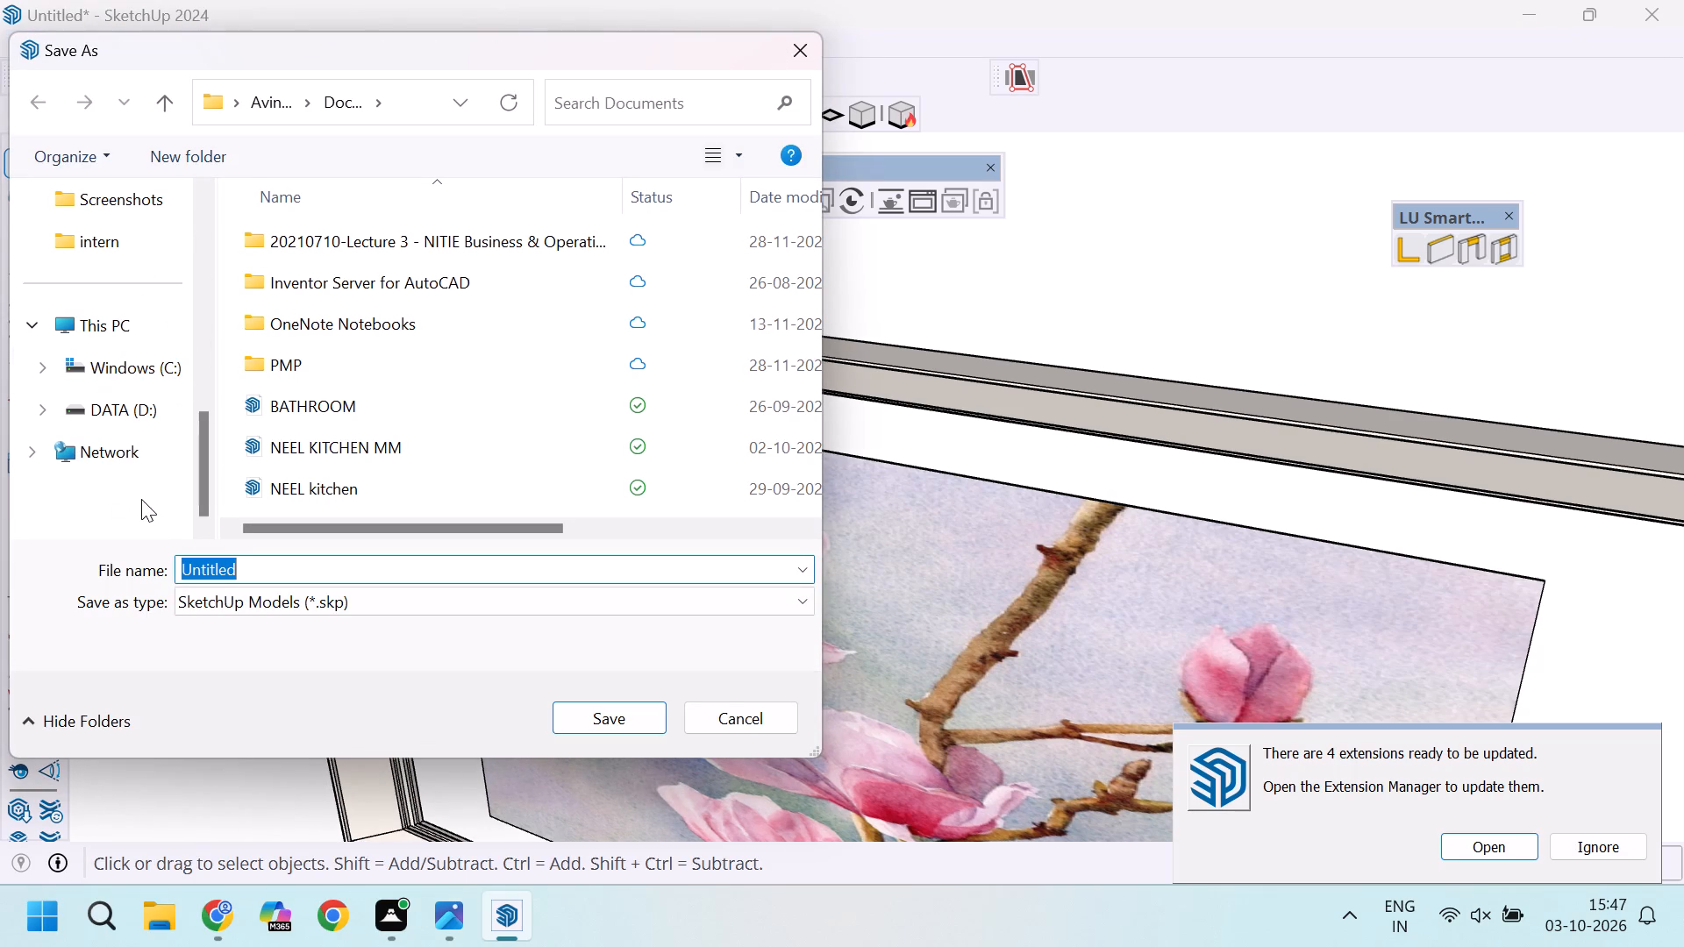
click(125, 417)
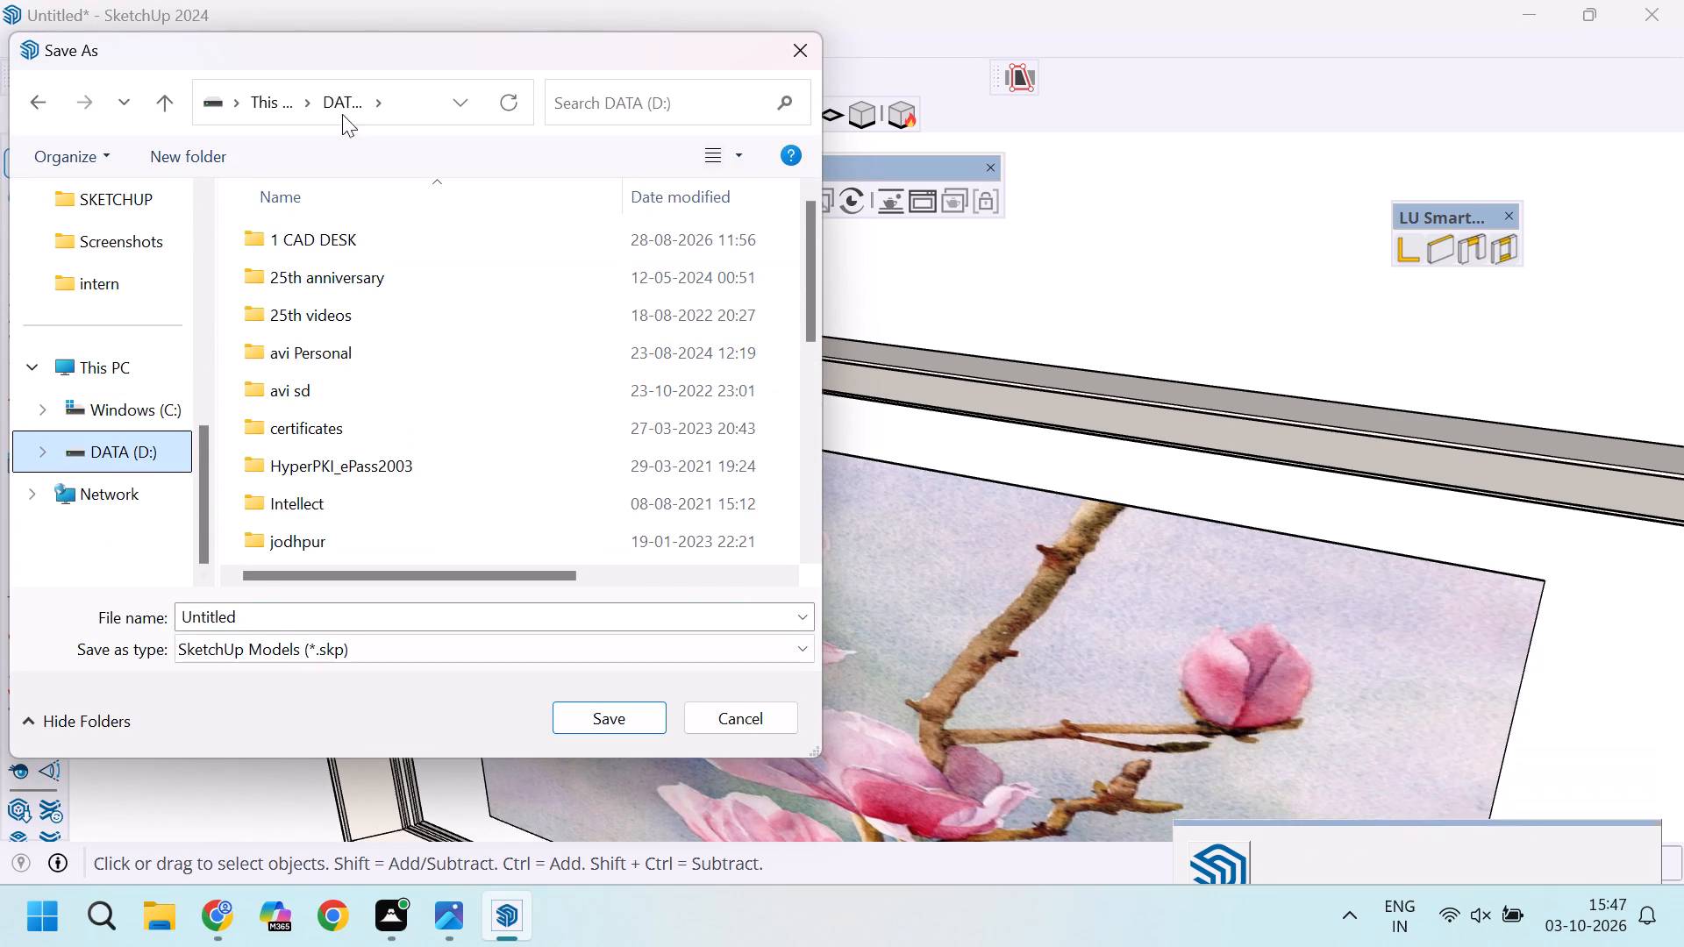
double_click(339, 231)
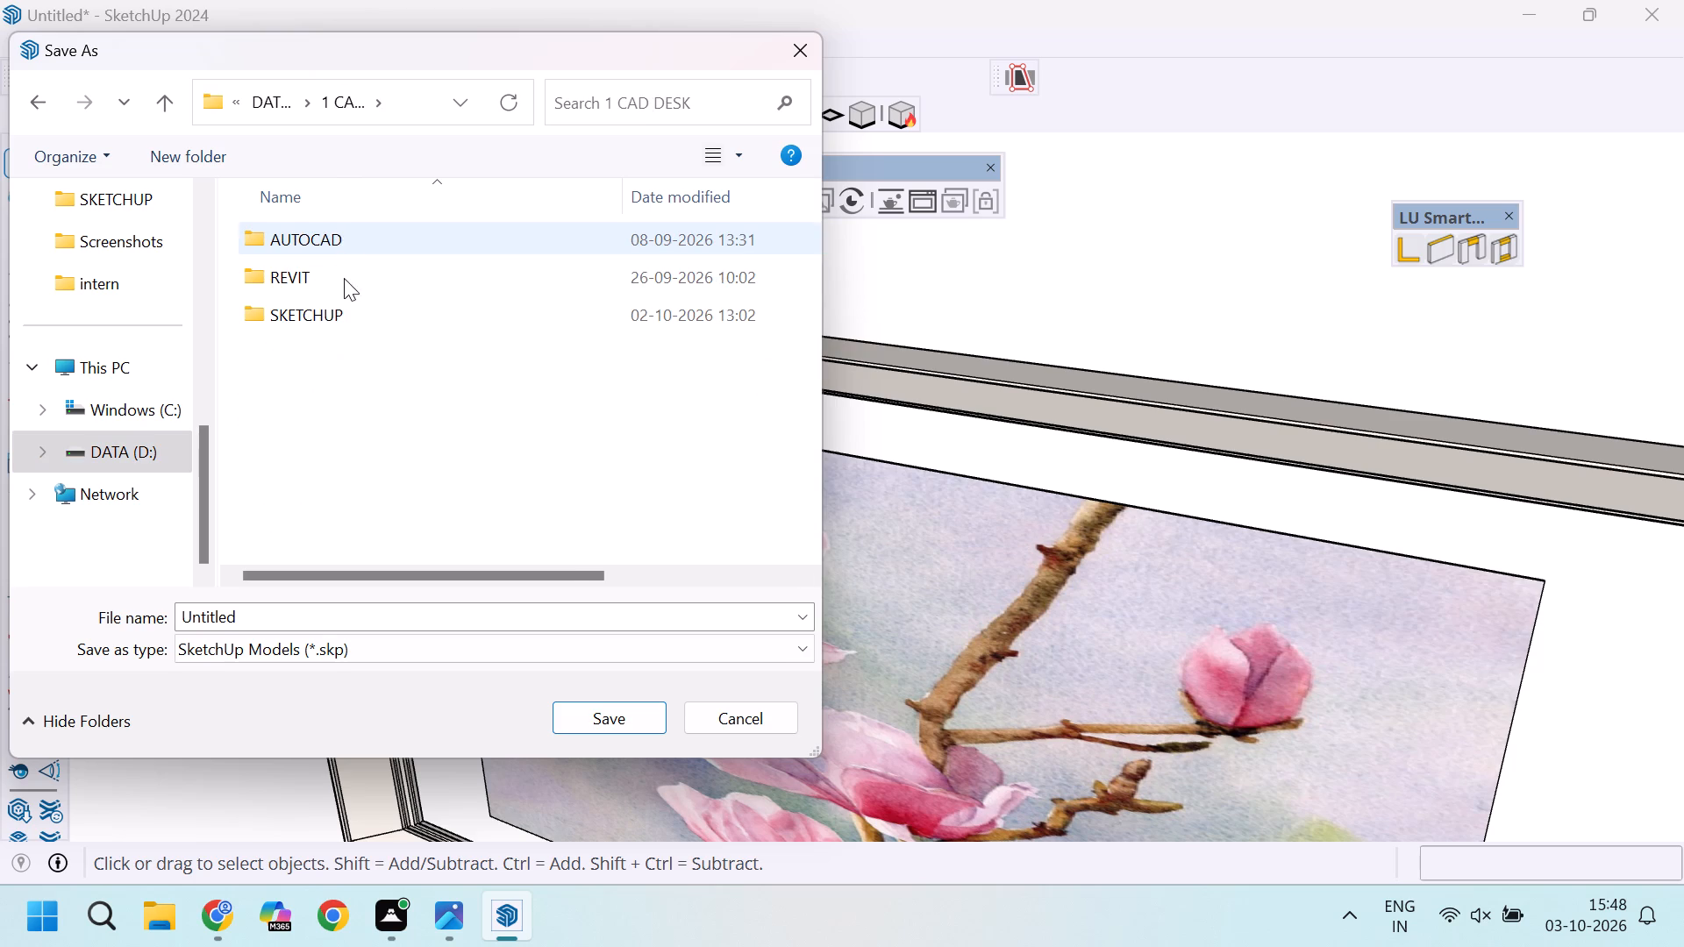
double_click(349, 317)
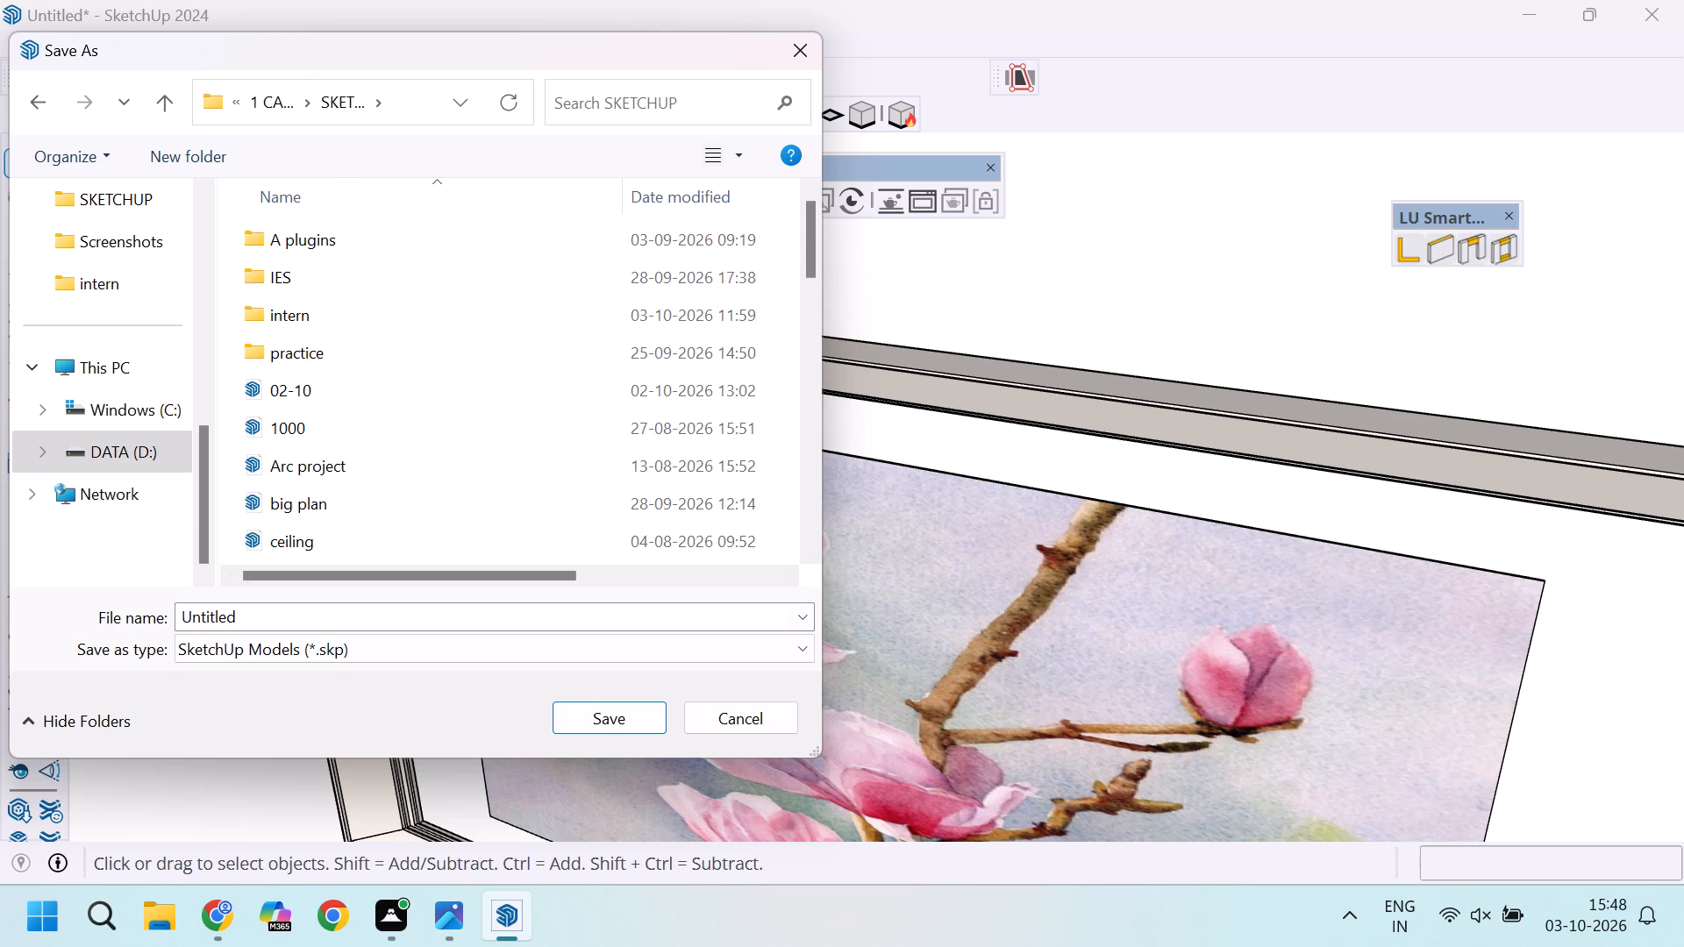
click(278, 623)
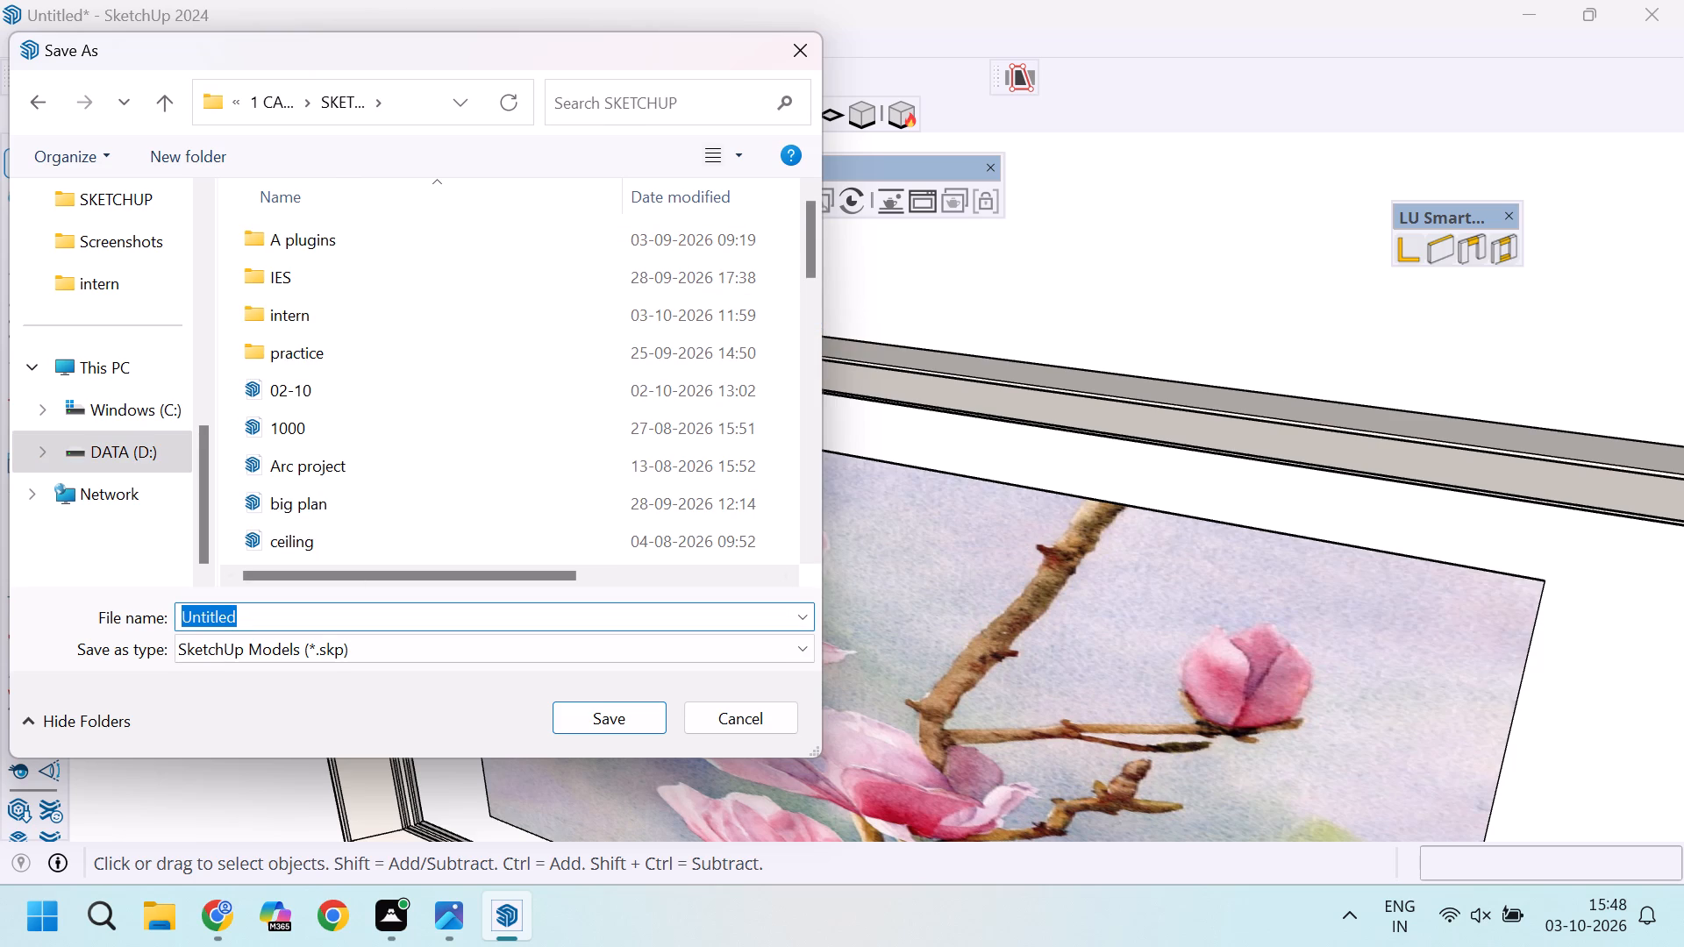
text(island)
key(space)
text(kitchen)
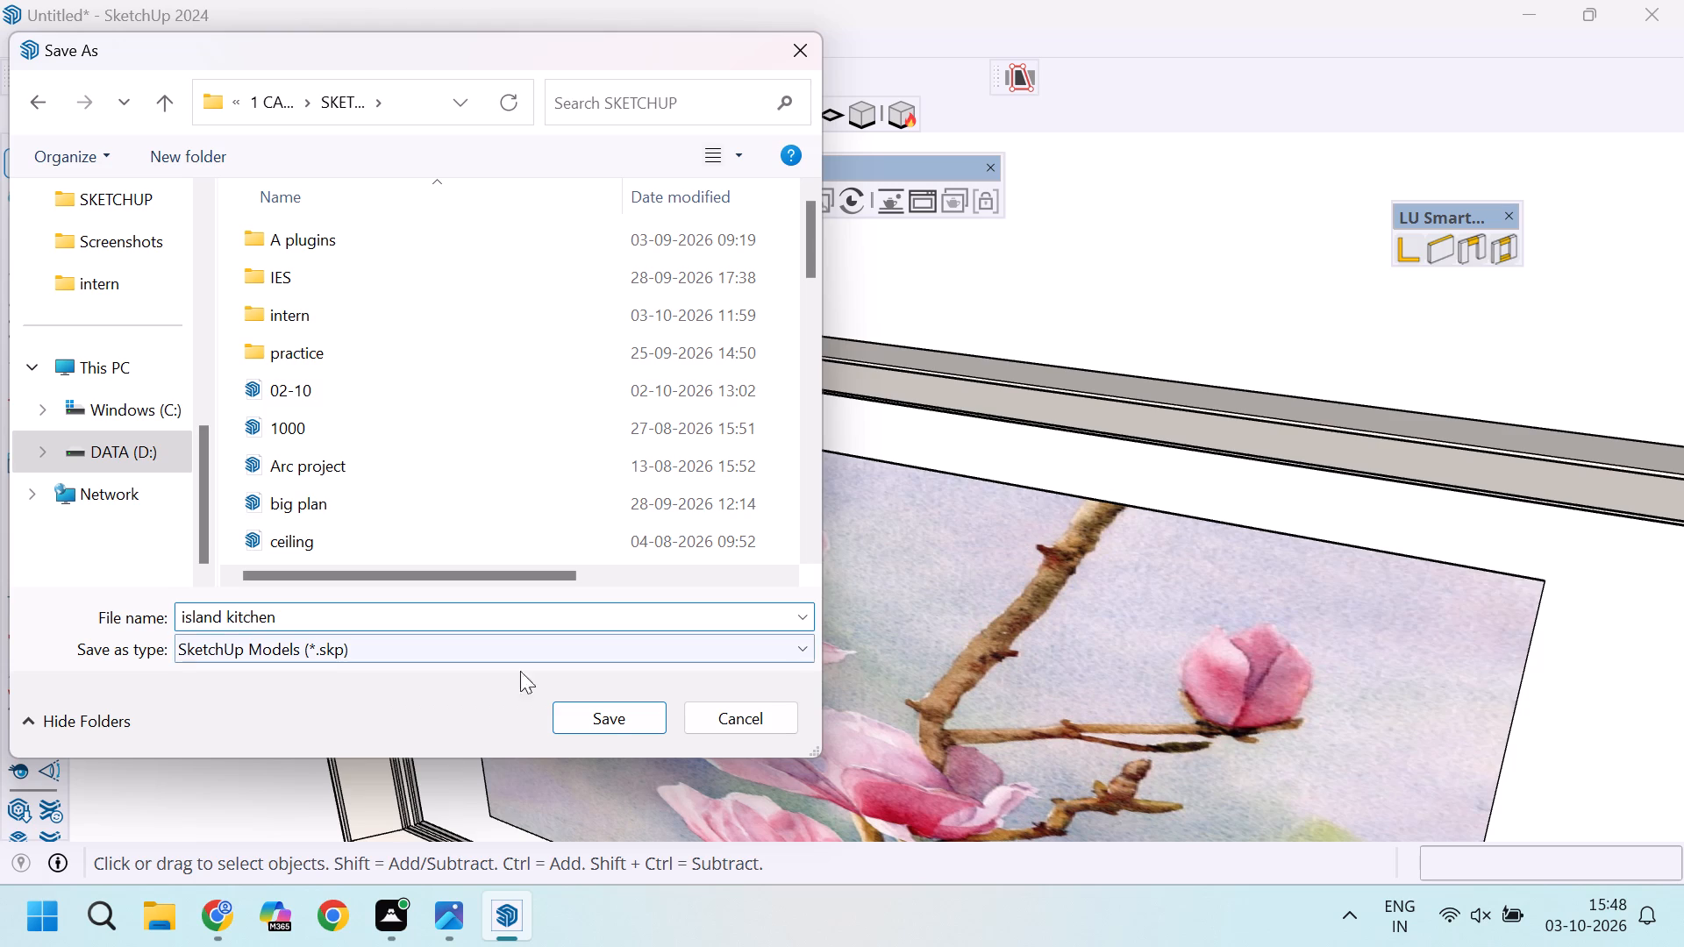
click(596, 723)
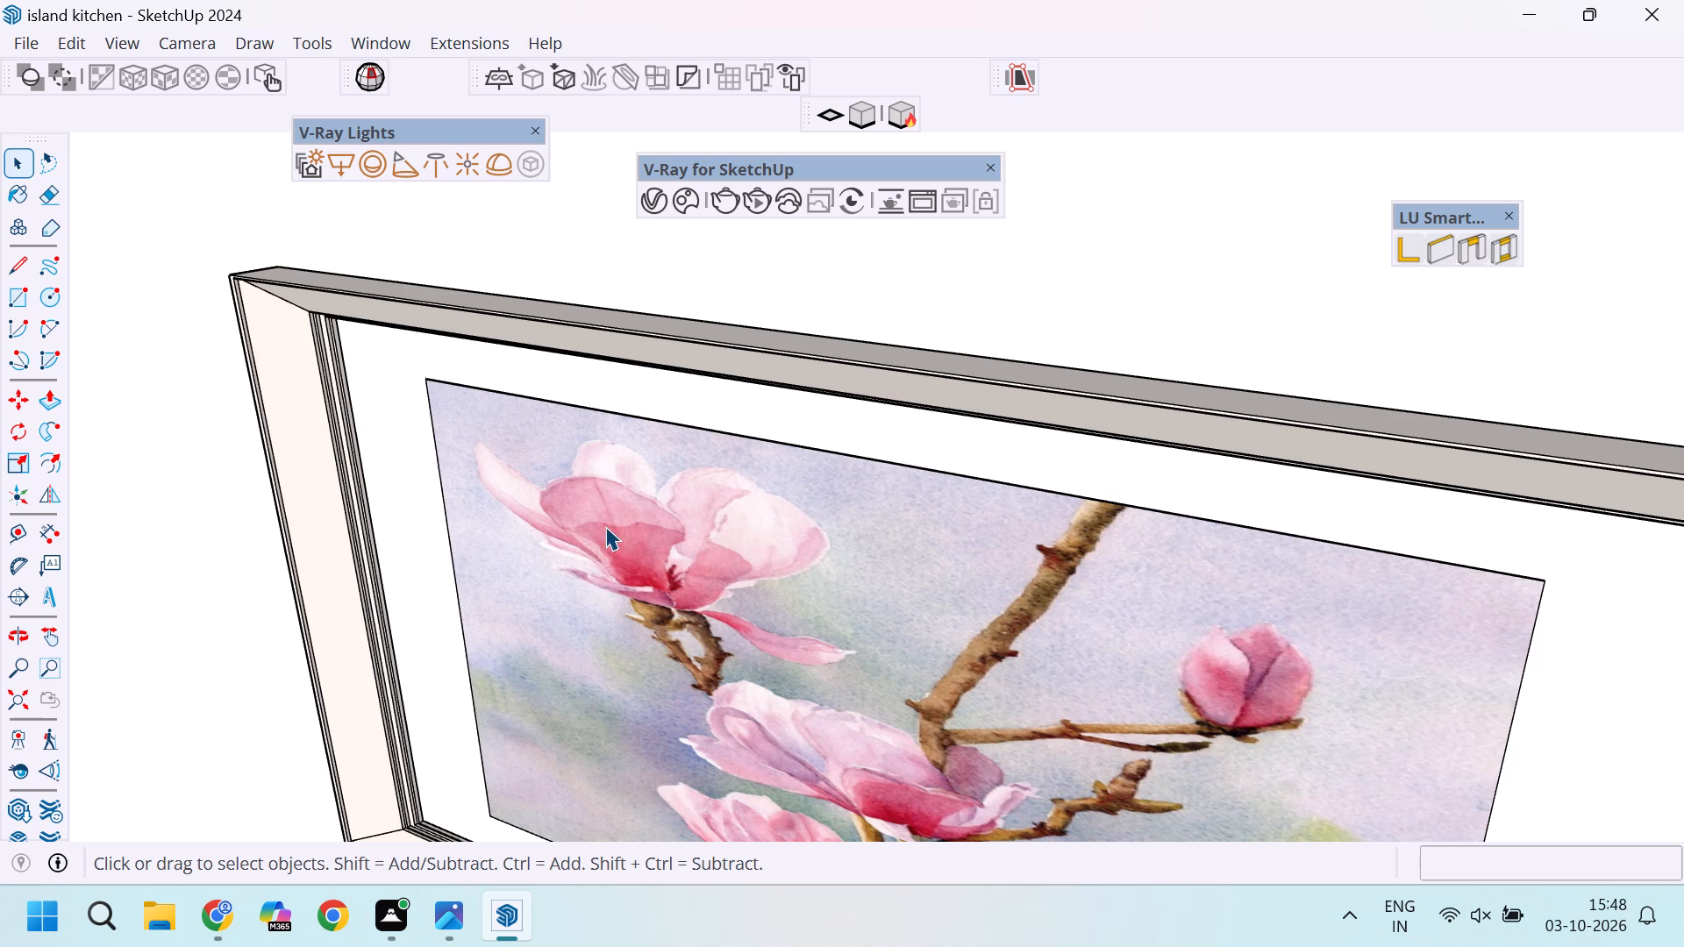
Move the framed magnolia picture by its top corner about 3' 2" to a higher spot on the side wall and deselect it.
scroll(625, 534, down, 18)
scroll(646, 524, down, 7)
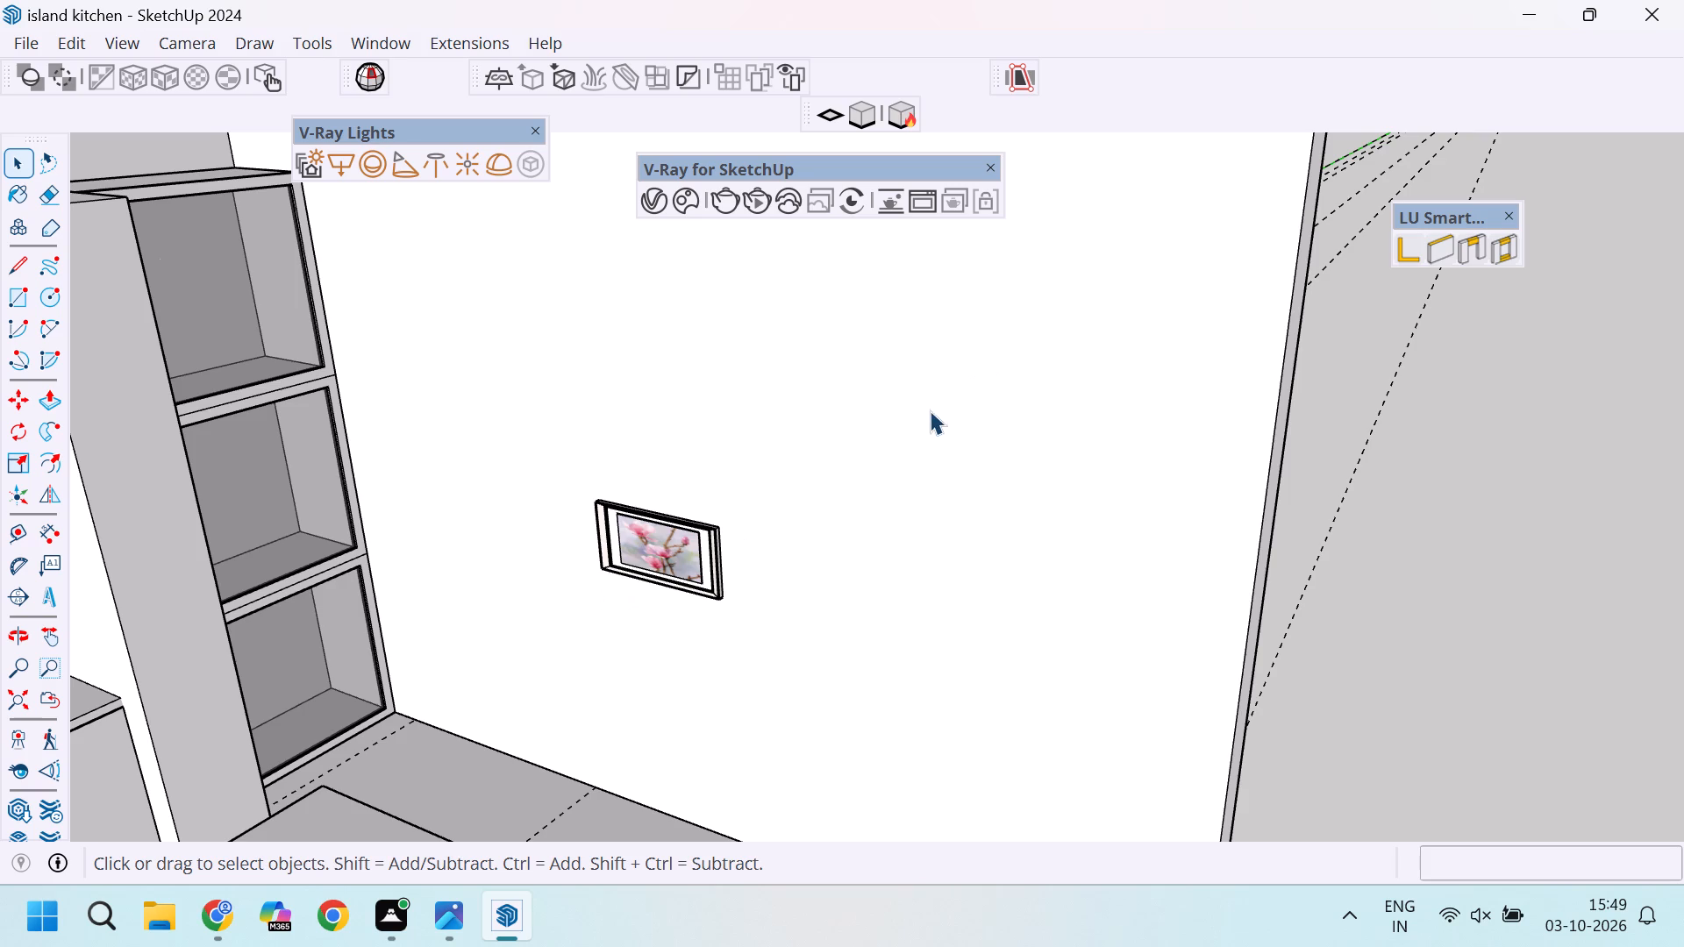
scroll(249, 413, down, 6)
scroll(569, 481, up, 5)
click(578, 486)
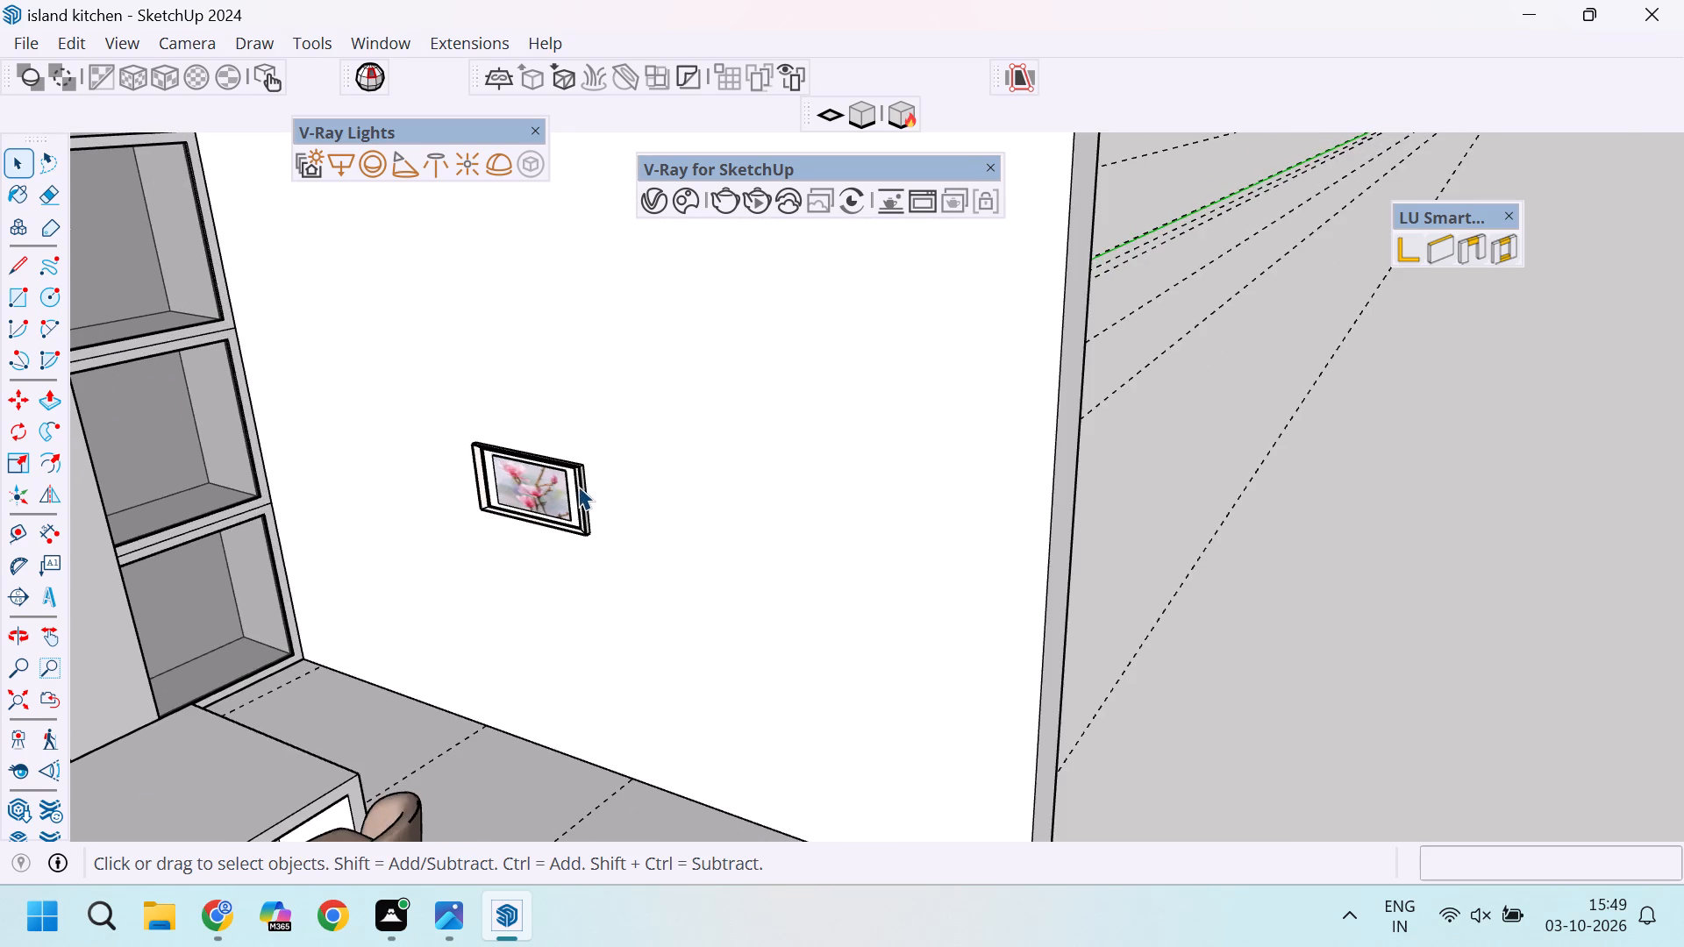
scroll(577, 485, up, 5)
key(m)
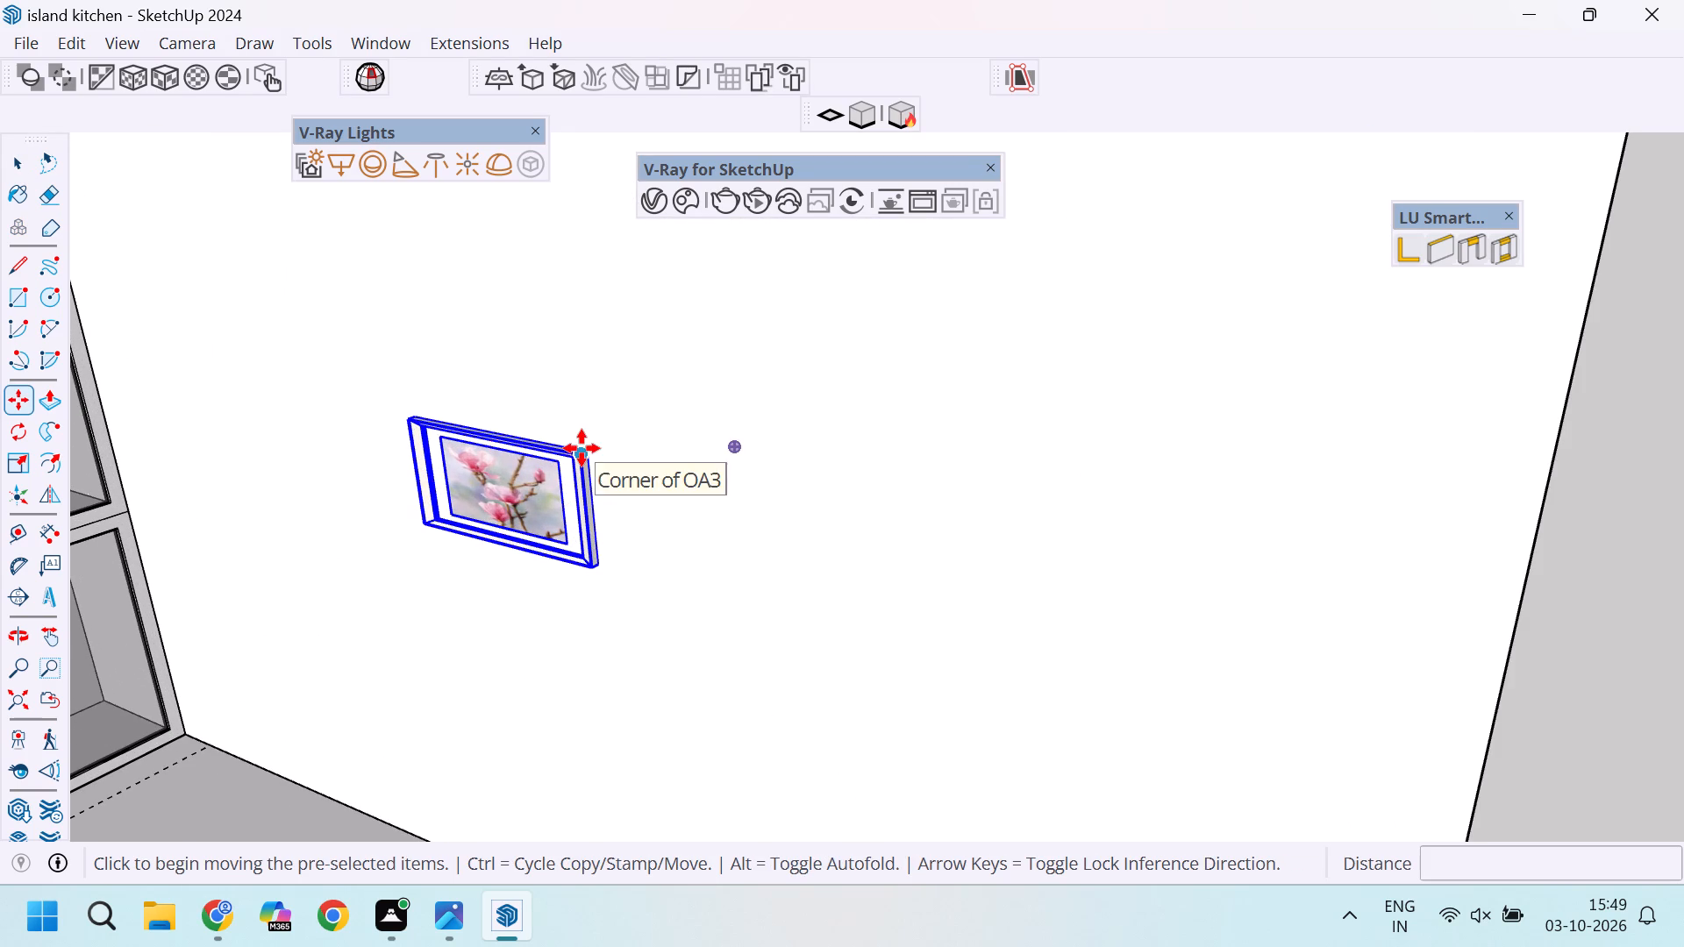
scroll(582, 448, up, 16)
click(596, 464)
scroll(588, 434, down, 8)
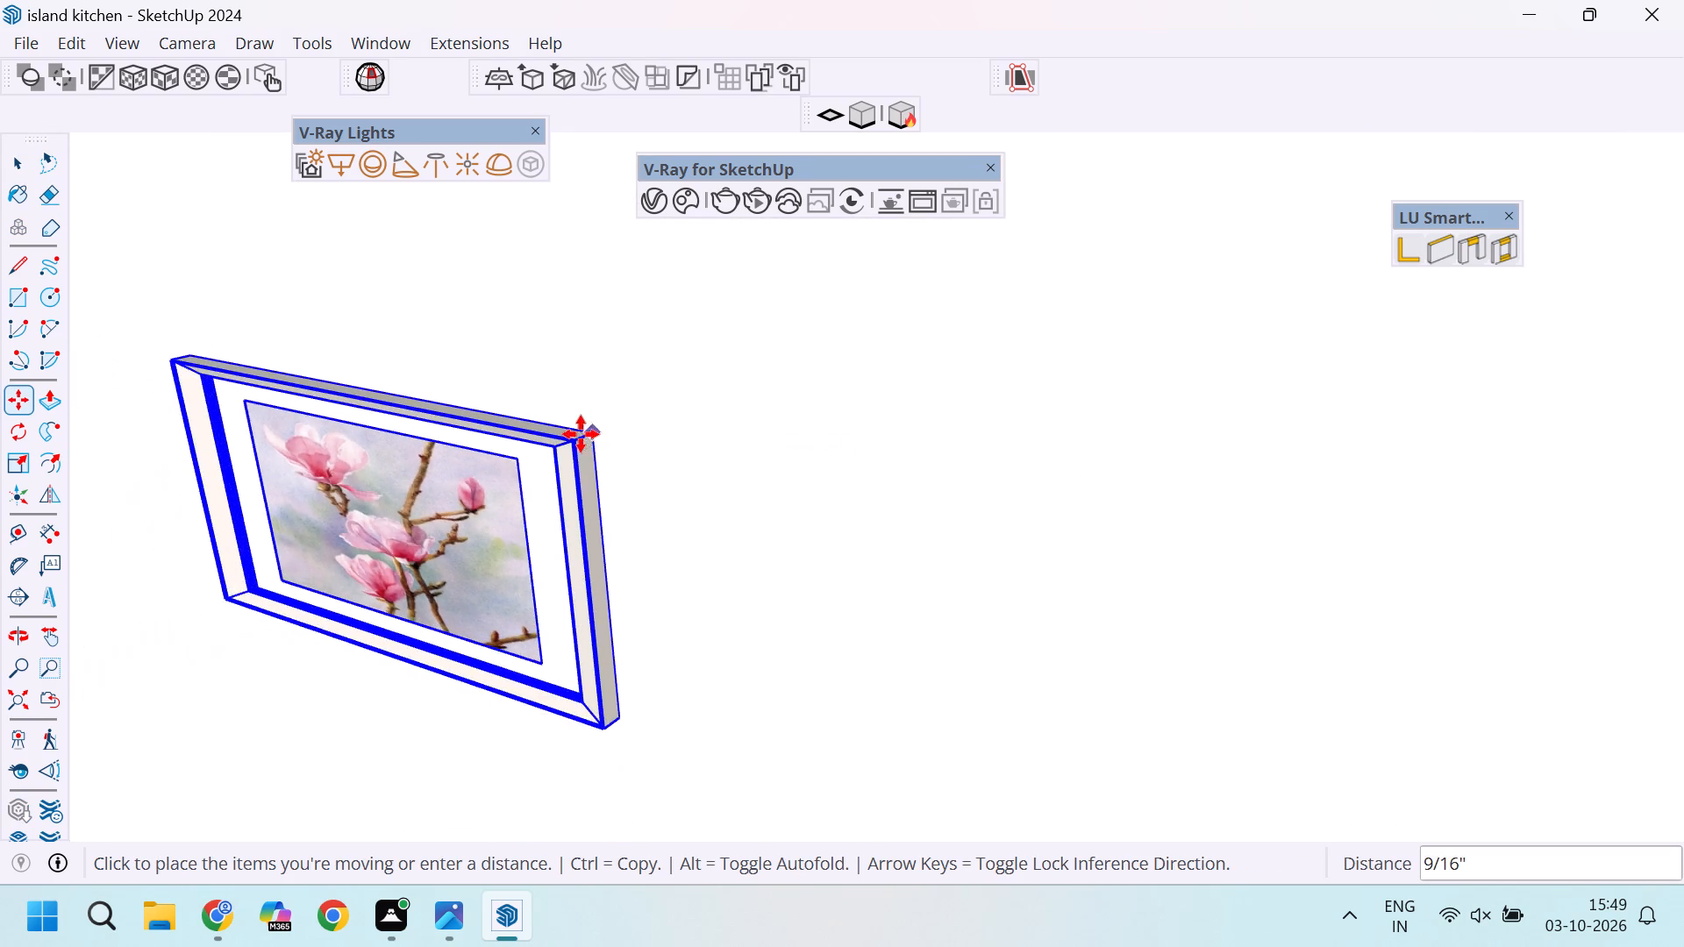
scroll(581, 434, down, 16)
scroll(475, 343, down, 10)
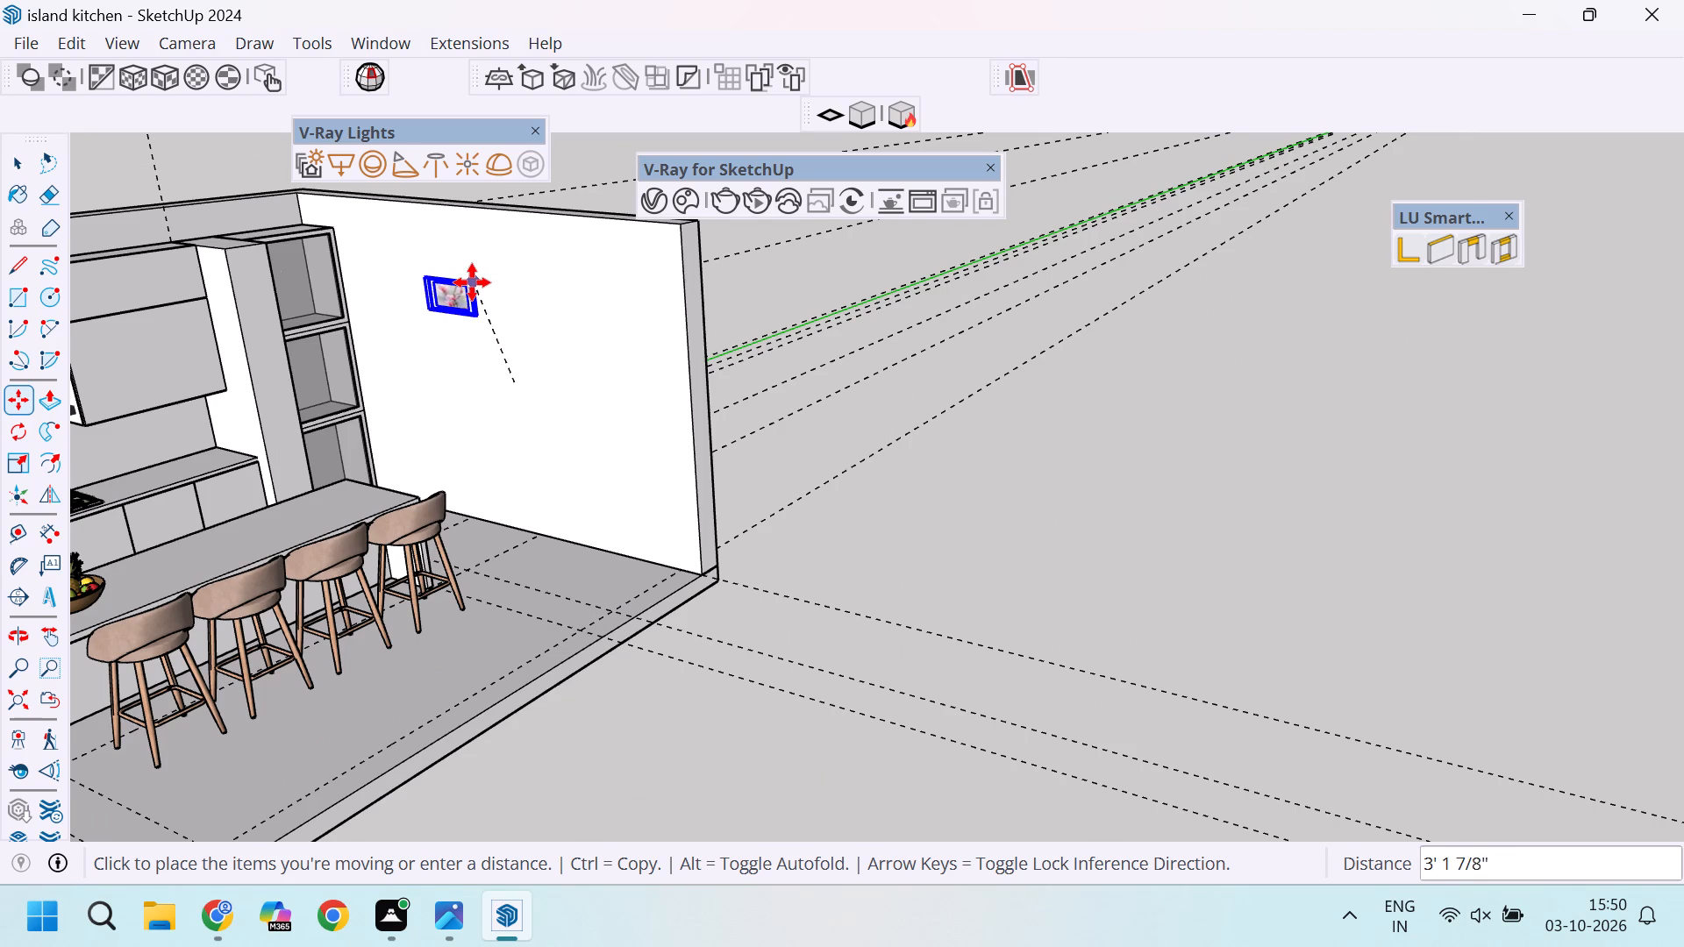
click(472, 282)
key(space)
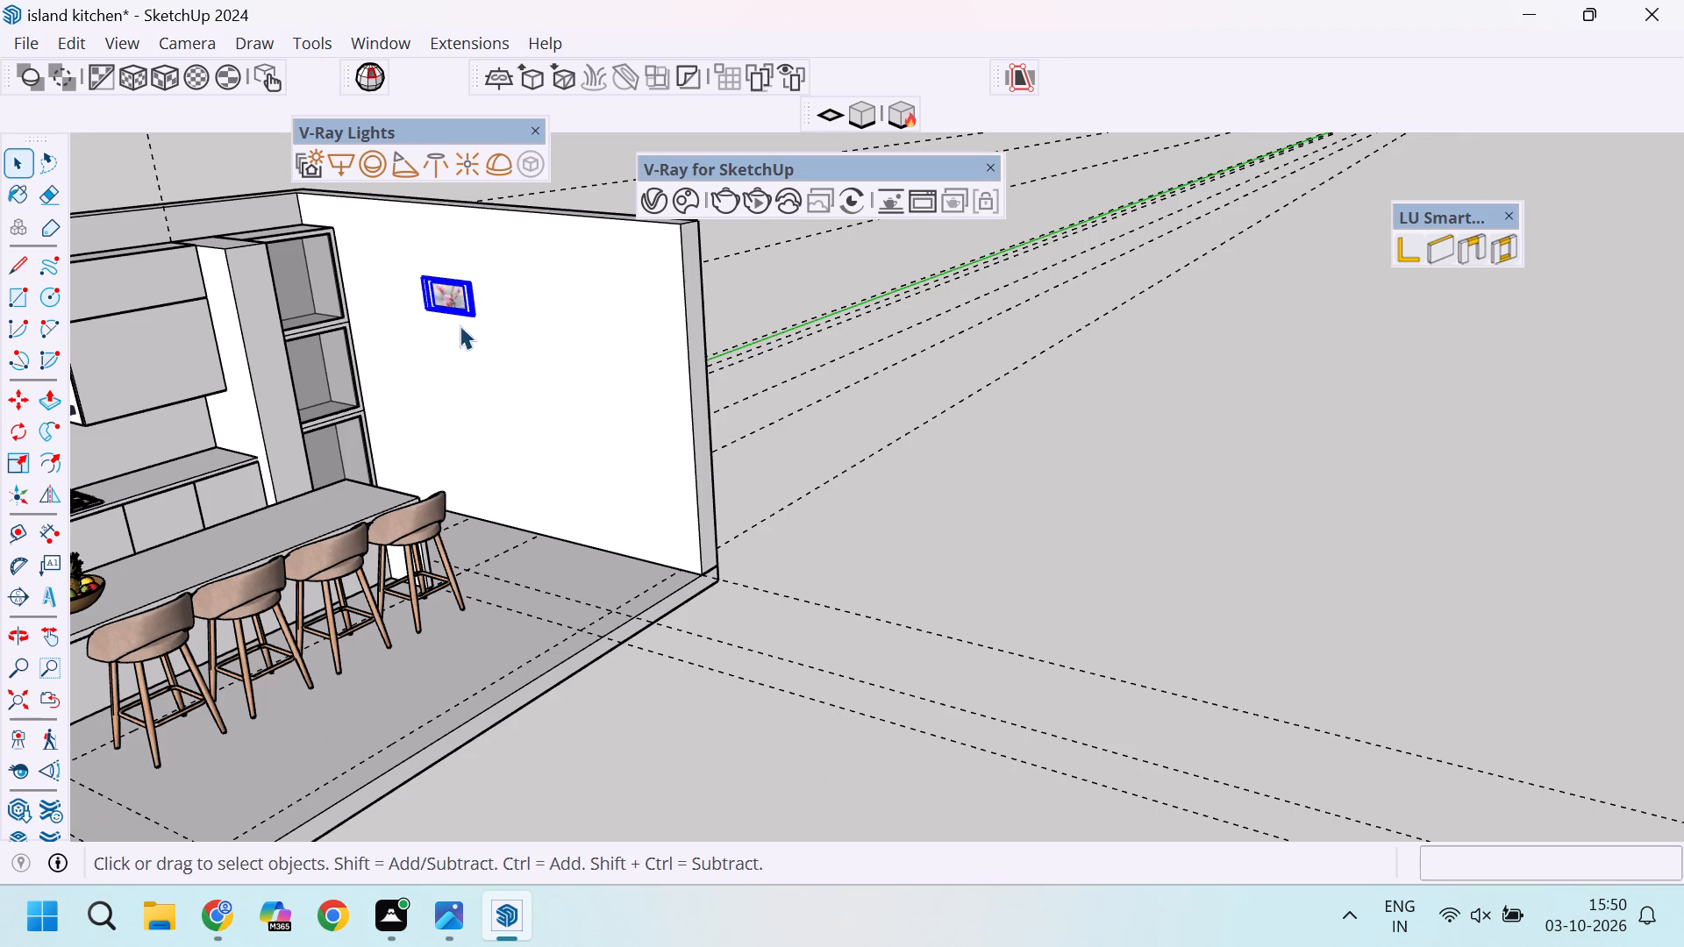
middle_drag(456, 355, 517, 365)
scroll(397, 364, up, 7)
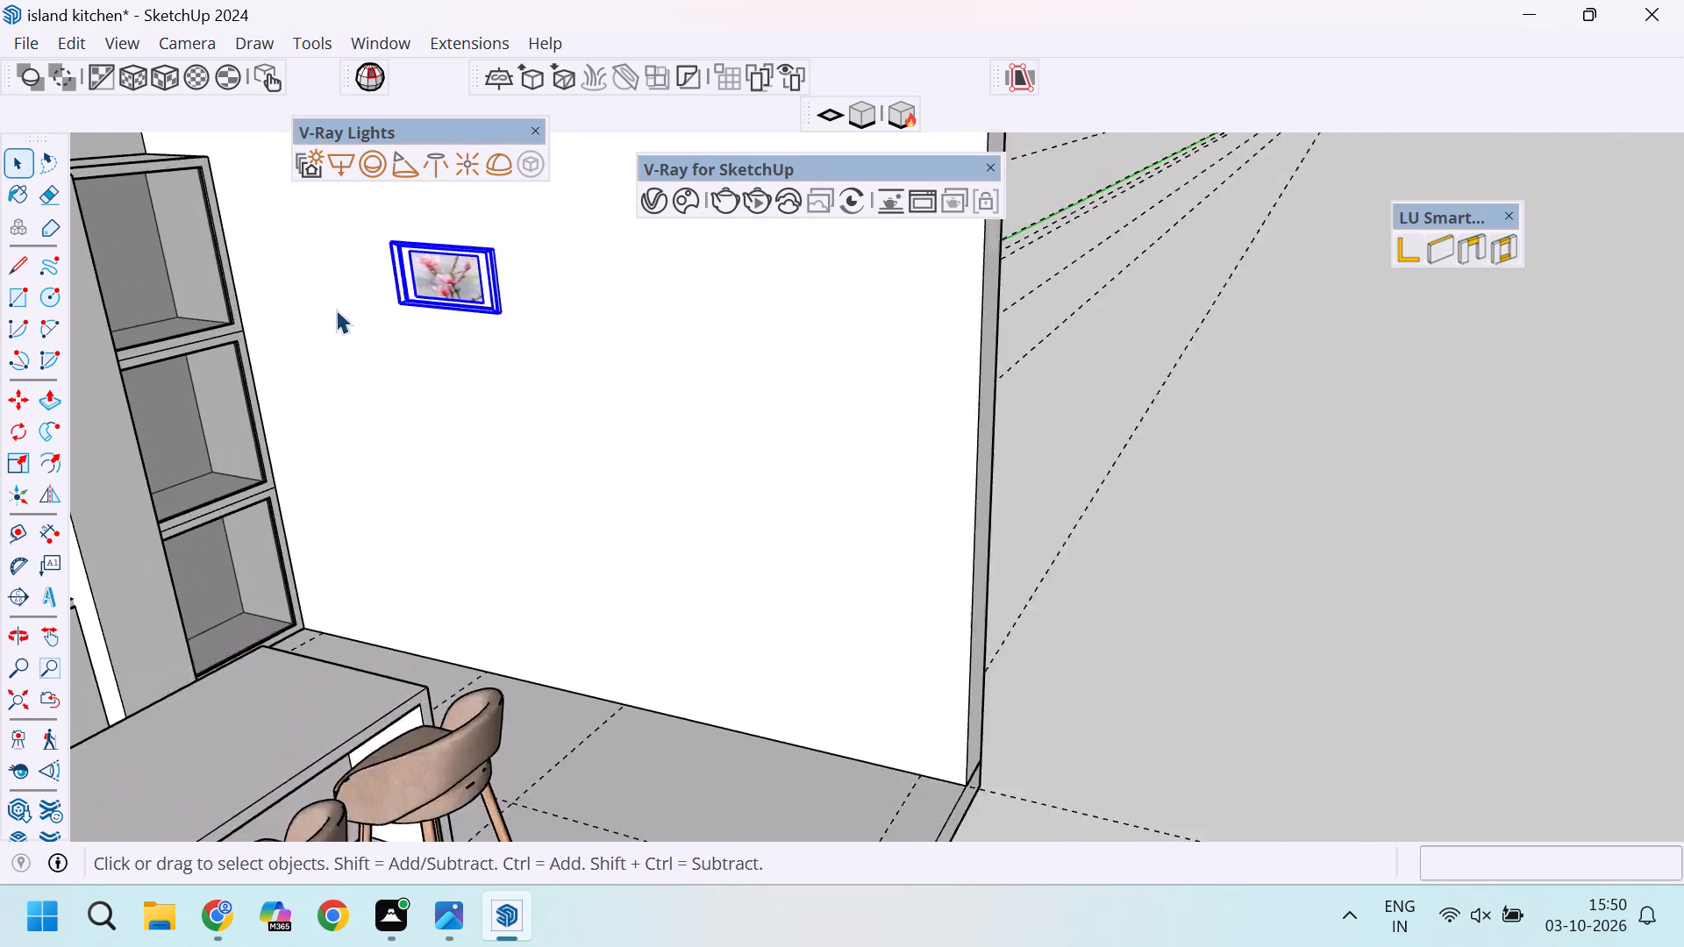
scroll(336, 310, up, 1)
scroll(382, 398, down, 9)
scroll(364, 354, up, 7)
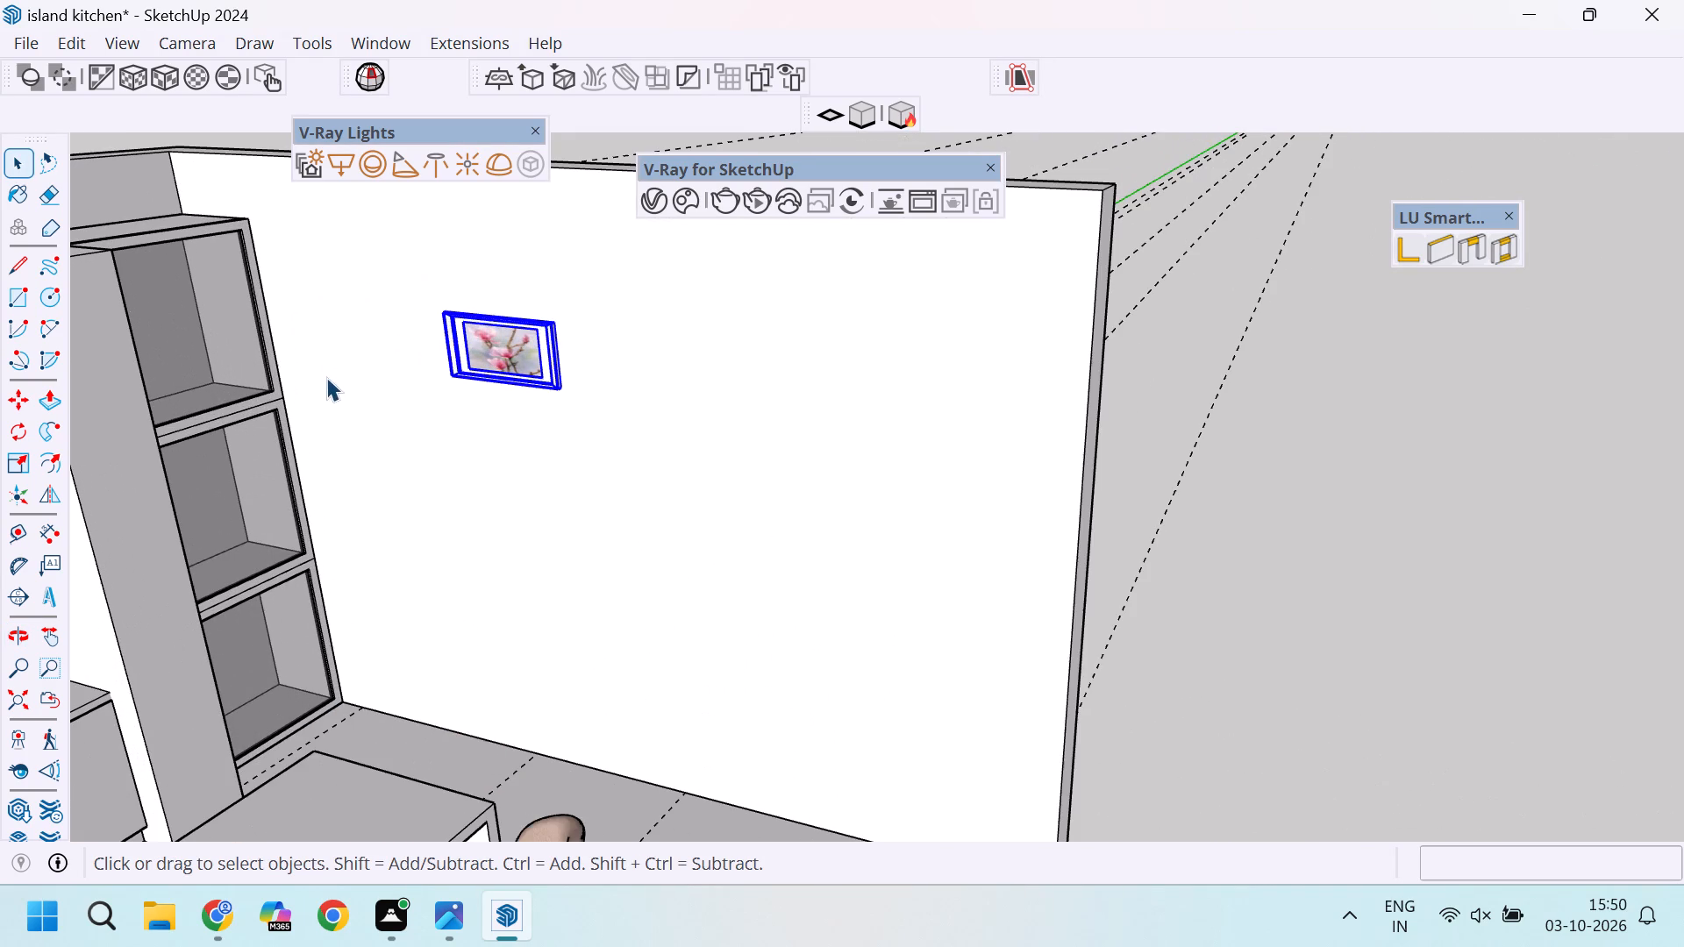
scroll(425, 622, down, 3)
click(1187, 449)
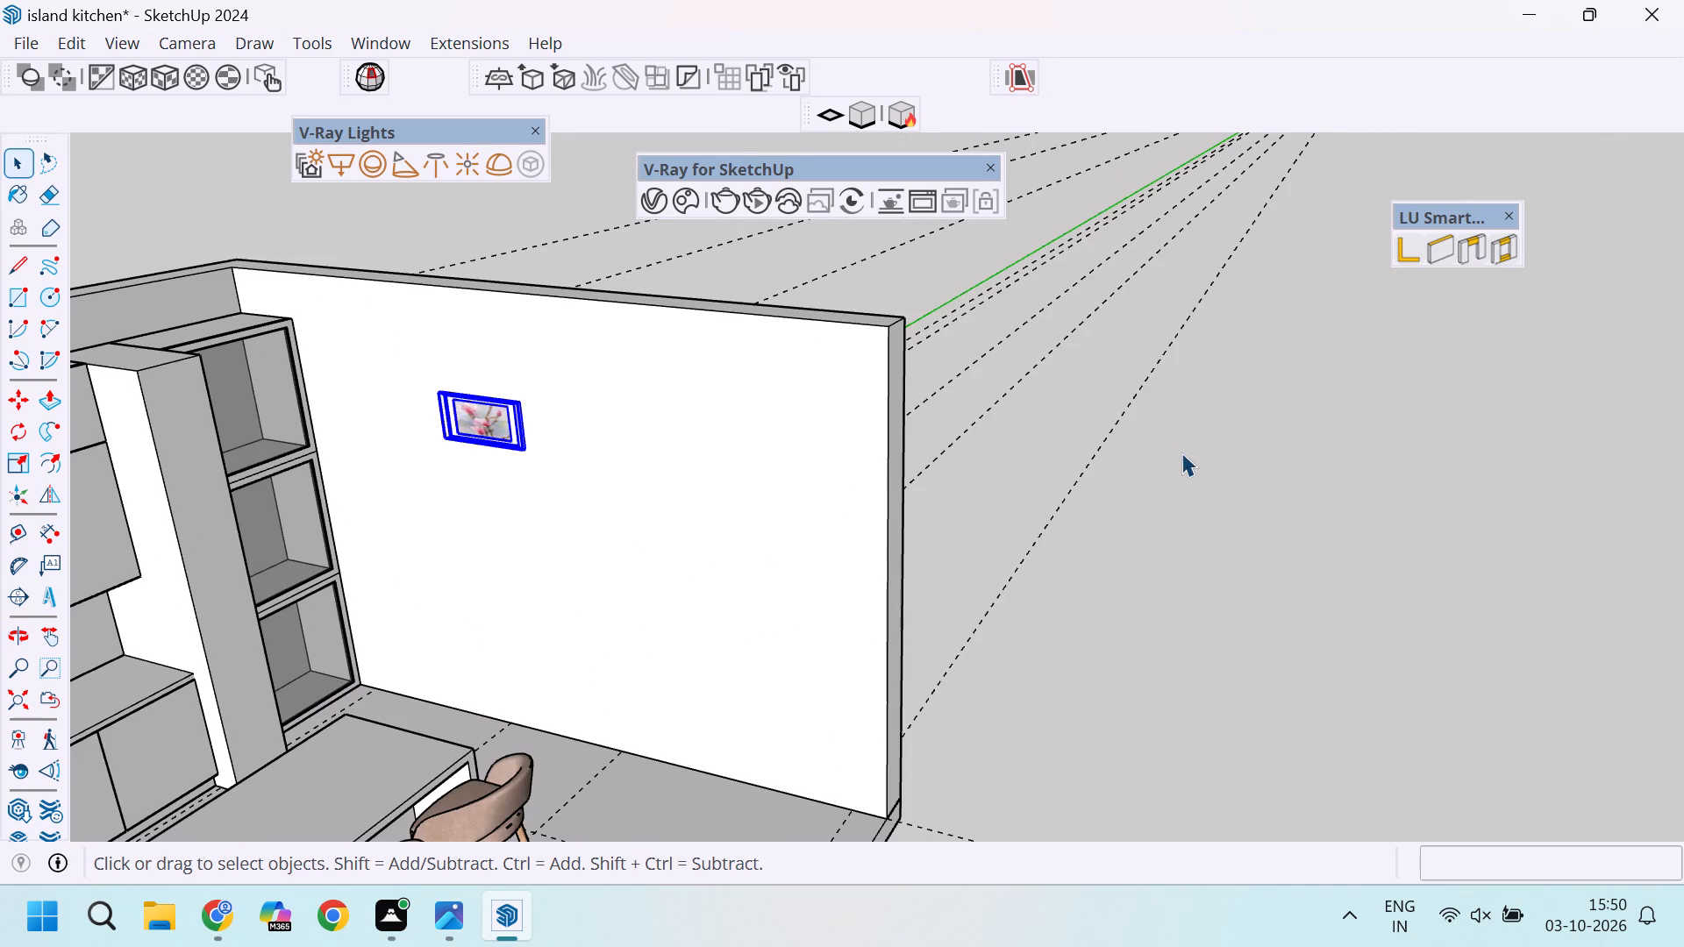
Show the reference kitchen photo beside the model and compare the framed picture's placement on the side wall.
scroll(457, 424, up, 3)
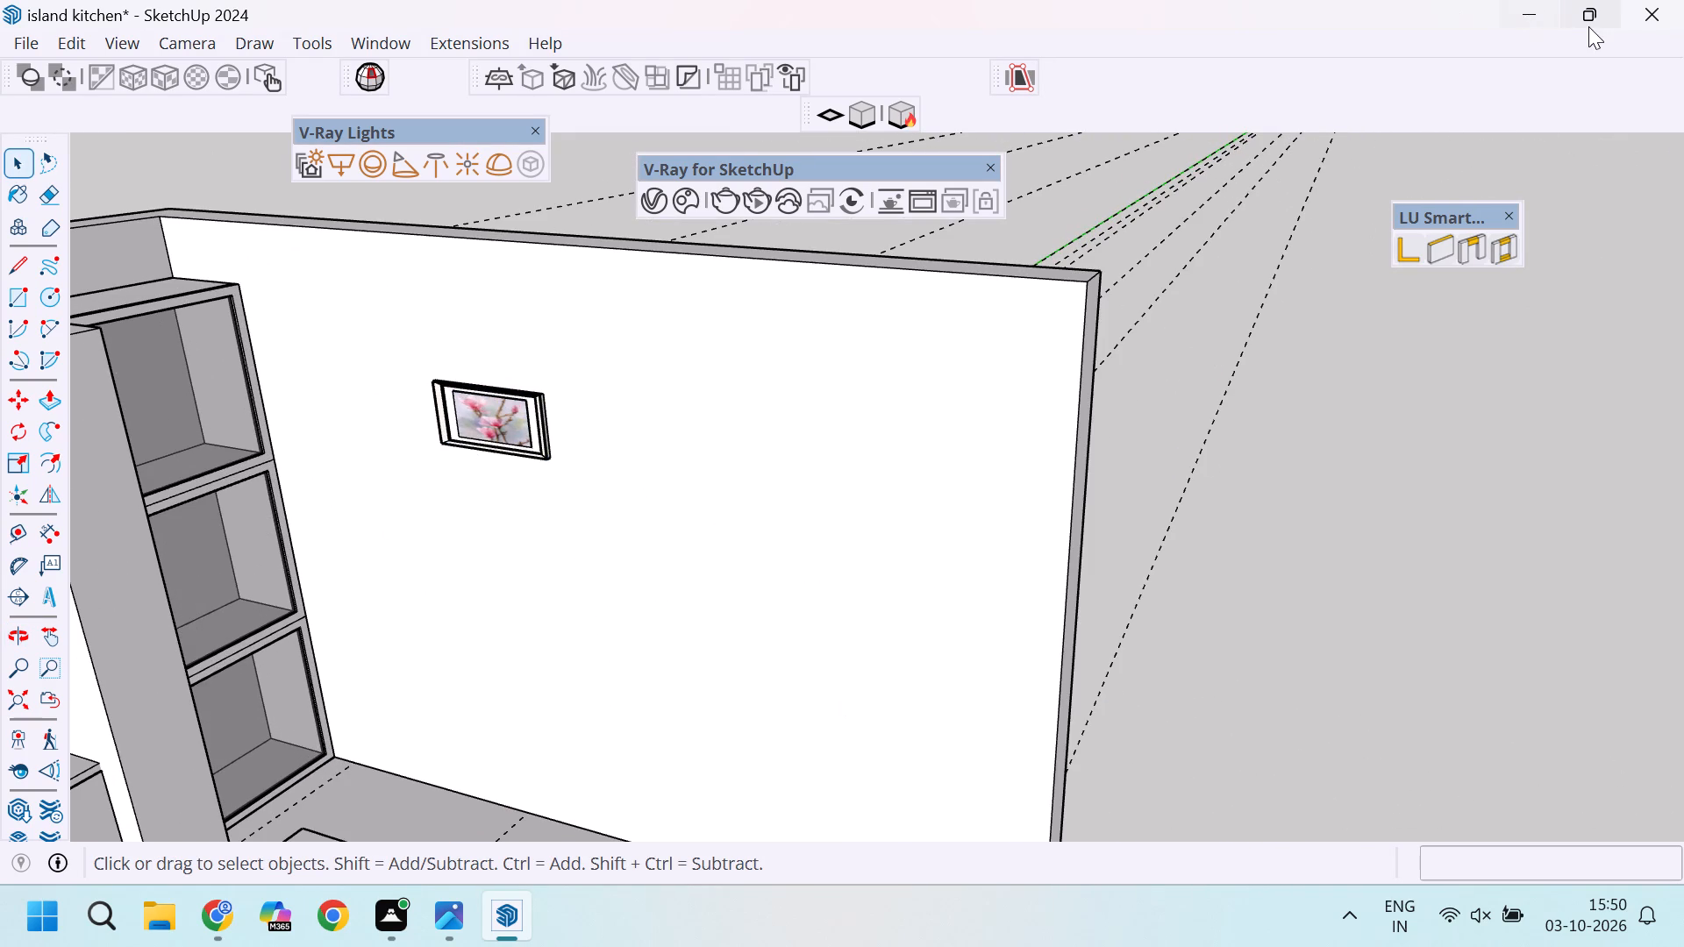
click(1588, 26)
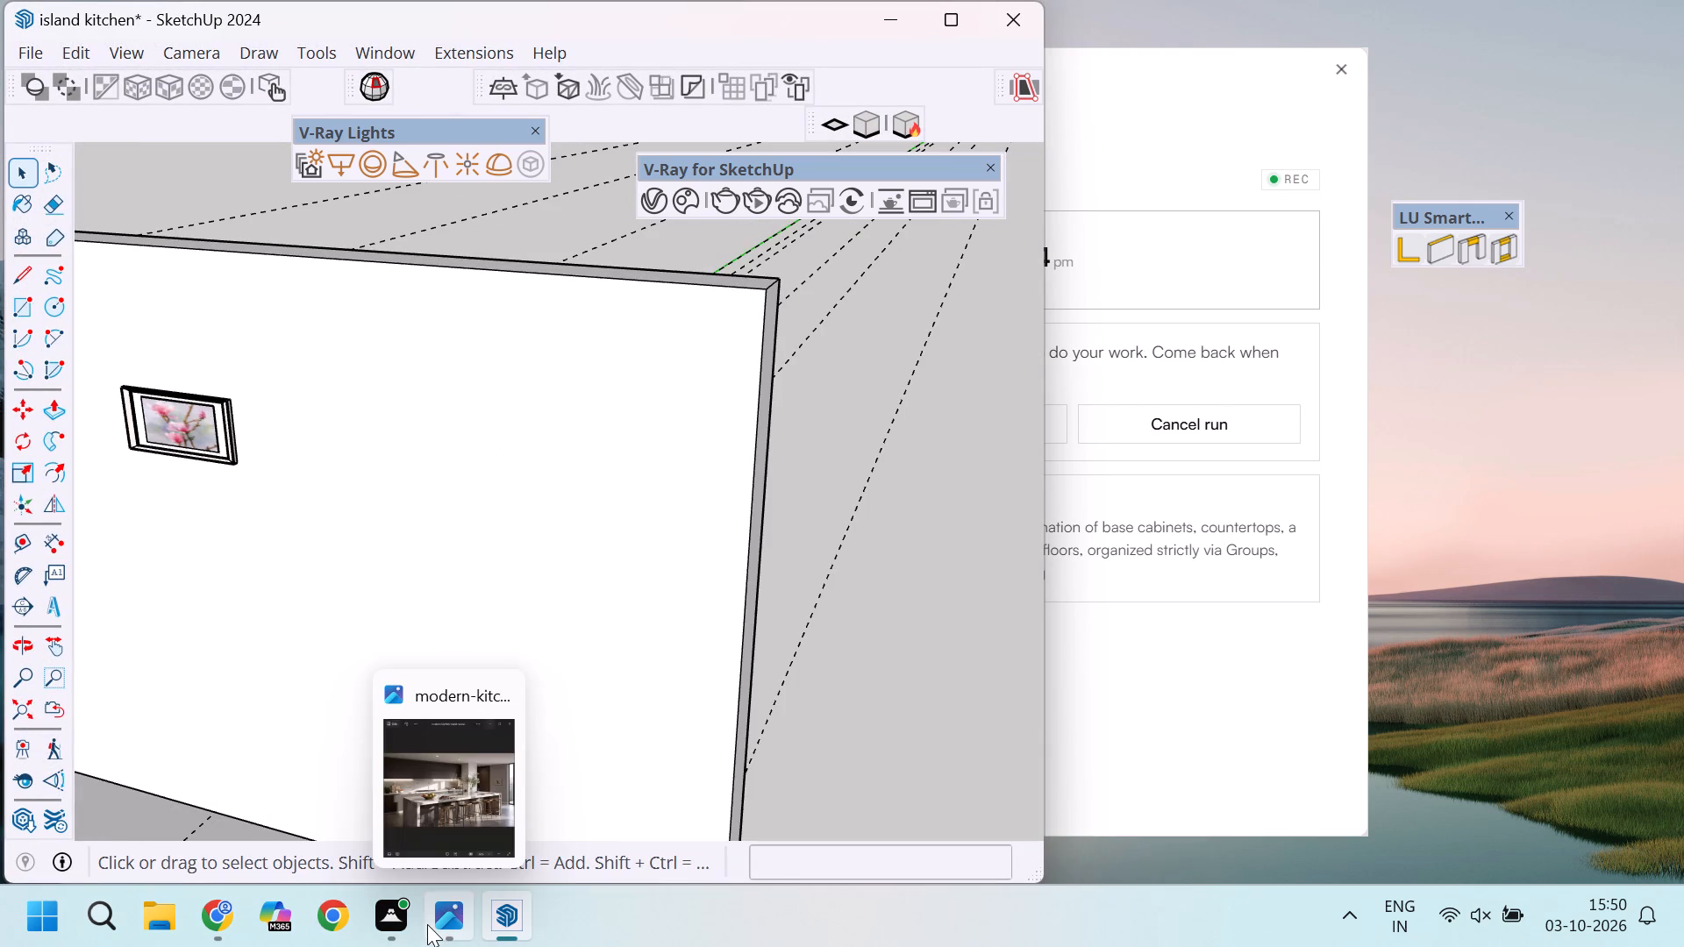
click(460, 818)
scroll(500, 501, down, 3)
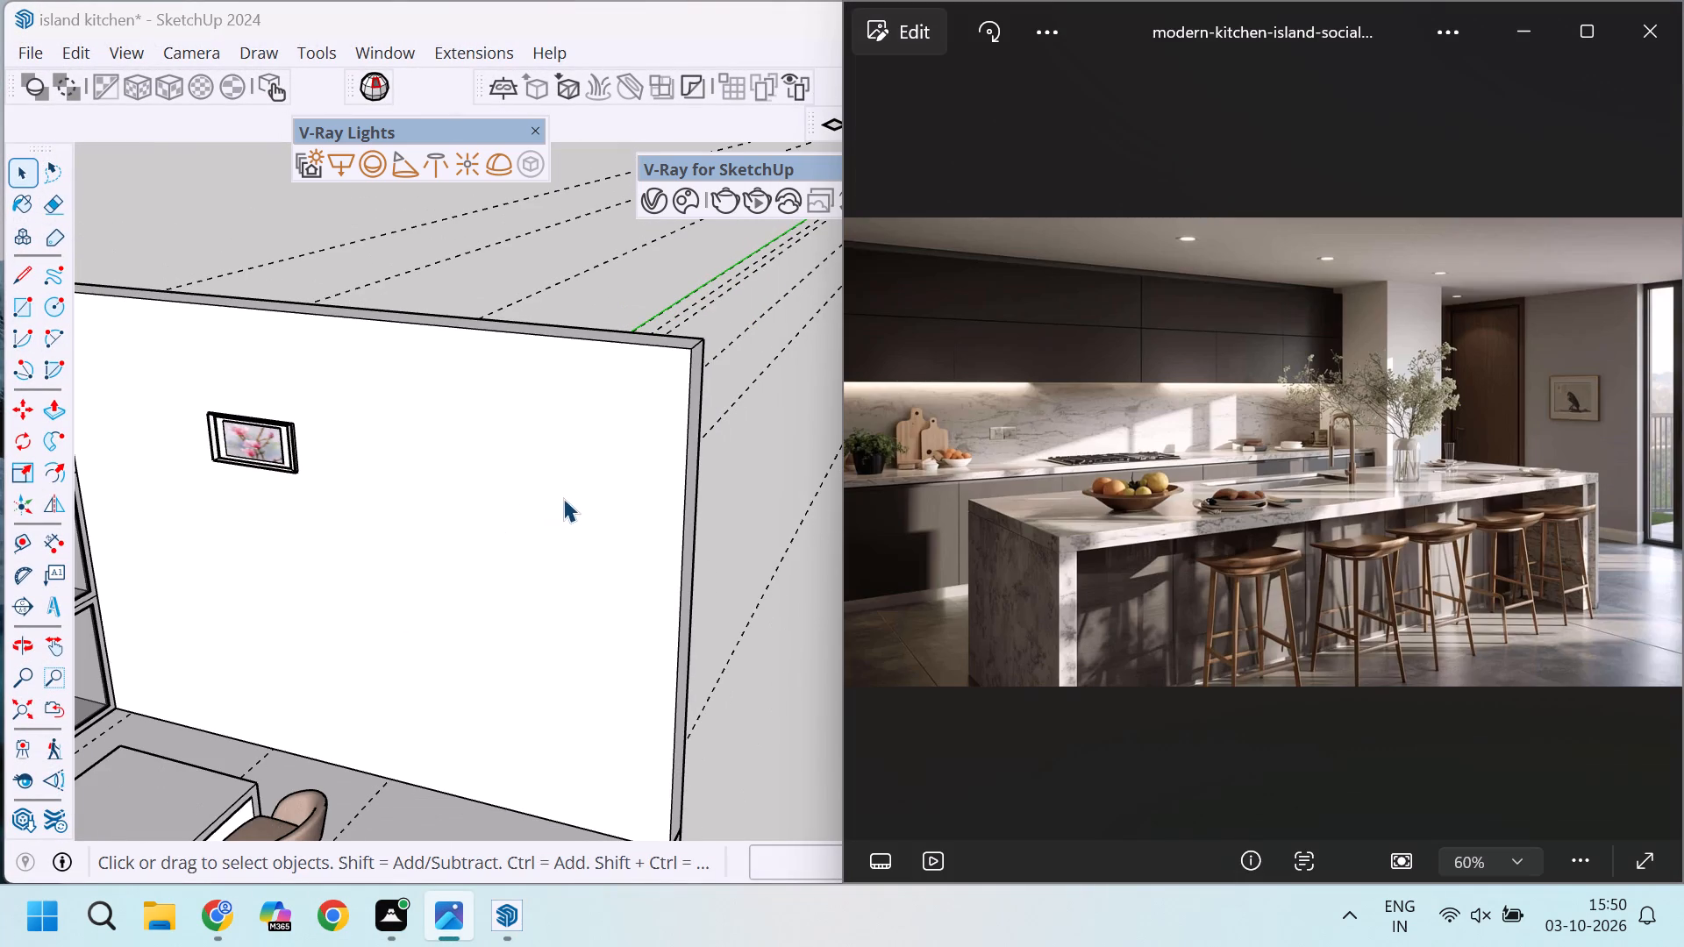
scroll(577, 477, down, 4)
scroll(338, 494, up, 2)
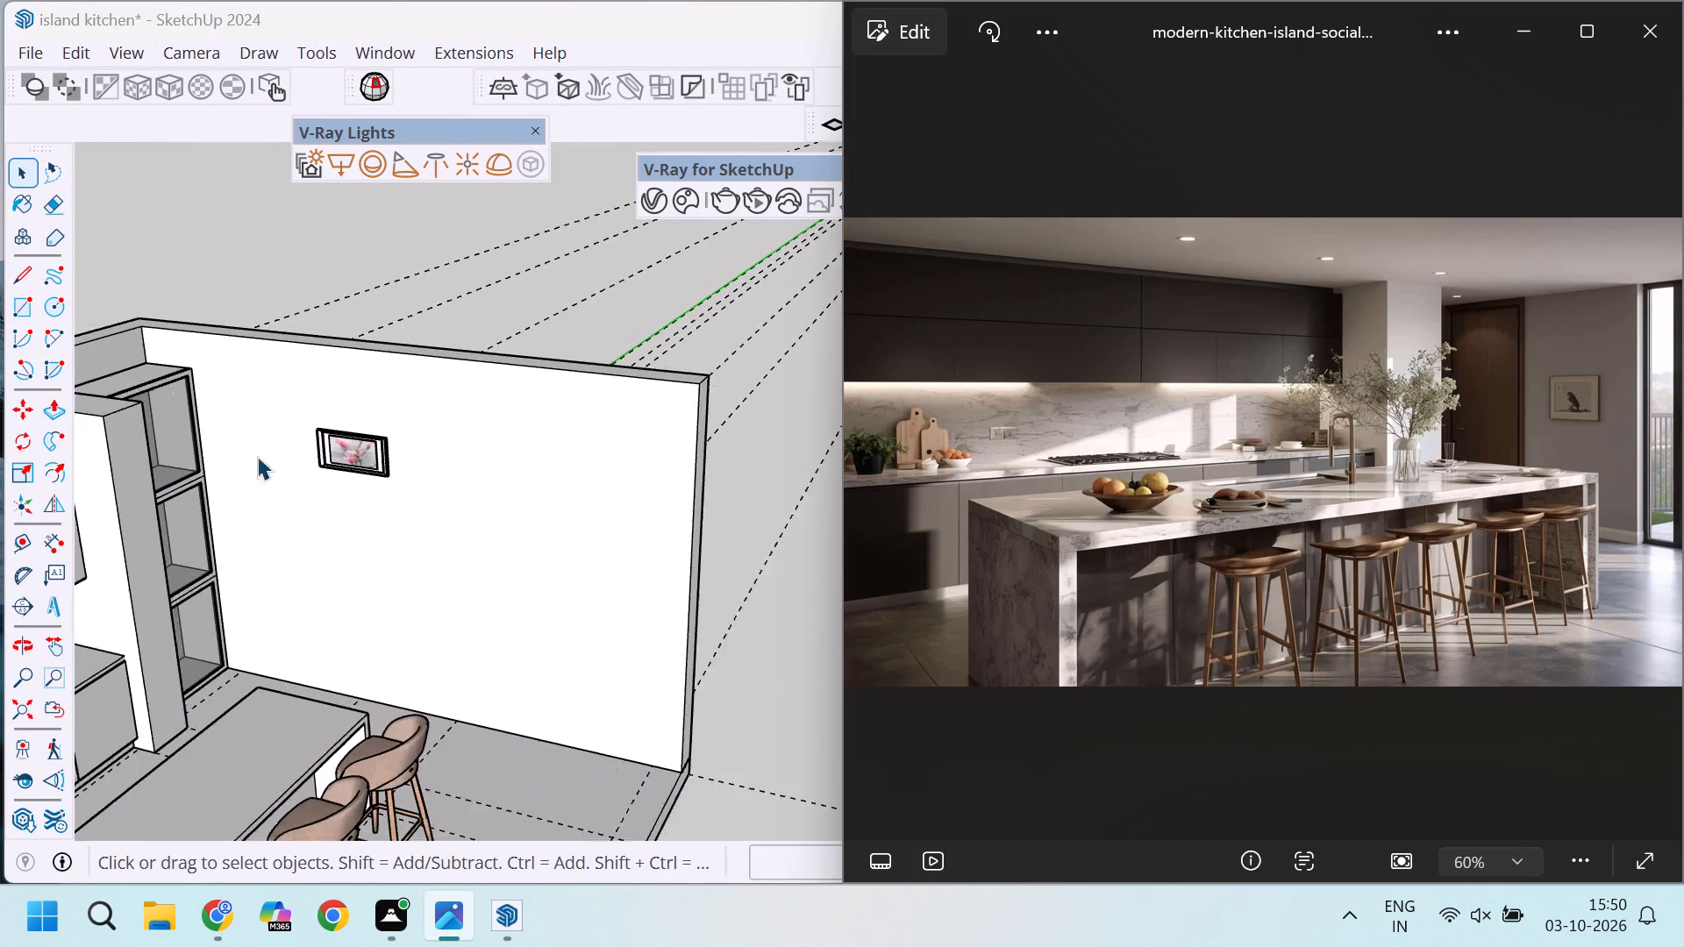
scroll(257, 456, up, 1)
scroll(204, 401, up, 3)
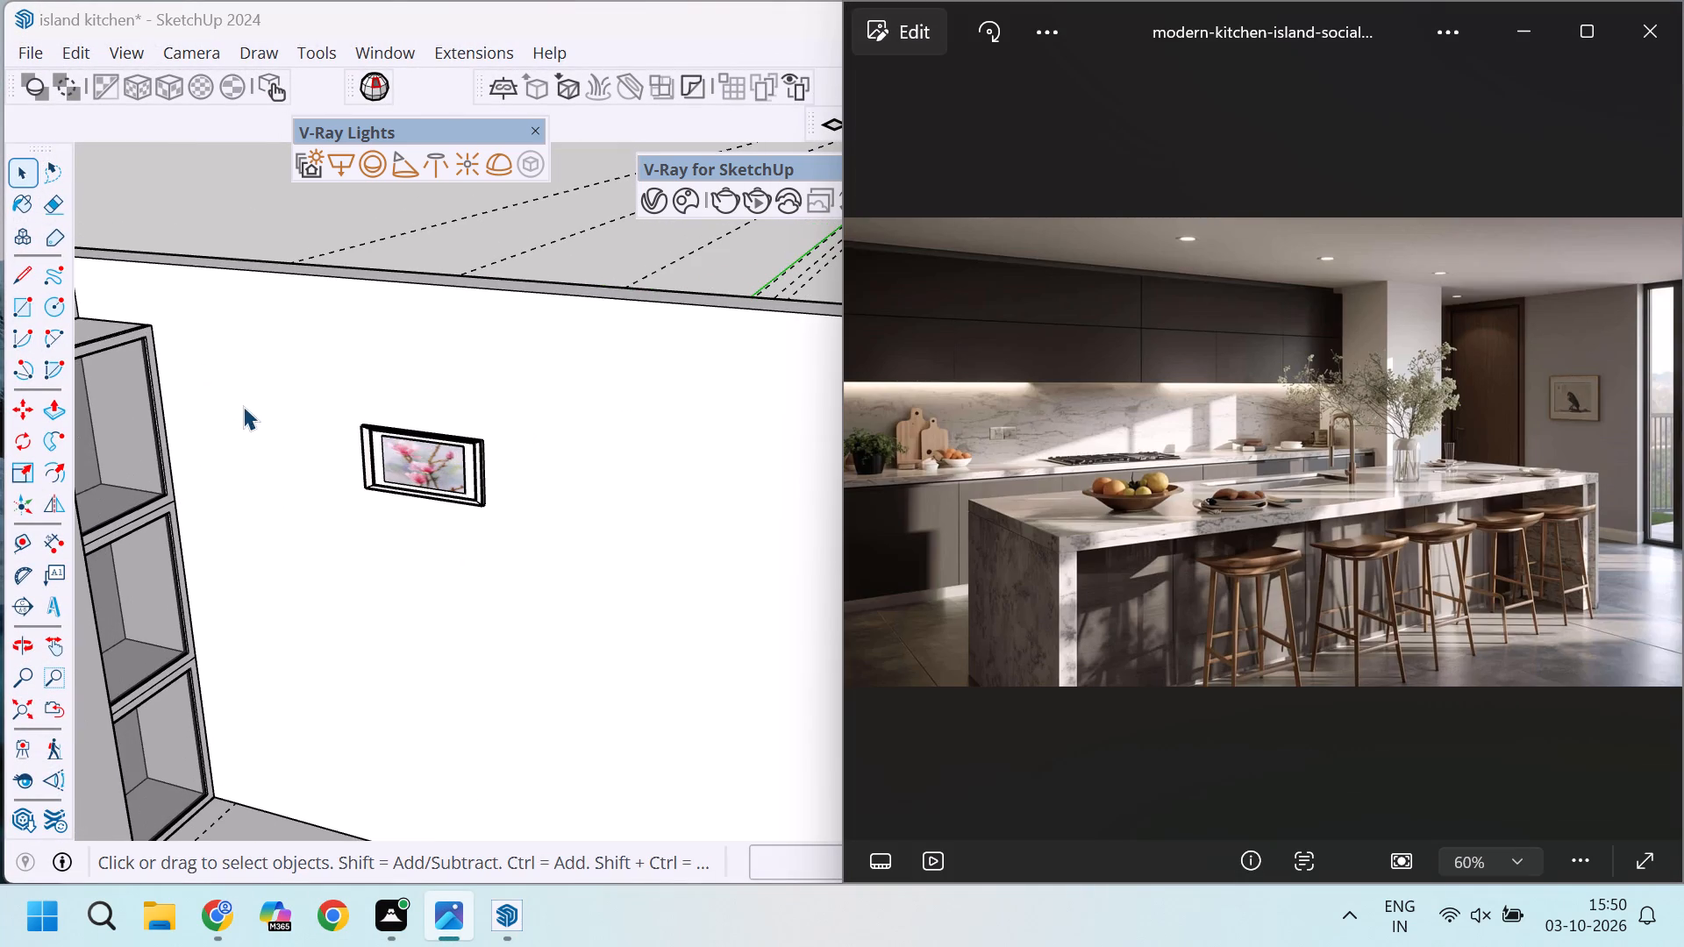
scroll(355, 414, down, 7)
scroll(266, 435, up, 6)
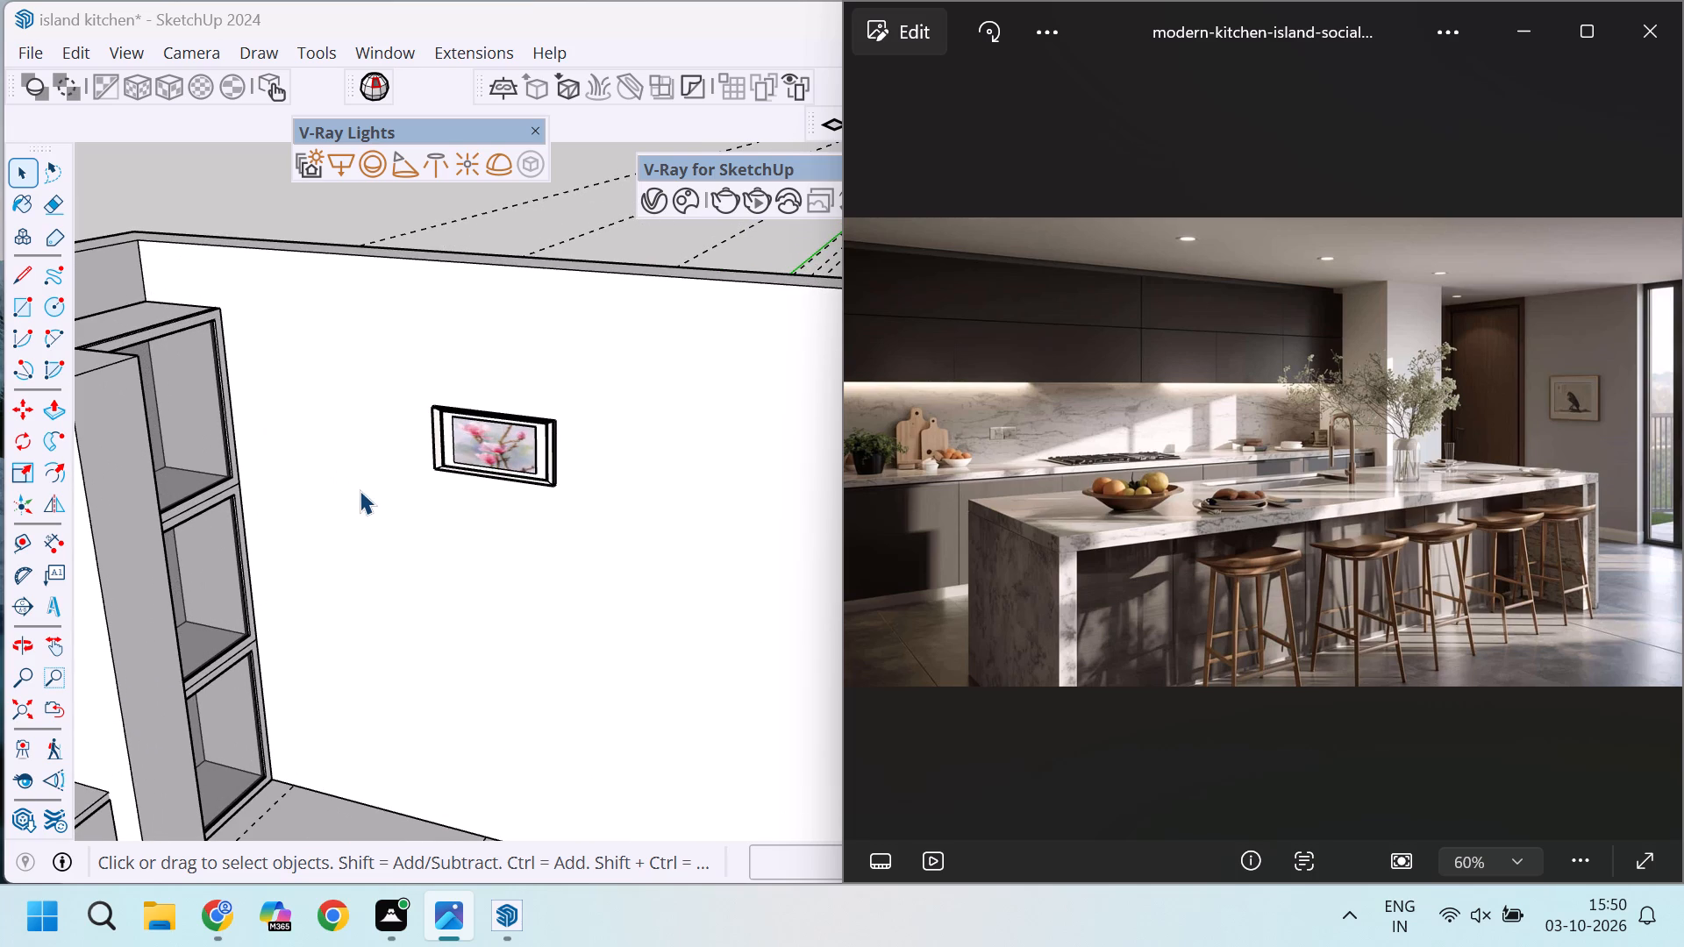
scroll(396, 427, up, 3)
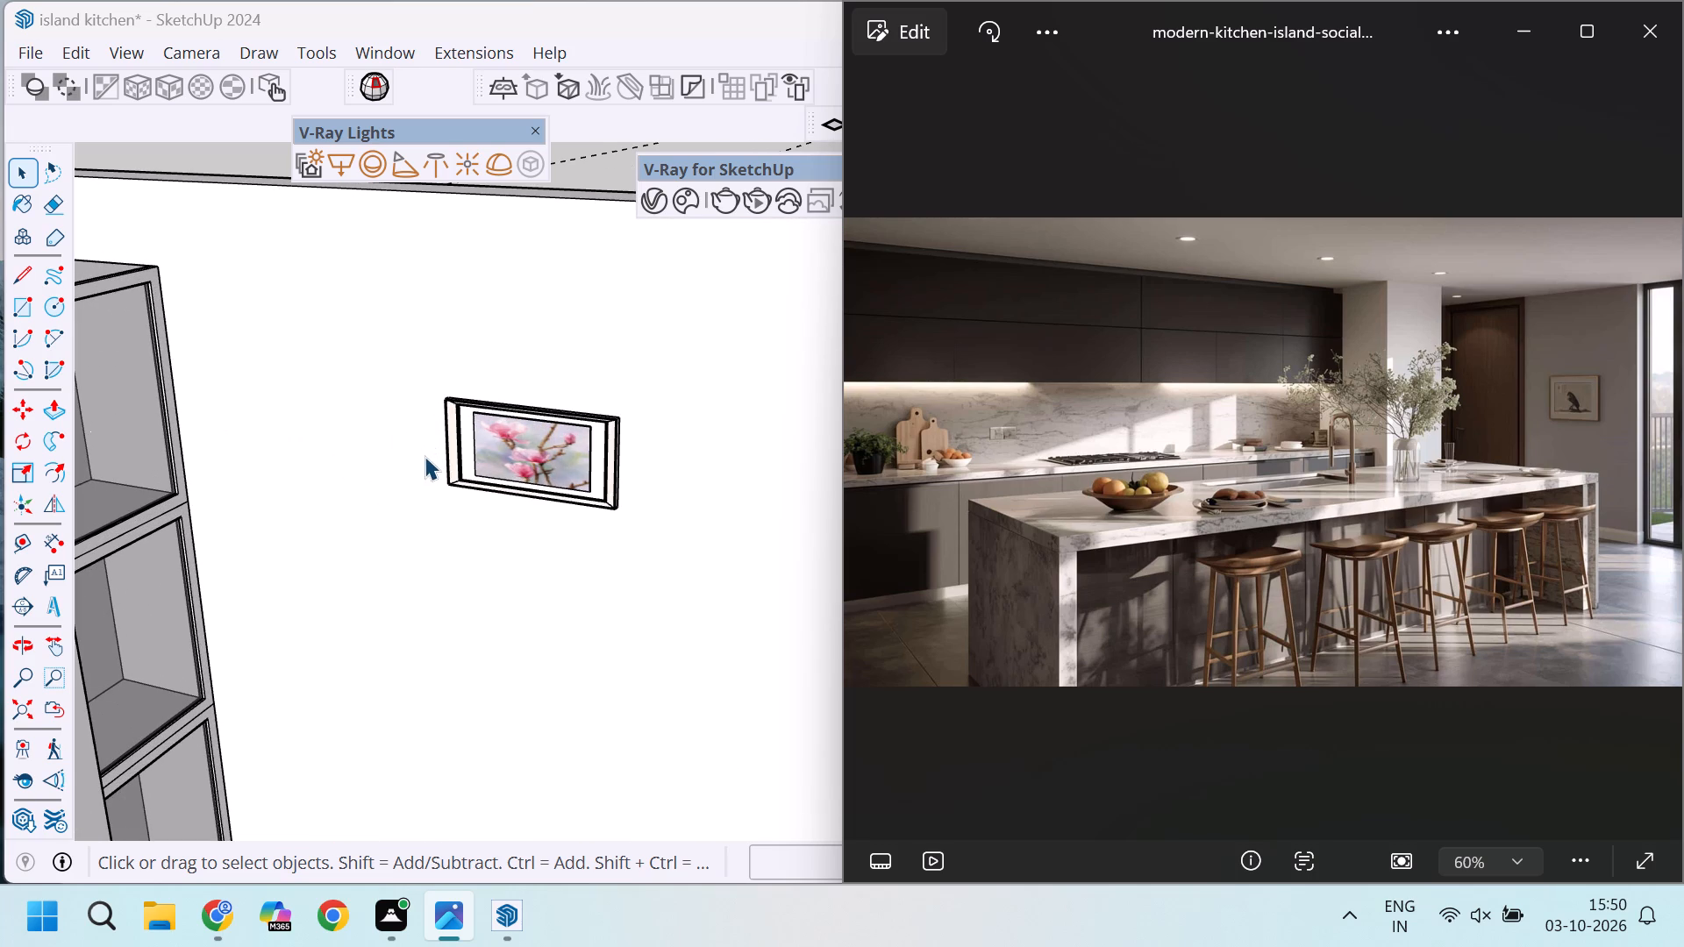
scroll(428, 484, down, 4)
Place a vertical guide on the side wall, 6" from the edge of the open shelf unit.
middle_drag(485, 523, 452, 537)
scroll(321, 413, up, 4)
scroll(211, 331, up, 3)
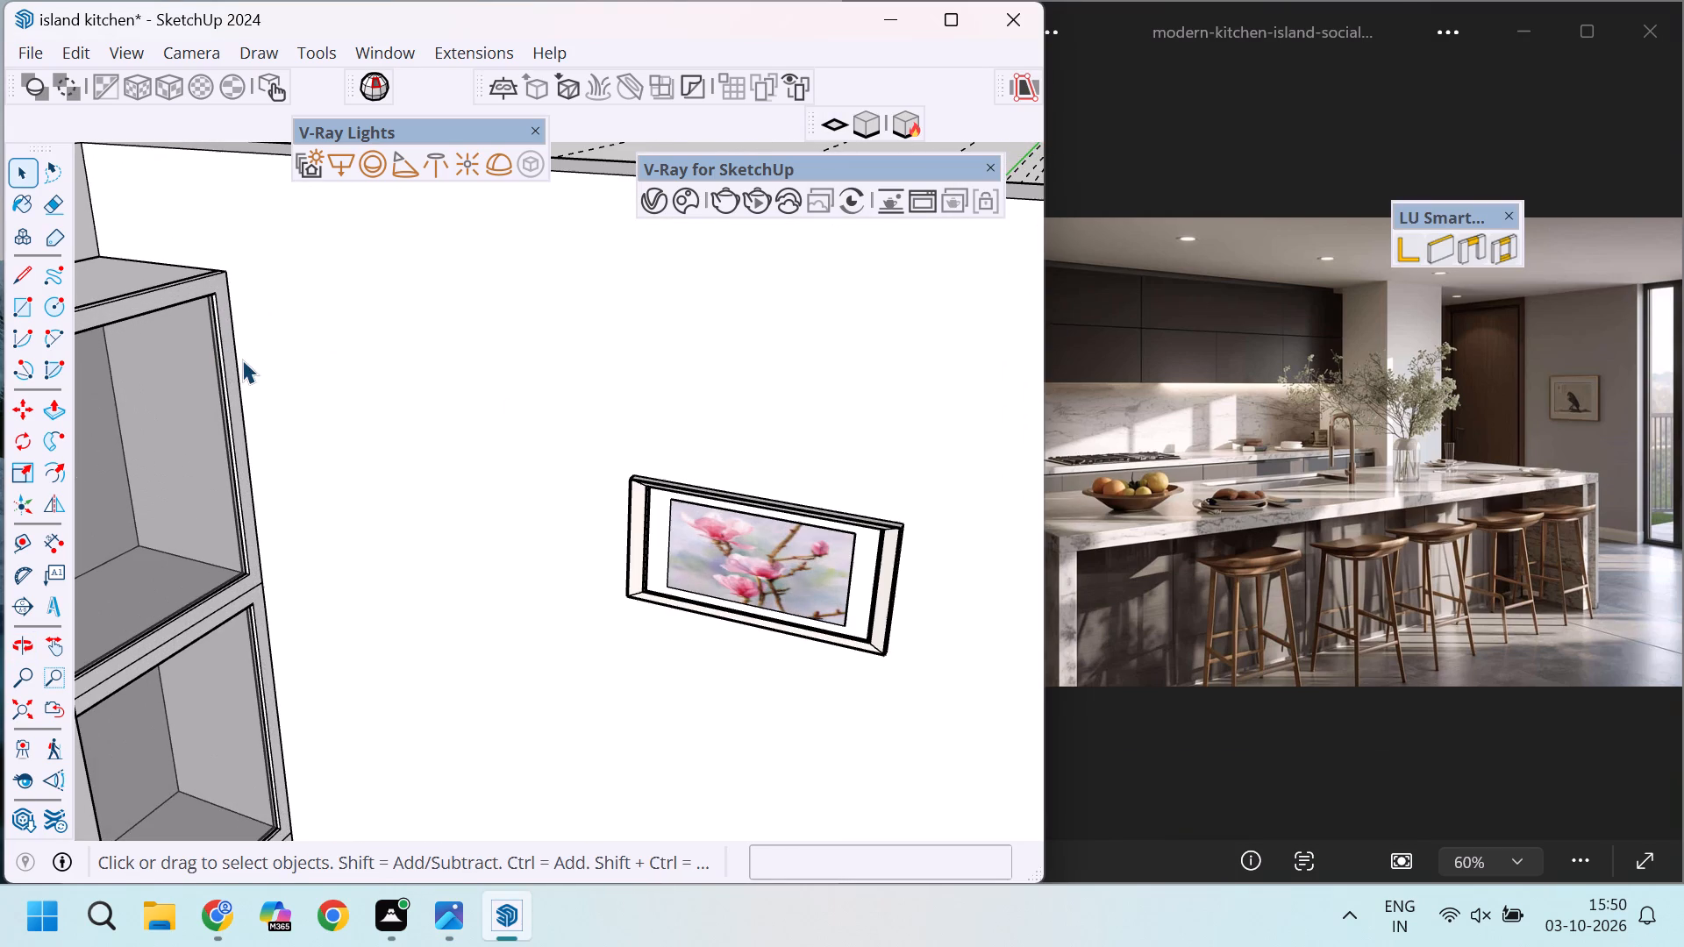
scroll(245, 364, down, 1)
scroll(245, 364, up, 3)
key(t)
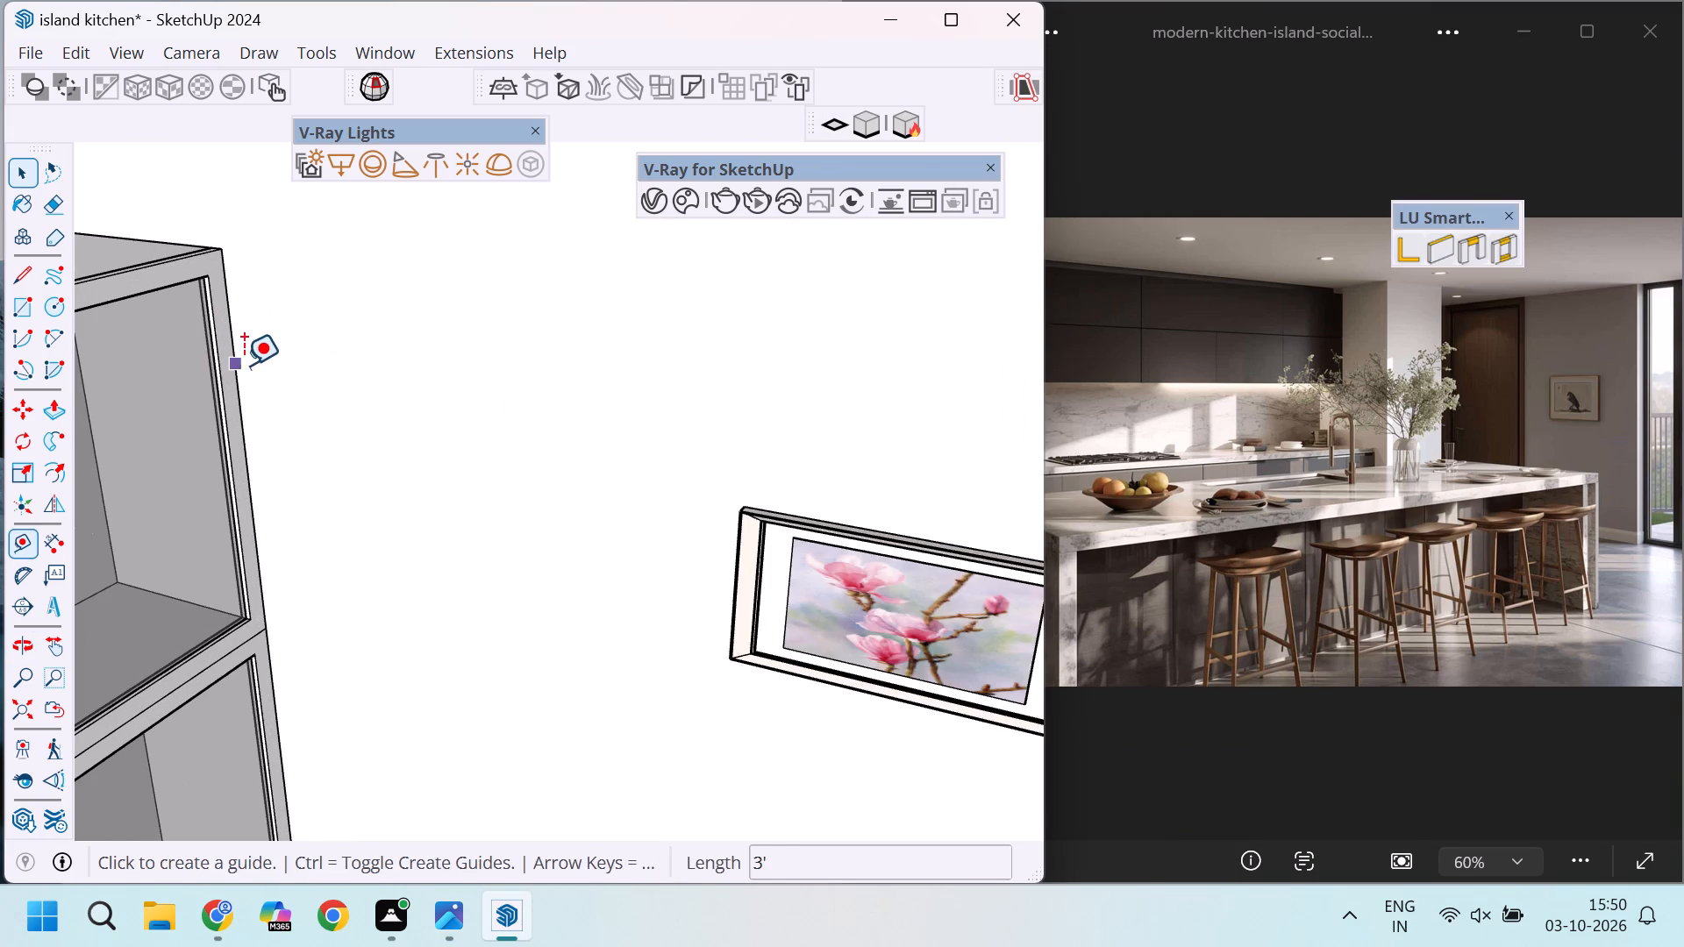
click(230, 345)
key(6)
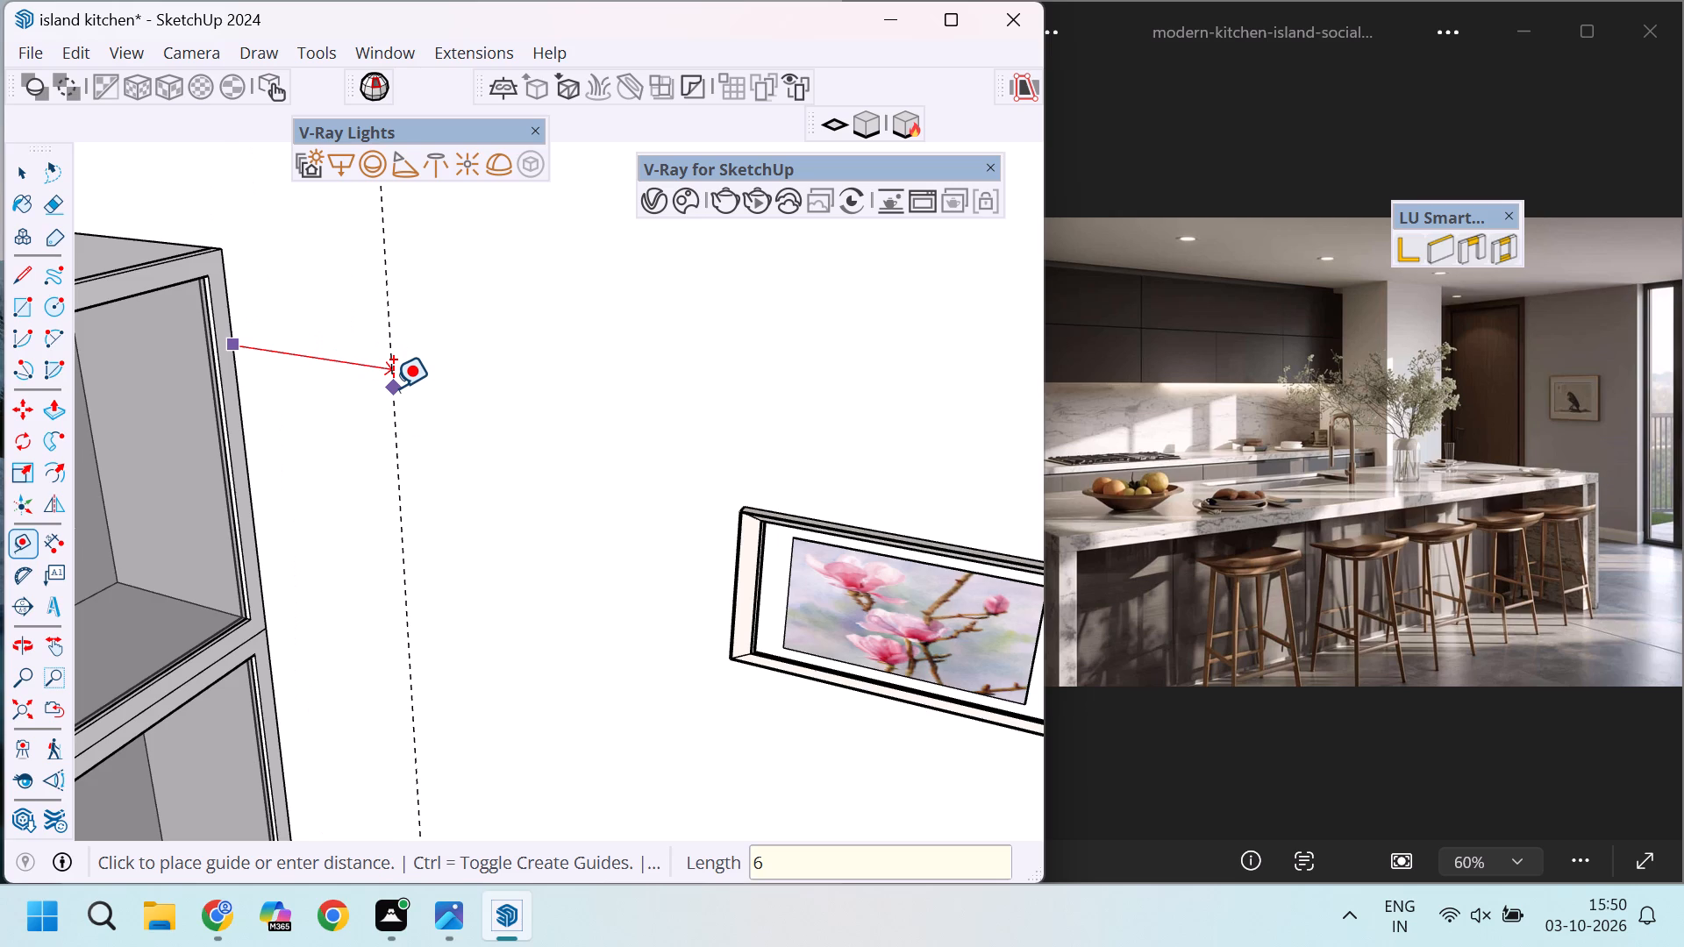
key(Return)
Place a second vertical guide on the side wall, 3' from the first one, toward the framed picture.
scroll(393, 388, down, 11)
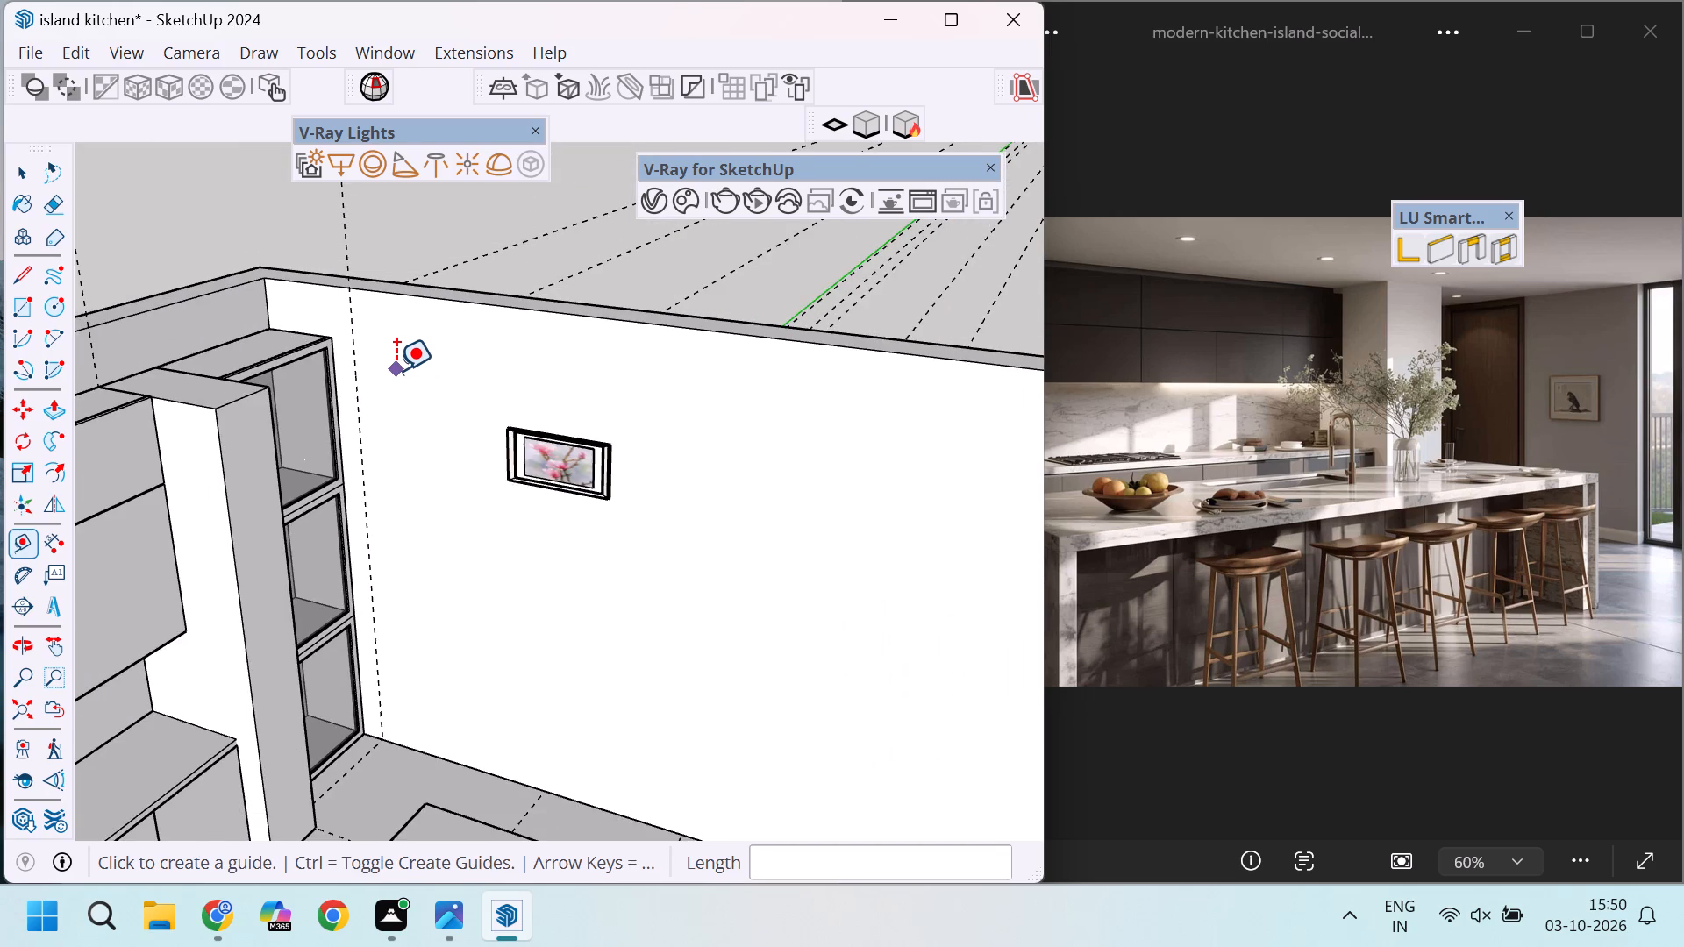
scroll(396, 370, up, 6)
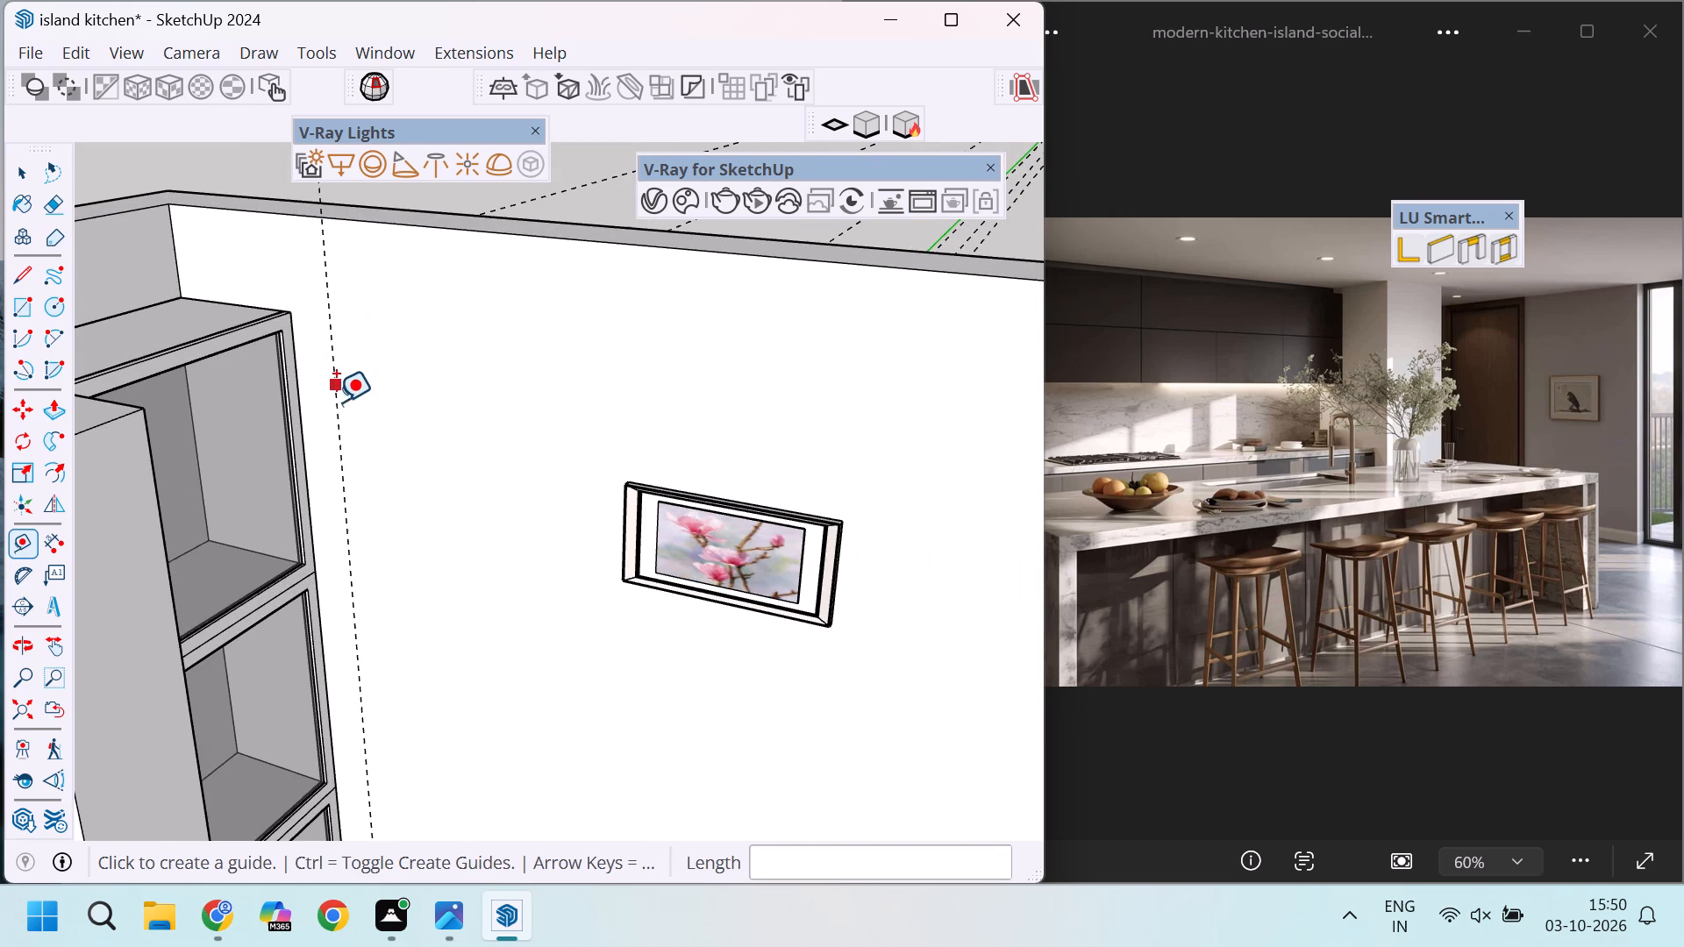
click(336, 402)
key(3)
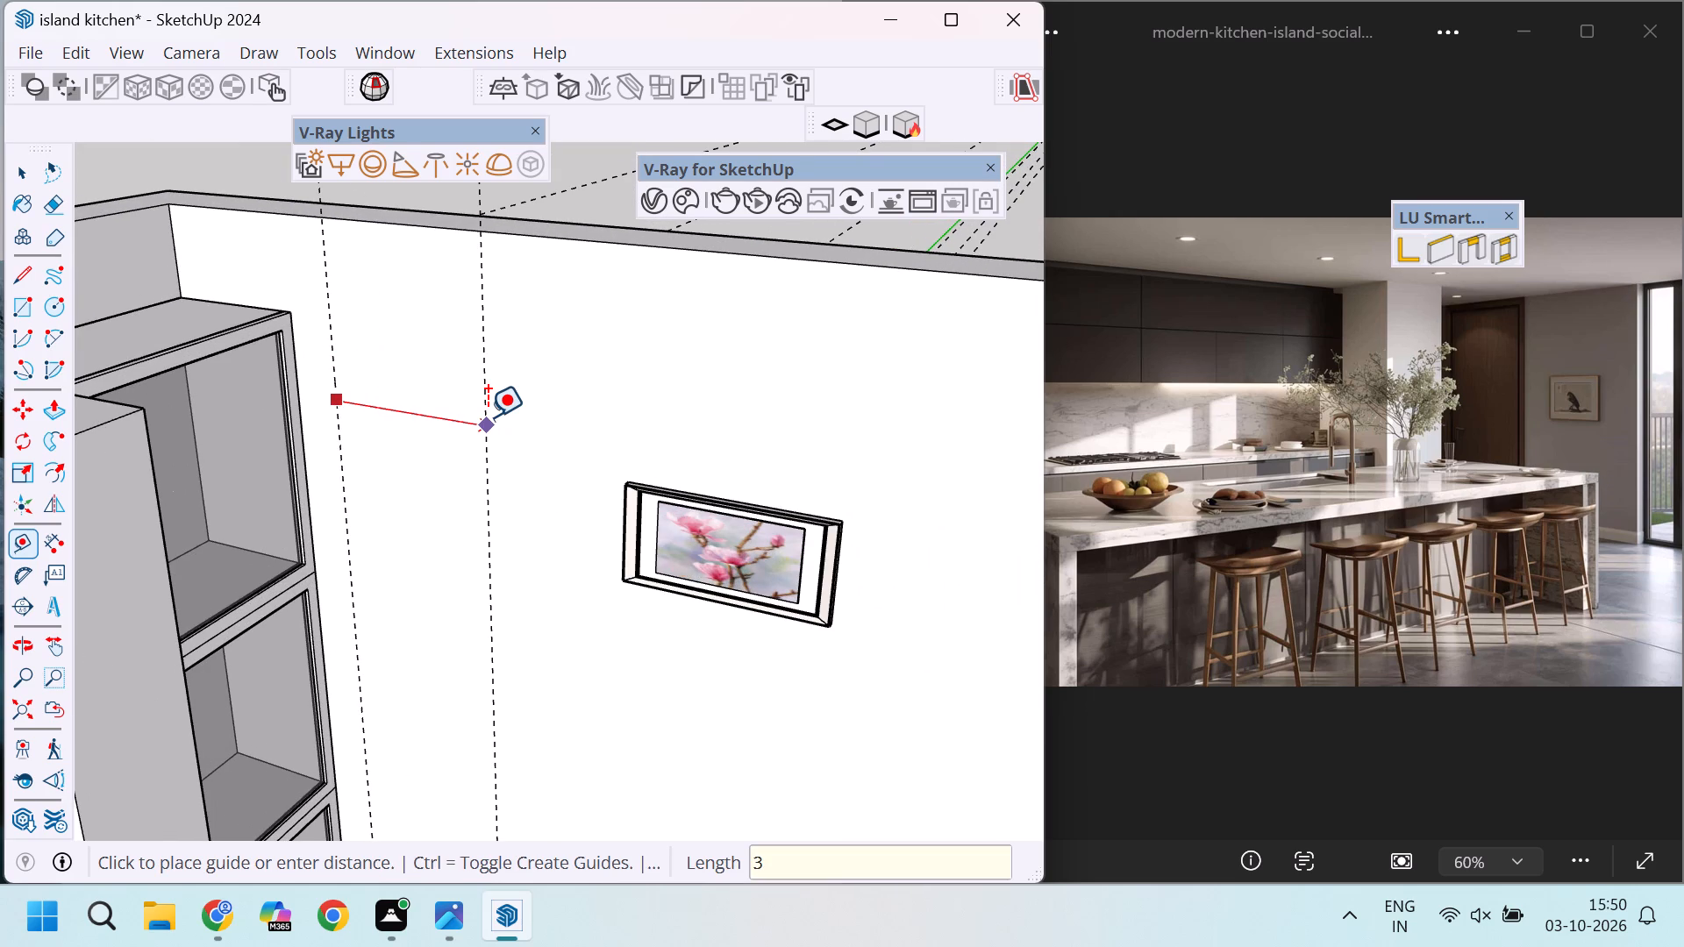
key(apostrophe)
key(Return)
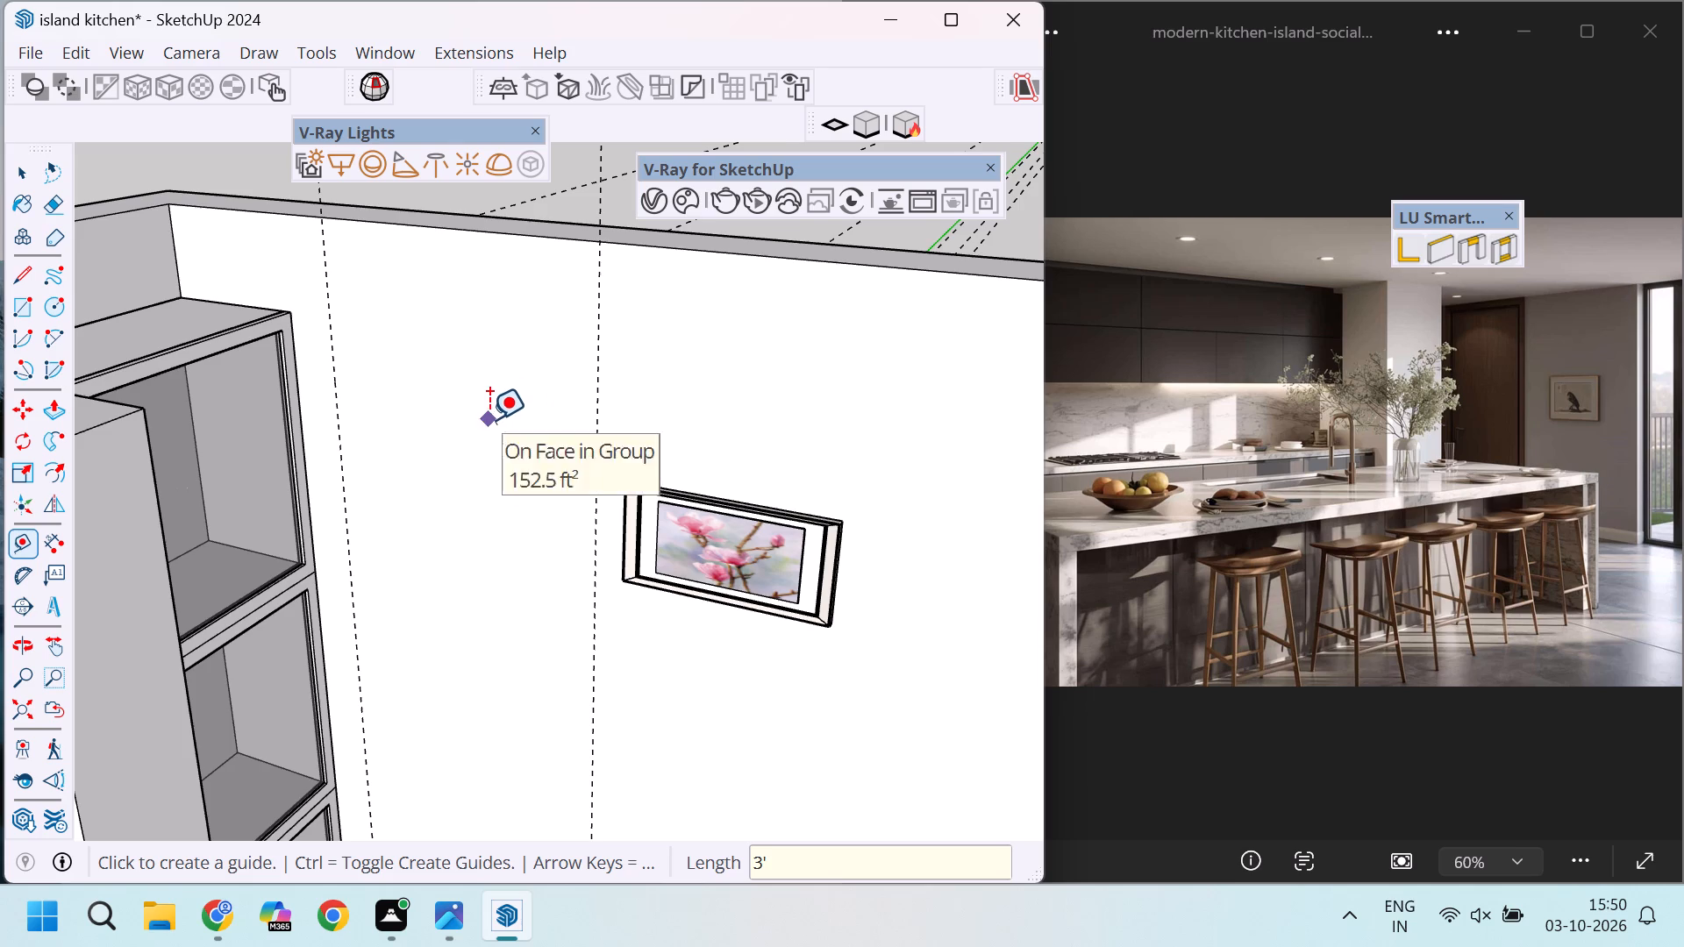
scroll(532, 407, down, 3)
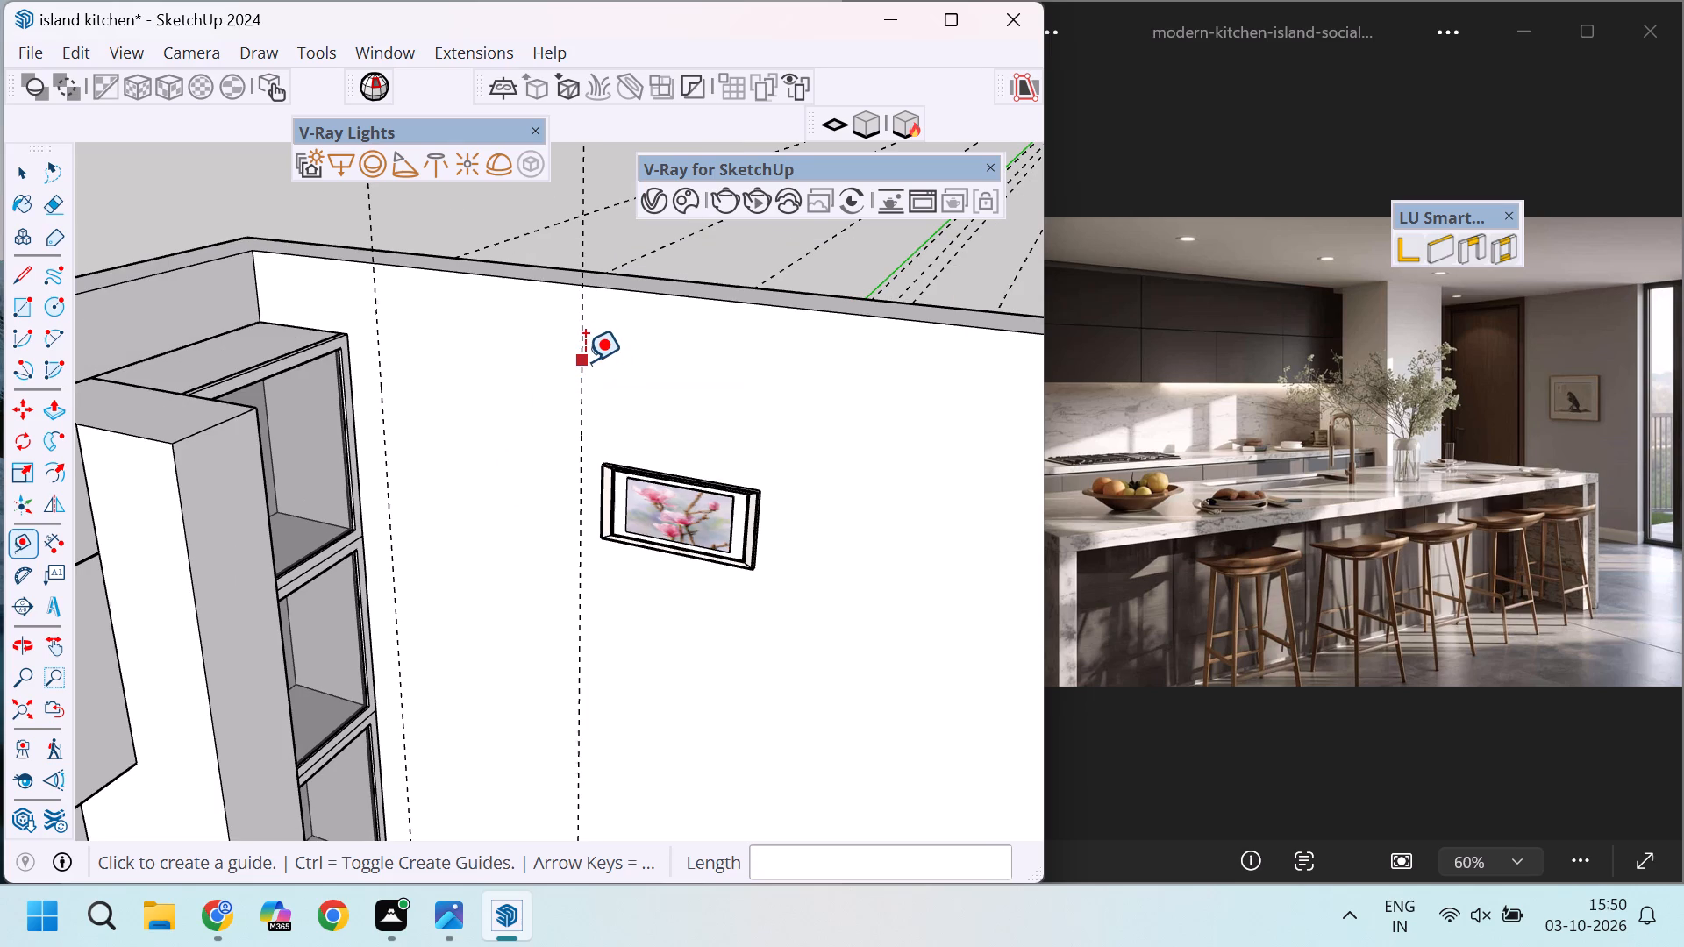
Place another vertical guide on the side wall, 6" from the second guide, toward the framed magnolia picture.
click(585, 361)
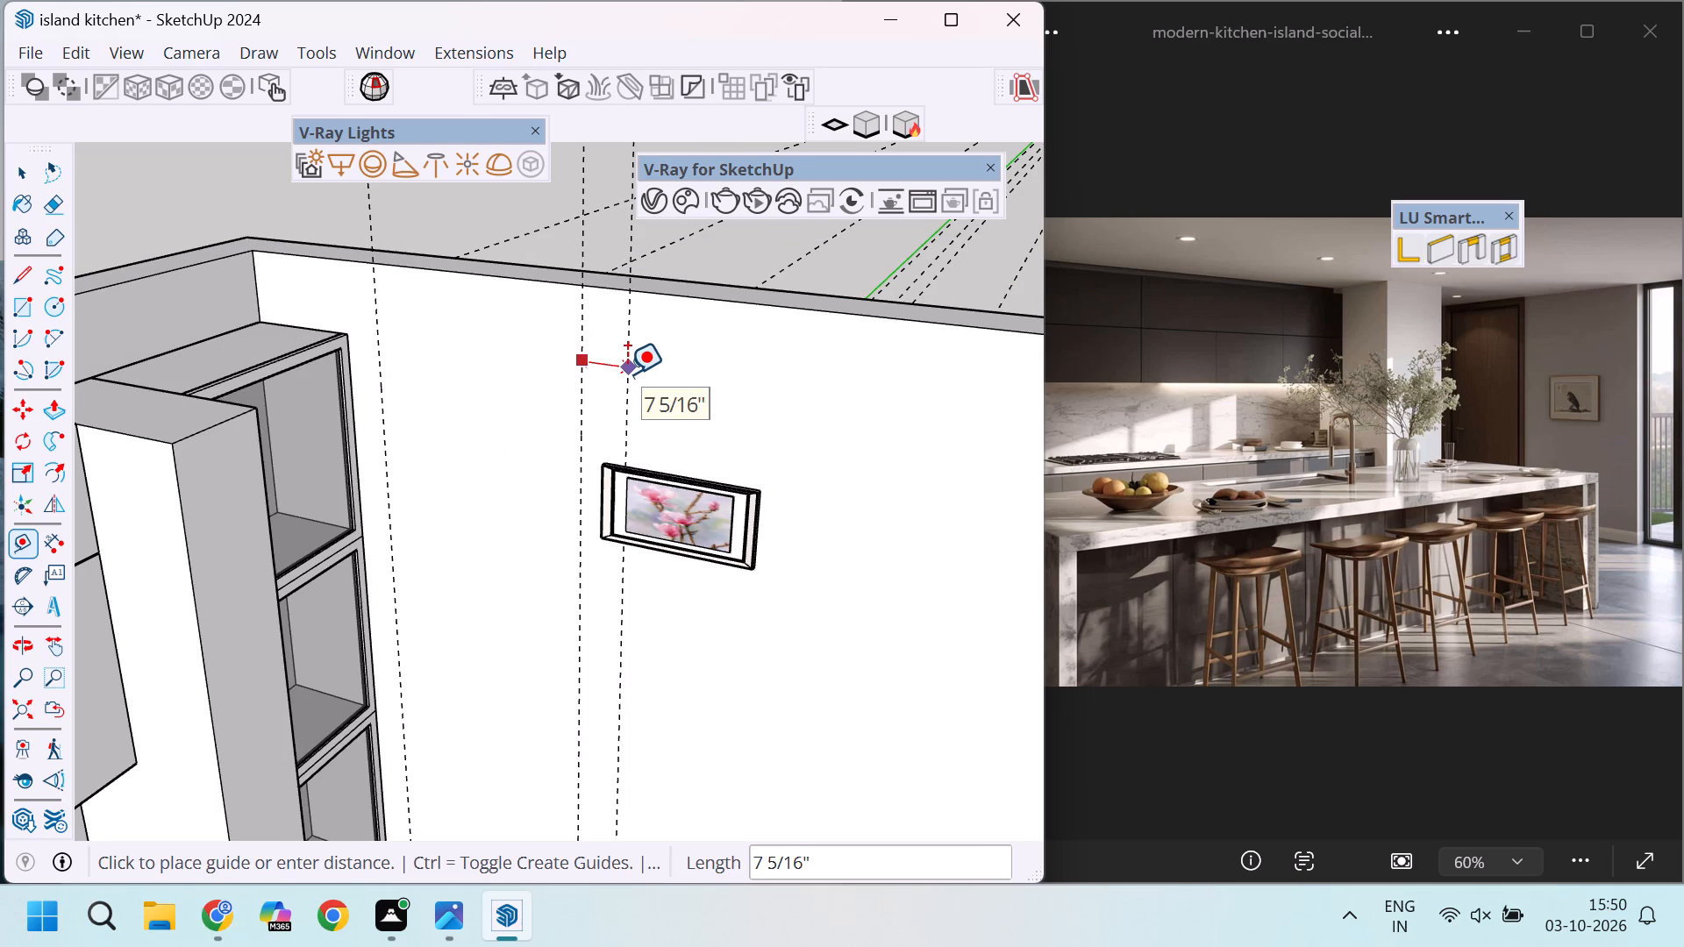
key(6)
key(Return)
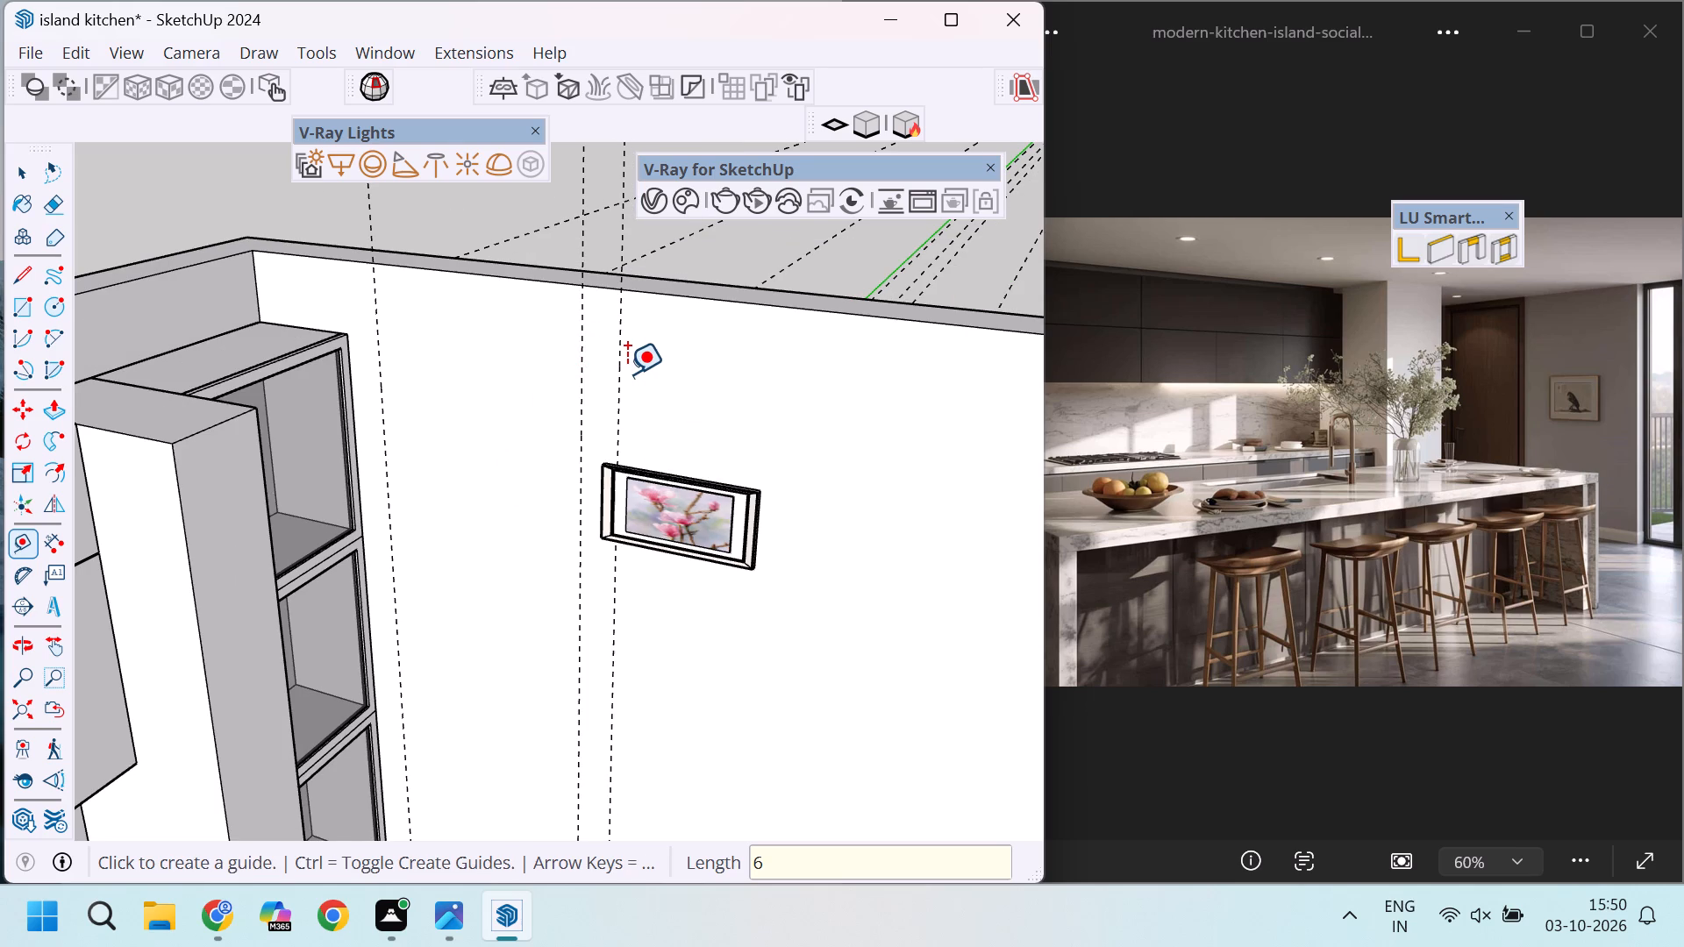
Move the framed magnolia picture by its top corner about 2 1/16" along the wall onto the new 6" guide.
scroll(580, 475, up, 7)
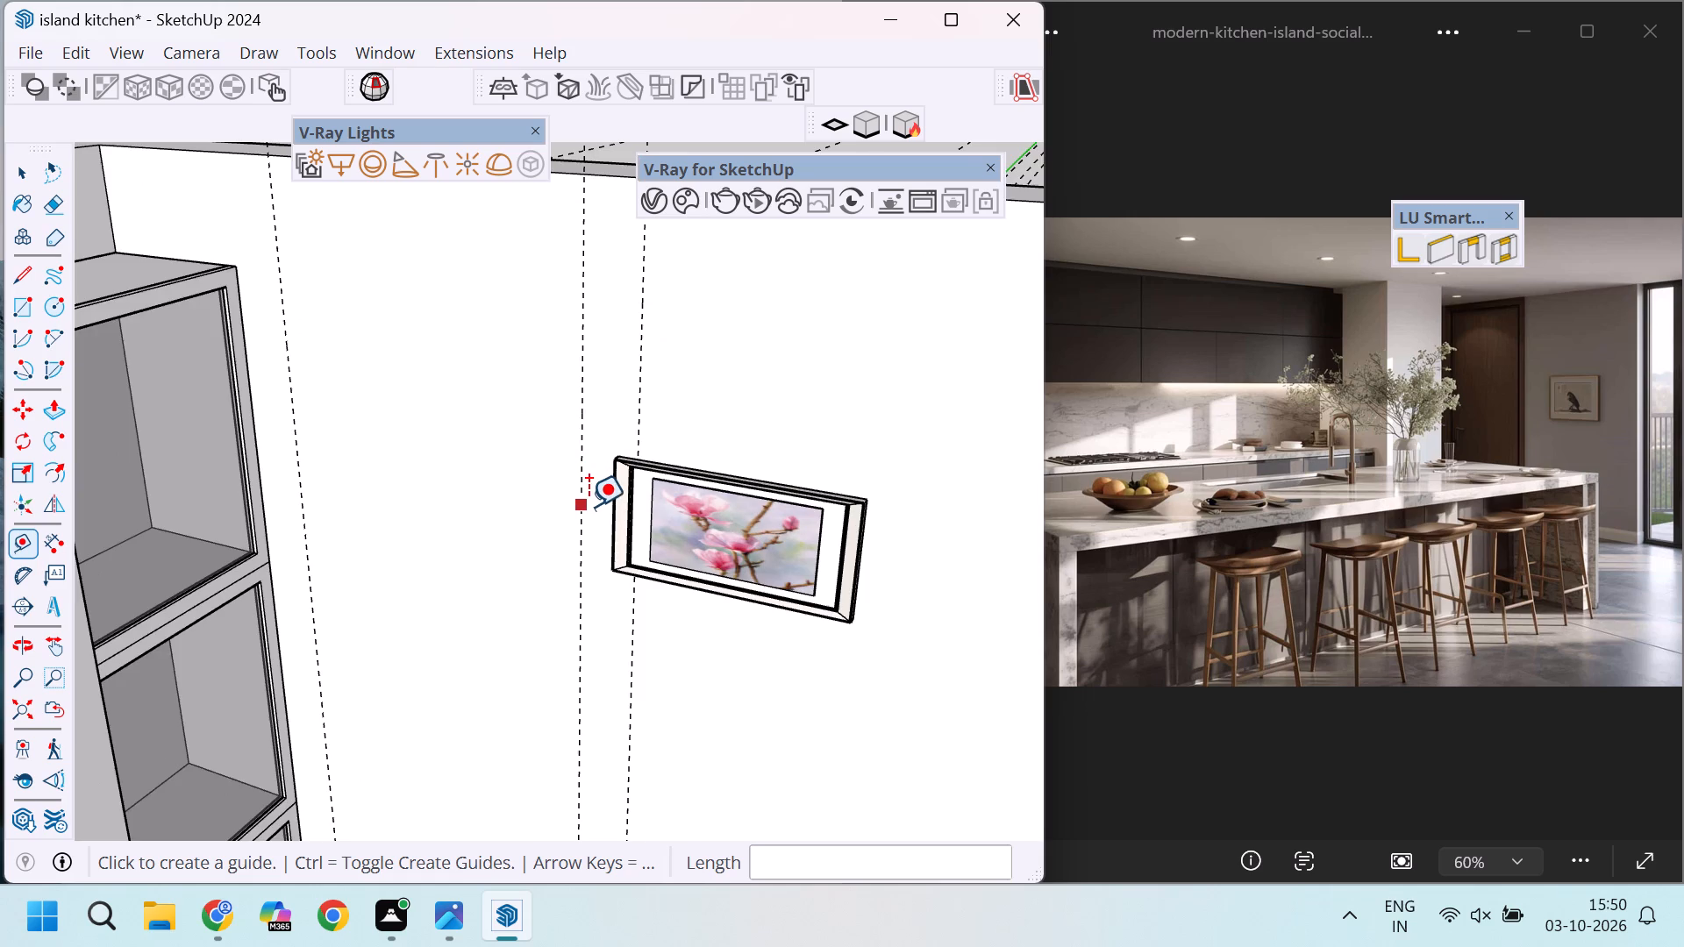
key(space)
click(616, 509)
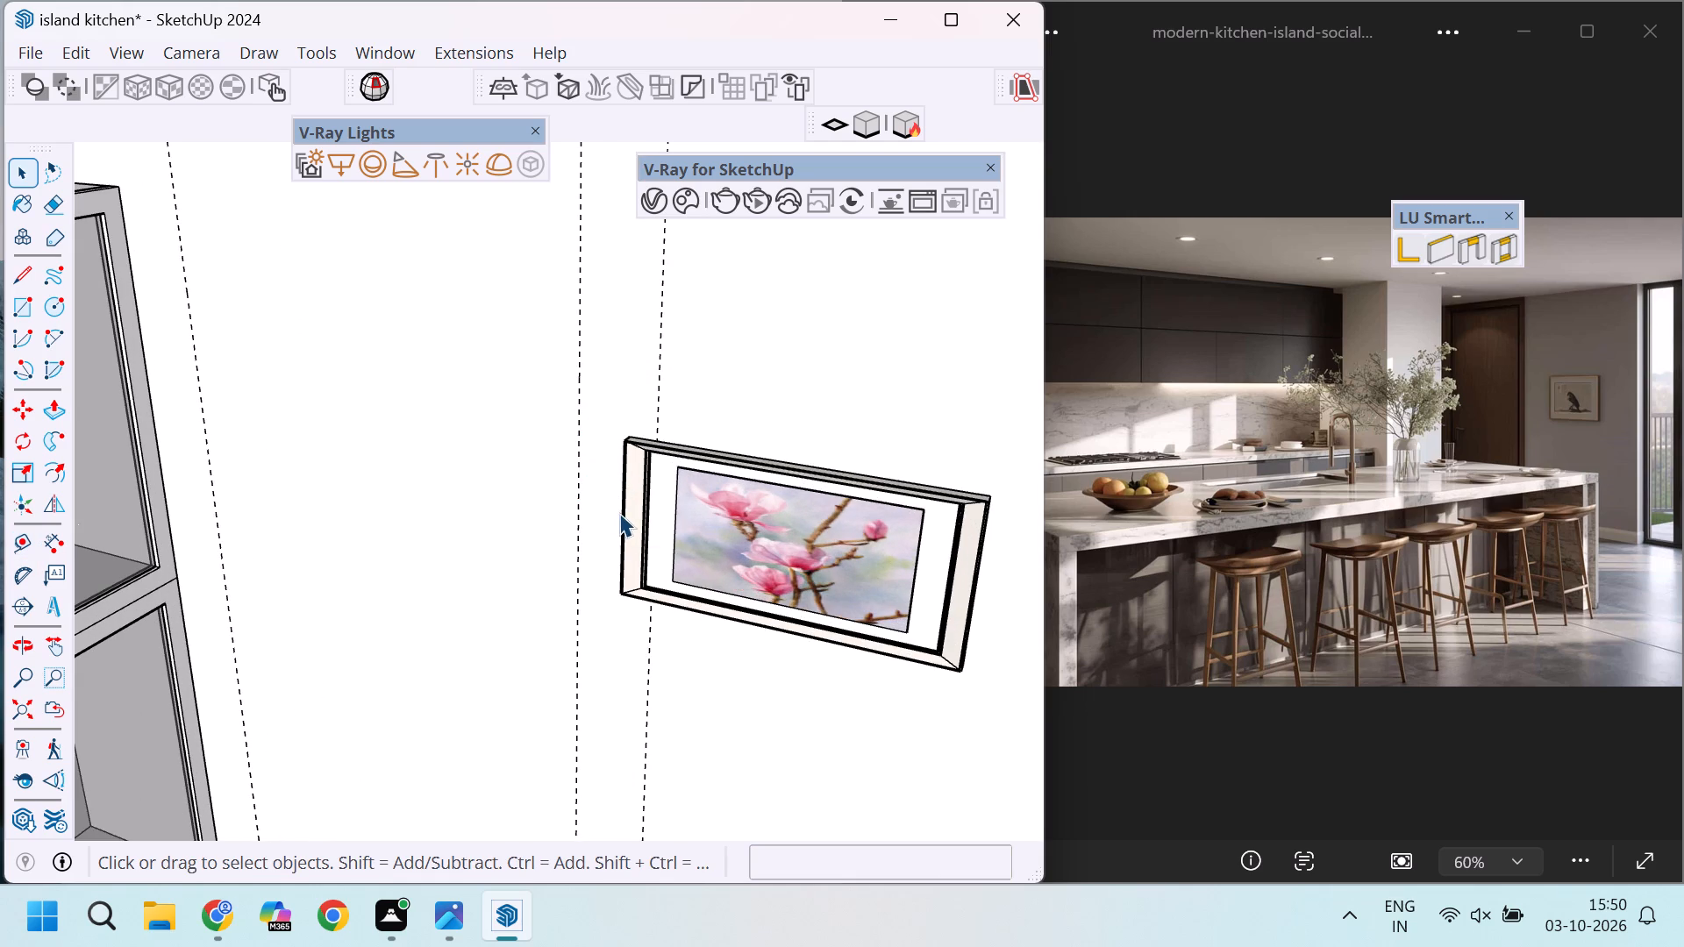
click(624, 515)
middle_drag(631, 521, 761, 561)
scroll(625, 421, up, 5)
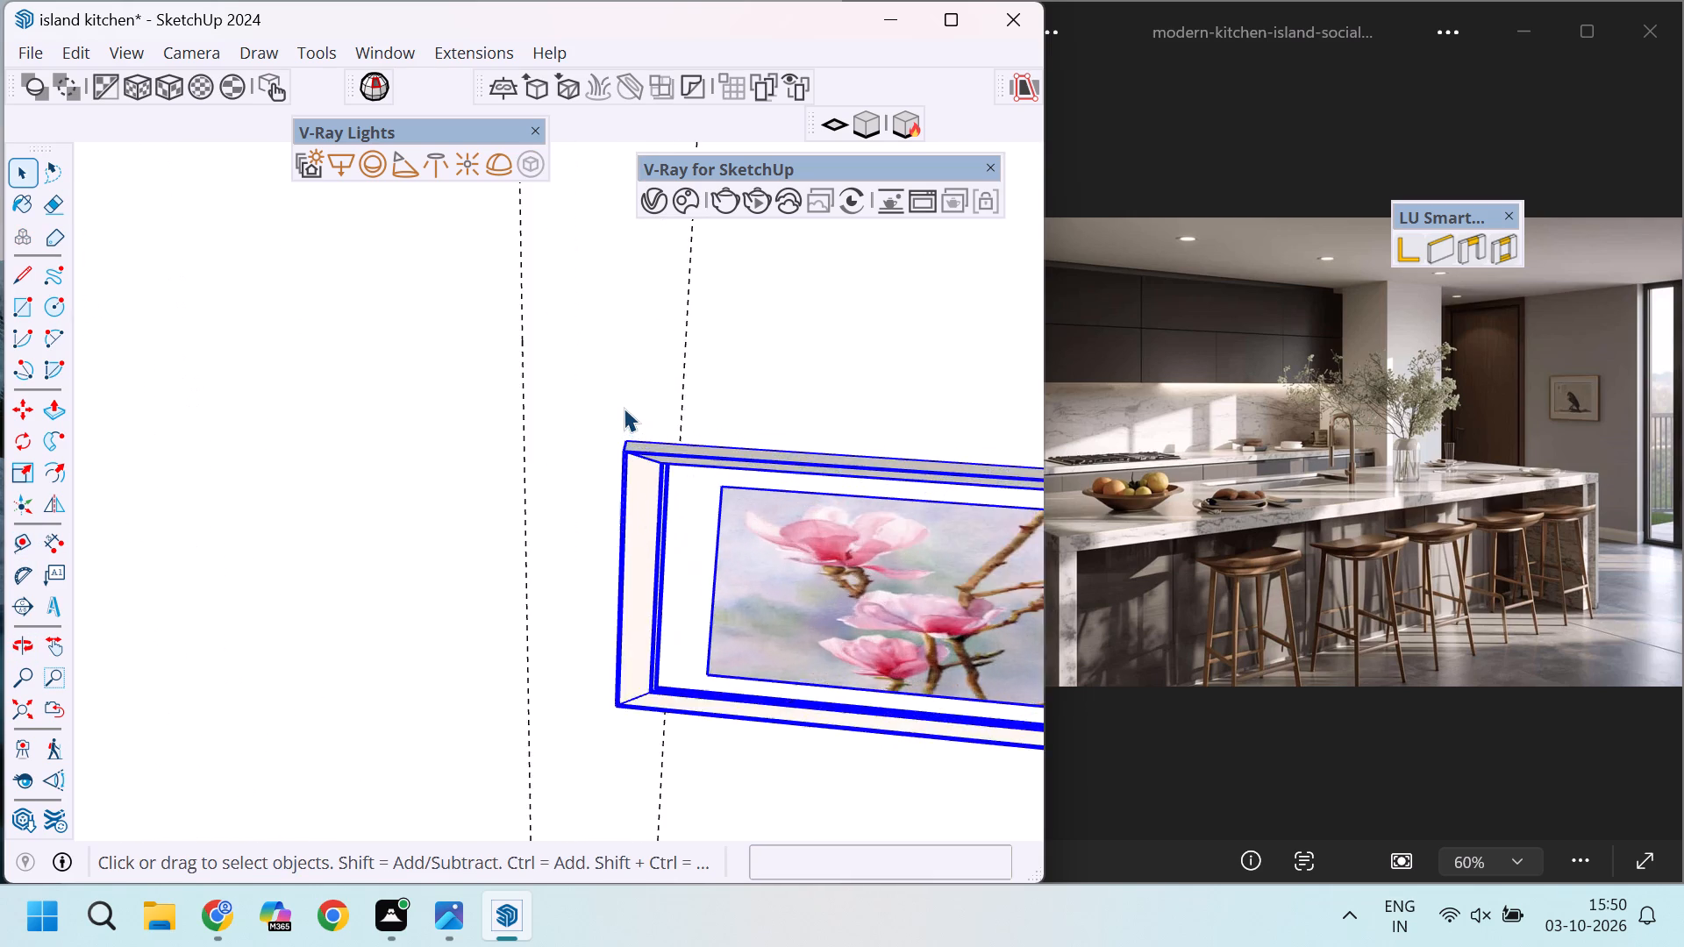
scroll(624, 408, up, 5)
key(m)
scroll(646, 438, up, 4)
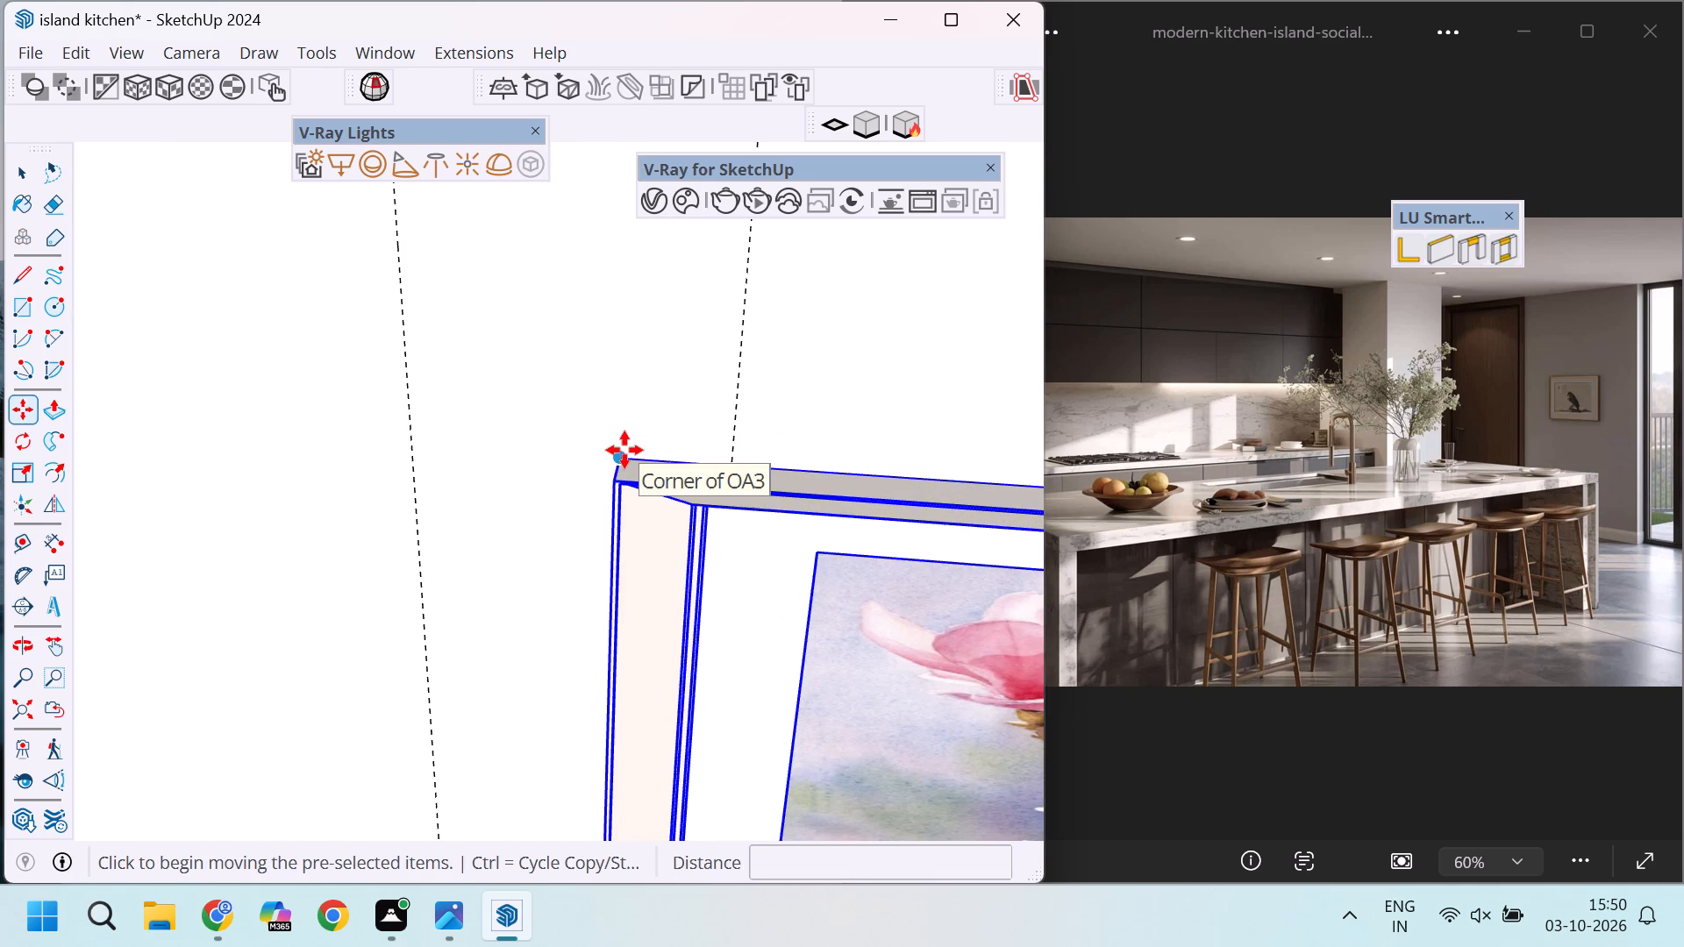
click(624, 450)
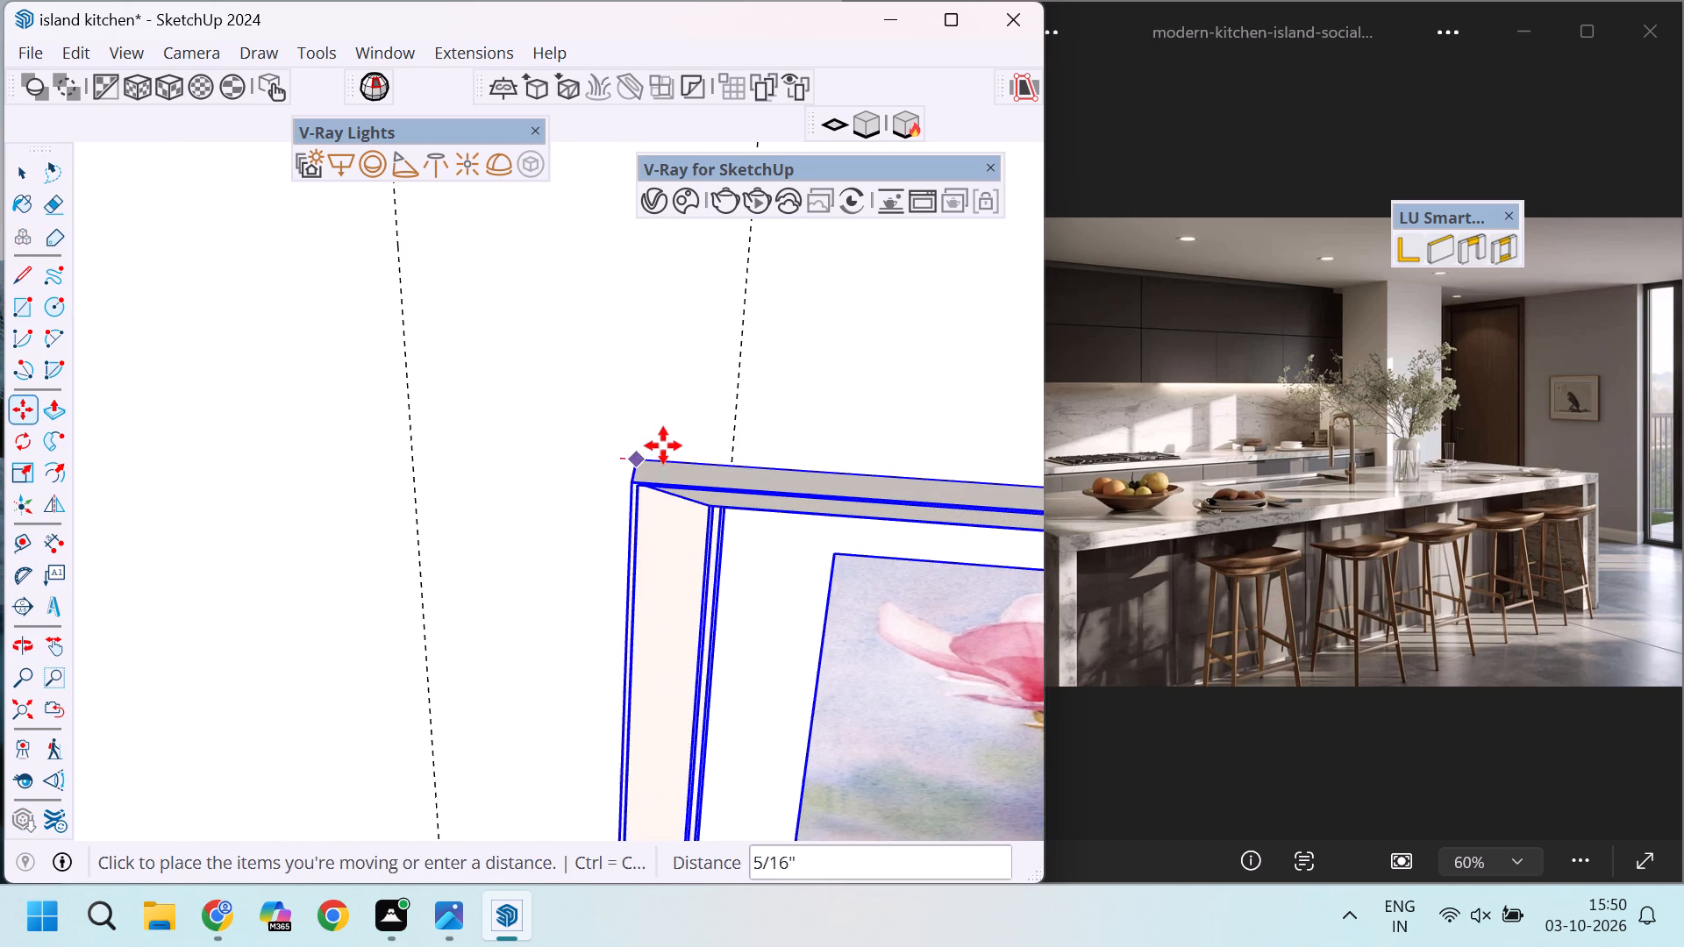
click(732, 459)
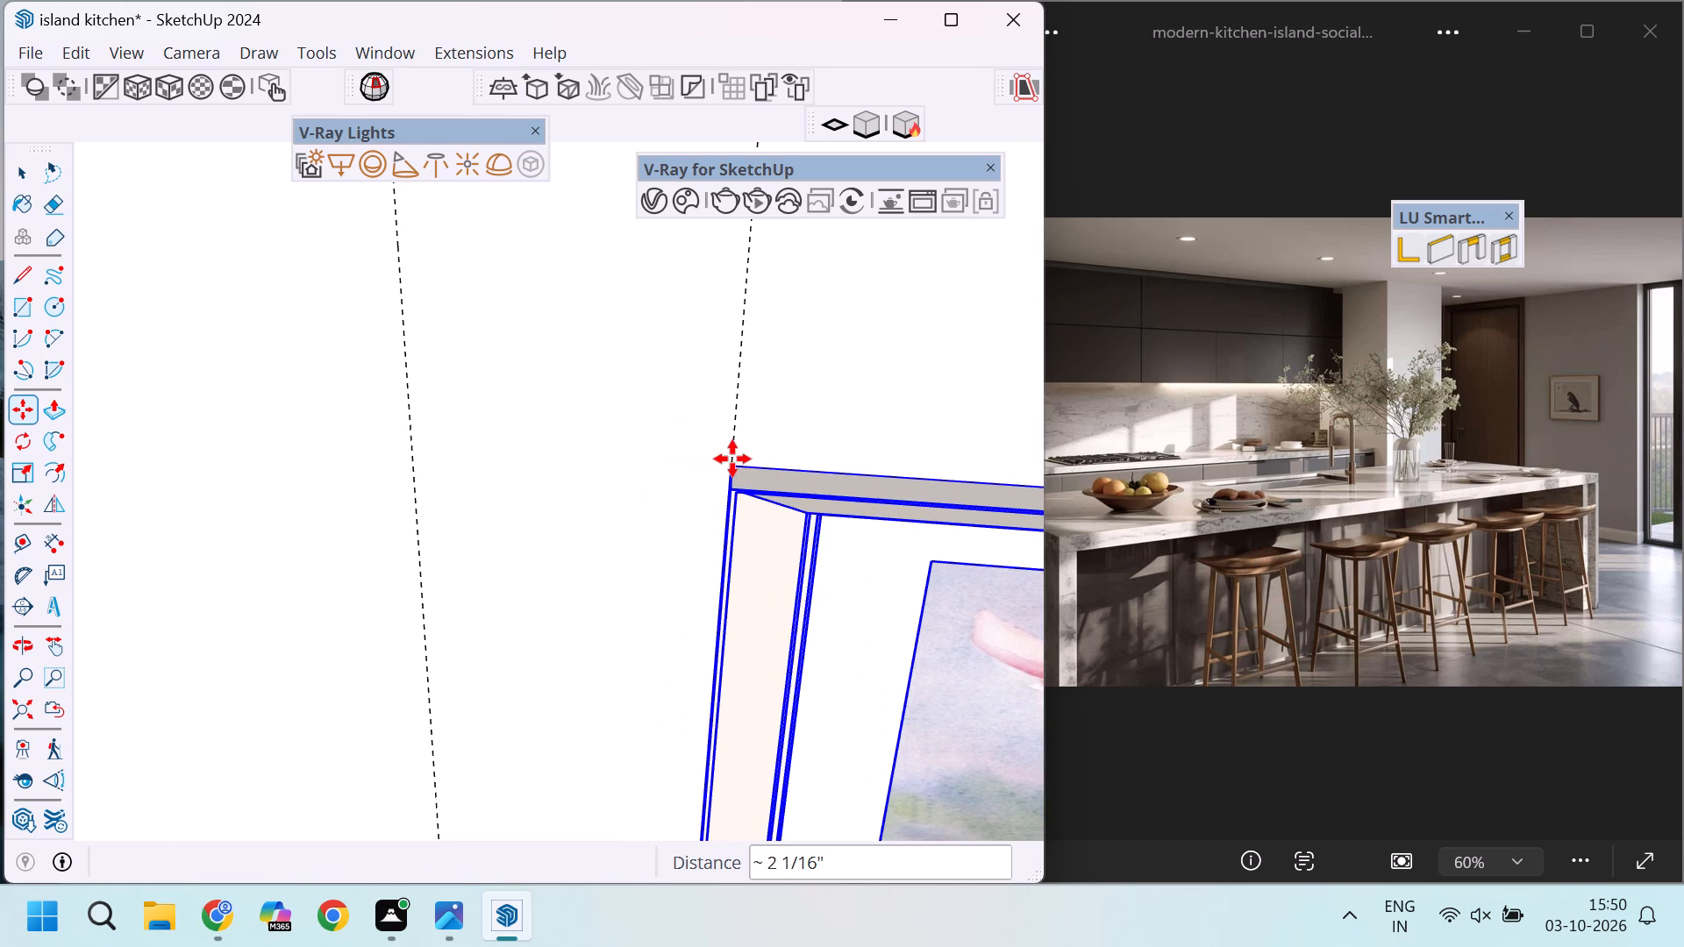
key(space)
Examine the framed picture's placement on the side wall relative to the shelf unit, guides and island.
scroll(651, 403, down, 20)
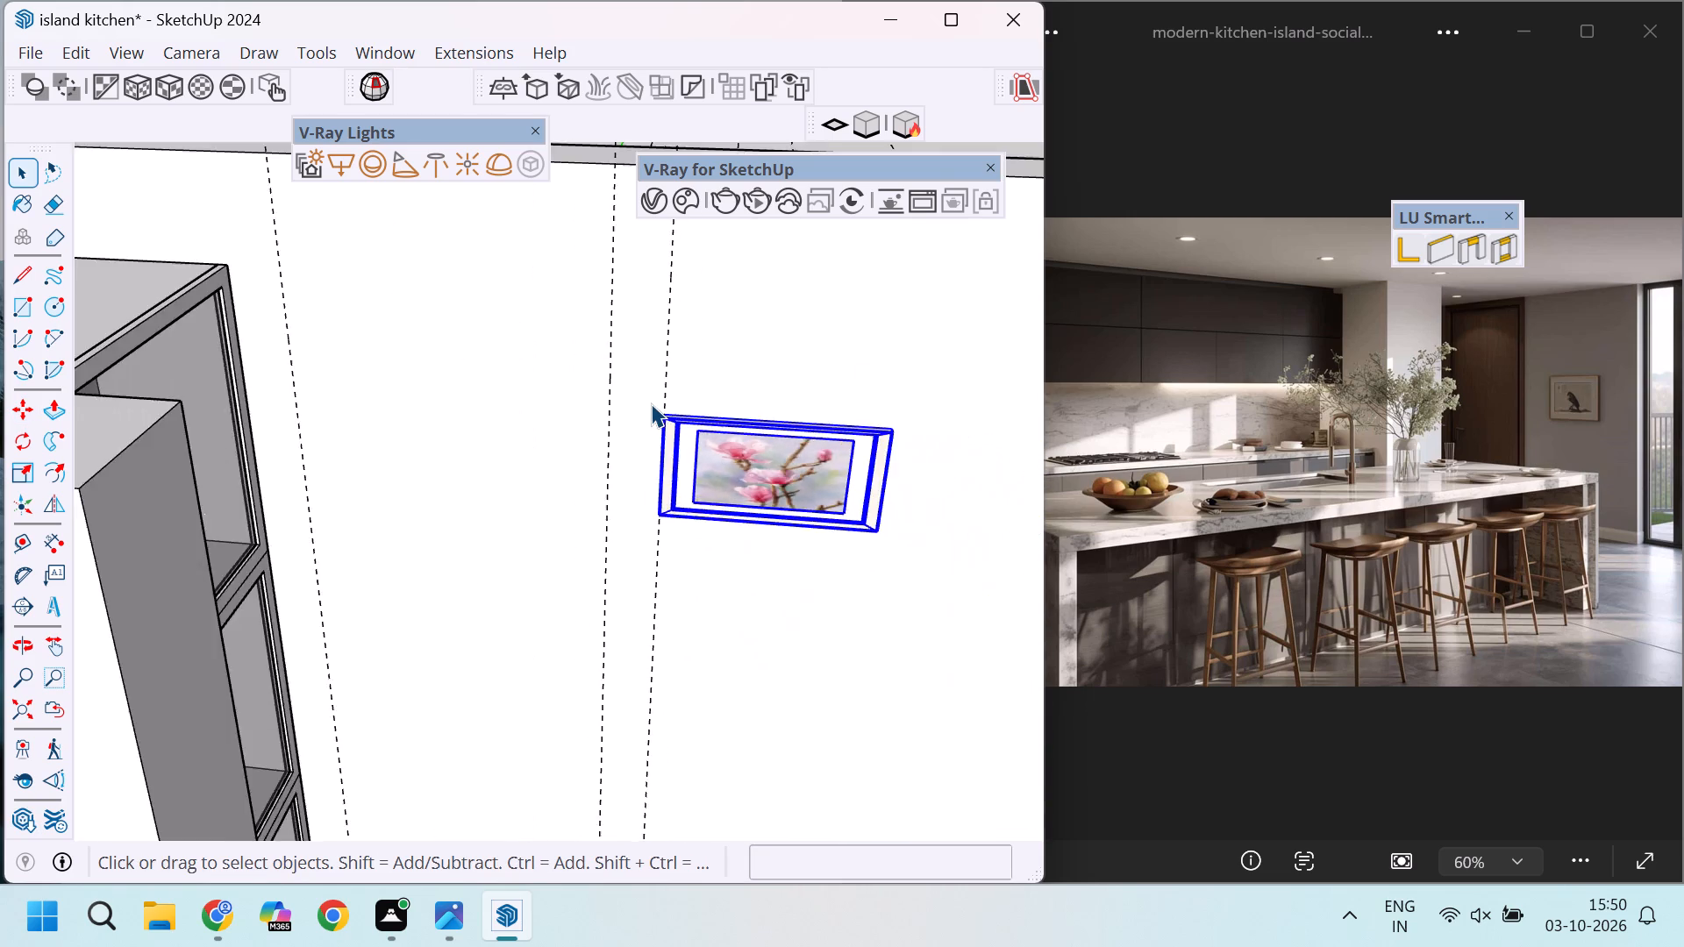
scroll(651, 403, down, 5)
middle_drag(775, 475, 646, 427)
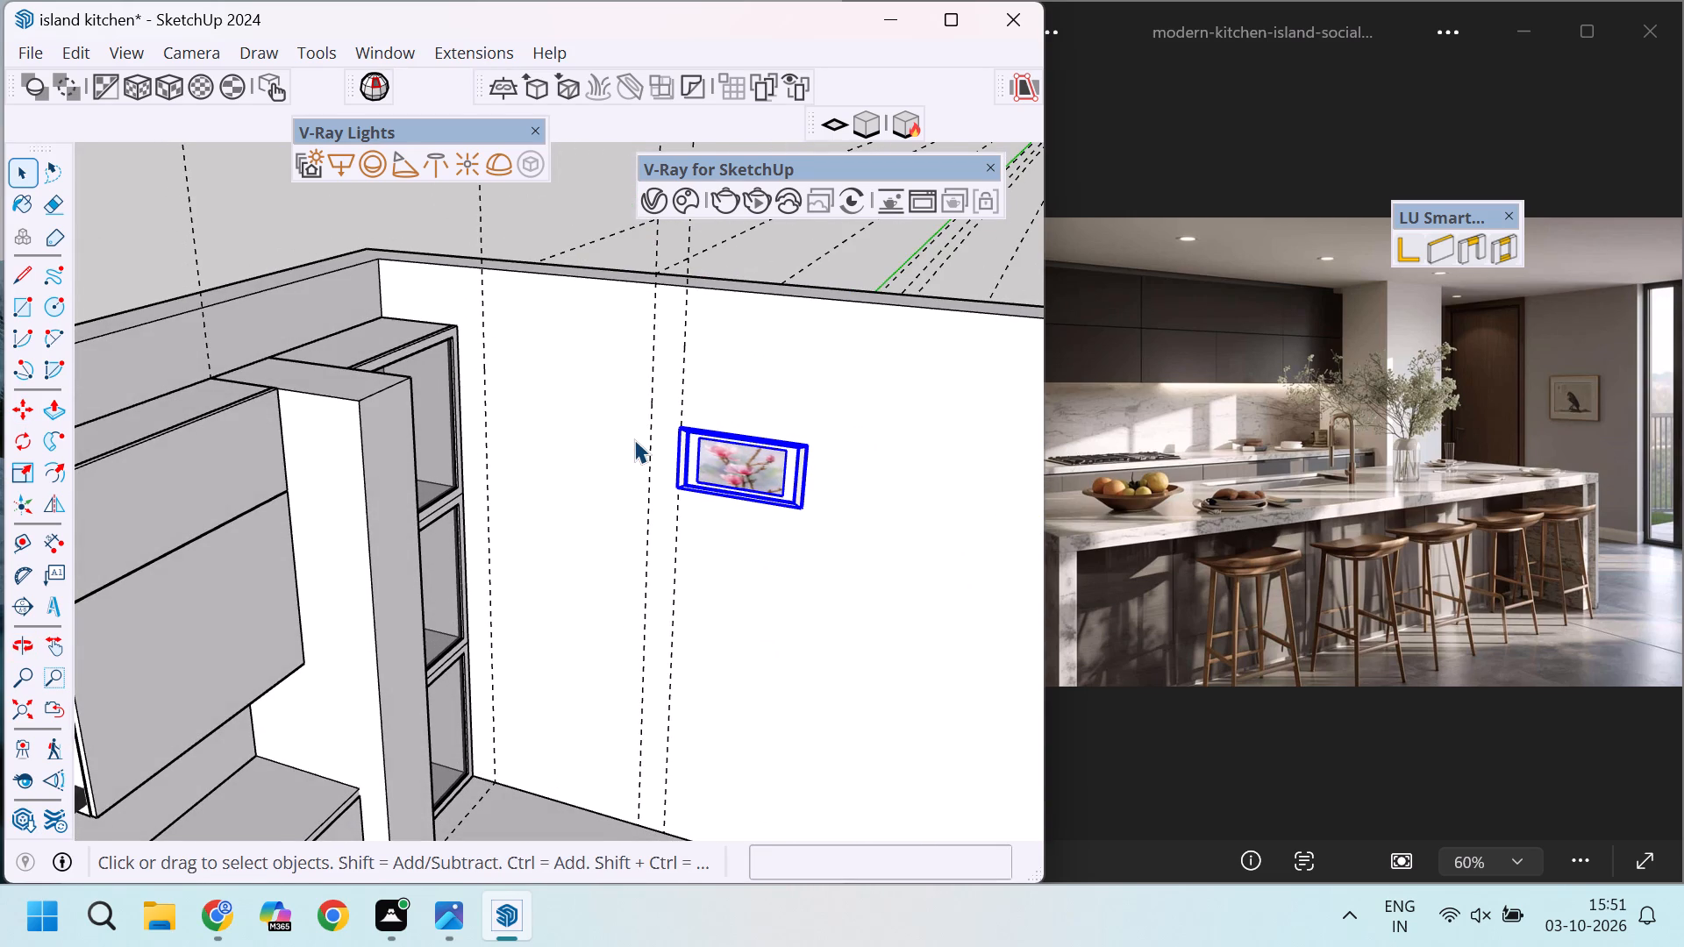
scroll(634, 439, down, 4)
scroll(660, 436, up, 3)
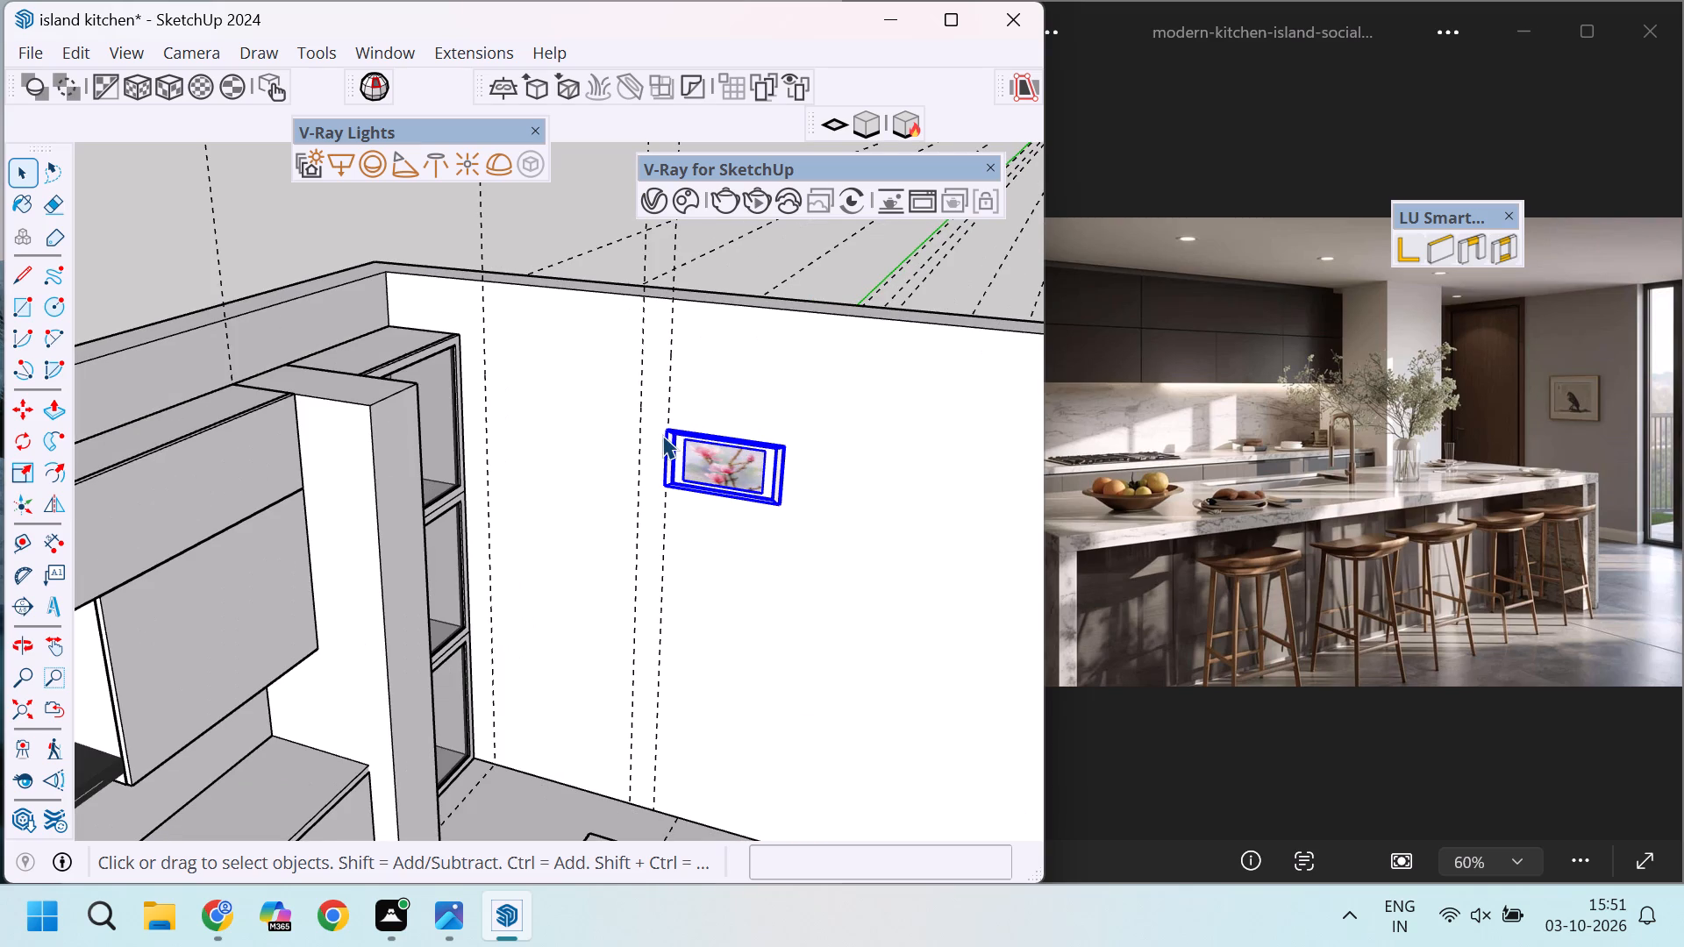
scroll(612, 420, up, 3)
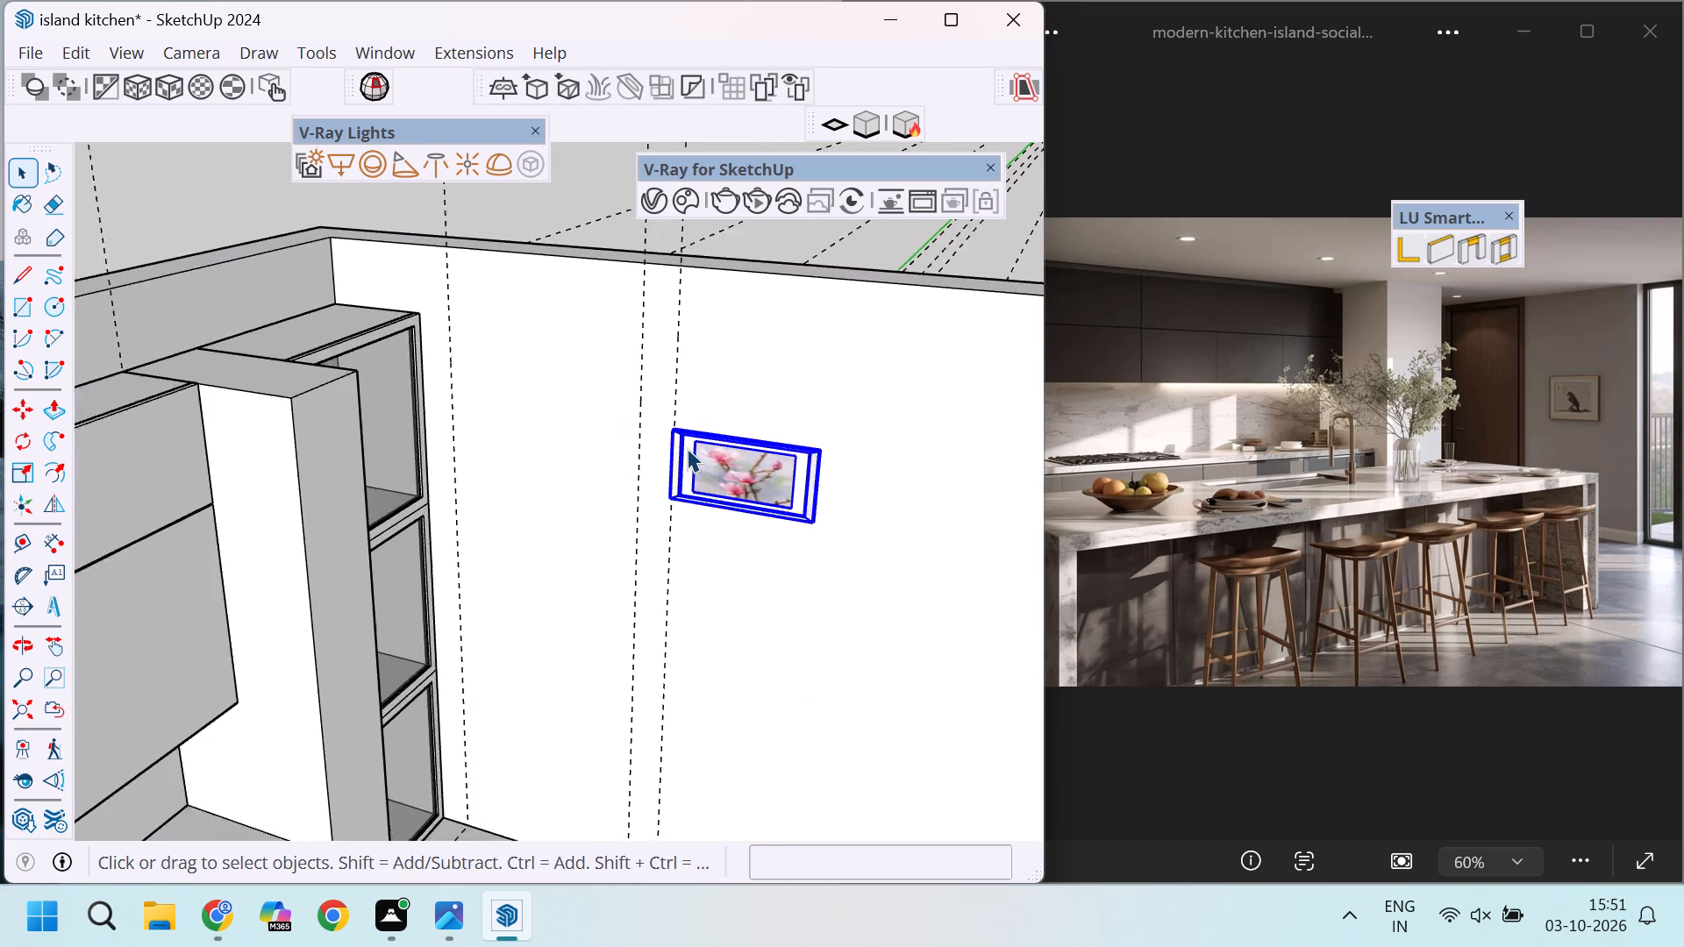
scroll(687, 448, up, 1)
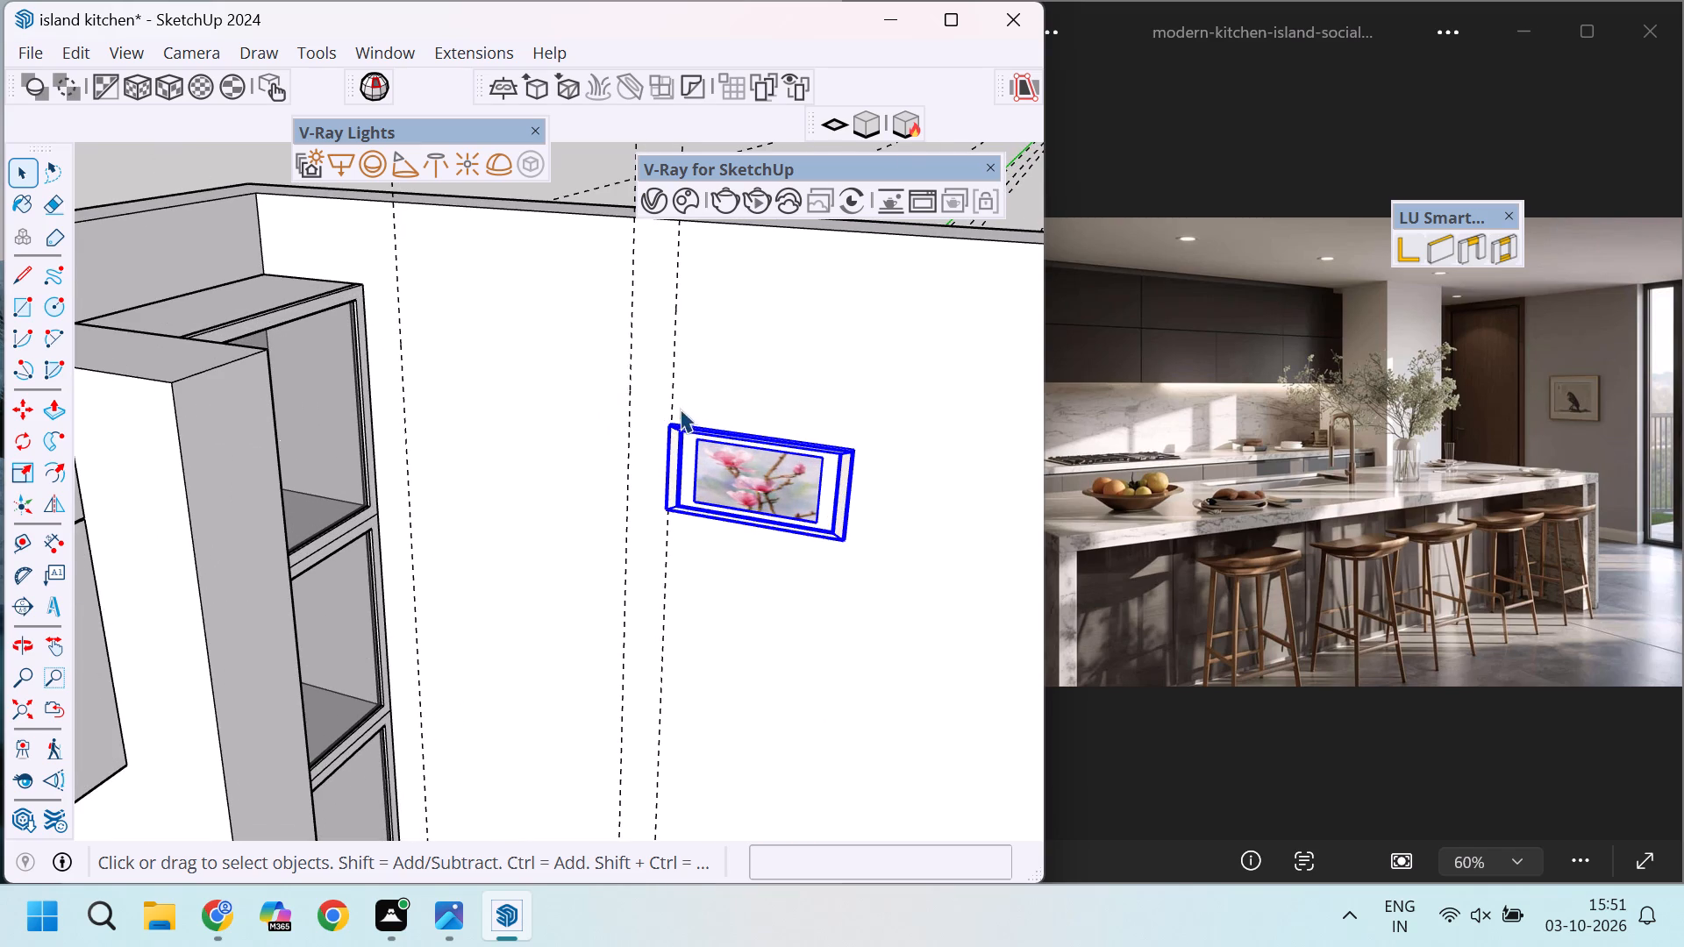
scroll(587, 354, down, 4)
scroll(787, 391, up, 6)
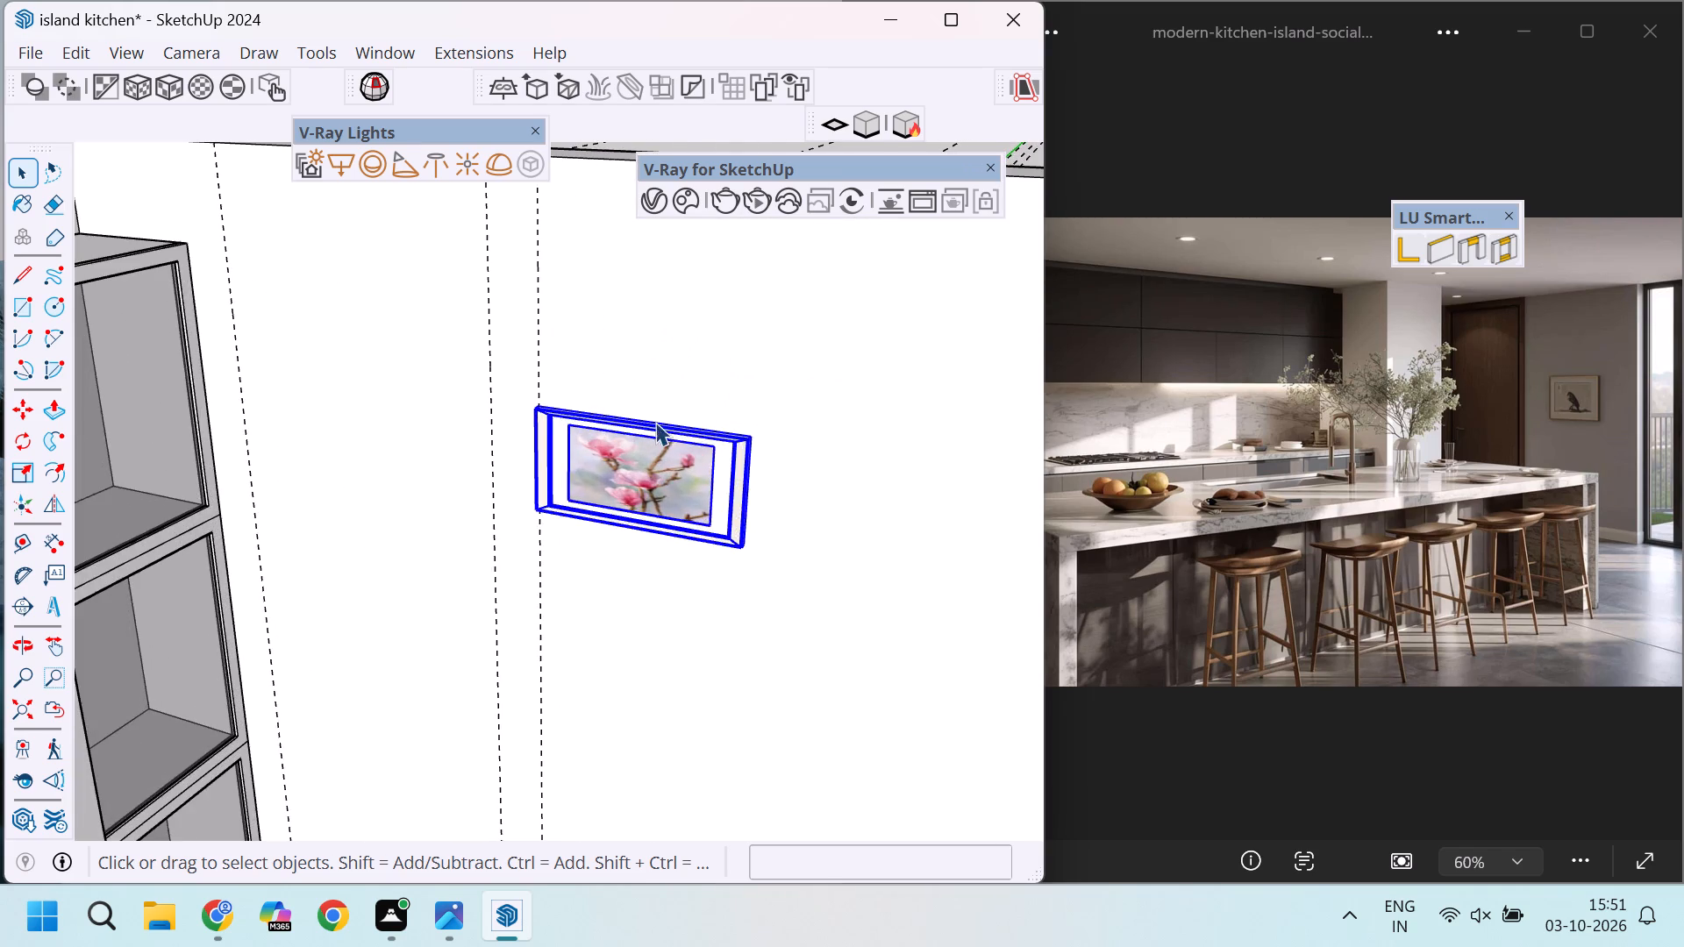
scroll(631, 422, down, 9)
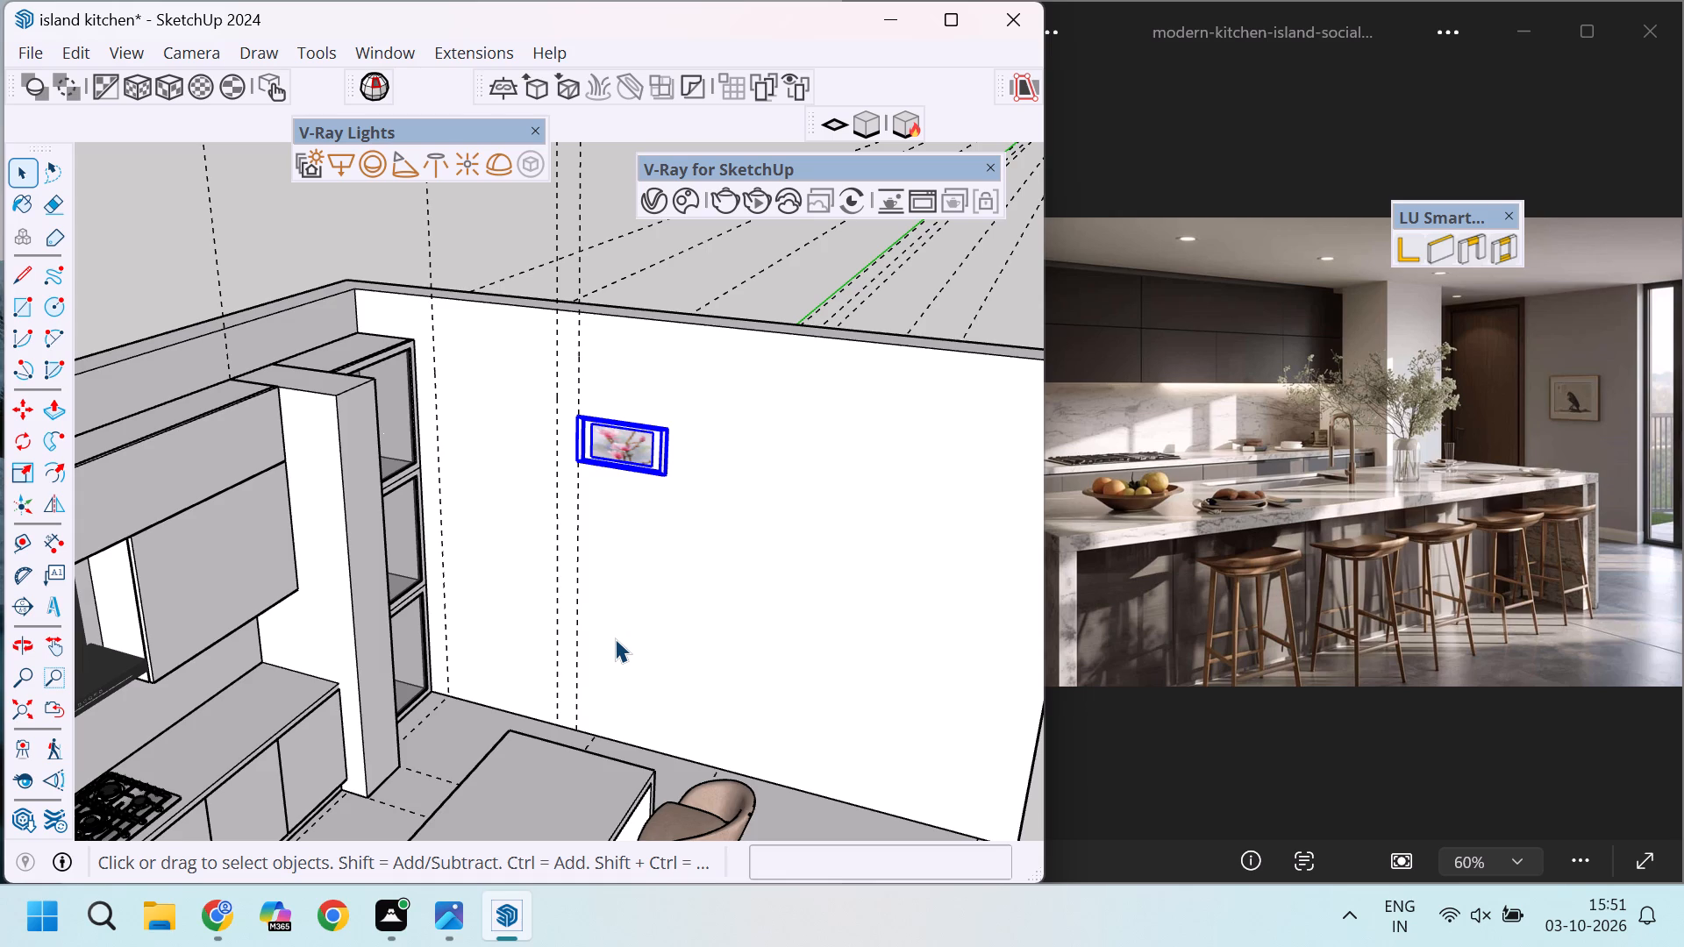
scroll(468, 436, down, 4)
scroll(560, 463, up, 1)
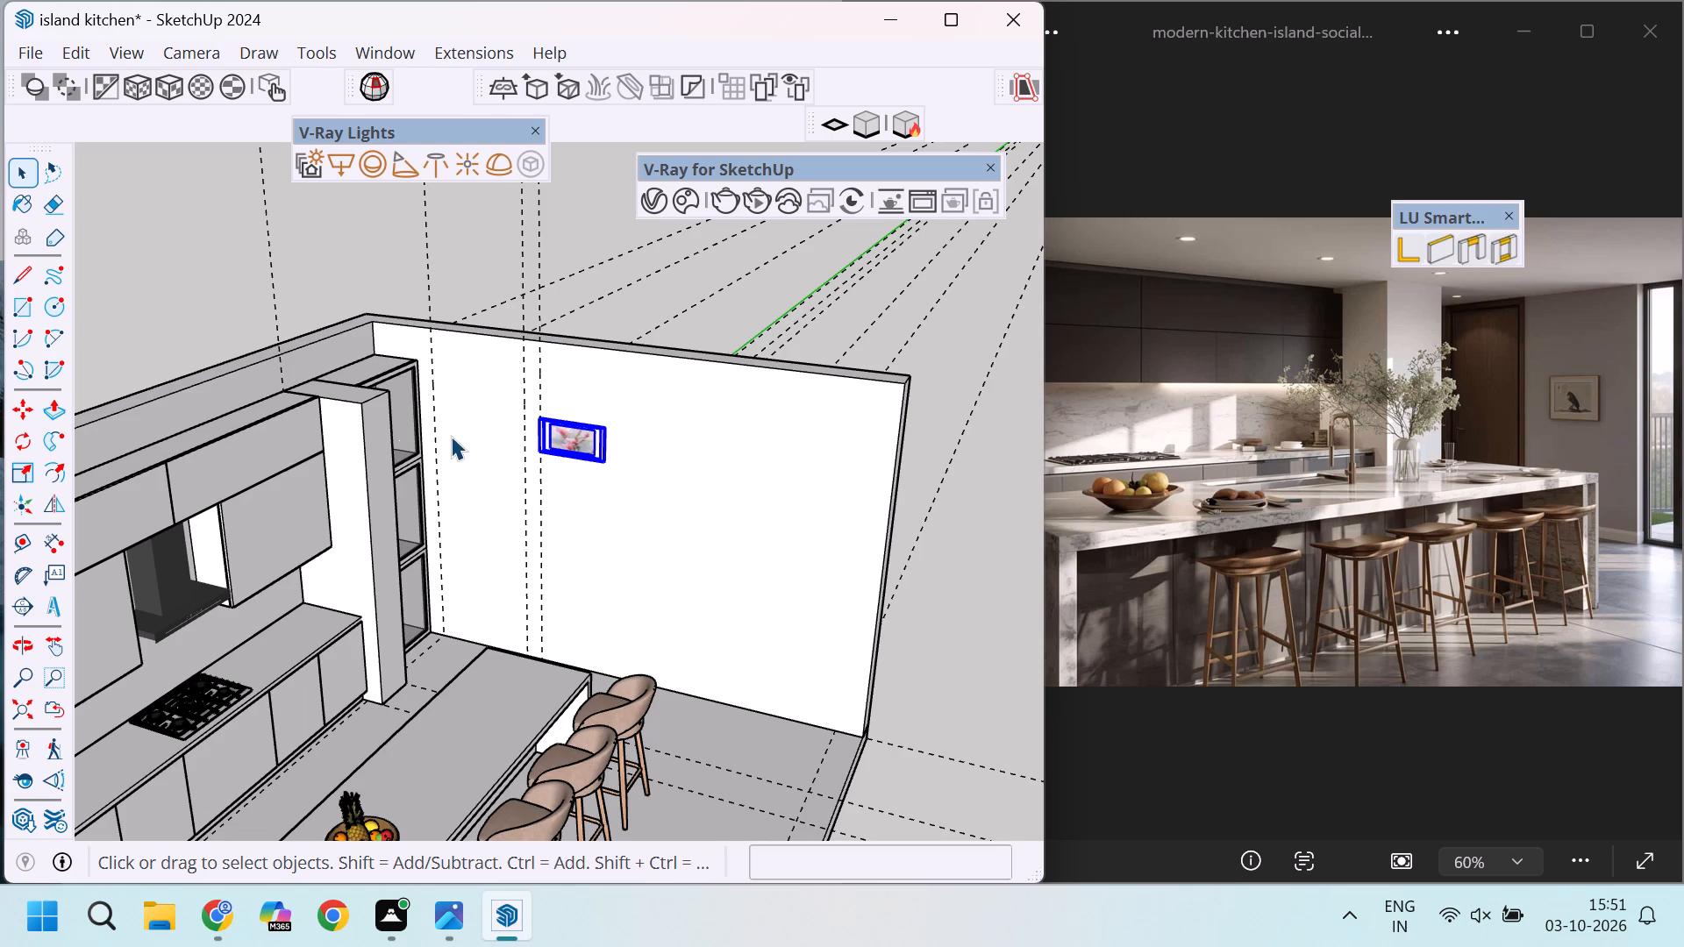
Place a vertical guide 6" from the picture frame's far side edge, away from the shelf unit.
scroll(535, 402, up, 2)
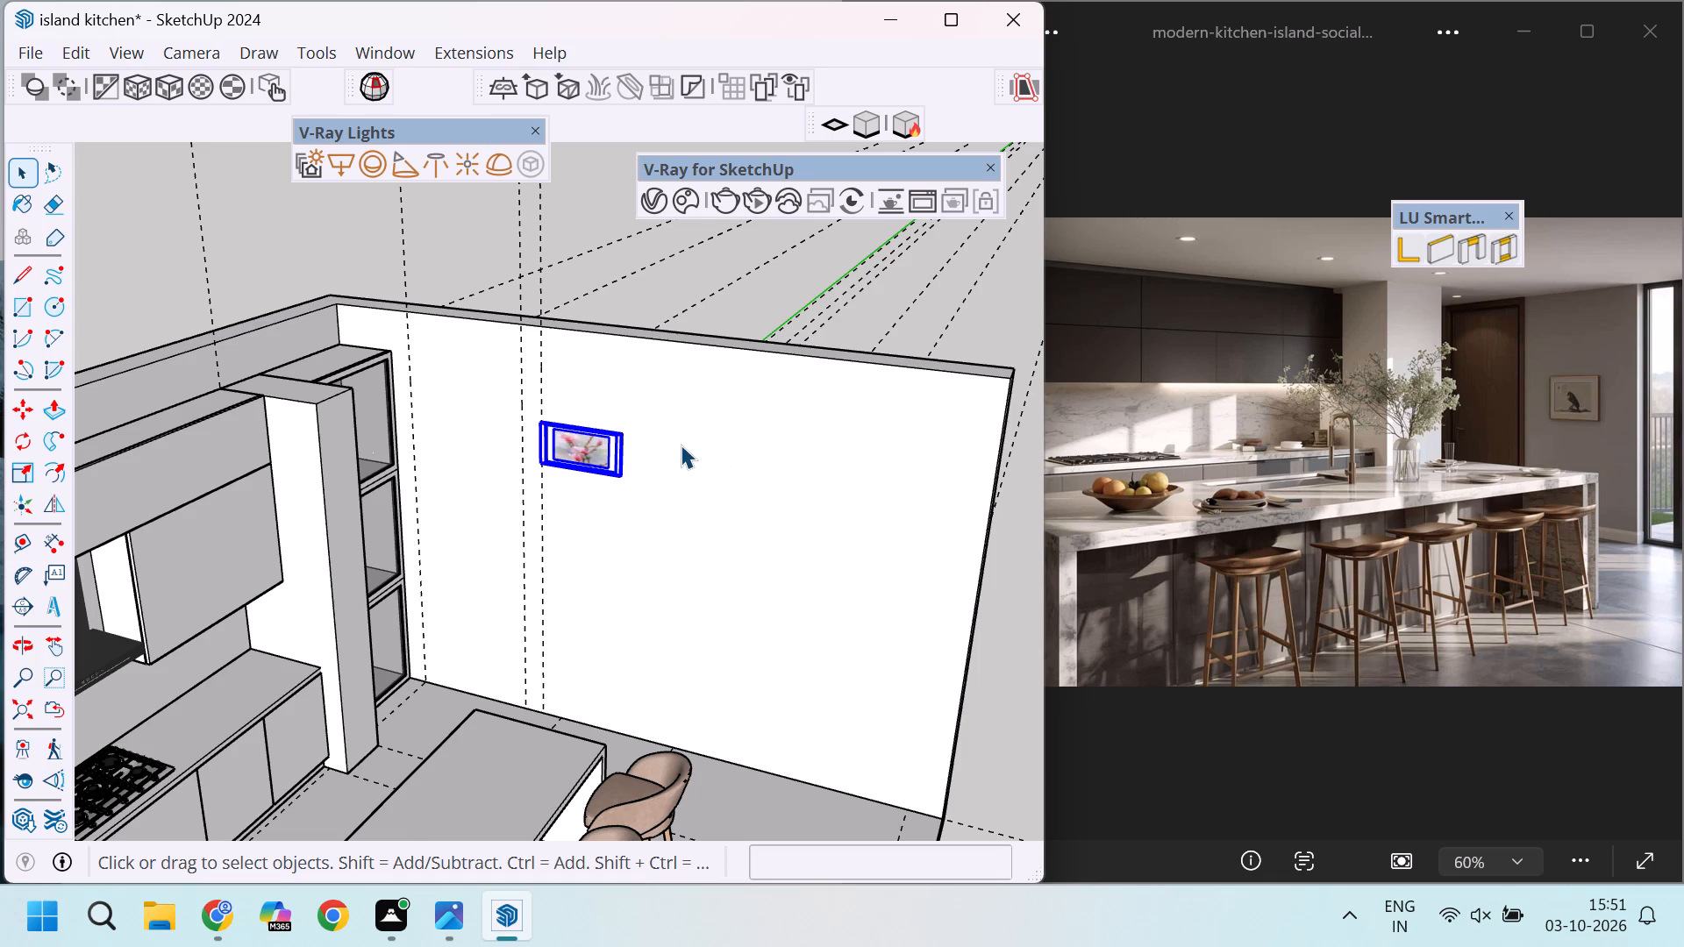
scroll(626, 440, up, 3)
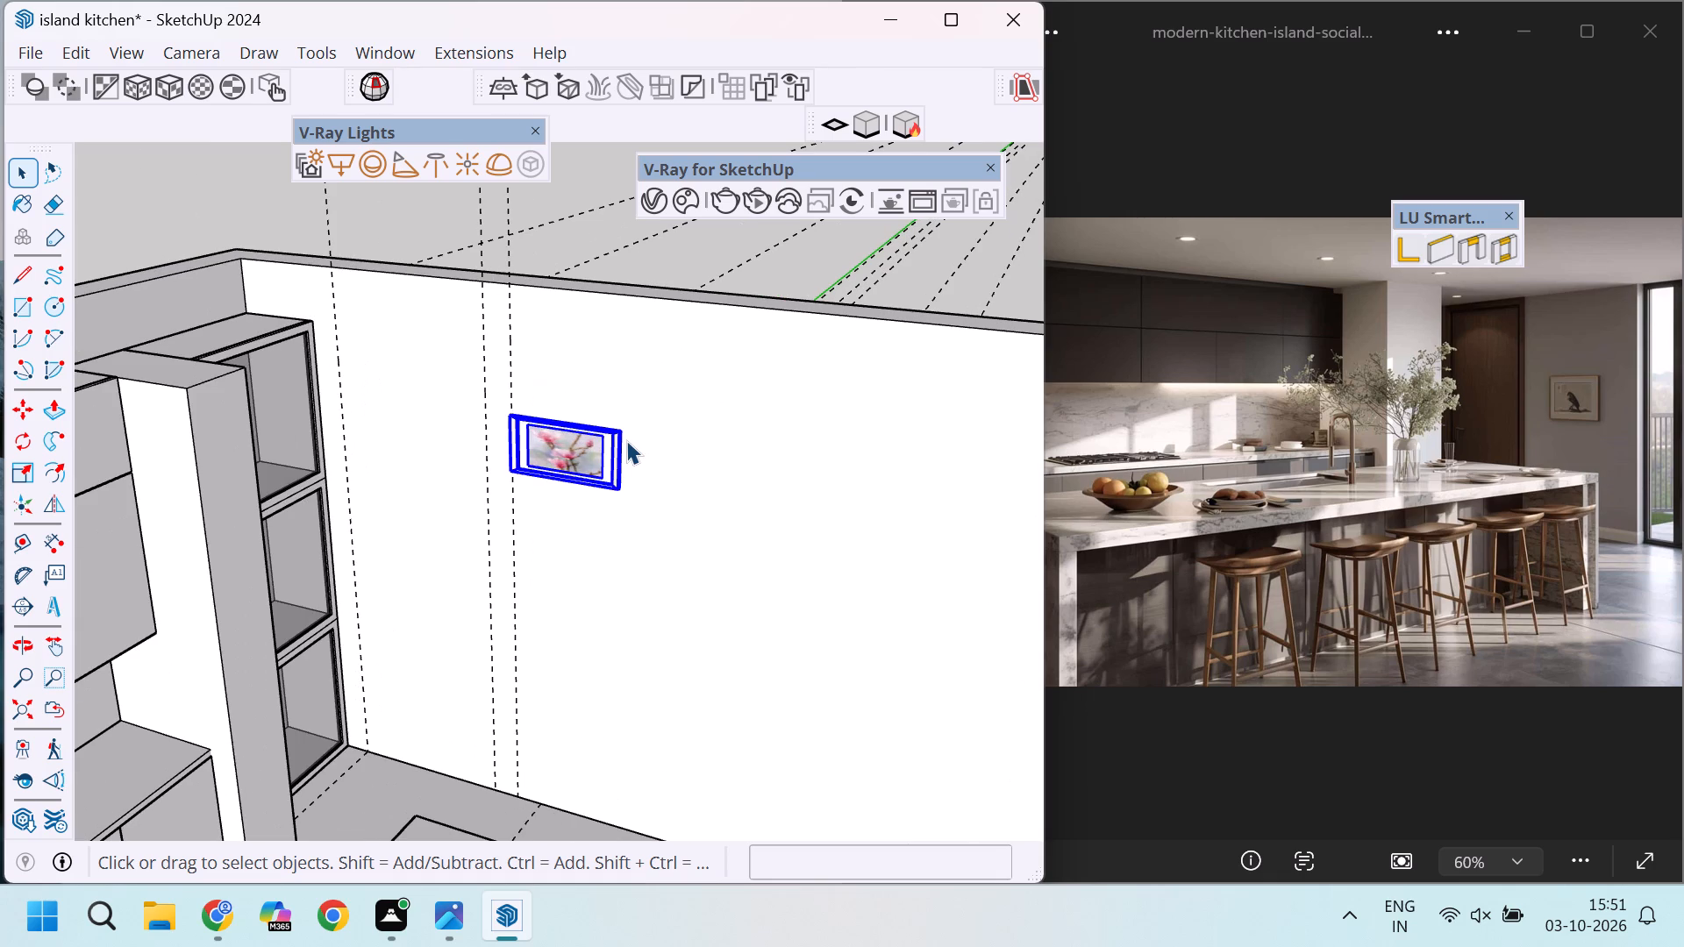
scroll(603, 424, up, 2)
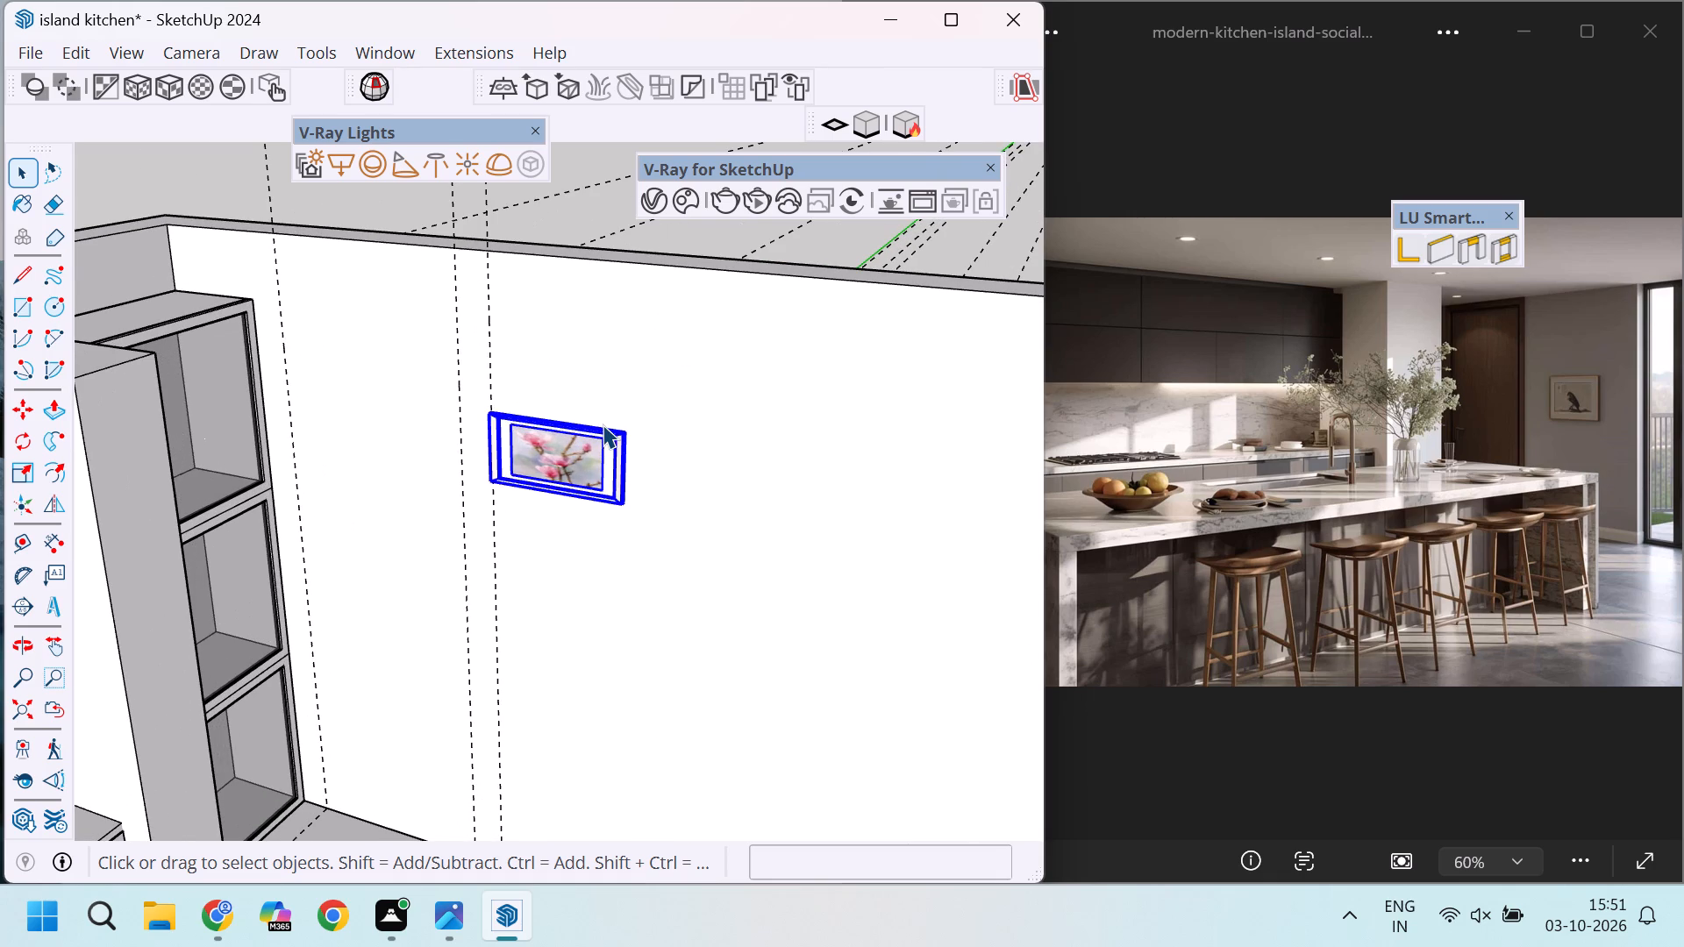
scroll(603, 424, up, 3)
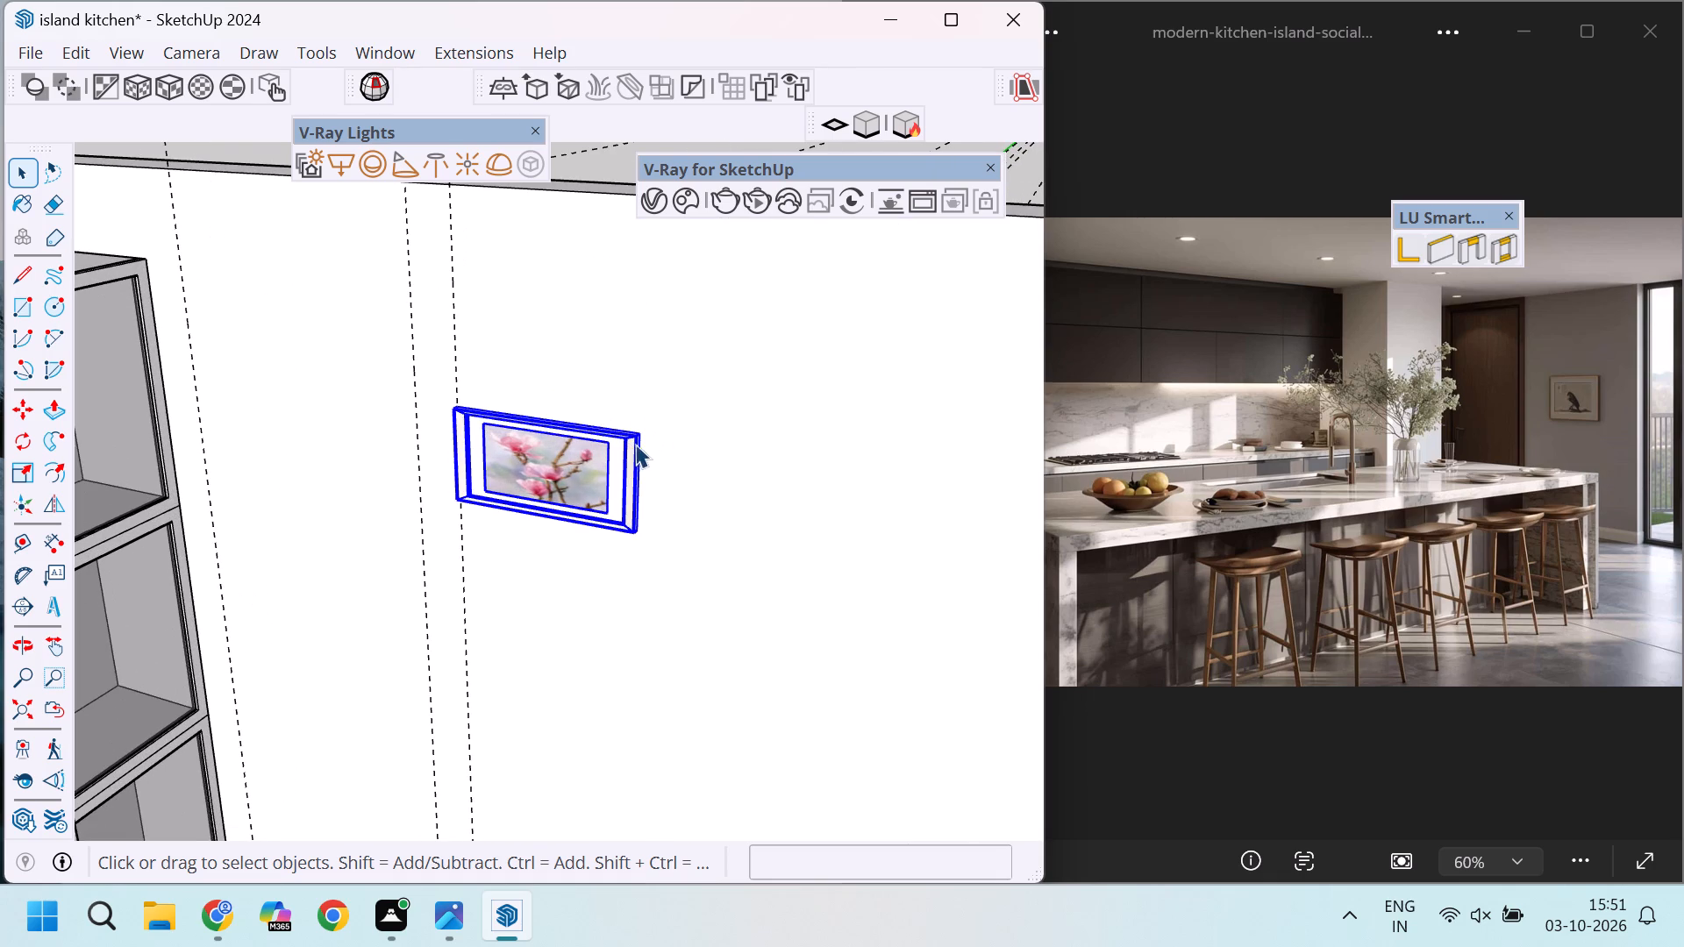
scroll(646, 446, down, 4)
scroll(634, 455, up, 4)
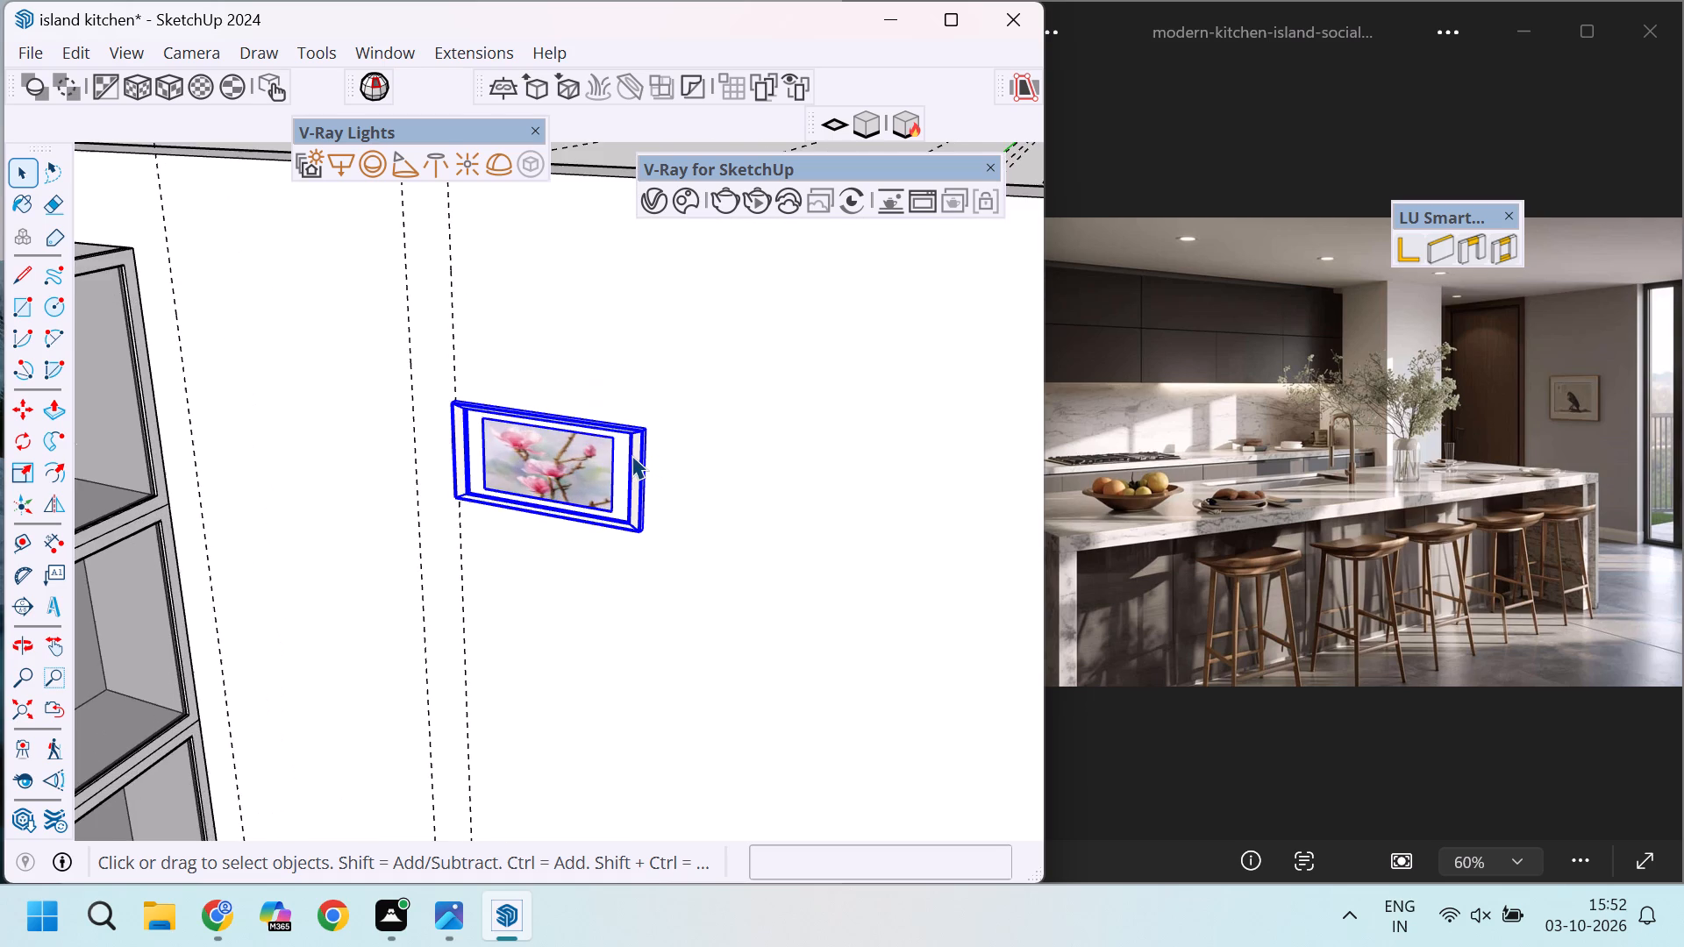
scroll(631, 455, down, 2)
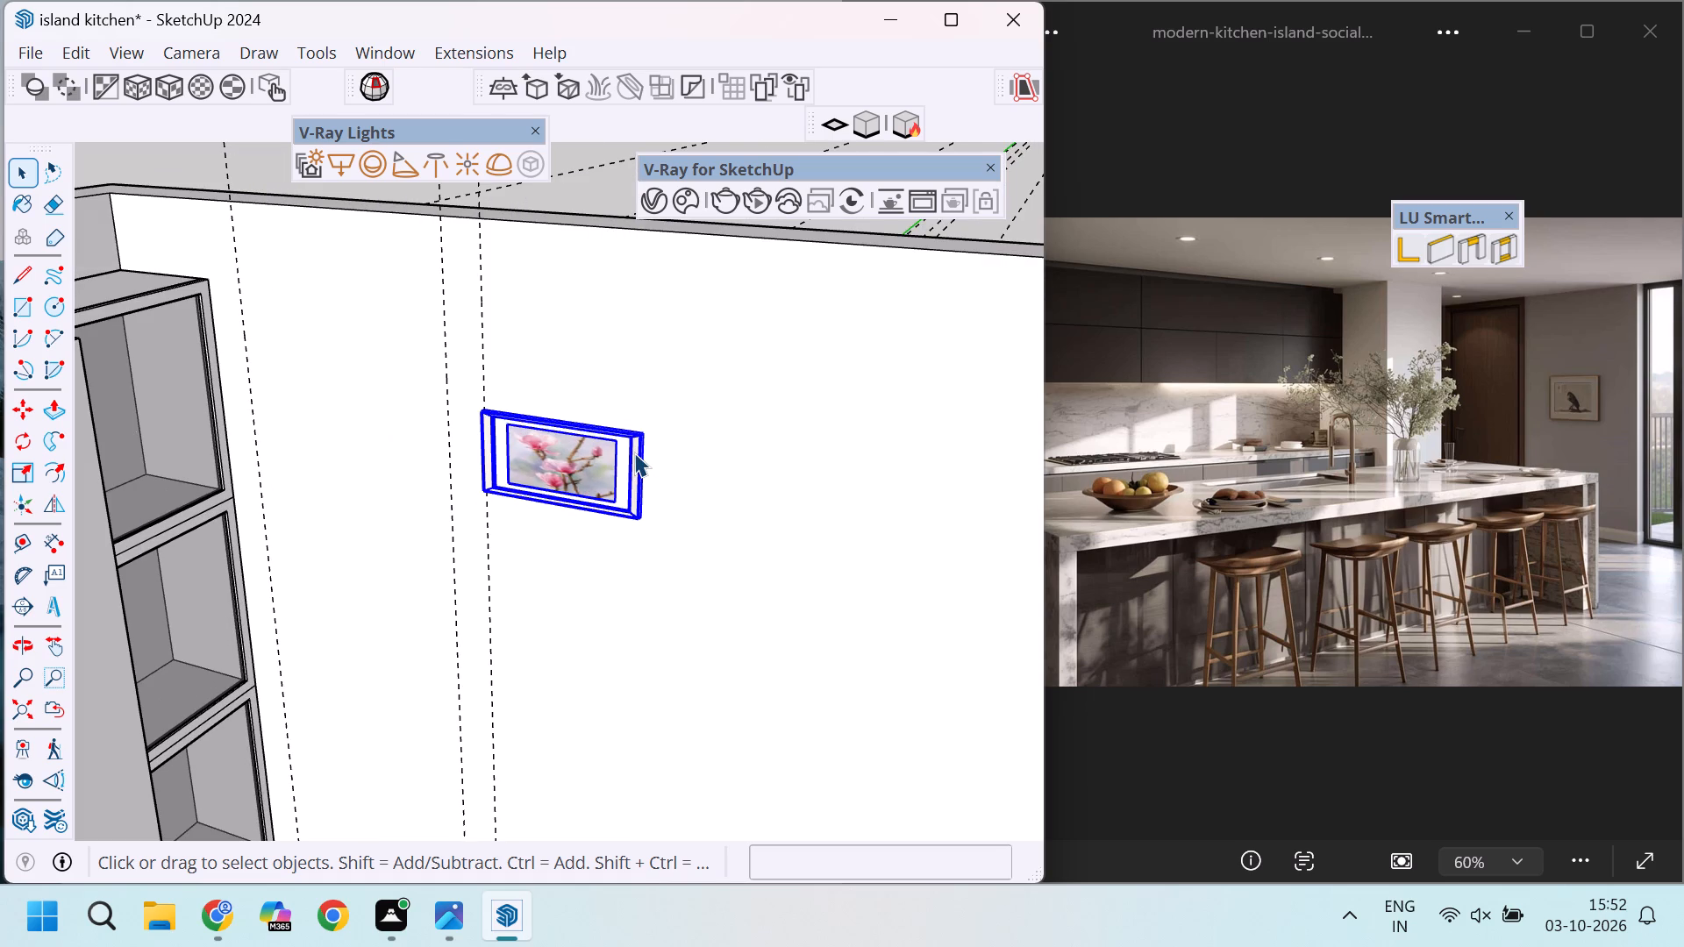
scroll(617, 466, up, 5)
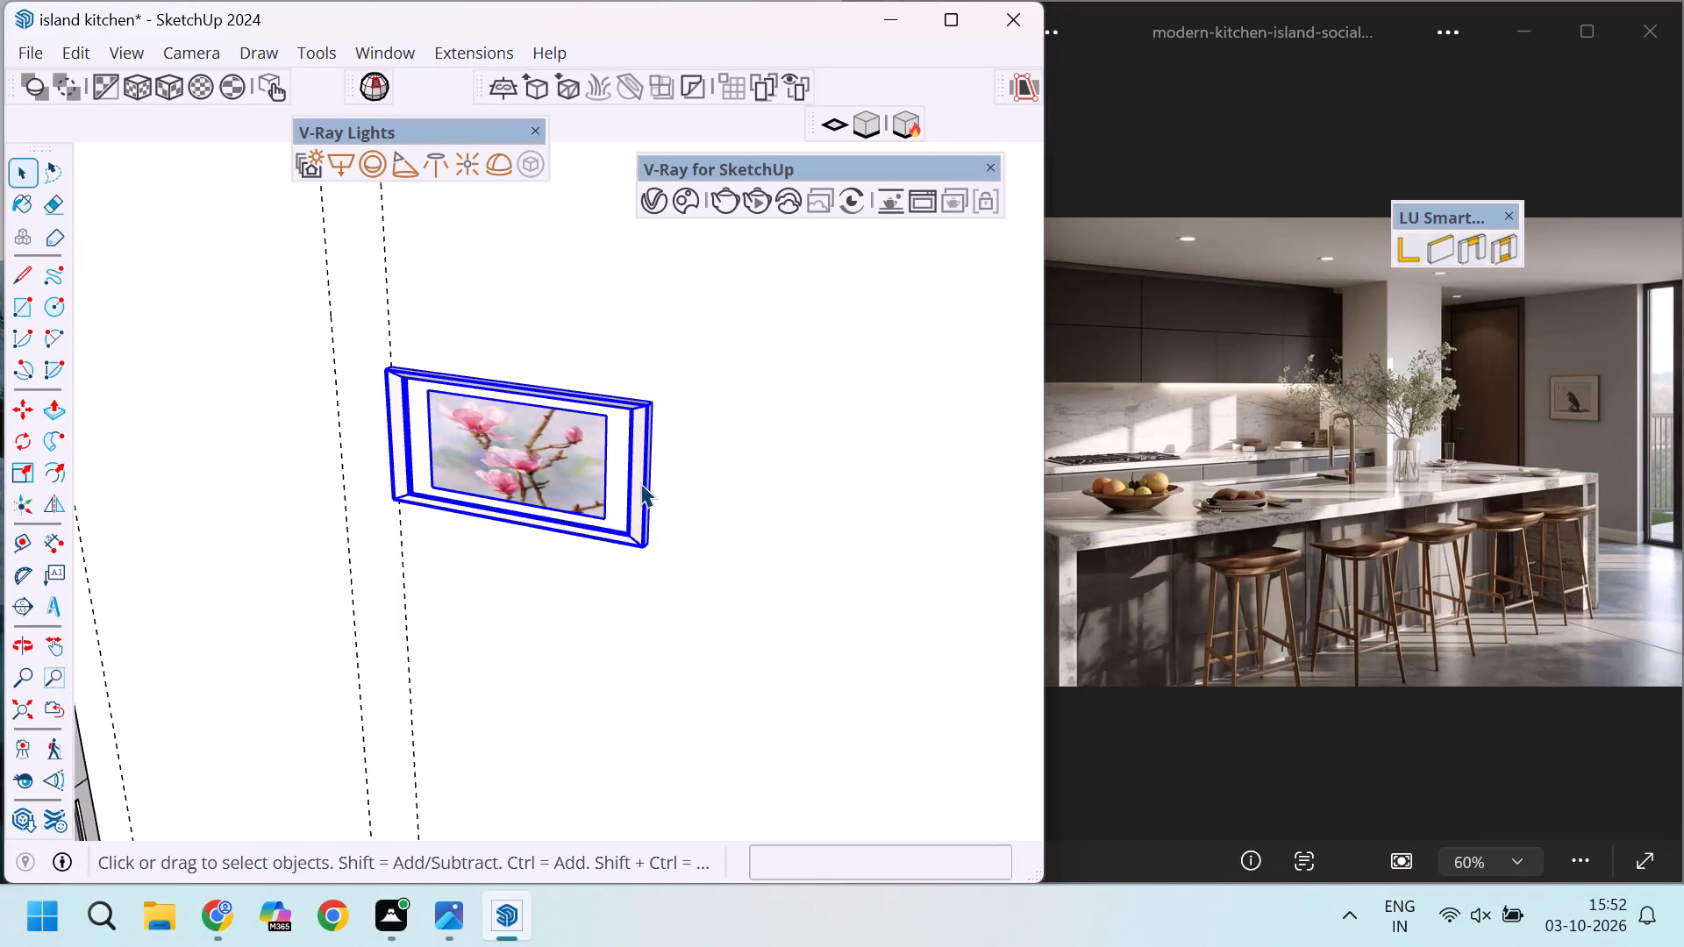
key(t)
scroll(656, 435, up, 13)
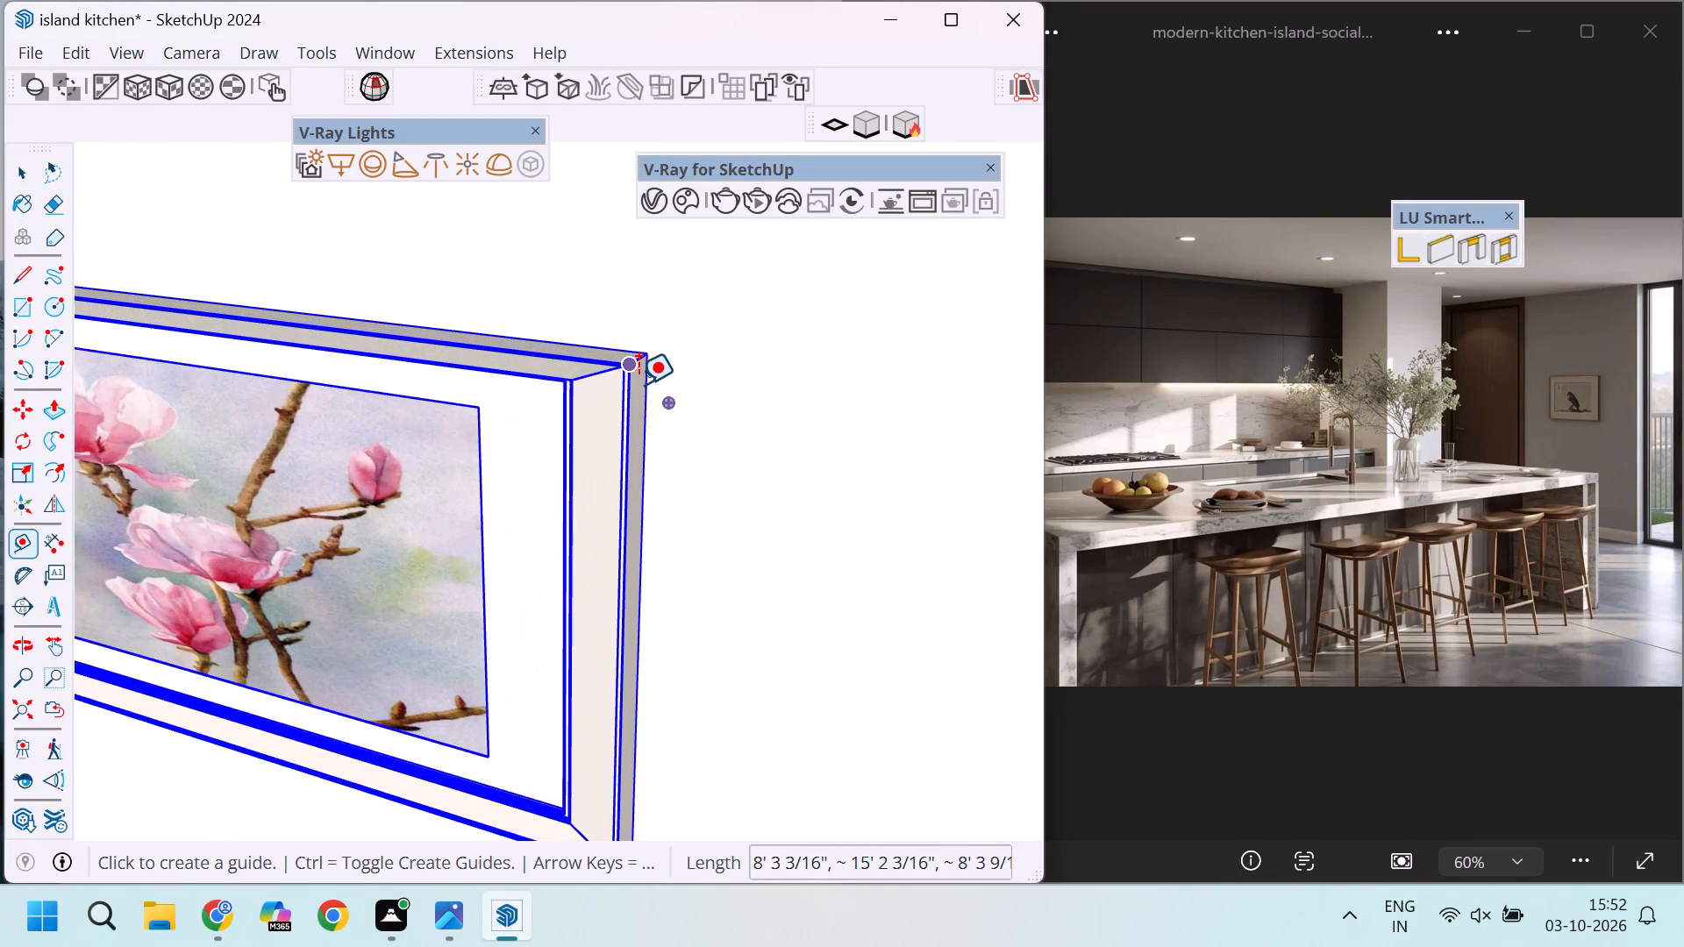
click(639, 414)
scroll(639, 414, down, 5)
scroll(712, 443, down, 4)
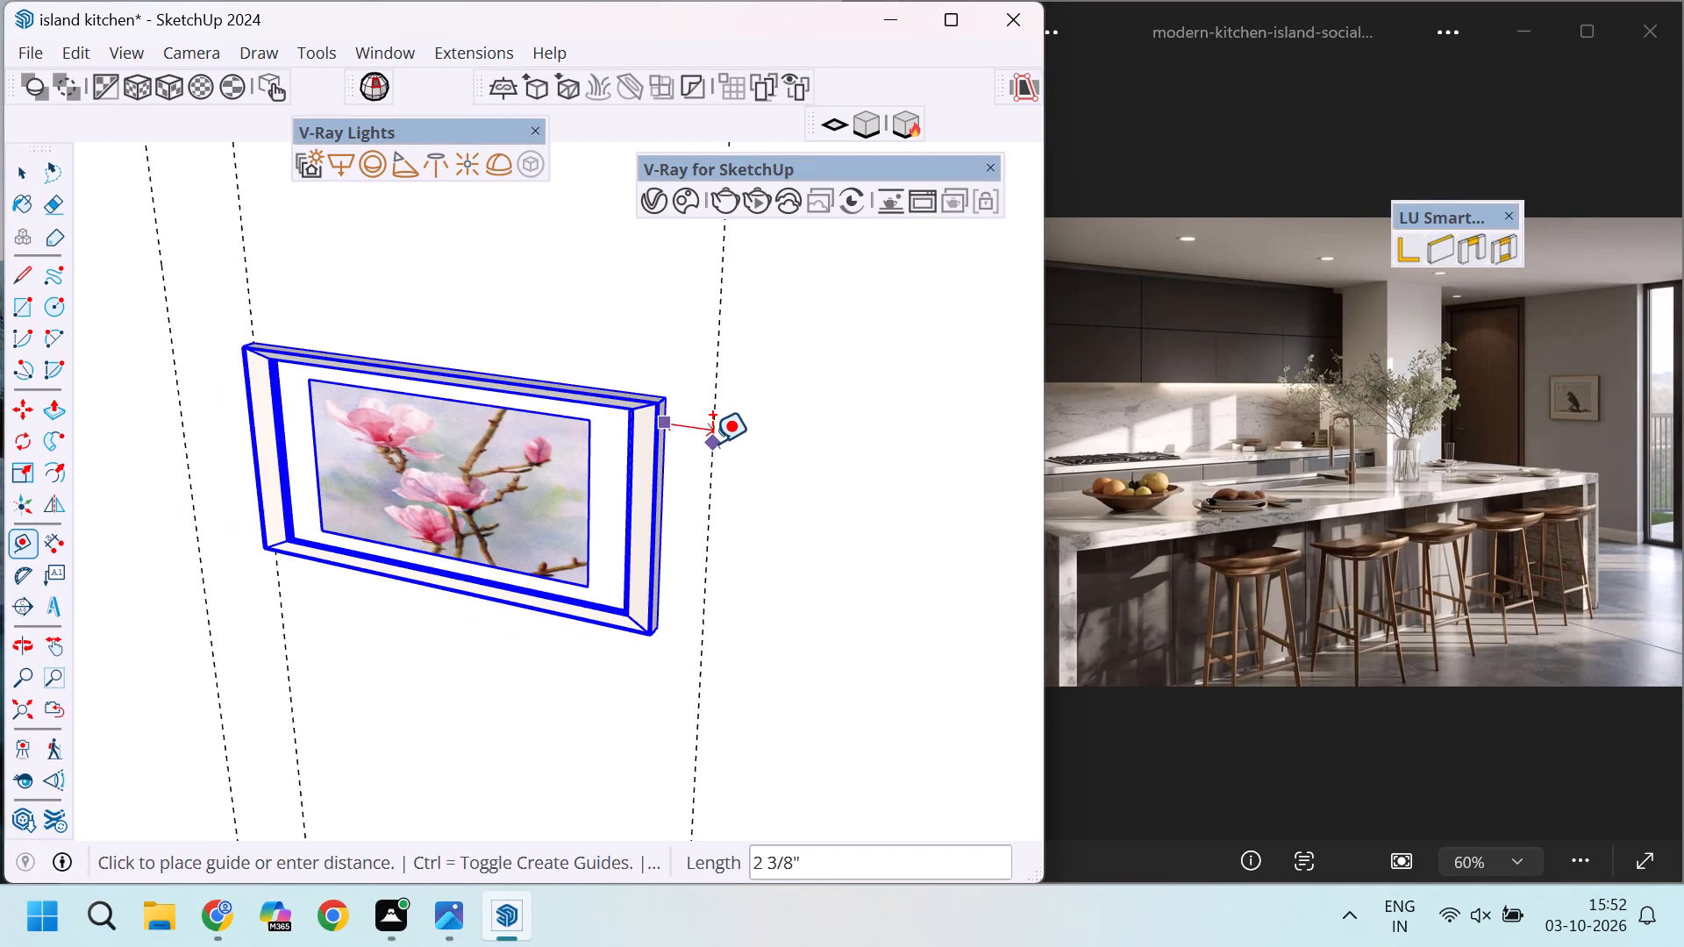
key(6)
key(Return)
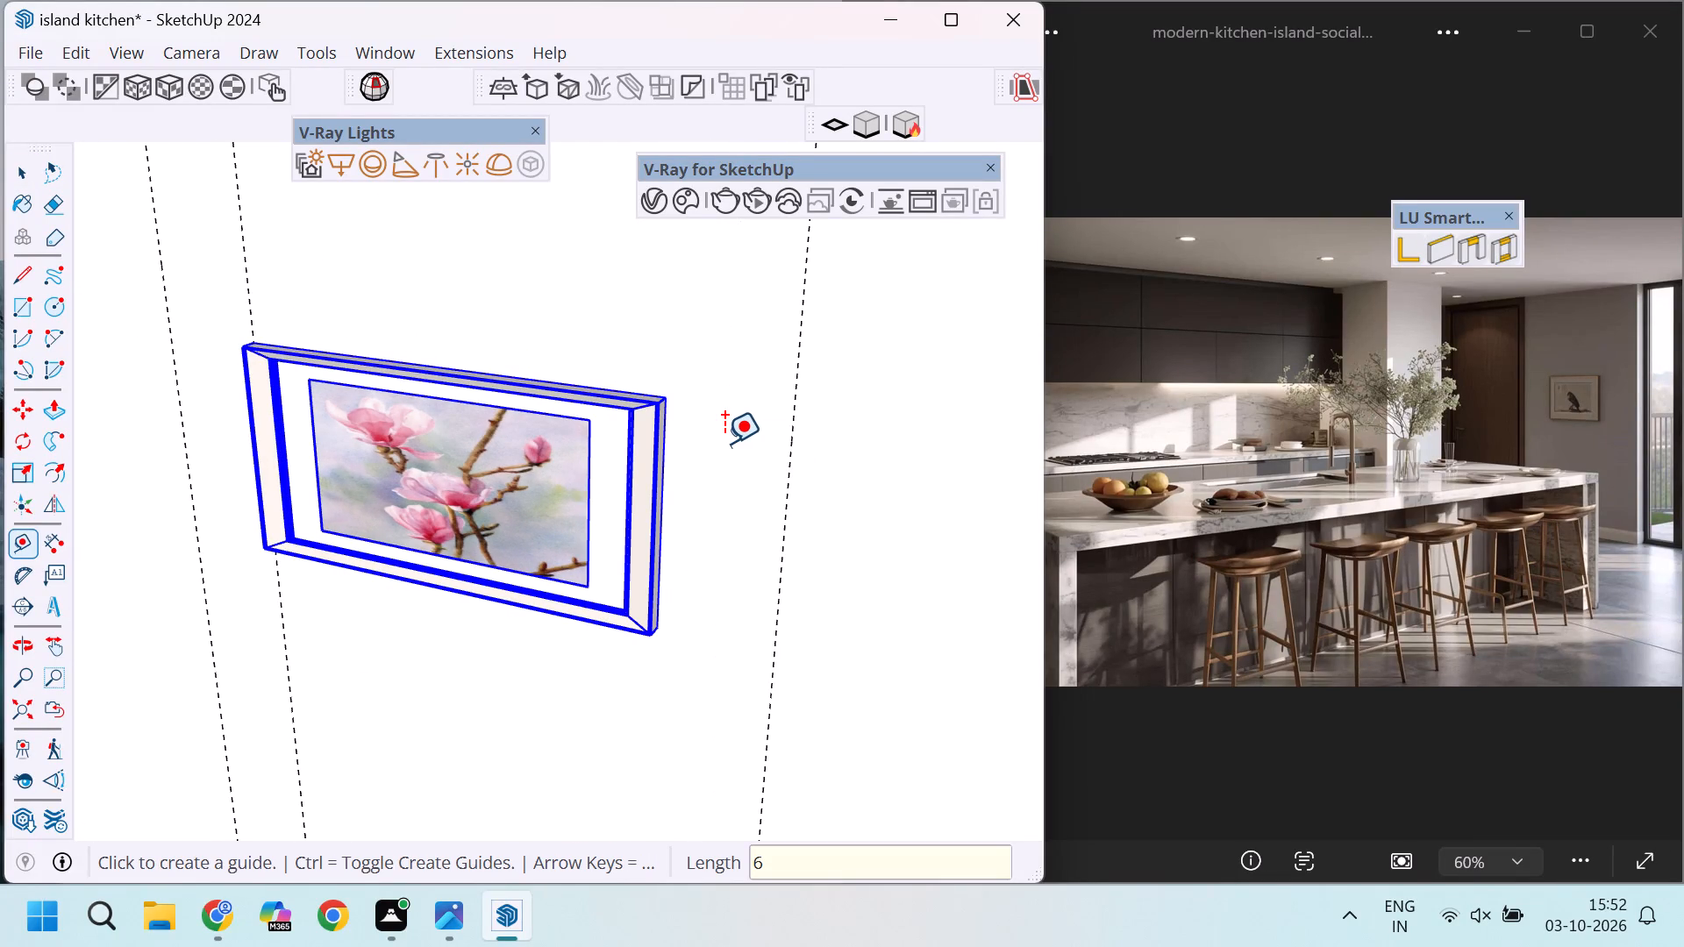
Delete the vertical guide running along the picture frame's edge nearest the shelf unit.
scroll(341, 331, down, 10)
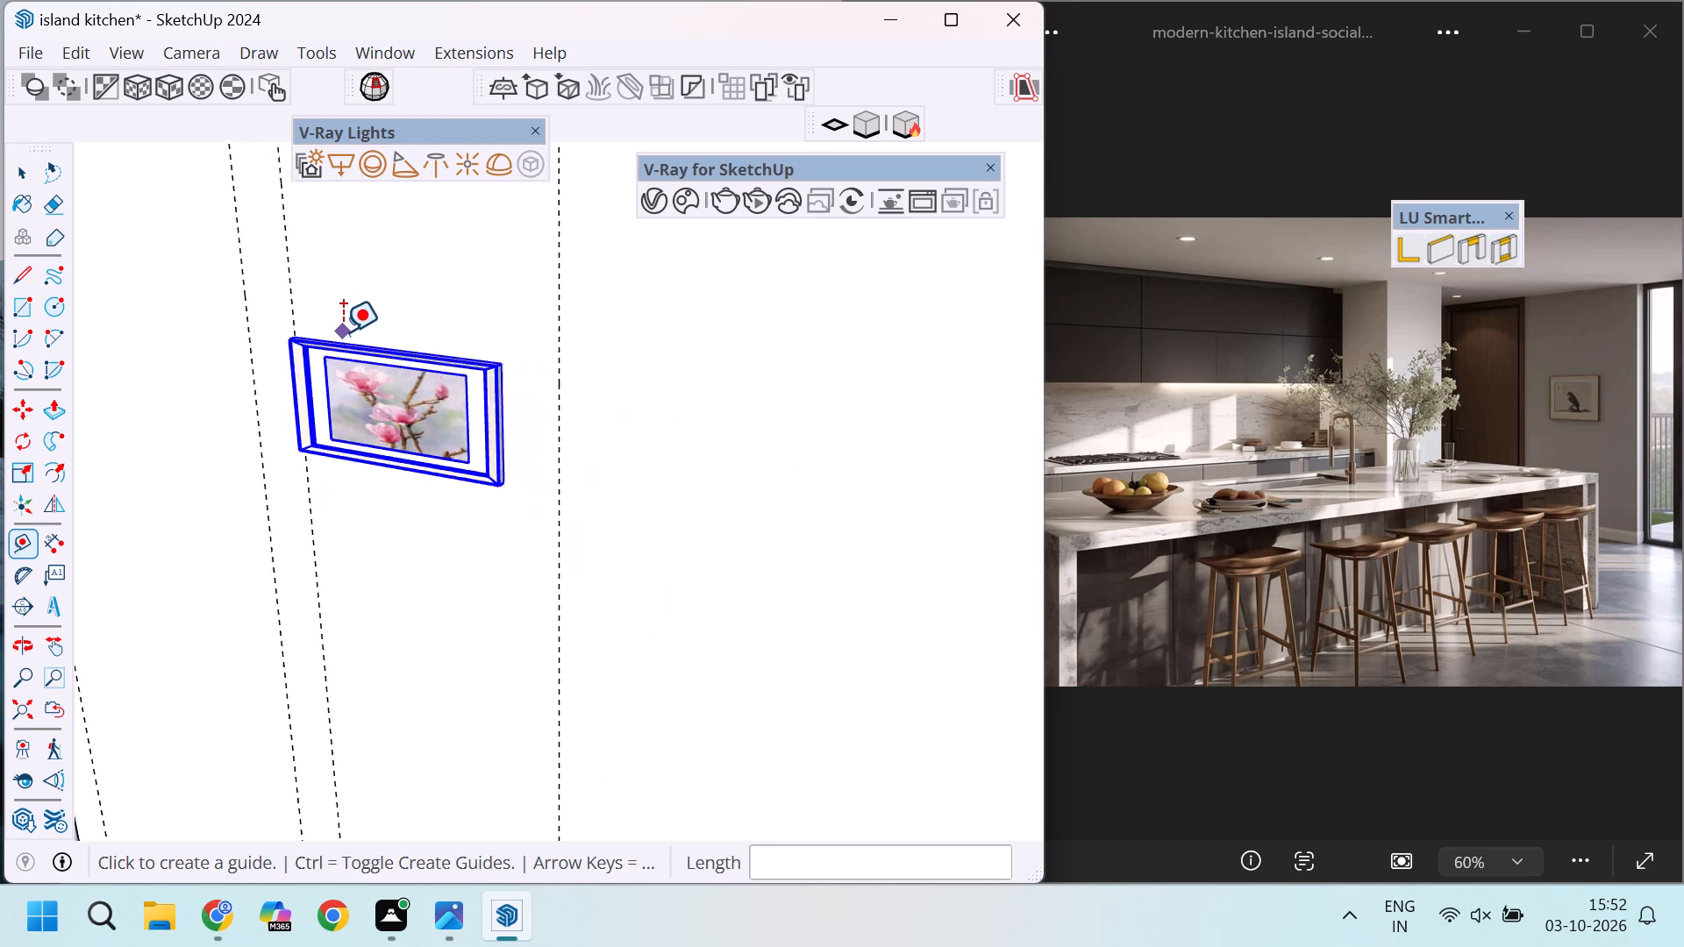
scroll(343, 331, down, 7)
scroll(285, 320, up, 2)
middle_drag(299, 342, 501, 432)
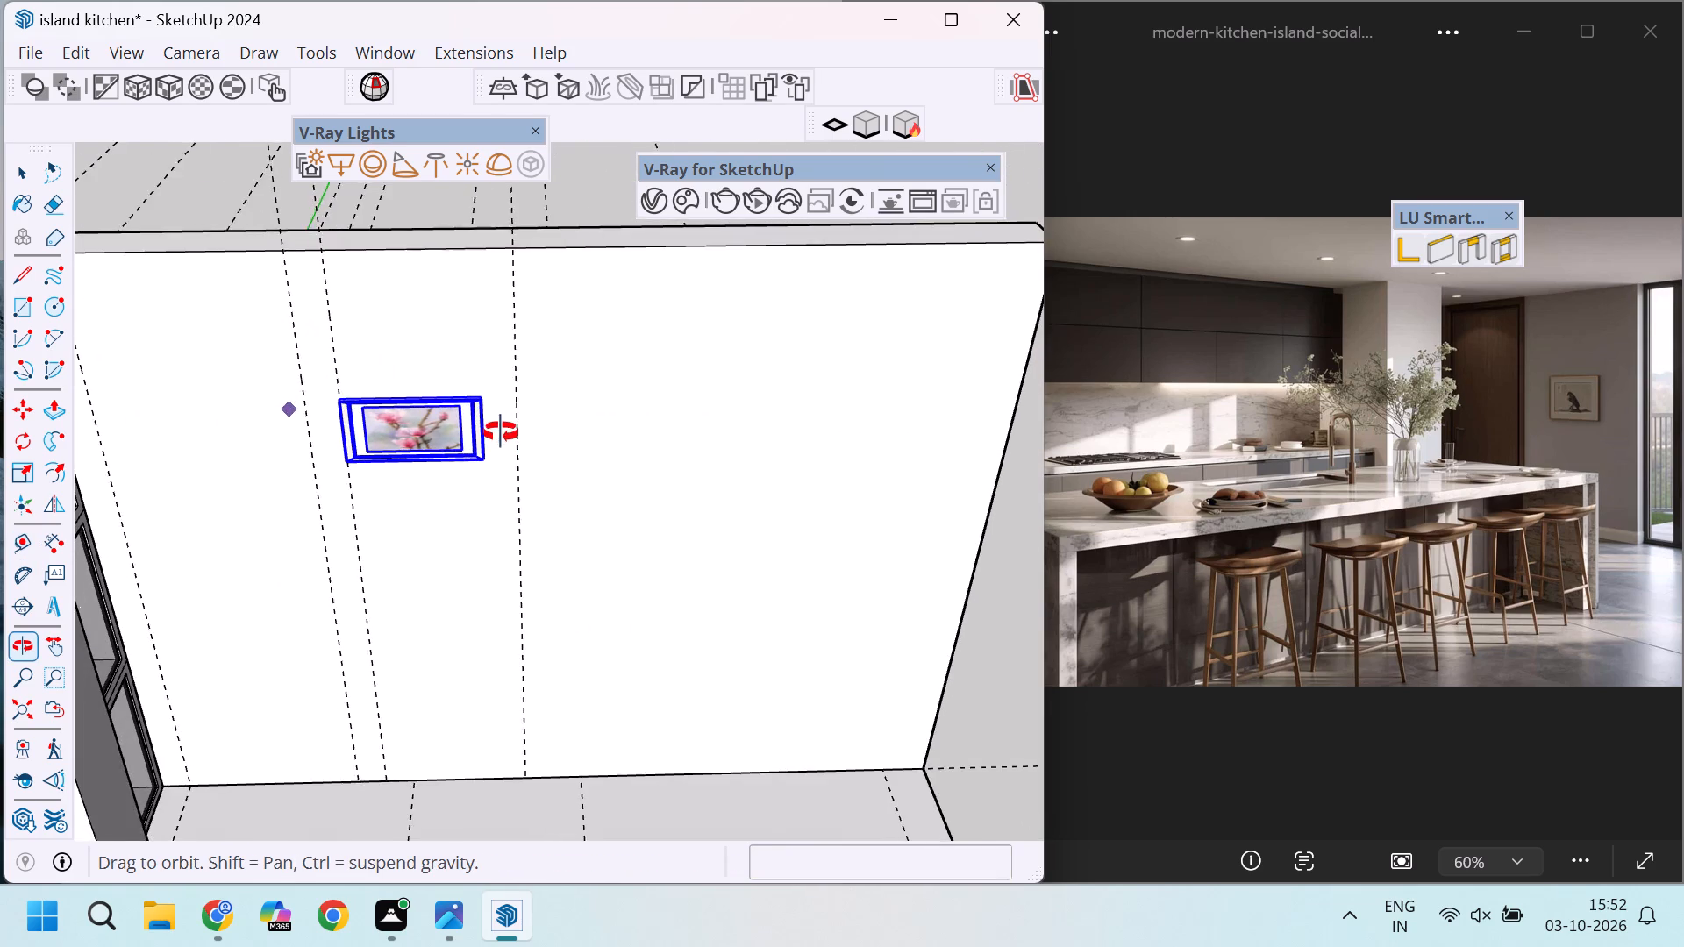
middle_drag(501, 432, 434, 420)
scroll(454, 419, up, 4)
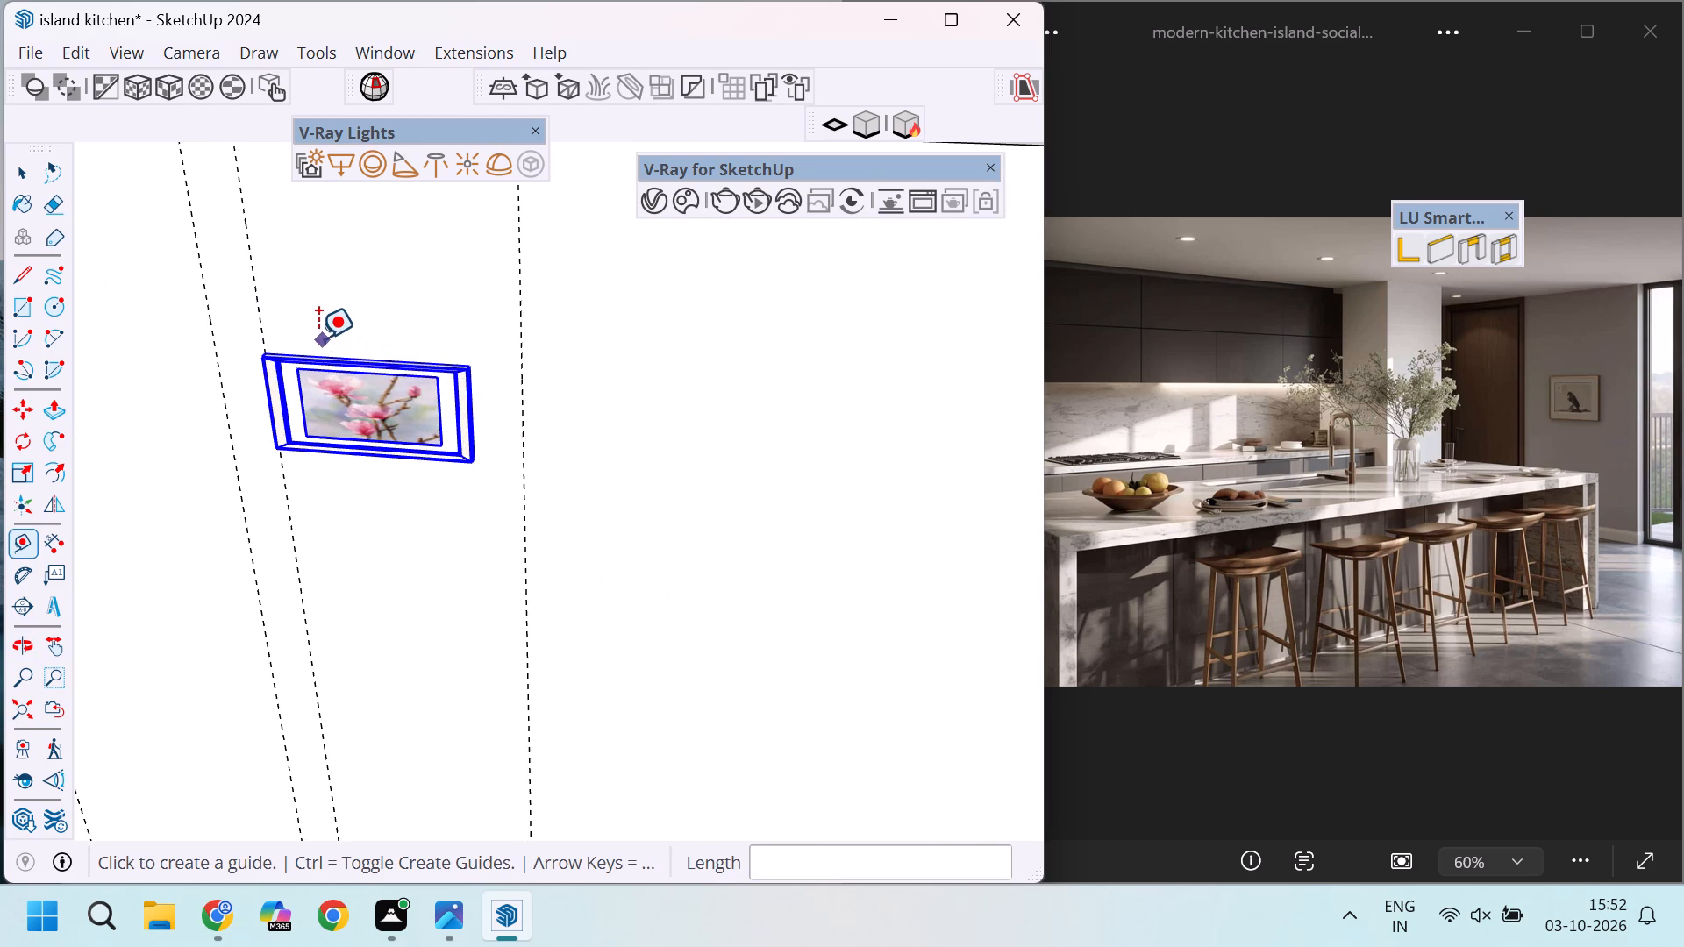
key(space)
scroll(318, 338, down, 7)
scroll(242, 308, up, 5)
click(296, 316)
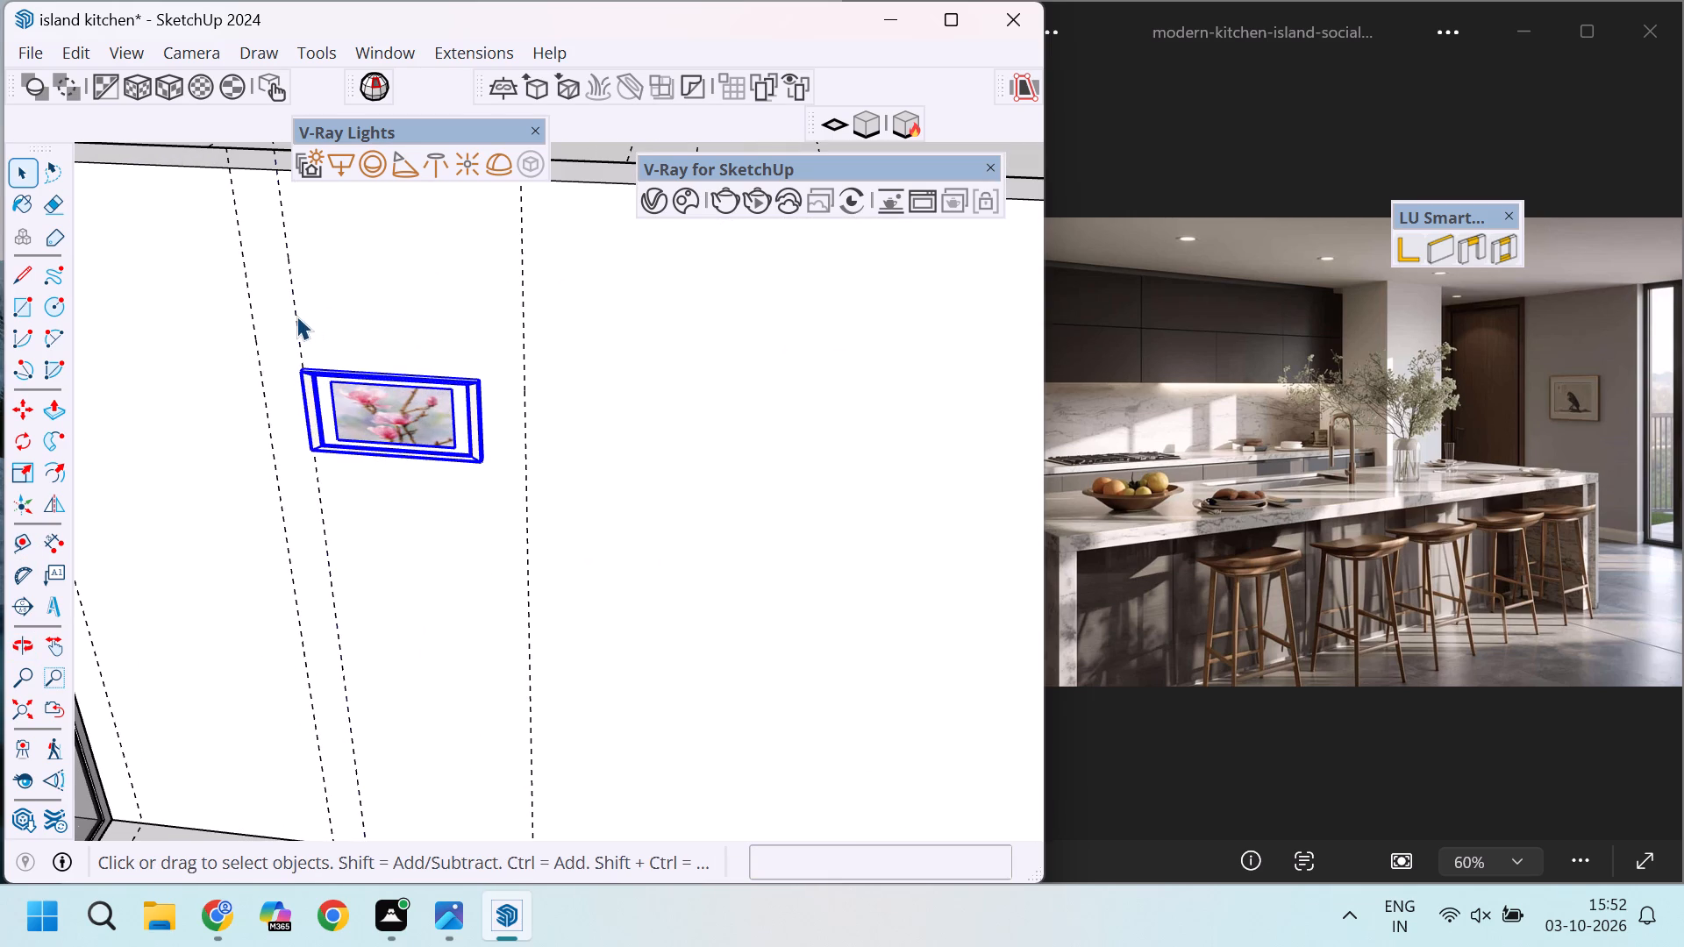
scroll(296, 316, down, 4)
key(Delete)
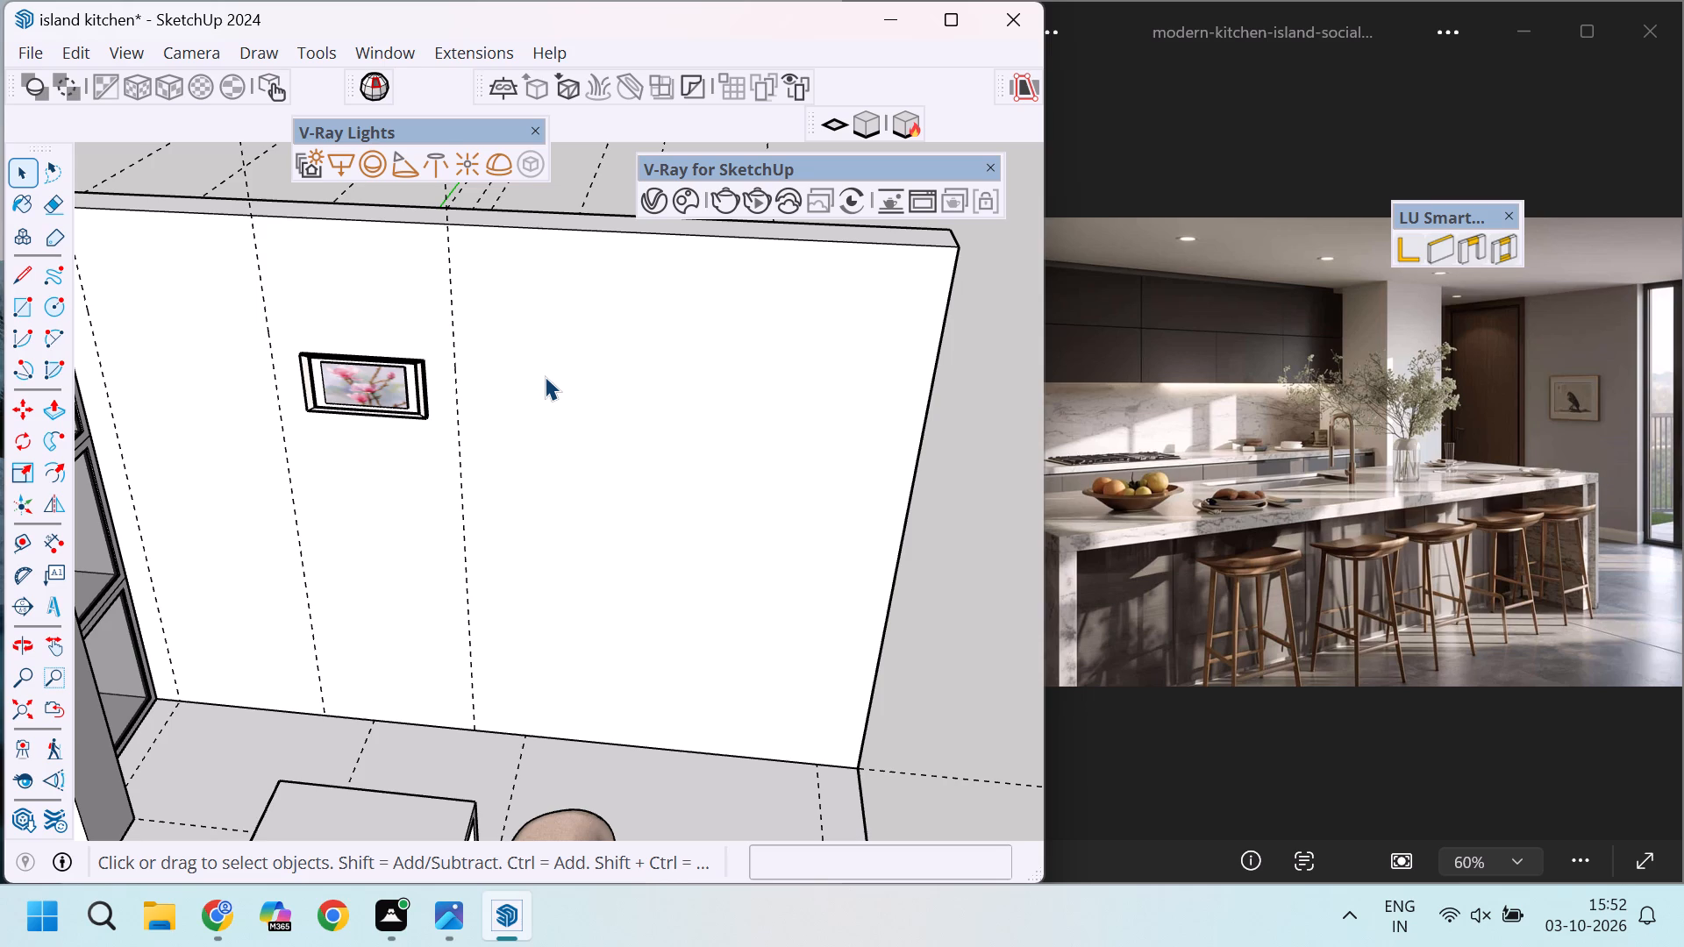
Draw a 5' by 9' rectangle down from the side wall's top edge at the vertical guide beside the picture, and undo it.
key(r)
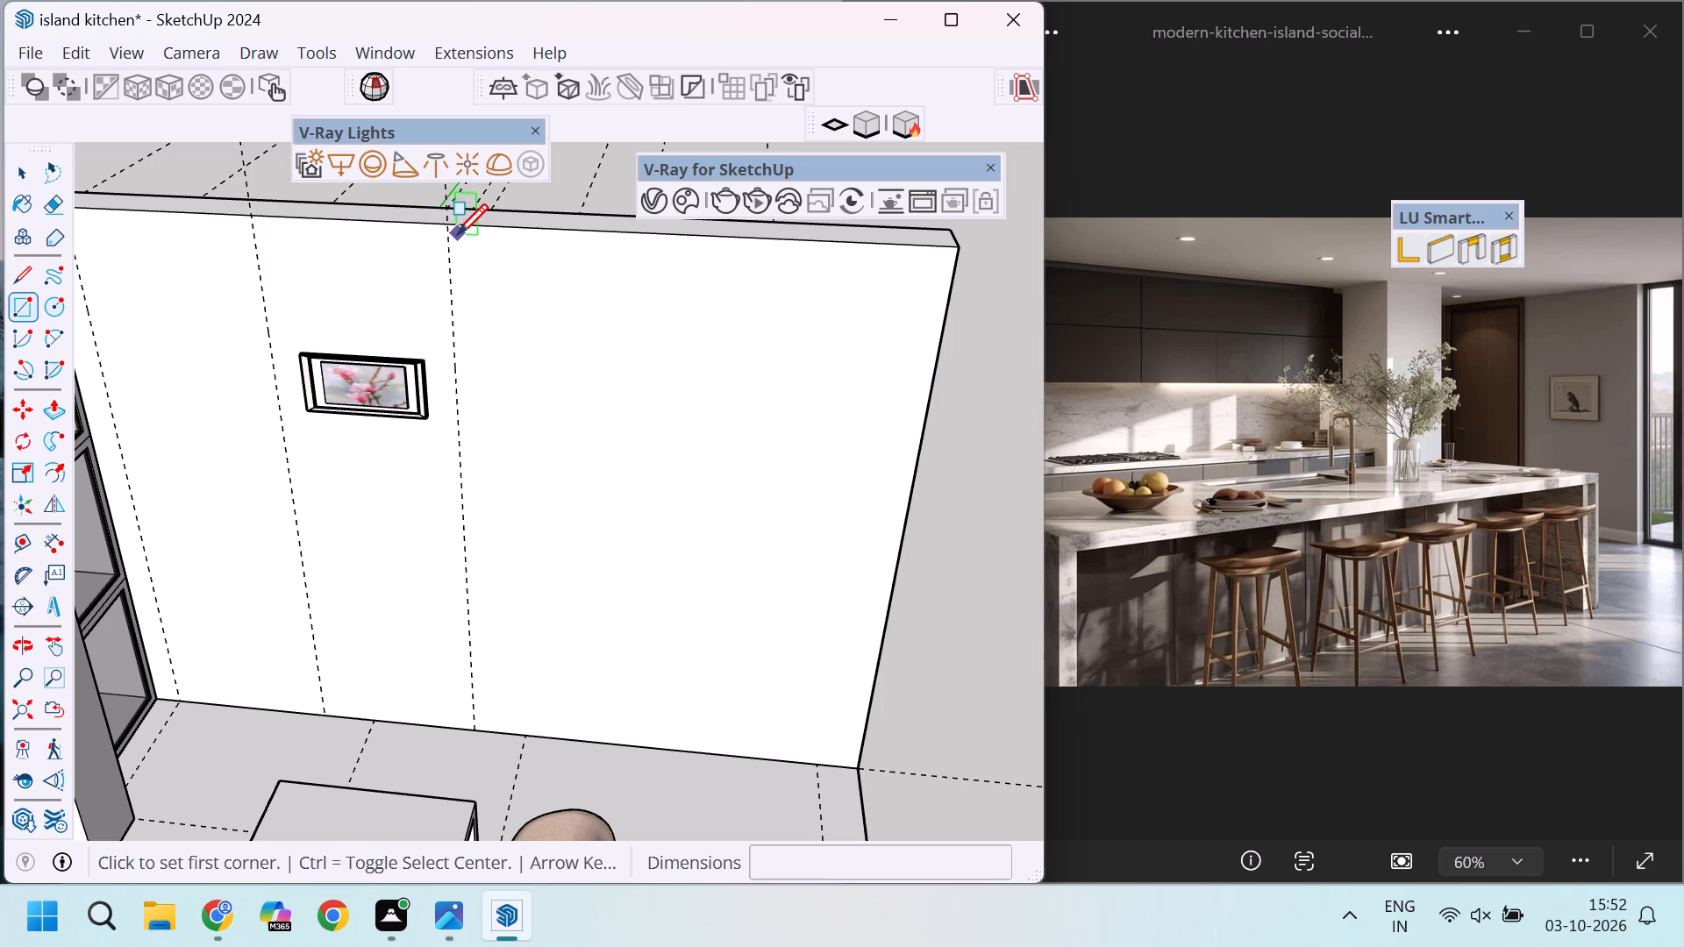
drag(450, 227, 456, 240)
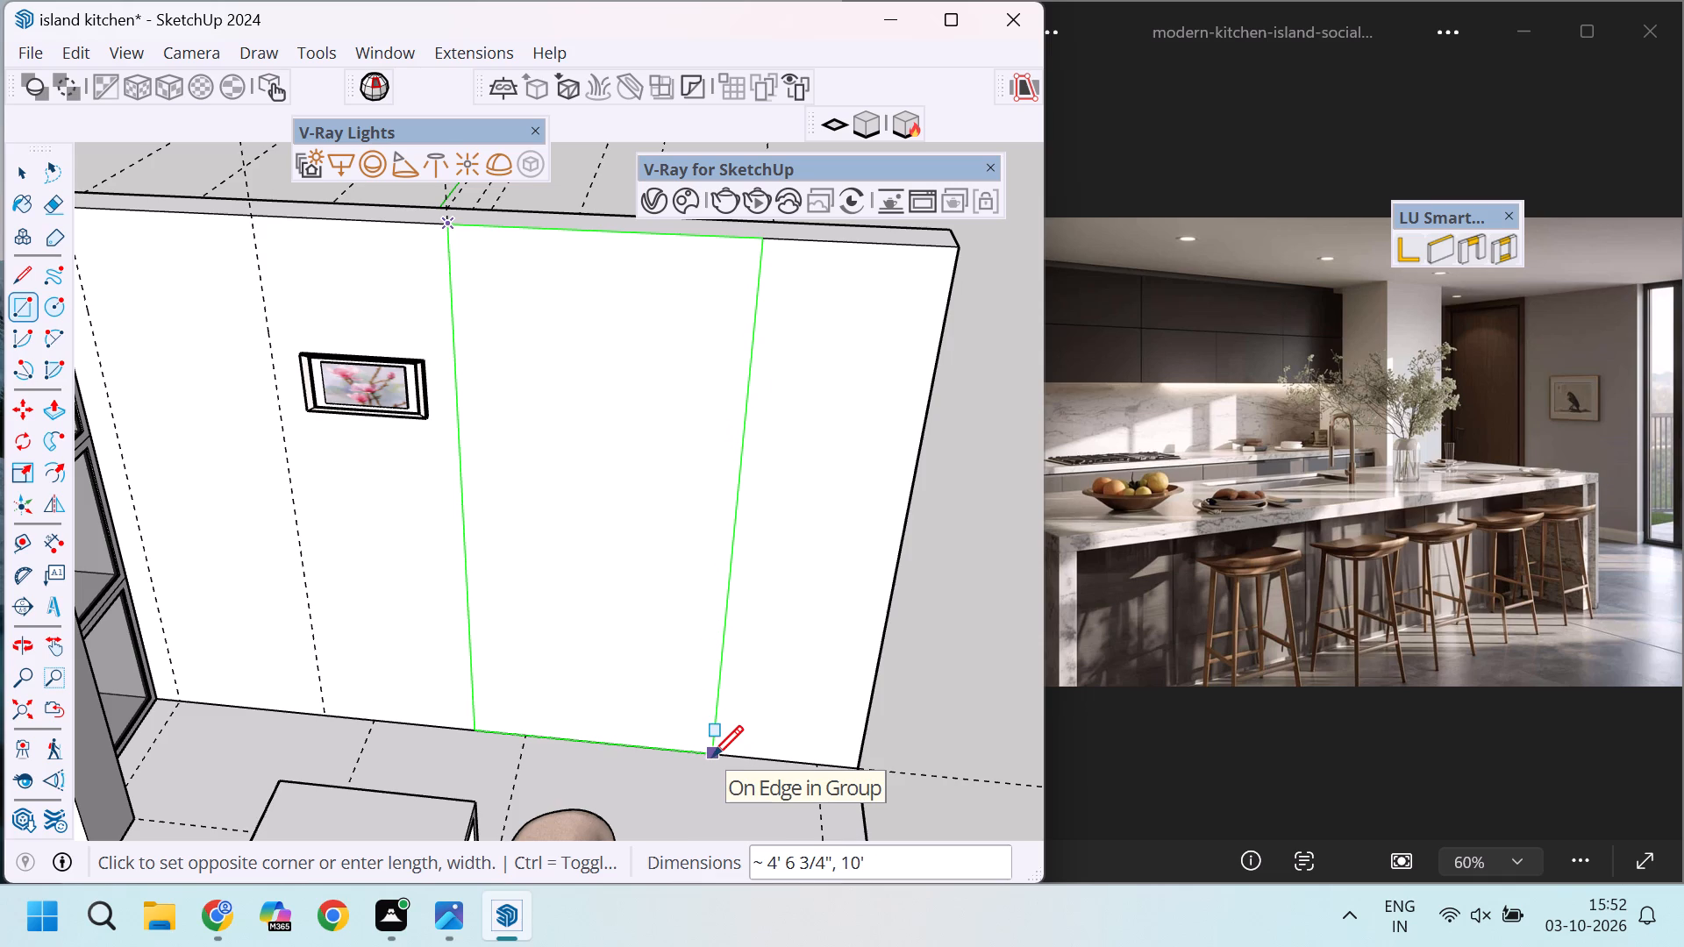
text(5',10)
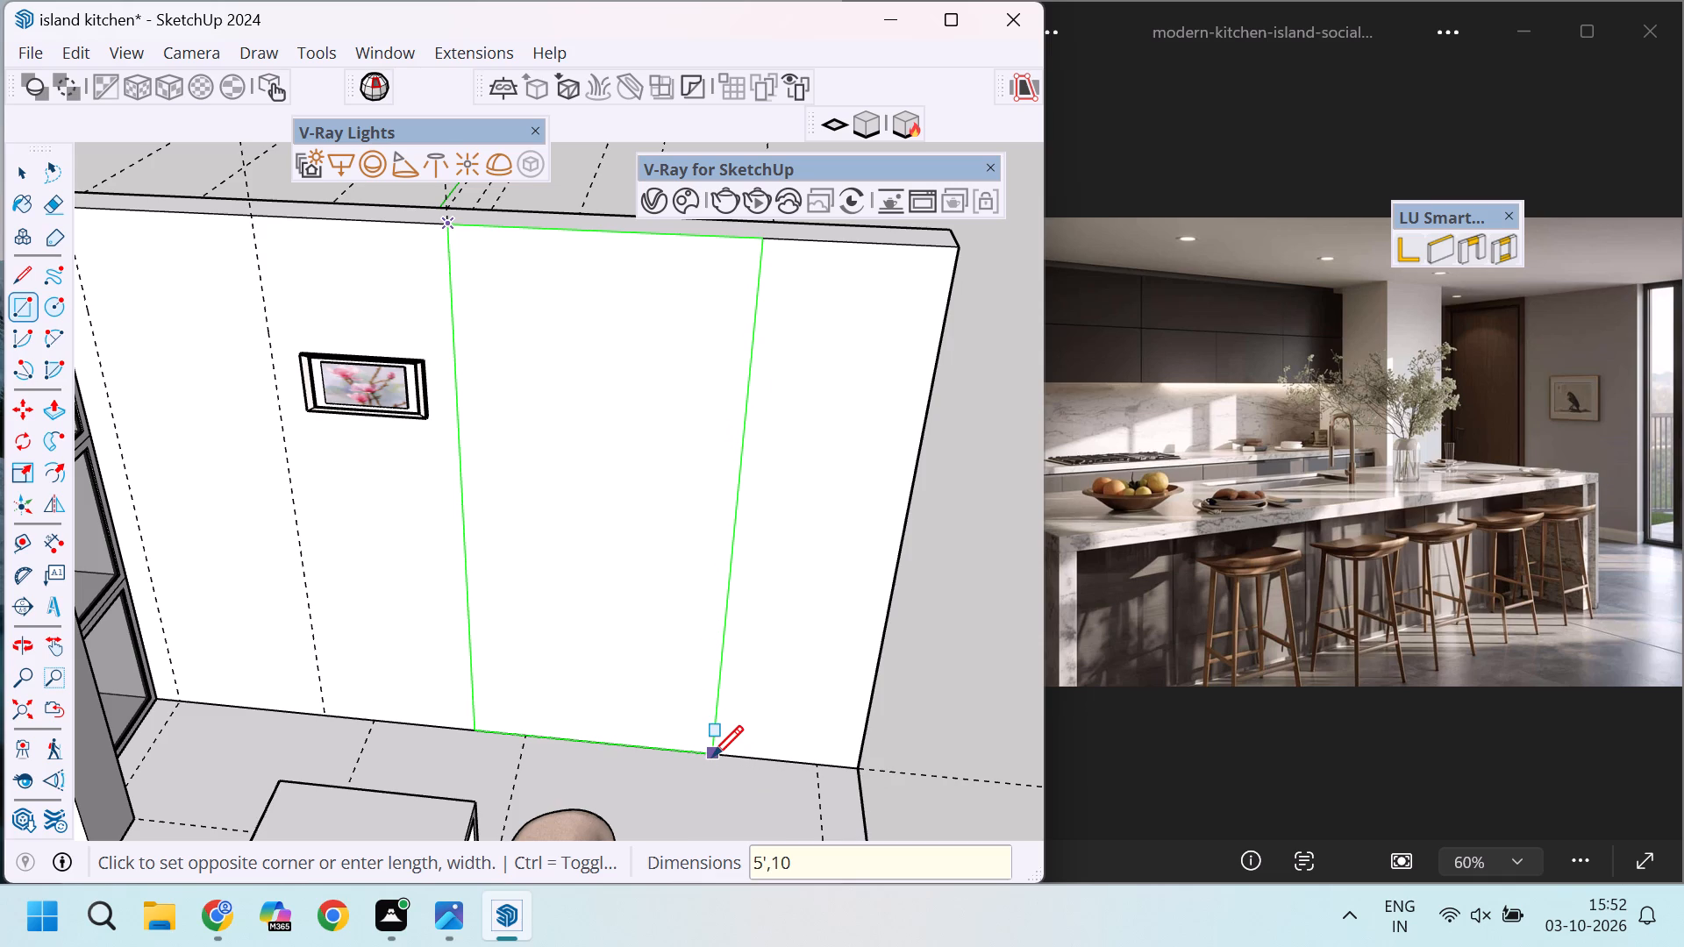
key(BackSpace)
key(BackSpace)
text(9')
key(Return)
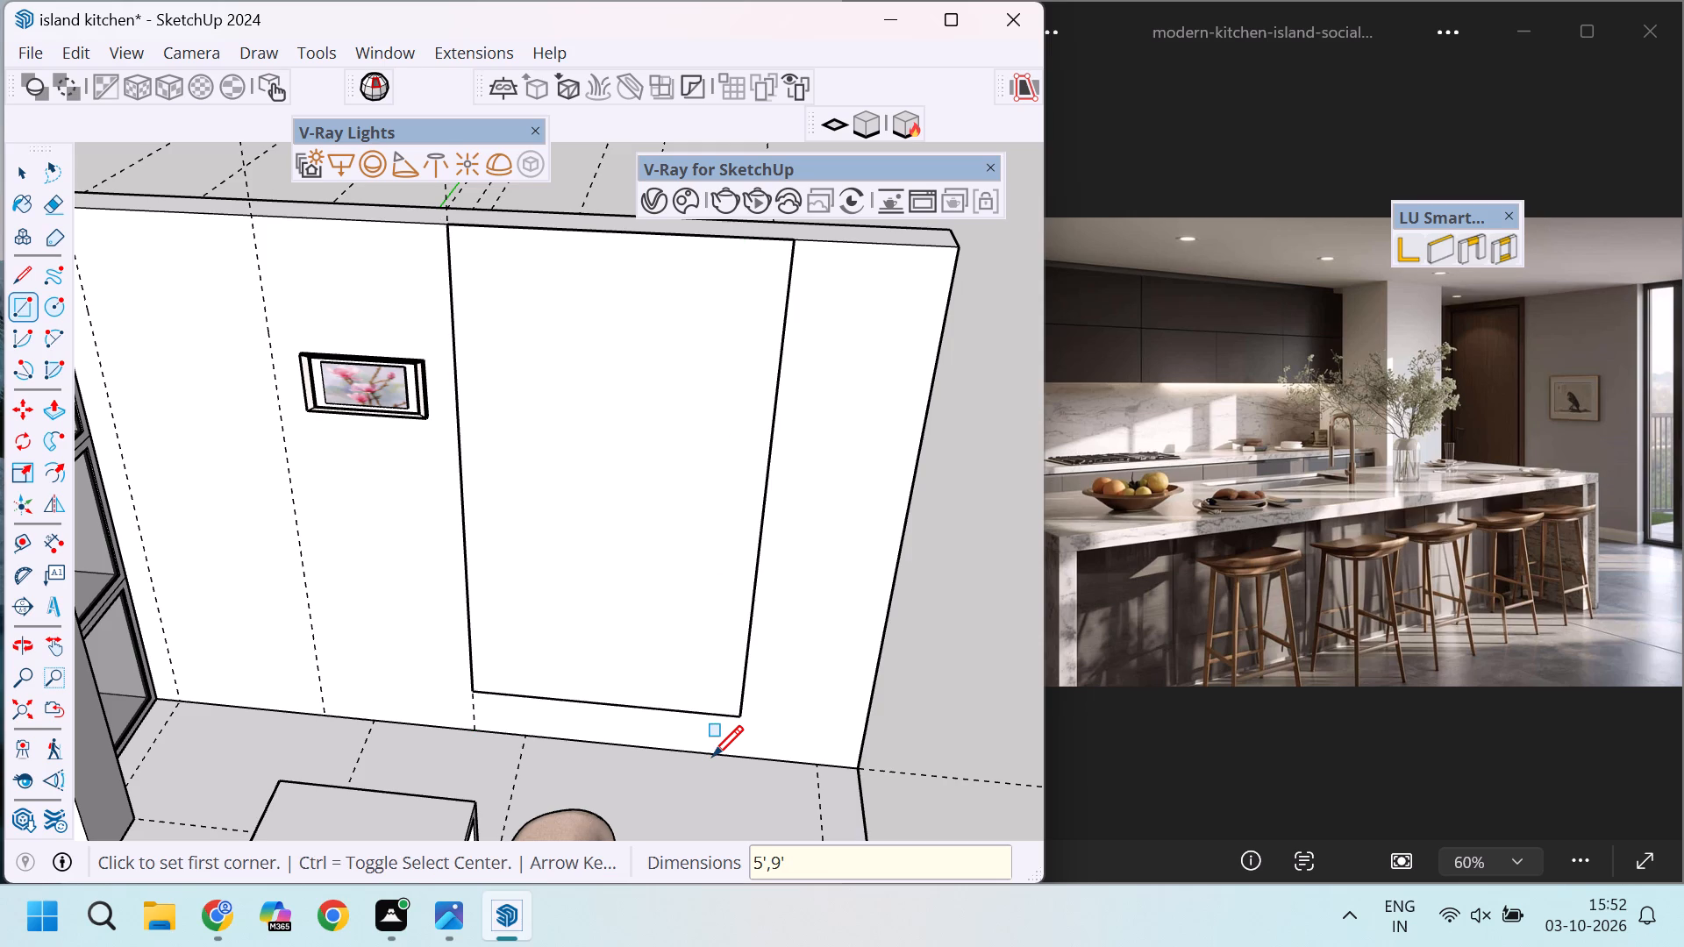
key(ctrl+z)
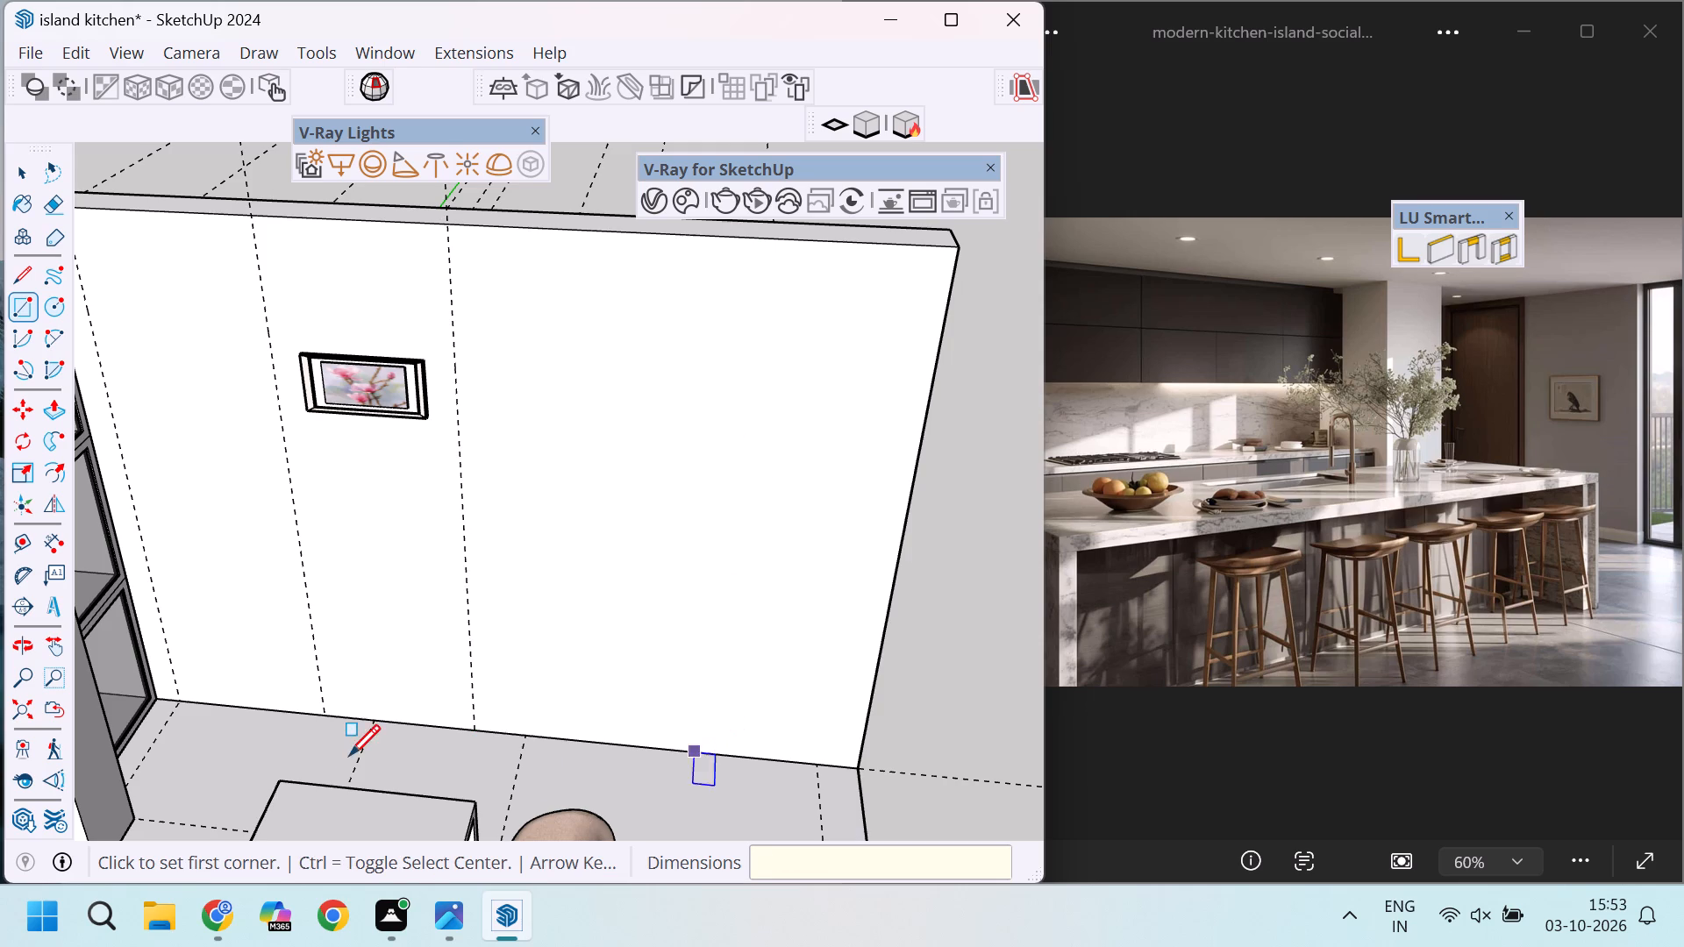
Draw a 5' wide by 9' high rectangle on the side wall, starting at floor level on the vertical guide beside the picture.
click(479, 725)
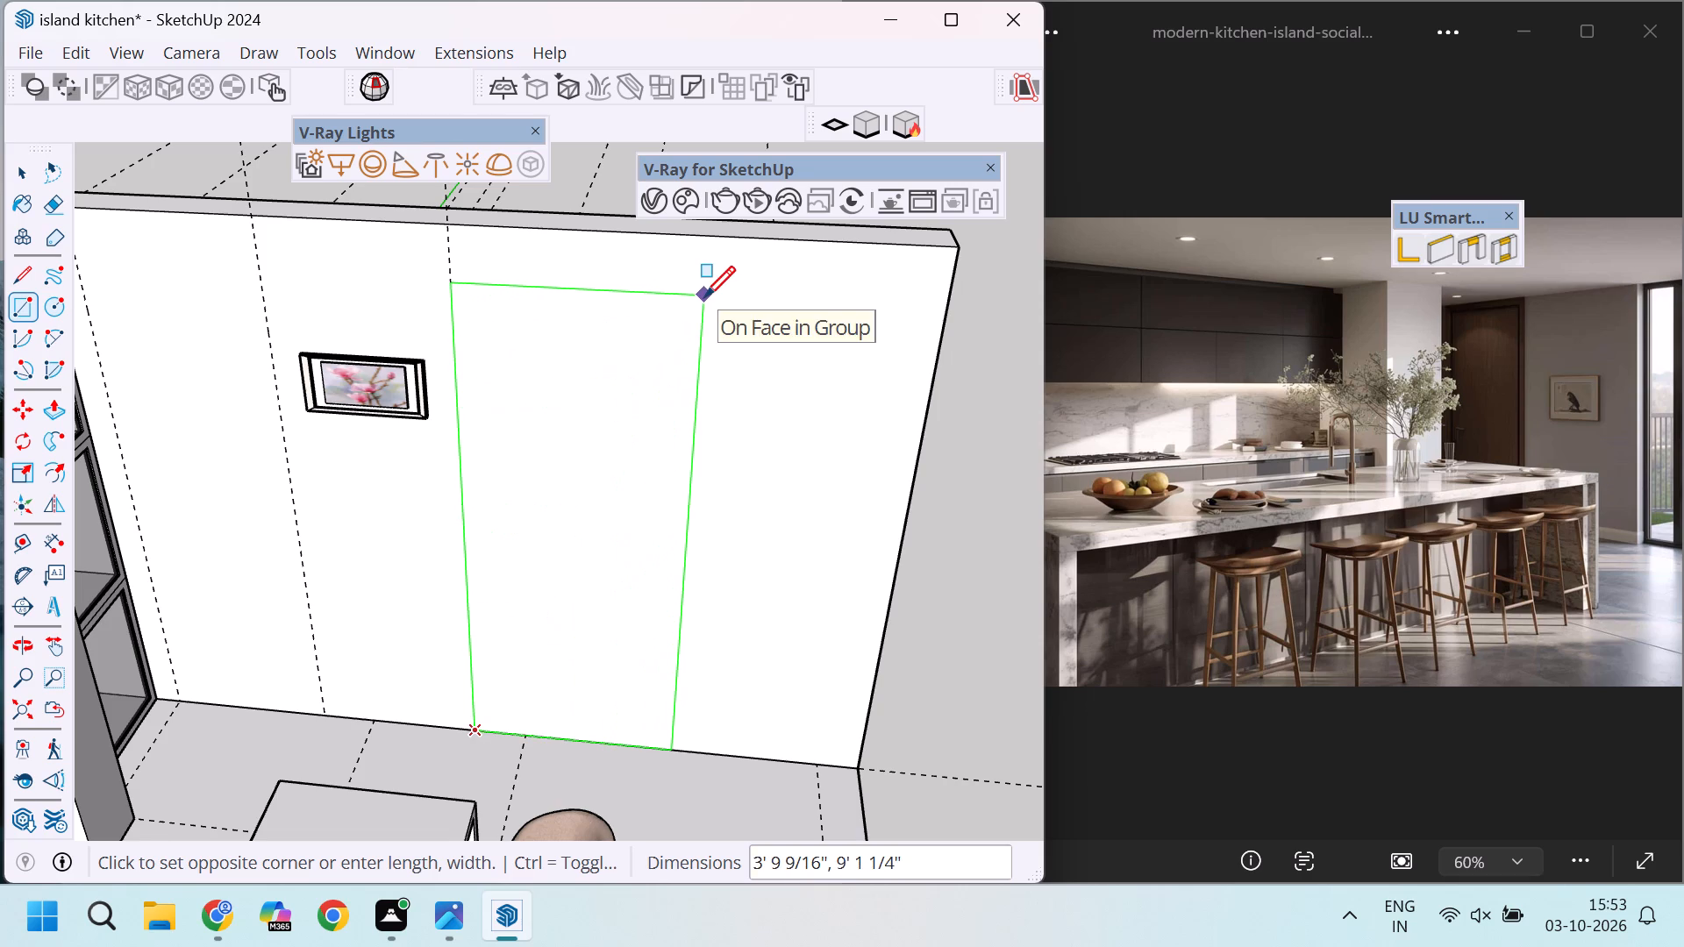
text(5',)
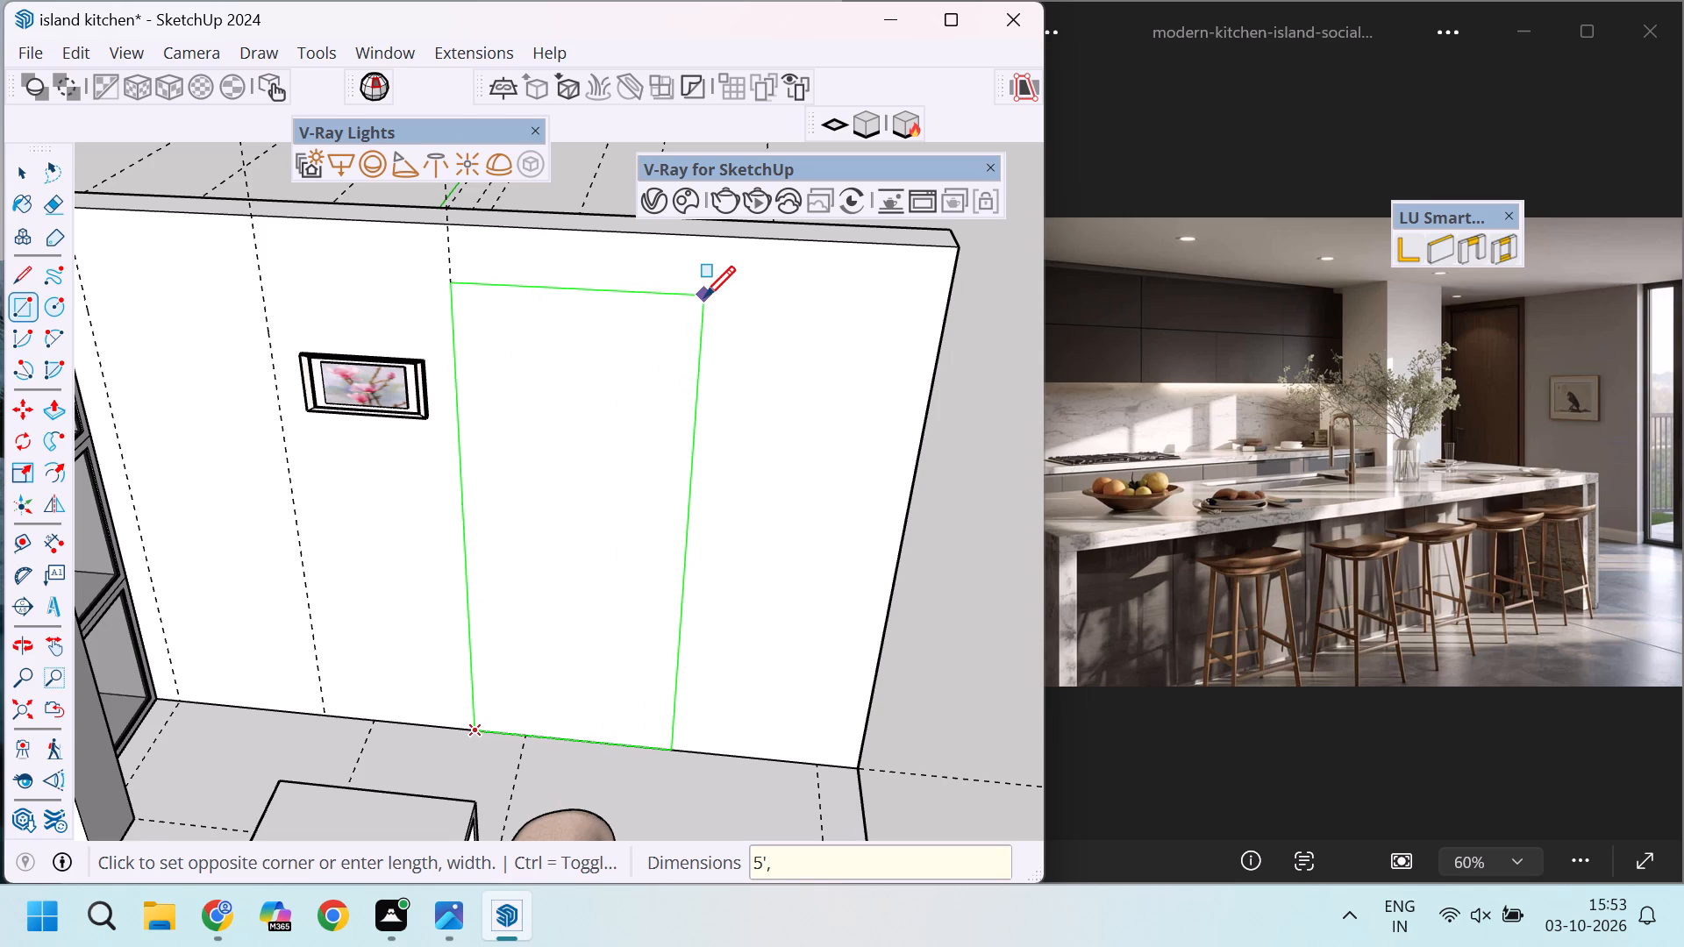
text(9,)
key(Return)
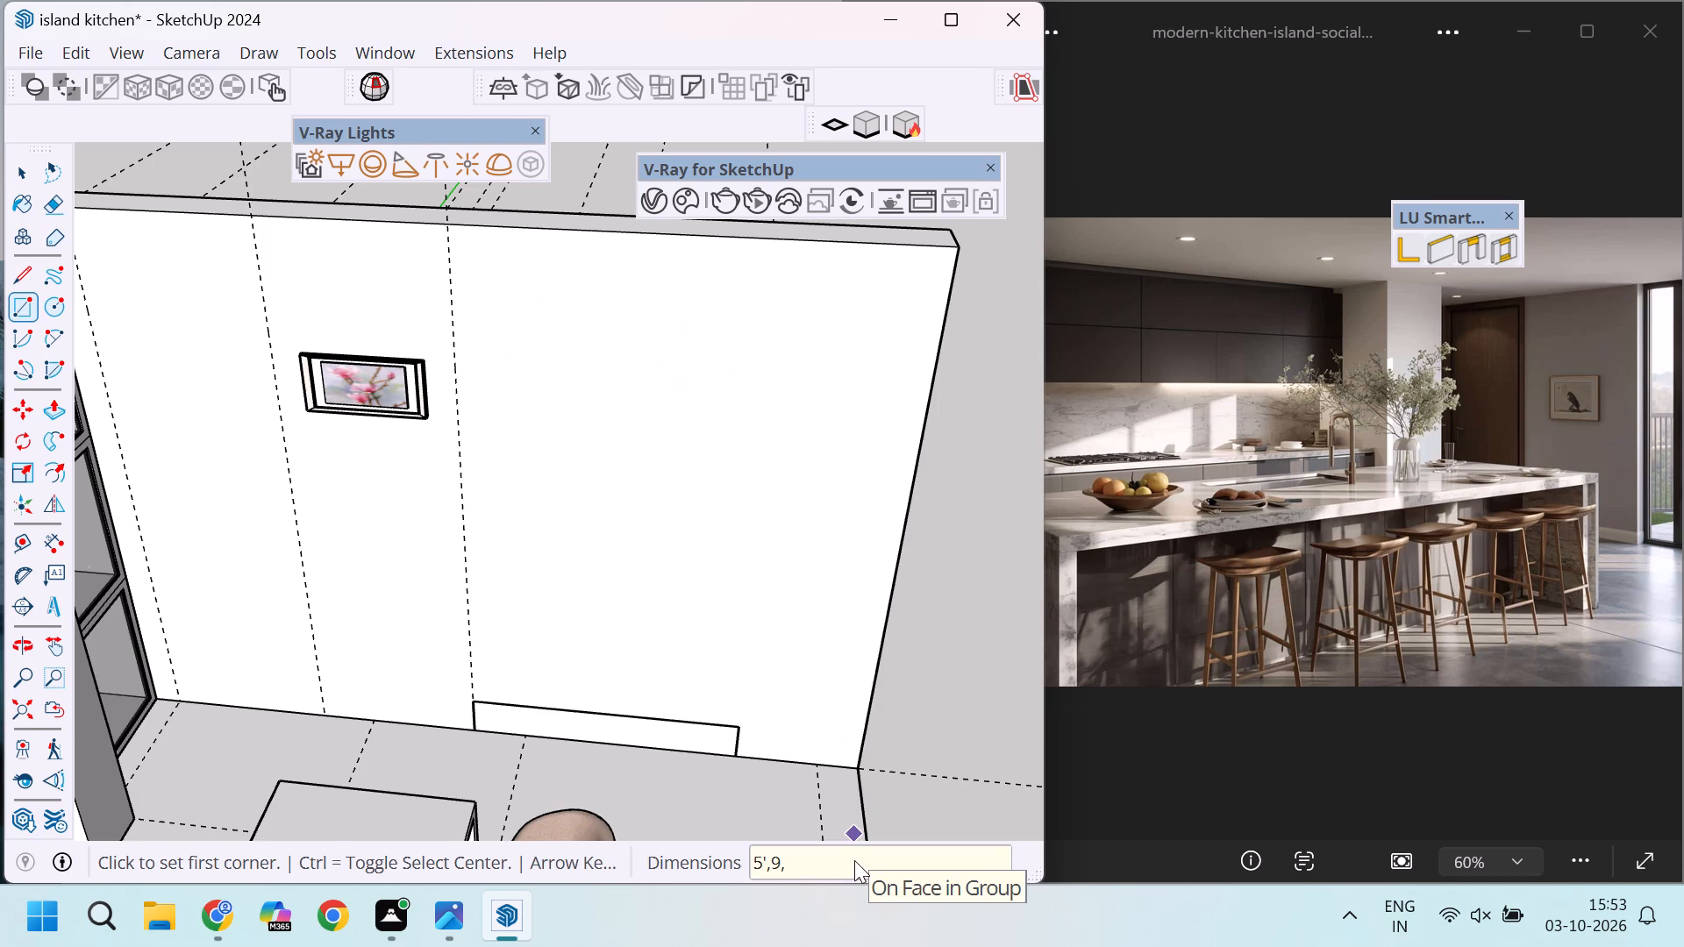
key(BackSpace)
key(5)
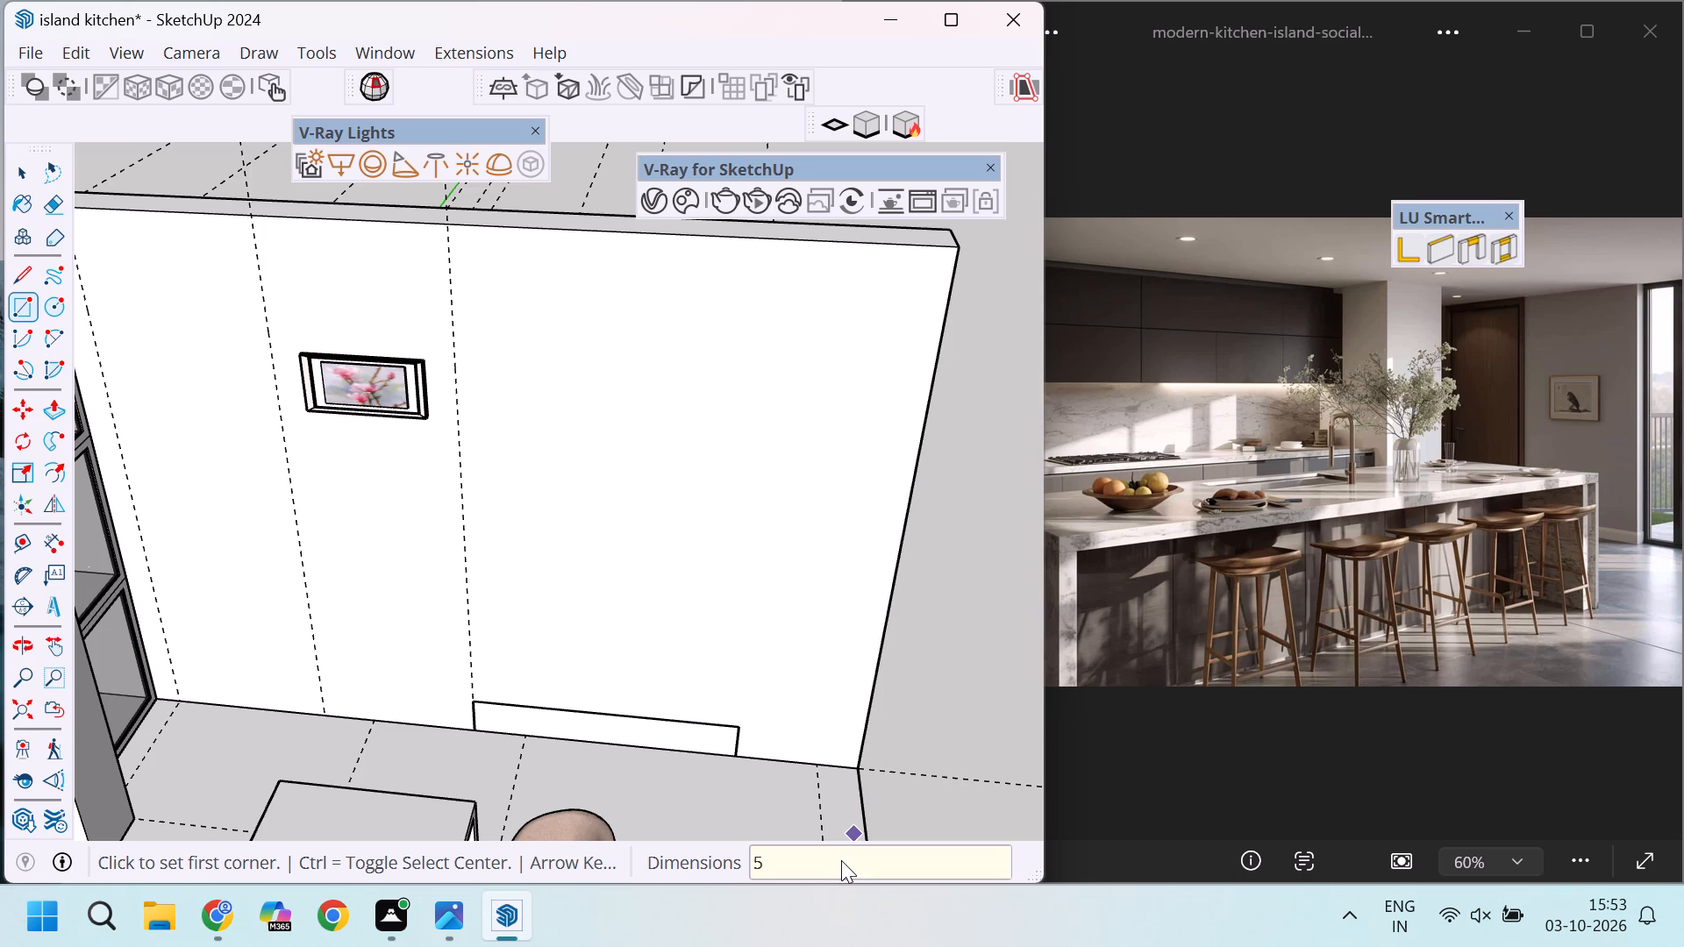
key(apostrophe)
text(,9')
key(Return)
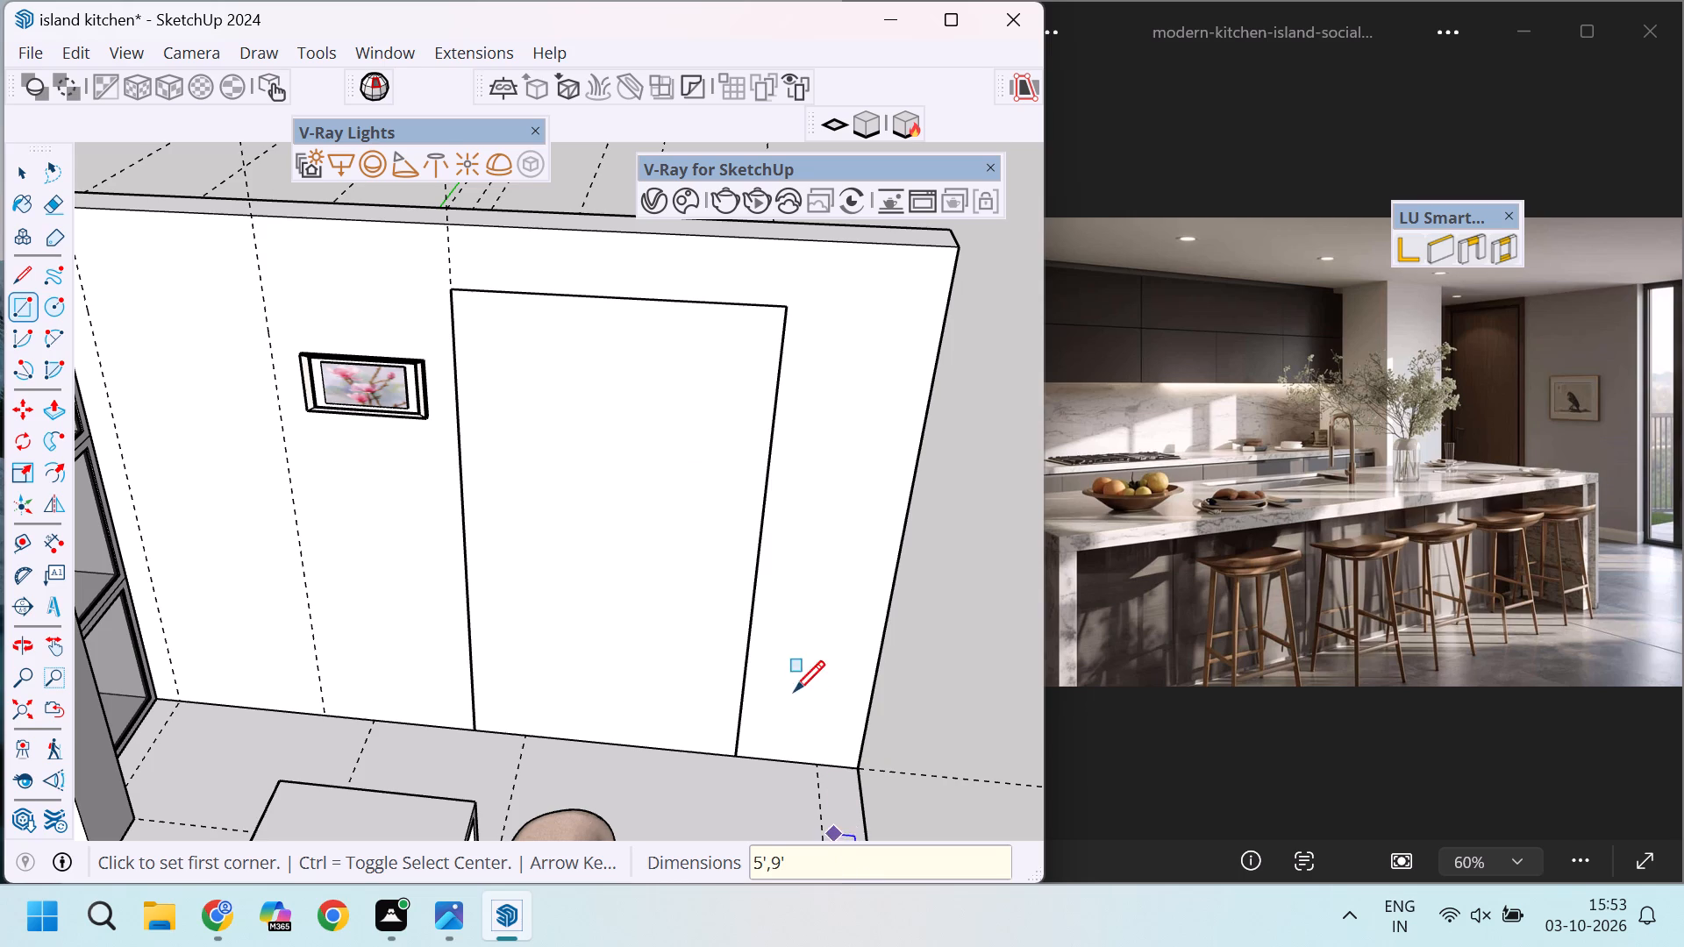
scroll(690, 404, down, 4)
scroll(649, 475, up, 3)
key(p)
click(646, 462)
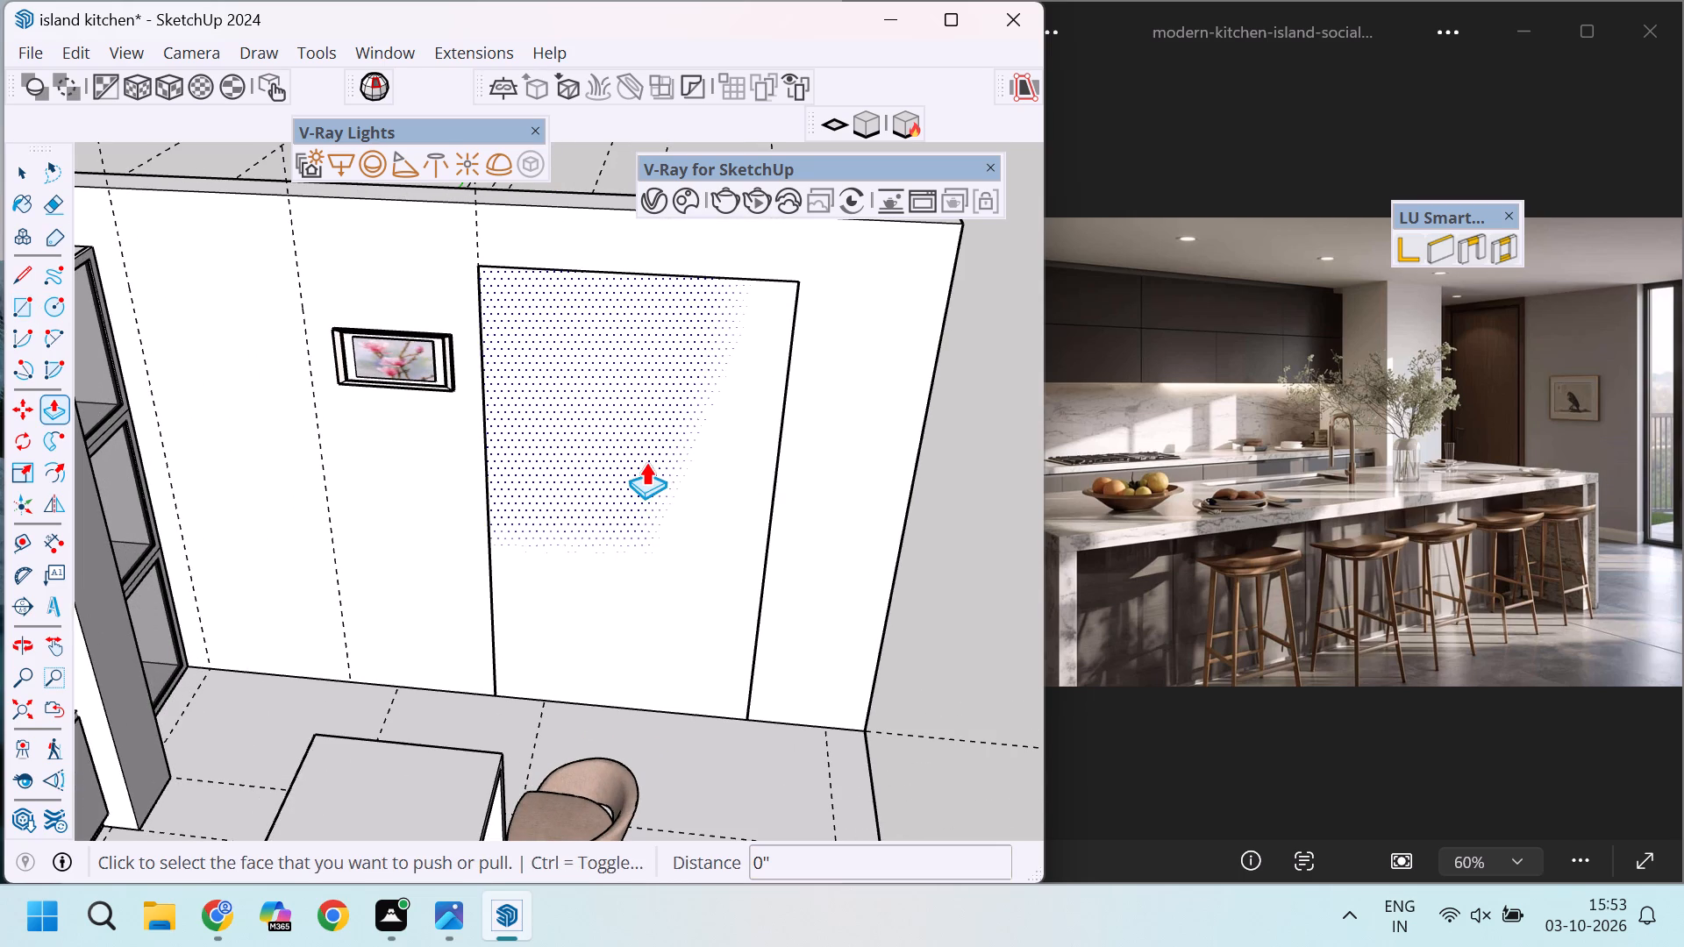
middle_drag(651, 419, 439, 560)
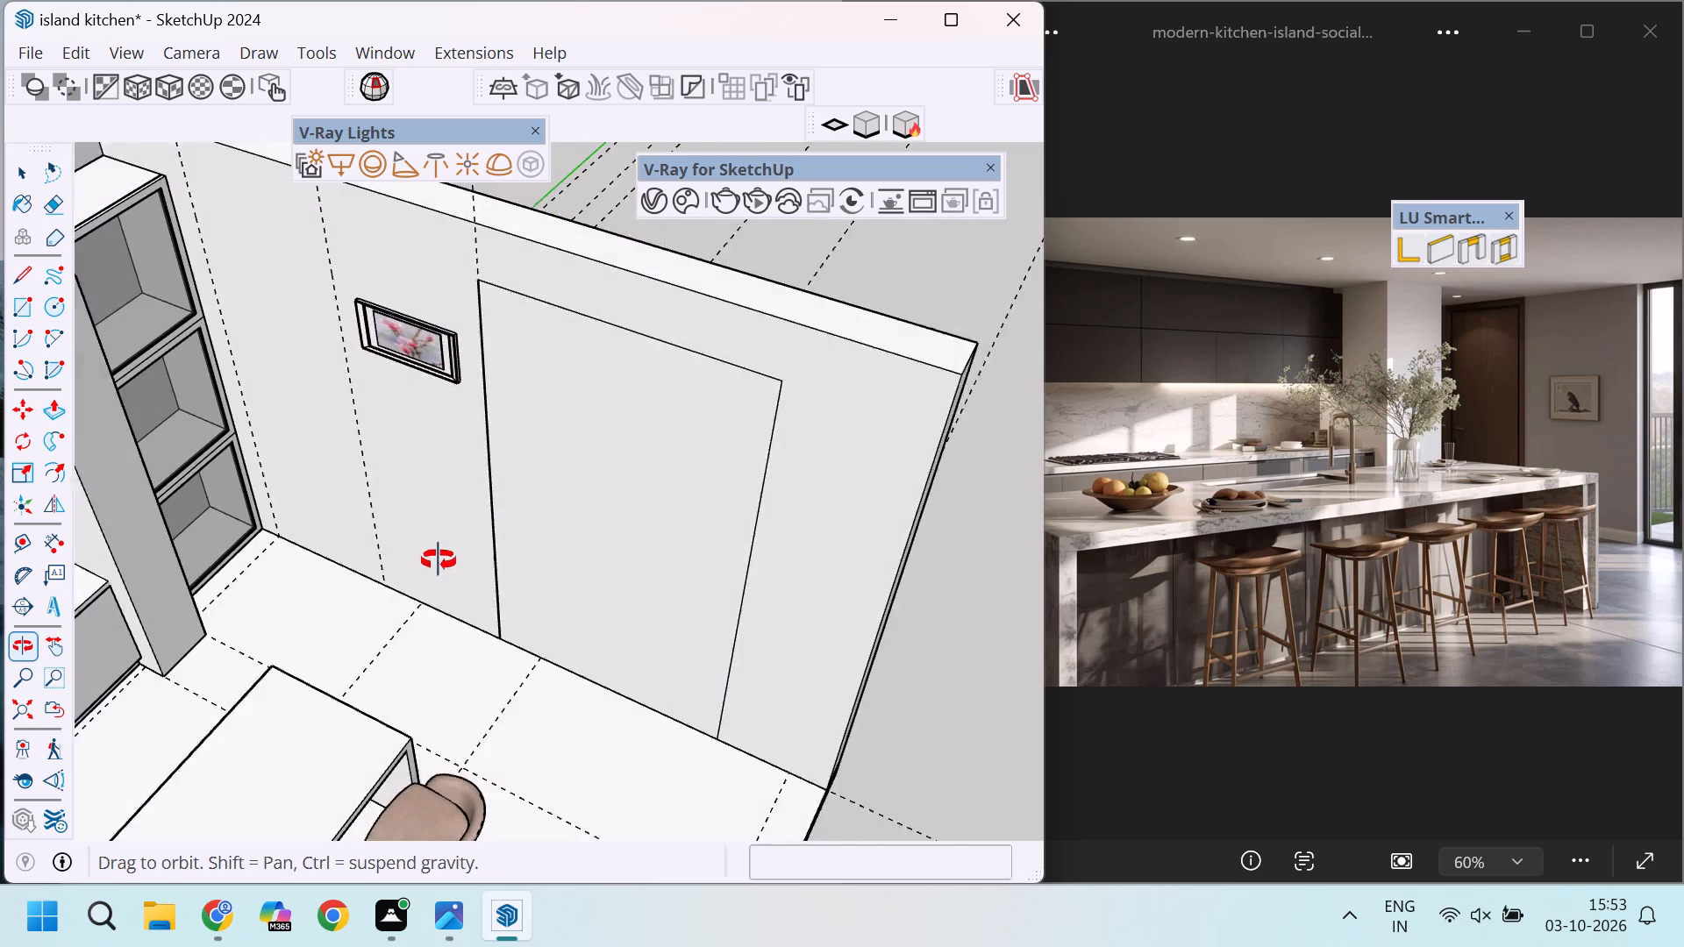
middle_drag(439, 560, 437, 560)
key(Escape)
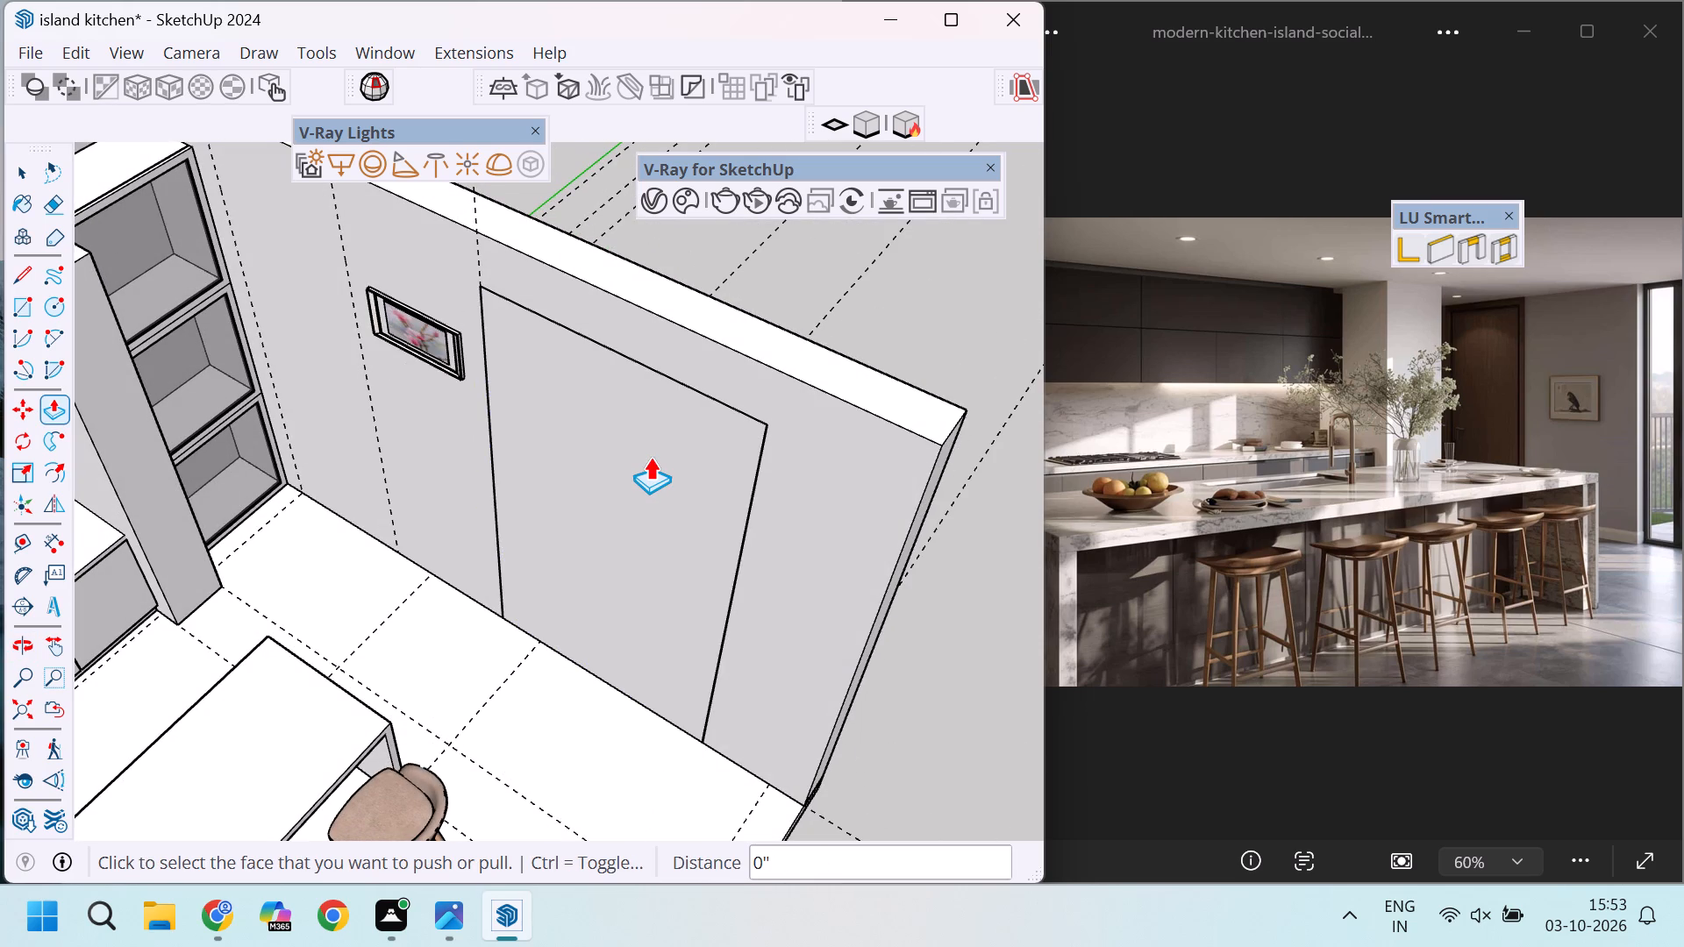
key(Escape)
Copy the 5' by 9' rectangle's face and paste it in place inside the side wall's group.
scroll(659, 512, down, 3)
key(space)
click(653, 504)
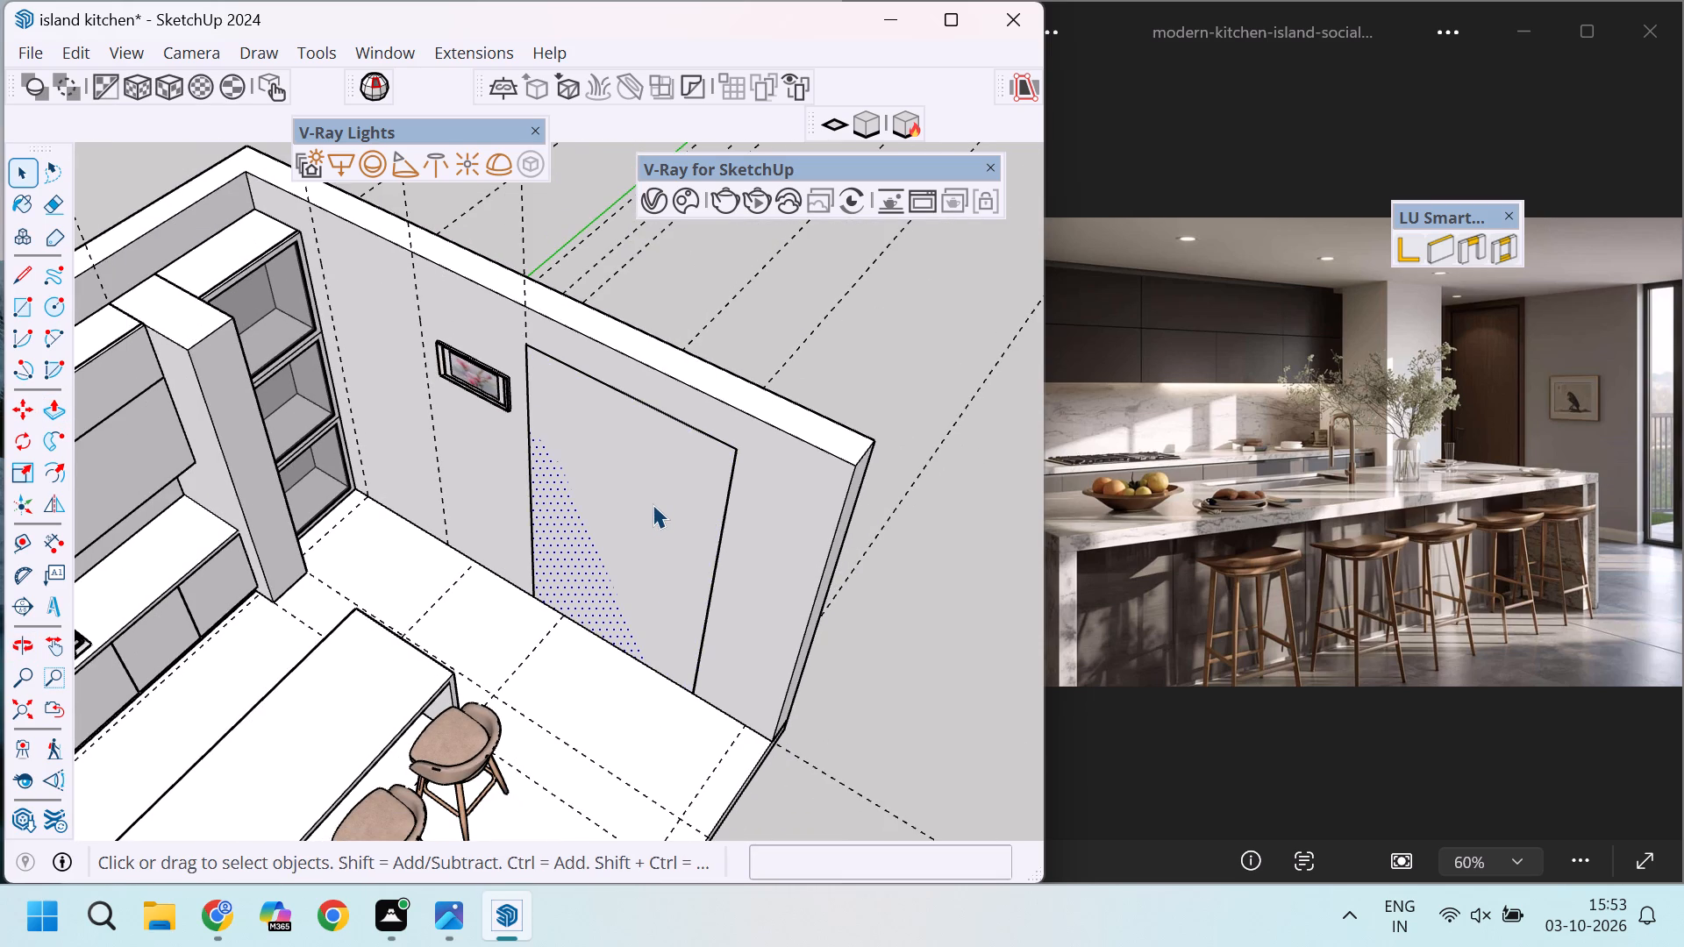
key(ctrl+c)
scroll(653, 504, down, 2)
scroll(652, 503, up, 4)
double_click(788, 429)
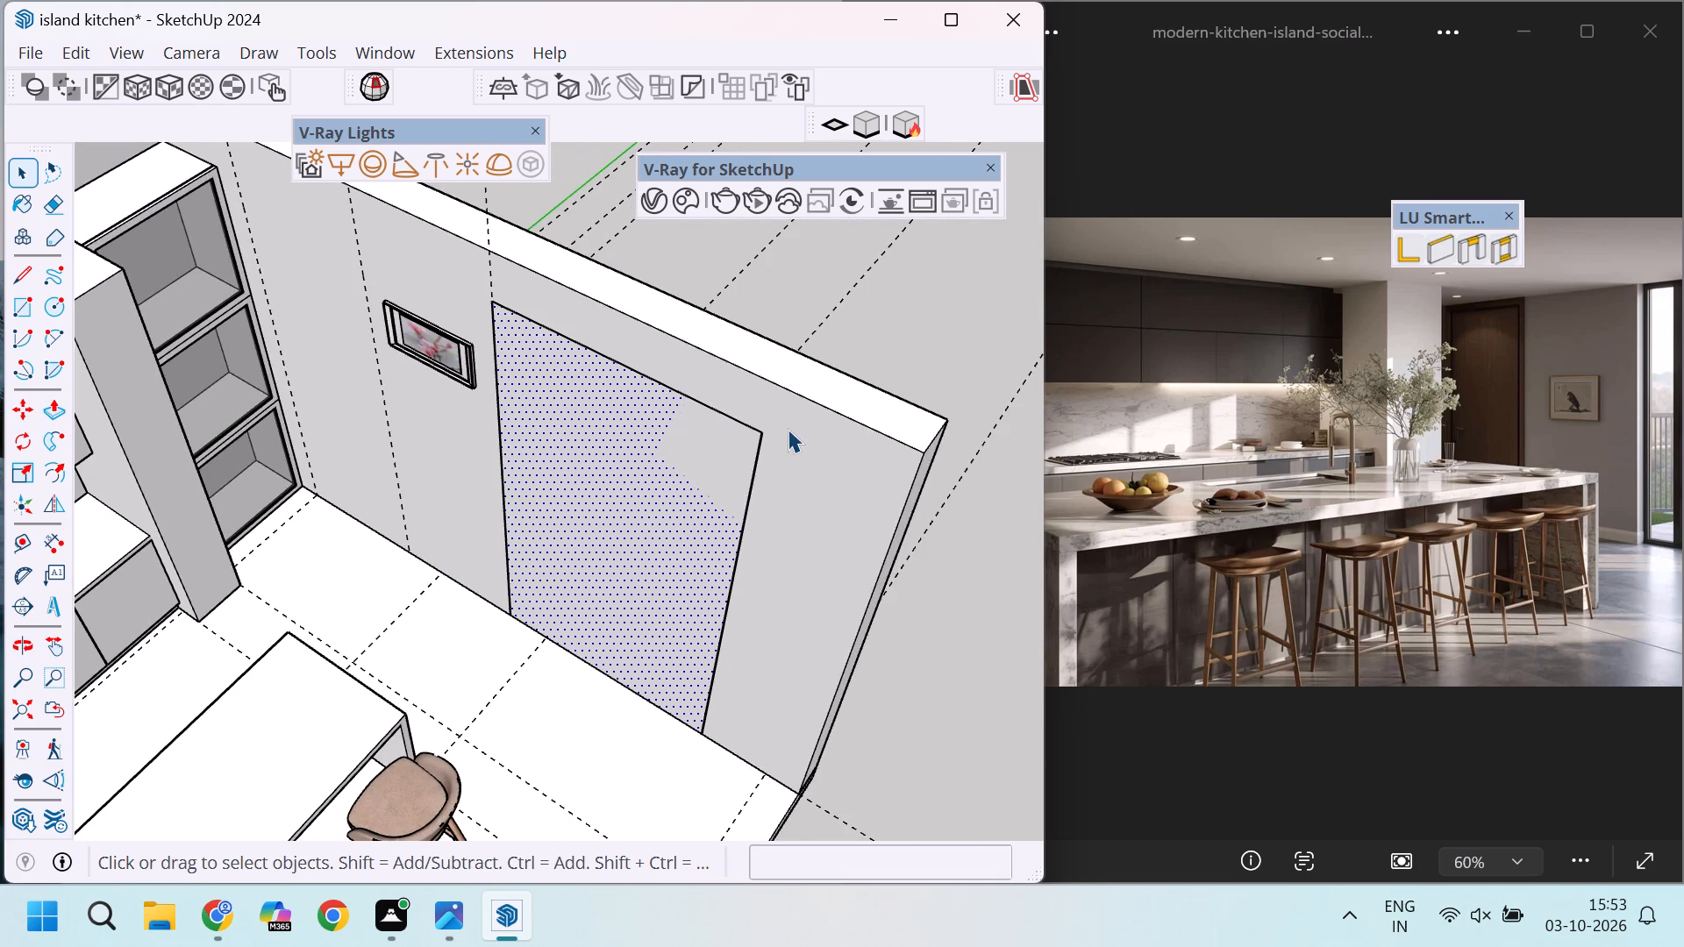
scroll(690, 446, up, 3)
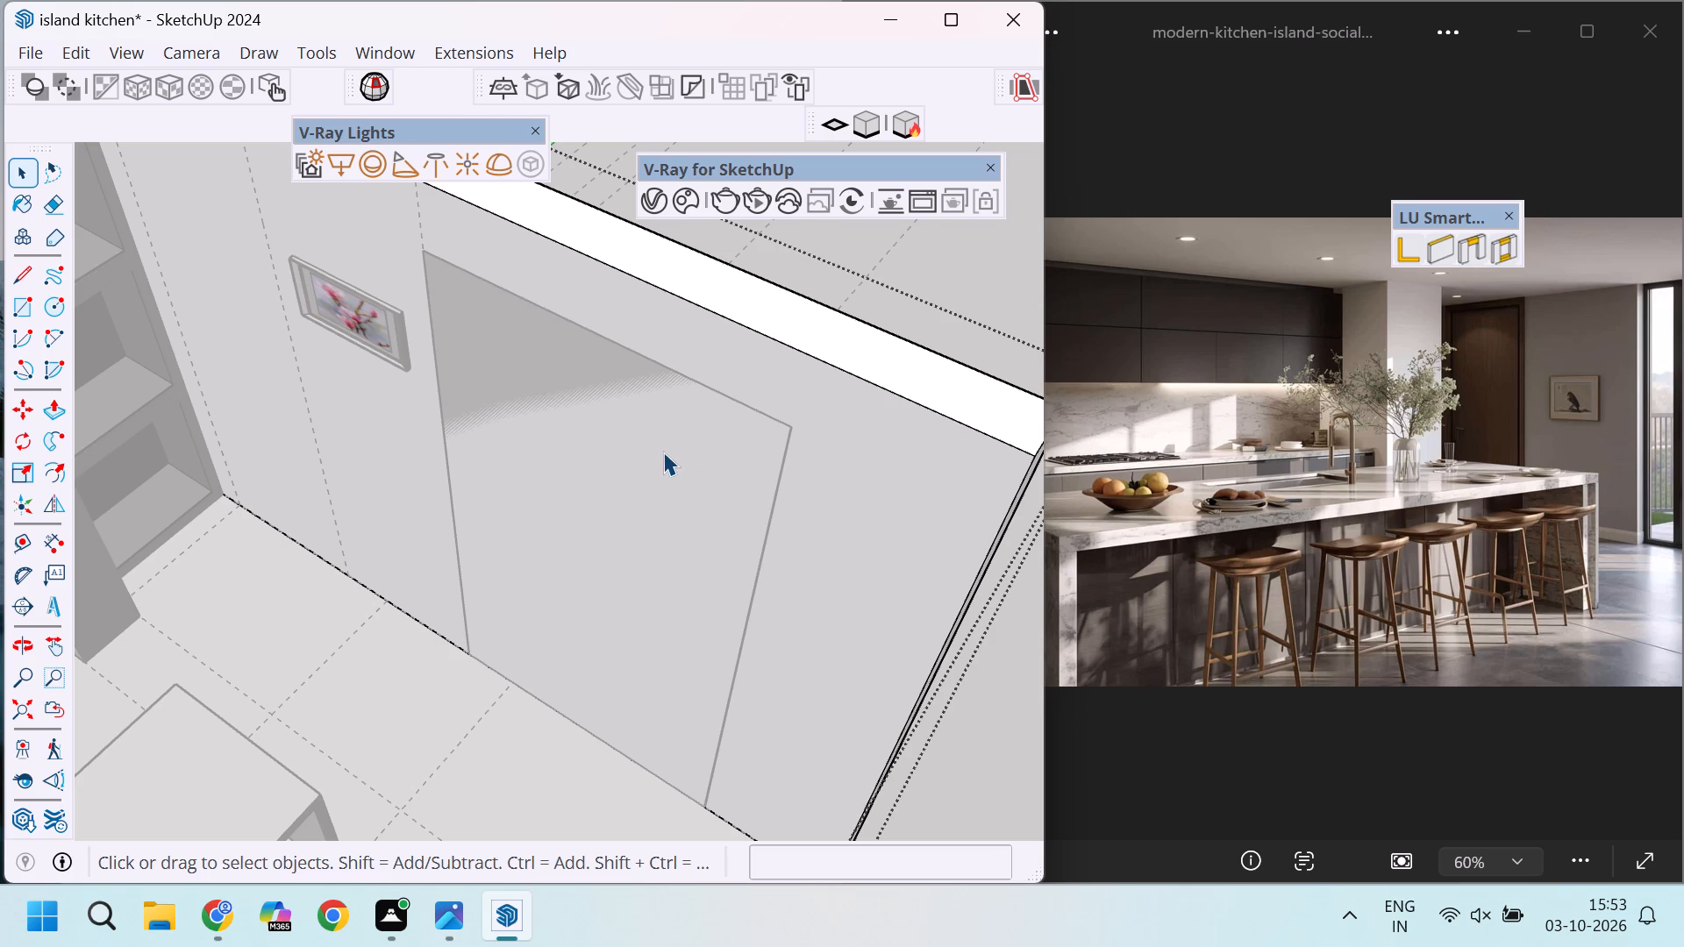
click(75, 53)
click(175, 259)
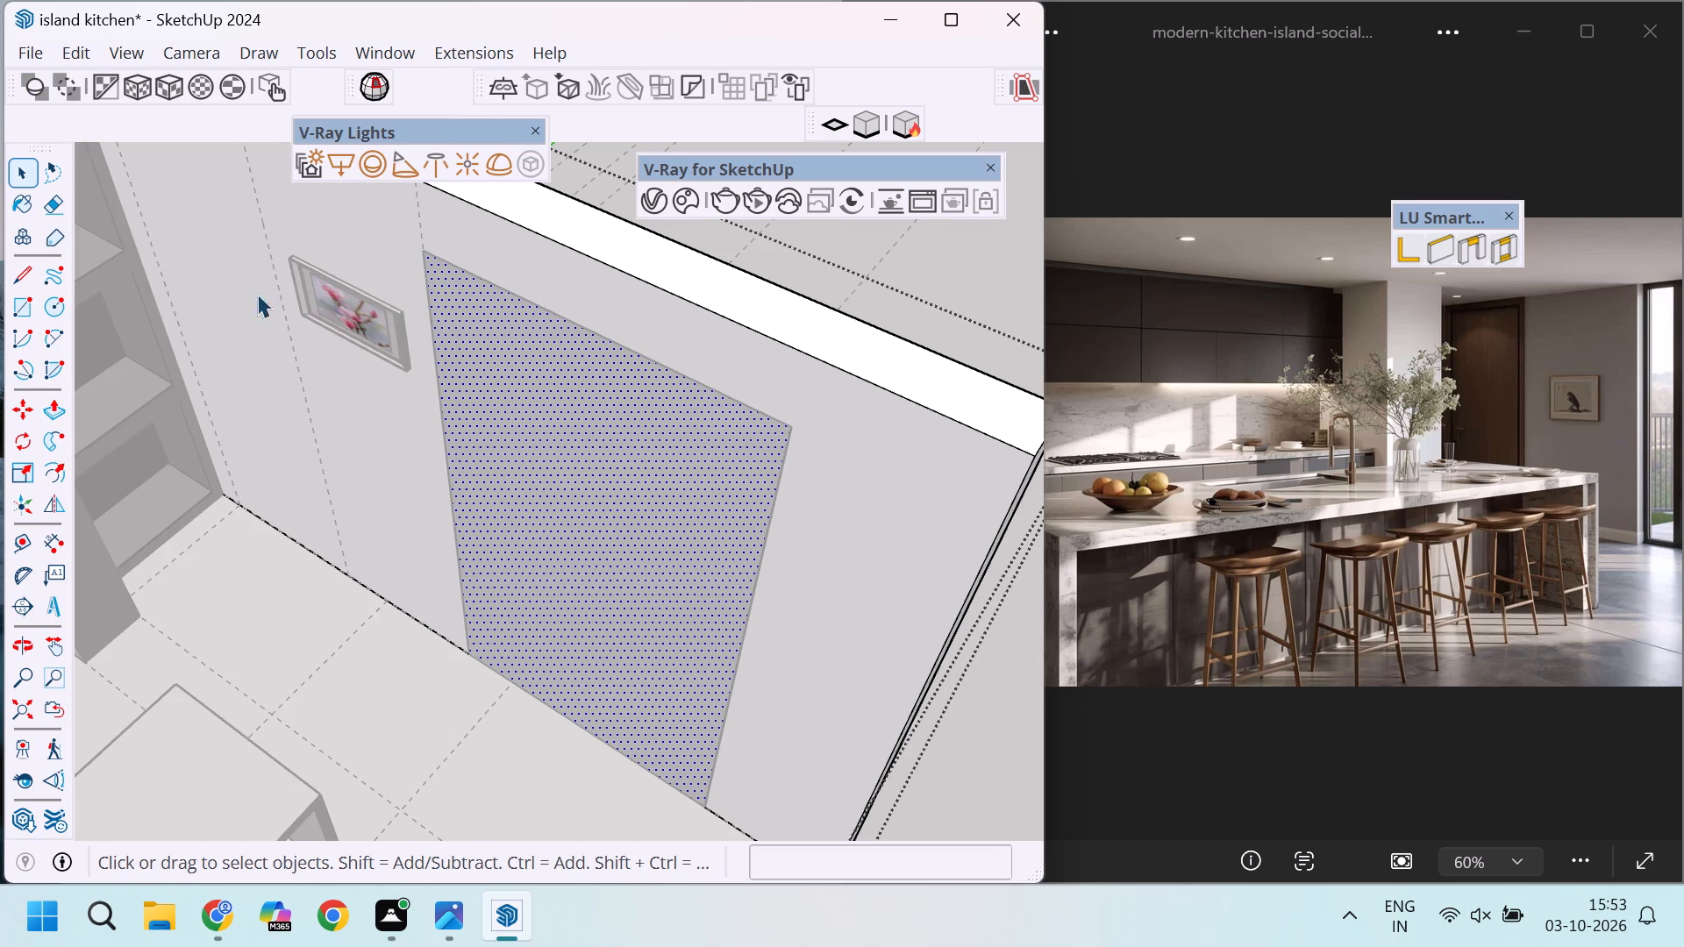
Push the pasted rectangle 9" through the wall thickness to cut an opening, and leave the wall group.
key(p)
click(578, 489)
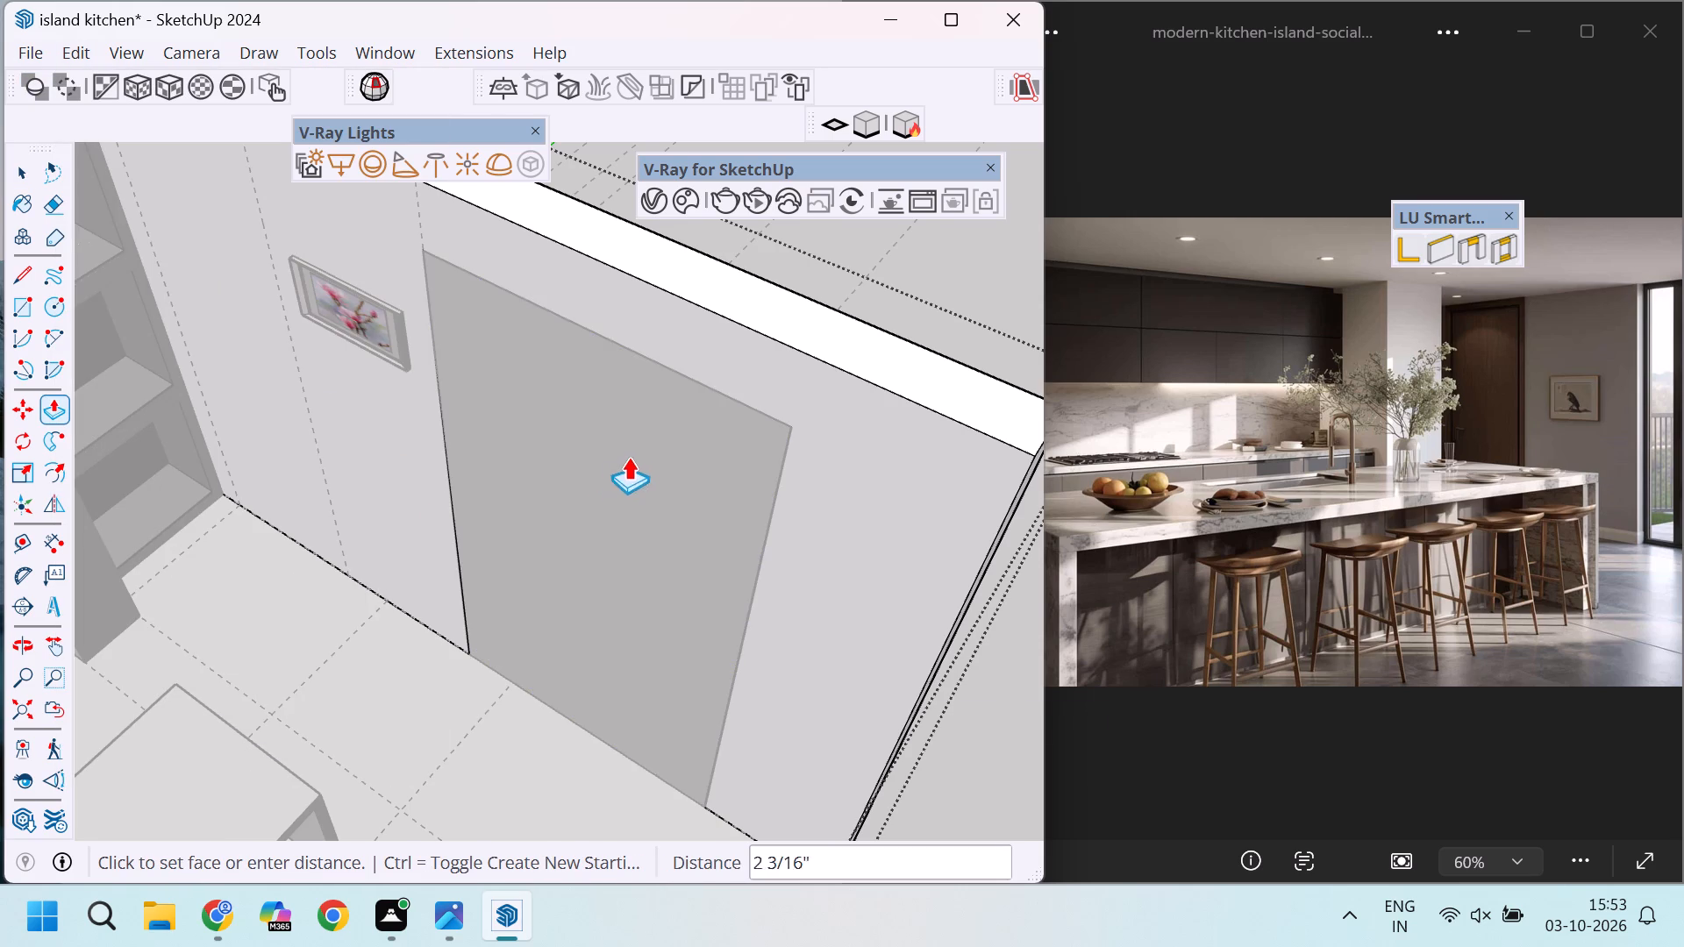
click(779, 286)
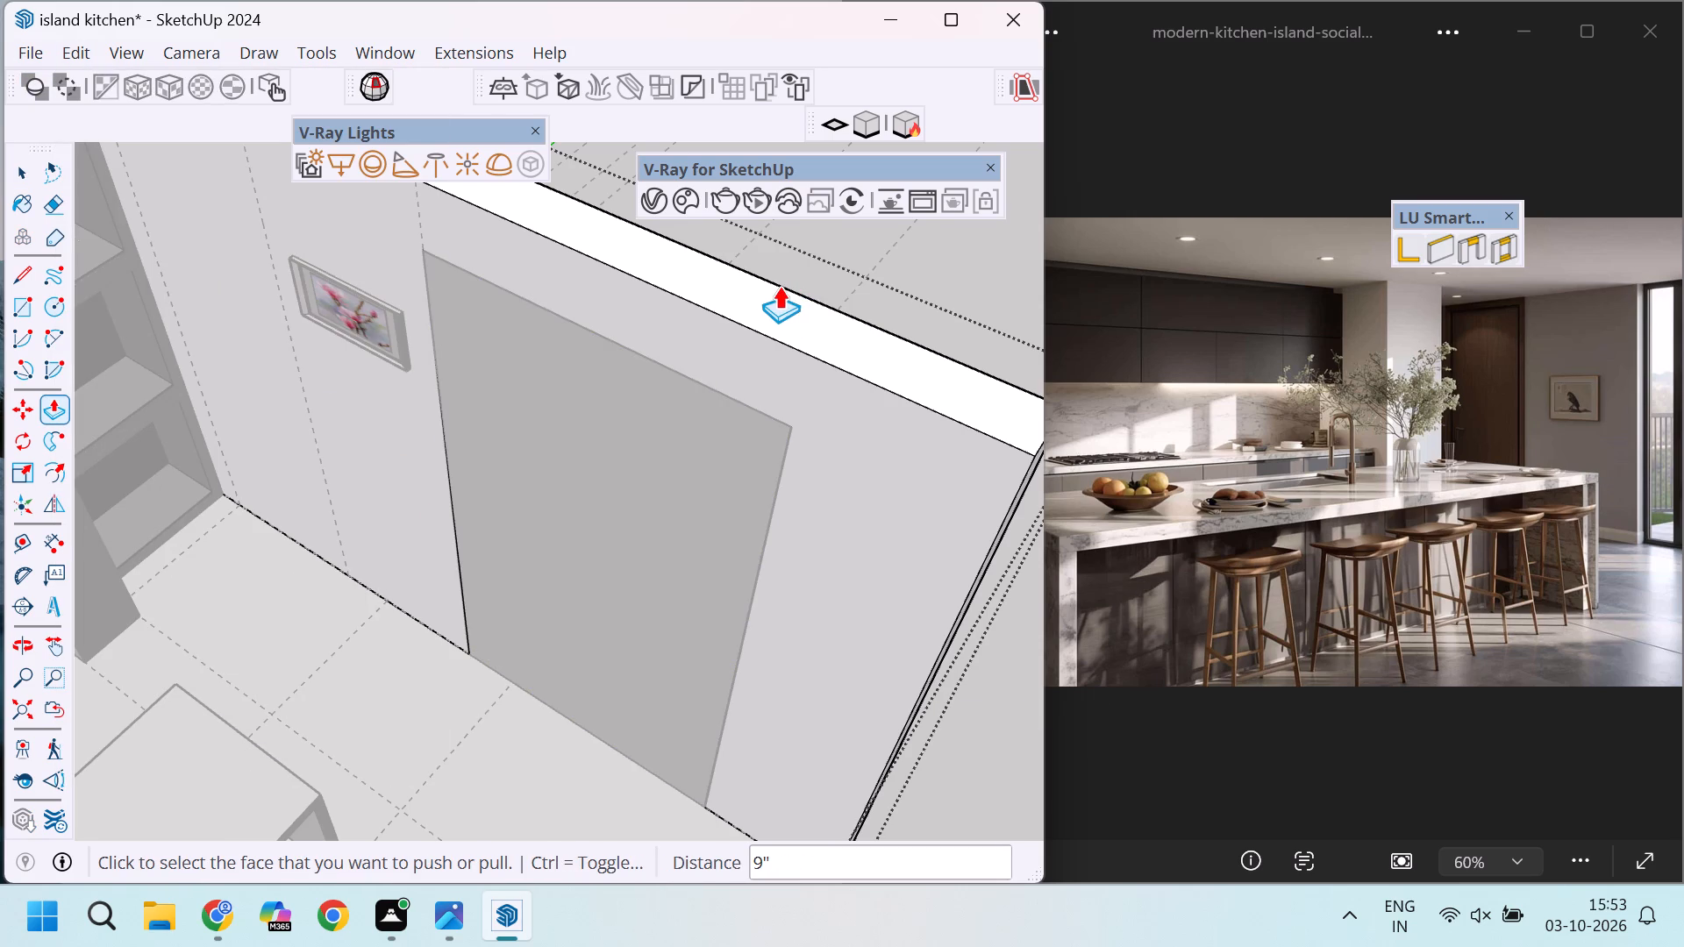
scroll(674, 363, down, 2)
middle_drag(870, 444, 700, 417)
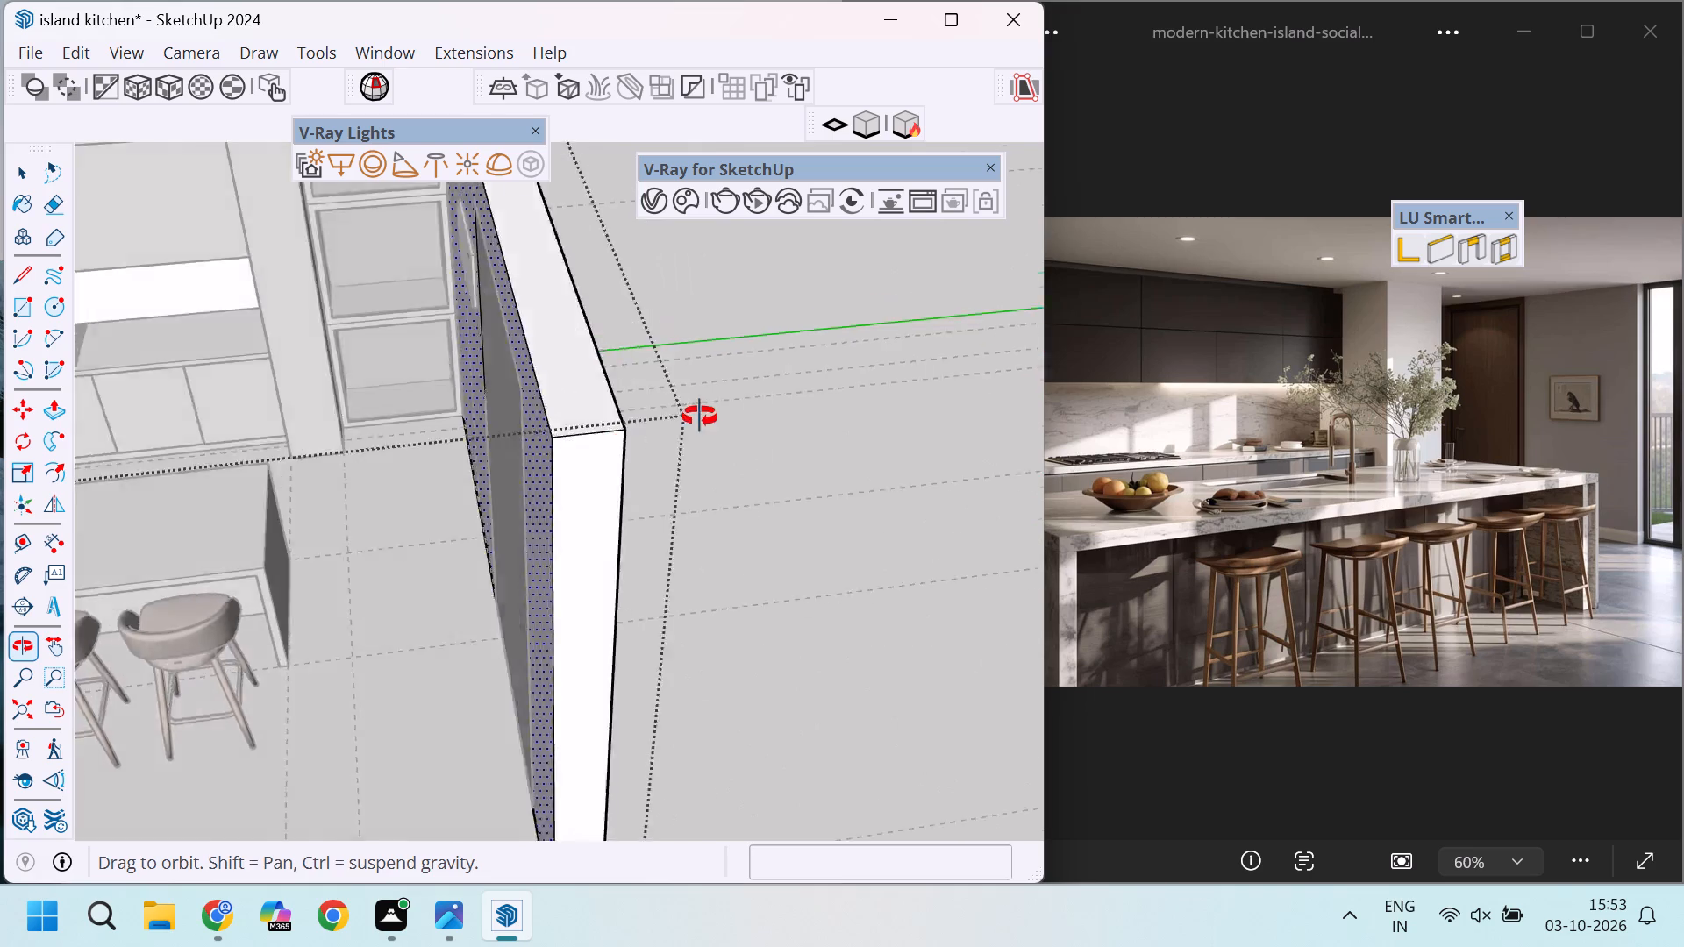
middle_drag(700, 417, 740, 402)
scroll(610, 412, down, 5)
key(space)
click(872, 308)
Delete the original rectangle face covering the new opening in the side wall.
scroll(646, 369, down, 1)
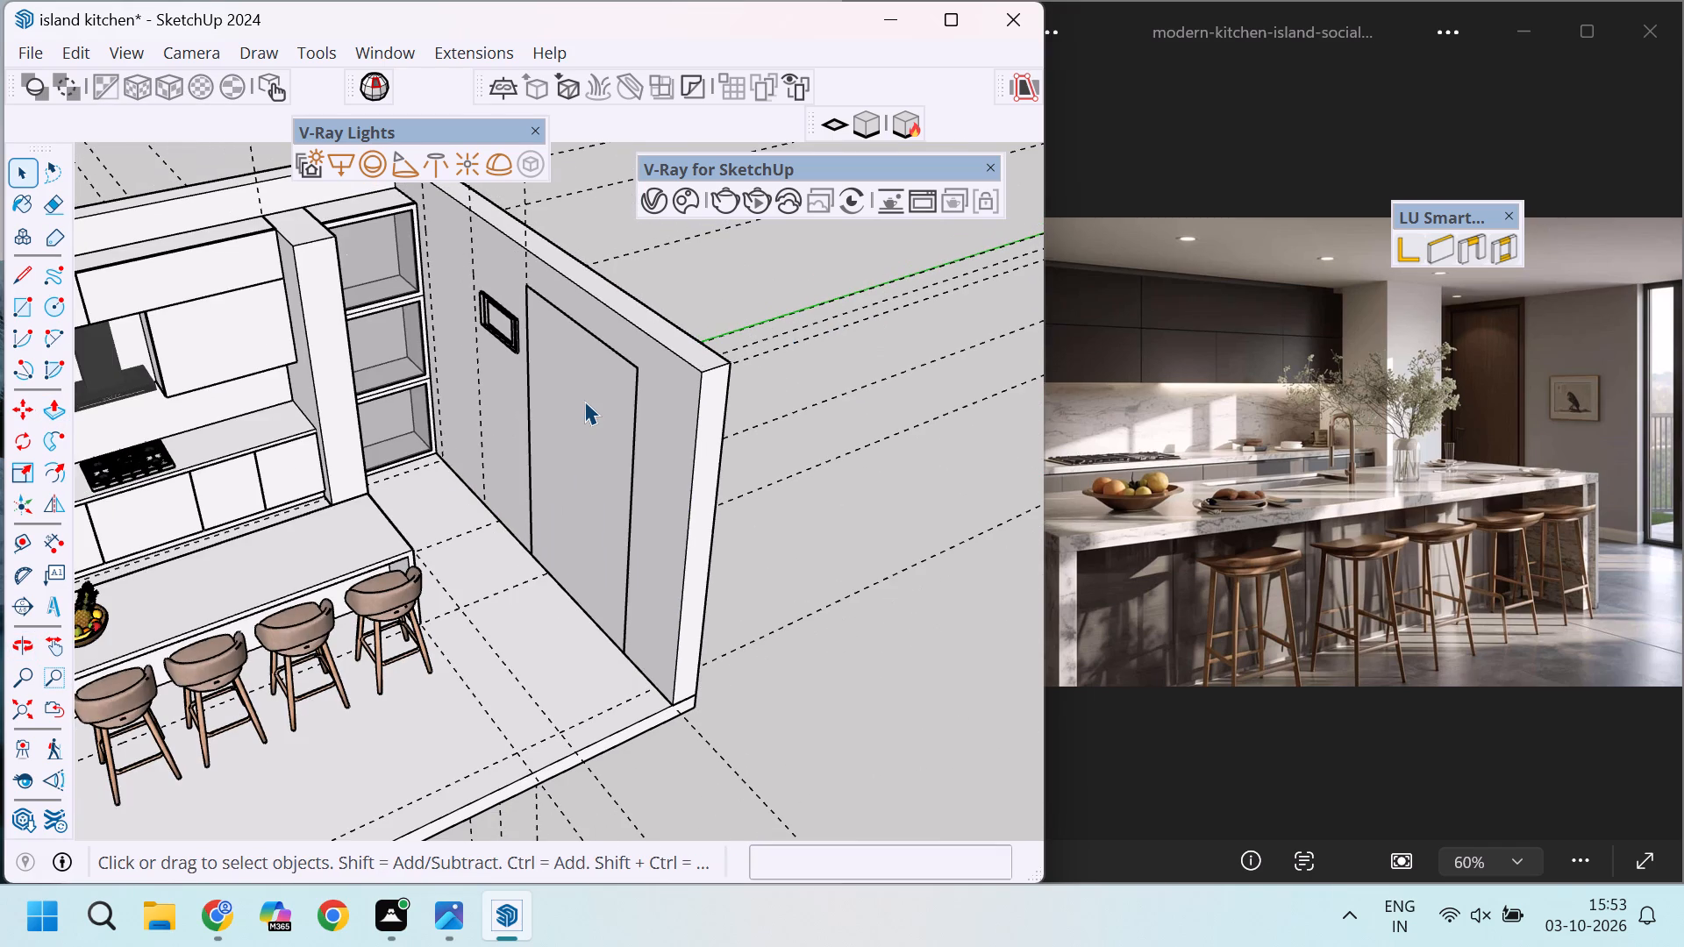
click(584, 401)
key(Delete)
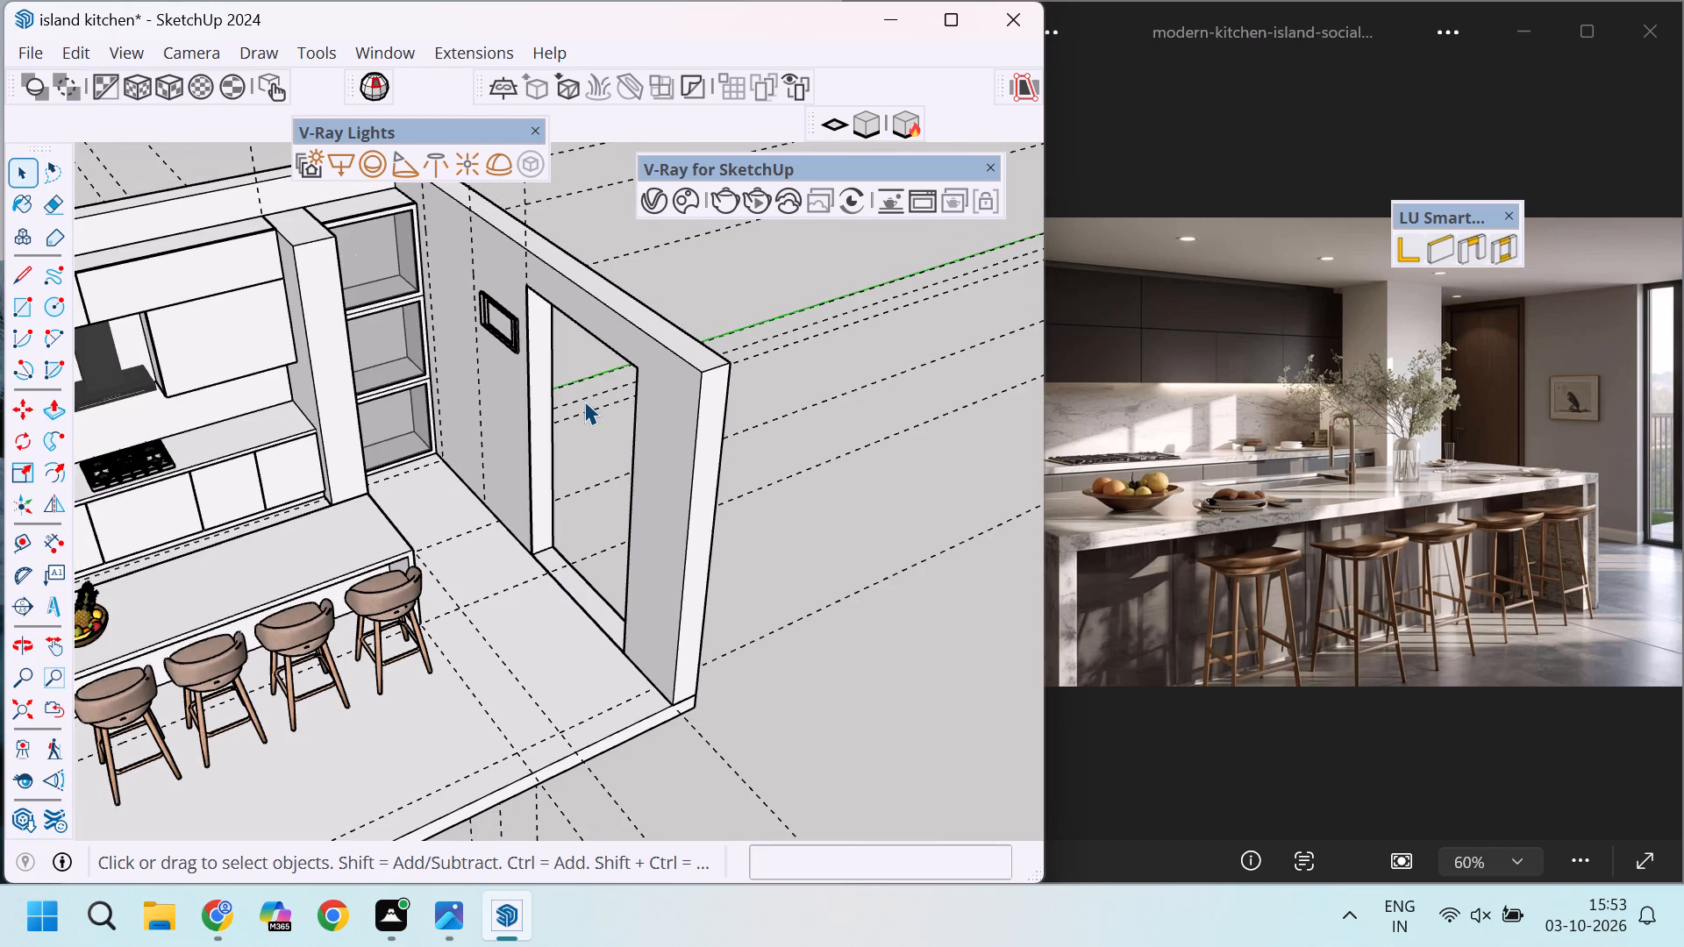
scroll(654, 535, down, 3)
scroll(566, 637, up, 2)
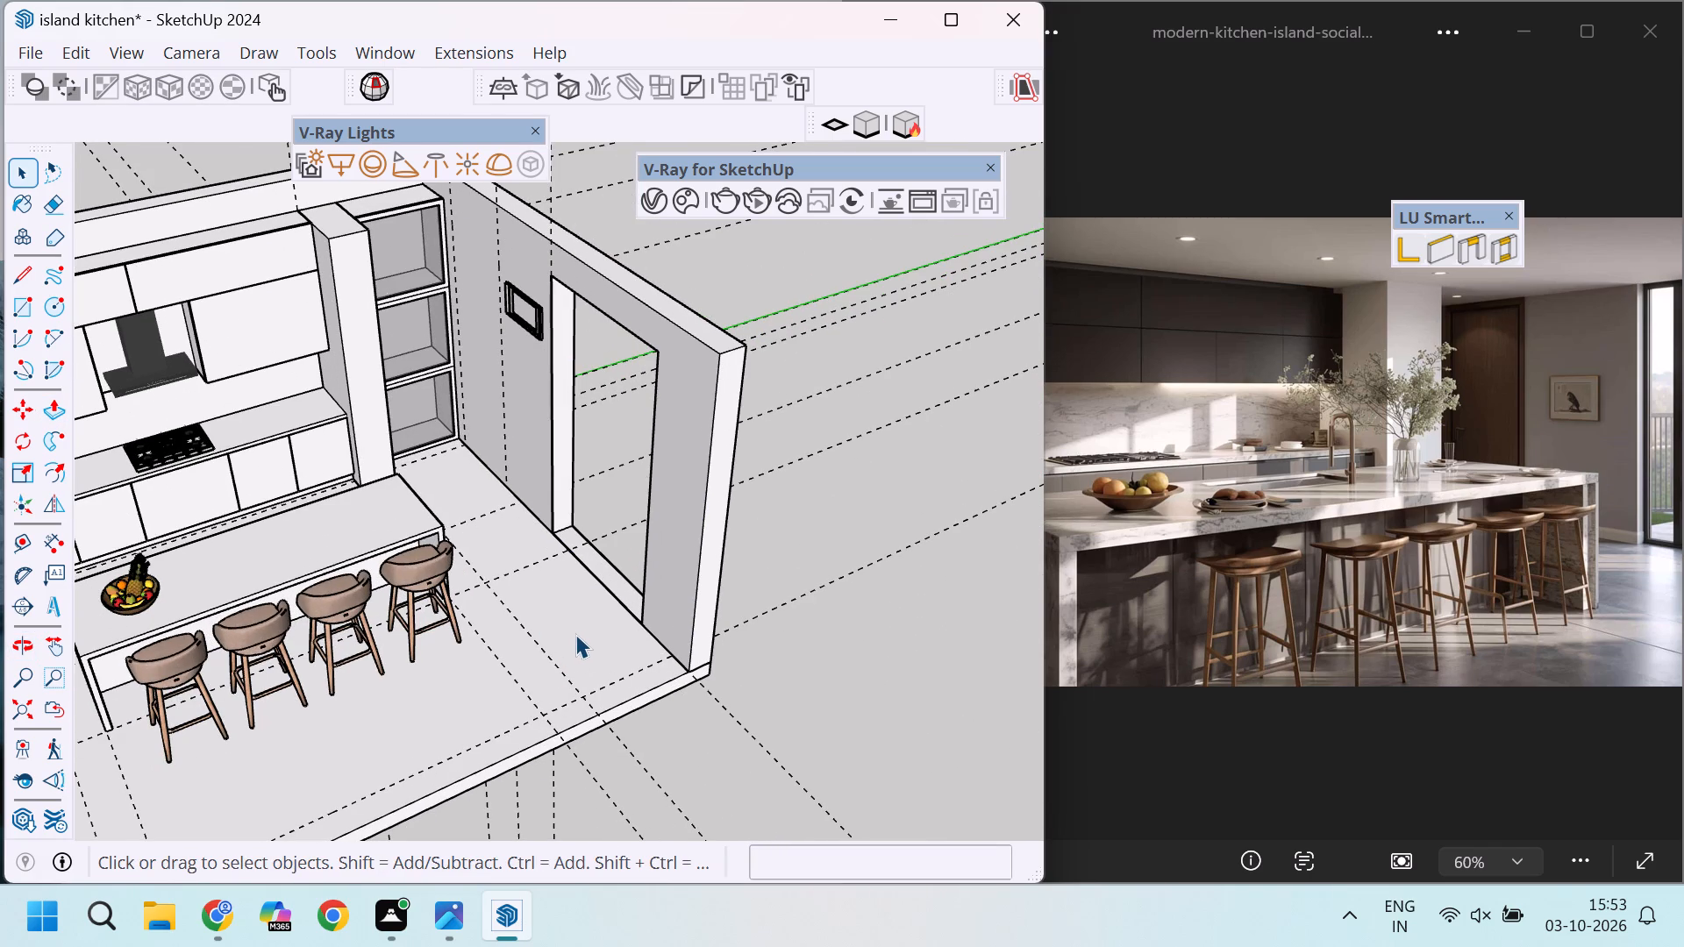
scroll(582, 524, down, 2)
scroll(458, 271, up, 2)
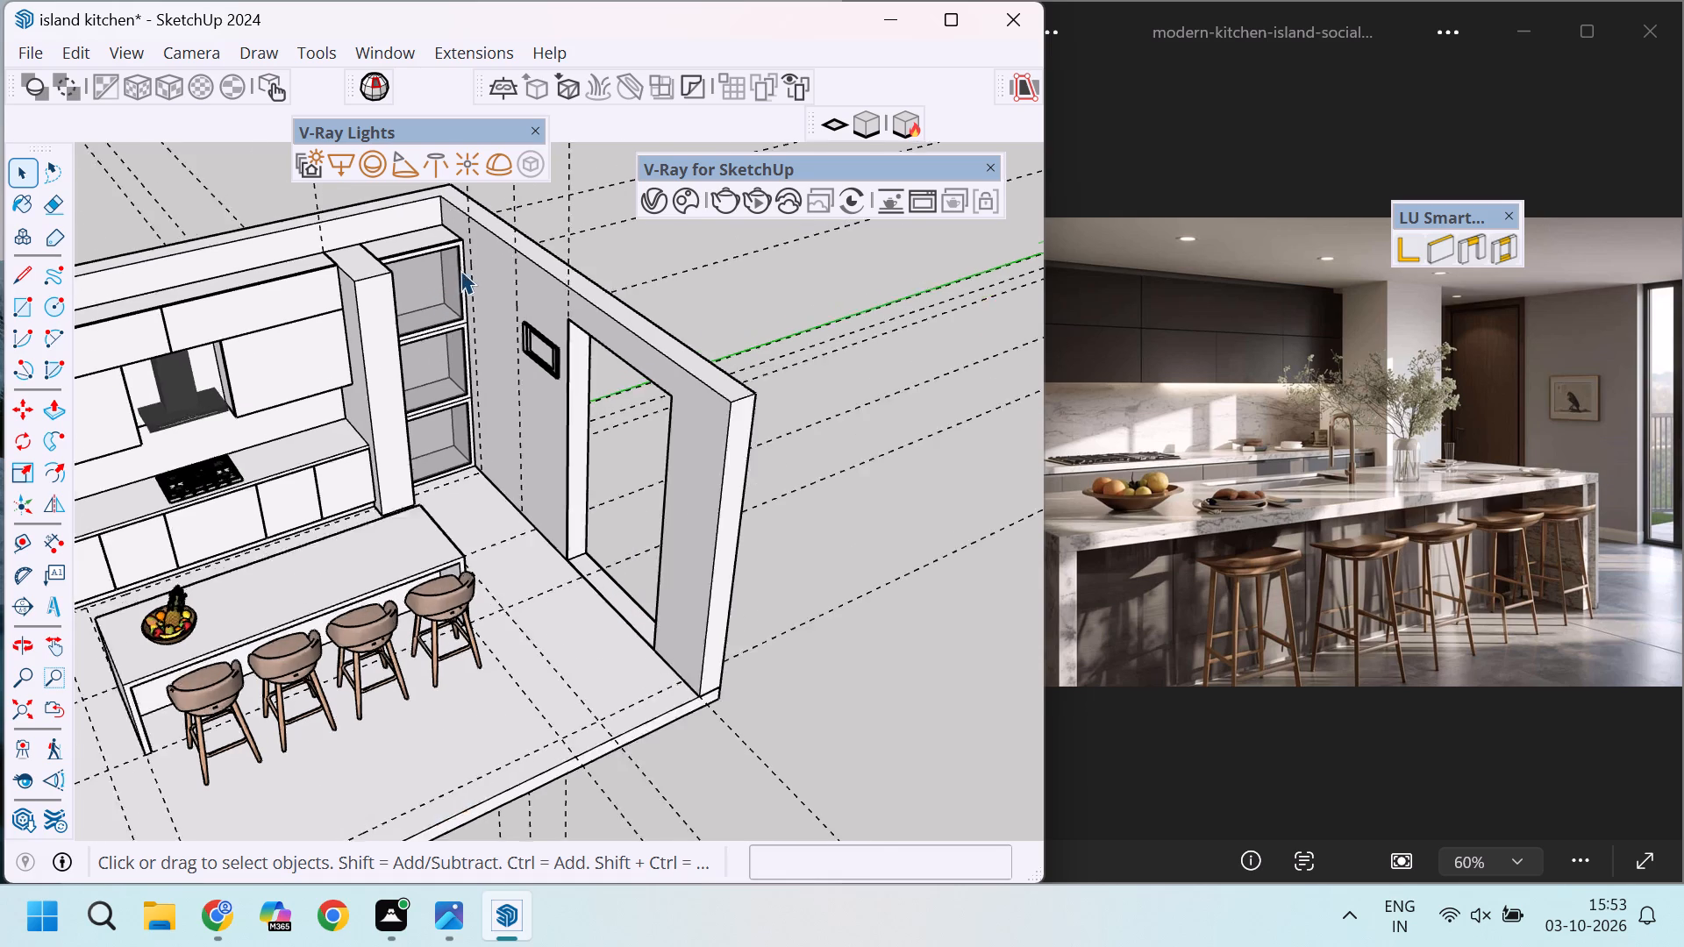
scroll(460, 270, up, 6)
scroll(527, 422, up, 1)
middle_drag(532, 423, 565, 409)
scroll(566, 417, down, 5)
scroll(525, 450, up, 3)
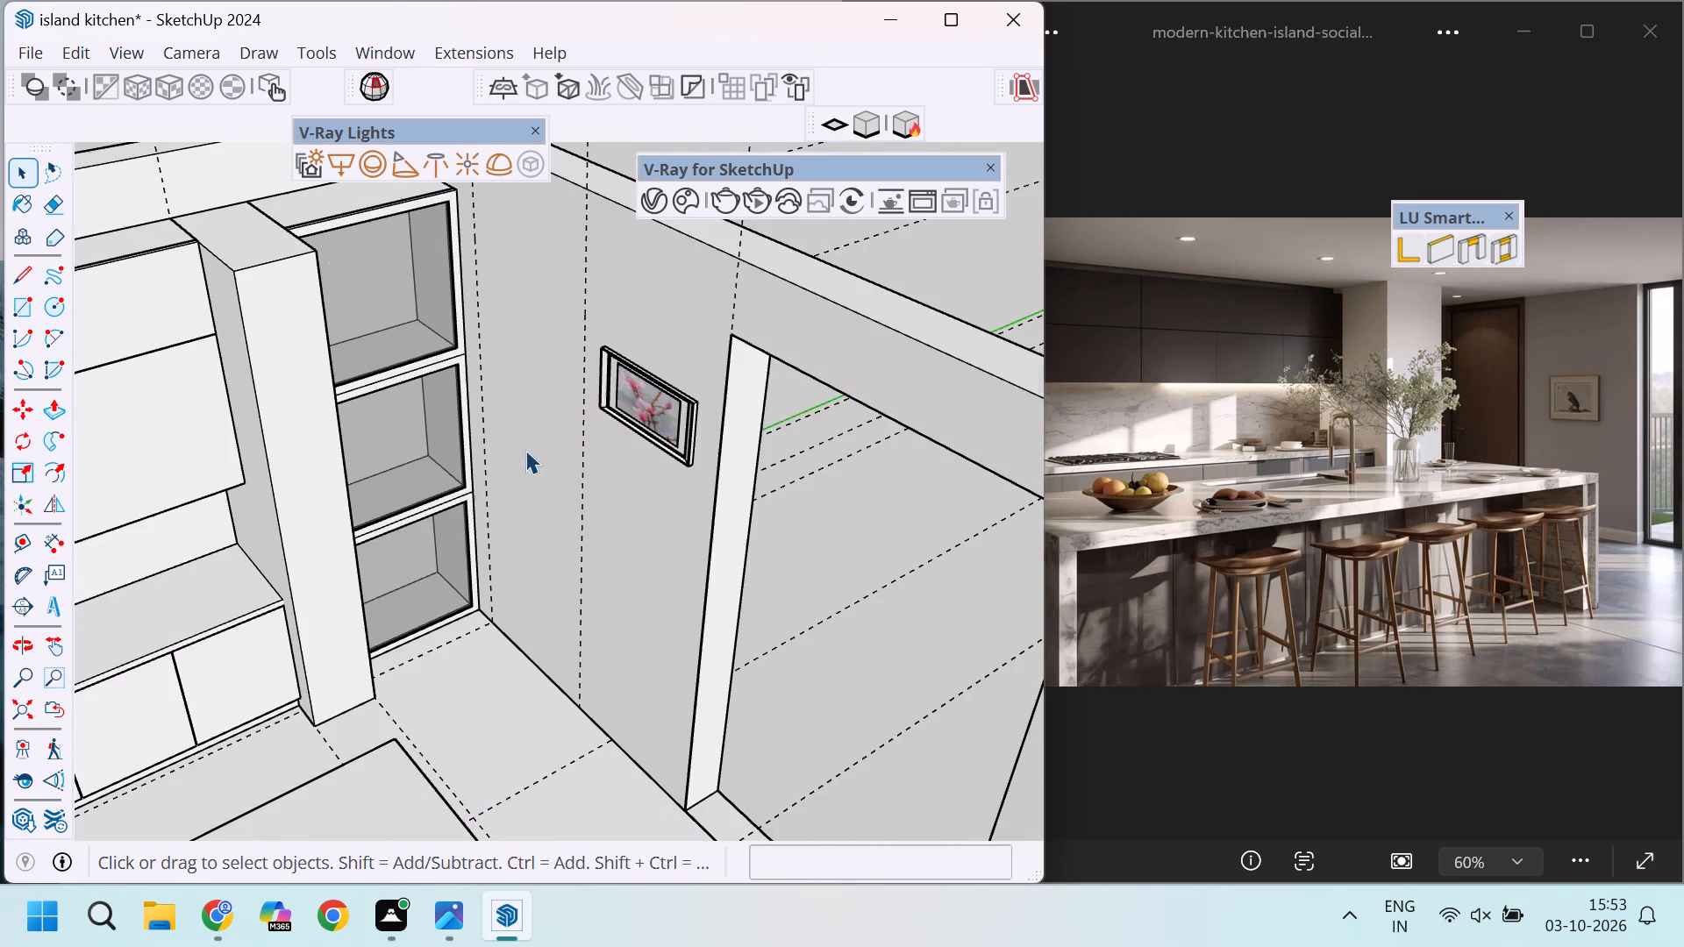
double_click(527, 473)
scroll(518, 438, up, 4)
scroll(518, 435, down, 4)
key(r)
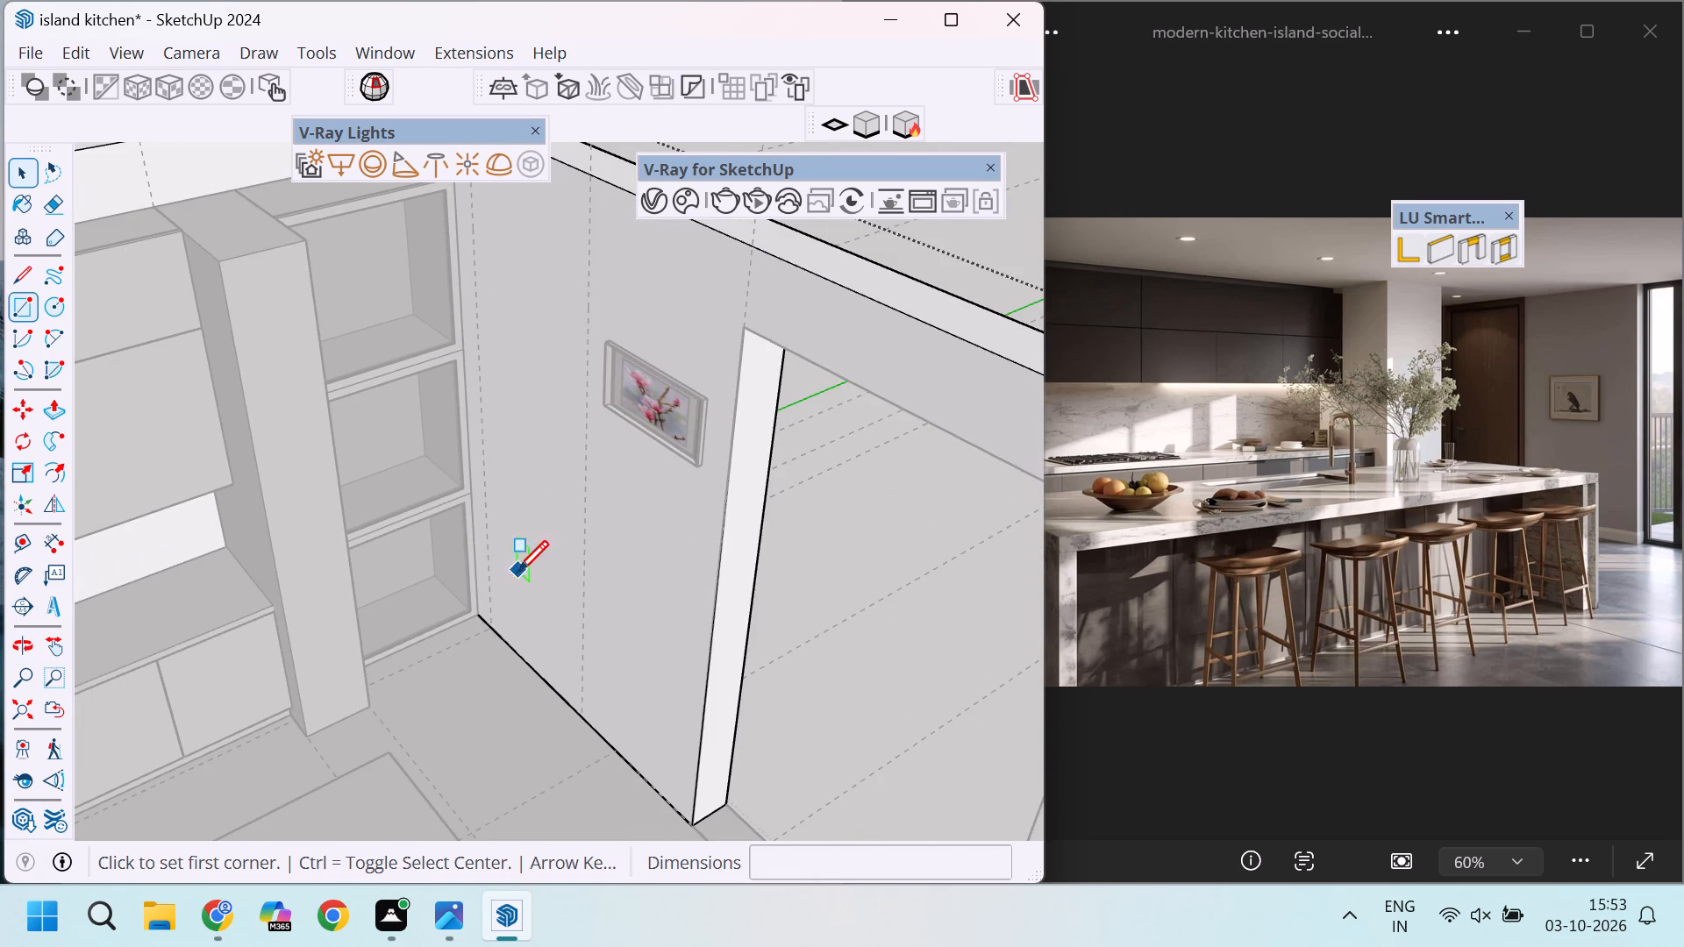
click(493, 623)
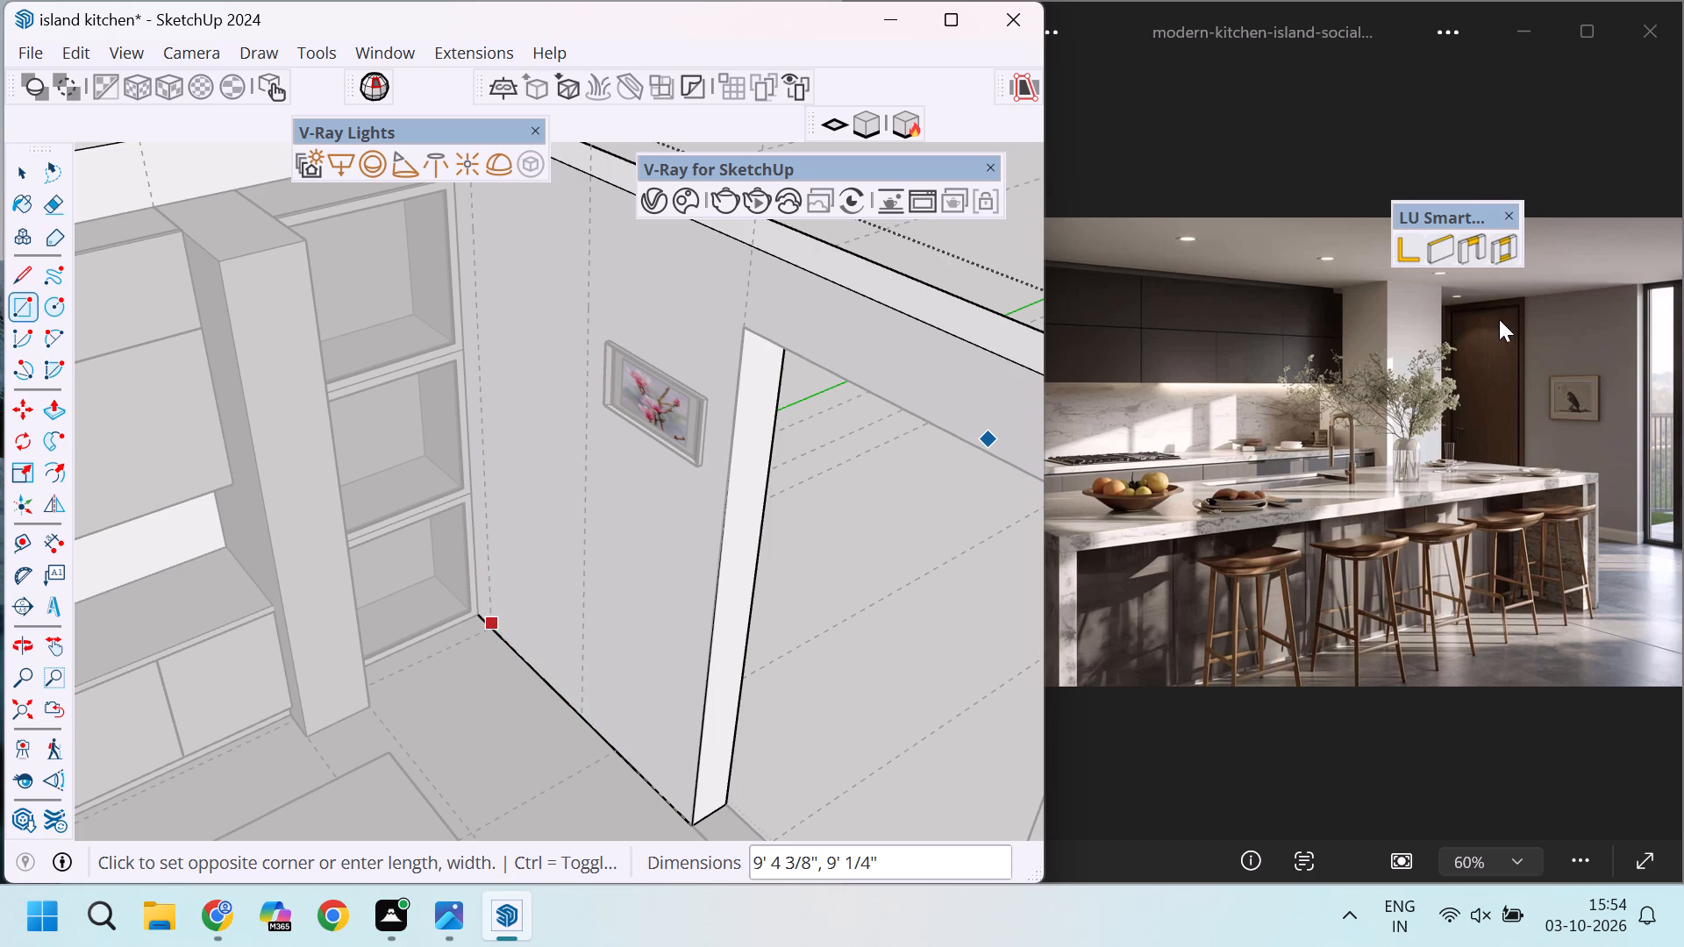
Examine the dark wooden door, its frame and its position relative to the picture in the reference photo.
scroll(1500, 319, up, 9)
scroll(1527, 232, up, 5)
scroll(1475, 163, up, 4)
scroll(1441, 171, down, 2)
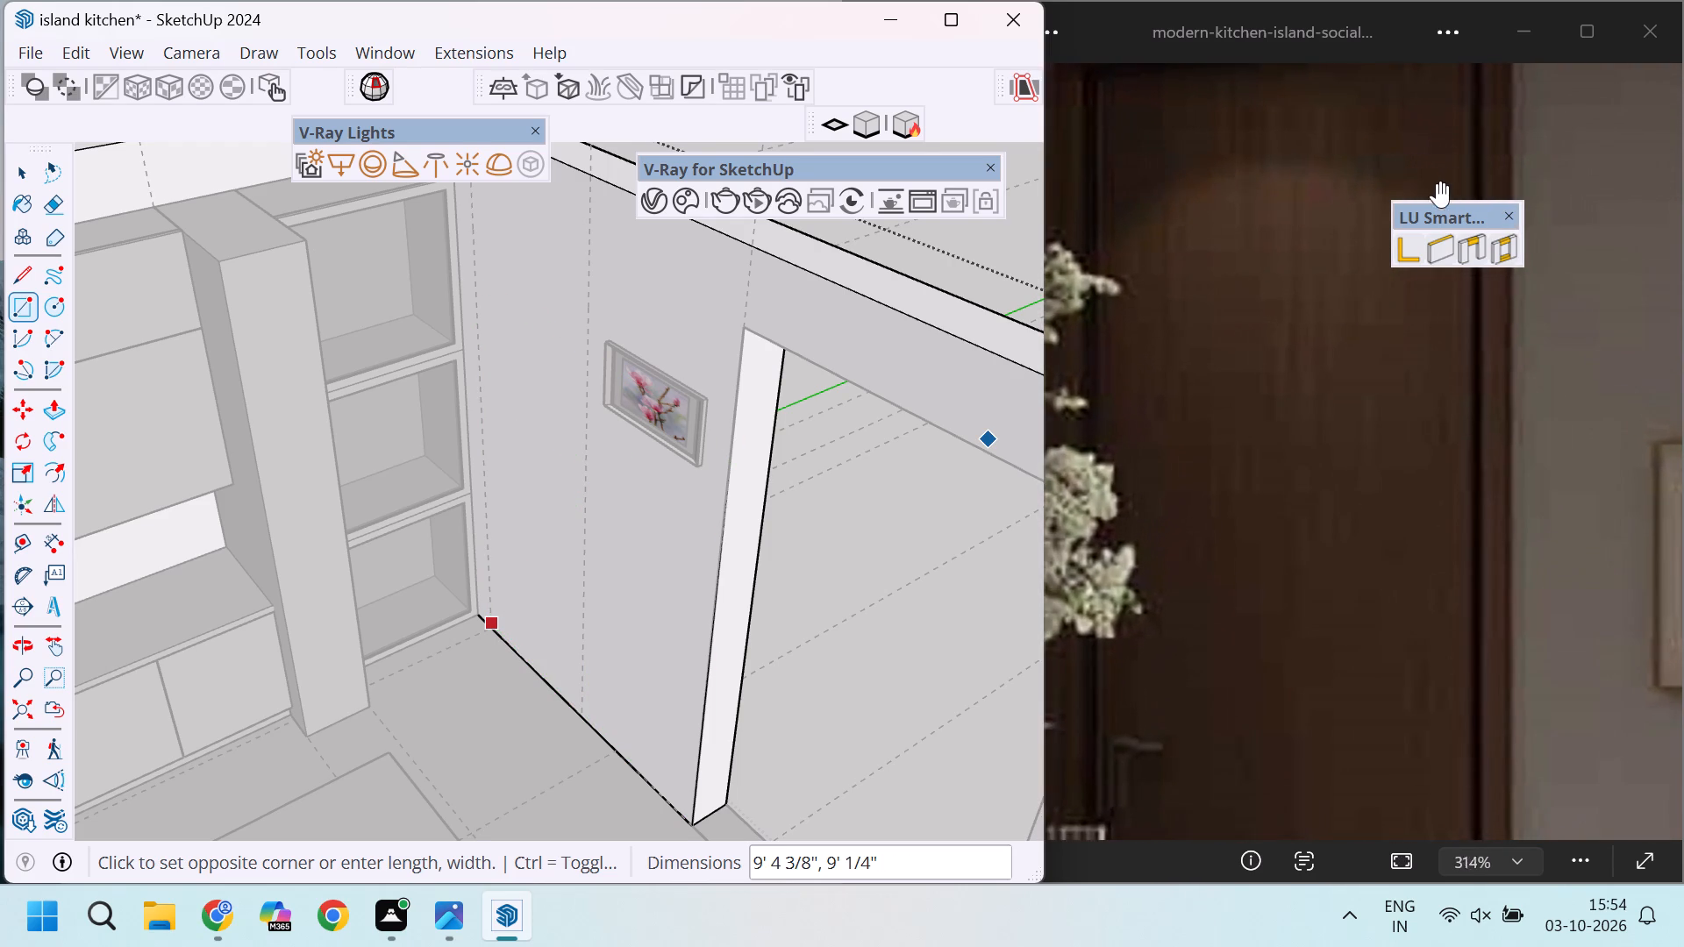
scroll(1437, 182, down, 2)
scroll(1240, 637, up, 2)
scroll(1188, 597, down, 7)
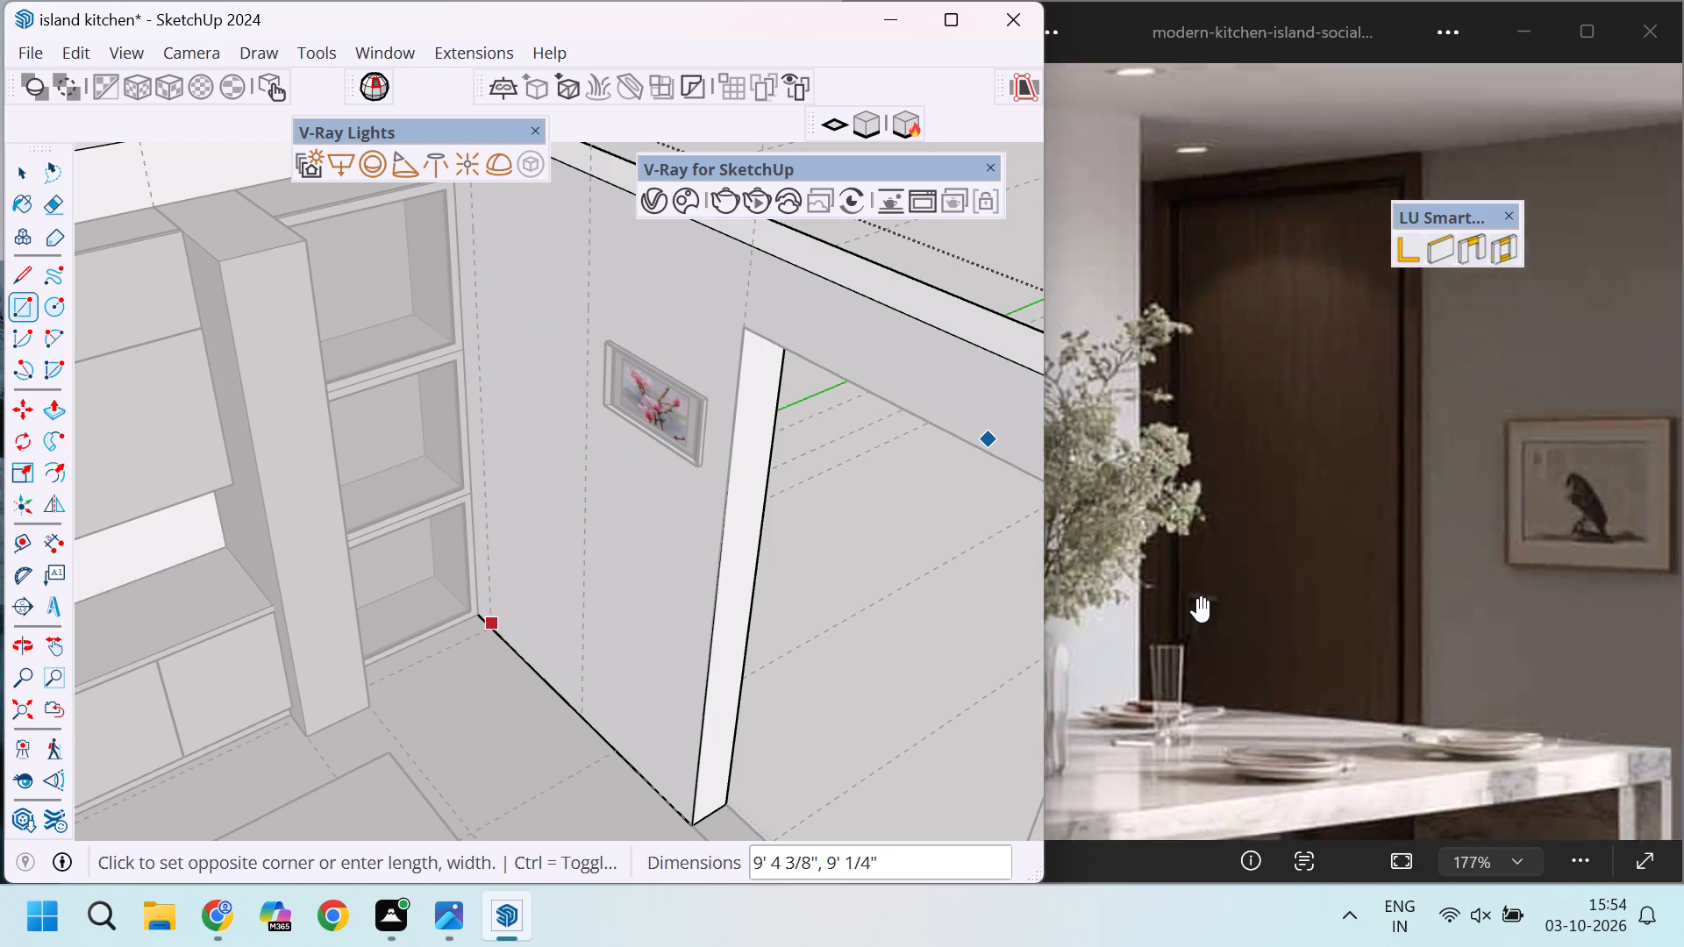
scroll(1197, 597, down, 5)
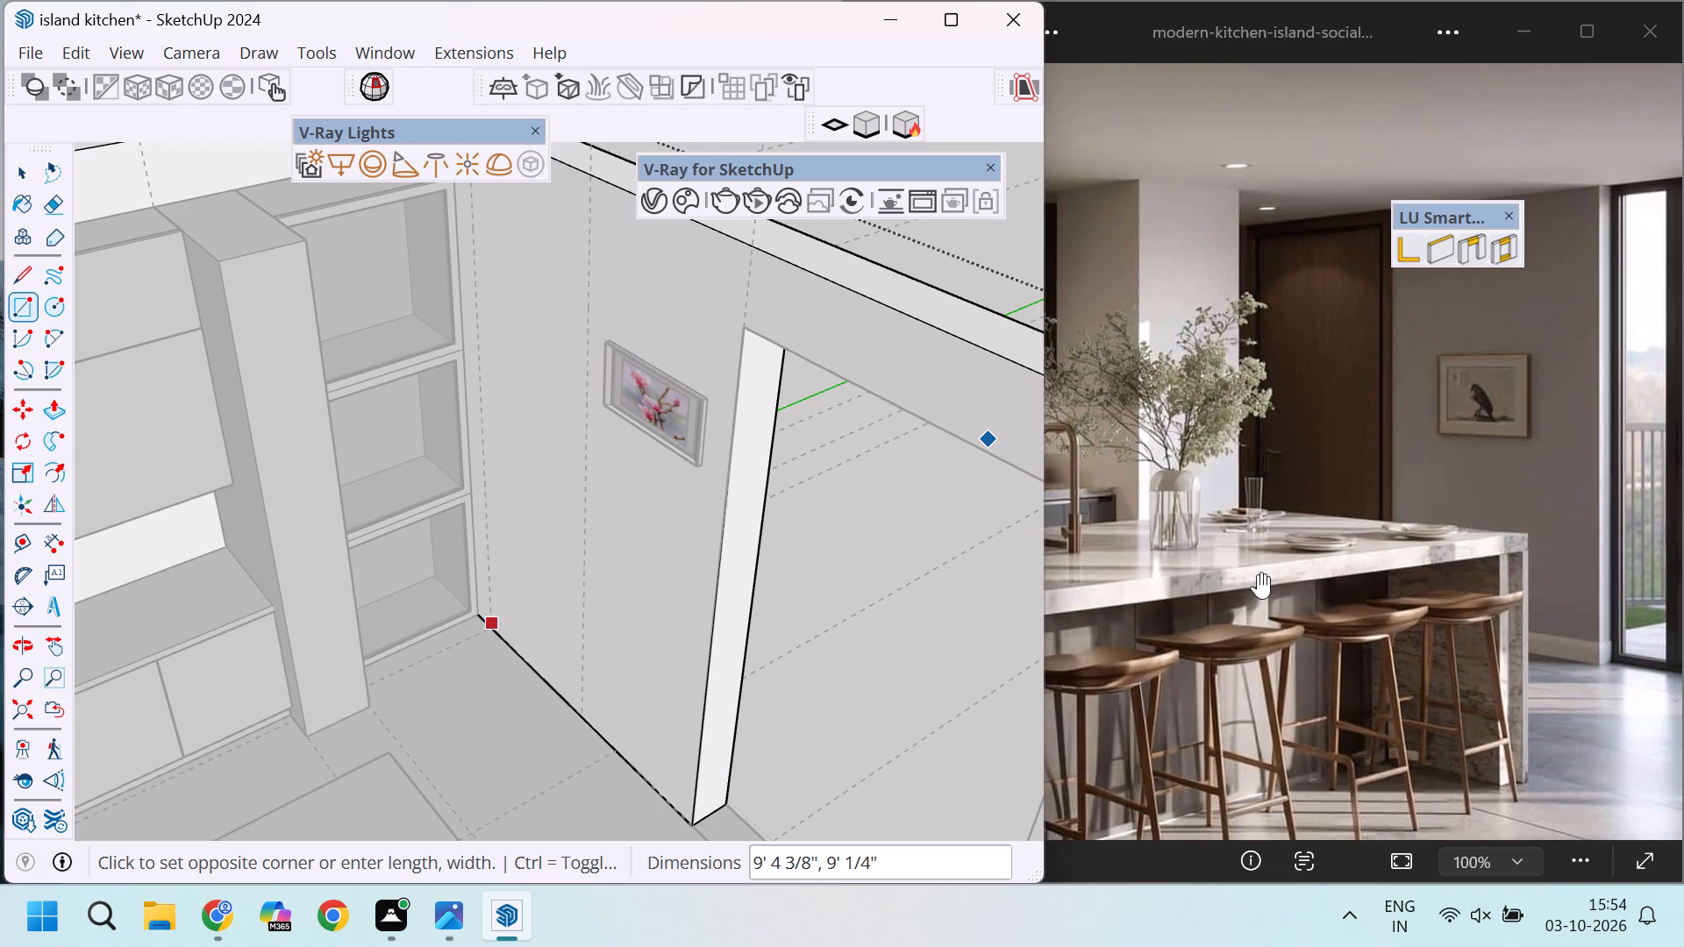
scroll(1258, 573, down, 3)
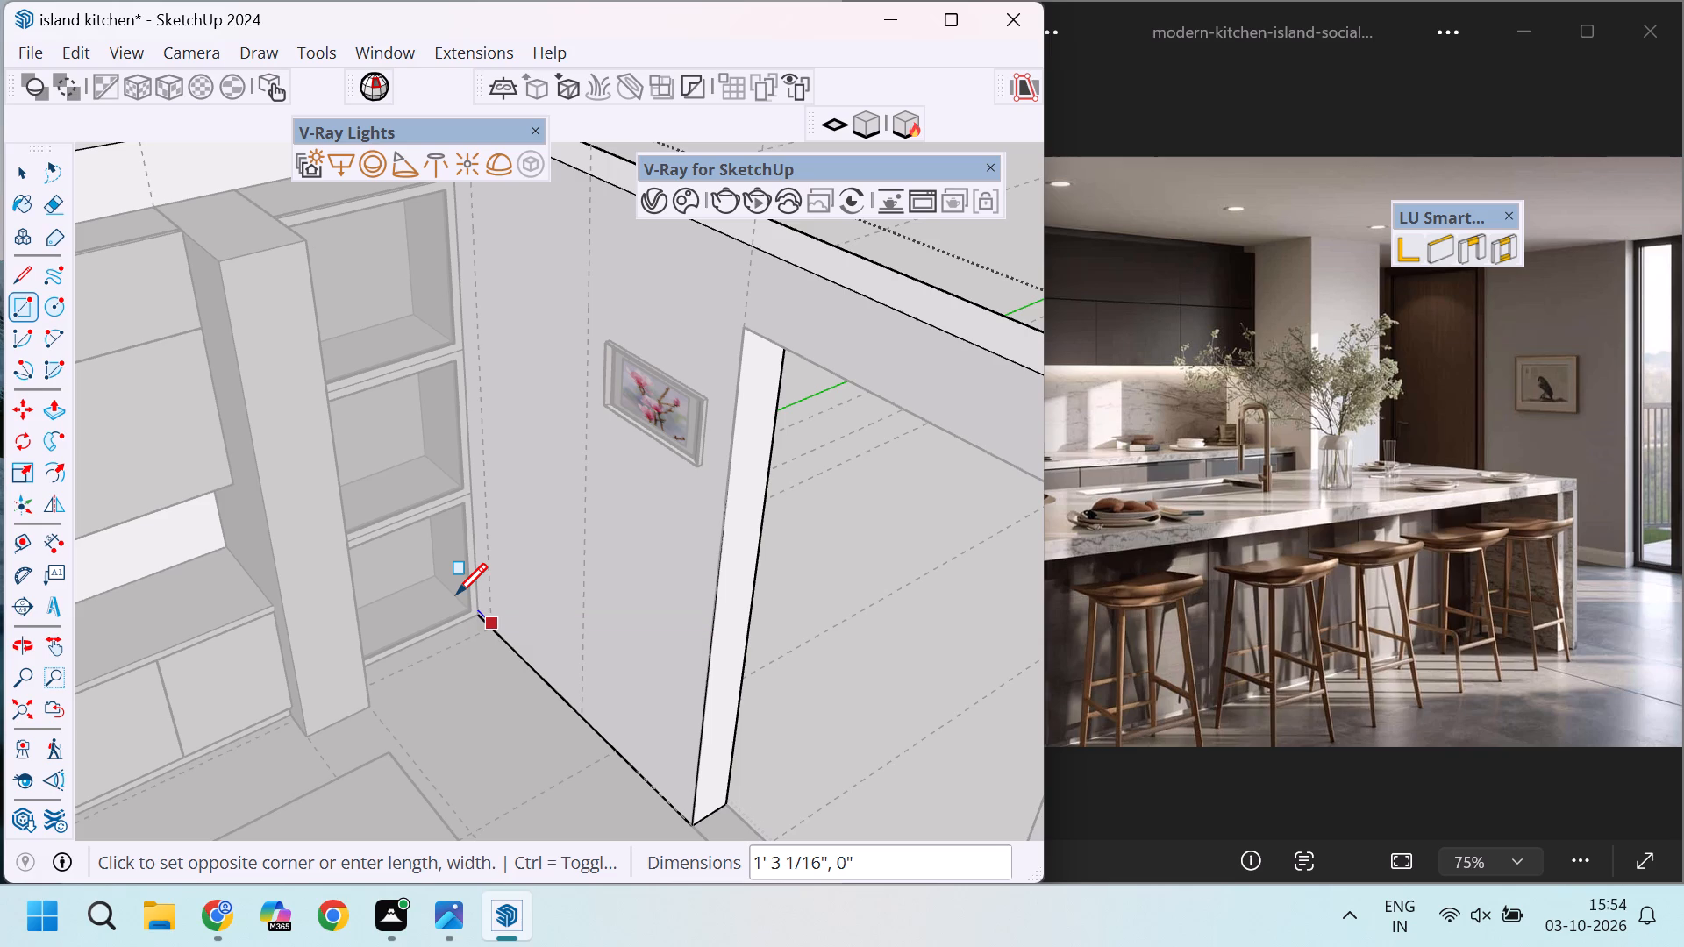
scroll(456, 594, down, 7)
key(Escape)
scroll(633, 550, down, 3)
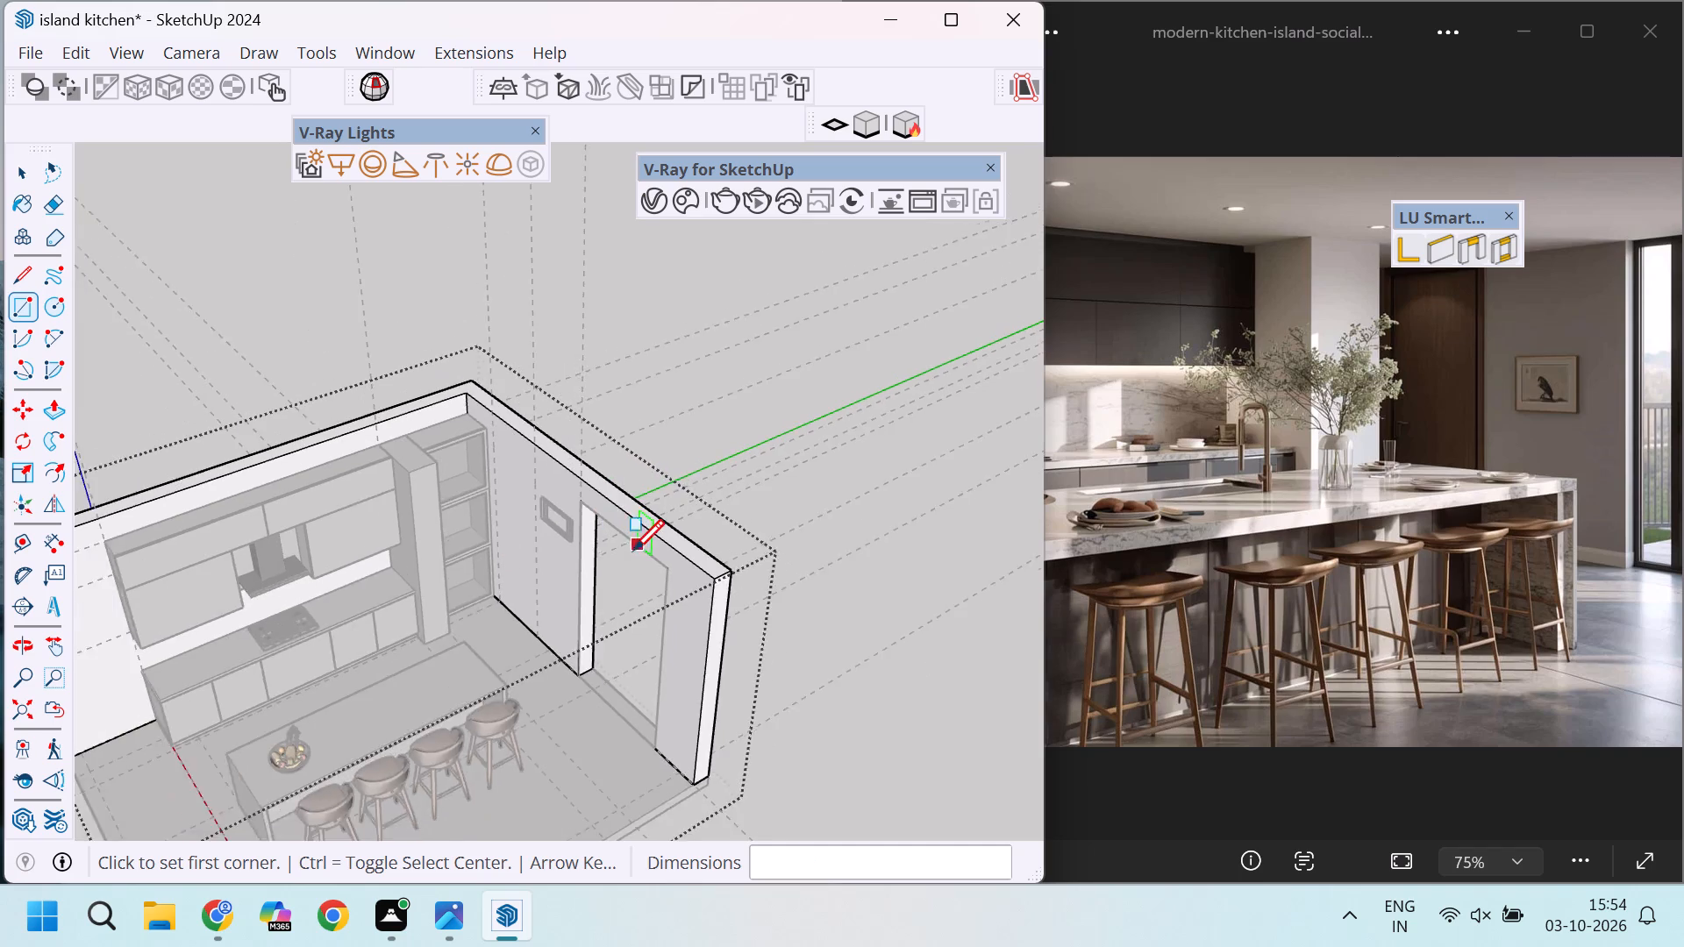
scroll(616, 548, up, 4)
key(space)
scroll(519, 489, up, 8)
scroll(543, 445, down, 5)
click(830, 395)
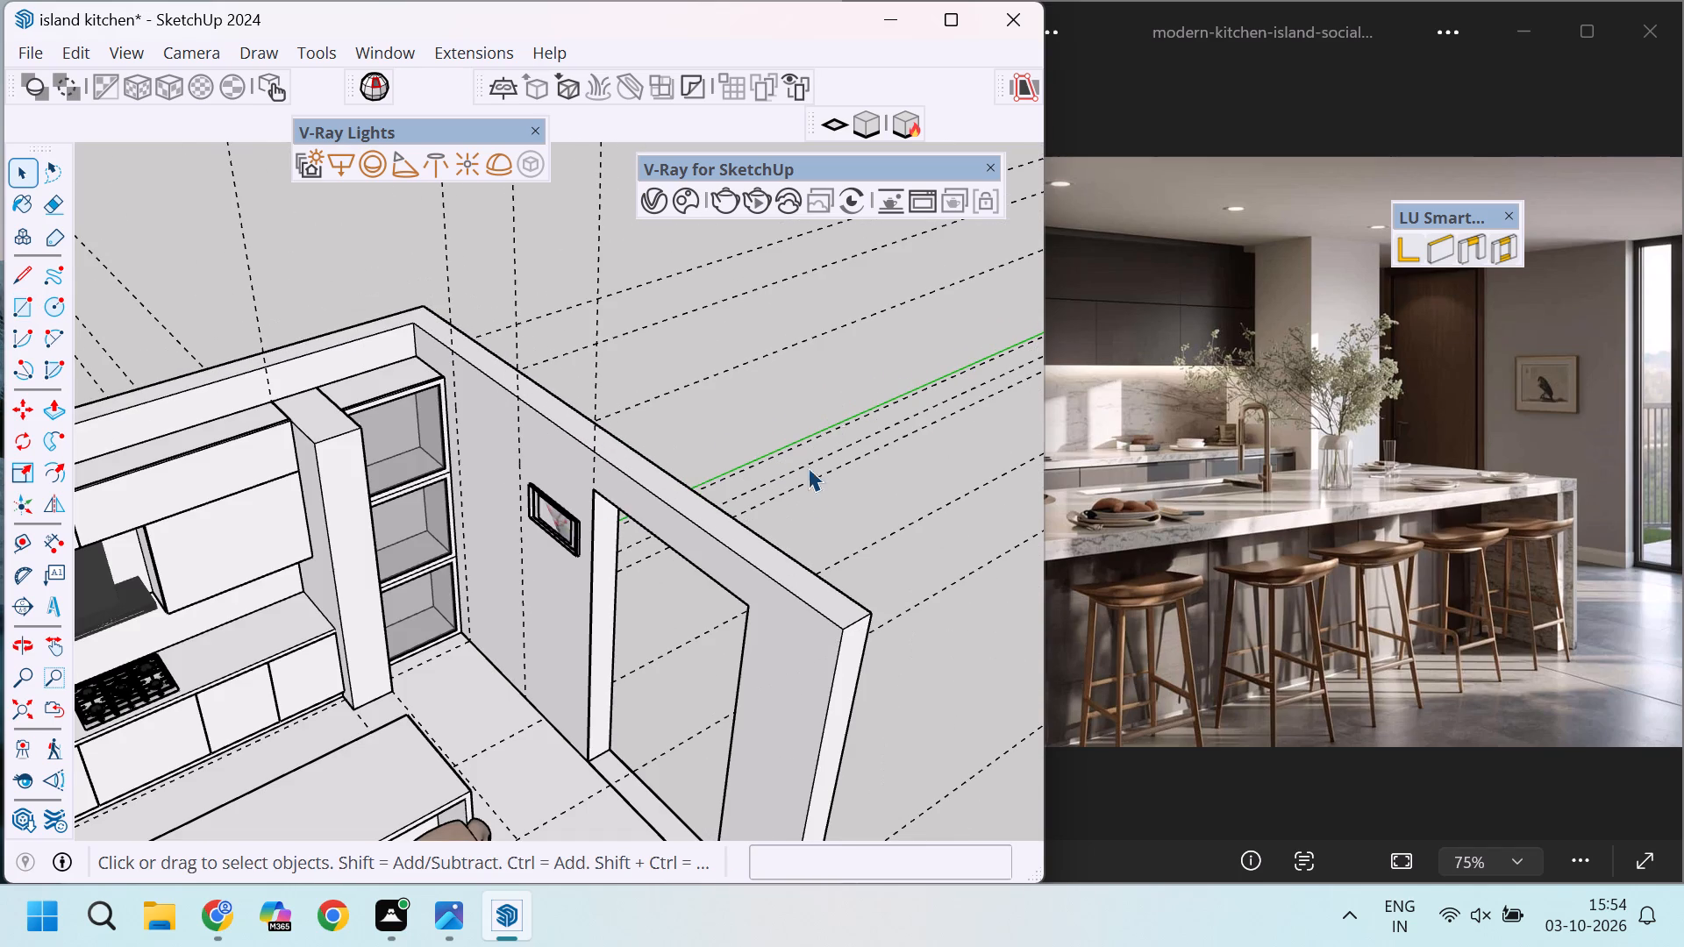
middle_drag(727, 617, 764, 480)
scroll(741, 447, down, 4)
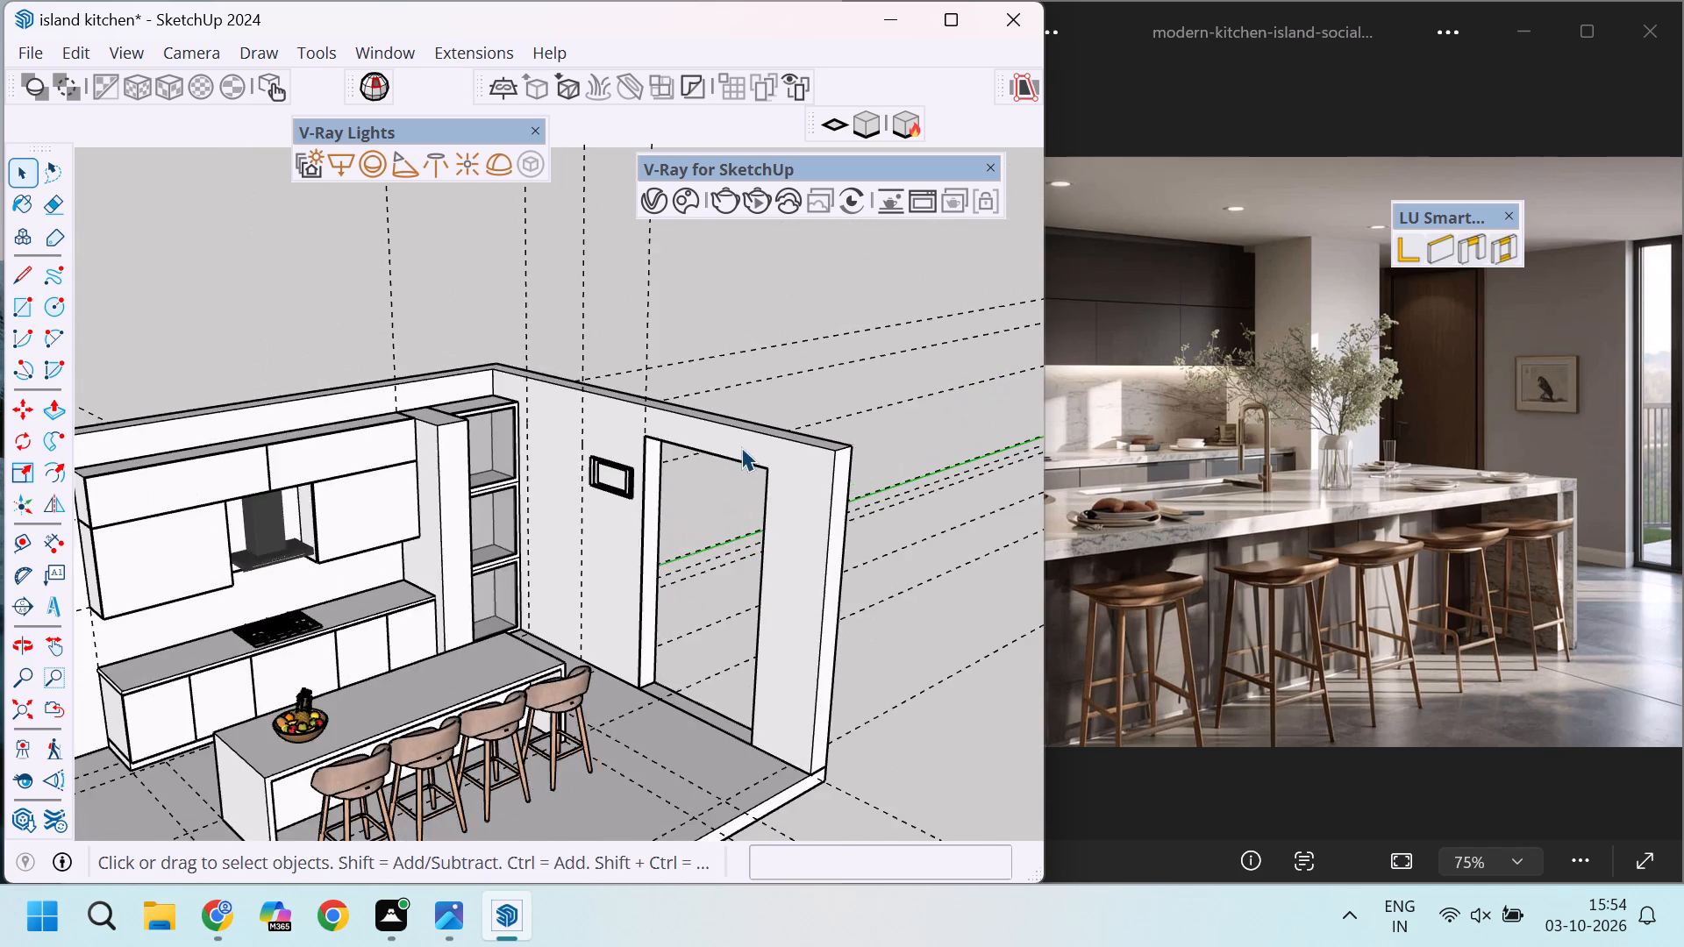
Examine the wall cabinets, pillar, open shelves and side-wall opening of the kitchen model from several angles.
scroll(741, 447, down, 4)
scroll(707, 526, up, 4)
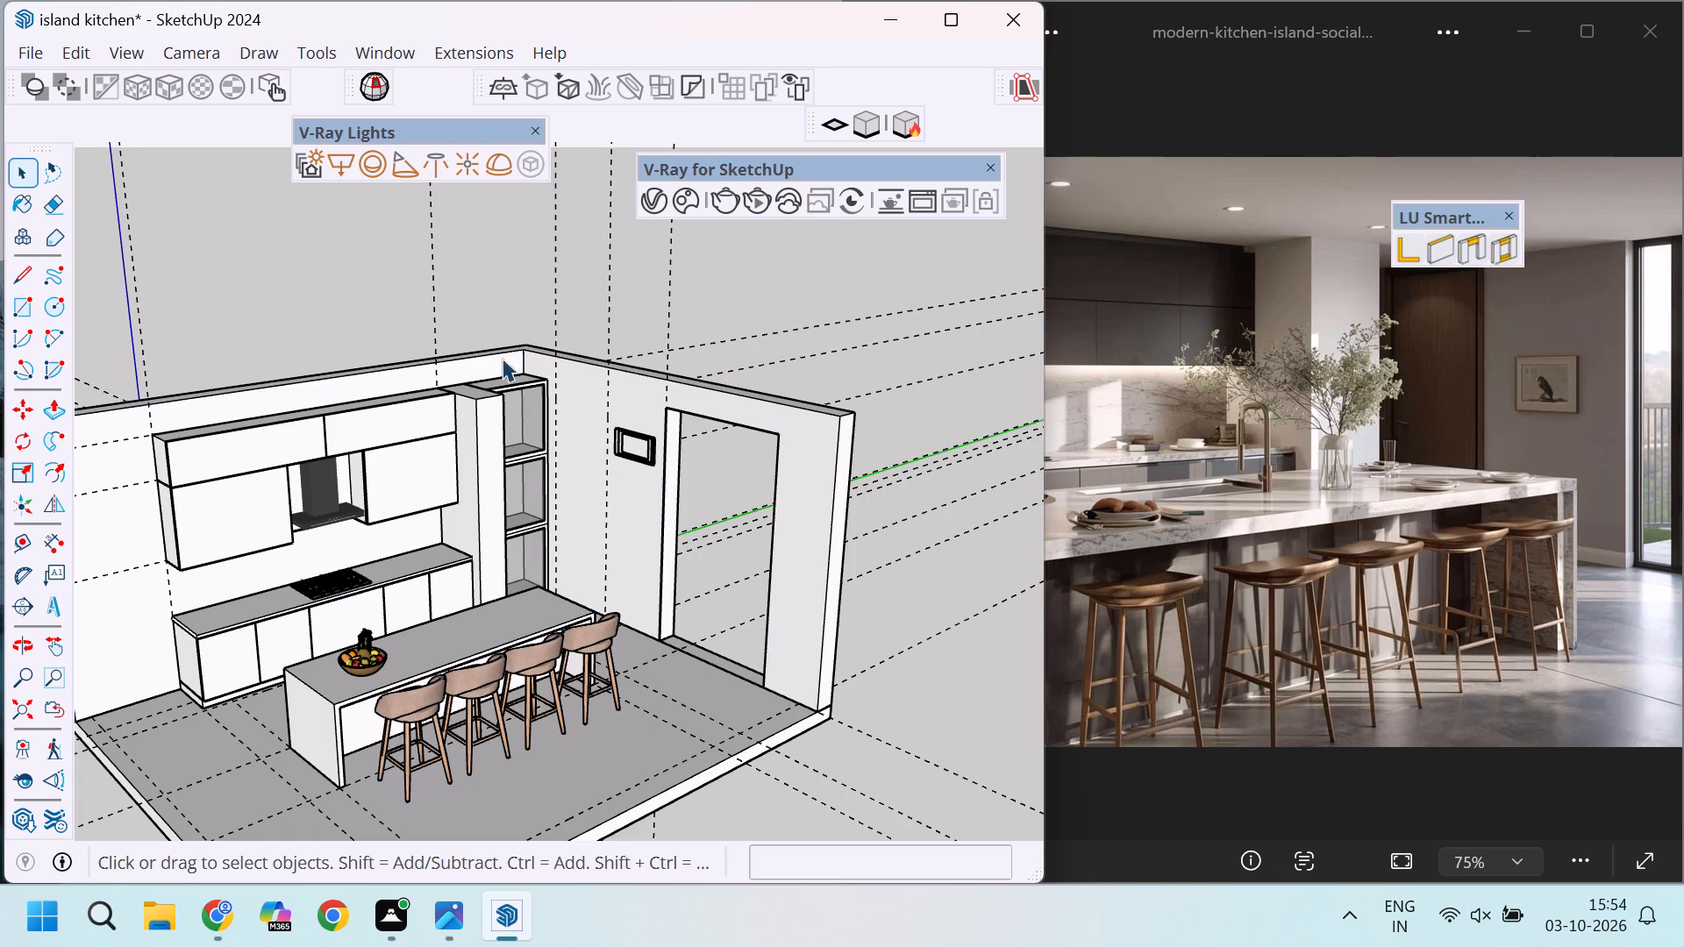
scroll(483, 361, up, 13)
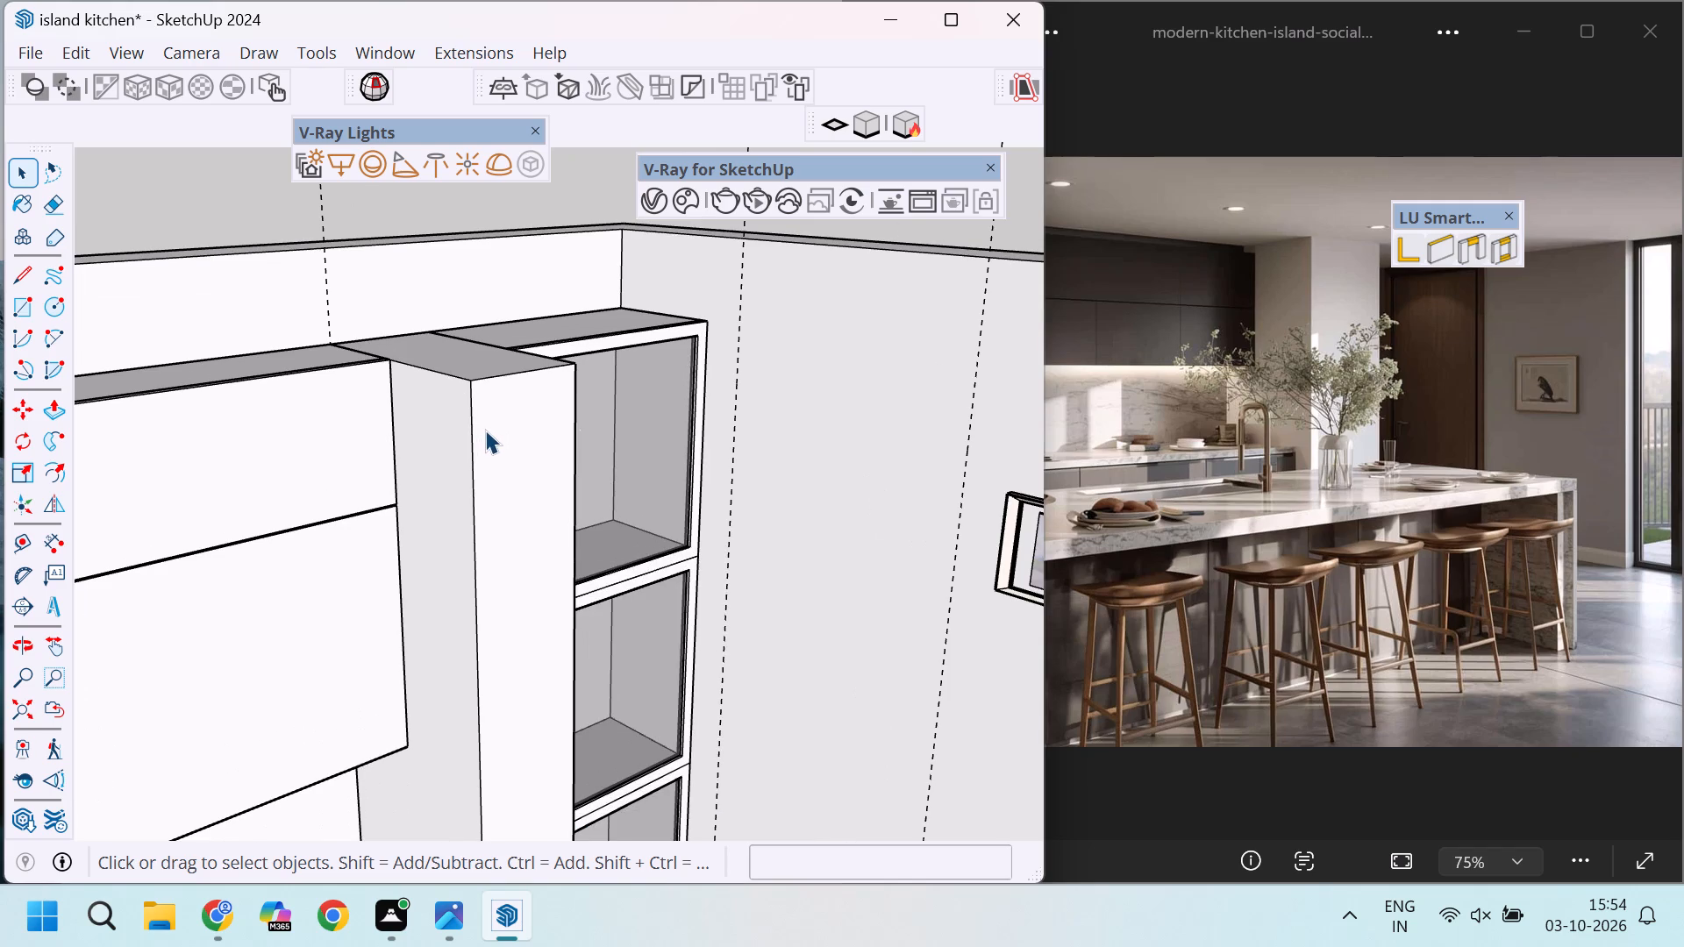
scroll(504, 423, down, 8)
scroll(535, 375, up, 4)
scroll(421, 415, down, 2)
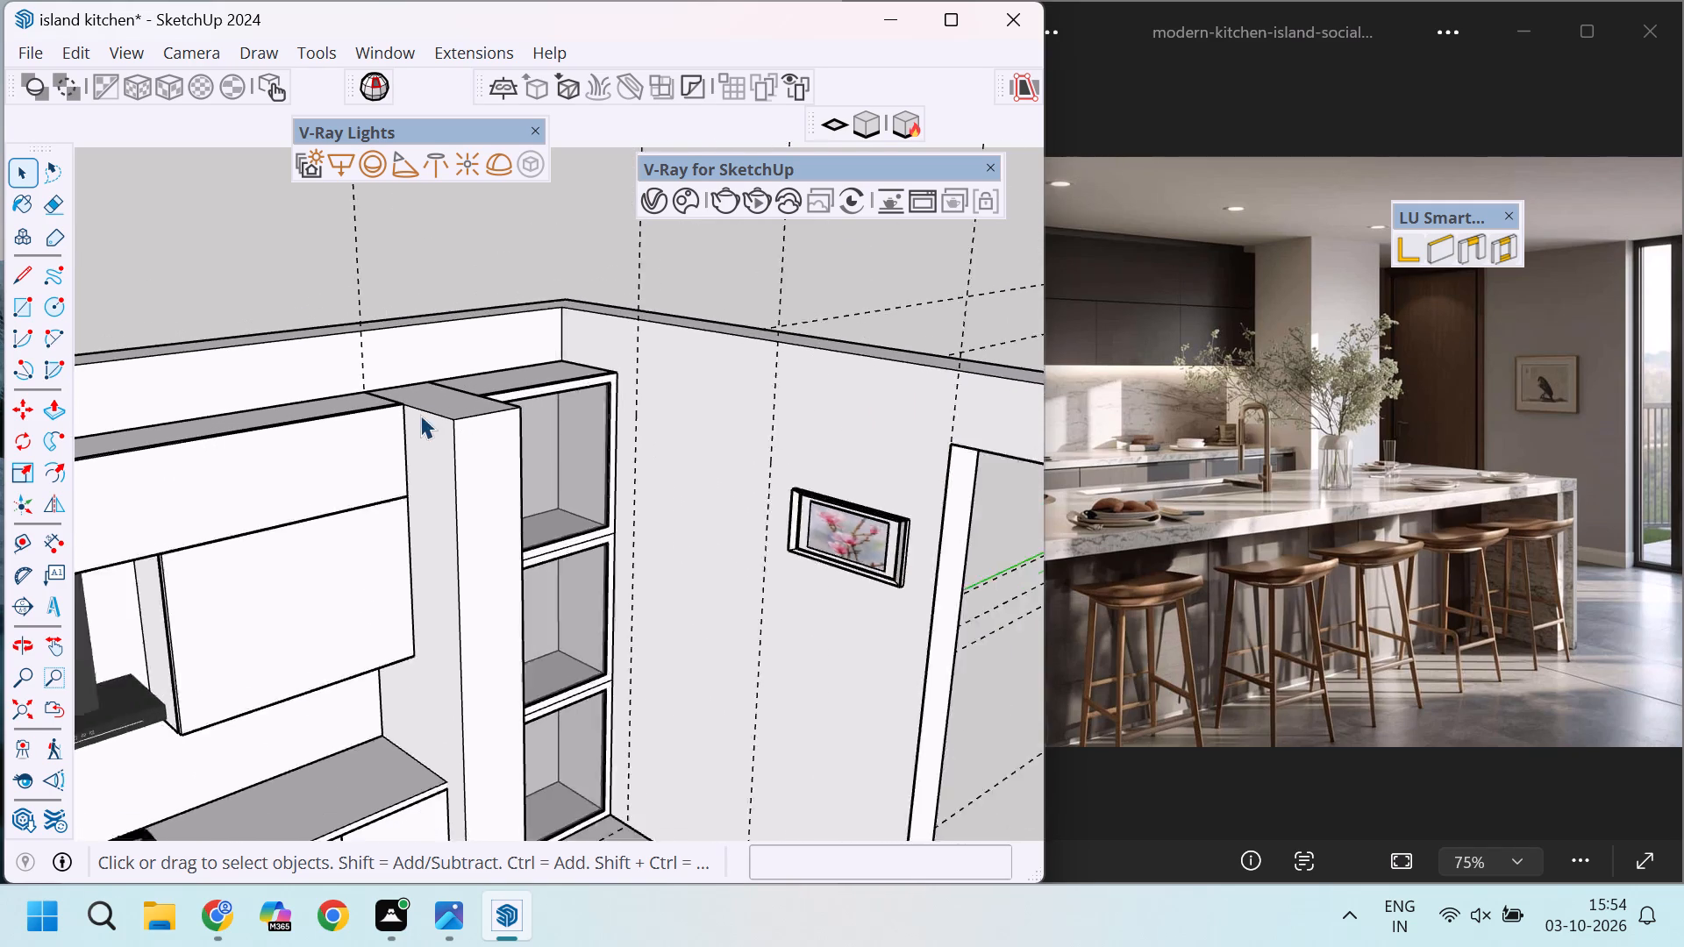
scroll(420, 415, down, 5)
scroll(482, 576, up, 1)
middle_drag(494, 409, 395, 509)
scroll(510, 426, up, 4)
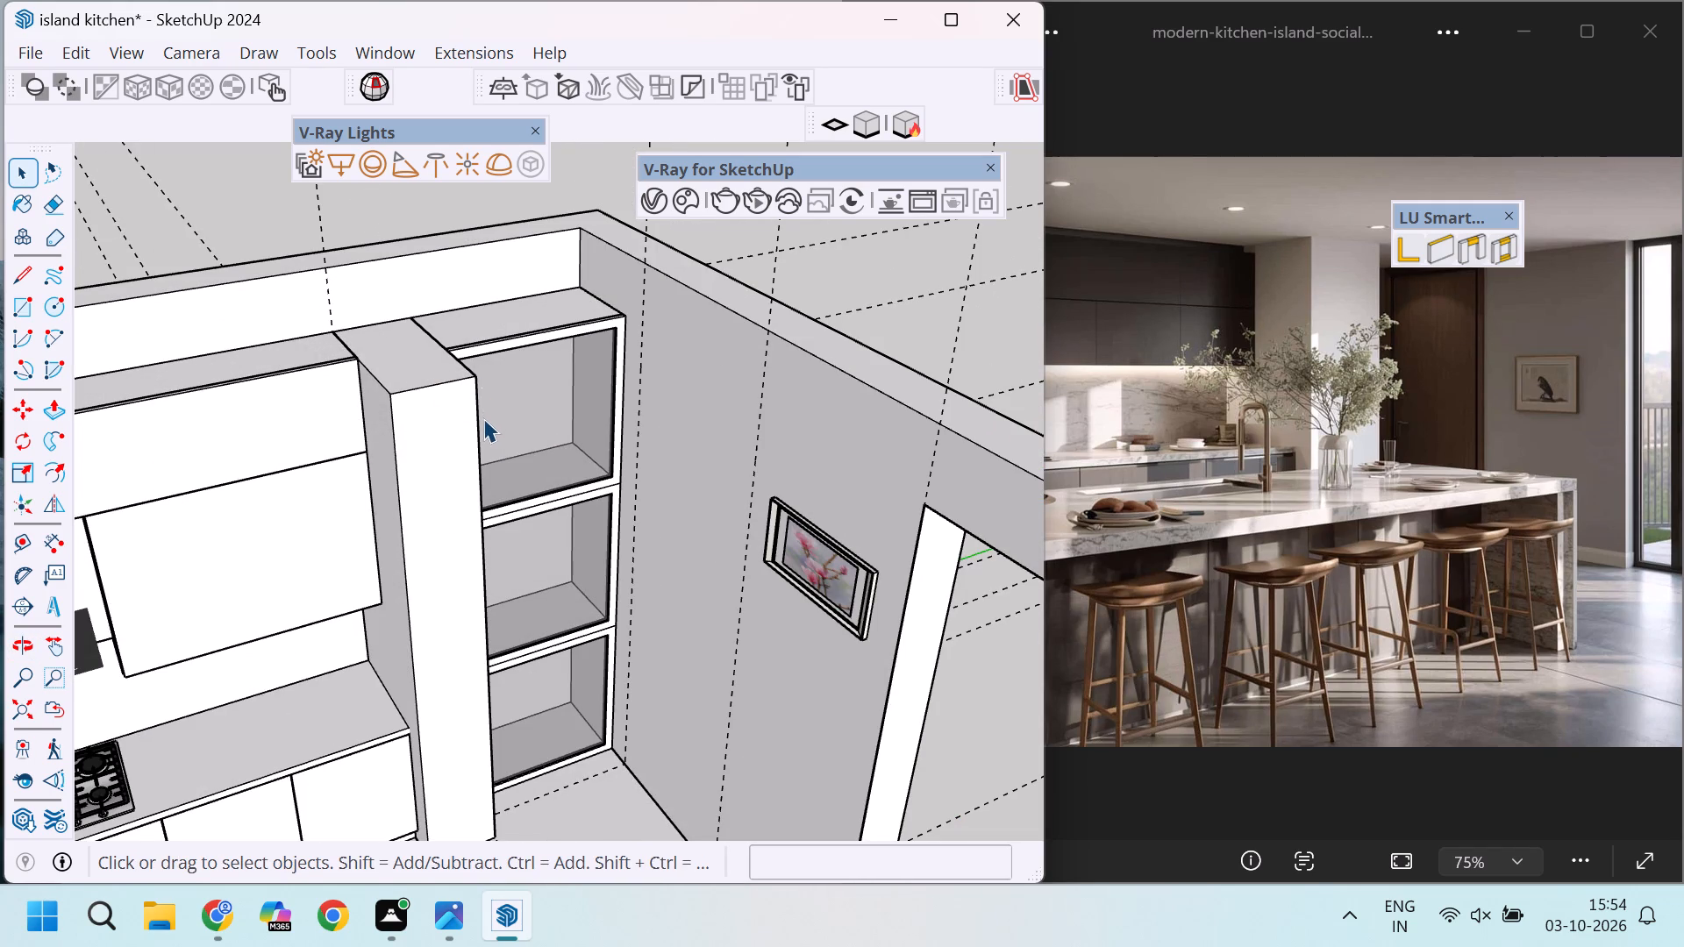
scroll(470, 546, down, 3)
scroll(474, 602, up, 4)
scroll(403, 555, down, 4)
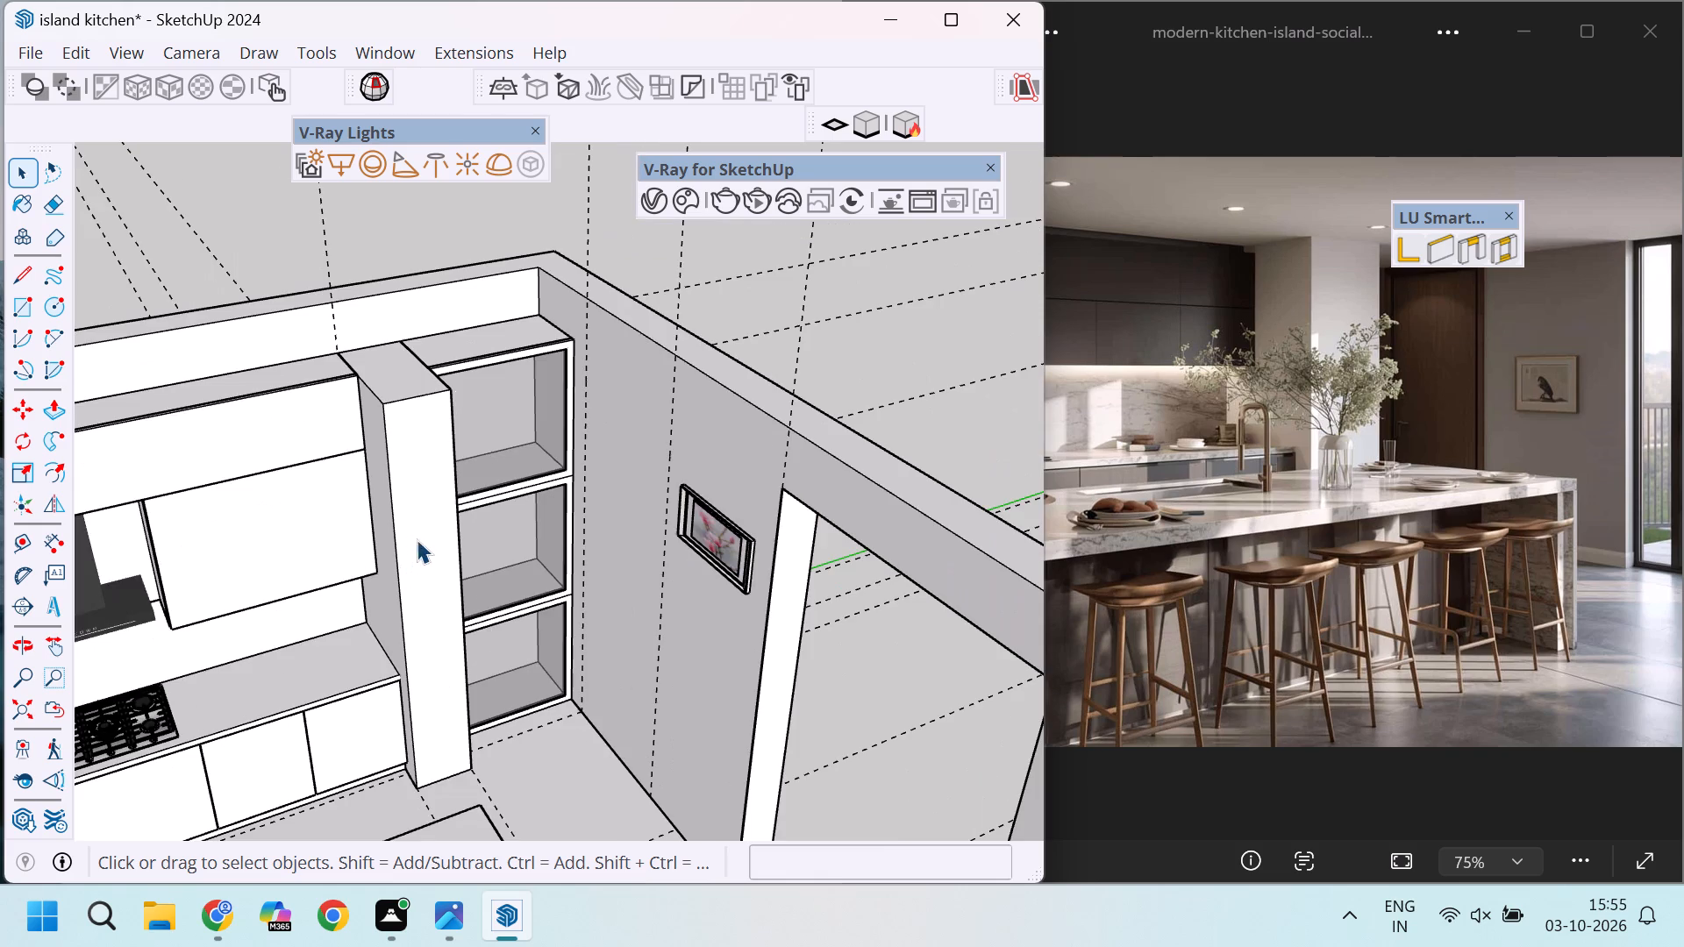
scroll(453, 364, up, 4)
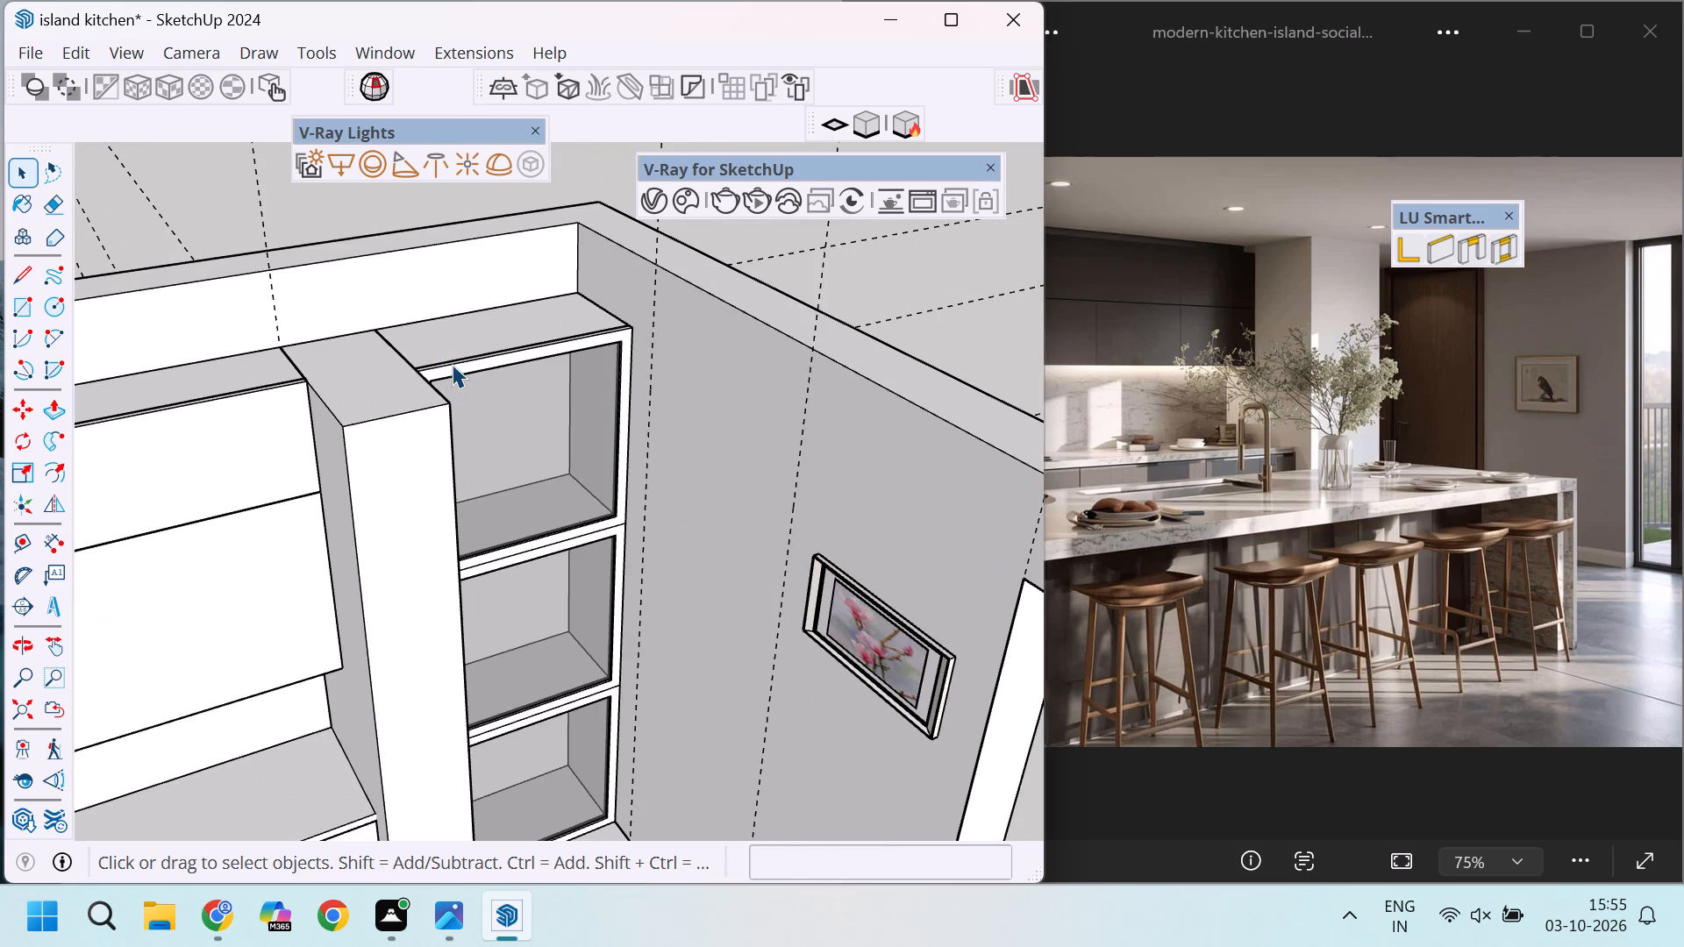
scroll(459, 365, down, 9)
scroll(482, 559, down, 2)
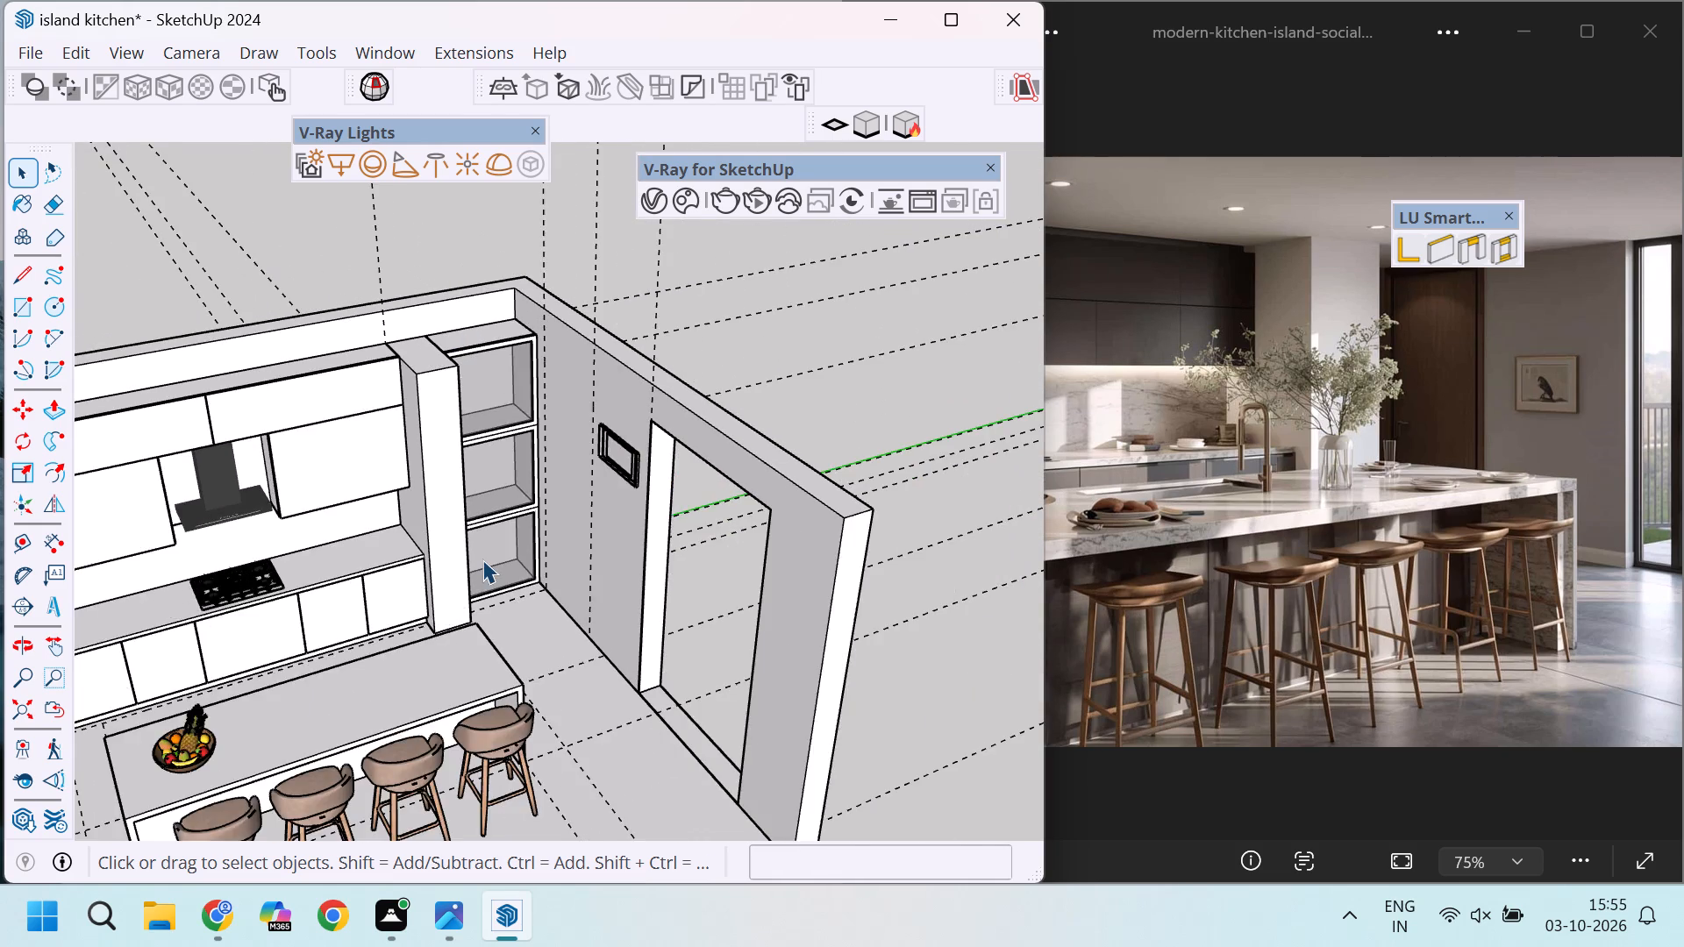
scroll(482, 553, up, 1)
scroll(482, 548, down, 1)
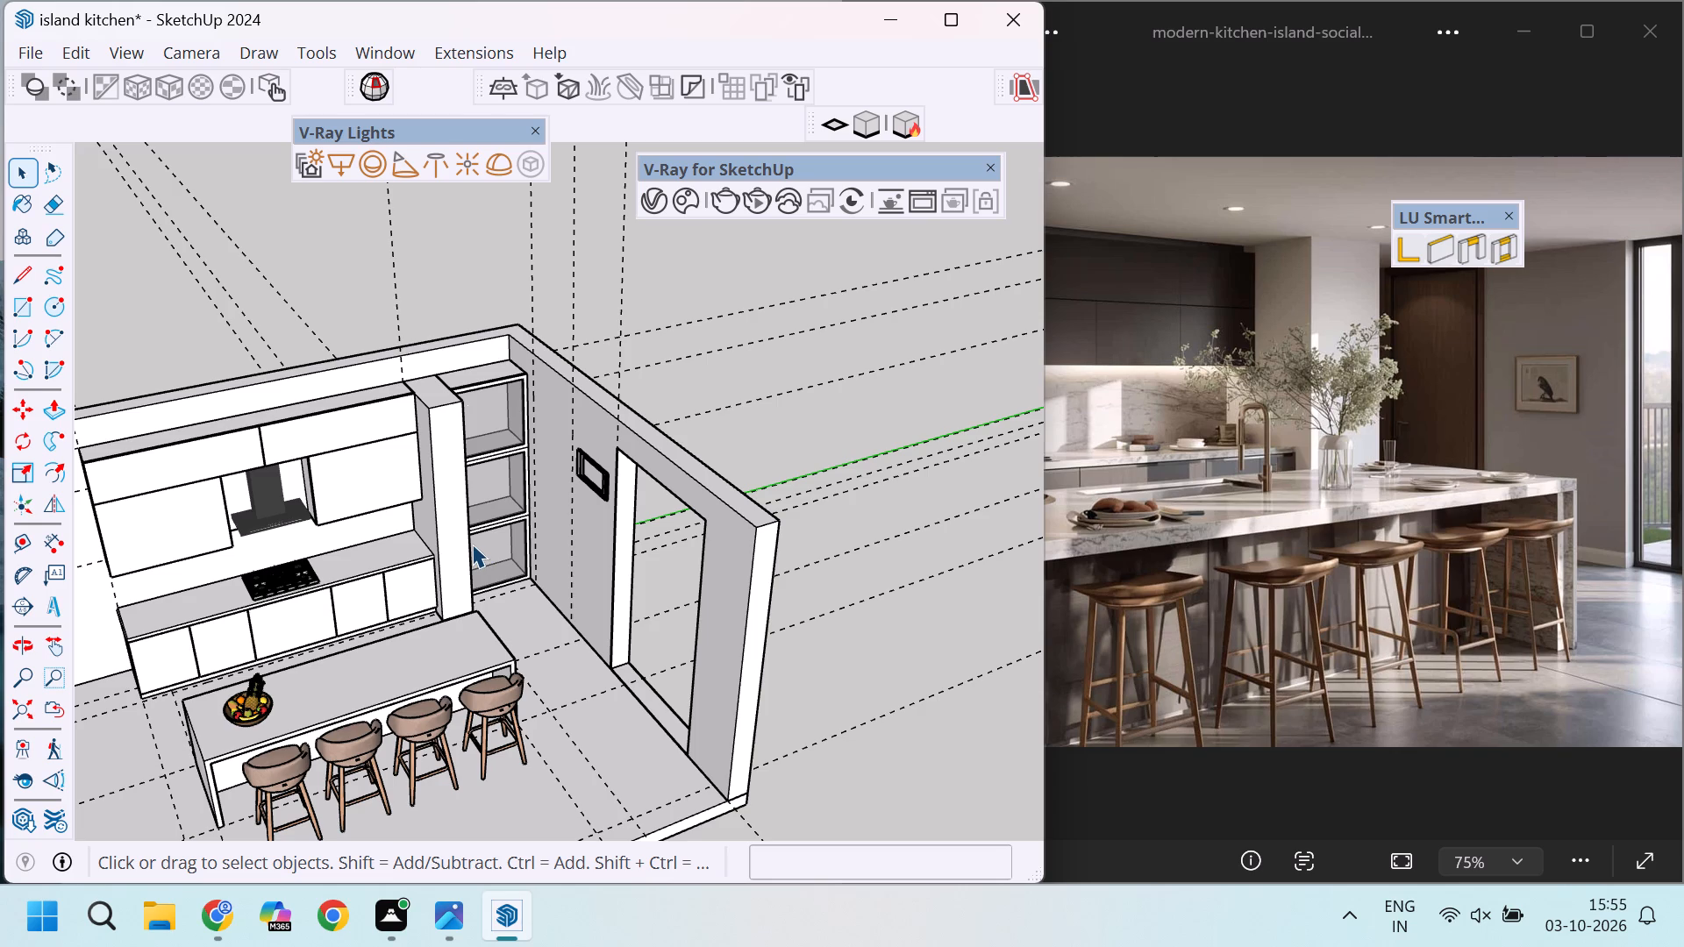
scroll(603, 545, down, 3)
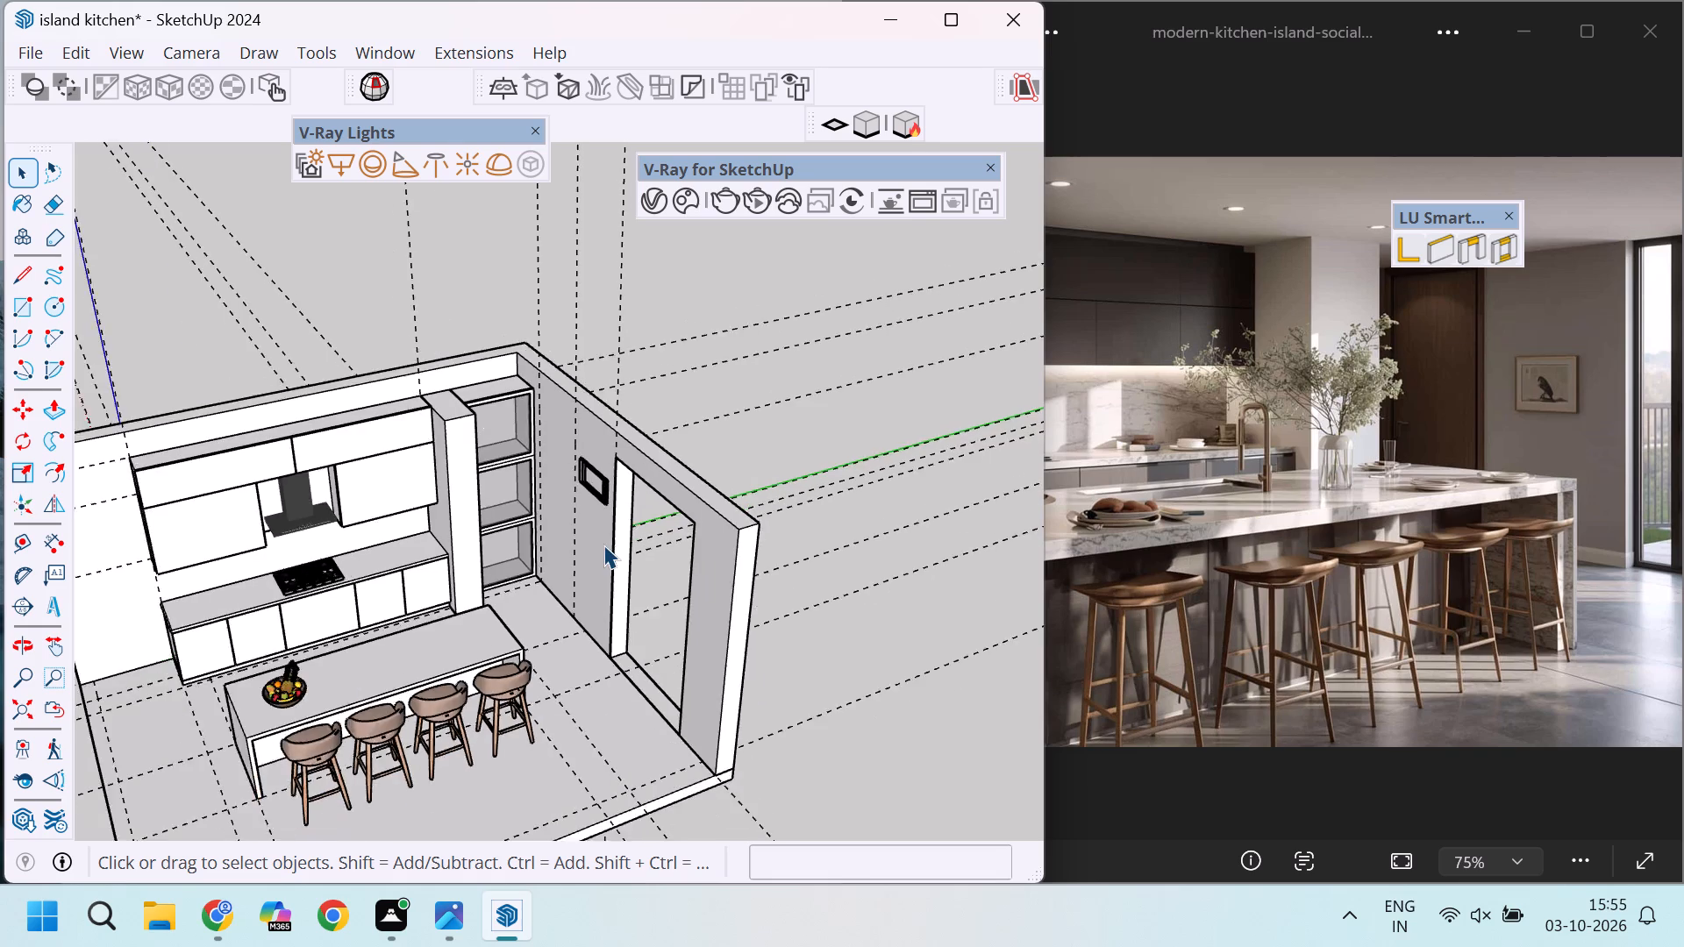
Examine the island worktop and the hob counter behind it up close.
scroll(428, 612, up, 9)
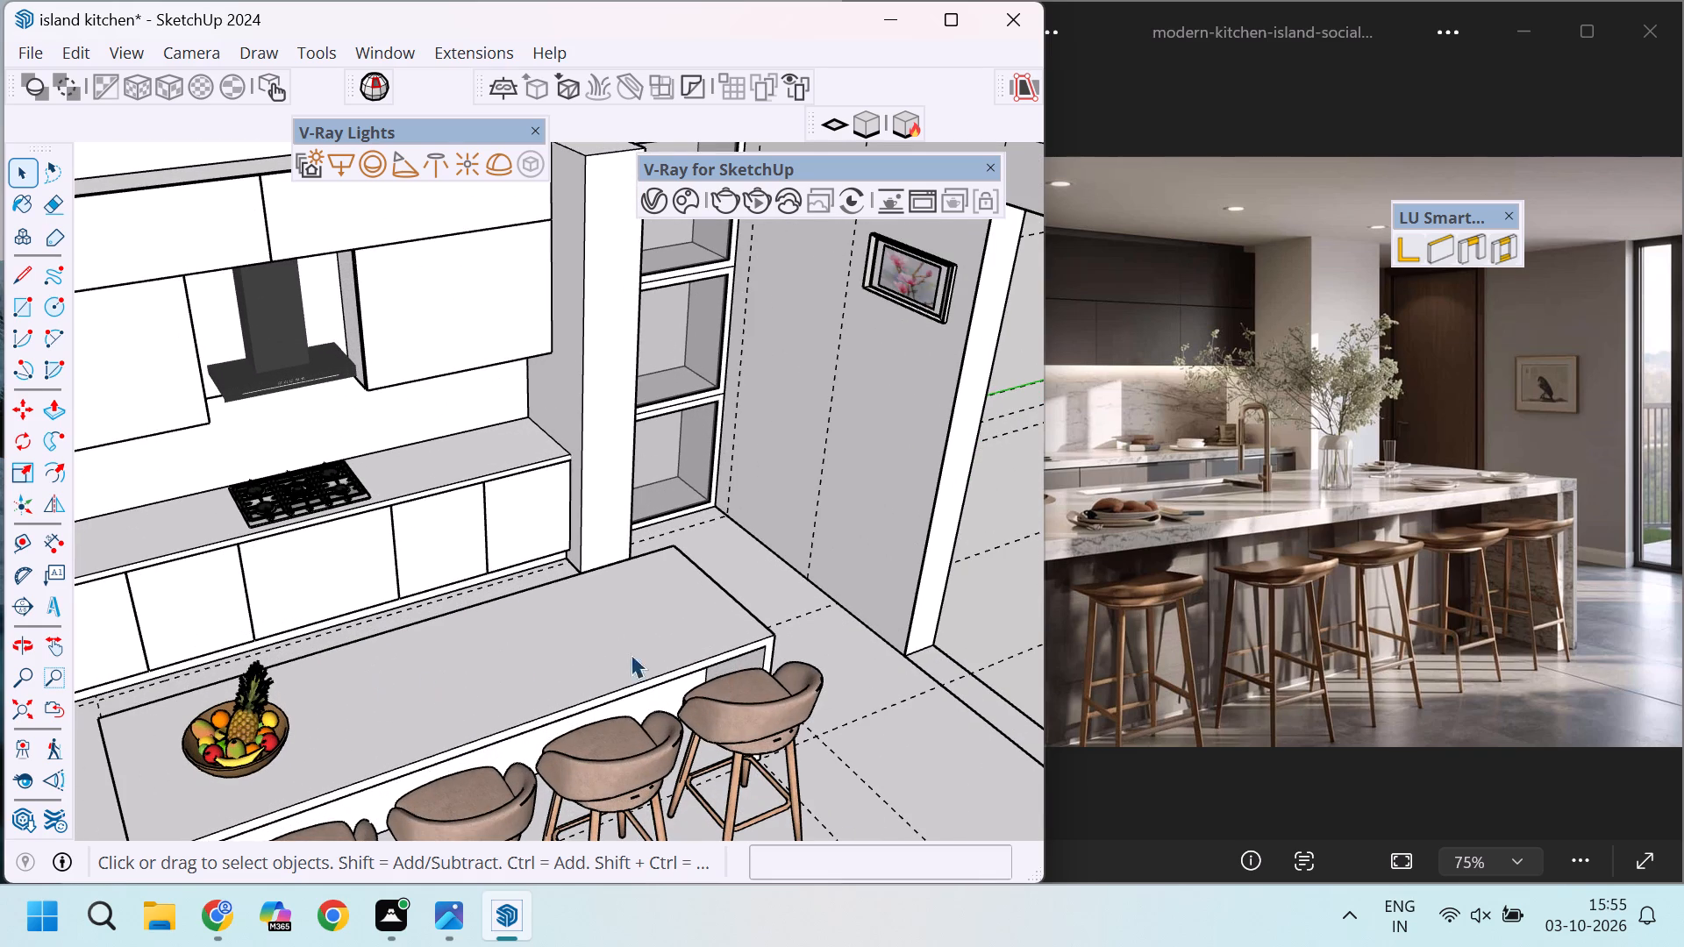
scroll(412, 645, up, 7)
scroll(438, 638, down, 3)
scroll(405, 632, up, 4)
scroll(482, 627, down, 5)
scroll(413, 633, up, 3)
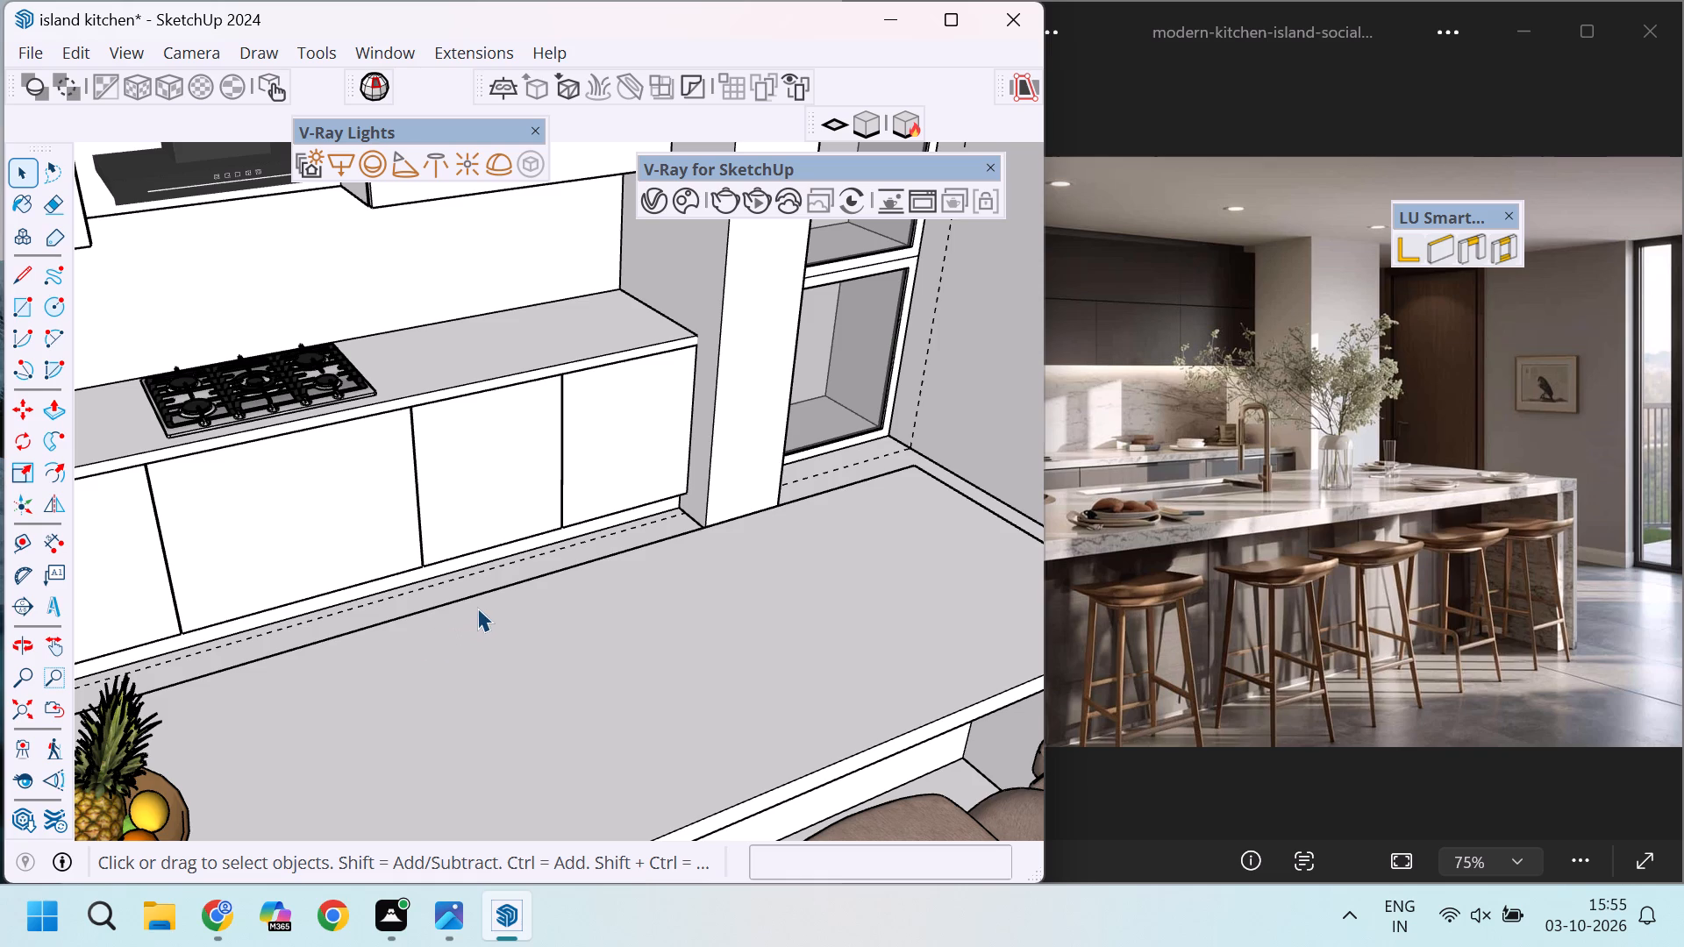
scroll(546, 587, down, 4)
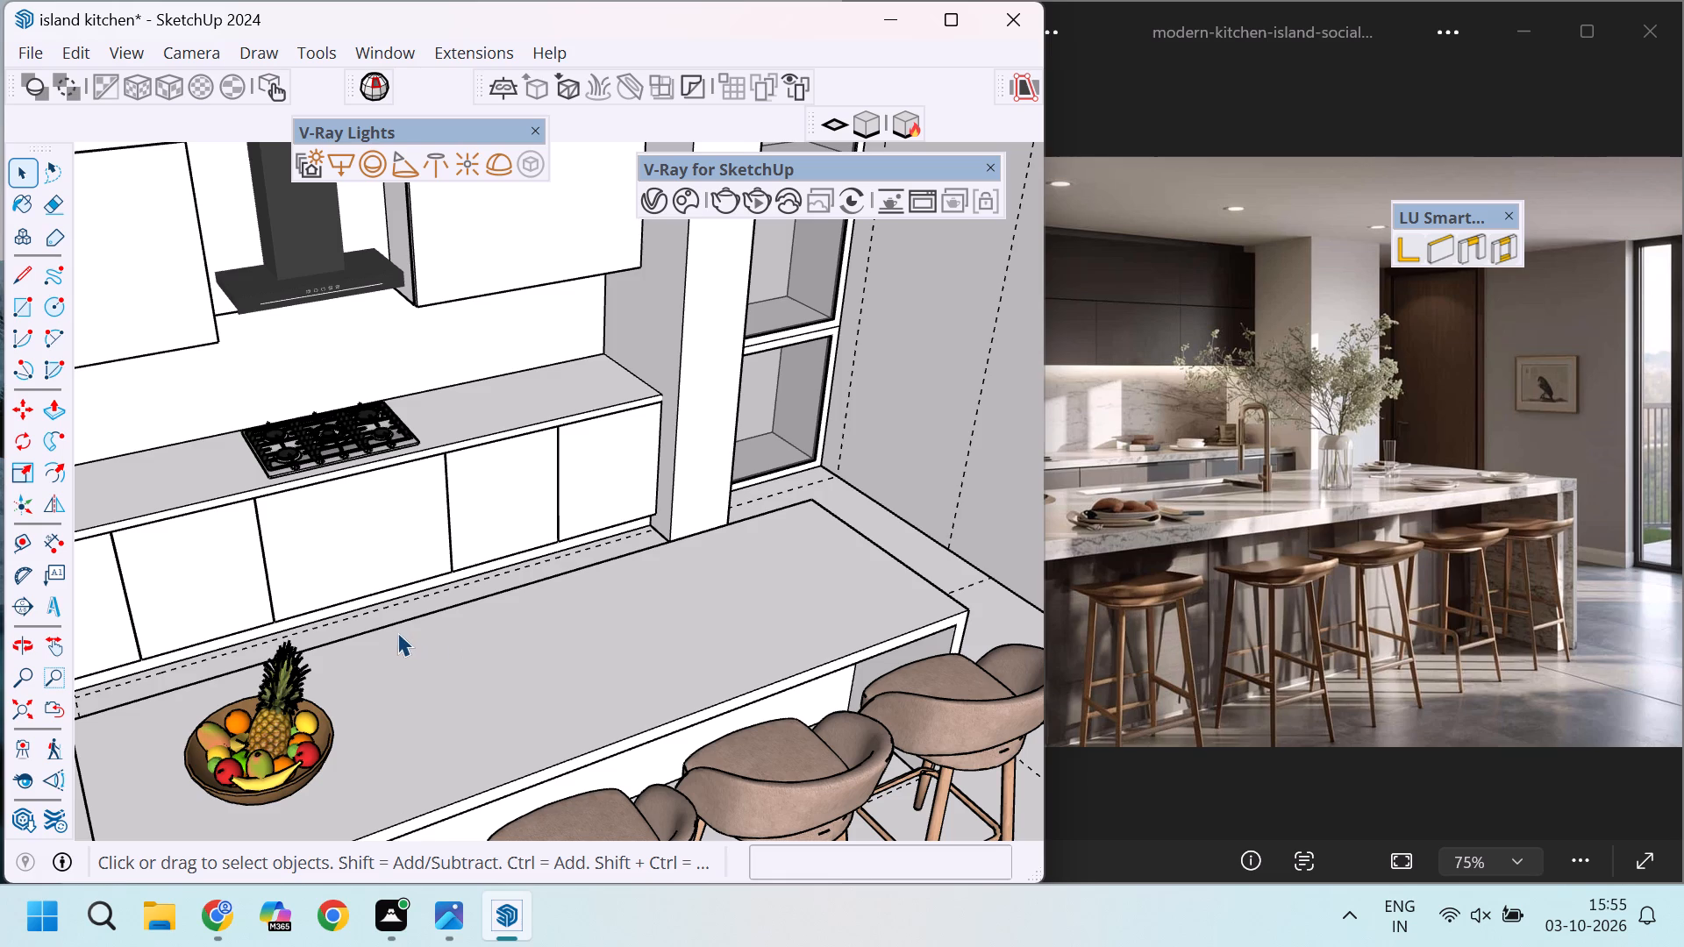
middle_drag(397, 634, 510, 635)
scroll(518, 636, down, 1)
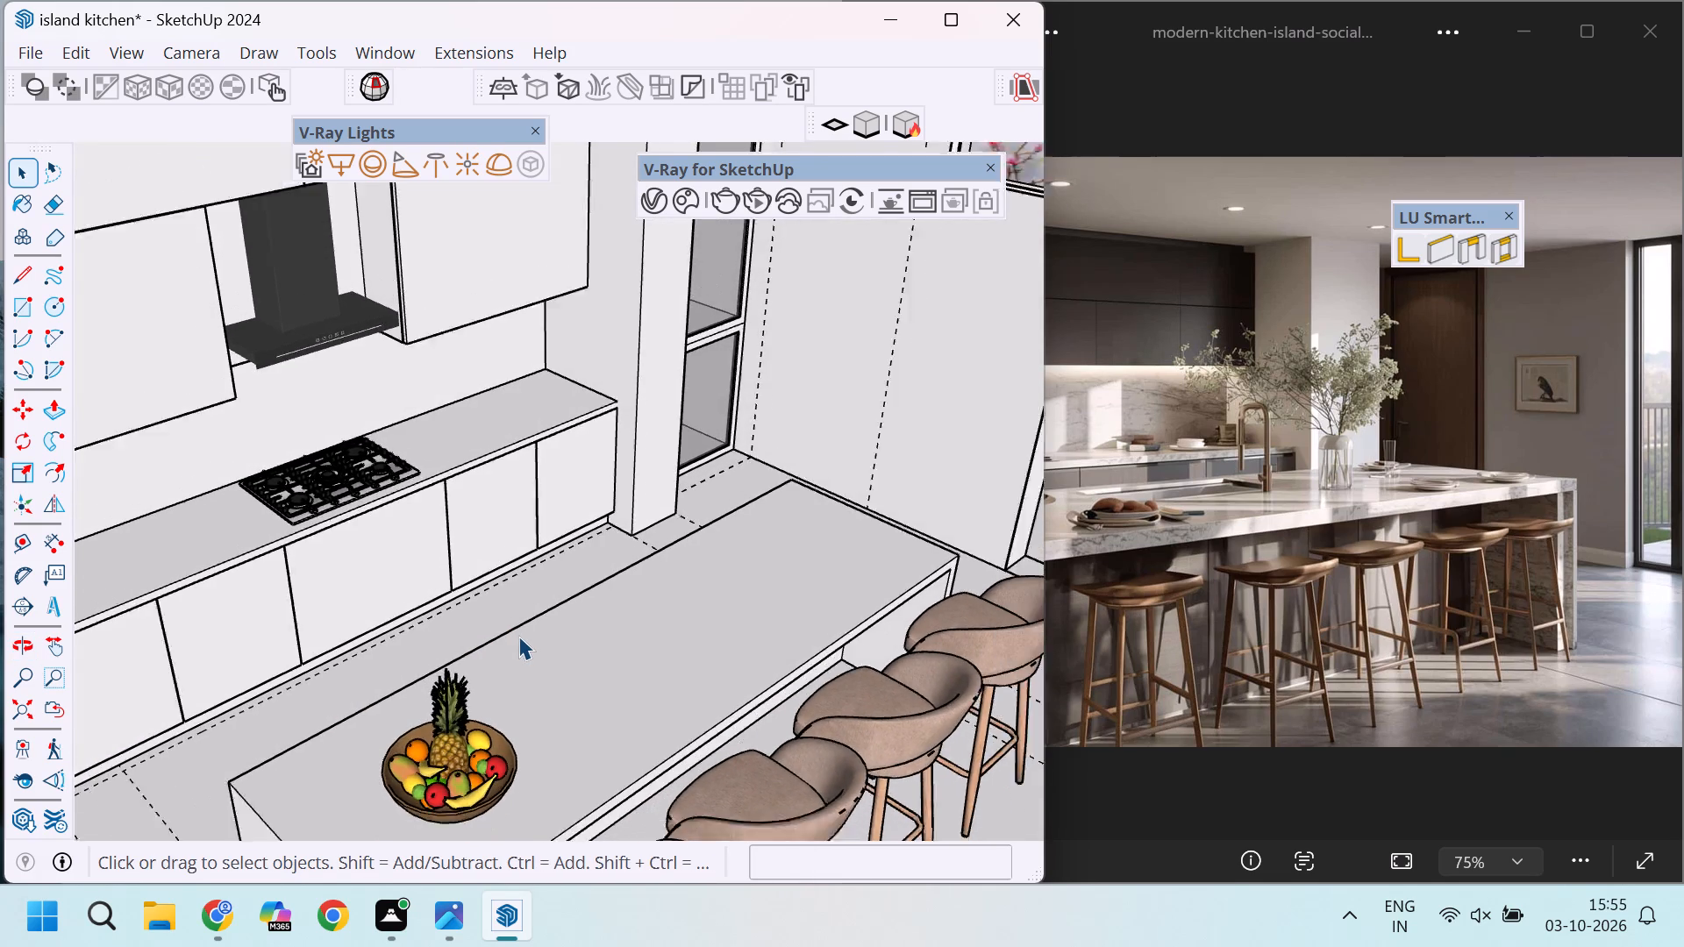
scroll(518, 636, down, 2)
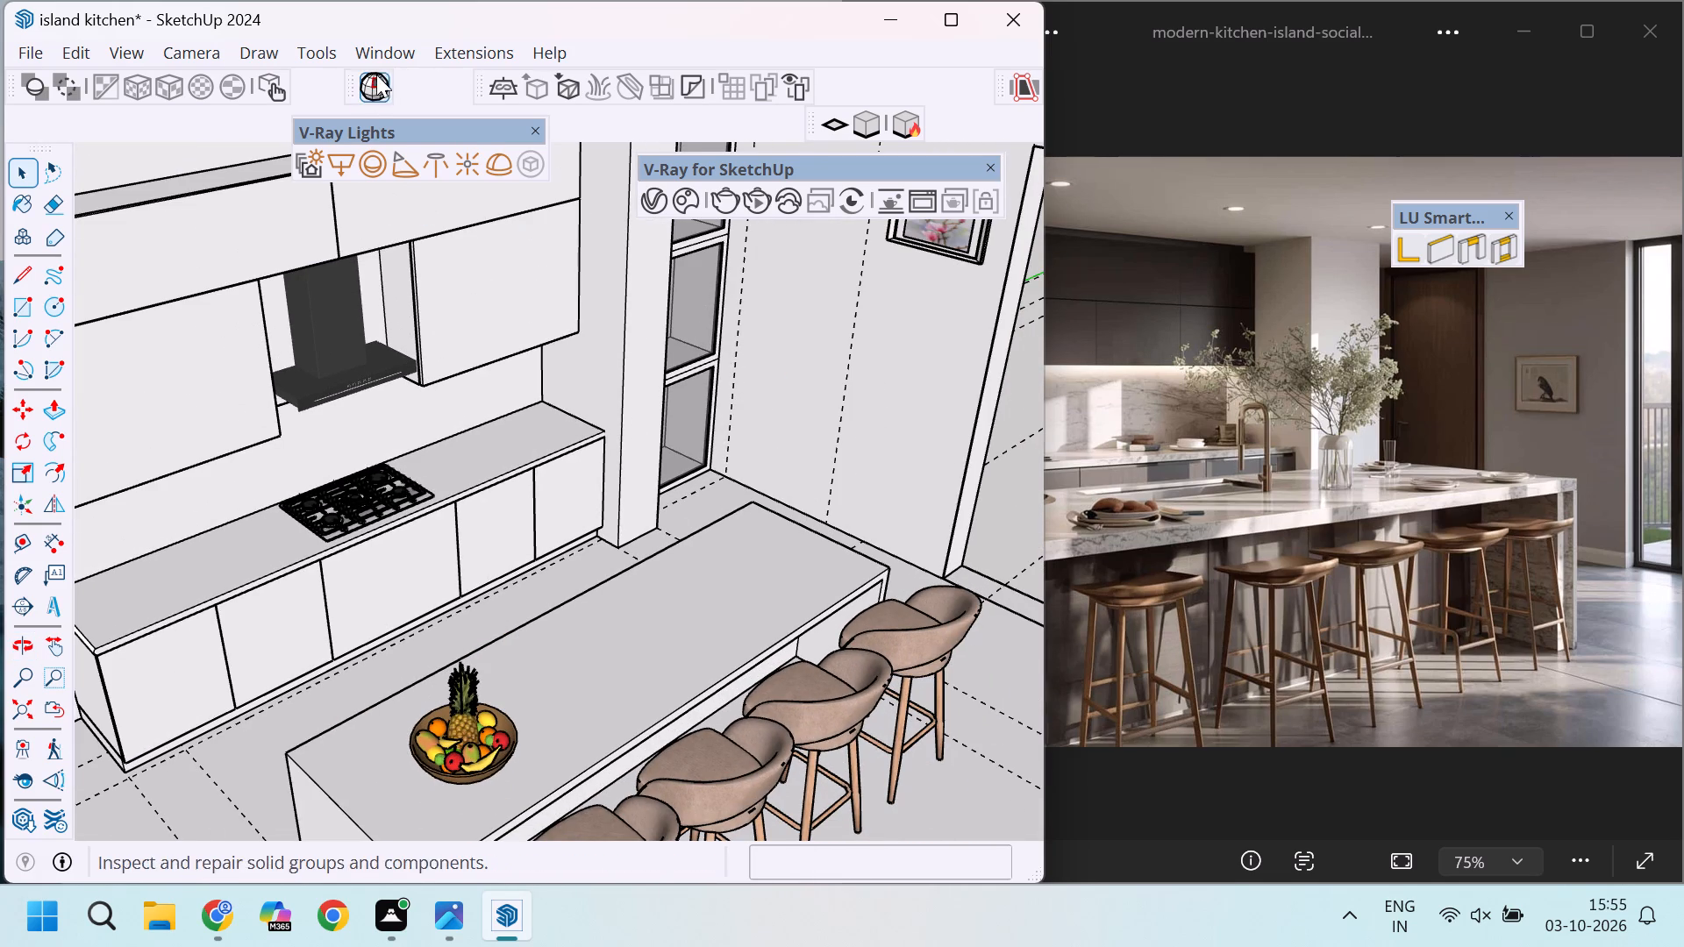
Open 3D Warehouse and search it for "sink".
click(403, 54)
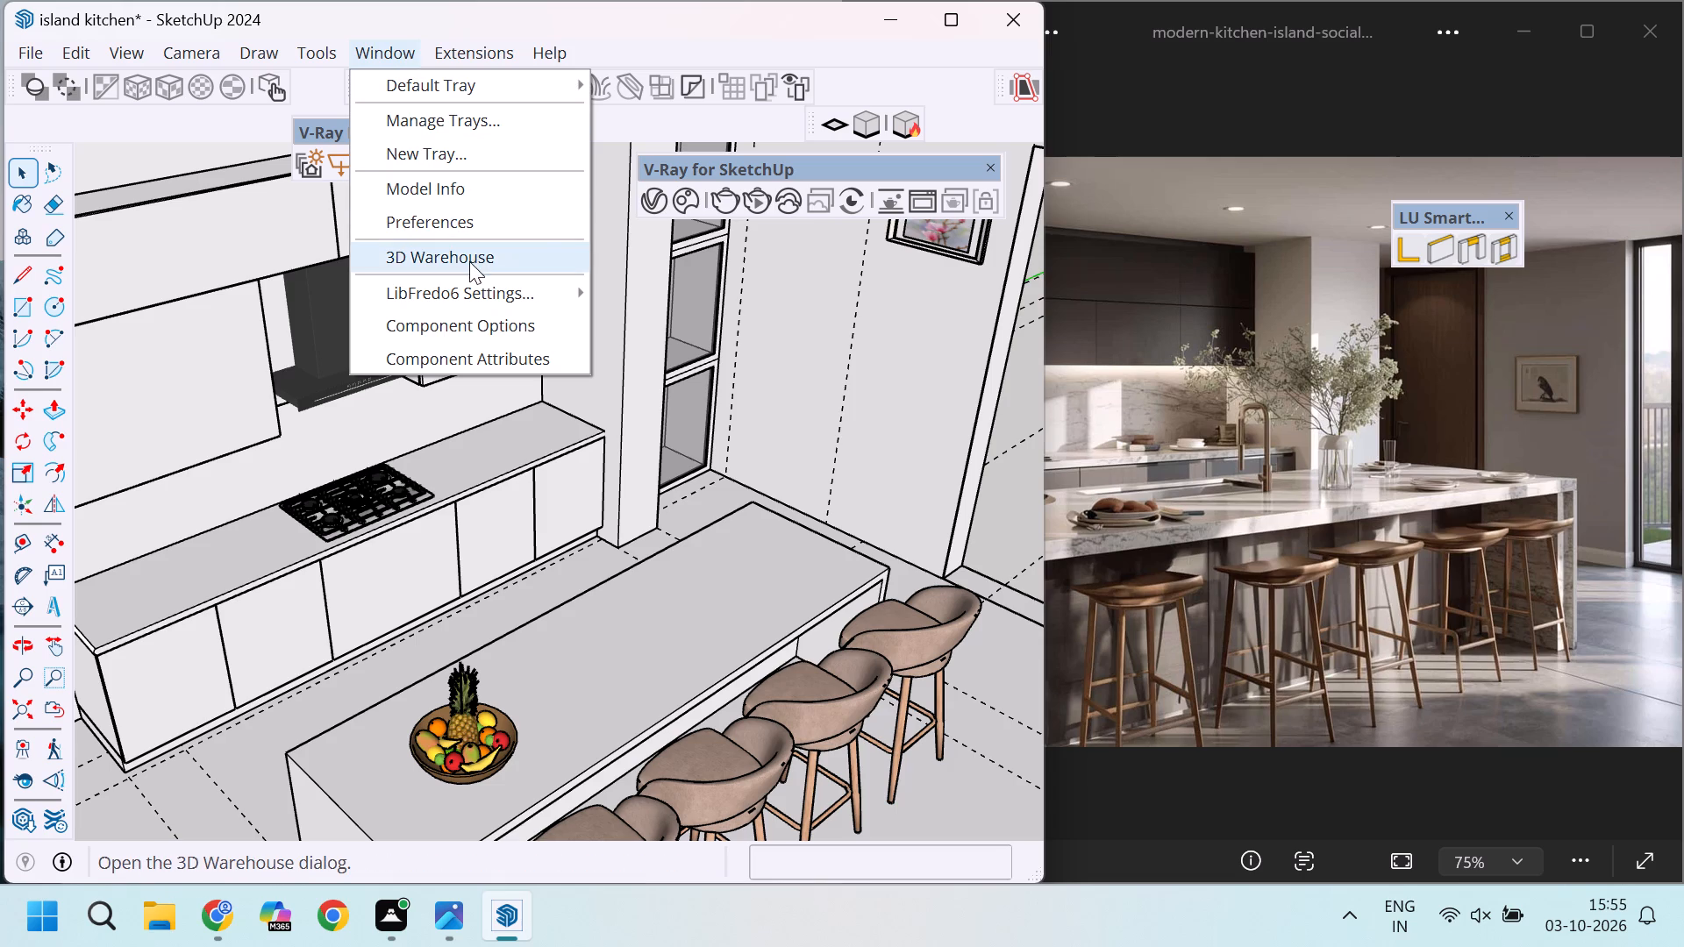
click(469, 261)
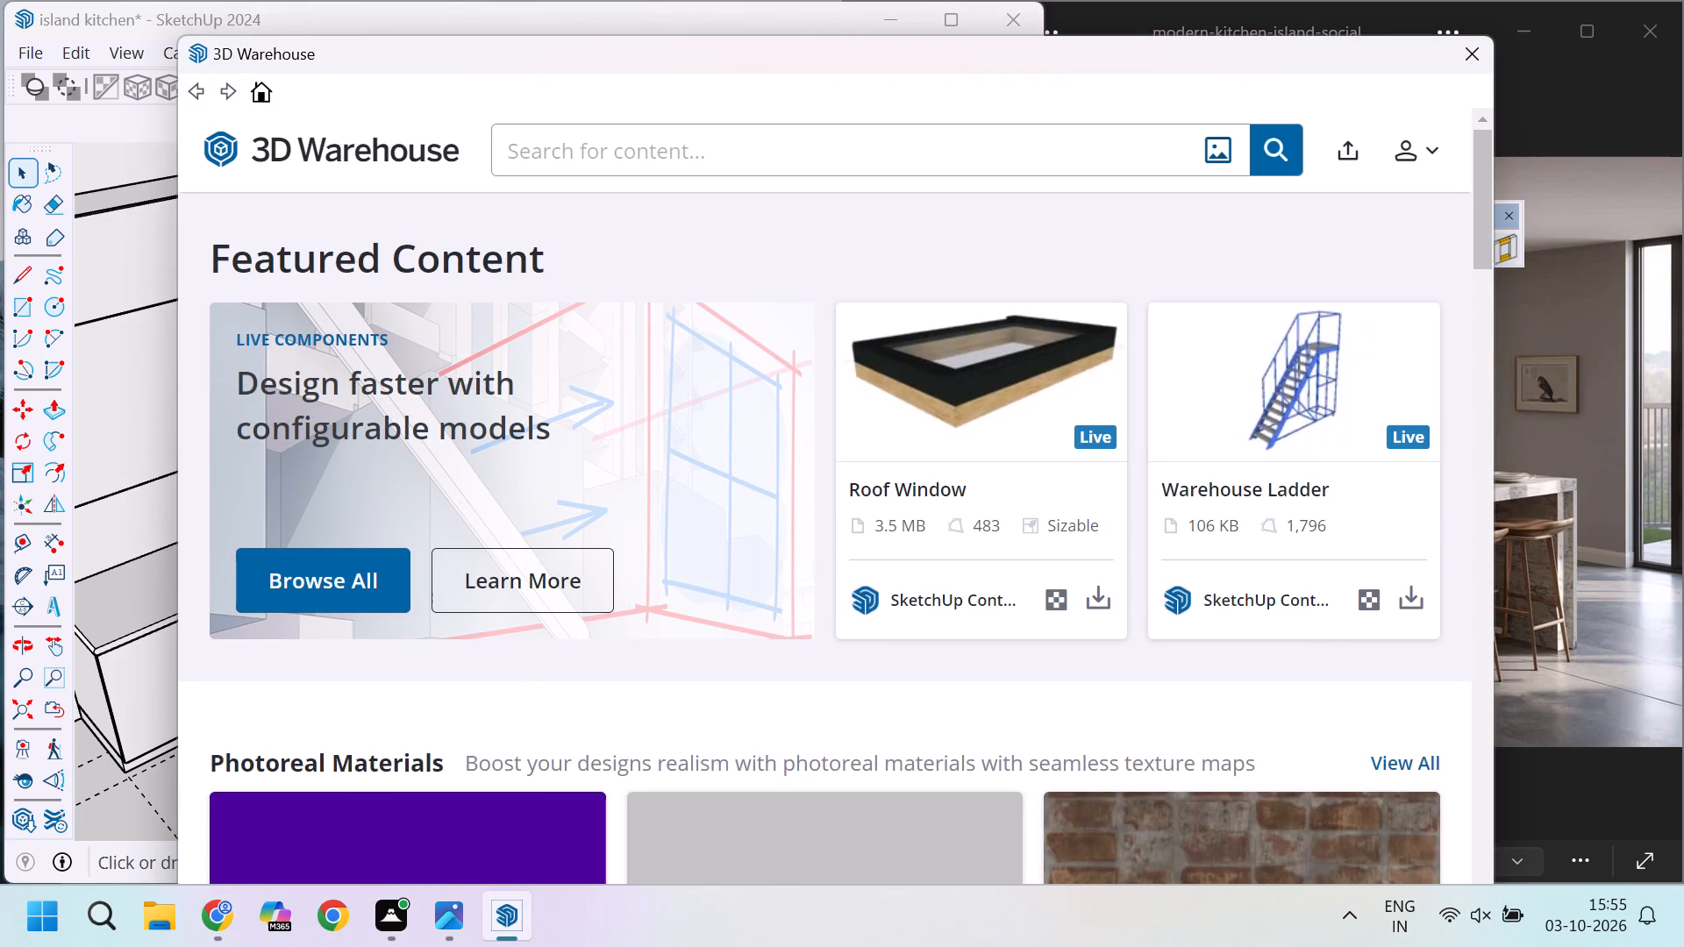
scroll(481, 254, down, 3)
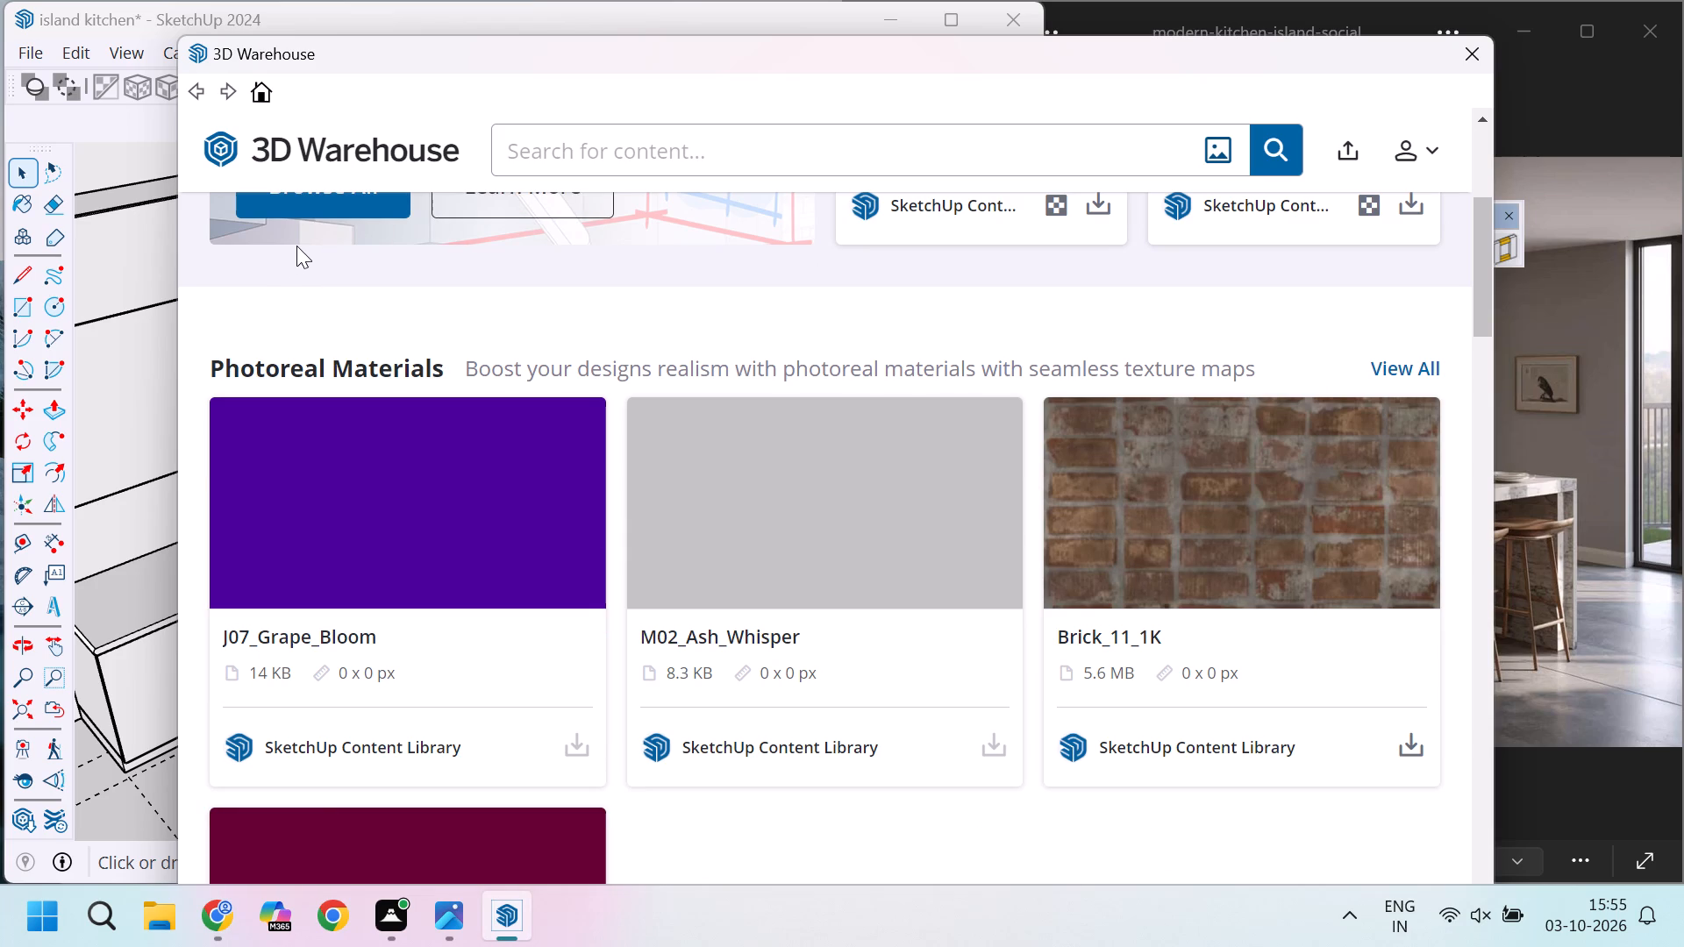
scroll(806, 227, up, 1)
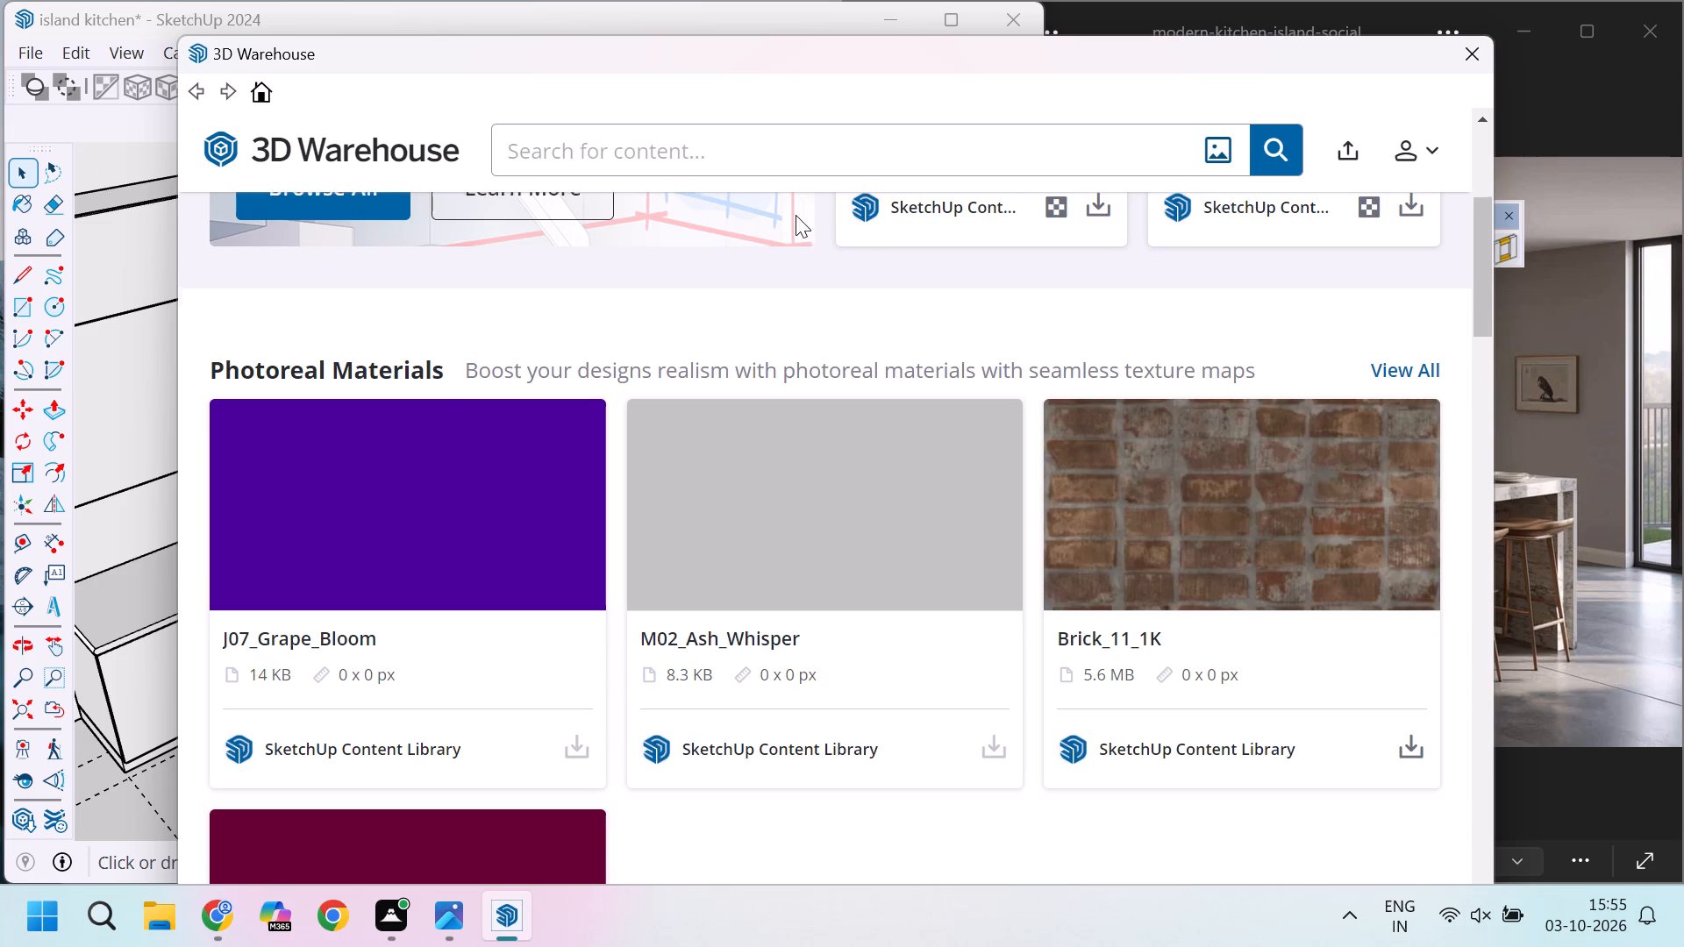
scroll(796, 215, up, 2)
click(721, 146)
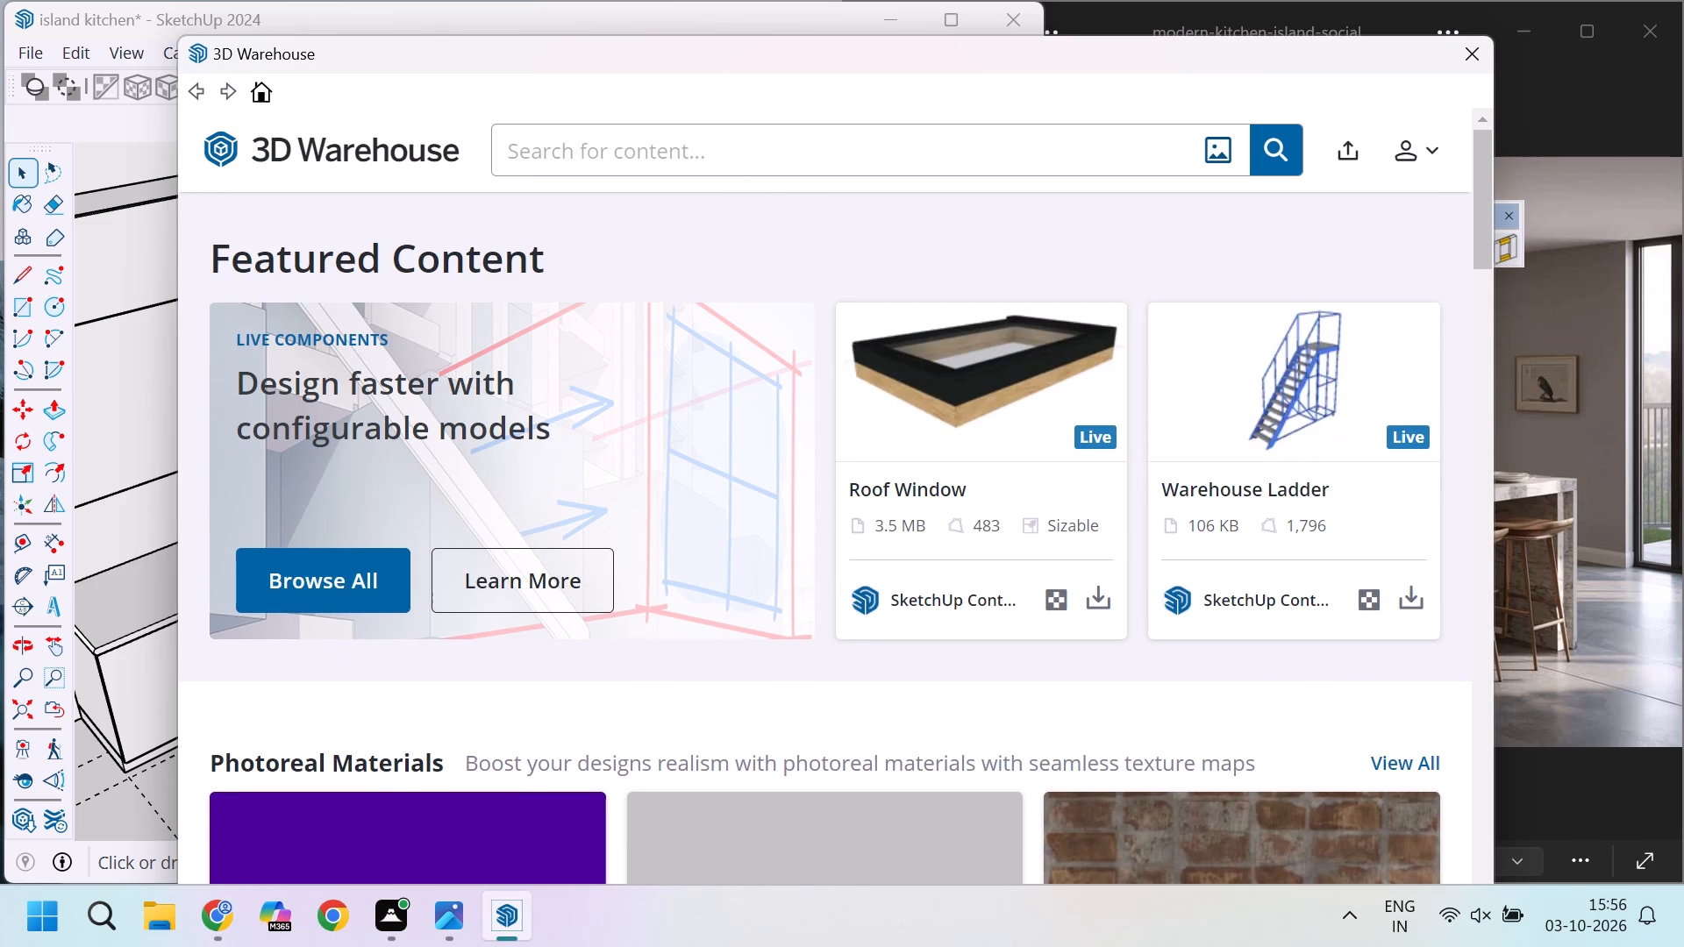
text(was)
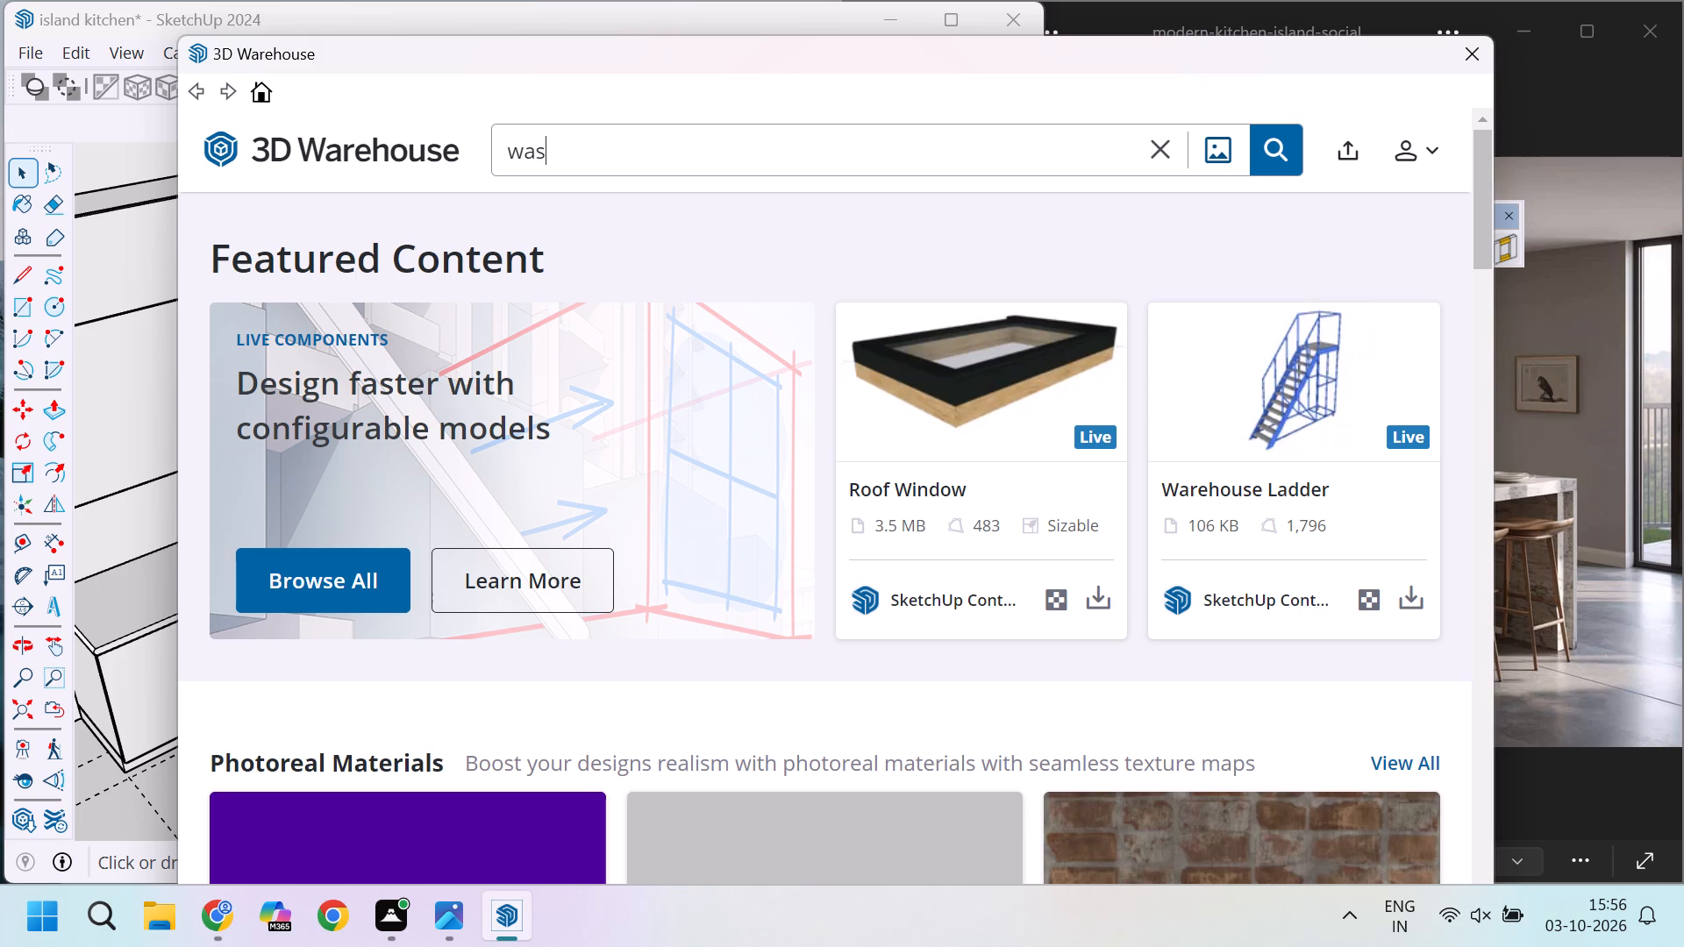
key(BackSpace)
key(BackSpace)
key(BackSpace)
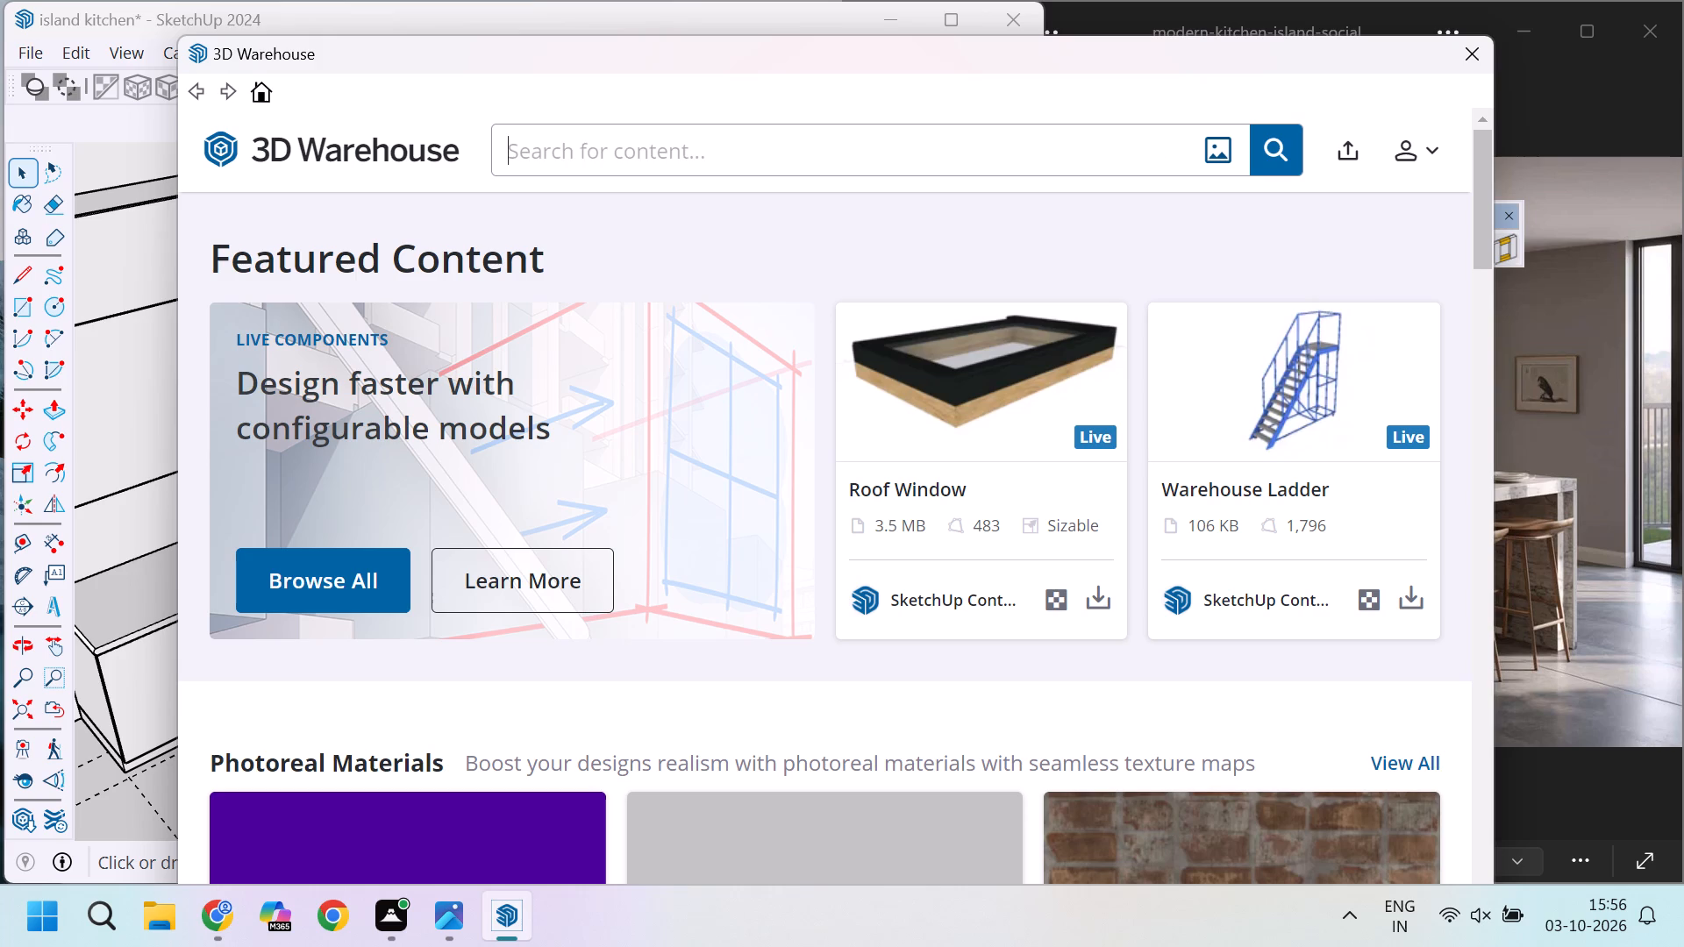
text(sink)
key(Return)
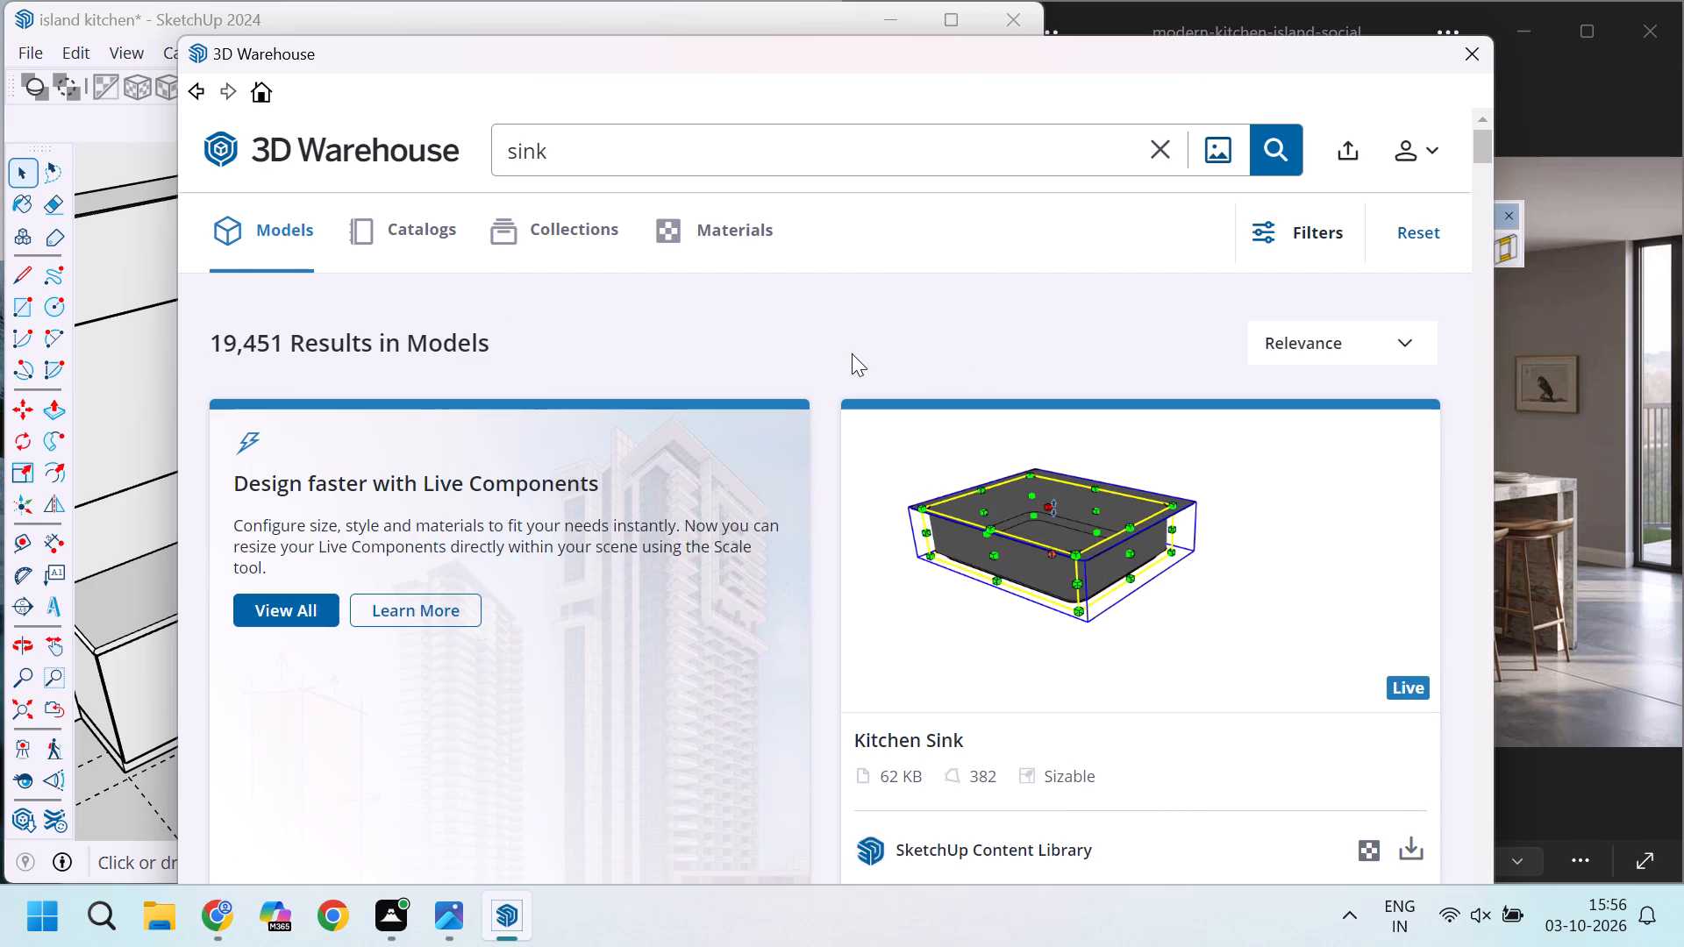
Look through the sink models for a kitchen sink with a tap suited to the kitchen.
scroll(1101, 345, down, 4)
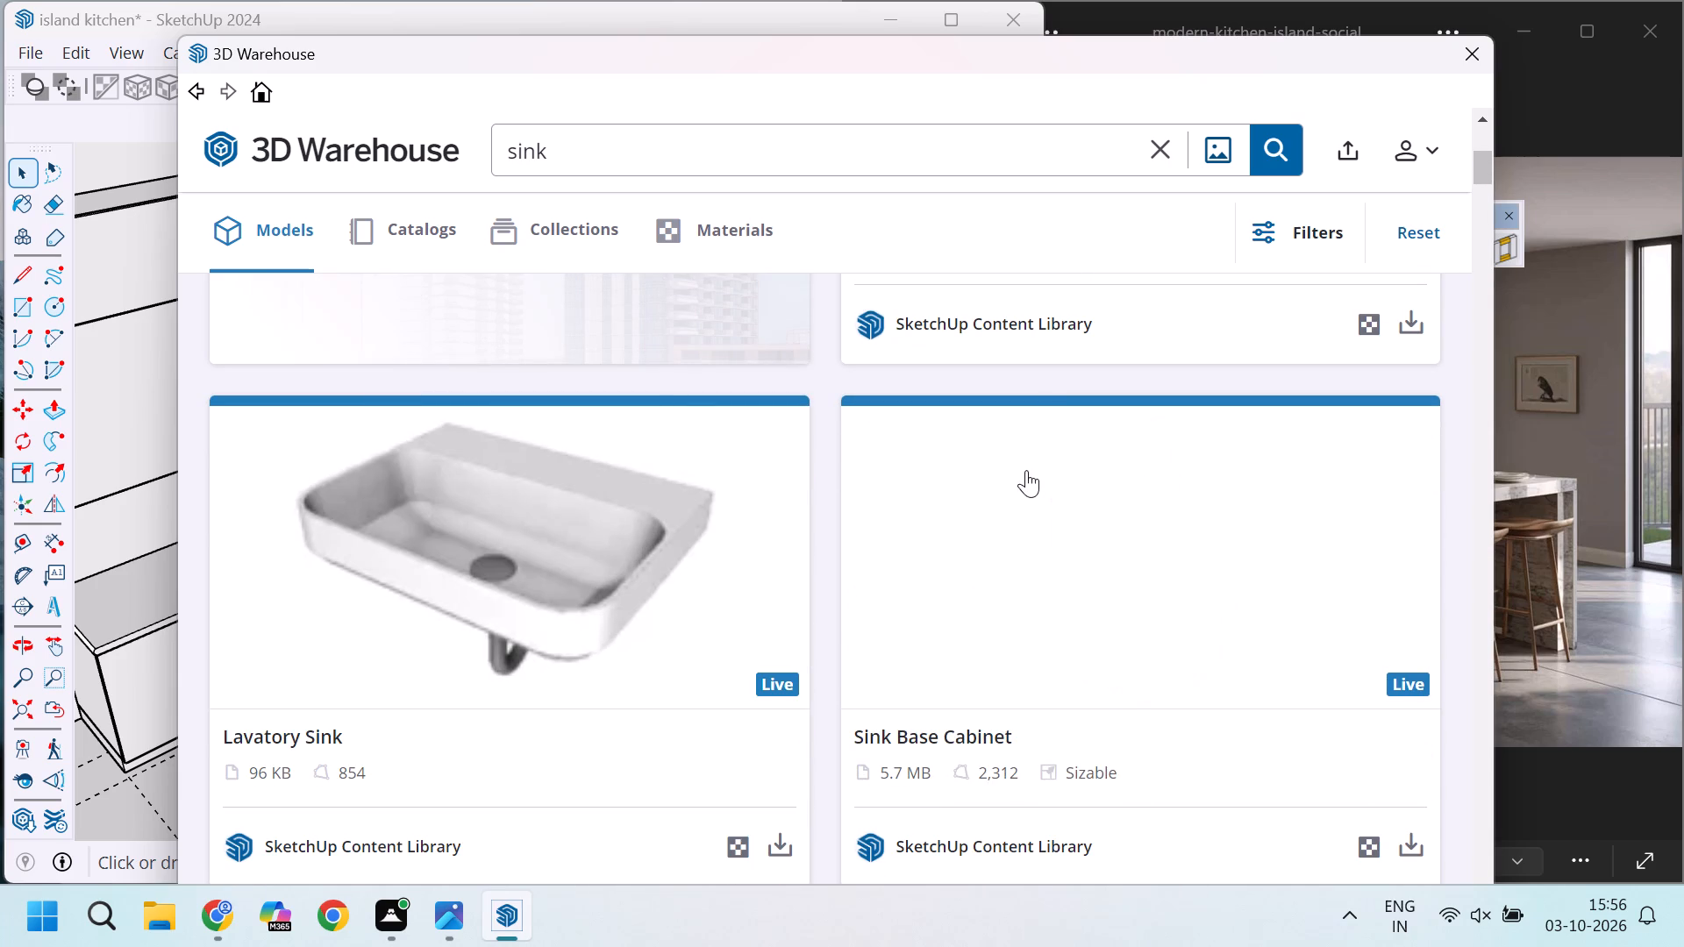
scroll(524, 513, down, 2)
scroll(850, 523, down, 3)
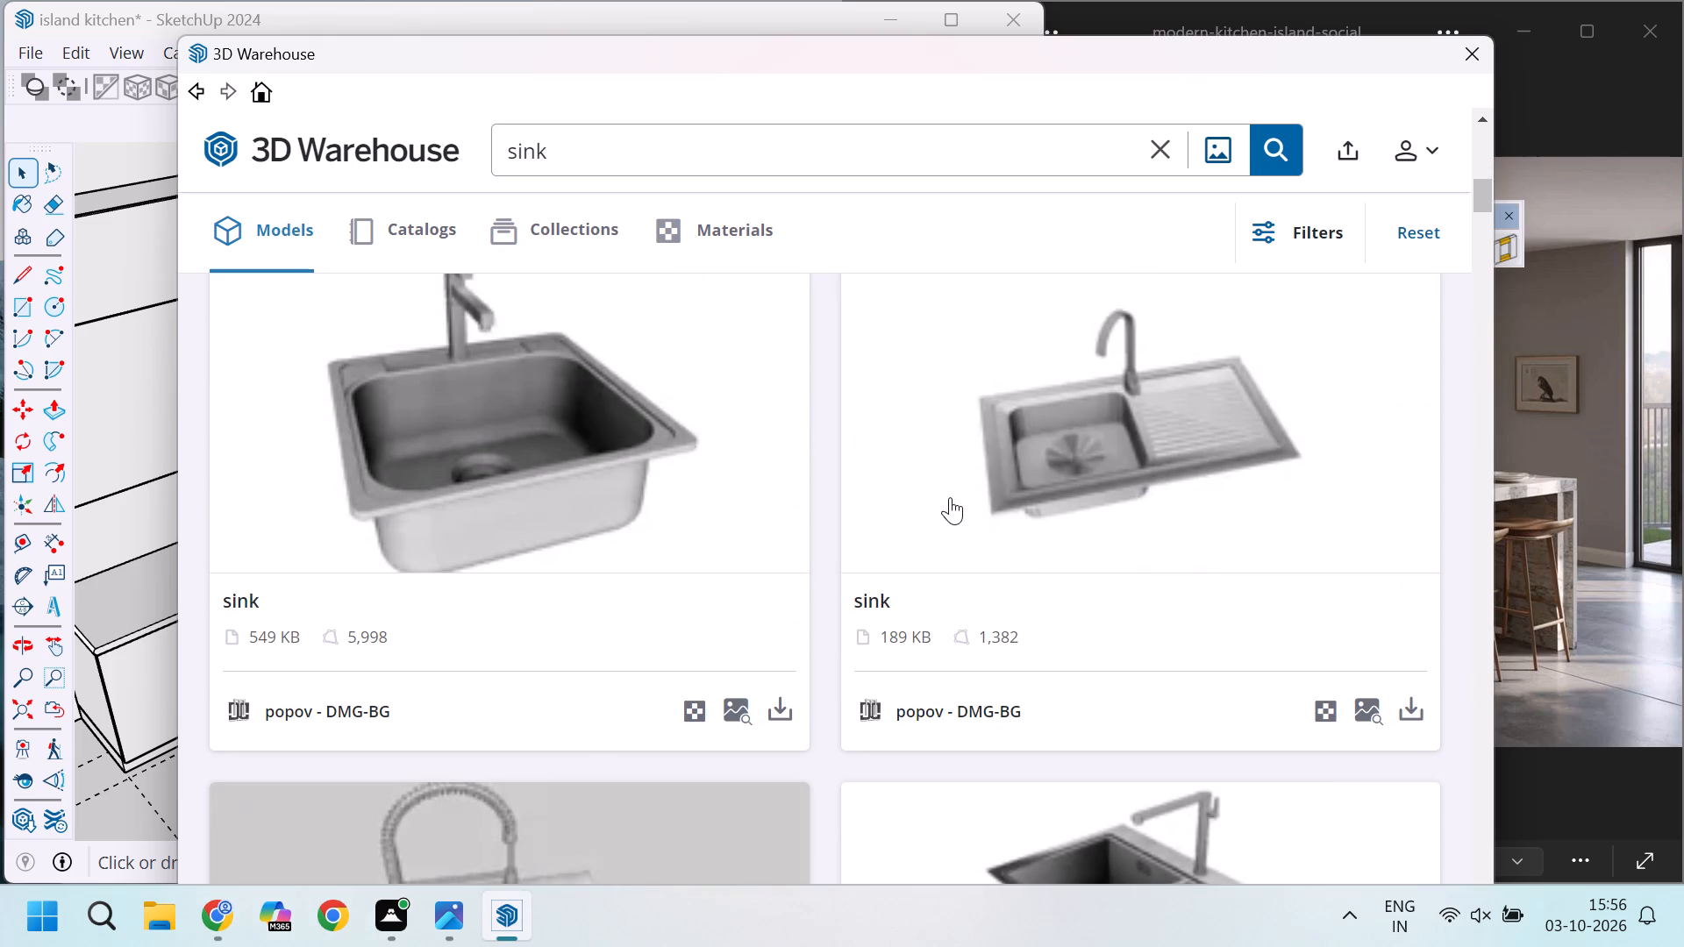
scroll(1069, 508, down, 2)
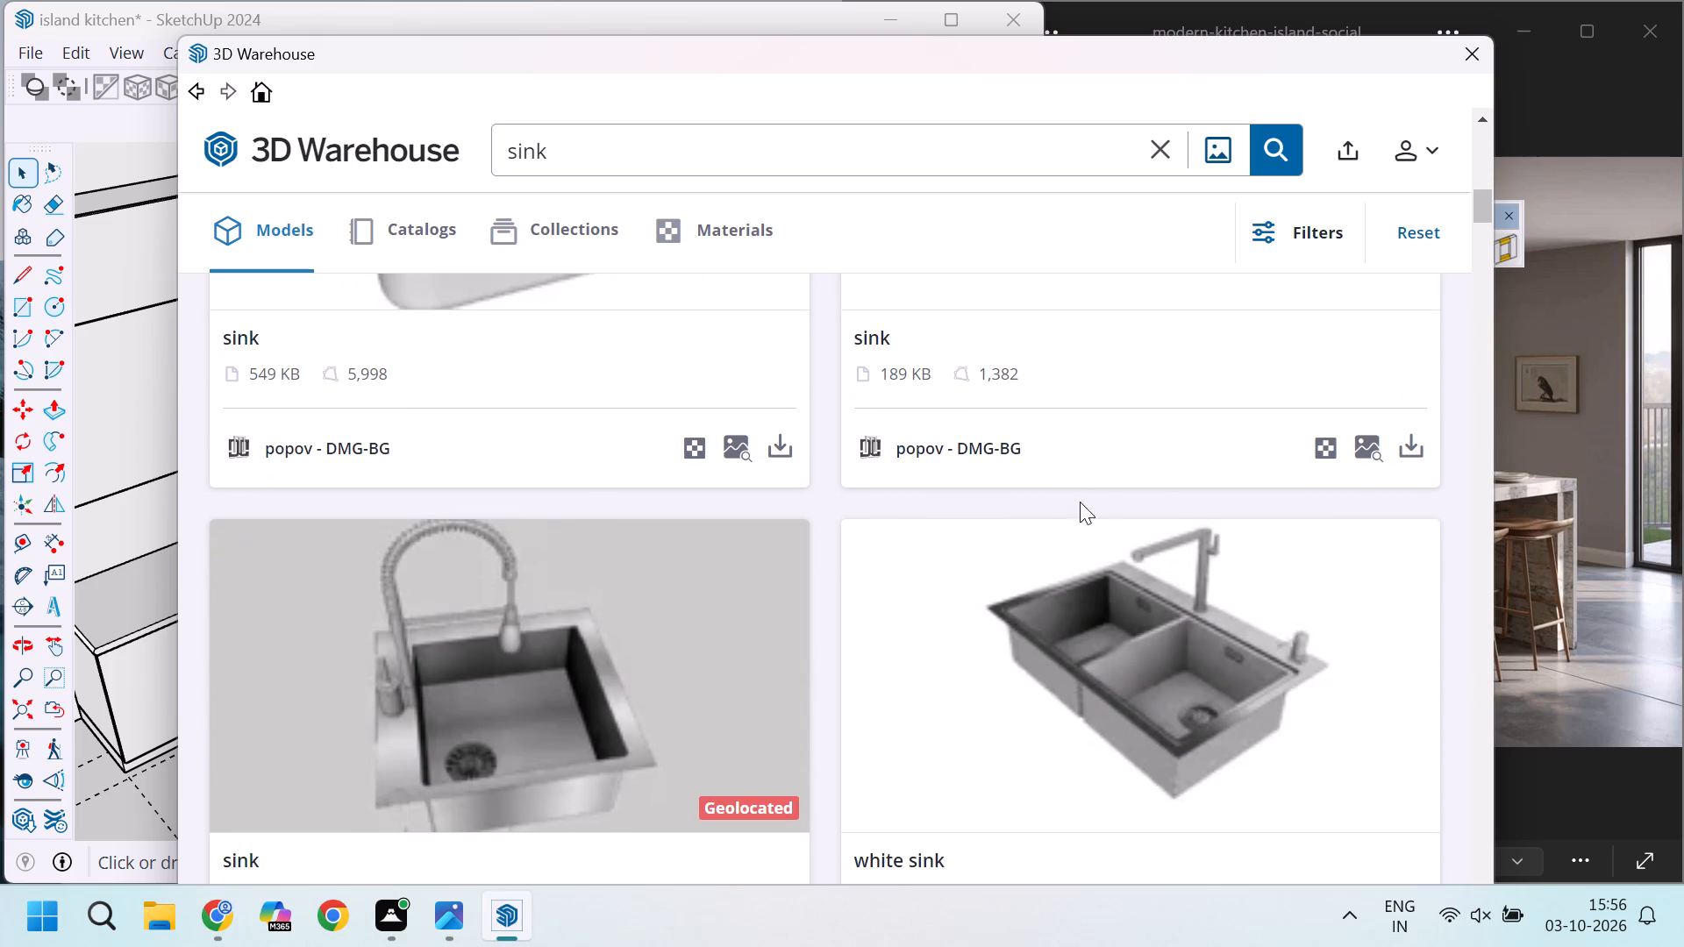
scroll(1164, 509, down, 2)
scroll(1164, 509, up, 2)
scroll(1164, 509, down, 1)
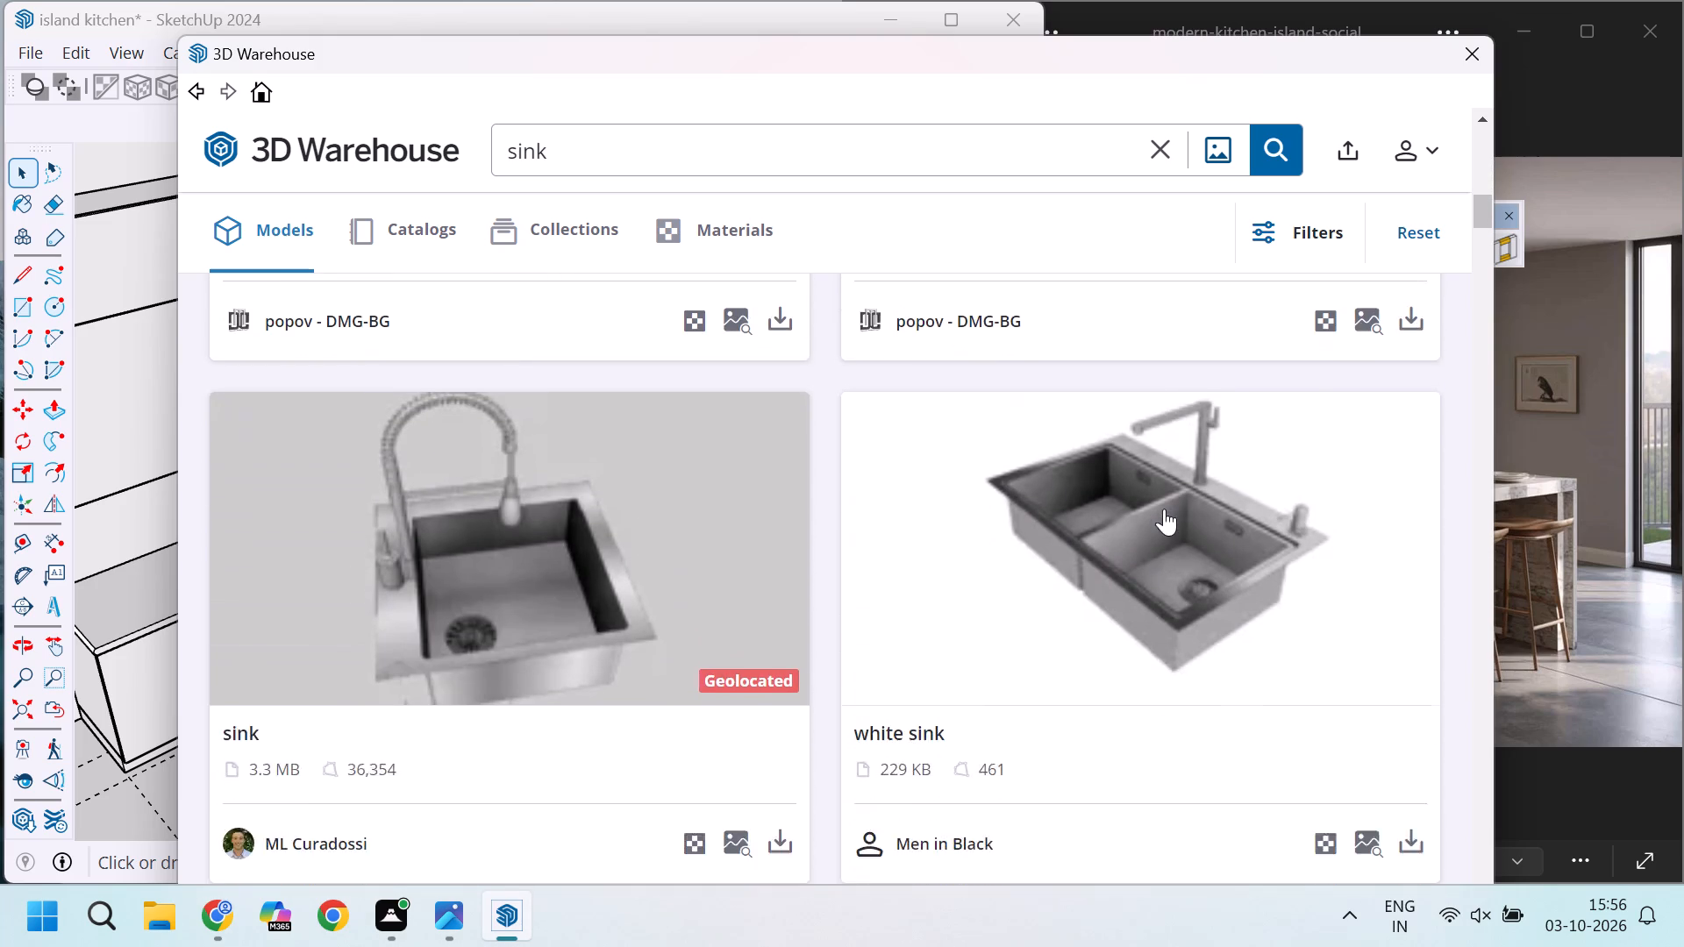
scroll(1164, 509, up, 3)
scroll(1164, 509, down, 3)
scroll(1220, 617, up, 3)
scroll(1169, 550, down, 4)
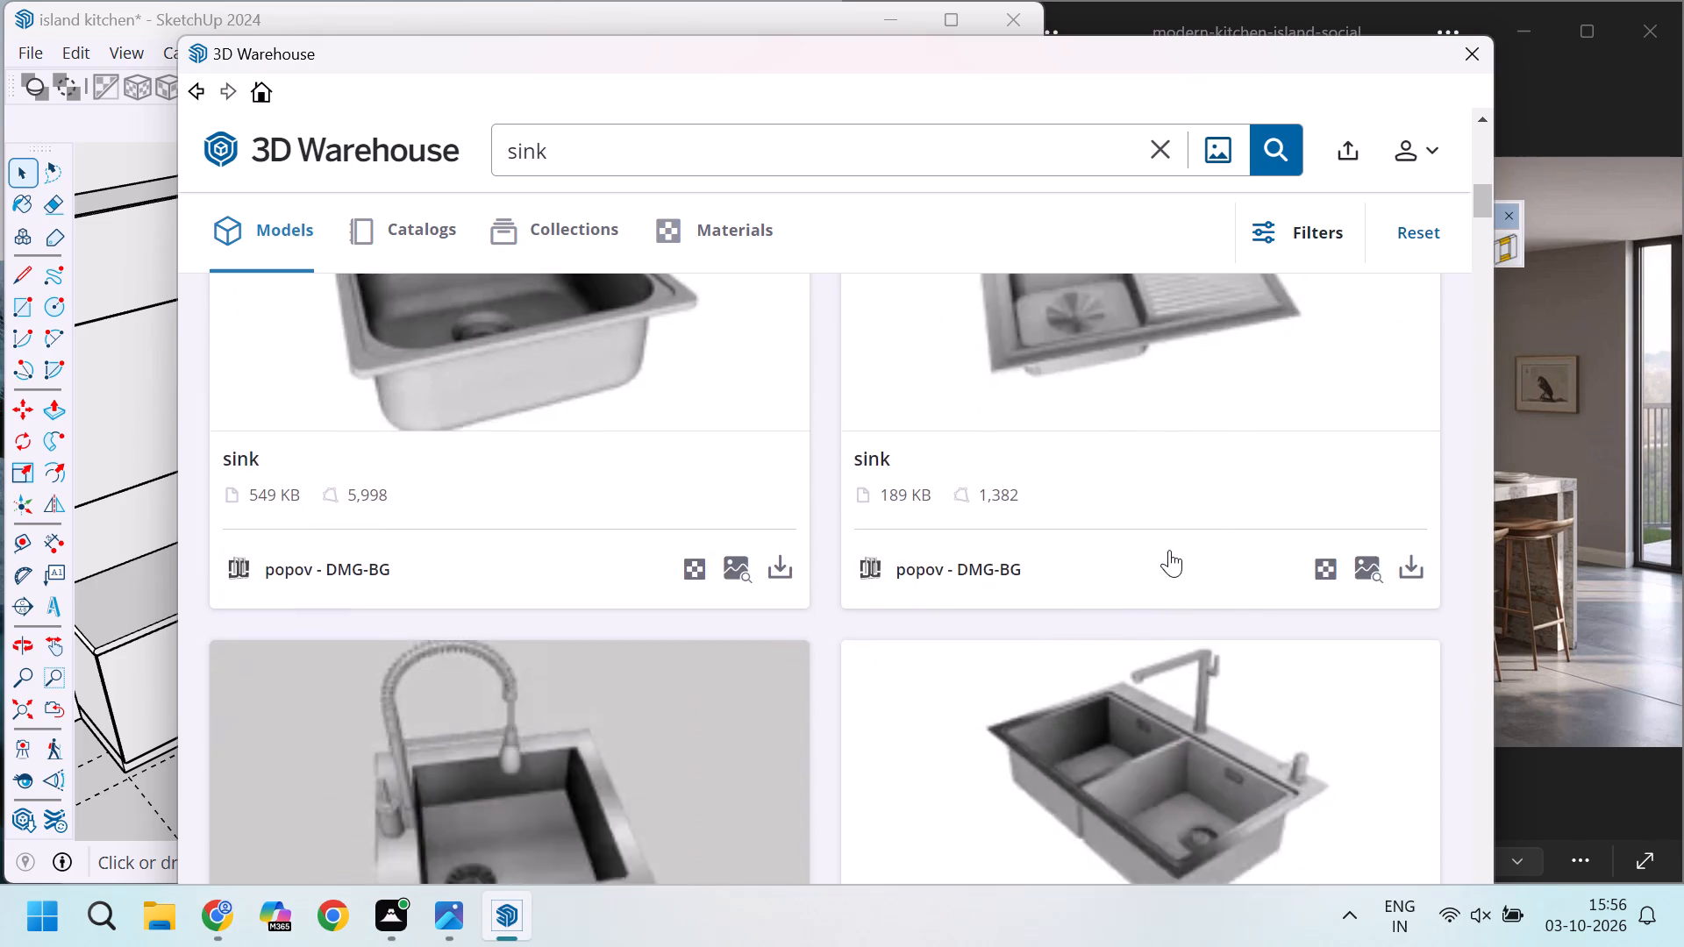
scroll(1169, 550, down, 13)
scroll(1169, 550, up, 3)
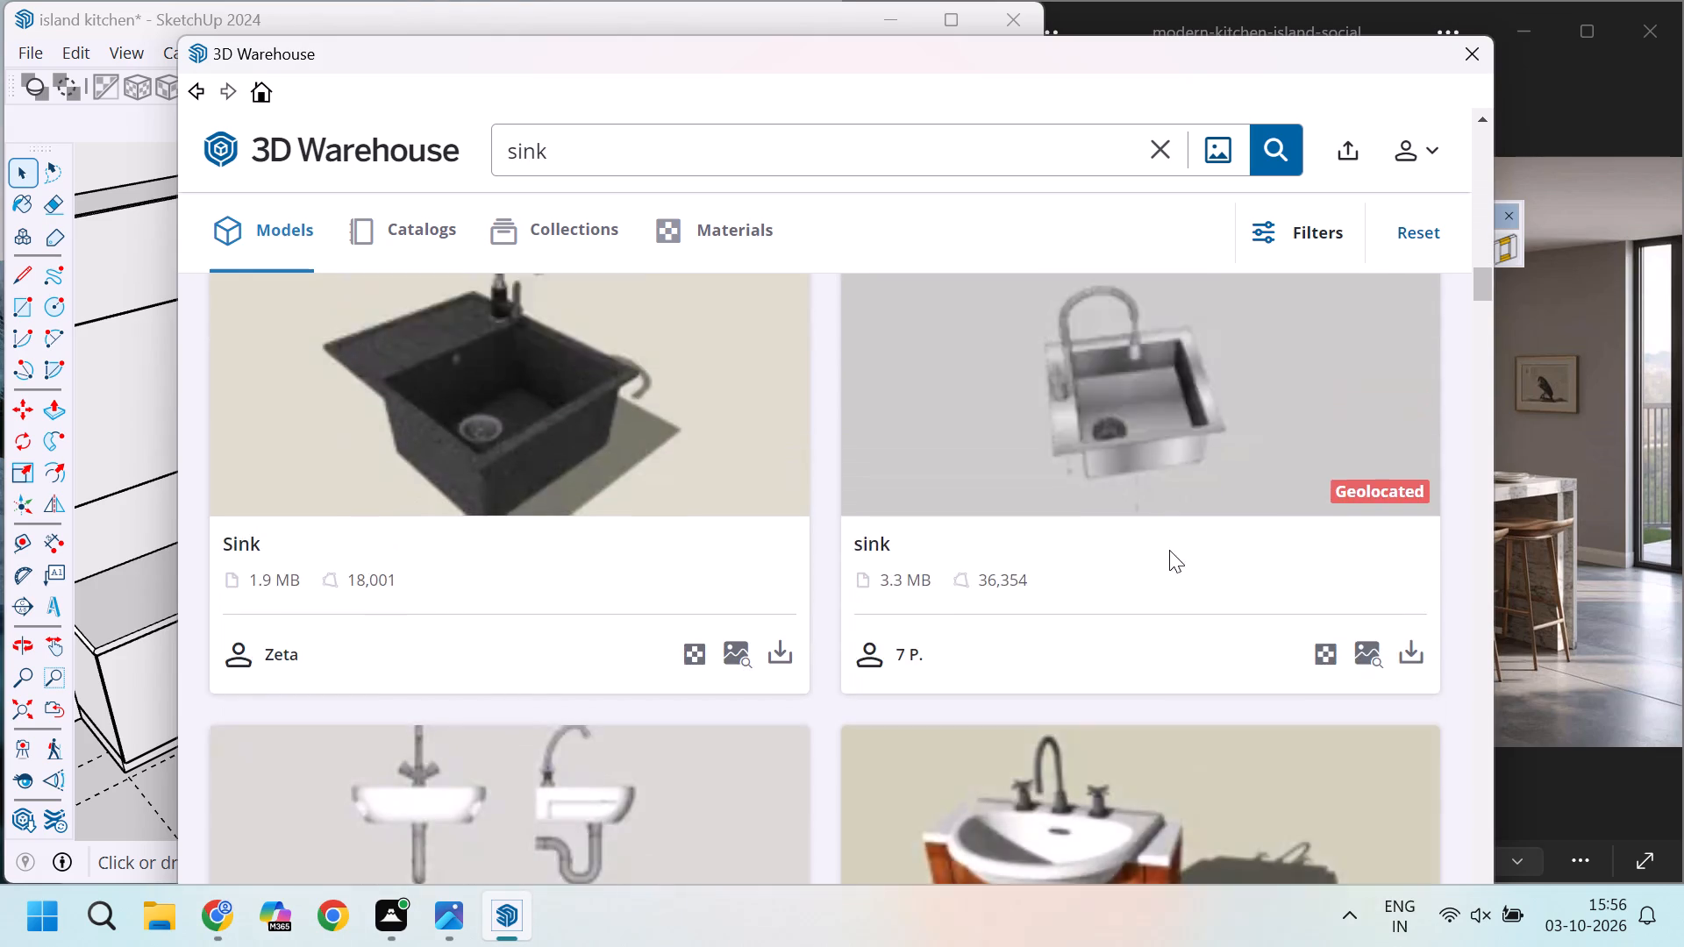
scroll(1169, 550, down, 12)
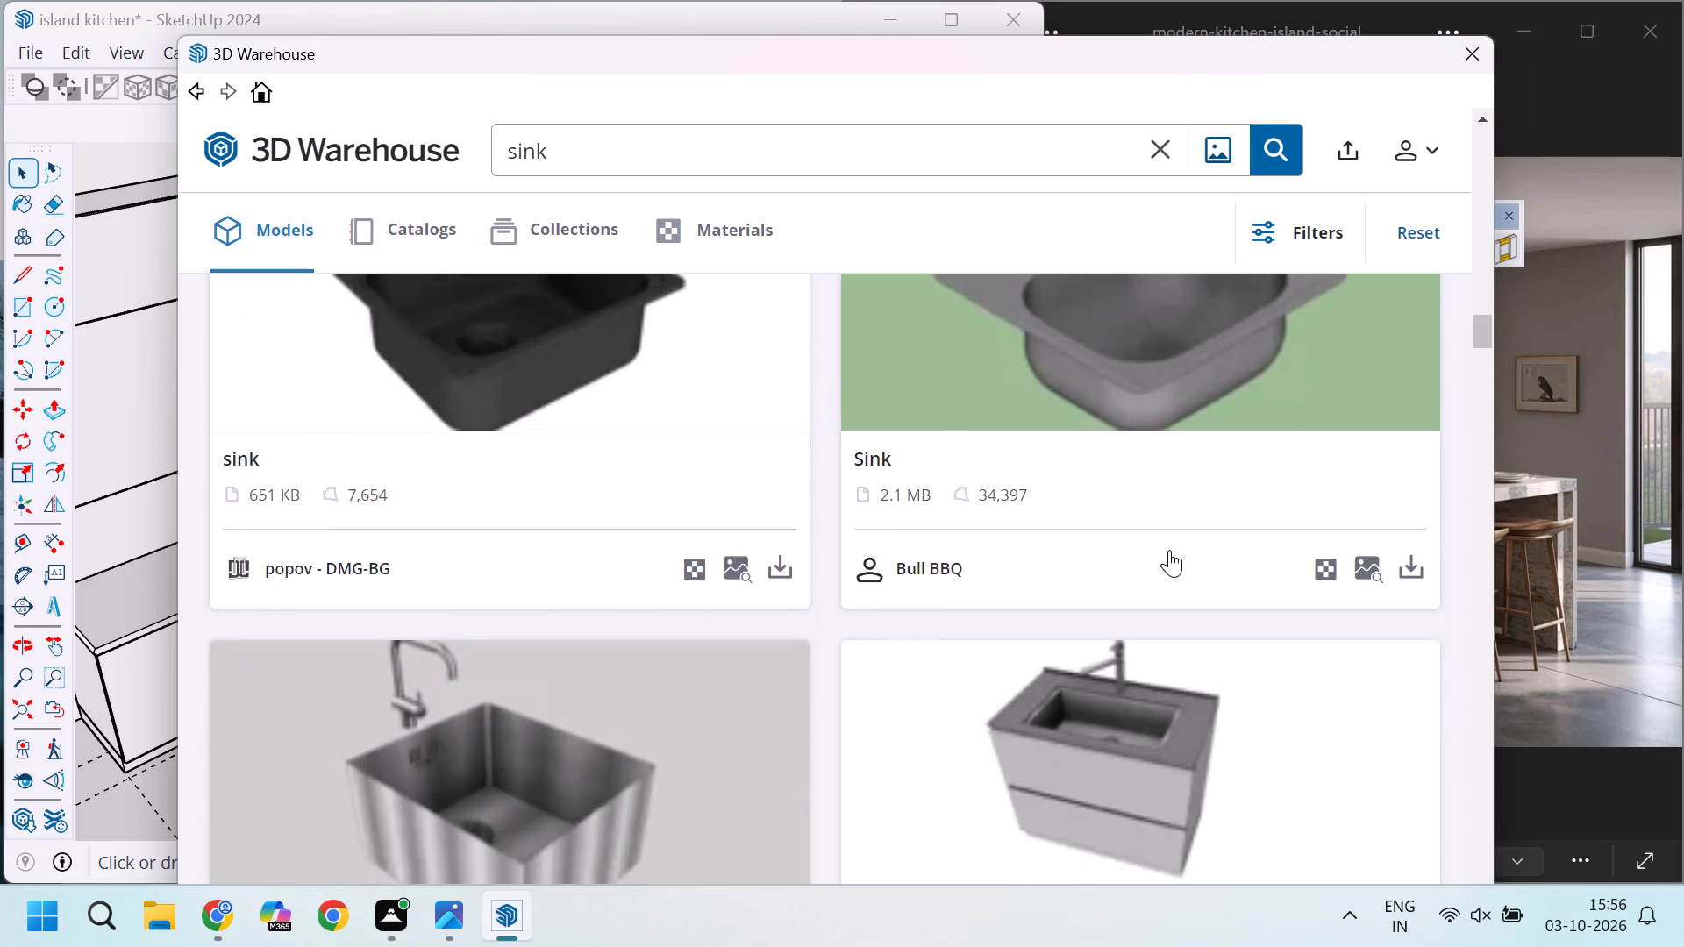
scroll(1169, 550, down, 13)
scroll(1169, 550, up, 5)
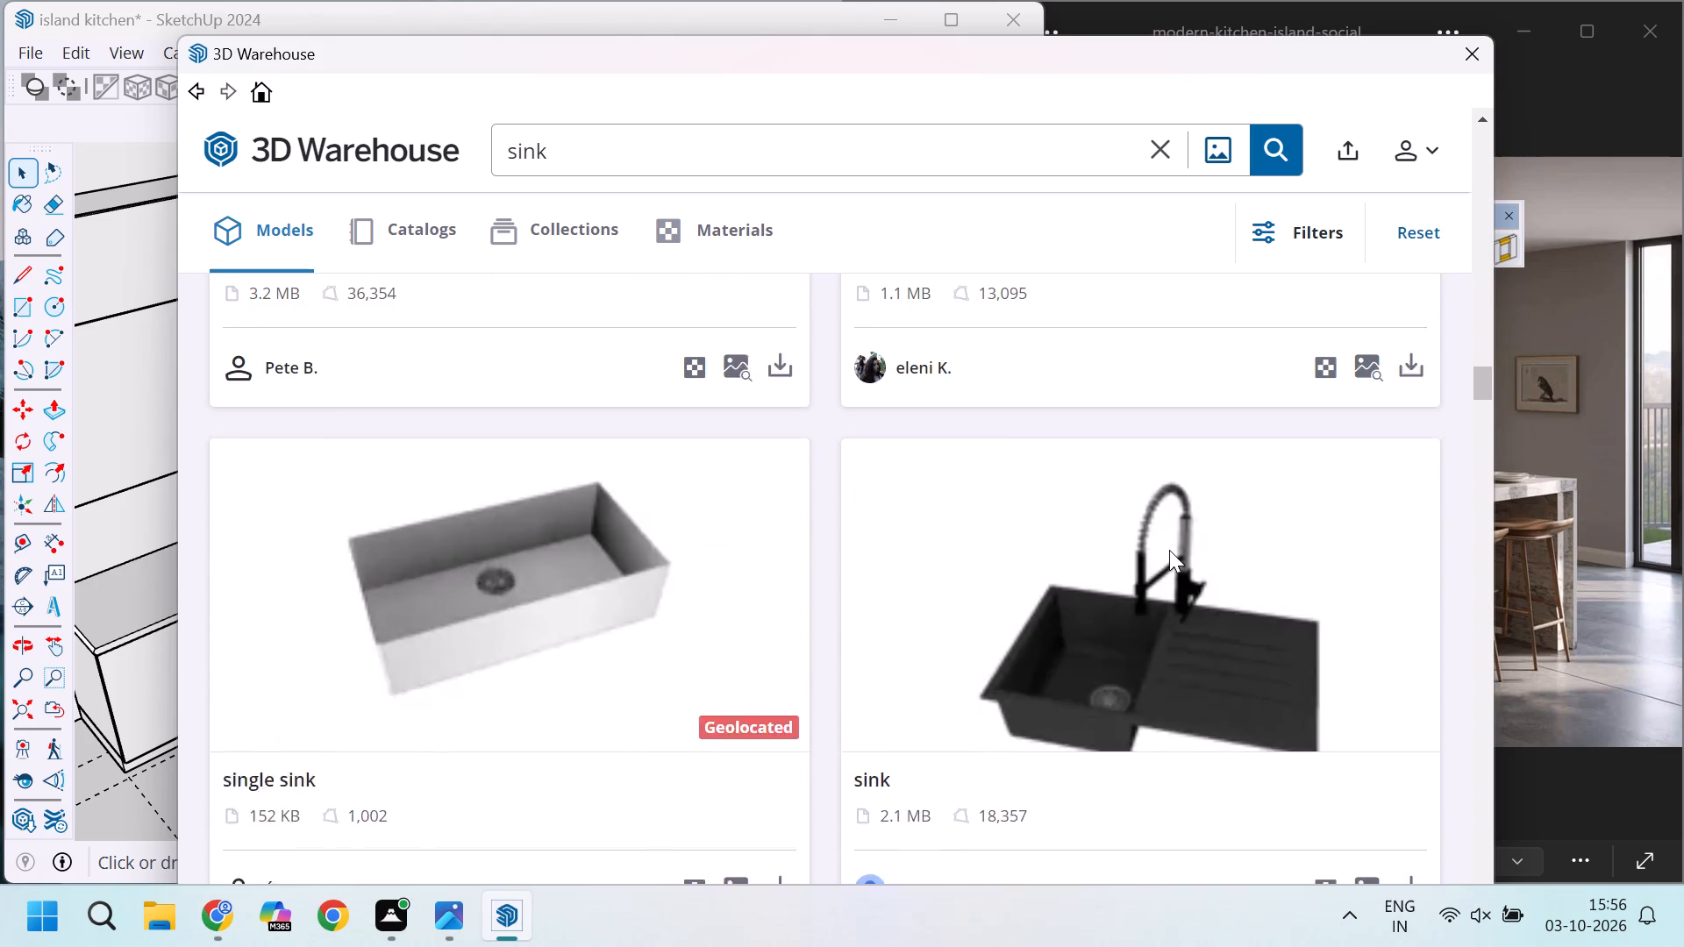
scroll(1169, 550, down, 7)
scroll(1169, 550, up, 2)
scroll(1169, 550, down, 4)
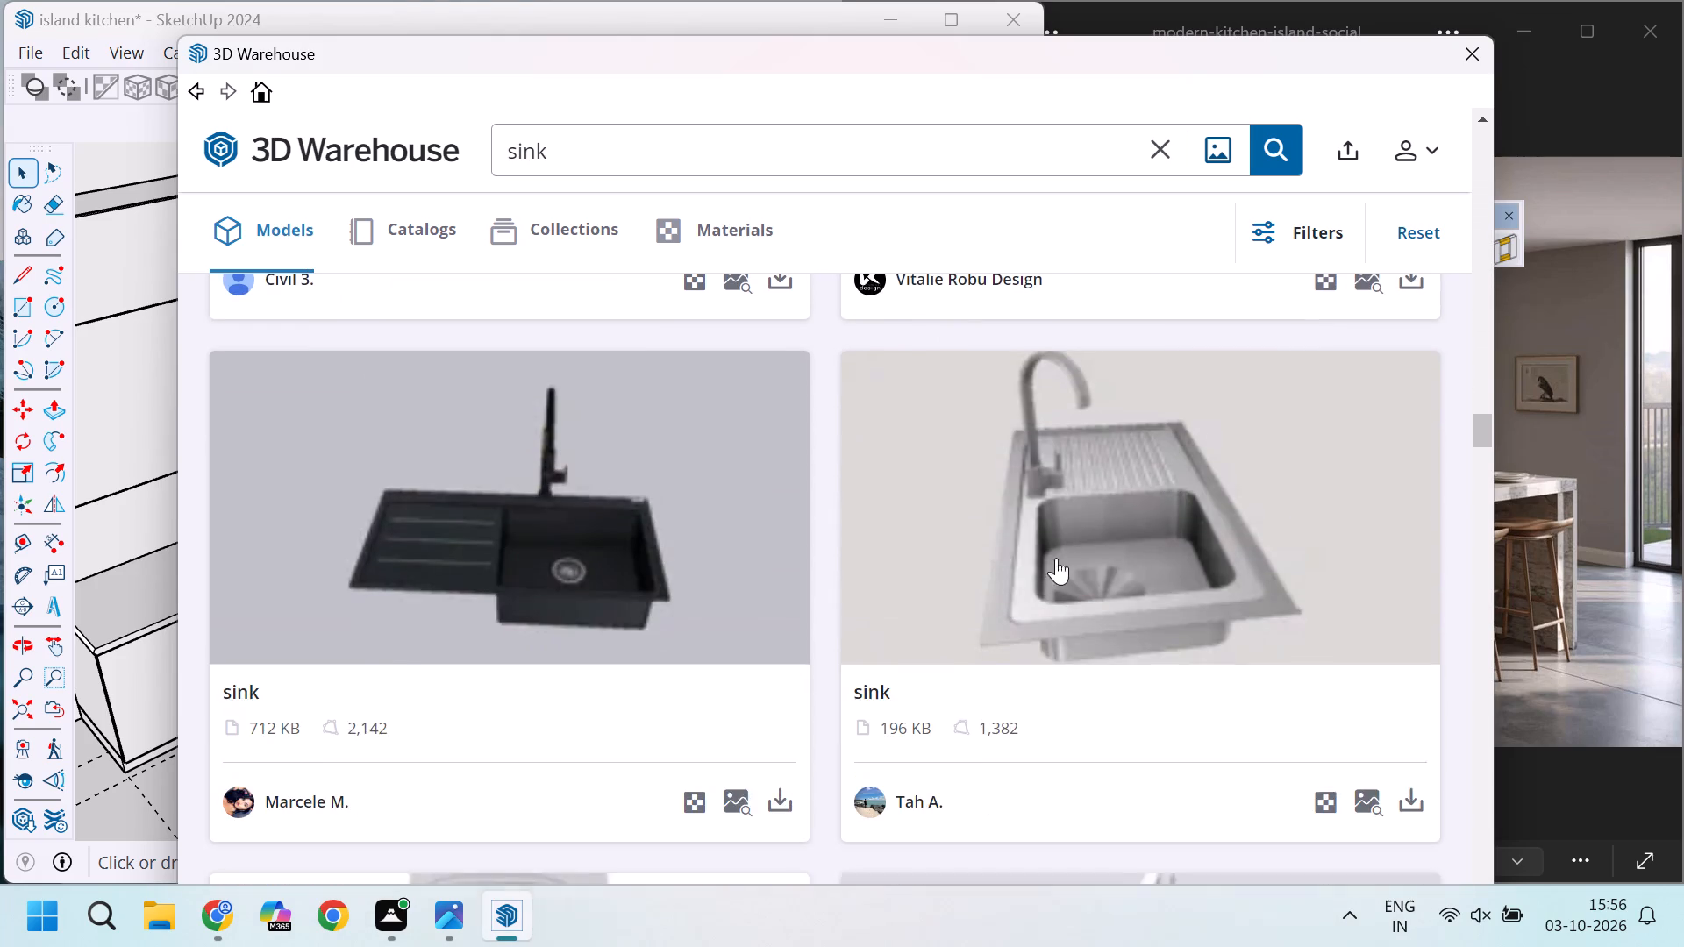
scroll(922, 562, down, 7)
scroll(913, 566, up, 4)
scroll(914, 566, down, 6)
scroll(929, 559, up, 2)
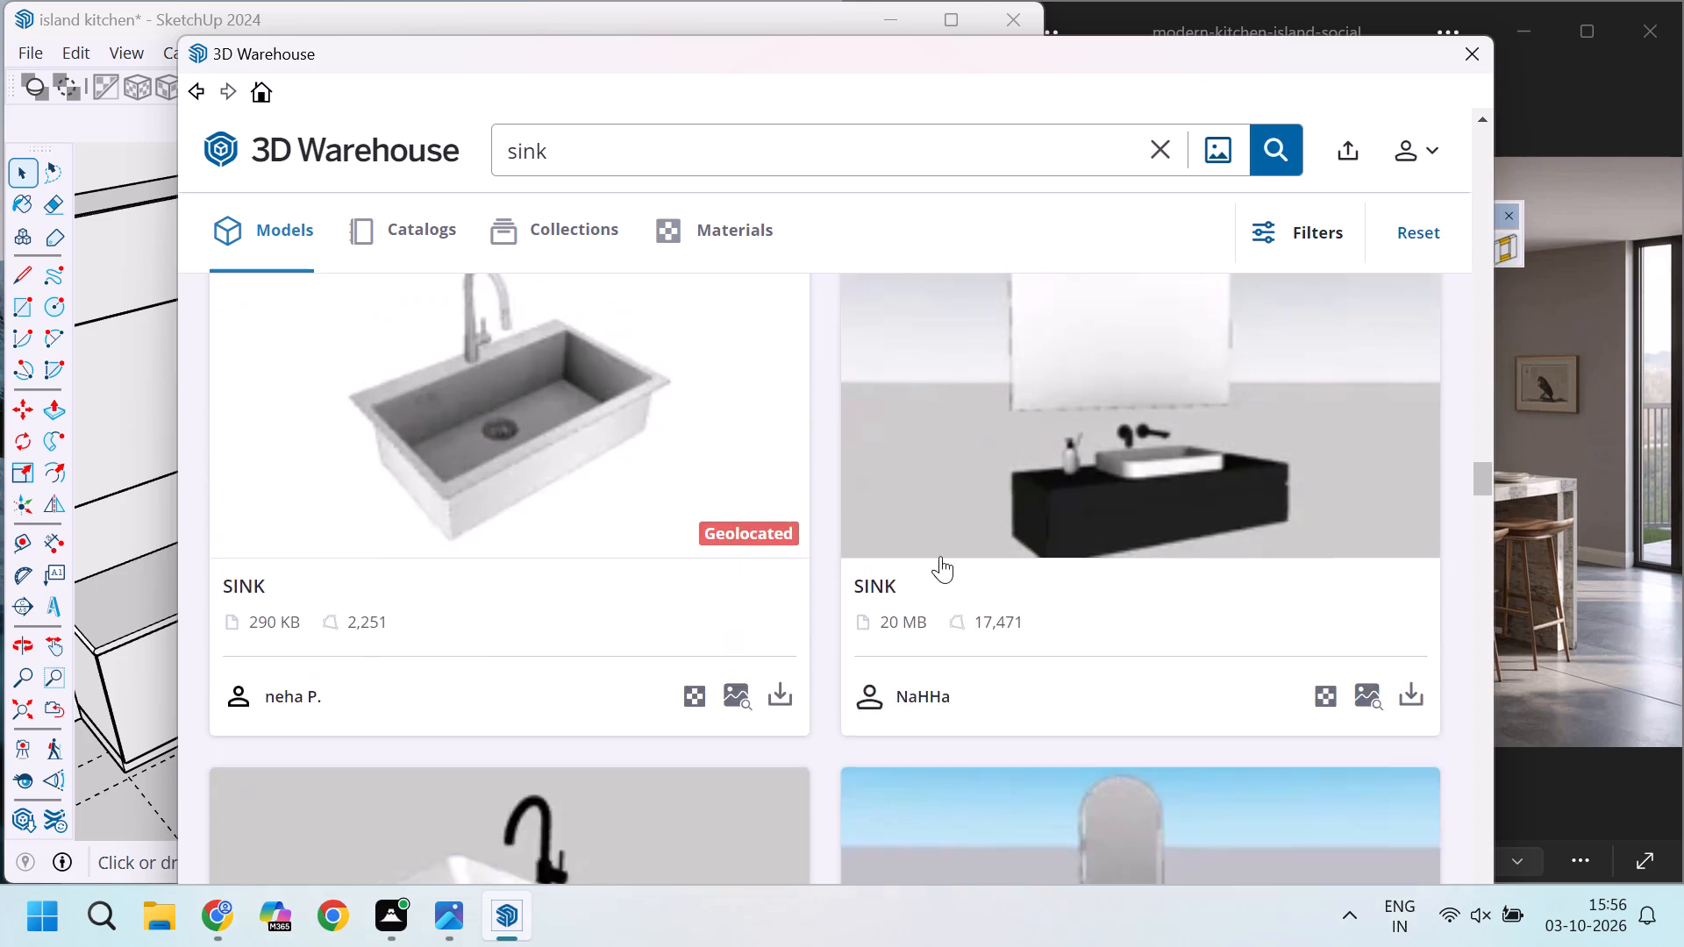
scroll(940, 556, up, 3)
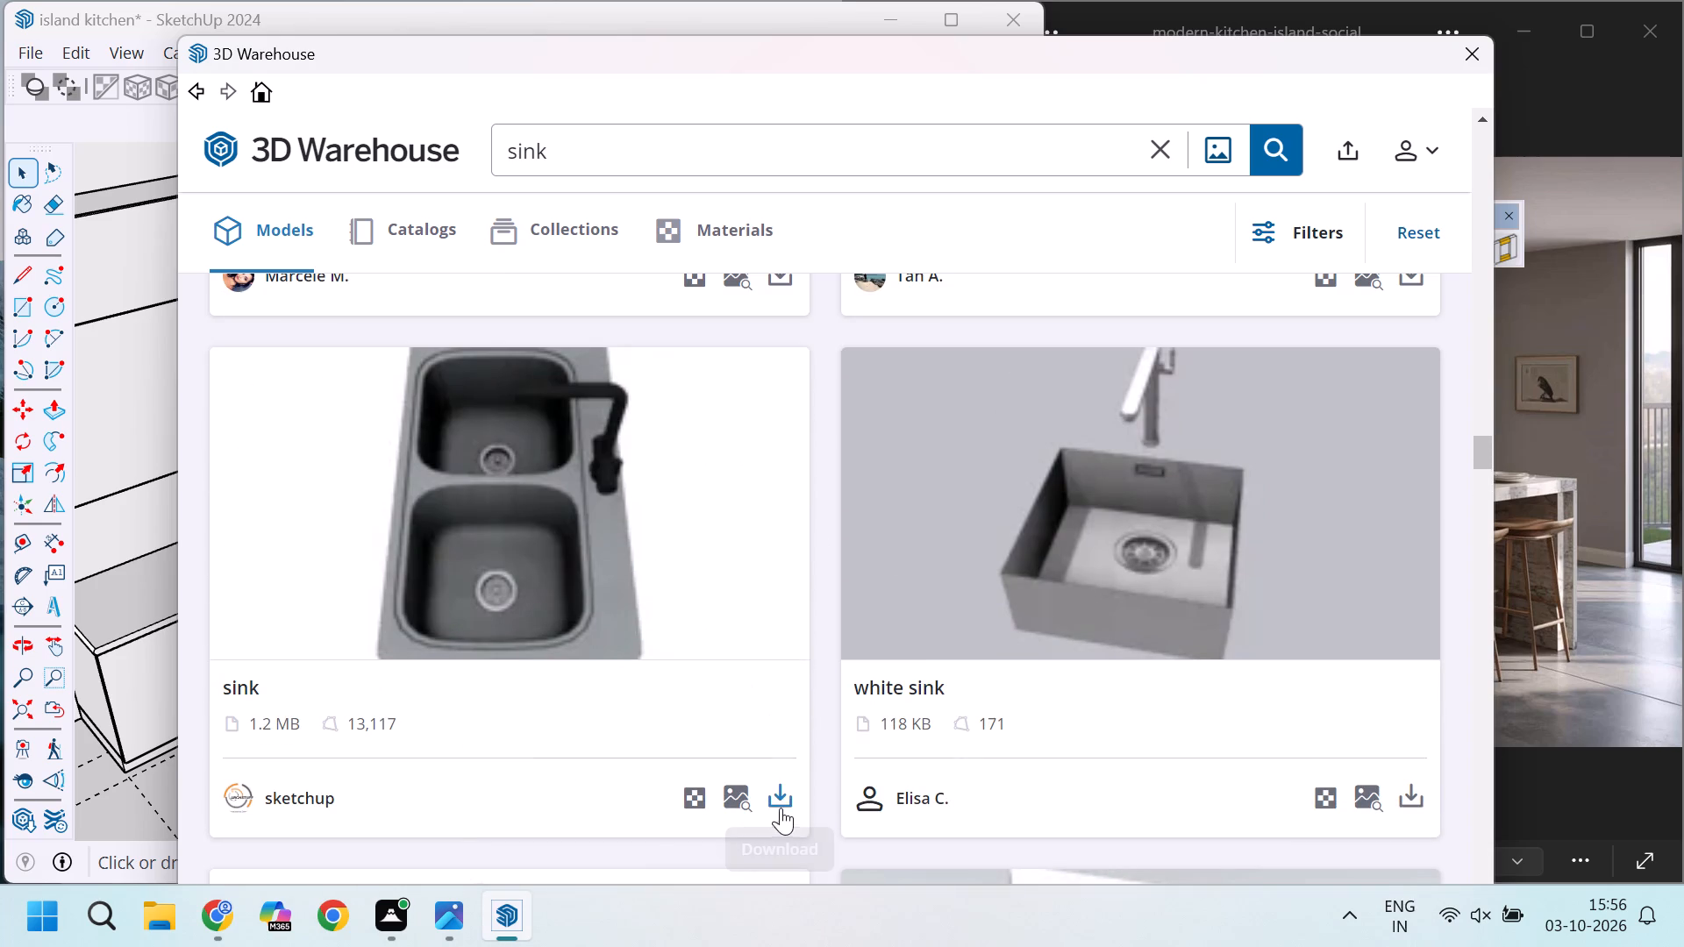
Load the double-bowl sink with the black tap into the model and place it outside the room.
click(779, 798)
click(779, 511)
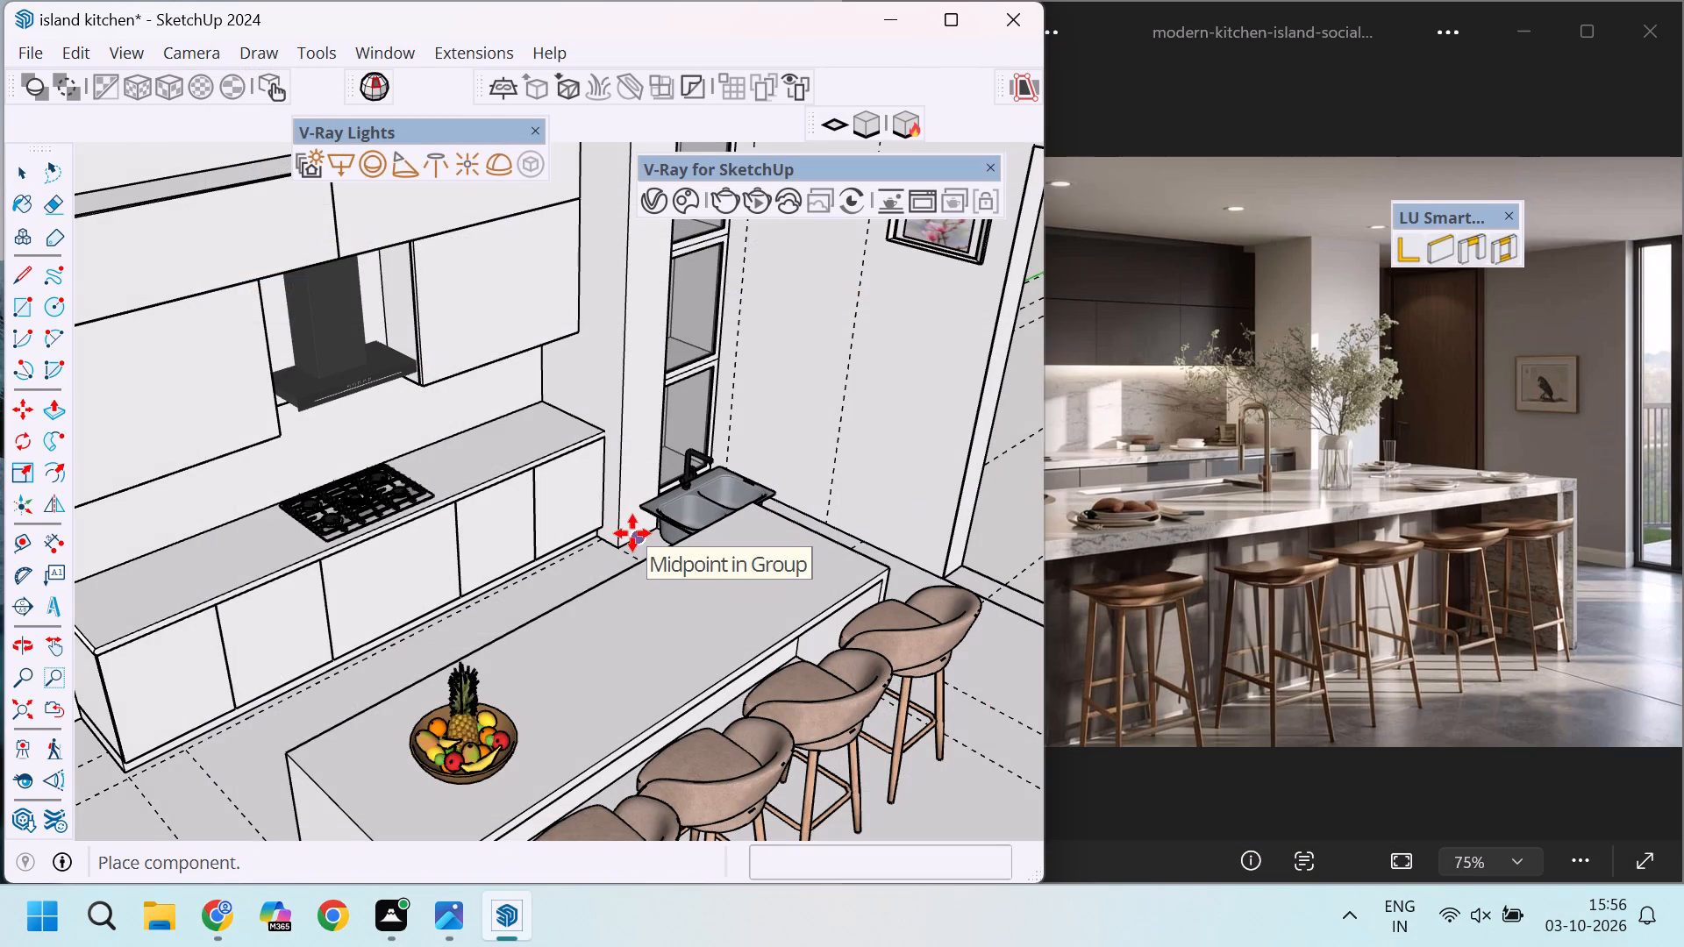
scroll(617, 524, down, 12)
scroll(344, 675, up, 5)
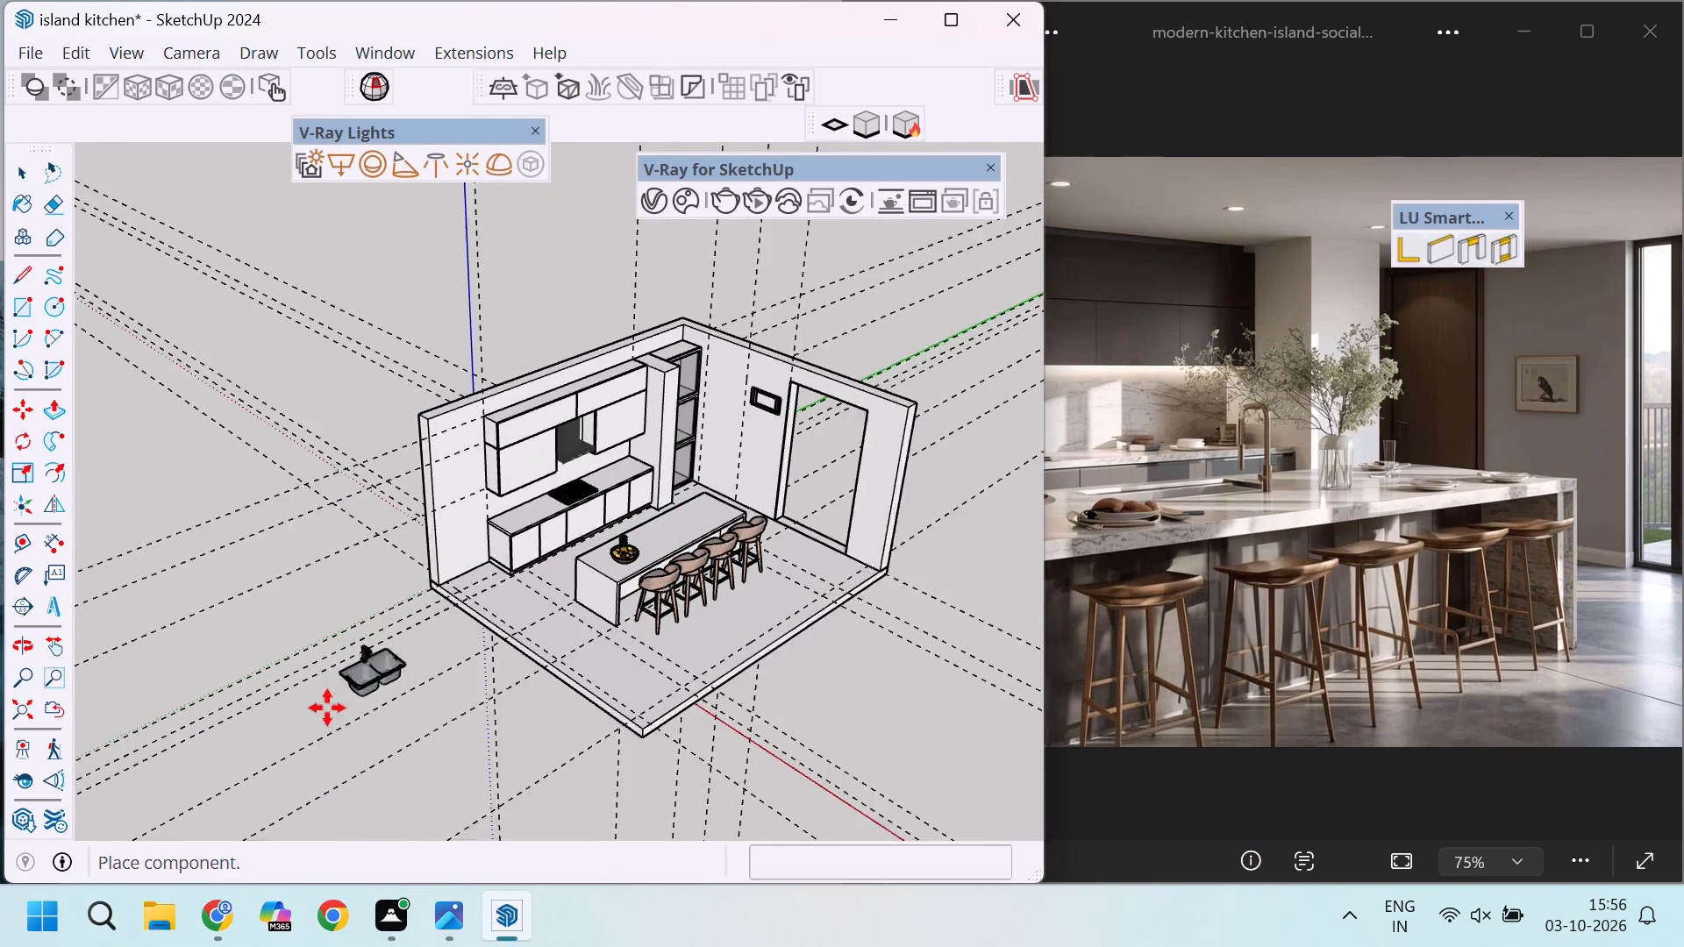
click(360, 685)
Rotate the sink 180 degrees about the vertical axis around its corner.
scroll(383, 652, up, 9)
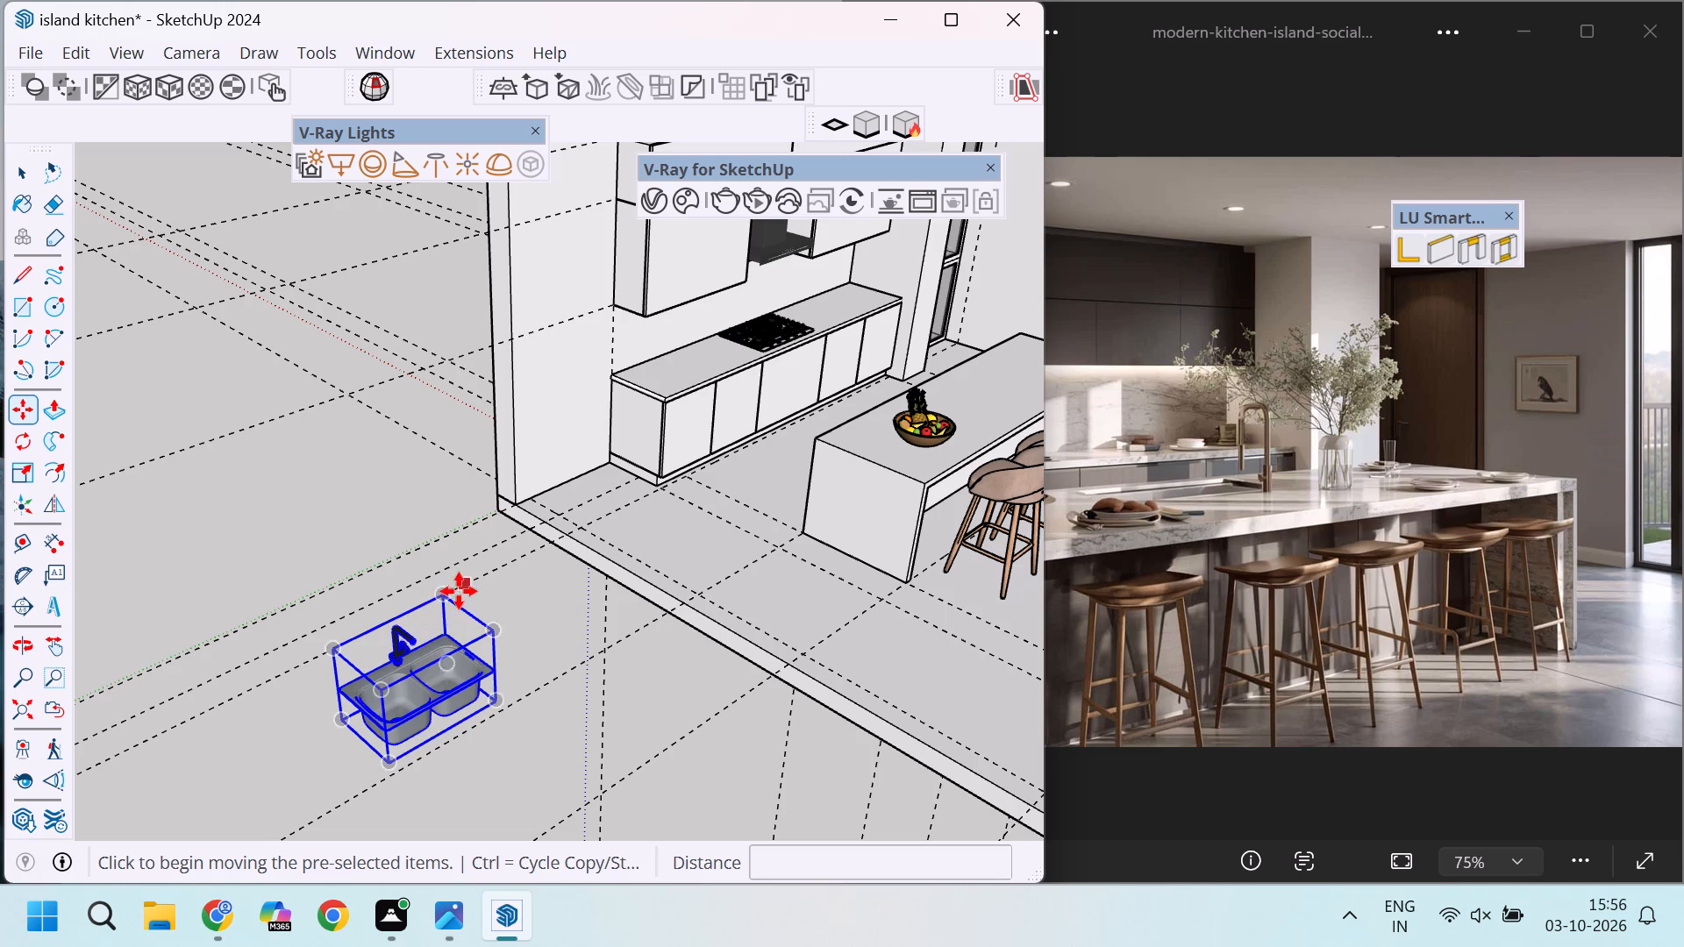
key(q)
scroll(458, 591, up, 11)
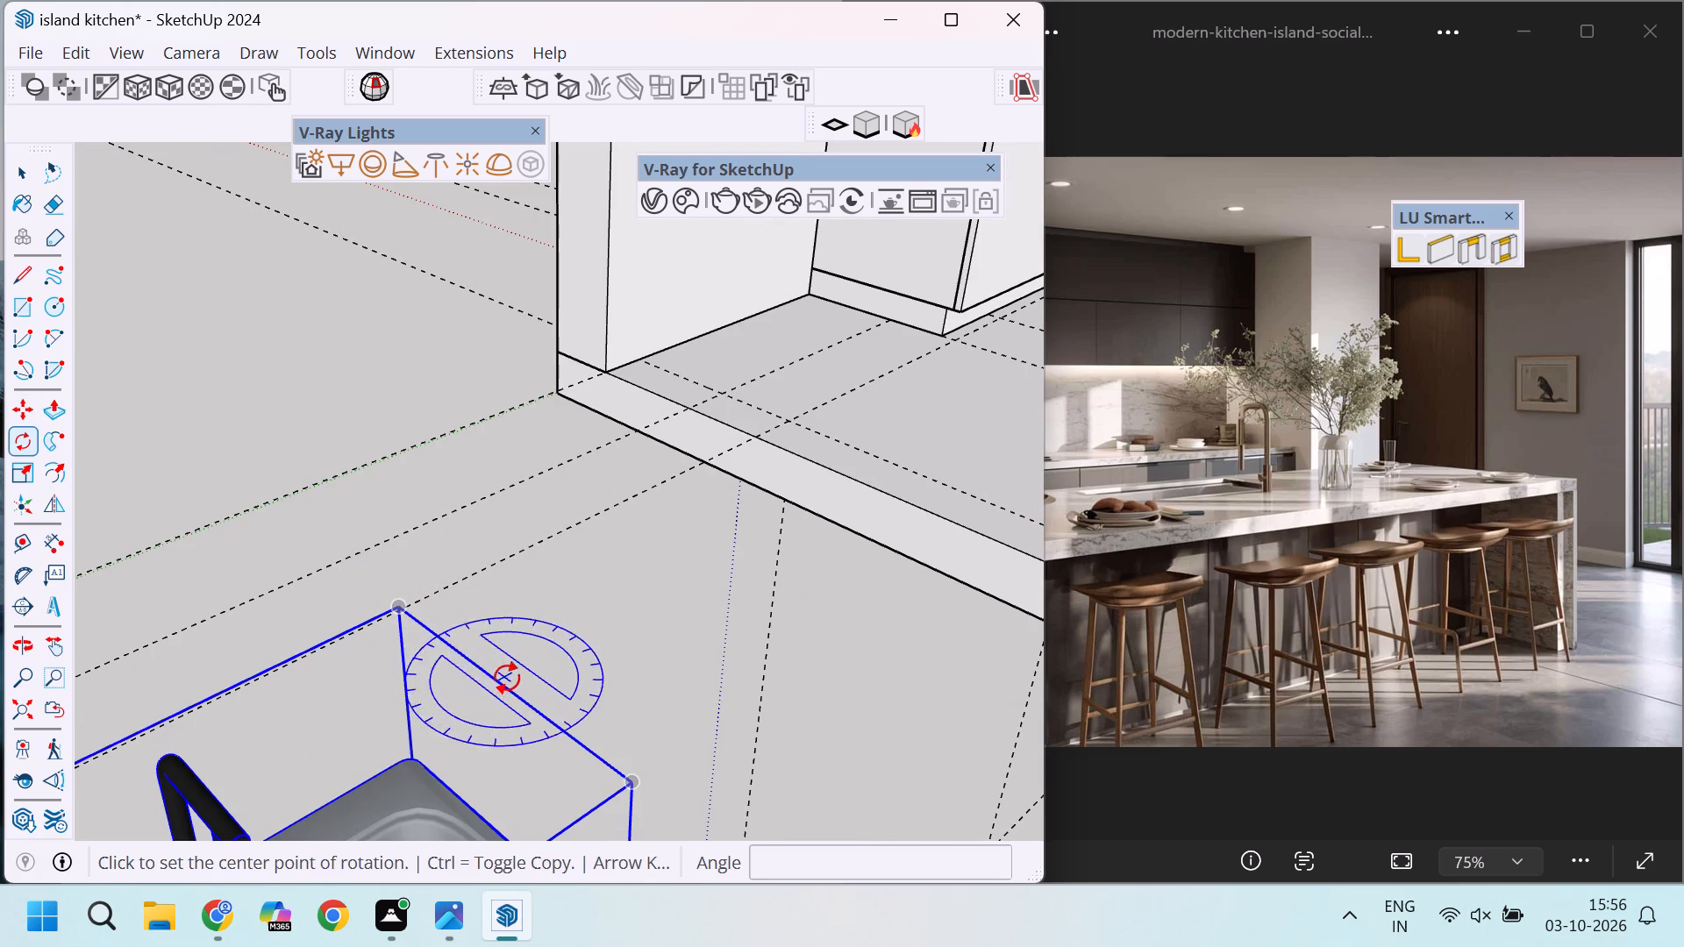
key(Up)
click(641, 776)
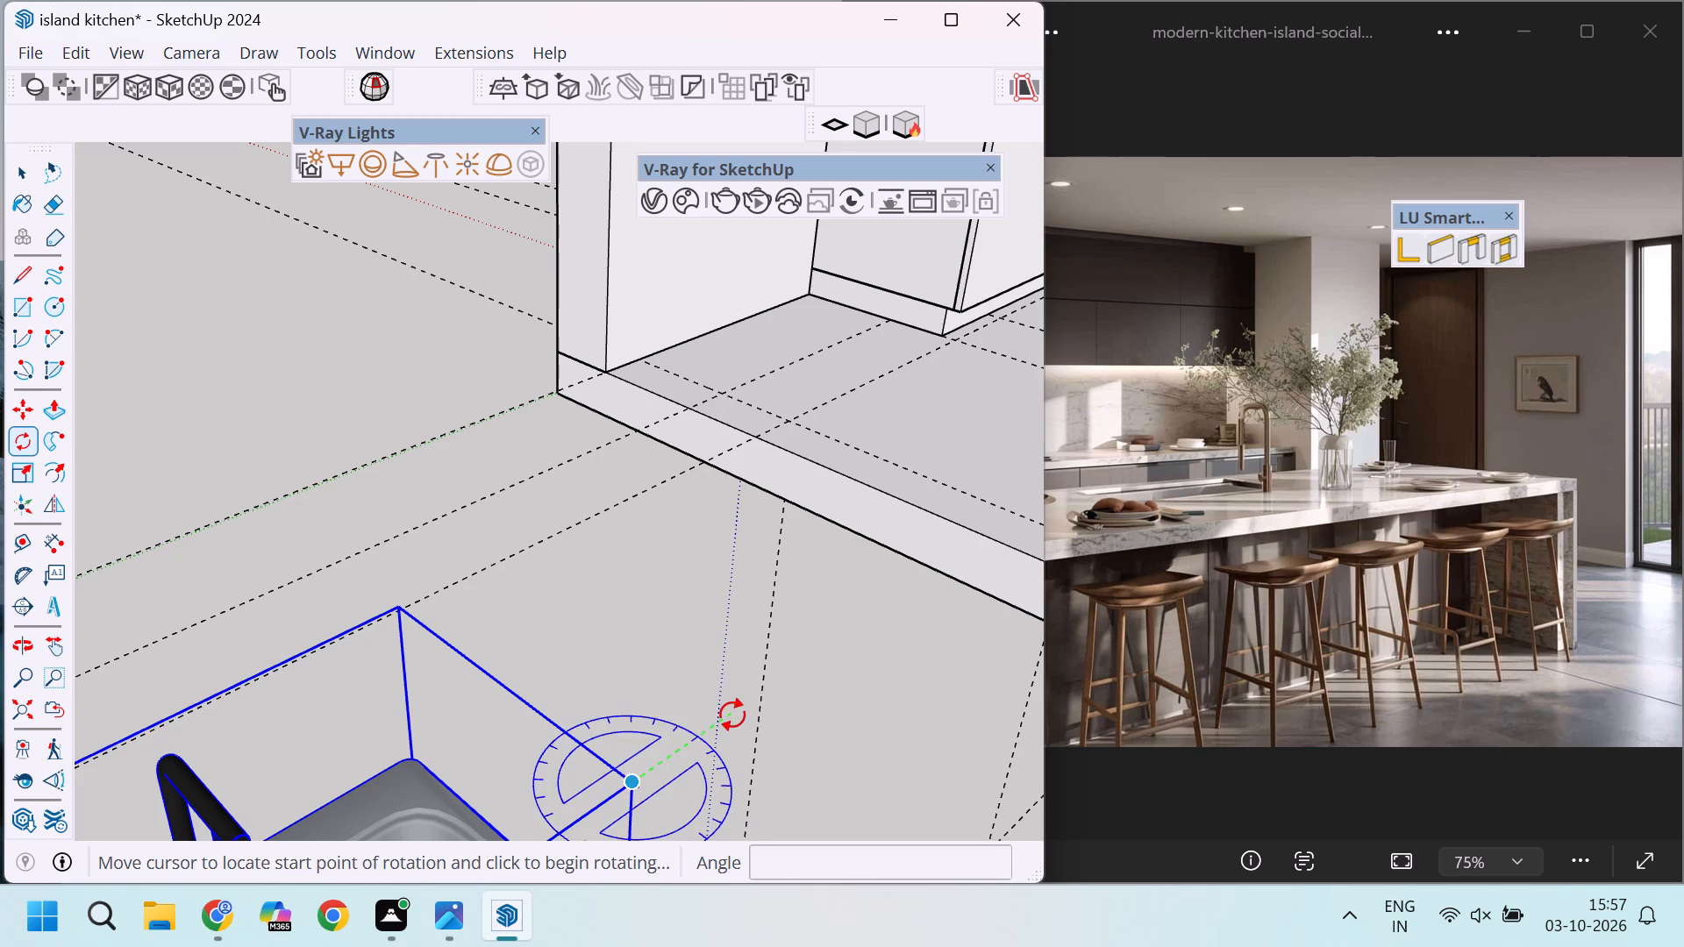
click(732, 715)
scroll(732, 715, down, 12)
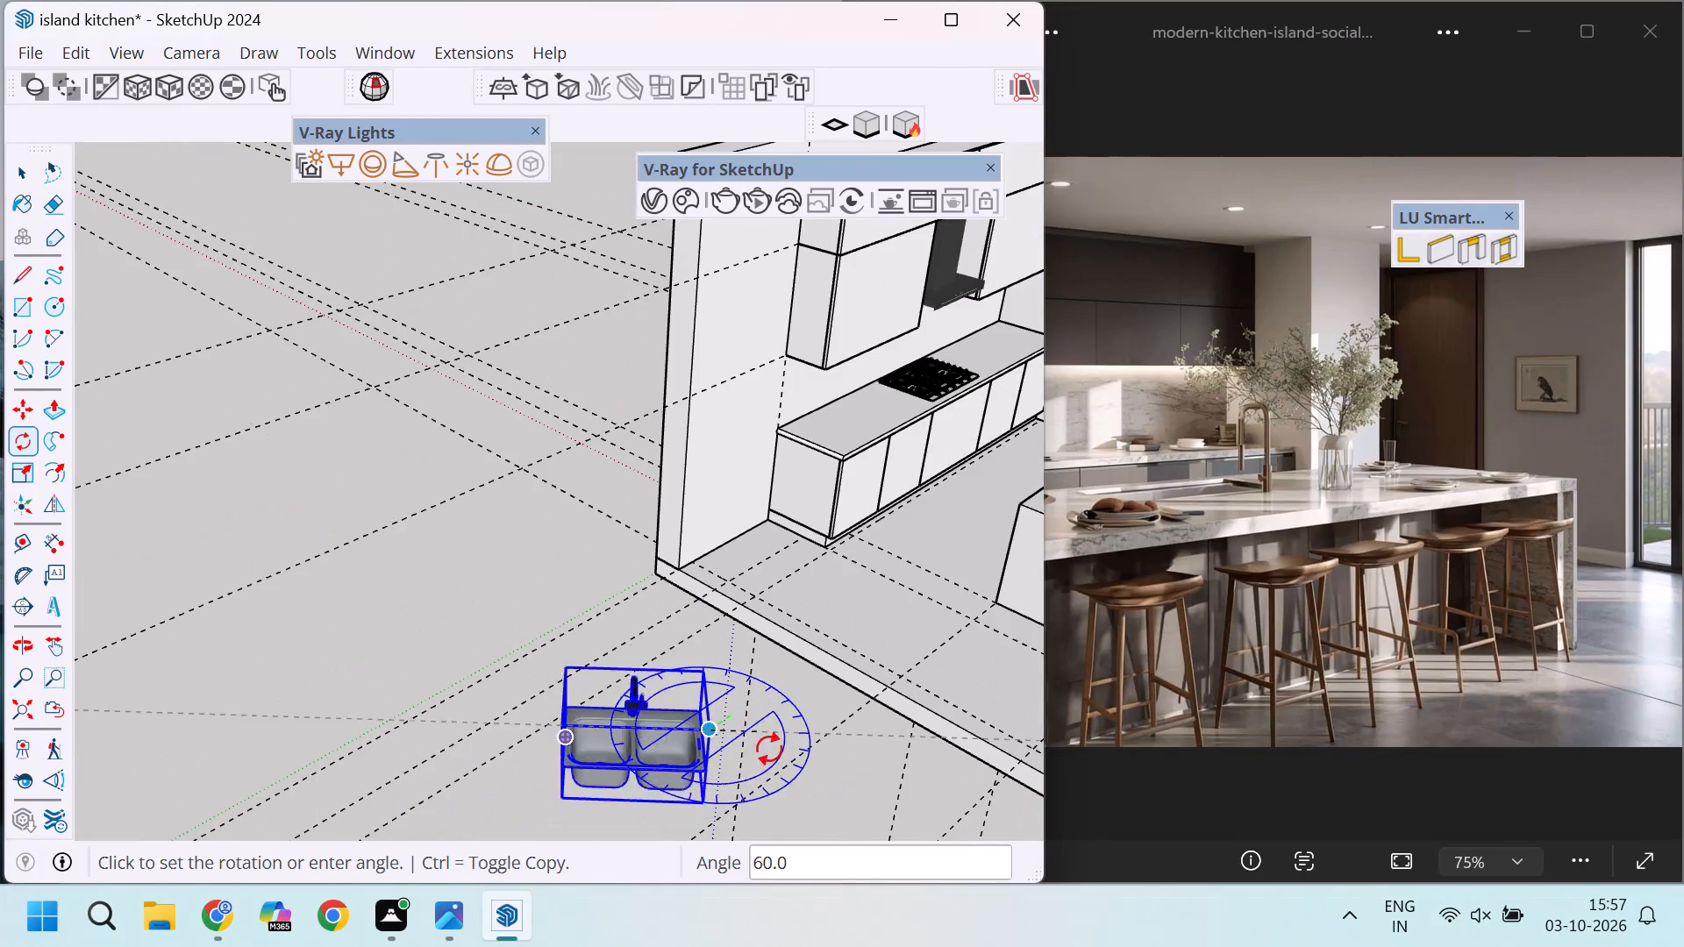
click(652, 792)
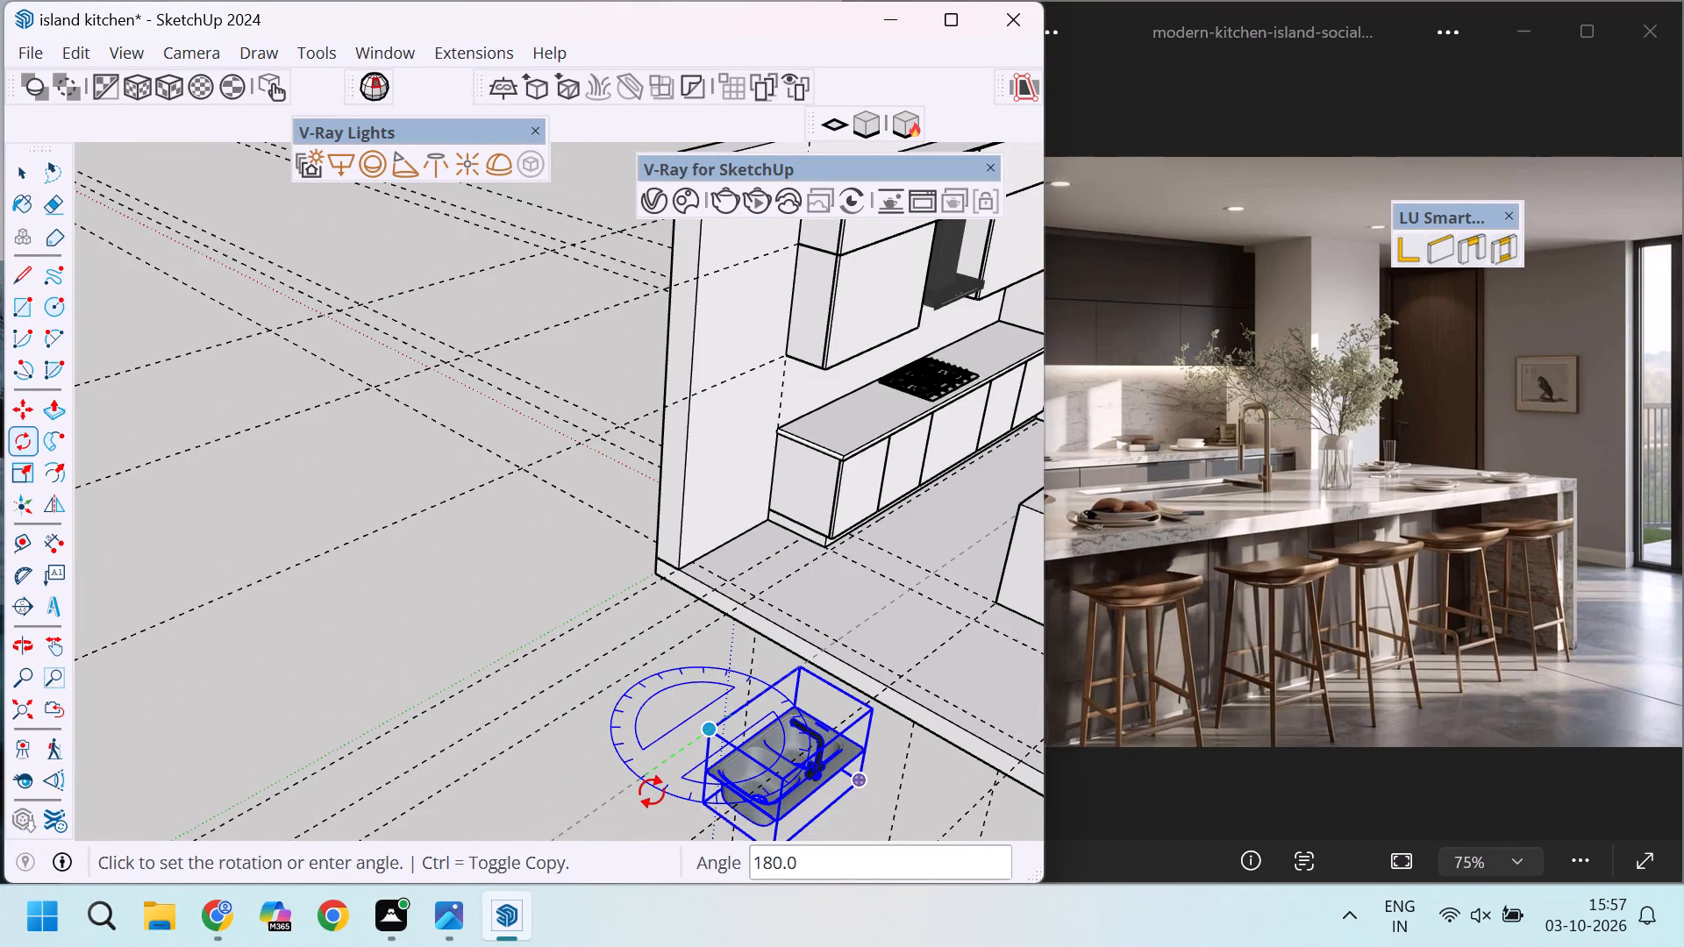
scroll(860, 670, up, 4)
key(Escape)
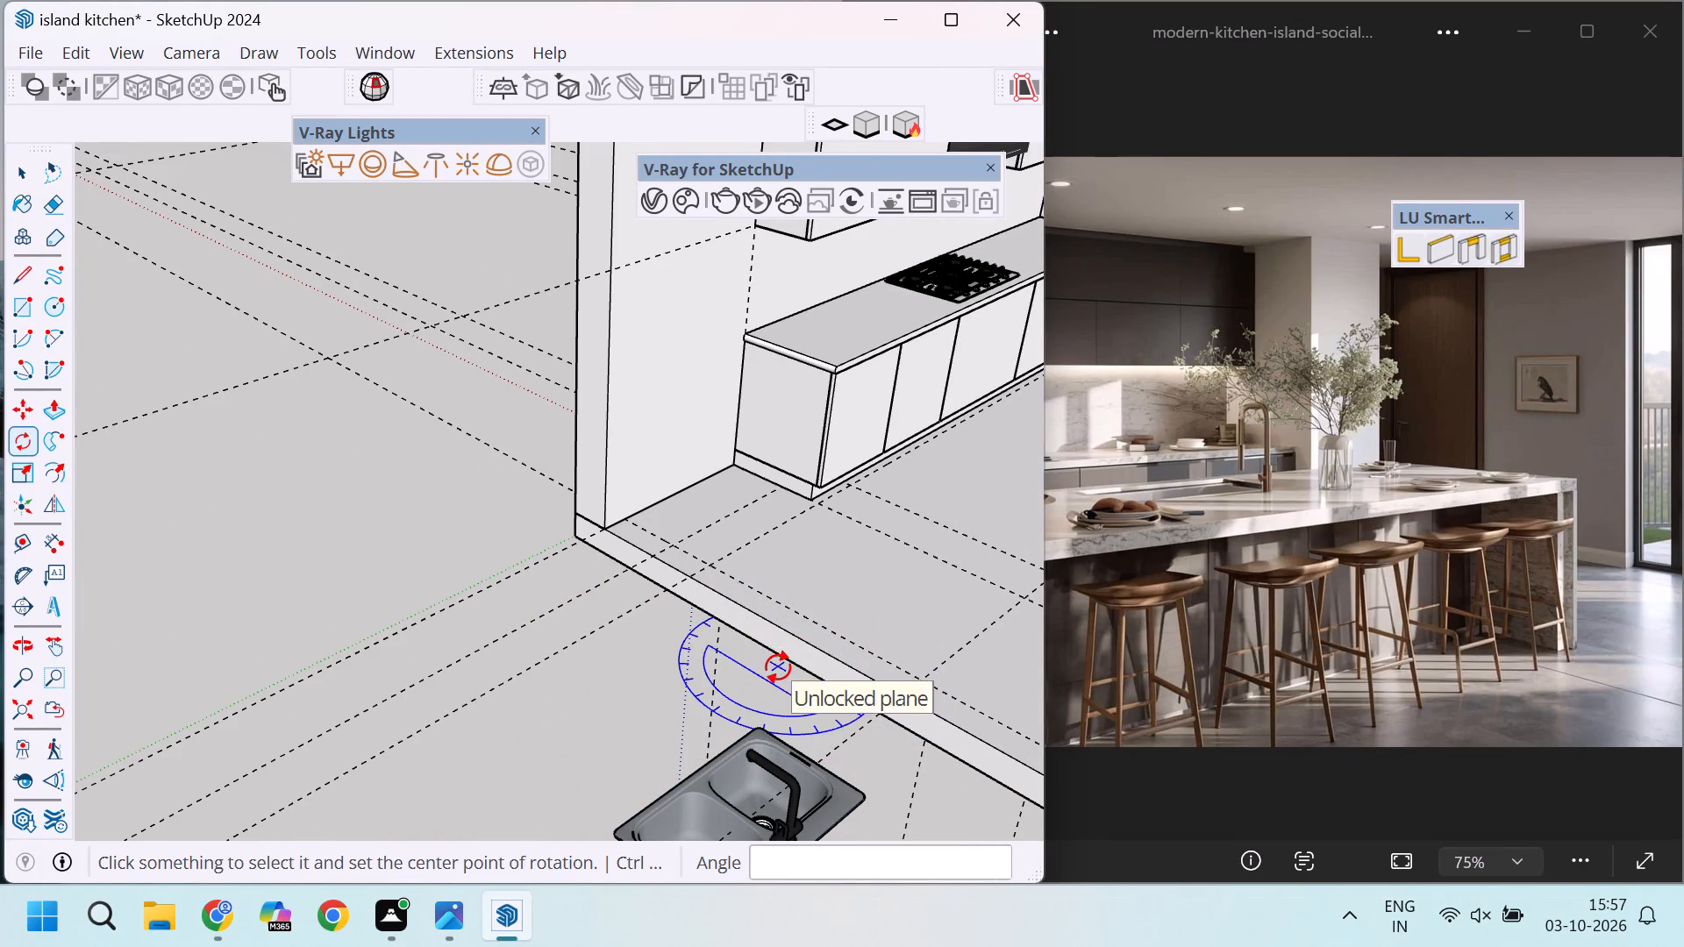
Move the sink by its rim corner from outside the room to the far end of the island.
key(m)
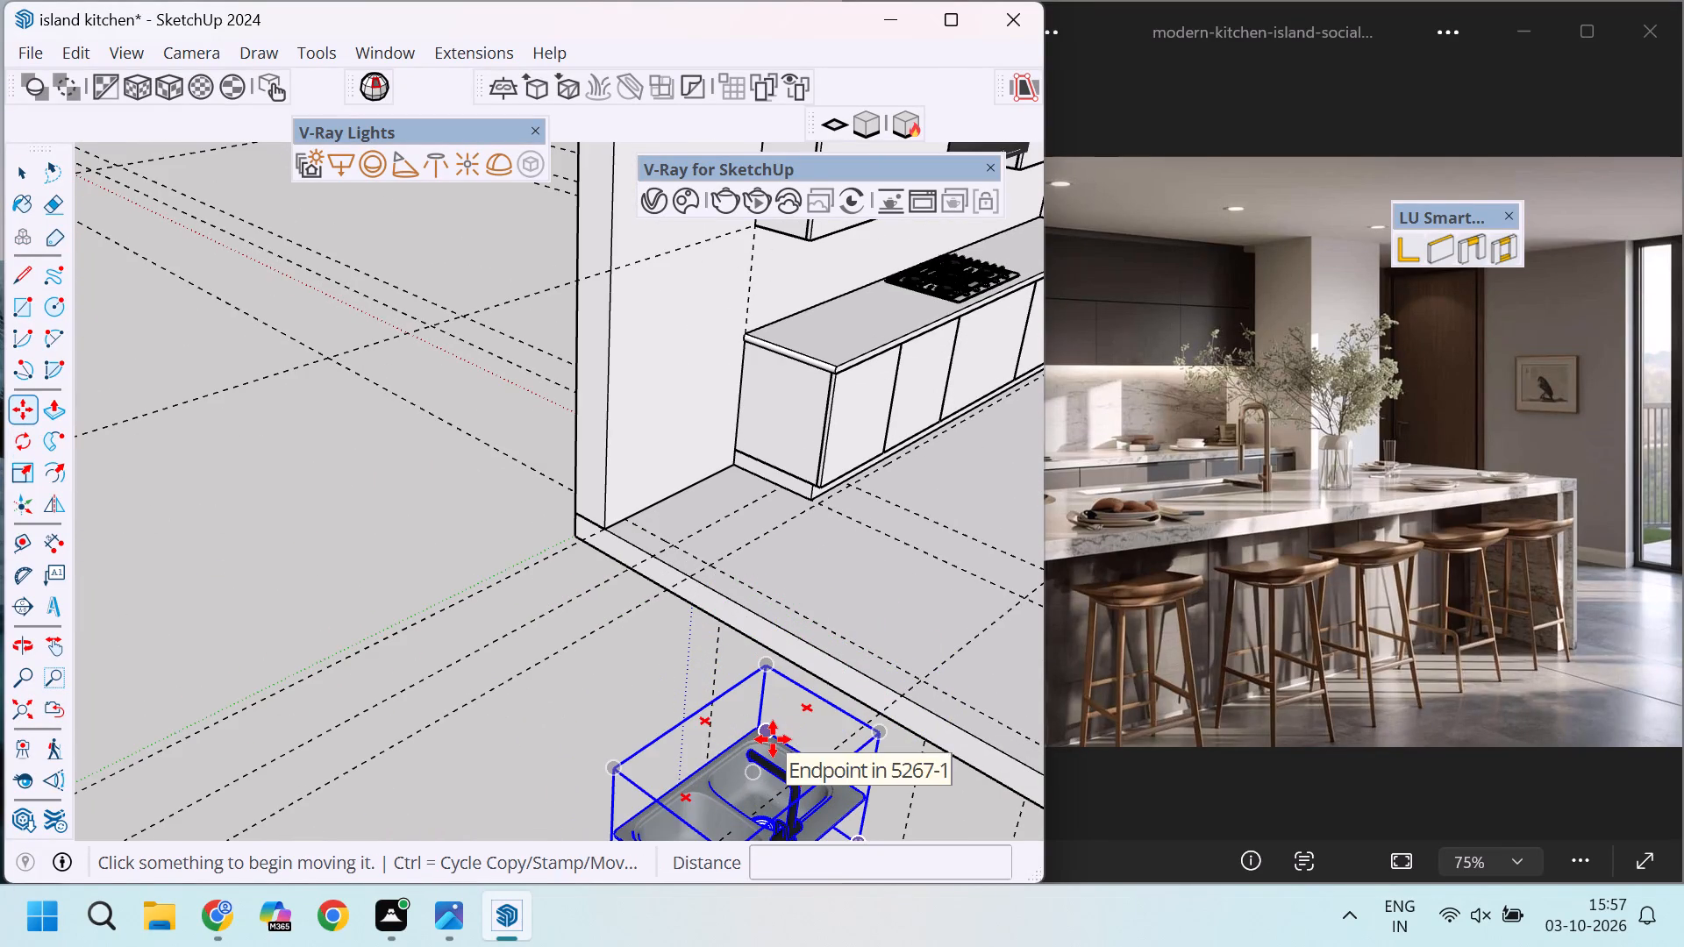
click(773, 739)
scroll(668, 601, down, 11)
scroll(864, 488, up, 10)
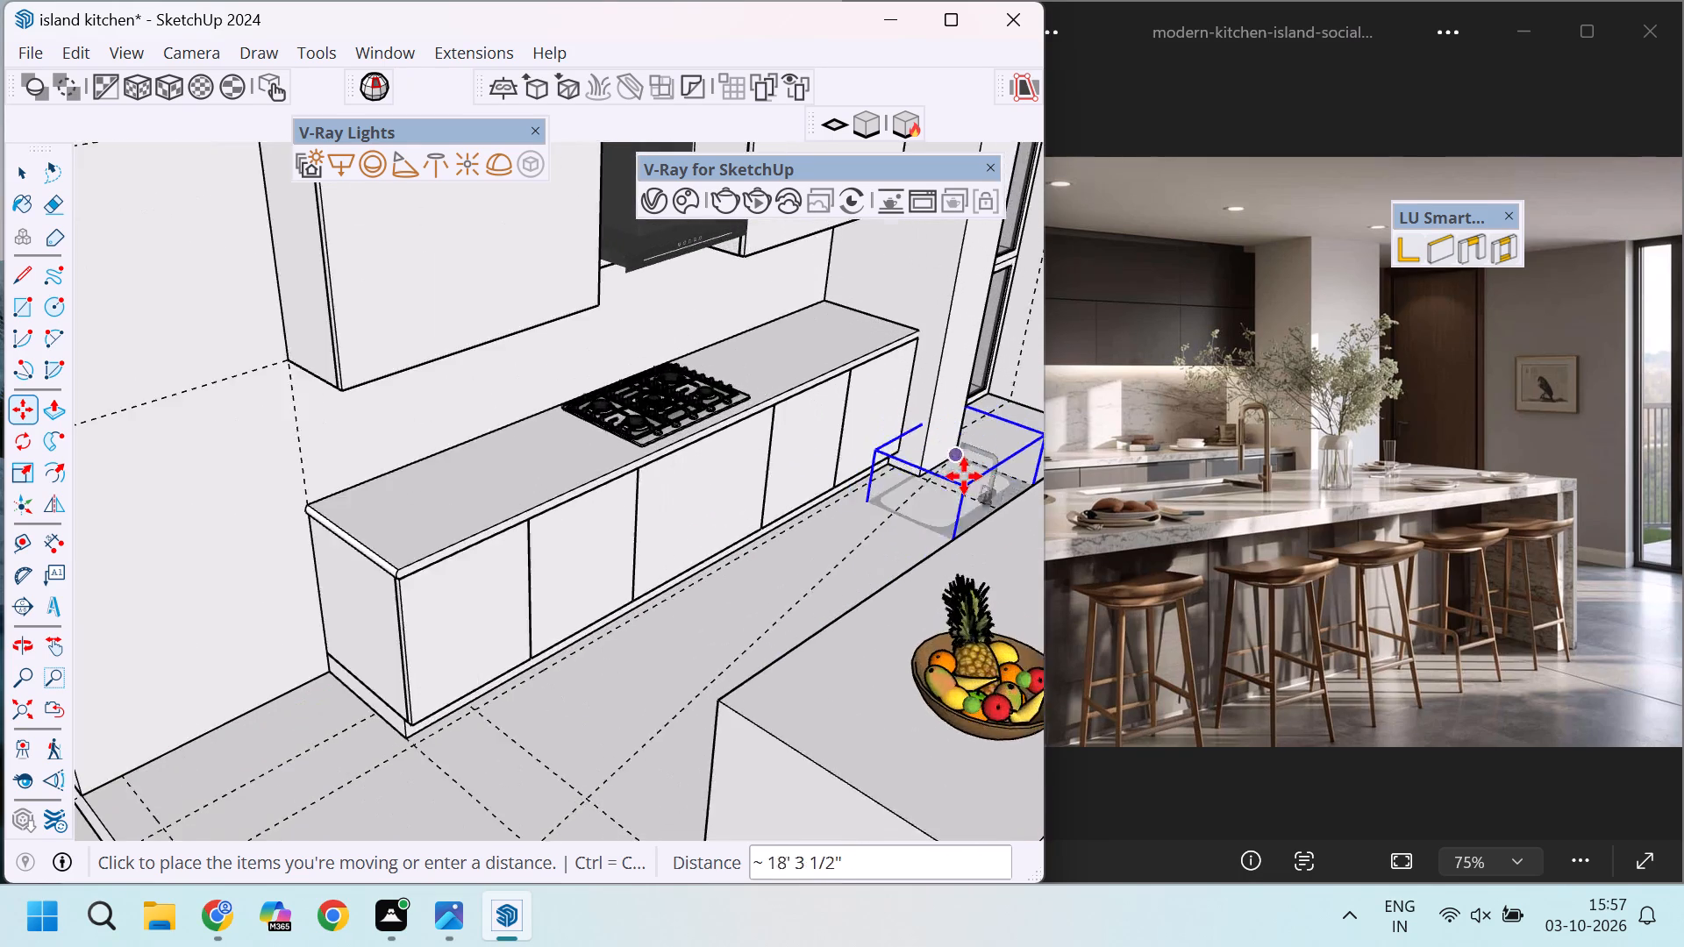
scroll(964, 476, up, 4)
scroll(901, 476, down, 12)
middle_drag(674, 573, 796, 576)
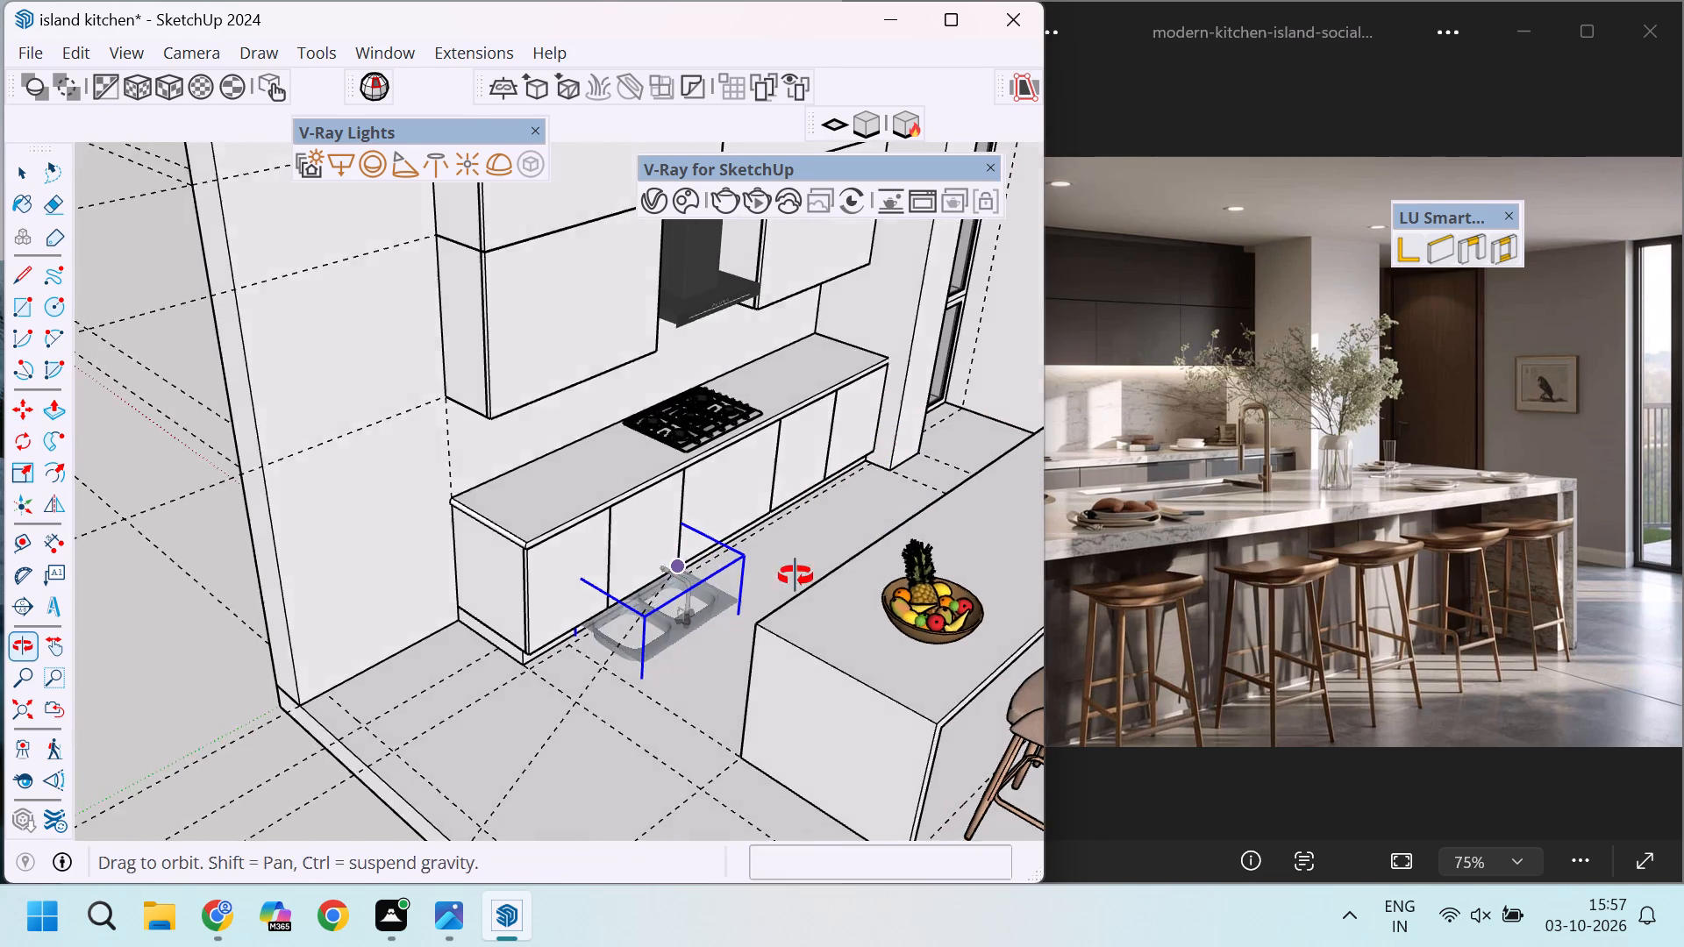
middle_drag(796, 576, 866, 556)
scroll(681, 546, down, 11)
scroll(738, 526, up, 17)
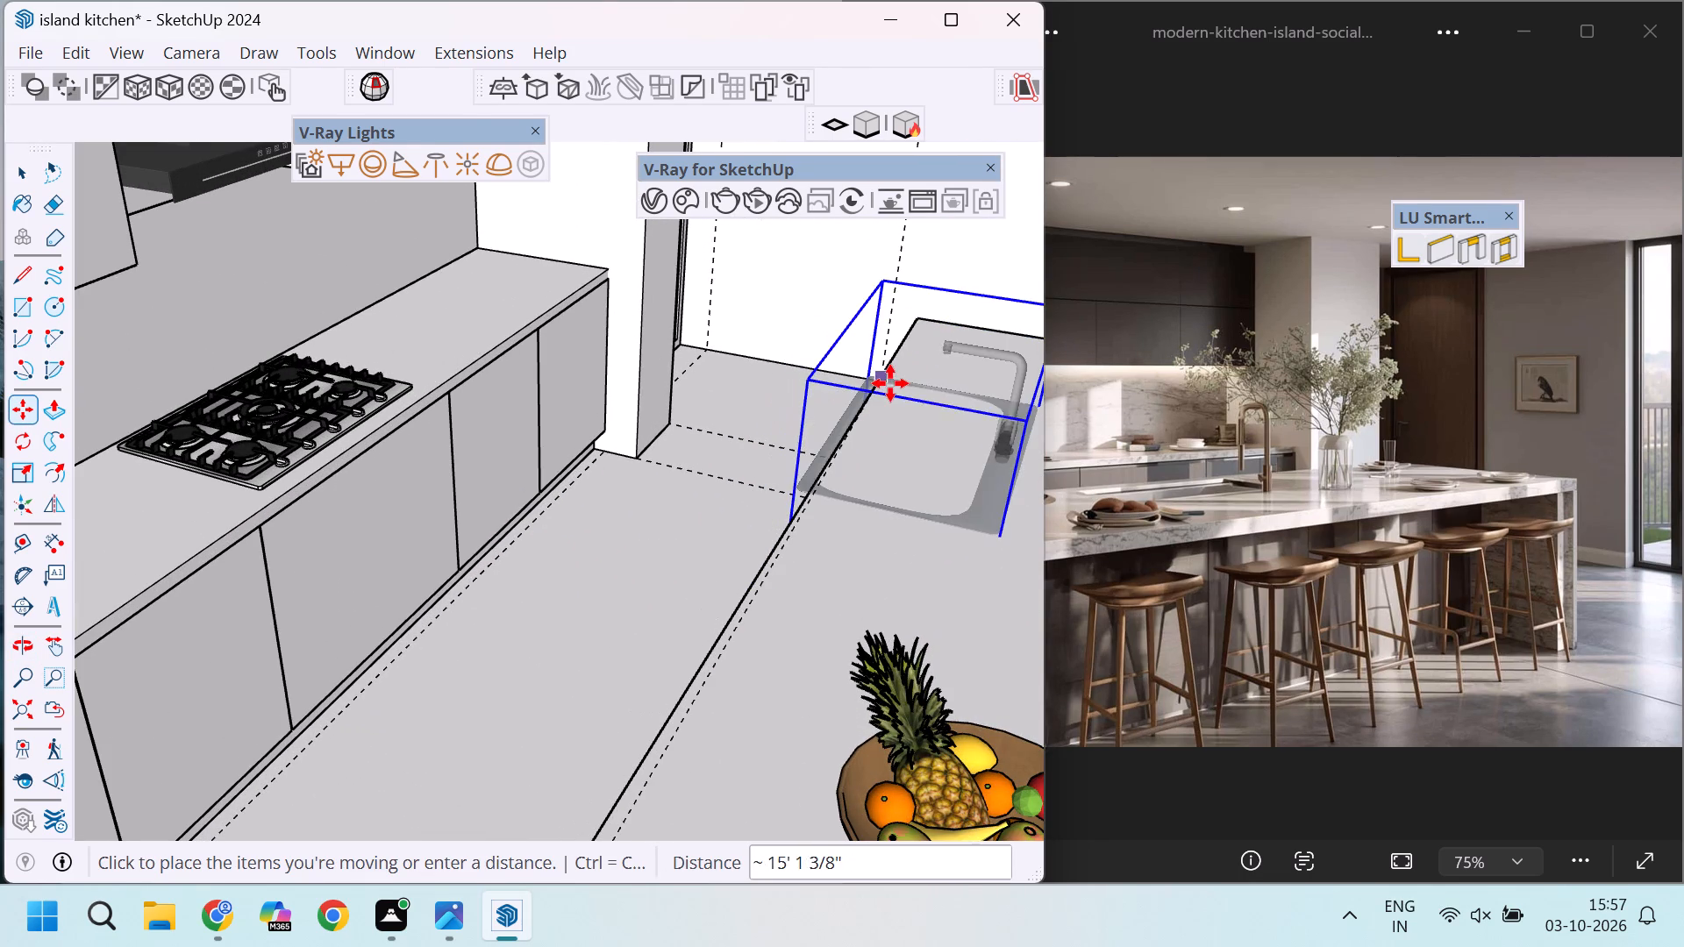
click(891, 382)
Move the sink by its rim corner onto the island worktop, between the worktop's far end and the fruit bowl.
middle_drag(760, 493, 899, 486)
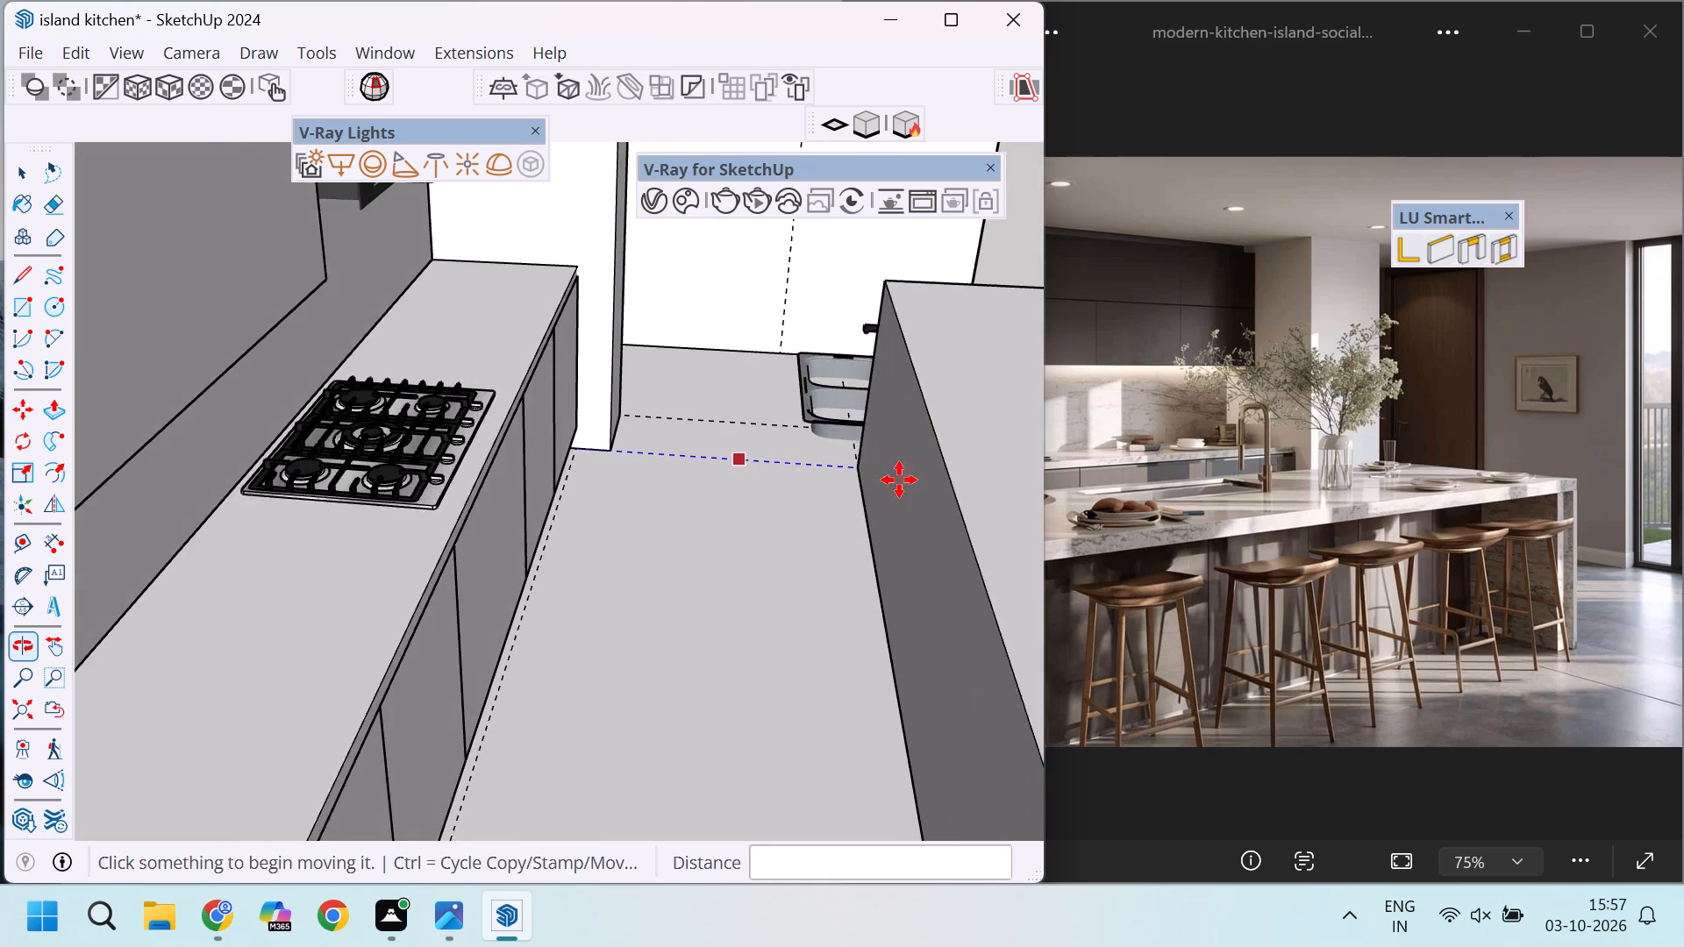
scroll(855, 434, up, 20)
scroll(855, 434, up, 5)
middle_drag(810, 520, 831, 306)
scroll(827, 433, up, 1)
scroll(812, 295, up, 5)
click(758, 291)
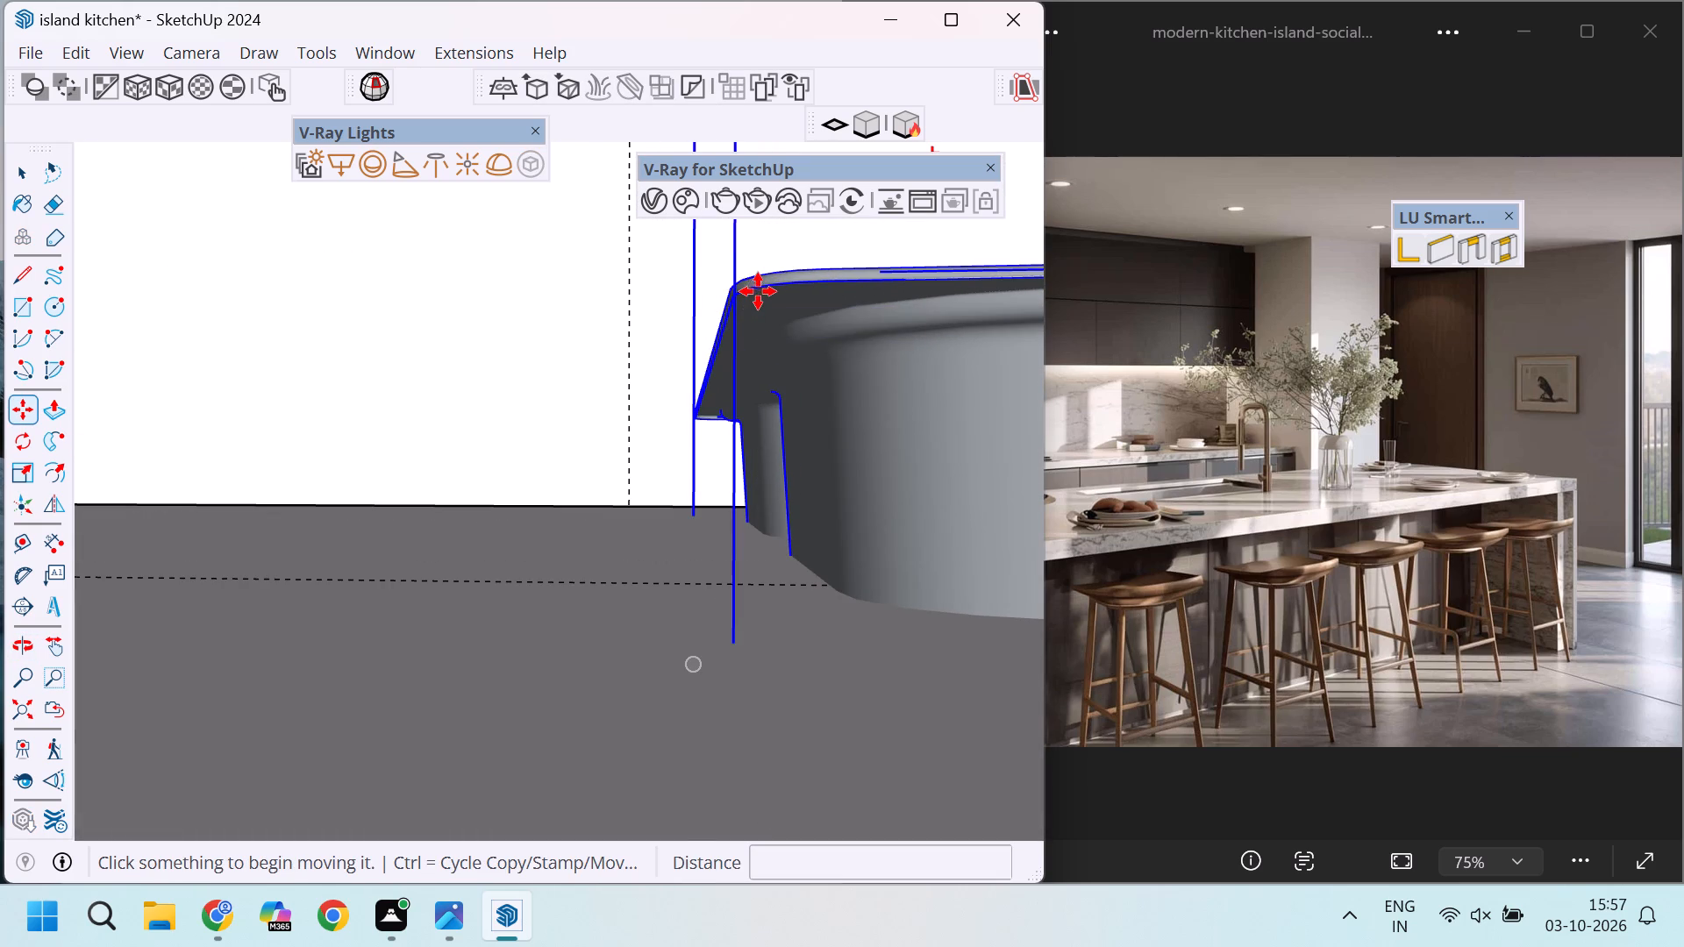
scroll(697, 298, down, 20)
scroll(697, 298, down, 20)
scroll(697, 298, down, 3)
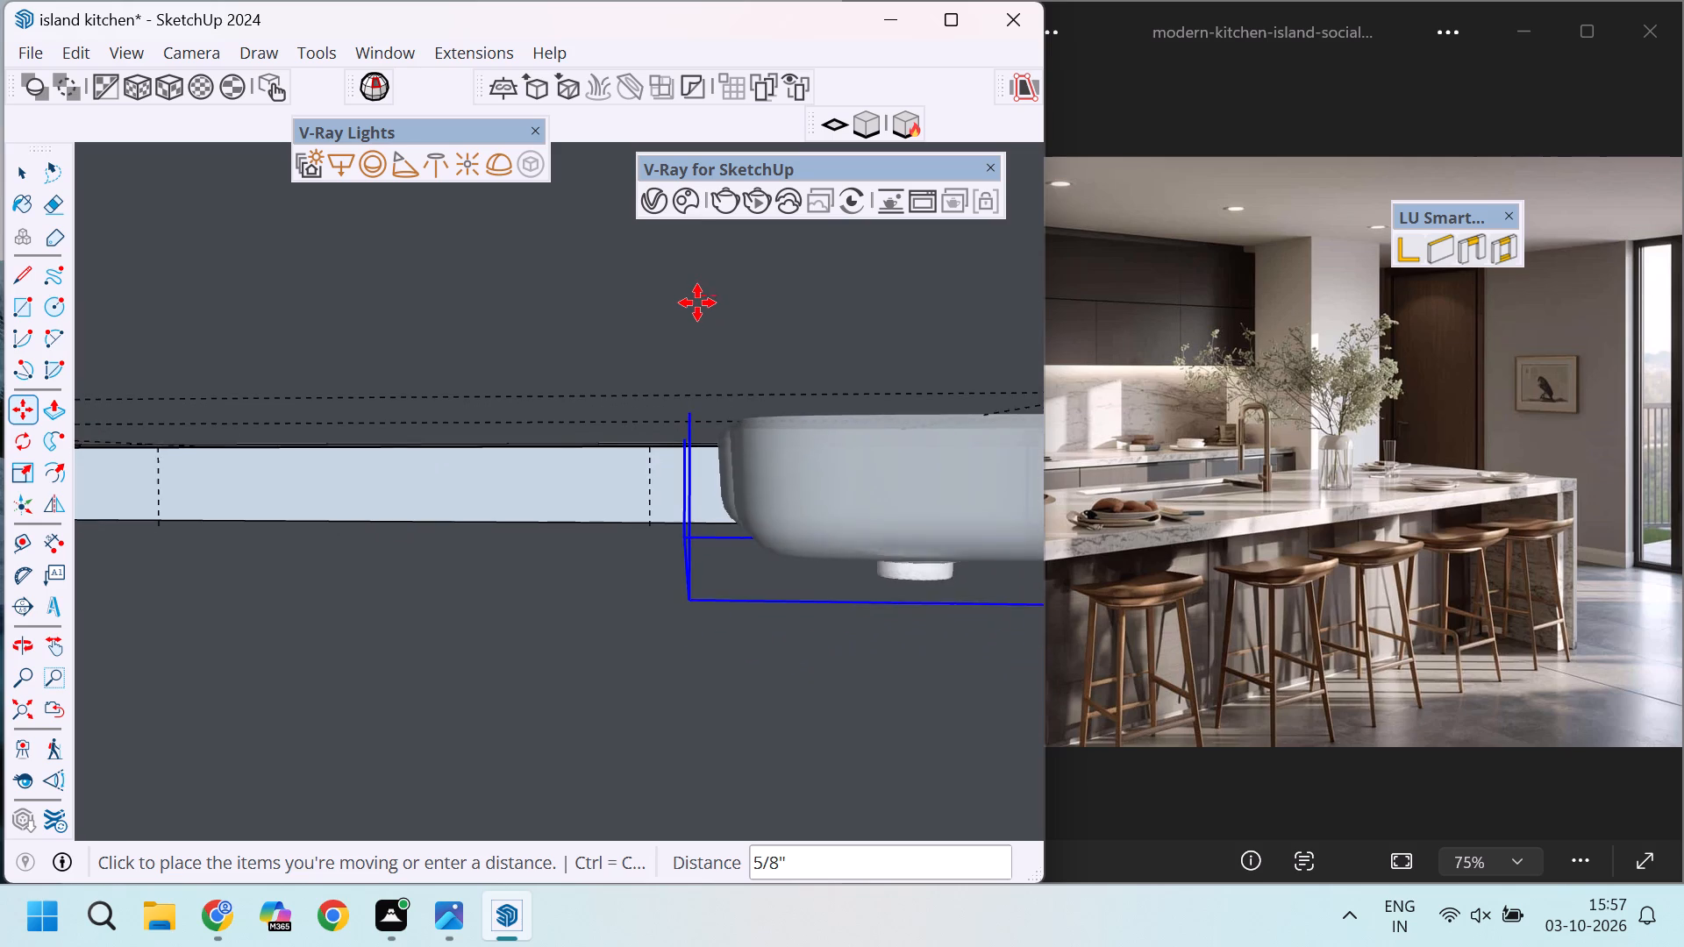
middle_drag(683, 404, 678, 520)
scroll(679, 531, down, 20)
scroll(679, 531, down, 1)
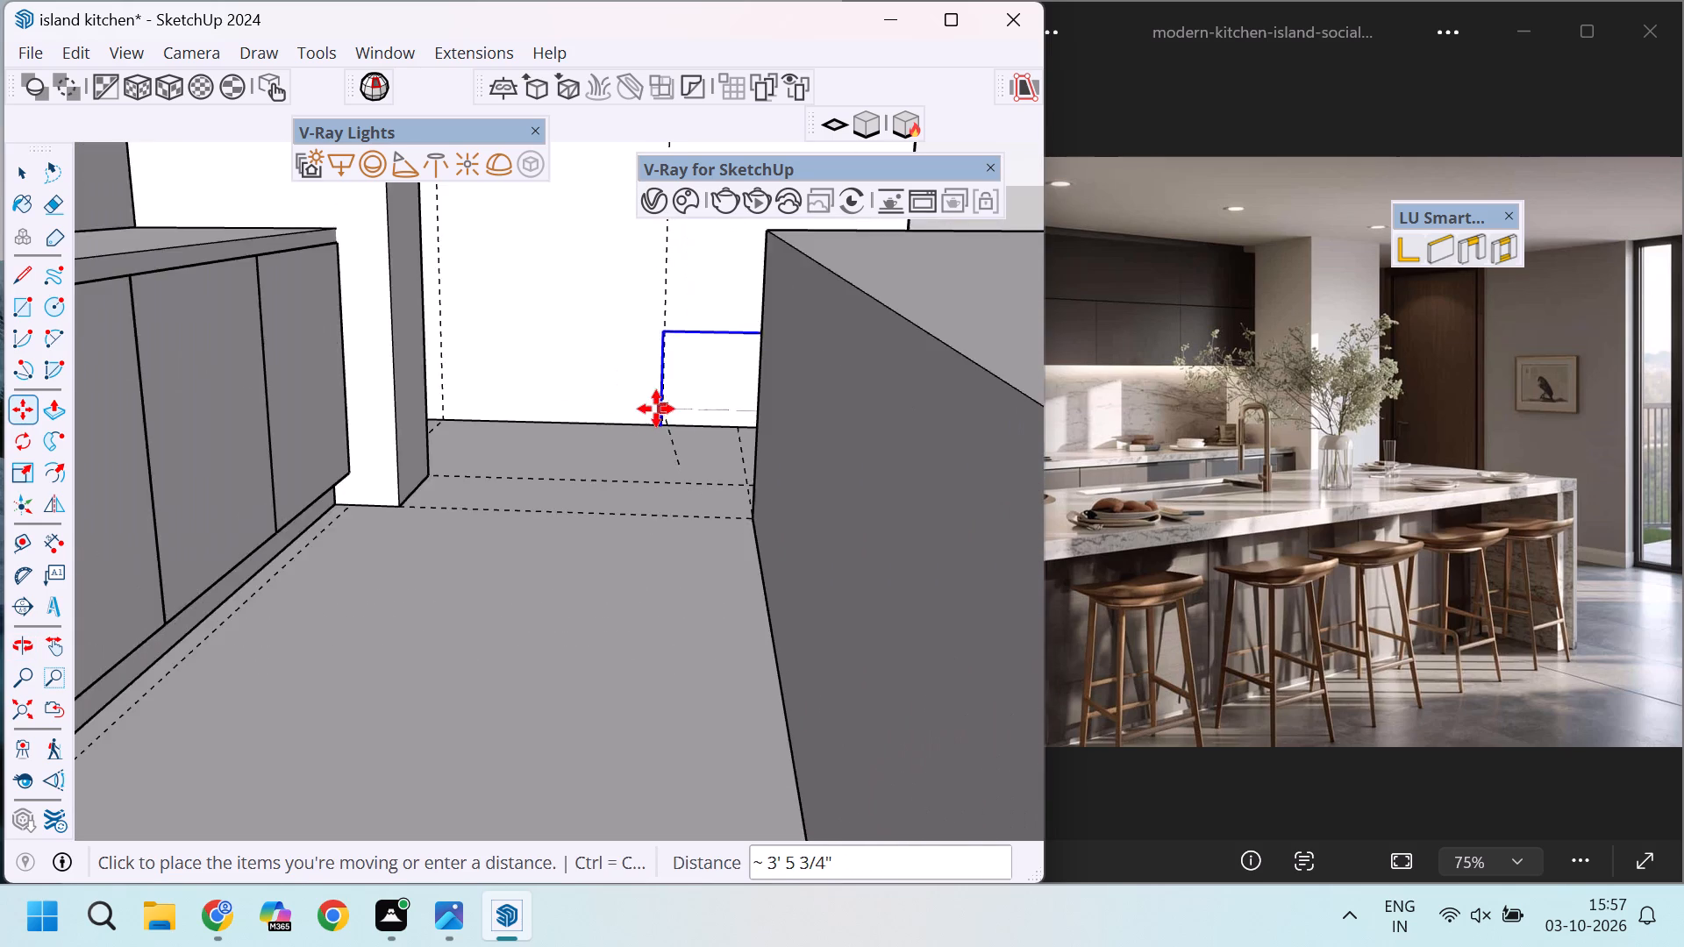
scroll(656, 409, down, 2)
scroll(753, 356, up, 6)
middle_drag(767, 374, 876, 451)
scroll(876, 451, up, 1)
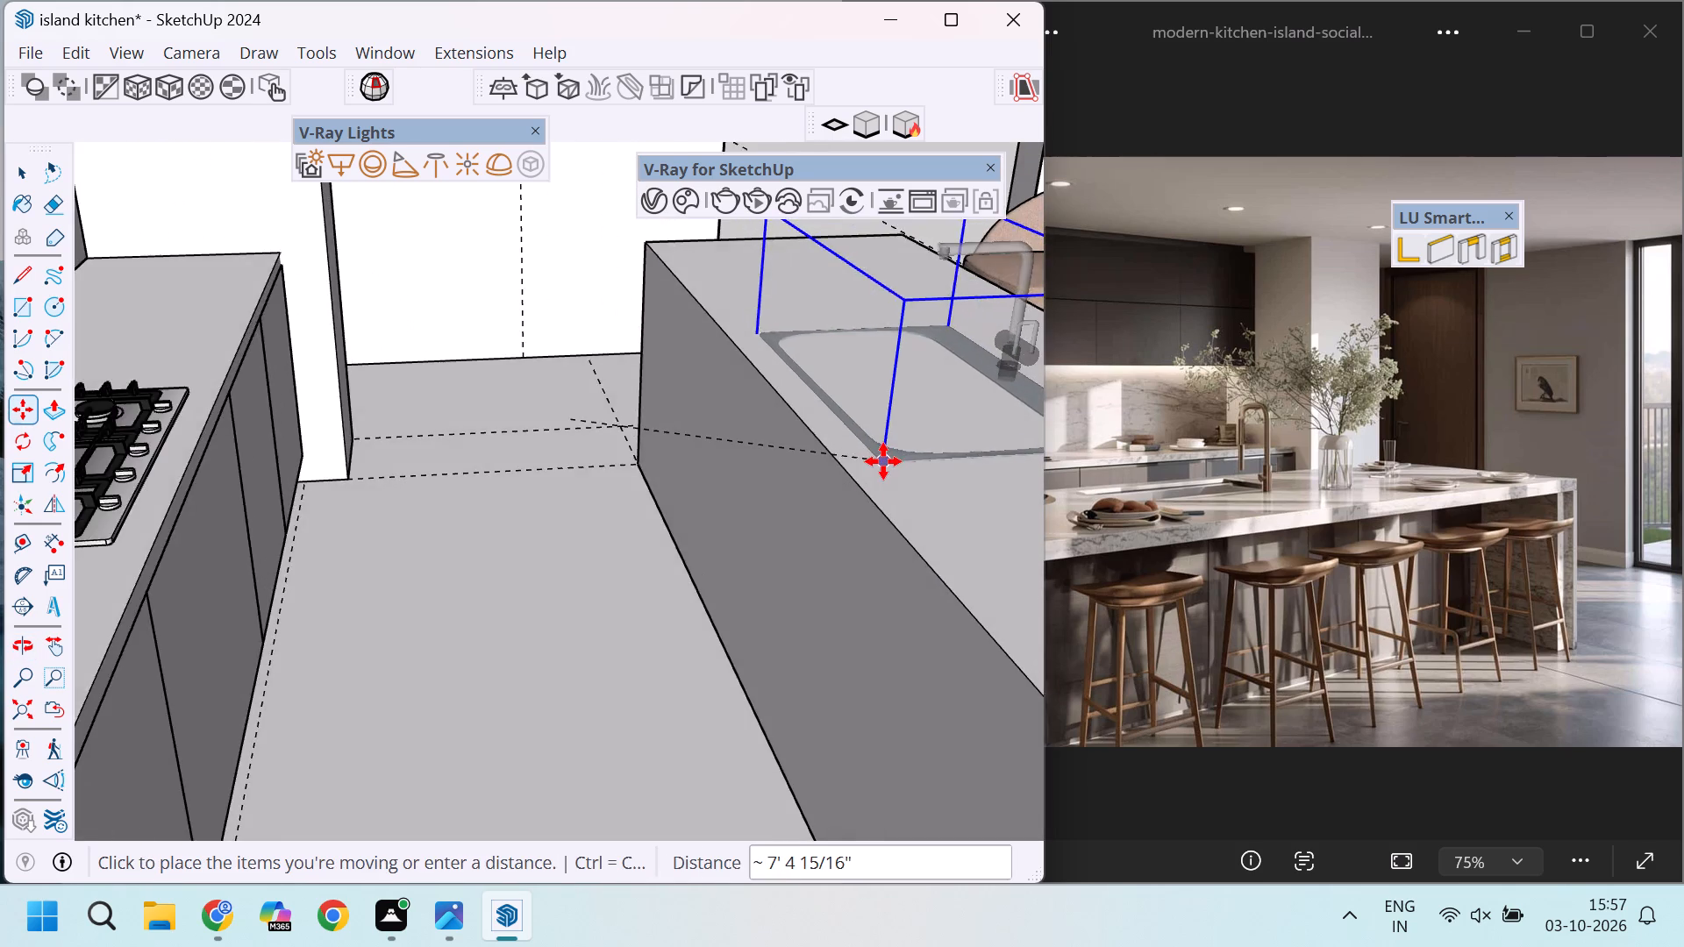
scroll(883, 461, down, 4)
scroll(883, 461, up, 4)
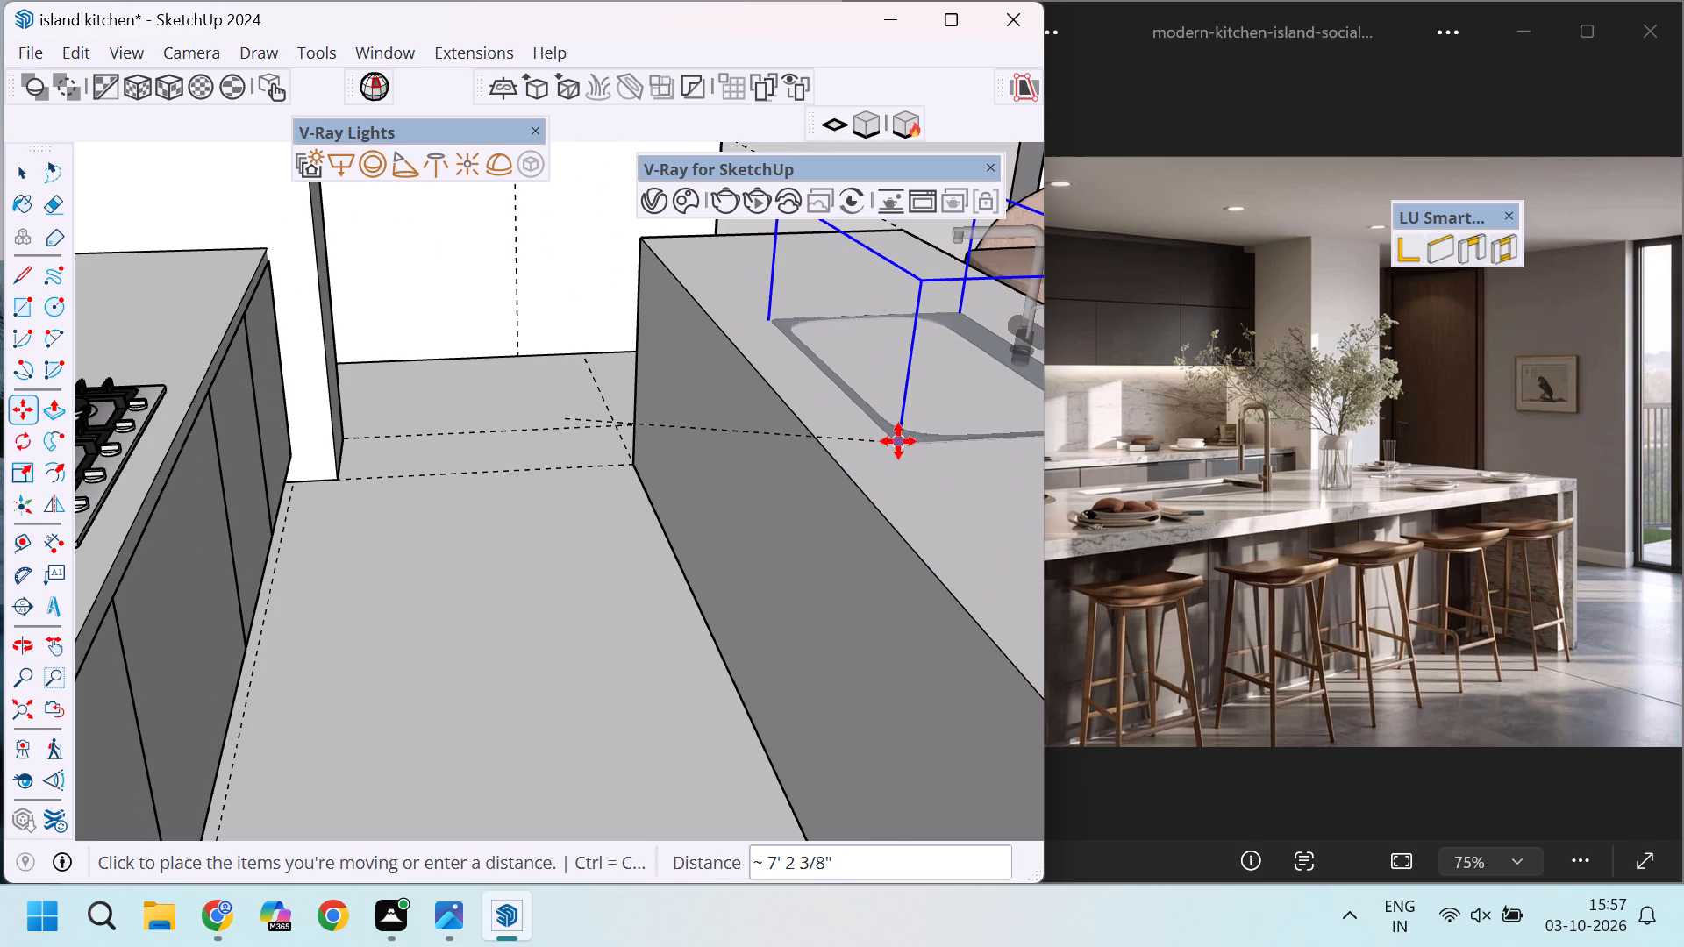
click(881, 421)
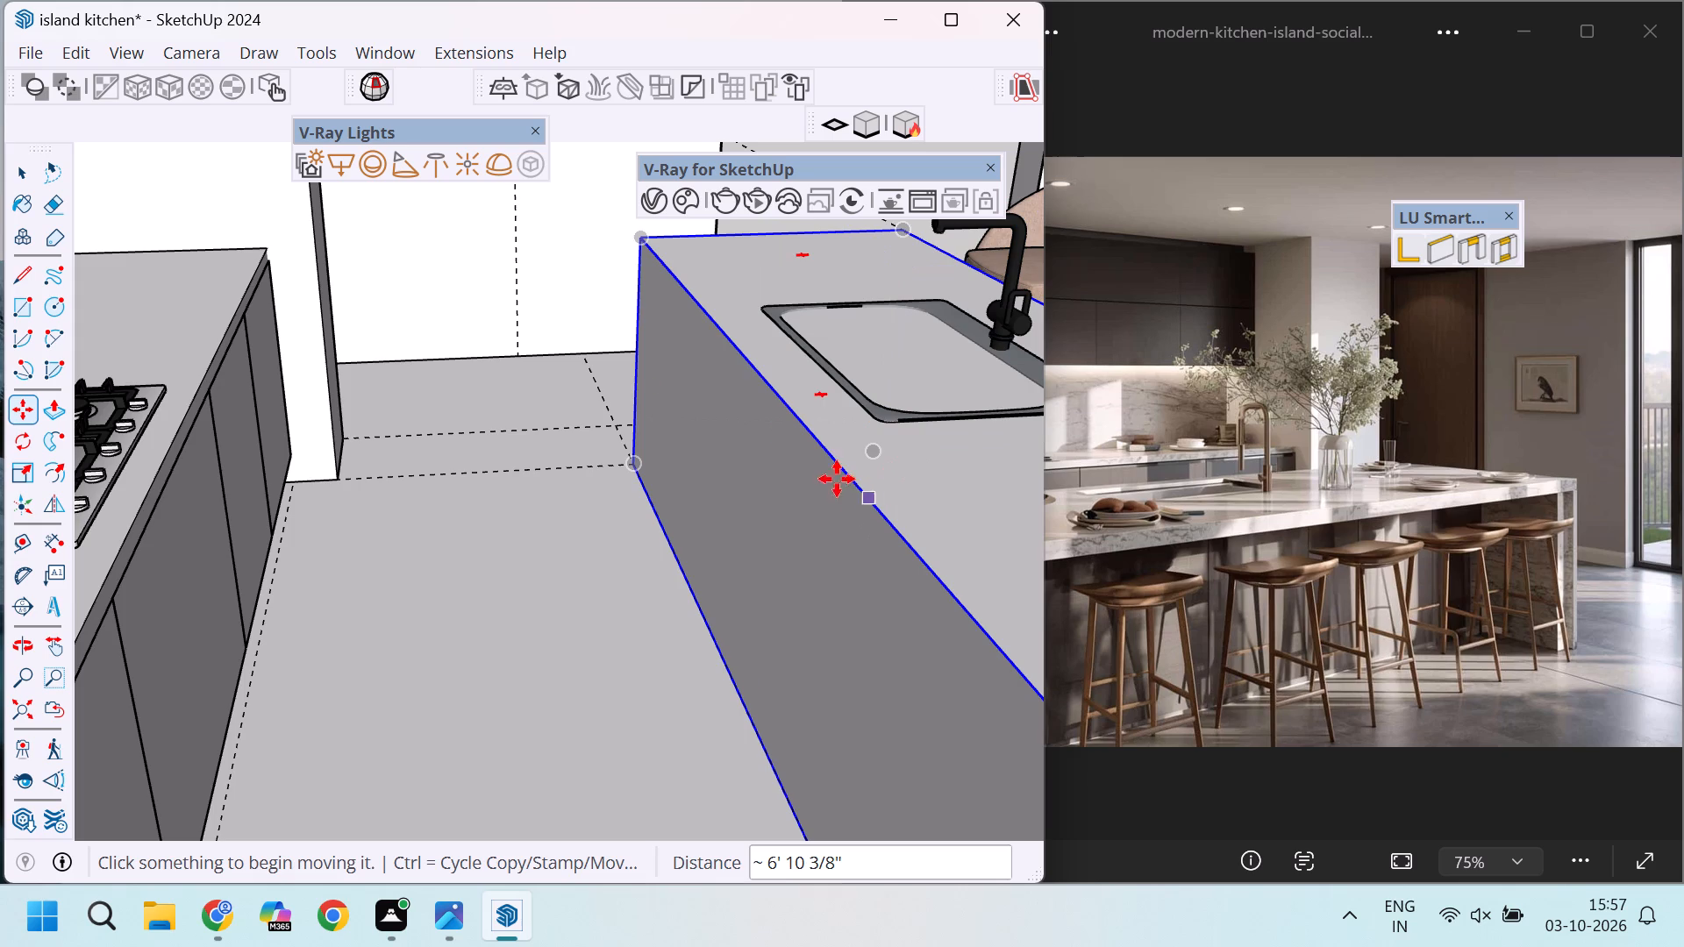
Examine the sink's fit and position on the island worktop, both up close and from further away.
scroll(885, 375, up, 3)
scroll(883, 455, up, 4)
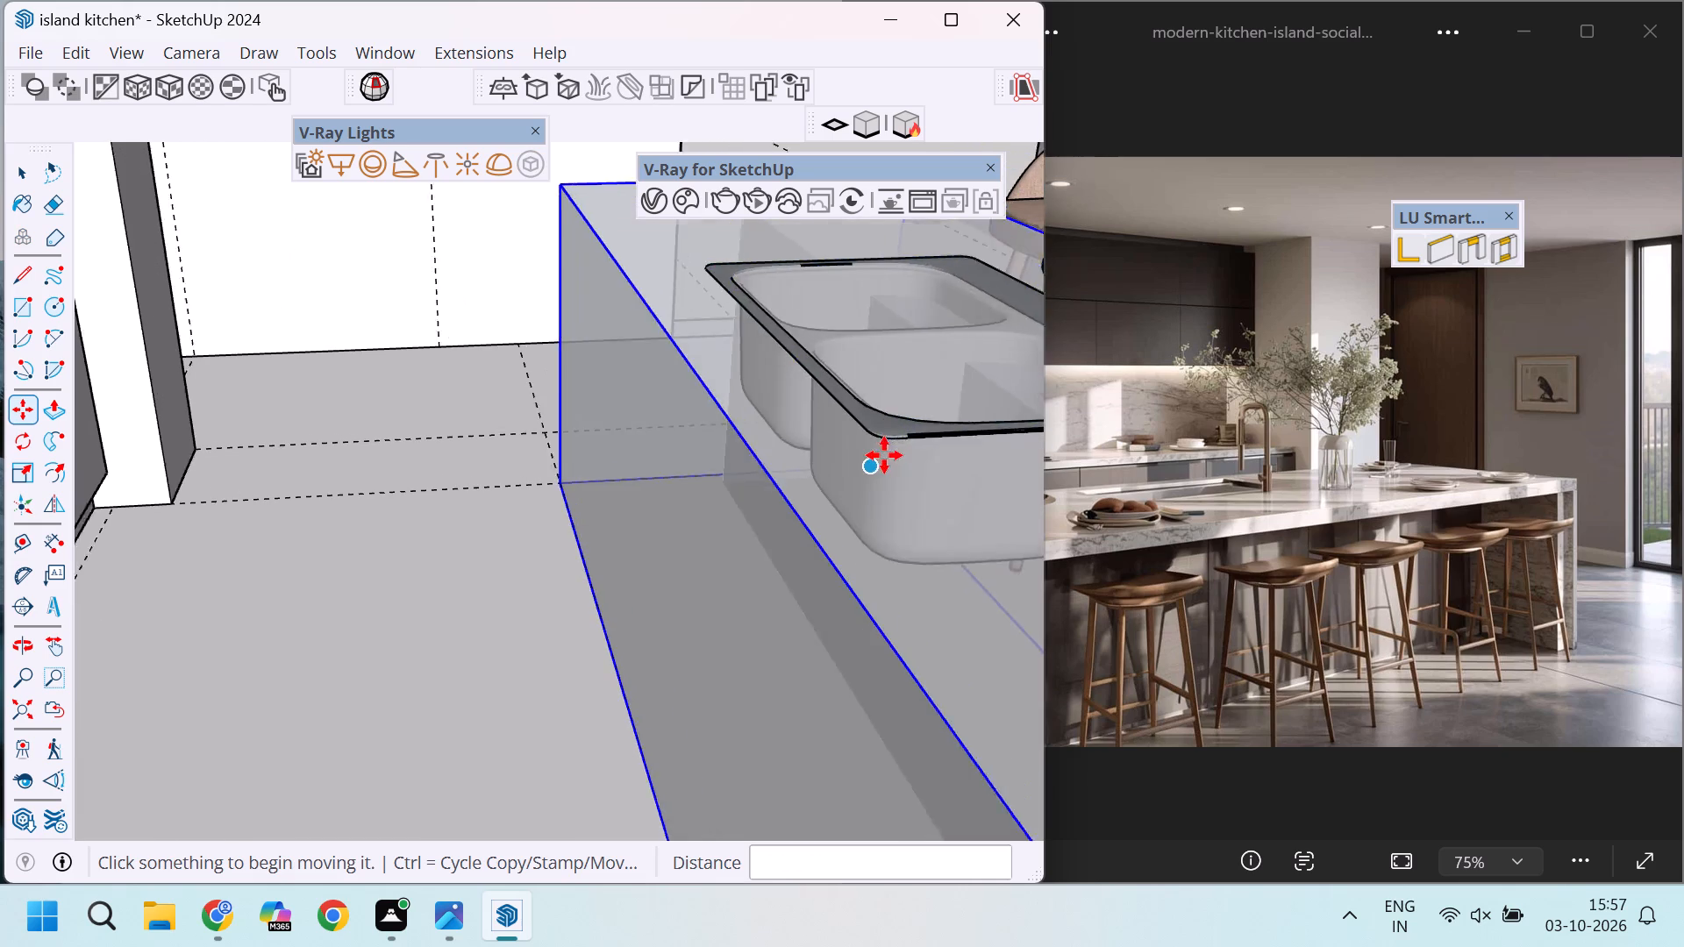
scroll(884, 455, up, 1)
scroll(864, 424, down, 4)
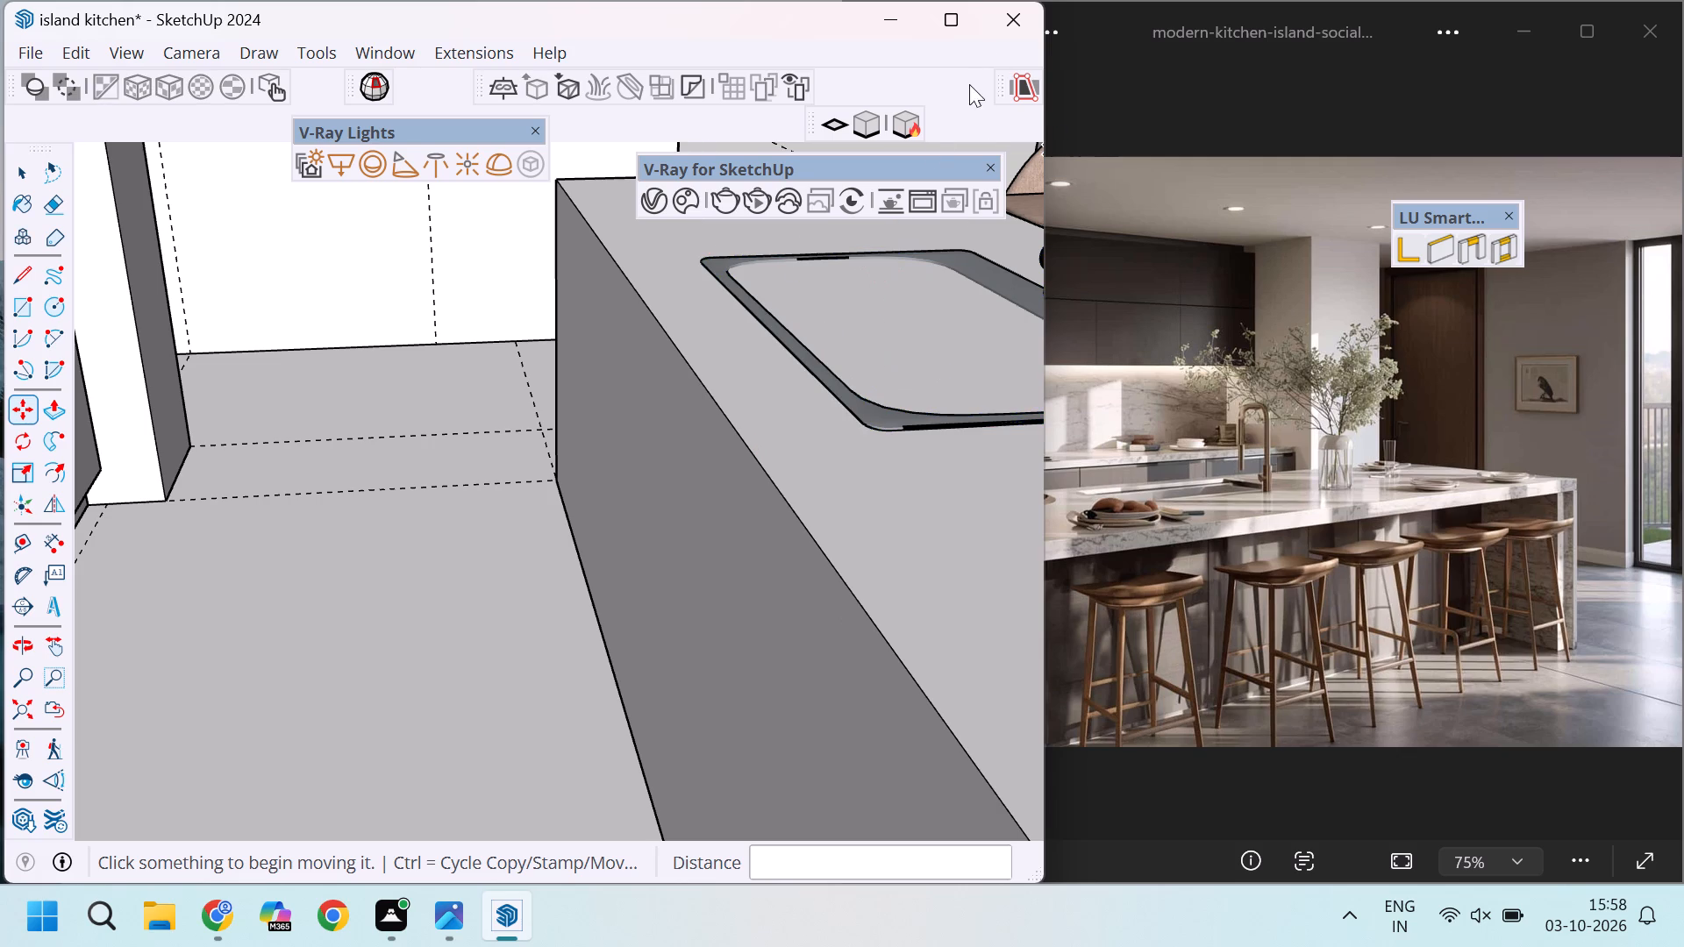
scroll(903, 476, up, 10)
scroll(762, 387, down, 11)
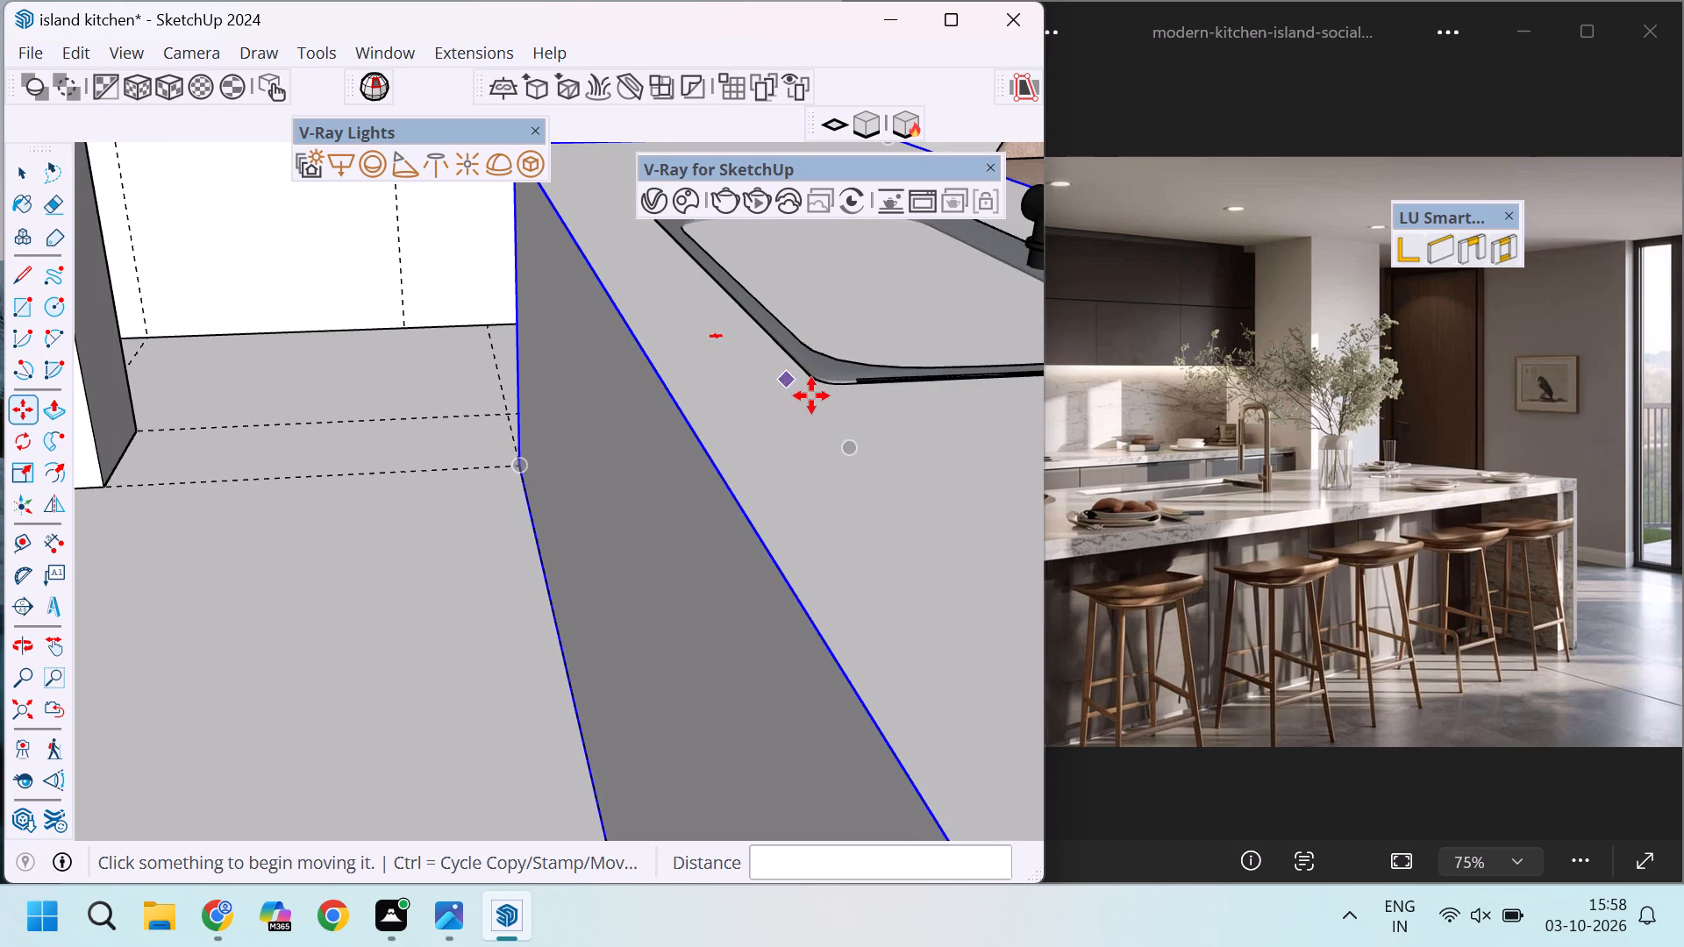
scroll(818, 393, down, 9)
scroll(603, 364, down, 4)
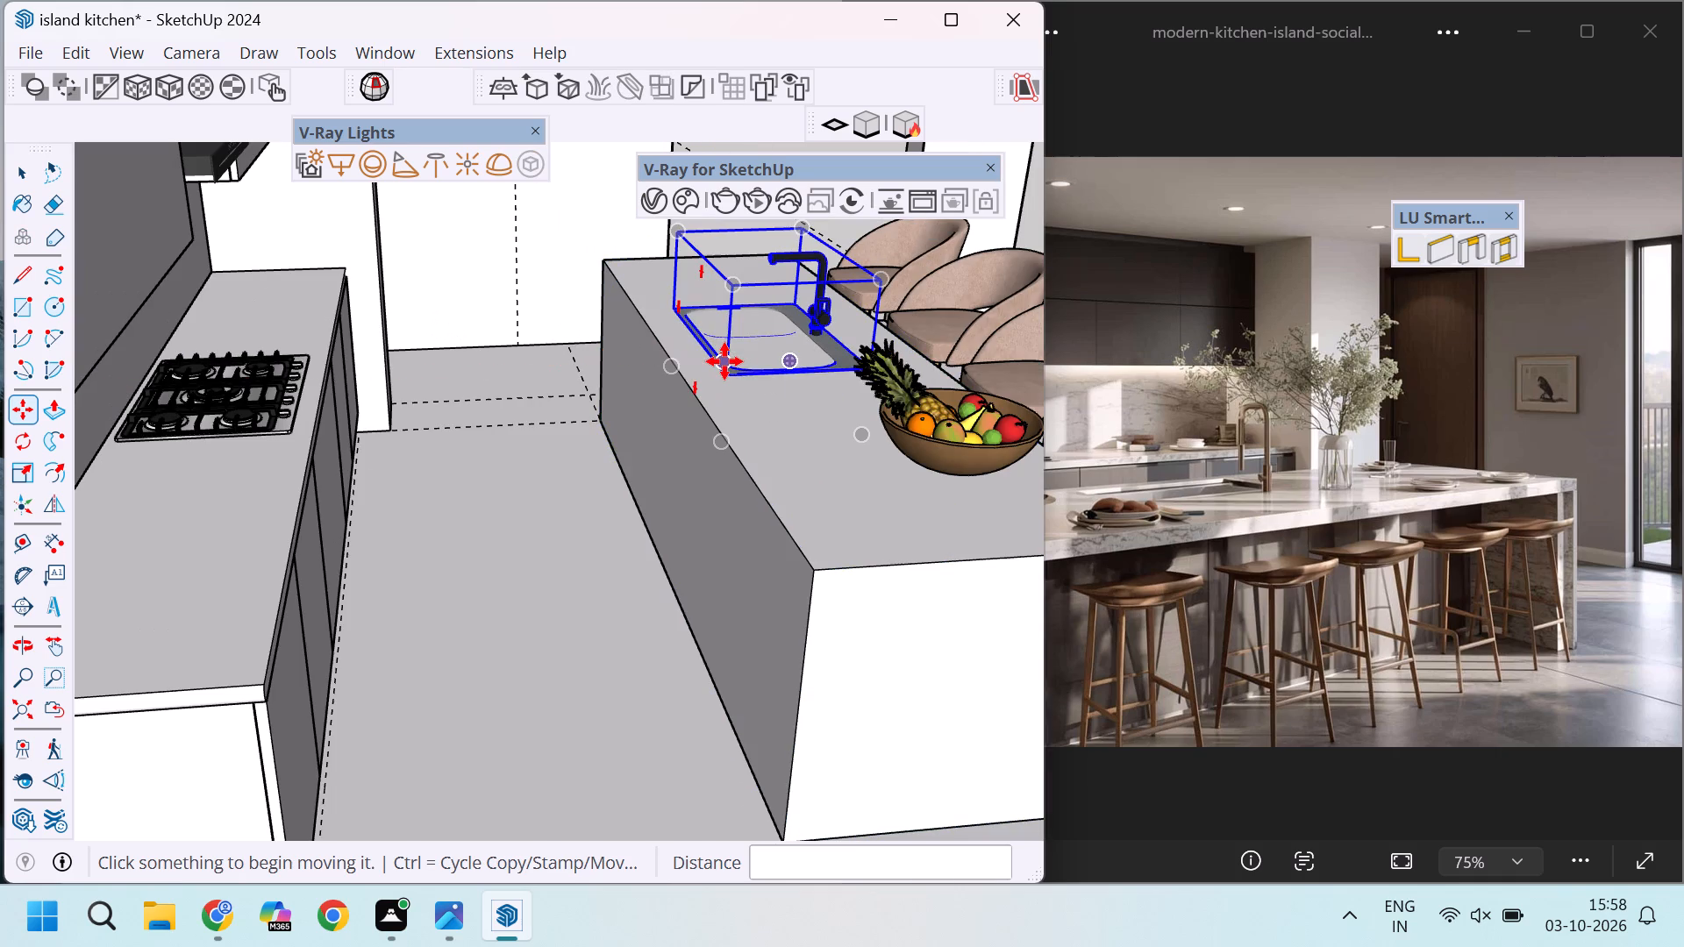
scroll(724, 361, up, 2)
scroll(728, 359, down, 4)
scroll(616, 354, down, 3)
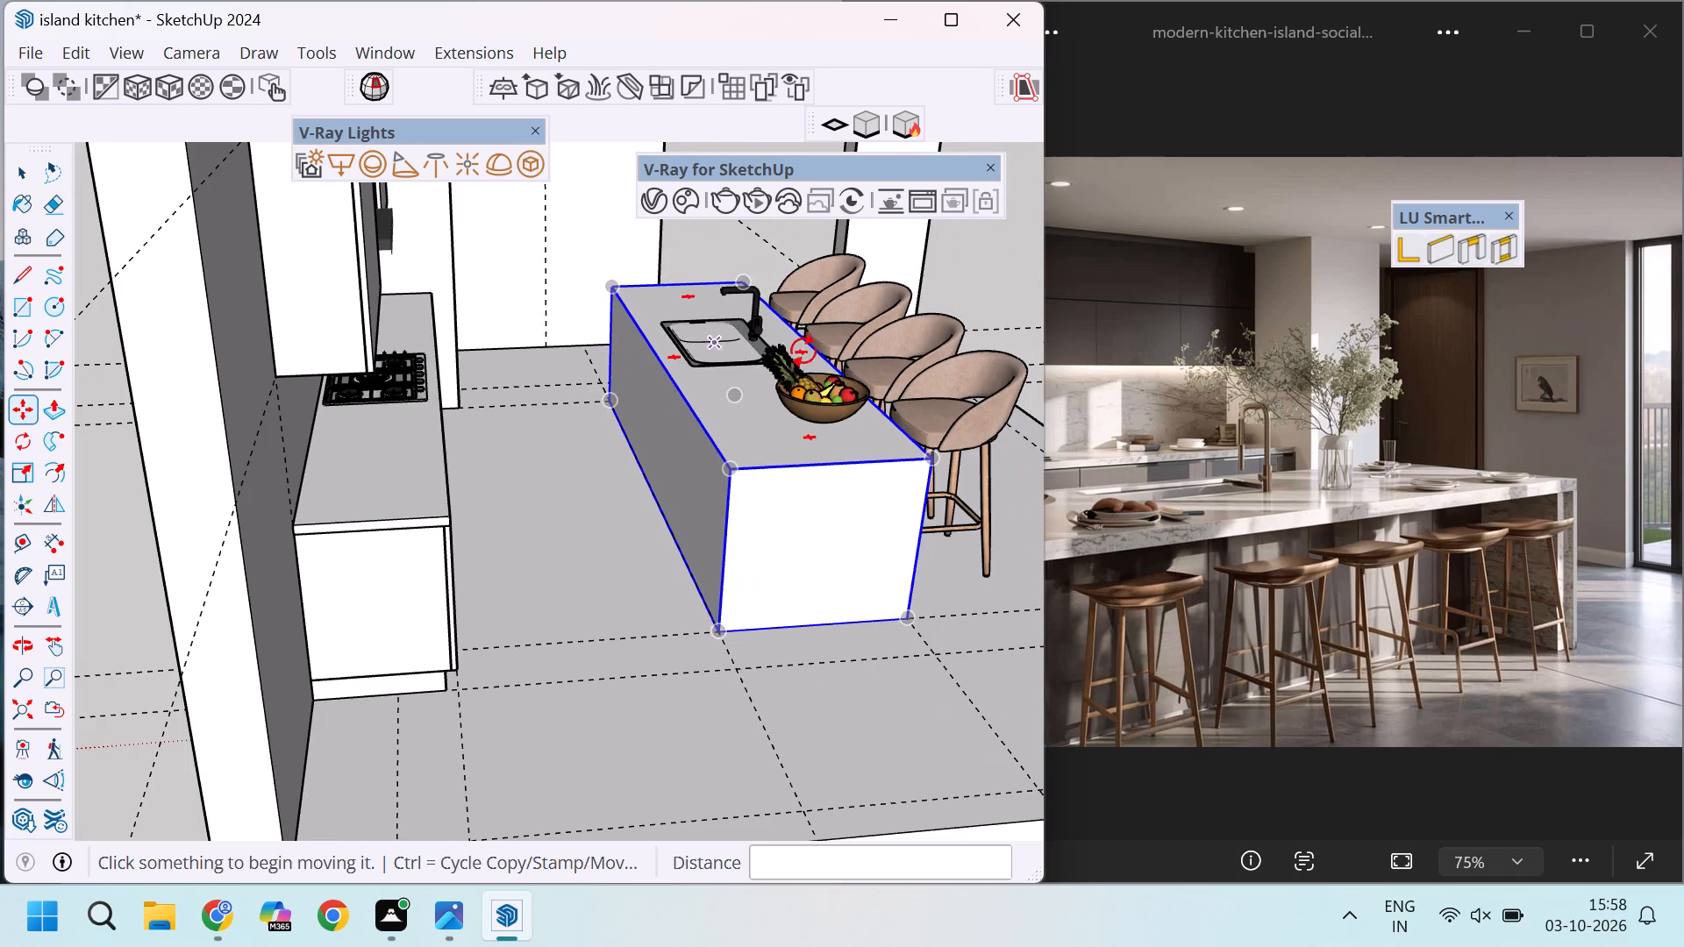
scroll(774, 386, up, 2)
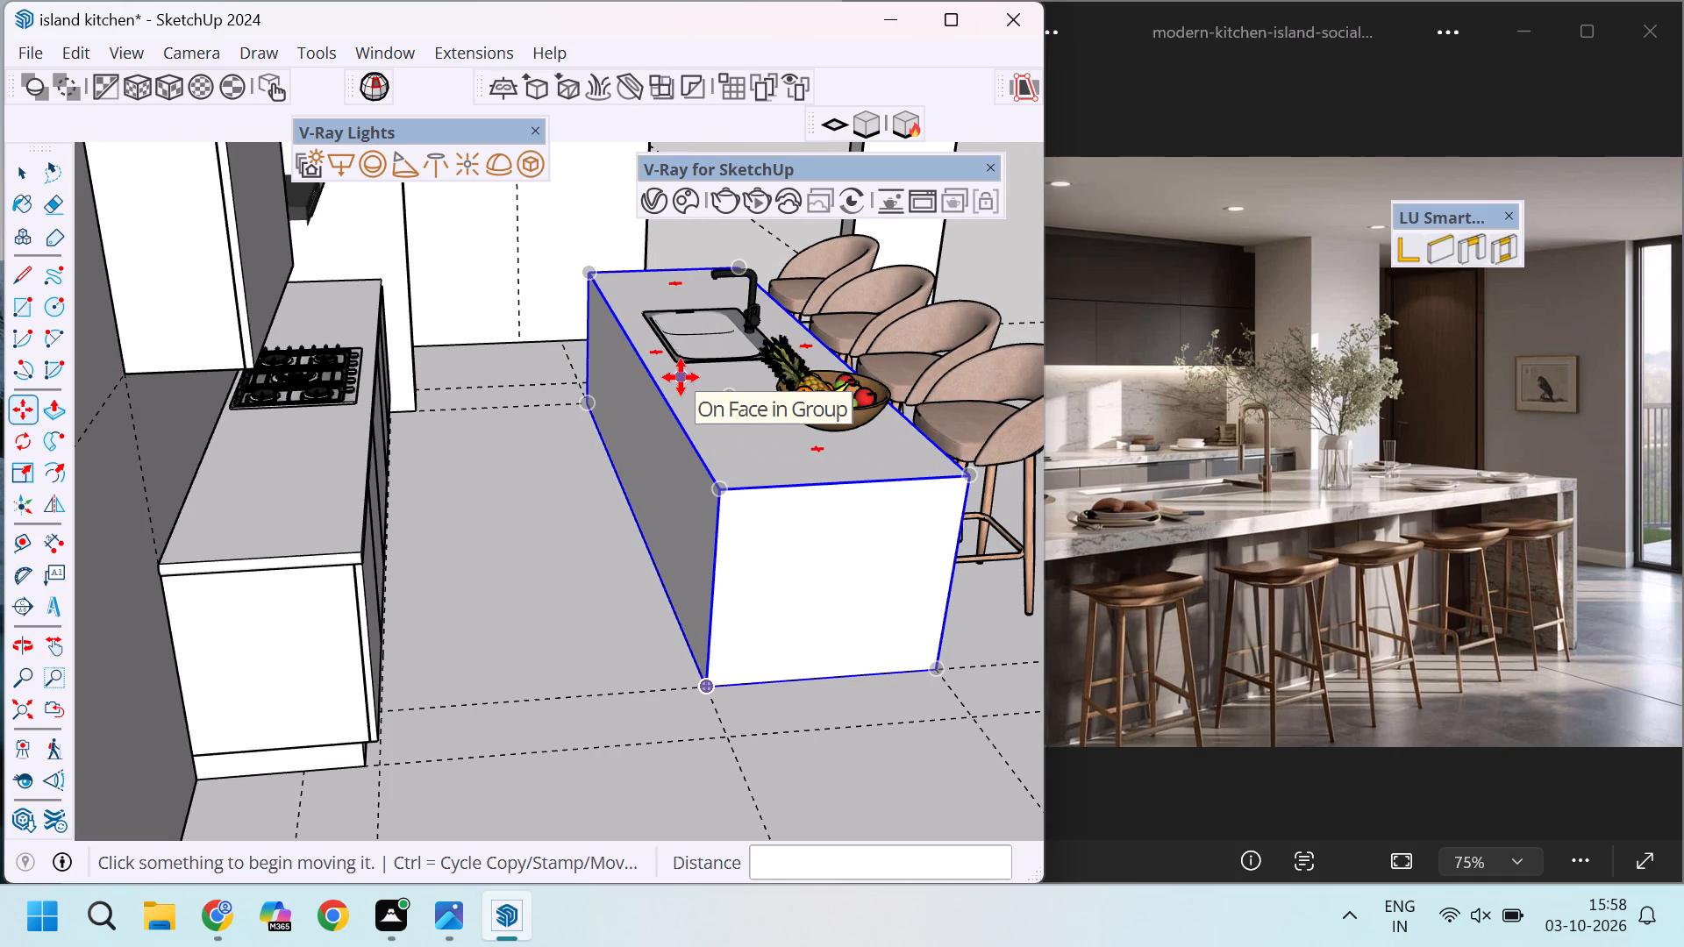
scroll(681, 377, down, 2)
scroll(681, 377, up, 4)
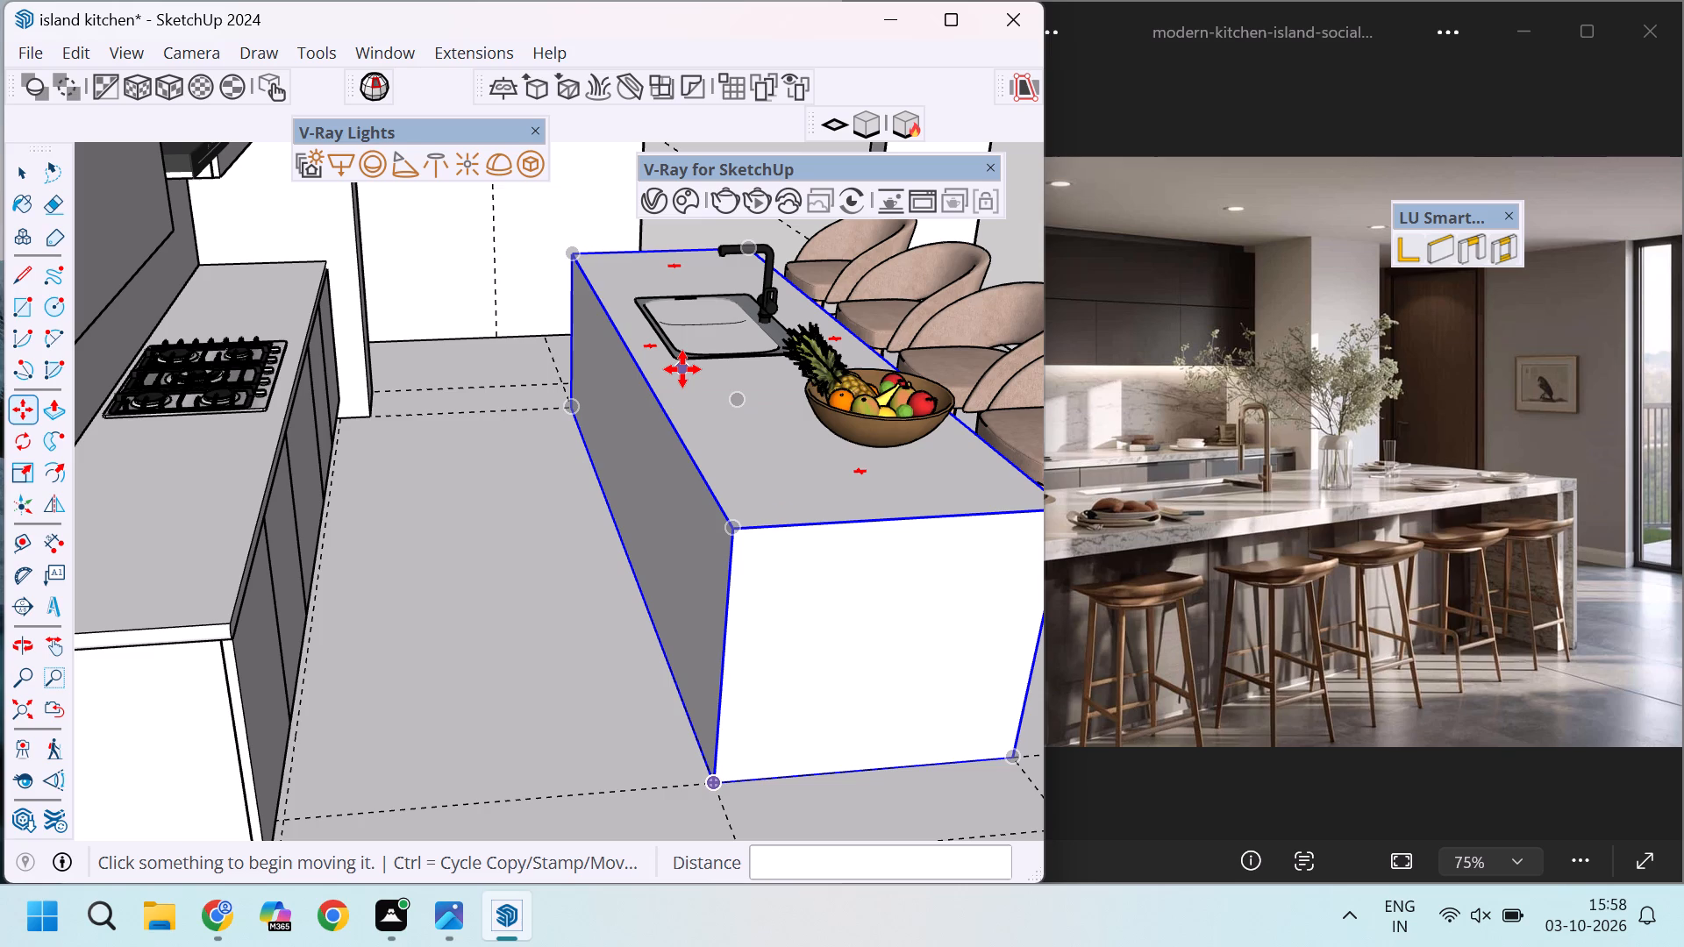
scroll(620, 339, down, 6)
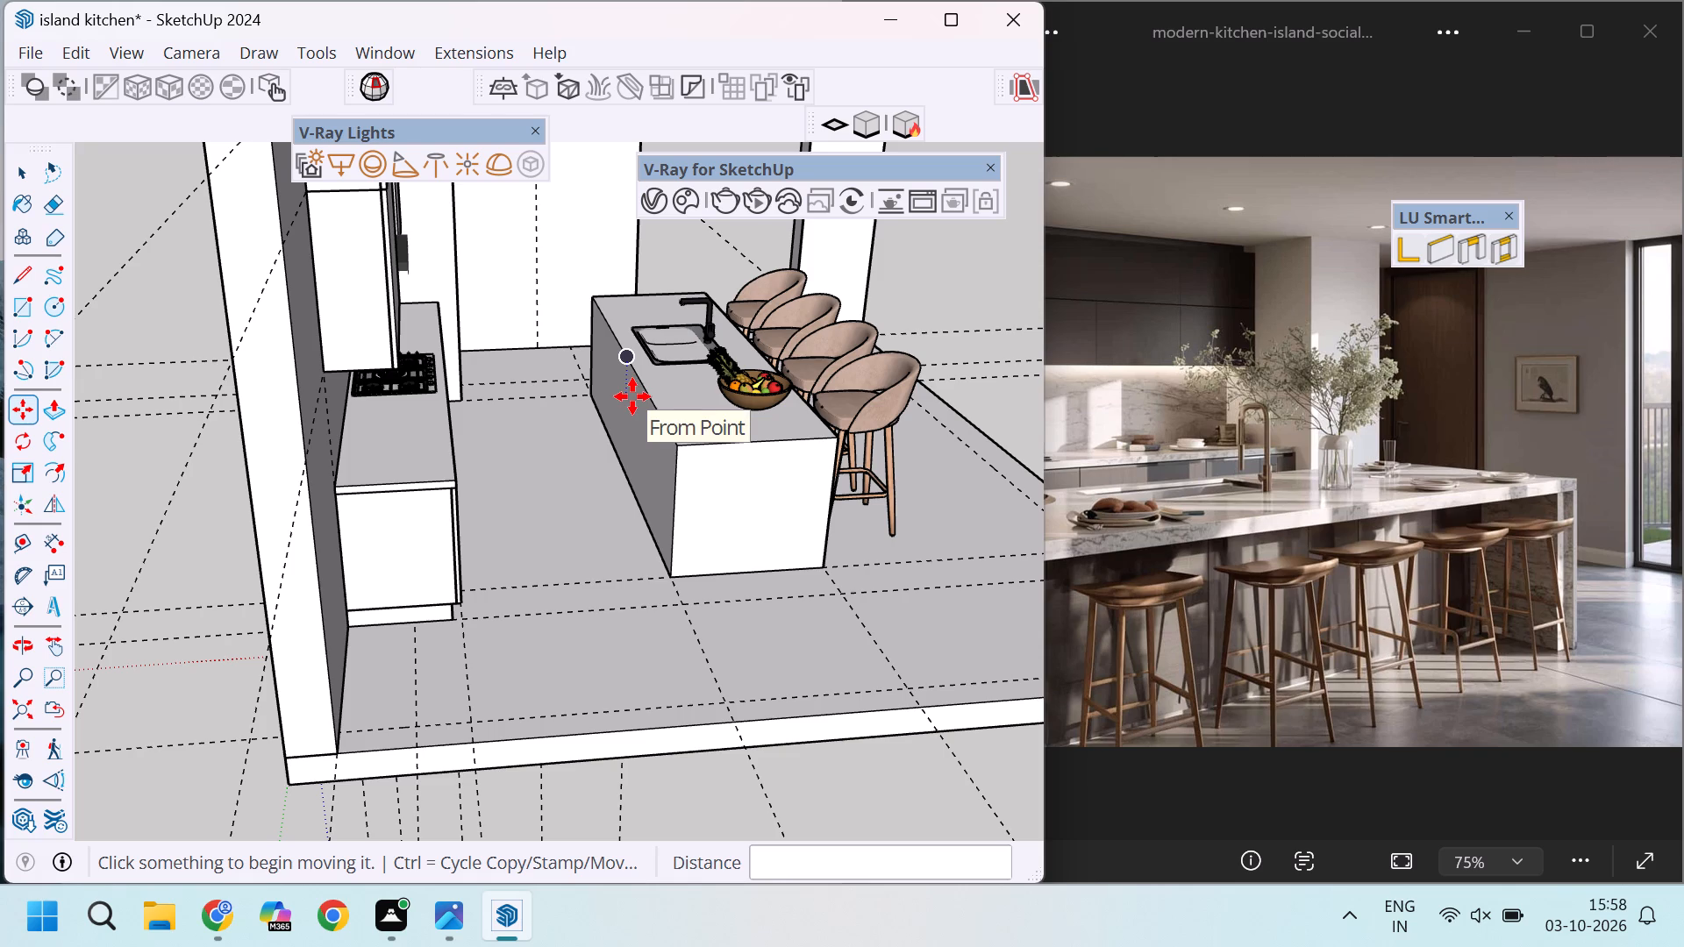
scroll(667, 392, down, 3)
scroll(721, 333, up, 4)
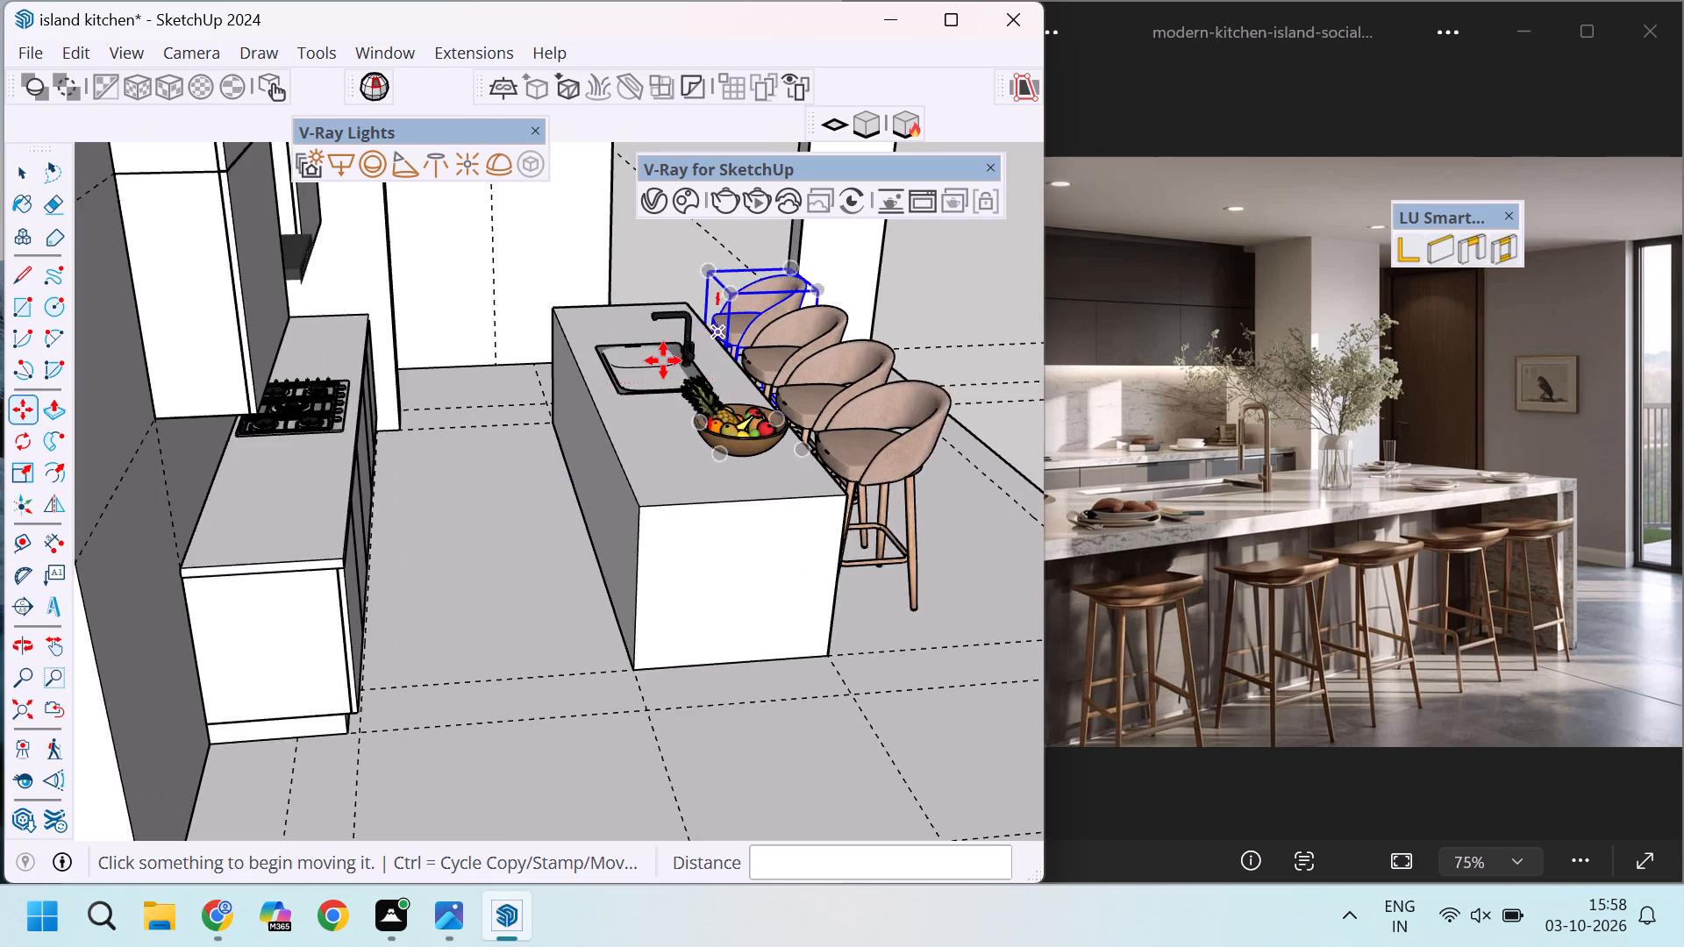
scroll(663, 360, up, 2)
scroll(506, 366, up, 3)
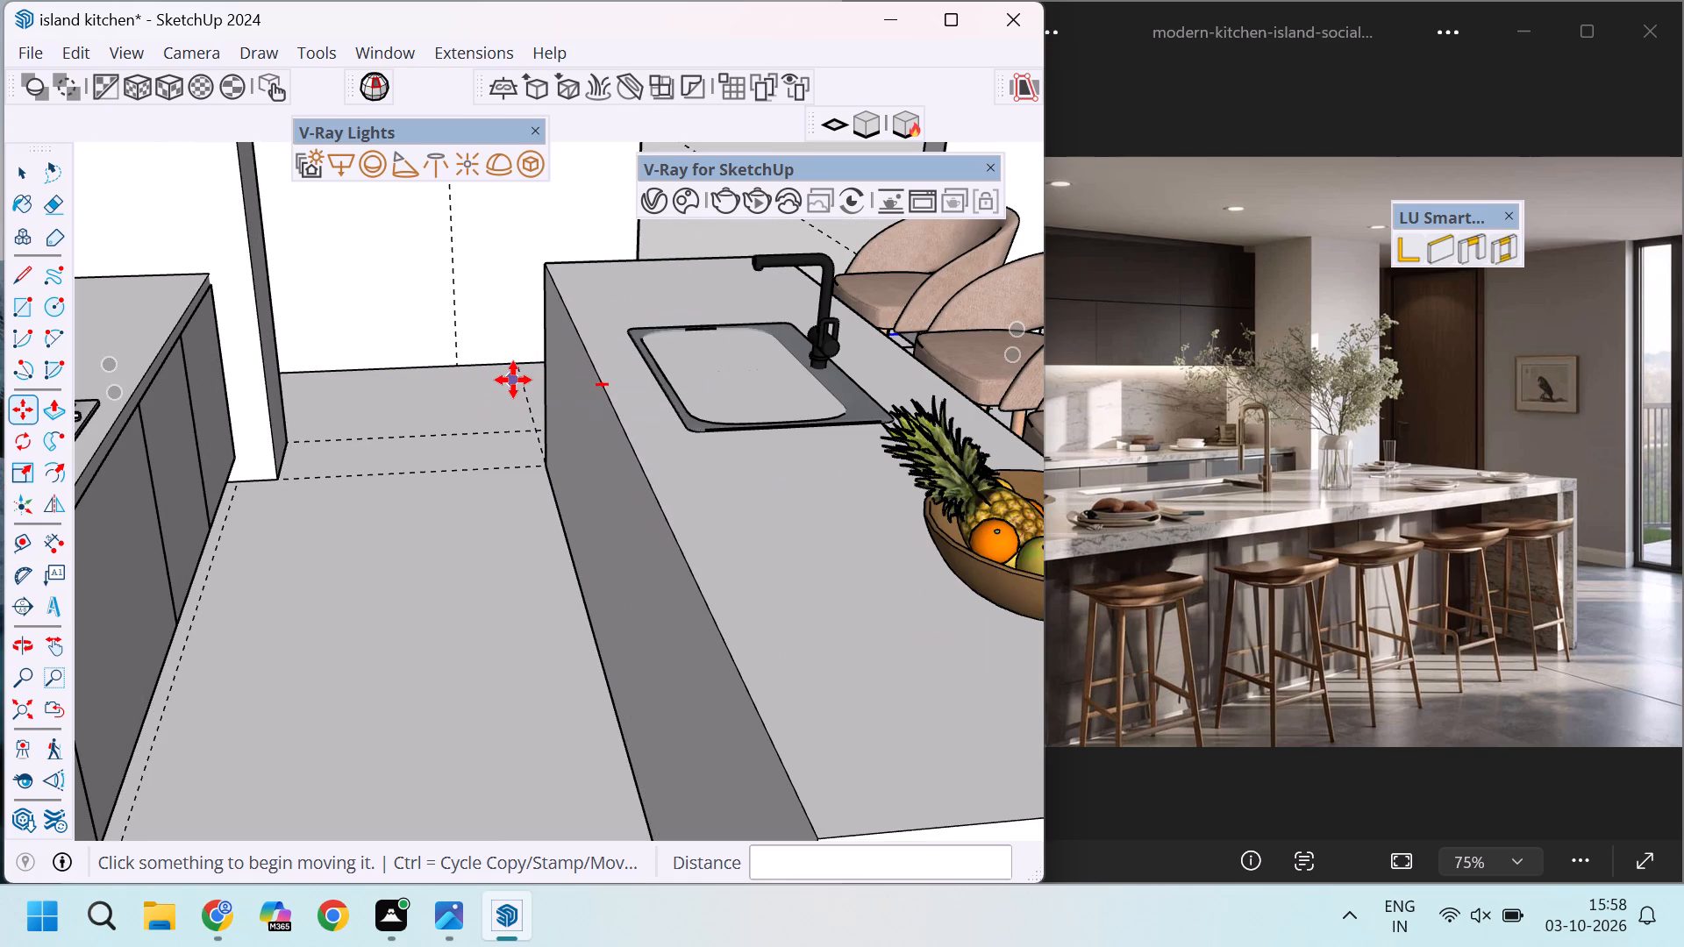
scroll(513, 380, down, 2)
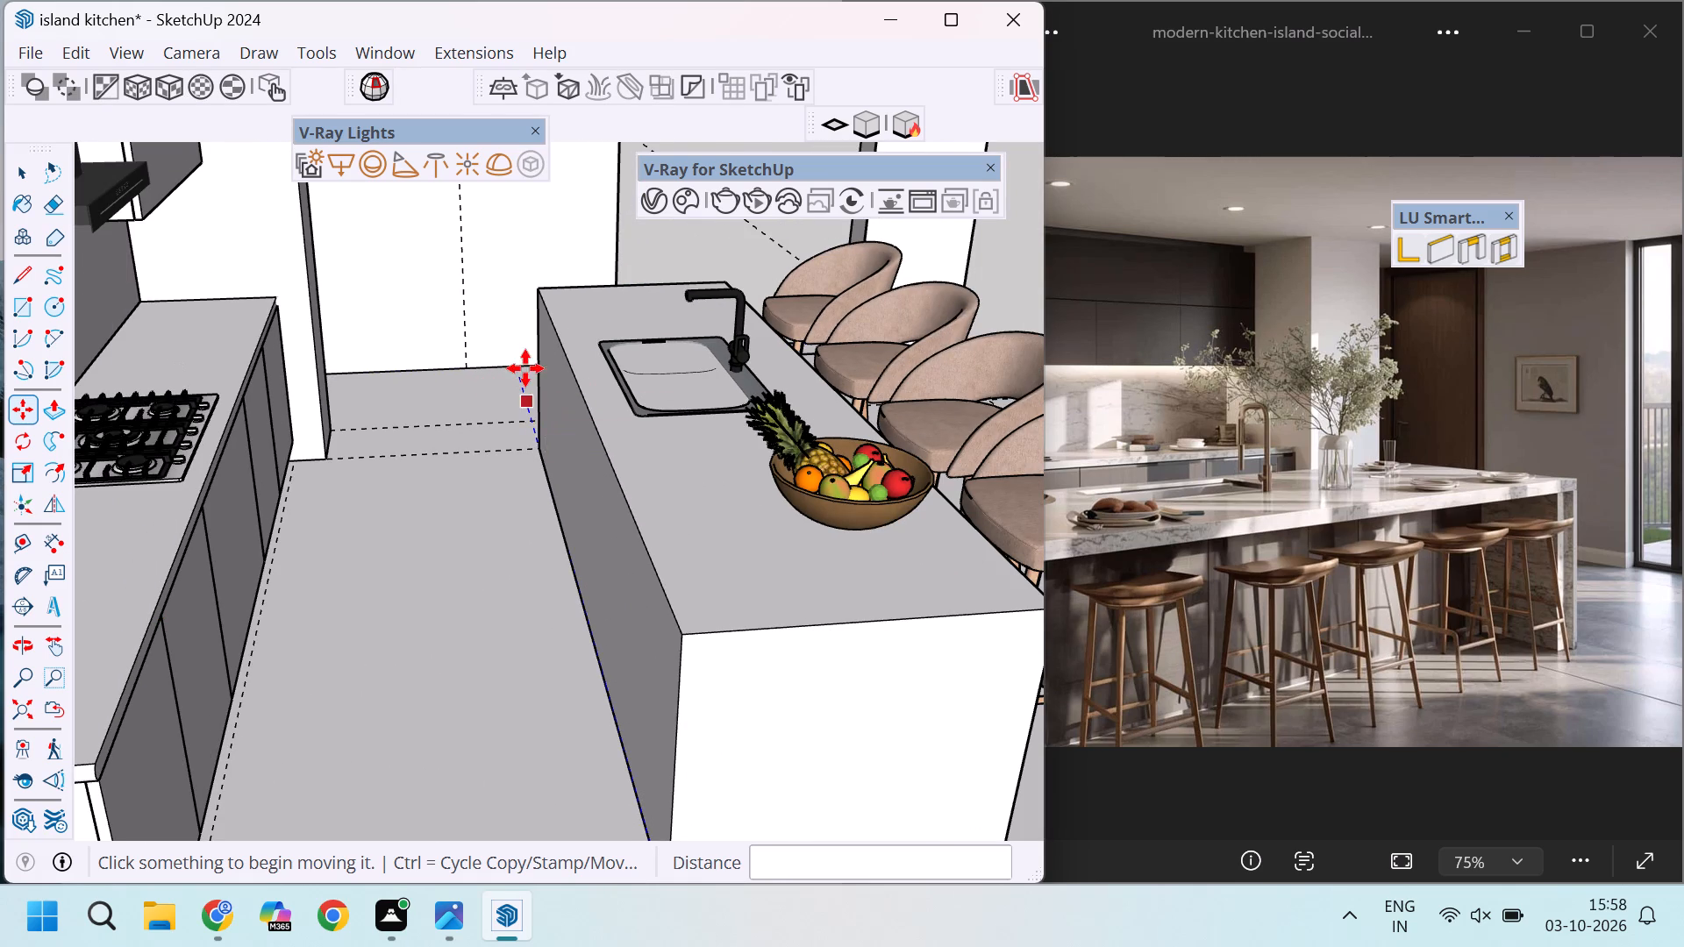
scroll(525, 368, up, 9)
scroll(526, 409, down, 4)
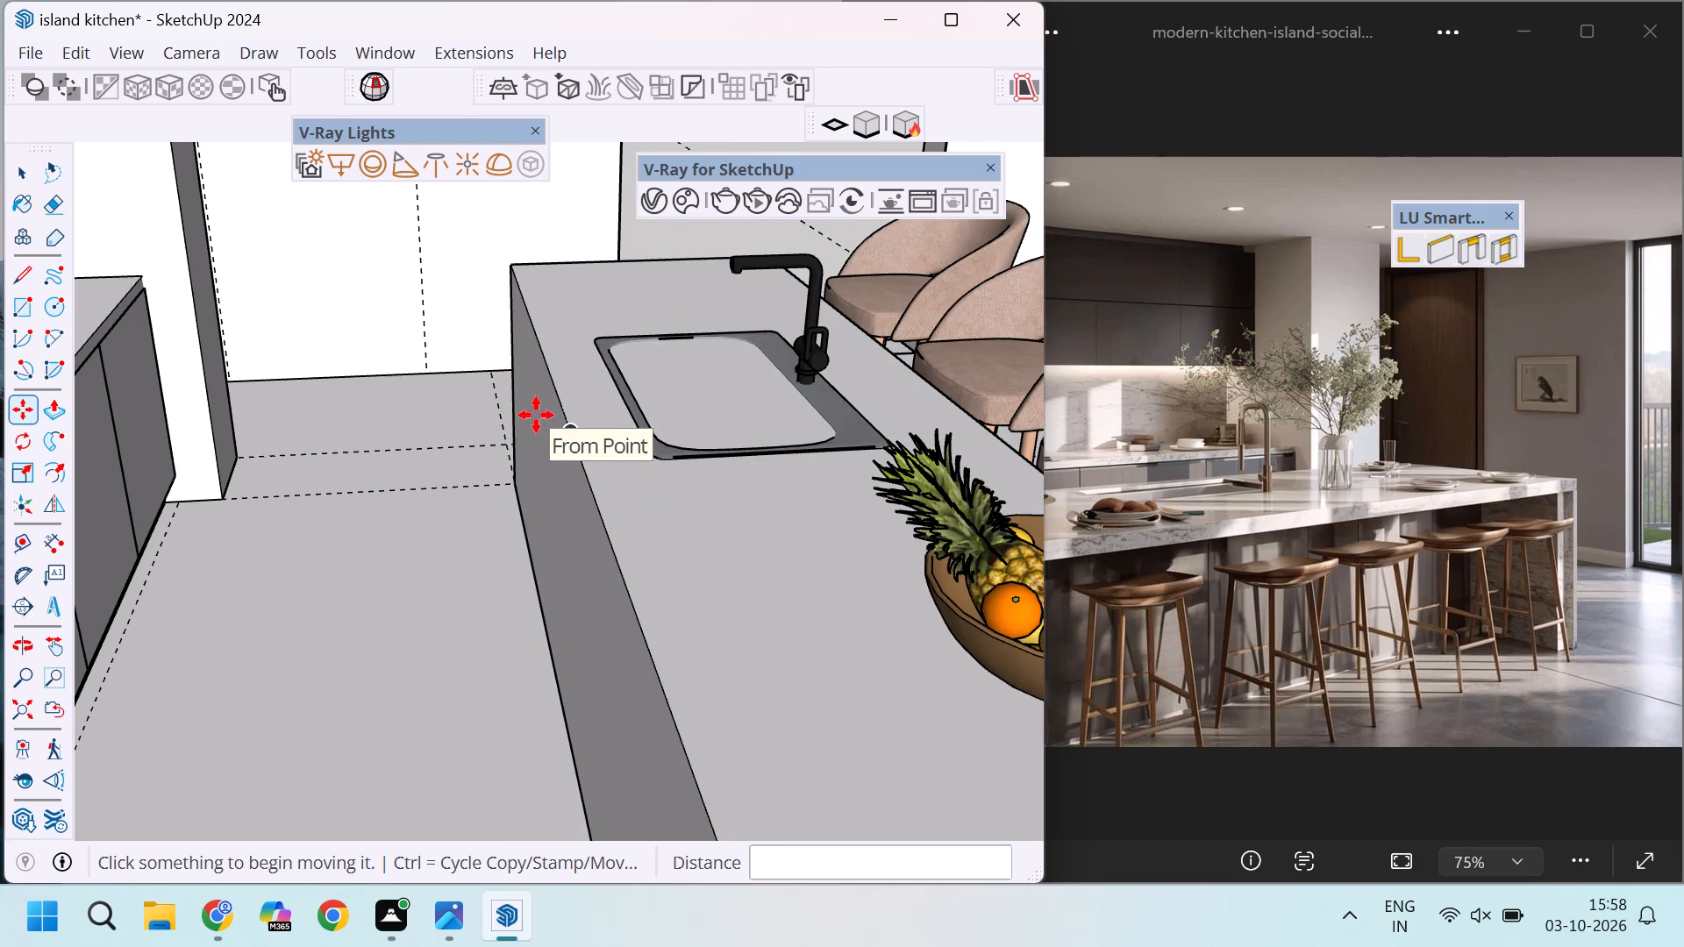
Turn on the back edges display to inspect the island and hob counter against the reference photo, and turn it off again.
key(k)
scroll(506, 523, up, 1)
middle_drag(506, 523, 836, 433)
scroll(562, 360, down, 3)
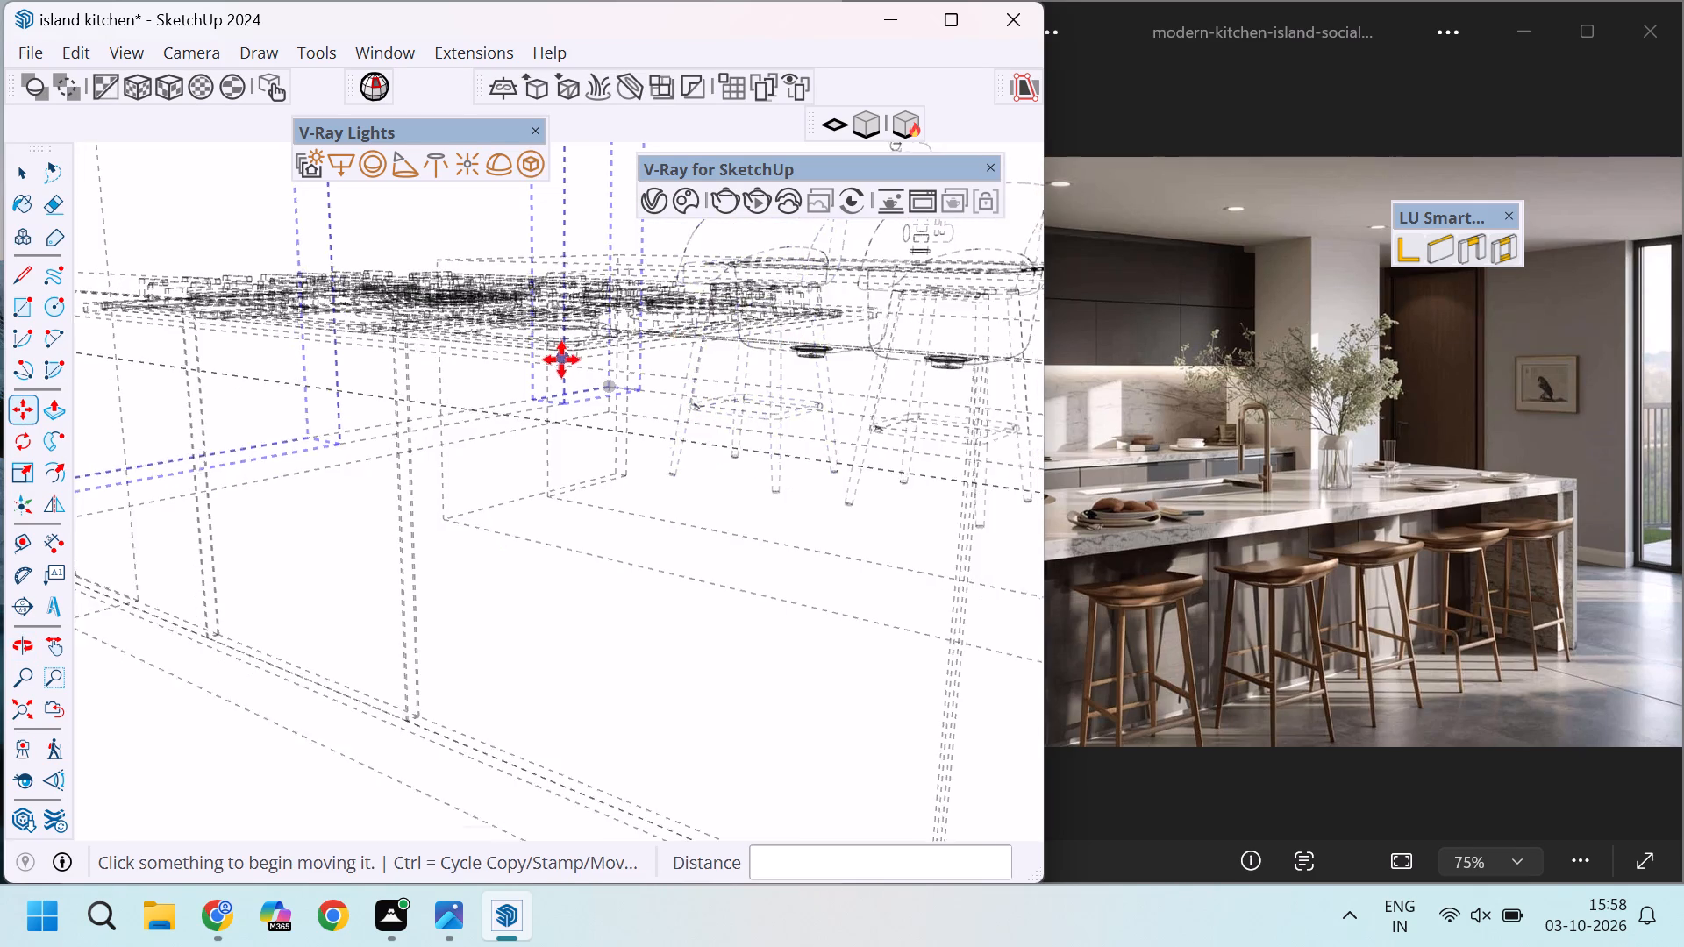
scroll(1054, 277, up, 15)
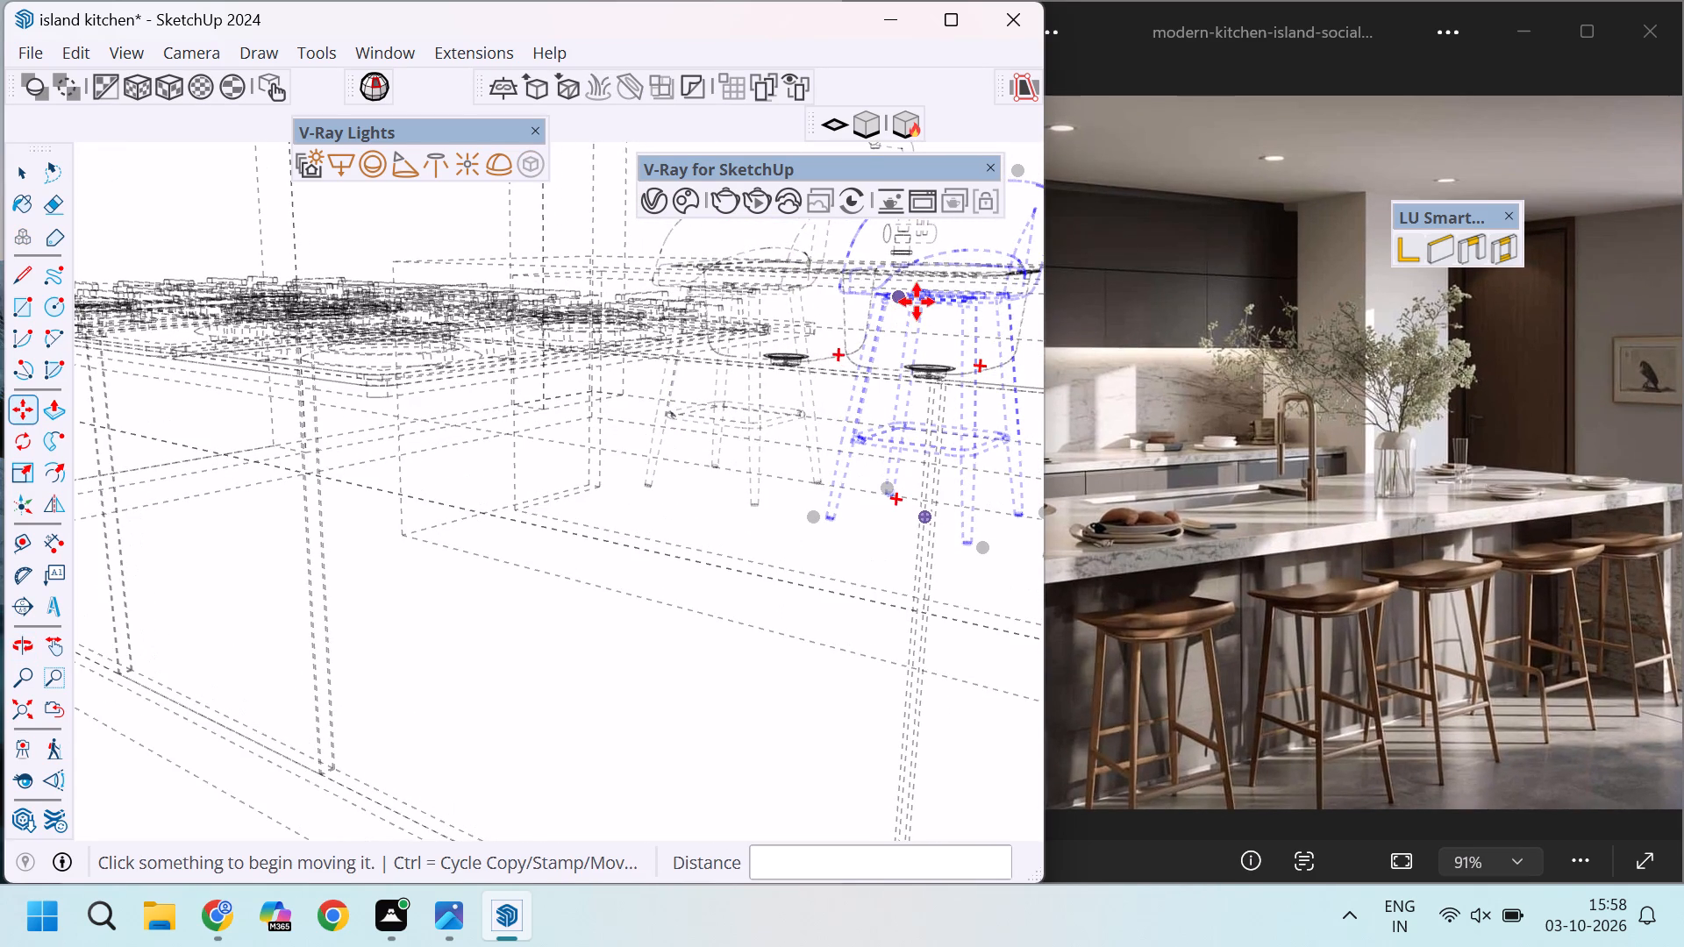
scroll(368, 479, down, 5)
scroll(457, 470, down, 8)
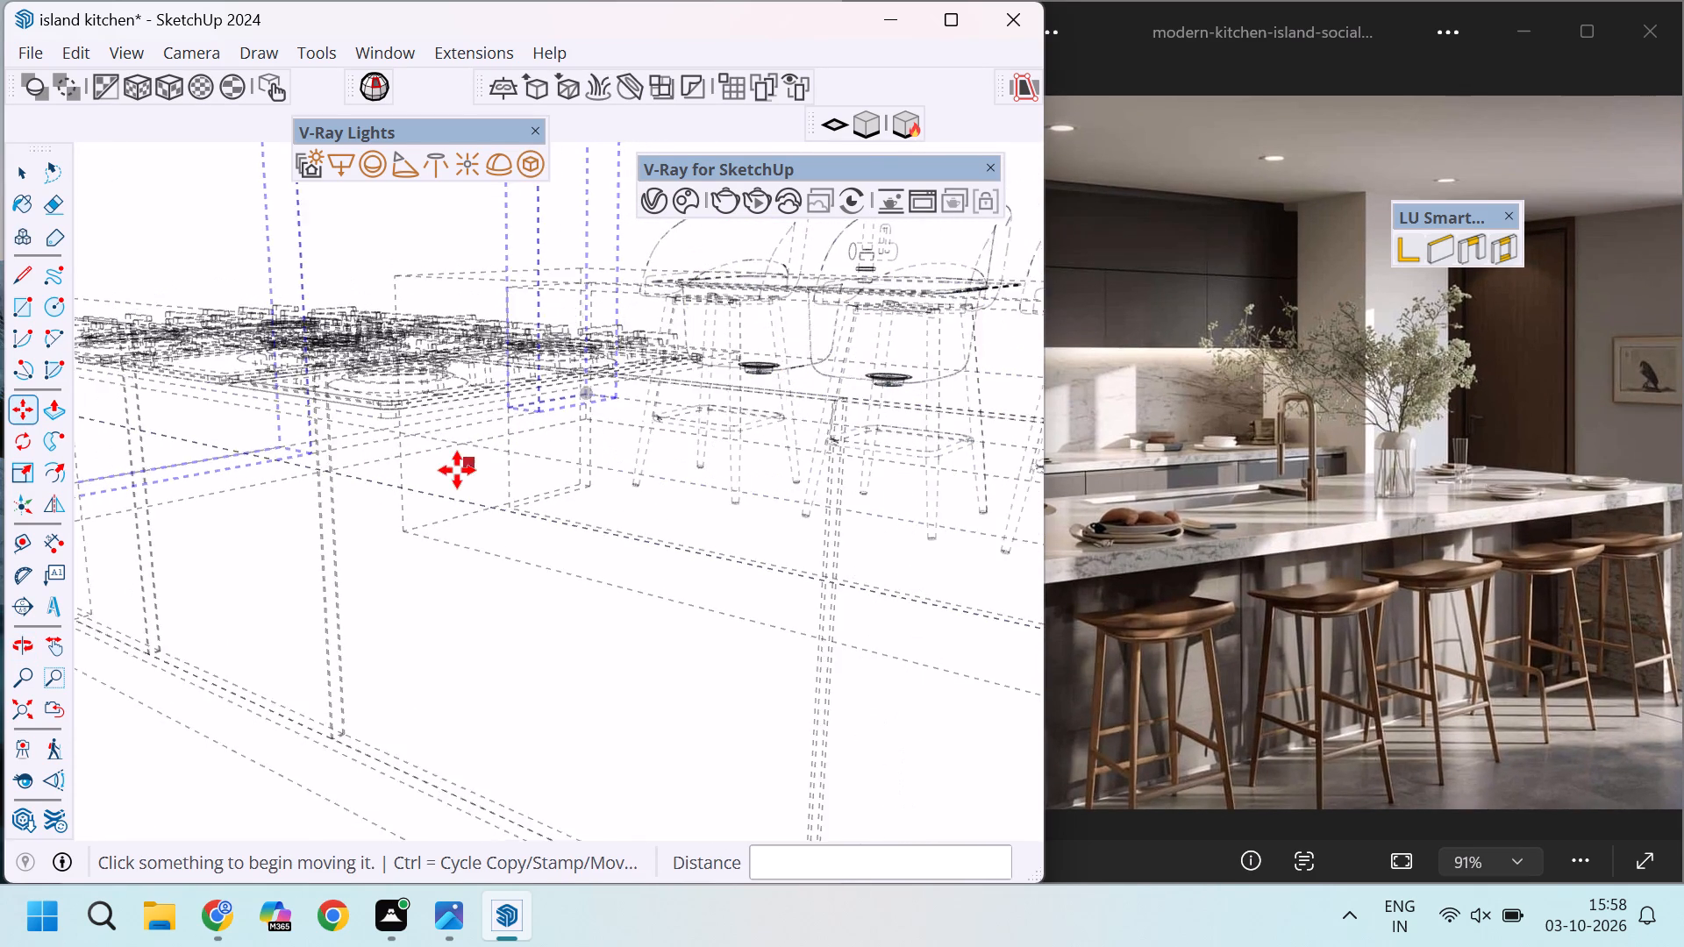
scroll(457, 470, down, 4)
key(k)
scroll(579, 422, down, 2)
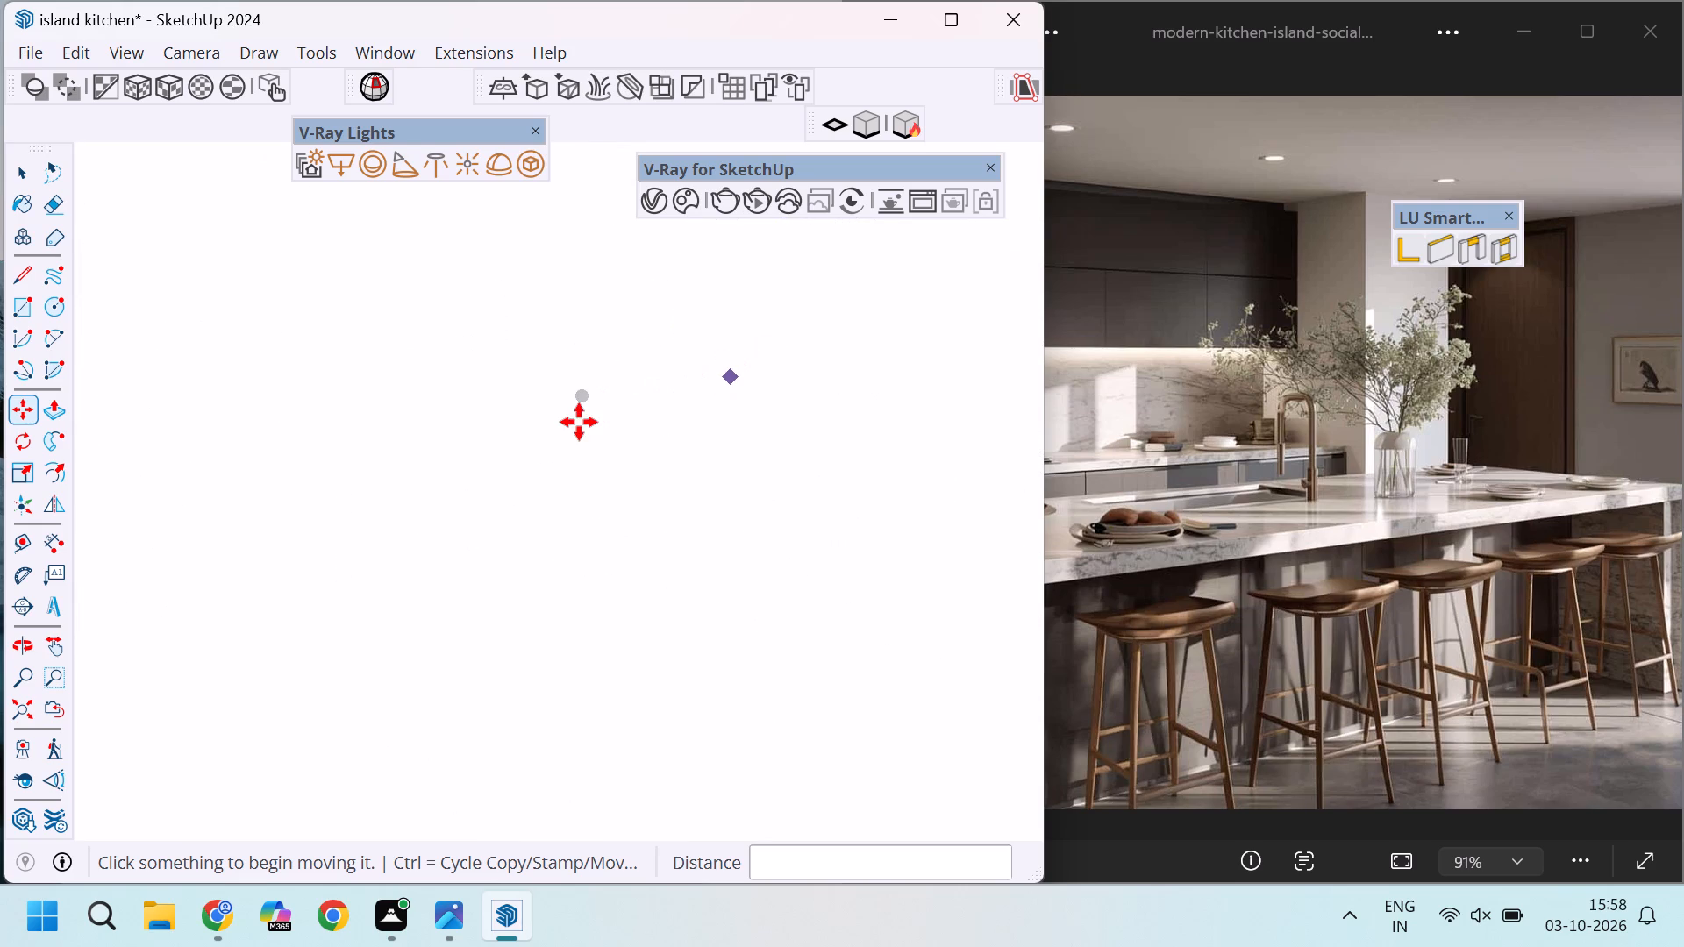
Select the sink on the island and examine up close how its rim corner sits on the worktop.
scroll(579, 422, down, 20)
scroll(579, 422, down, 18)
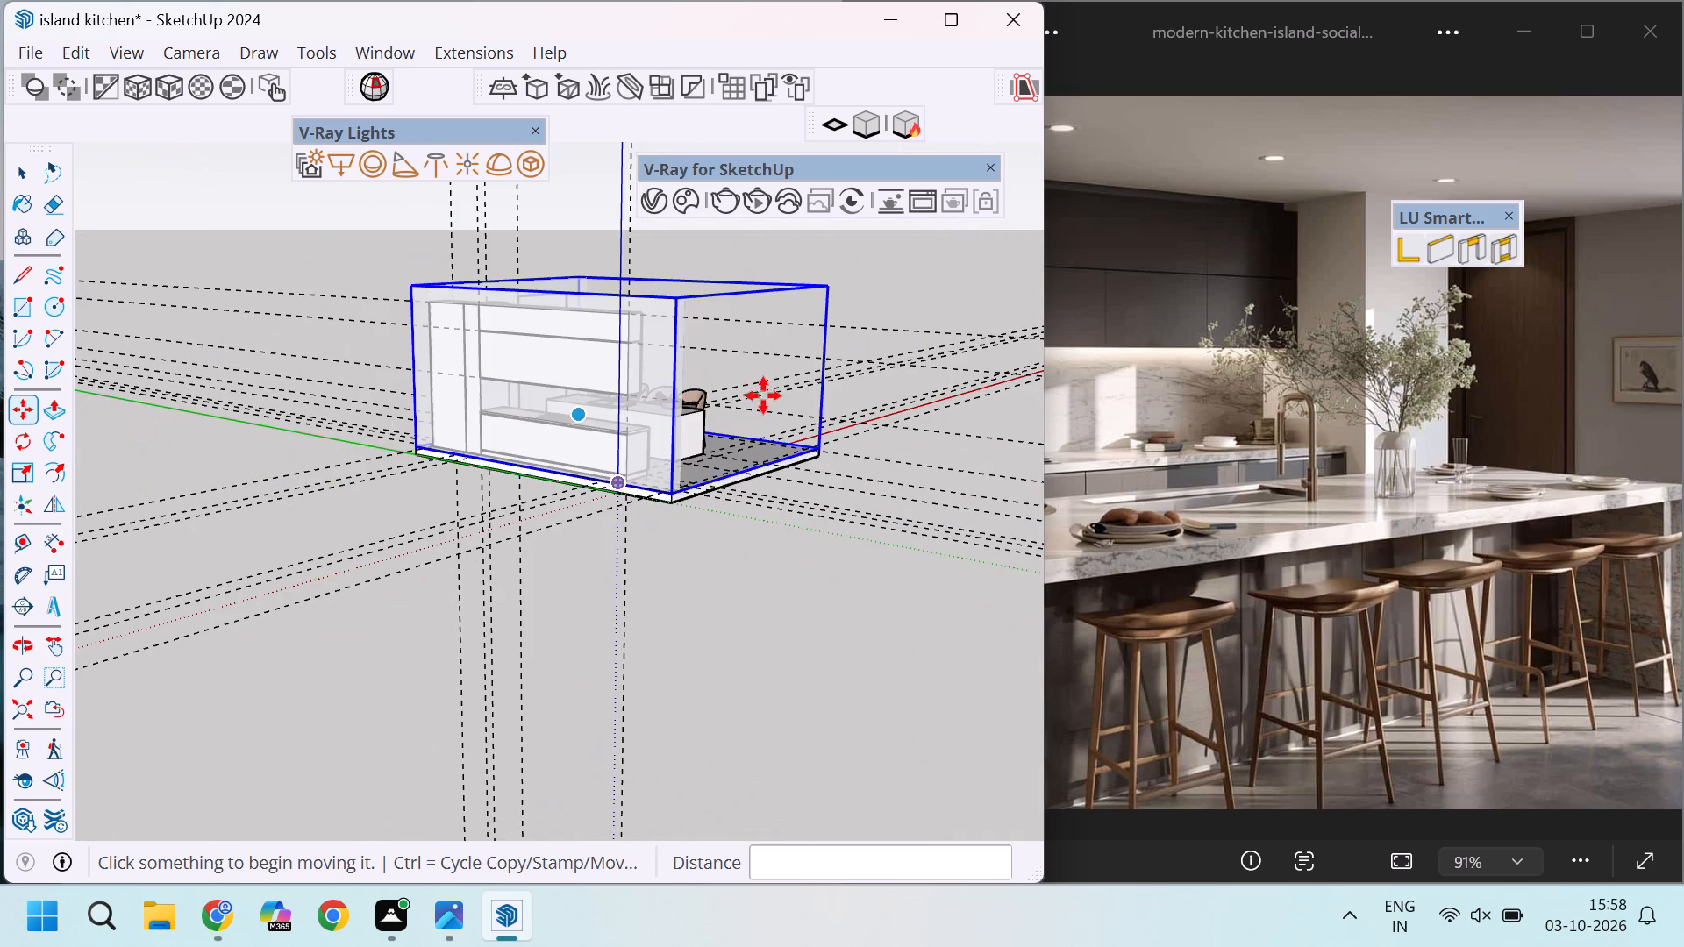
middle_drag(732, 417, 592, 499)
middle_drag(710, 442, 582, 504)
scroll(663, 440, up, 3)
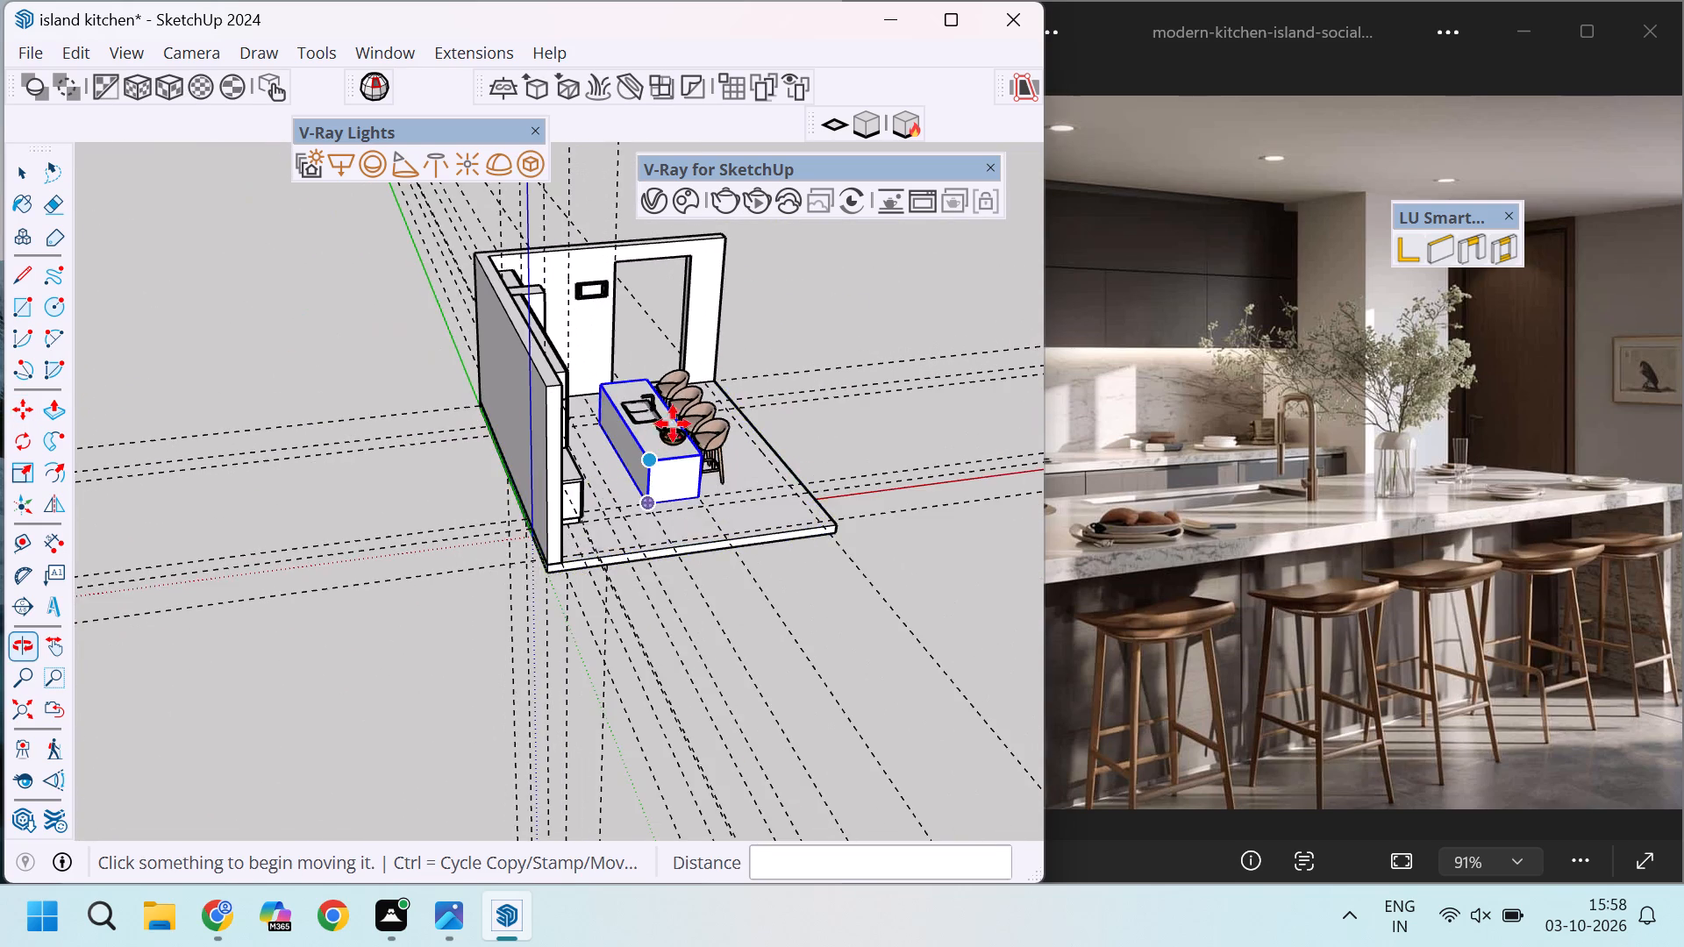
scroll(673, 424, up, 13)
scroll(665, 423, up, 15)
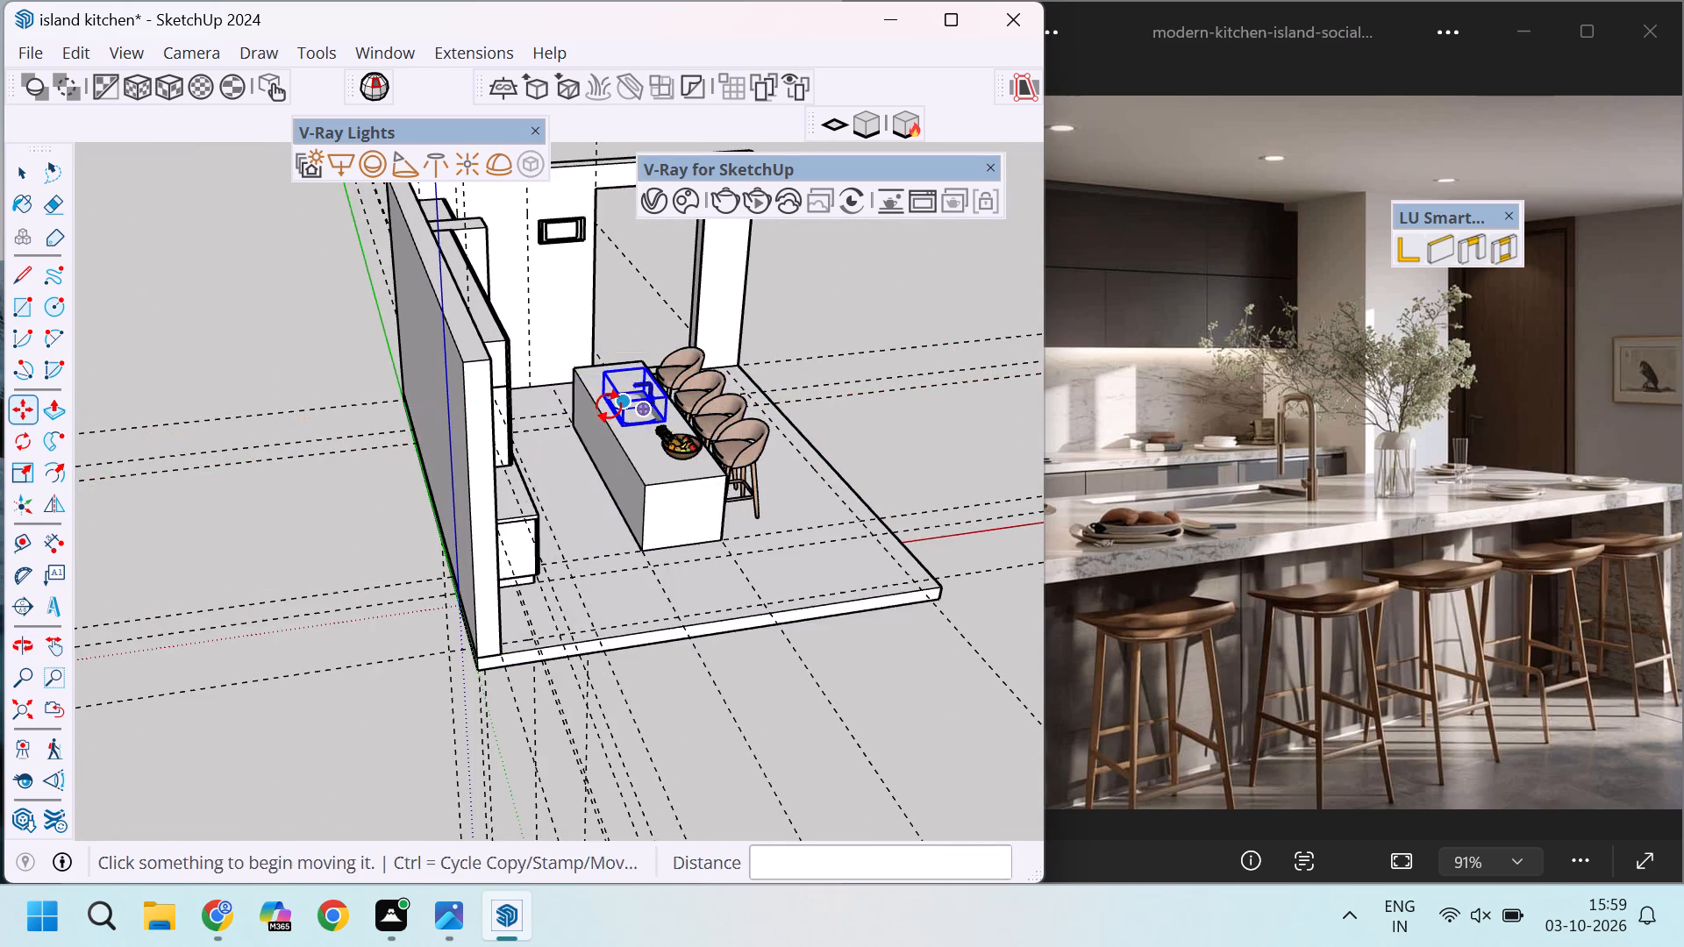
scroll(609, 406, up, 15)
key(space)
scroll(613, 424, up, 12)
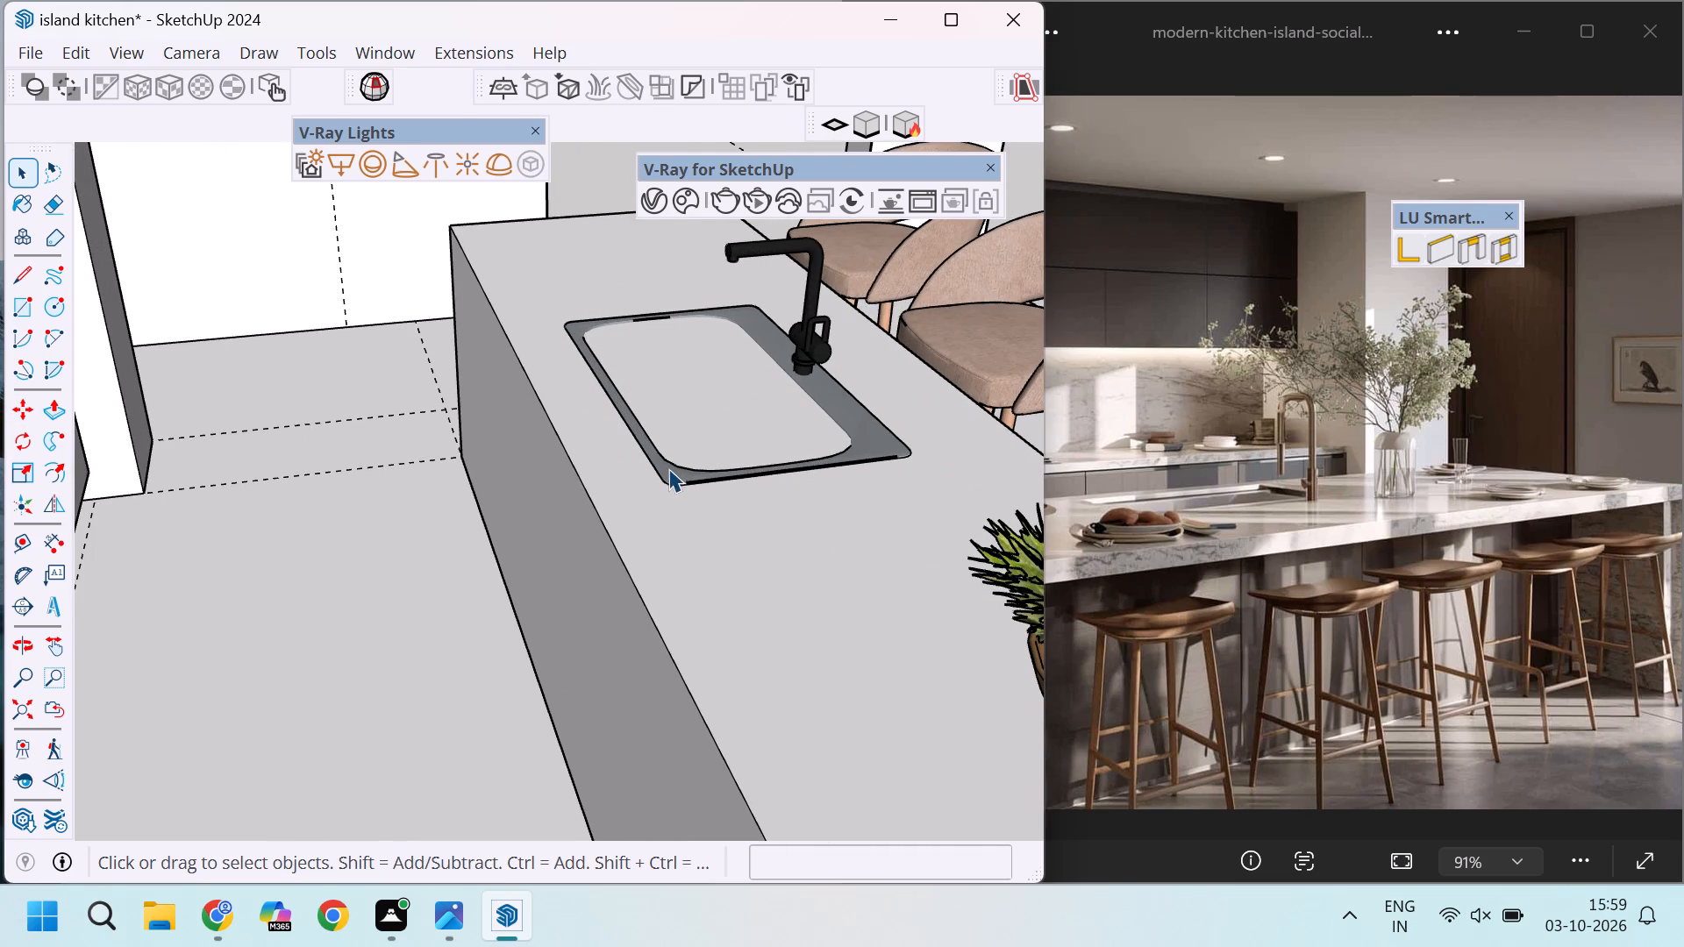
click(668, 469)
middle_drag(624, 496, 801, 529)
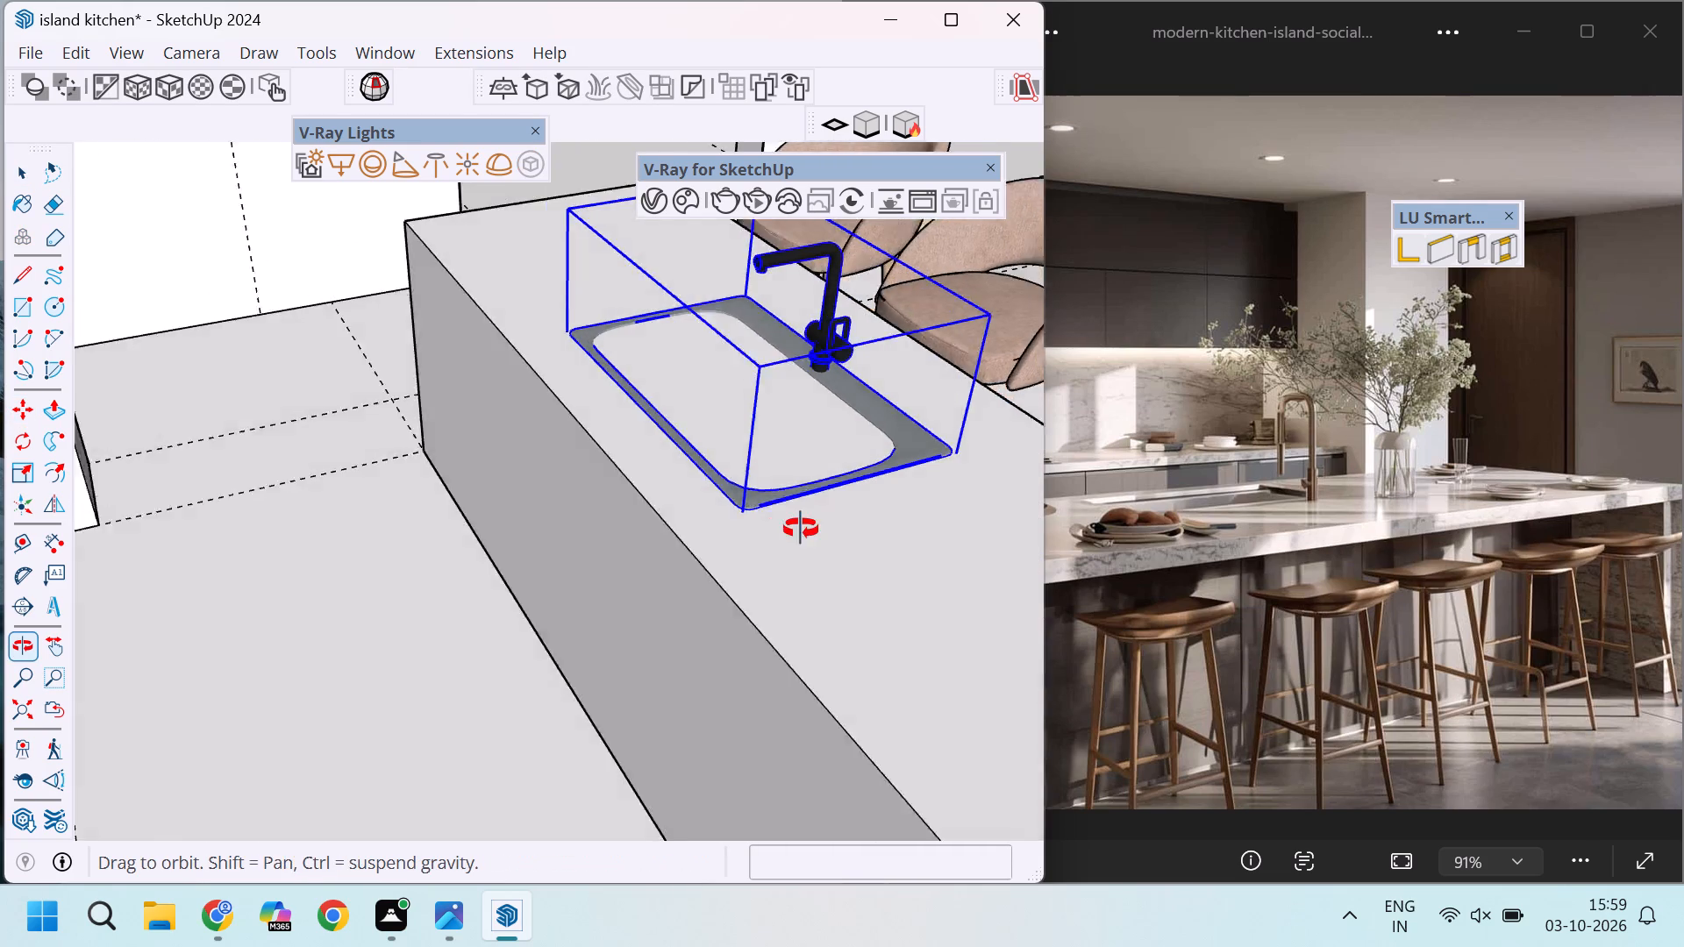
middle_drag(801, 529, 810, 528)
scroll(810, 528, up, 6)
scroll(840, 459, up, 2)
scroll(824, 483, down, 8)
scroll(803, 471, up, 4)
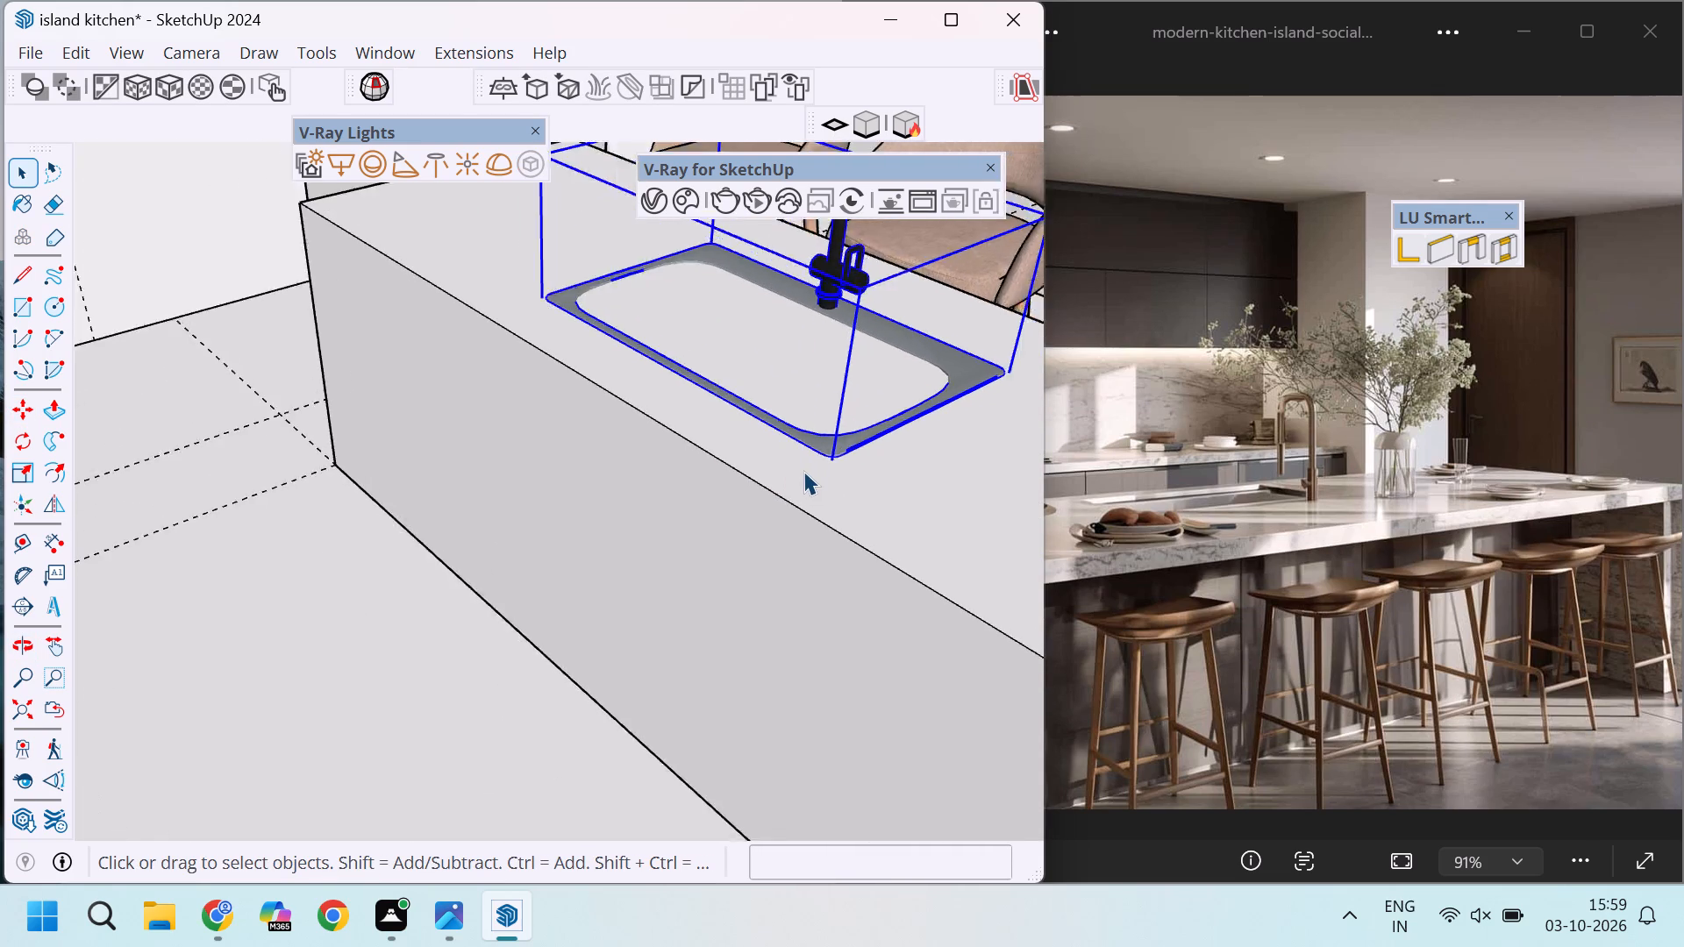
scroll(803, 471, up, 5)
scroll(846, 489, down, 3)
scroll(855, 490, up, 3)
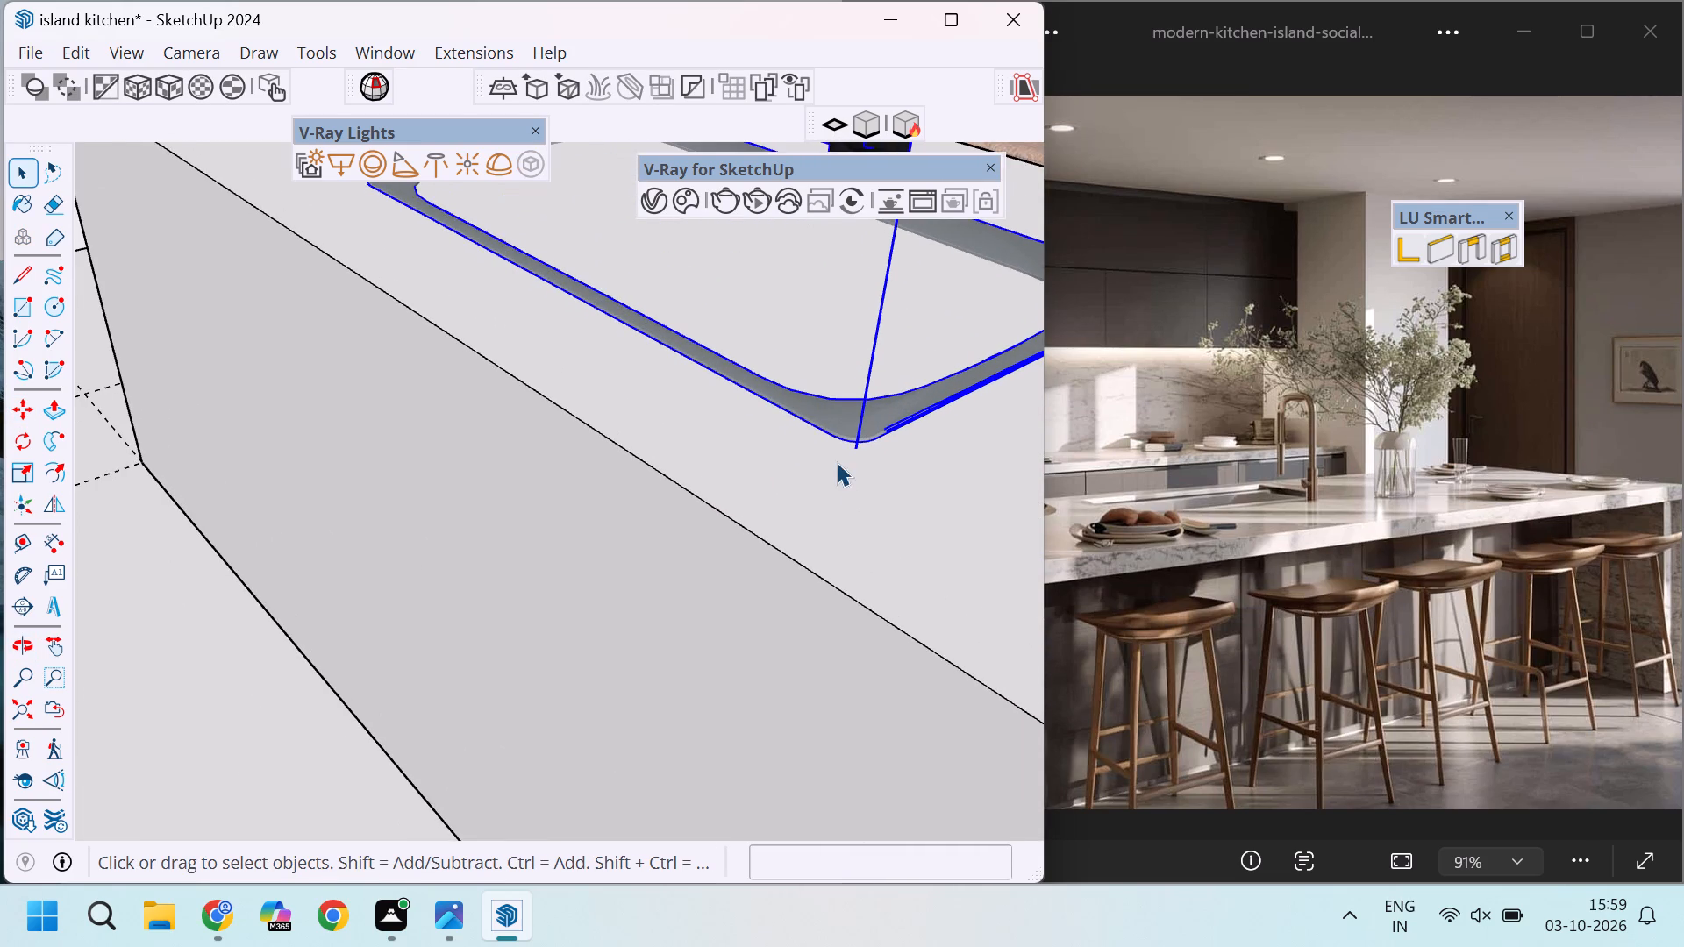
scroll(855, 458, up, 20)
scroll(855, 458, up, 7)
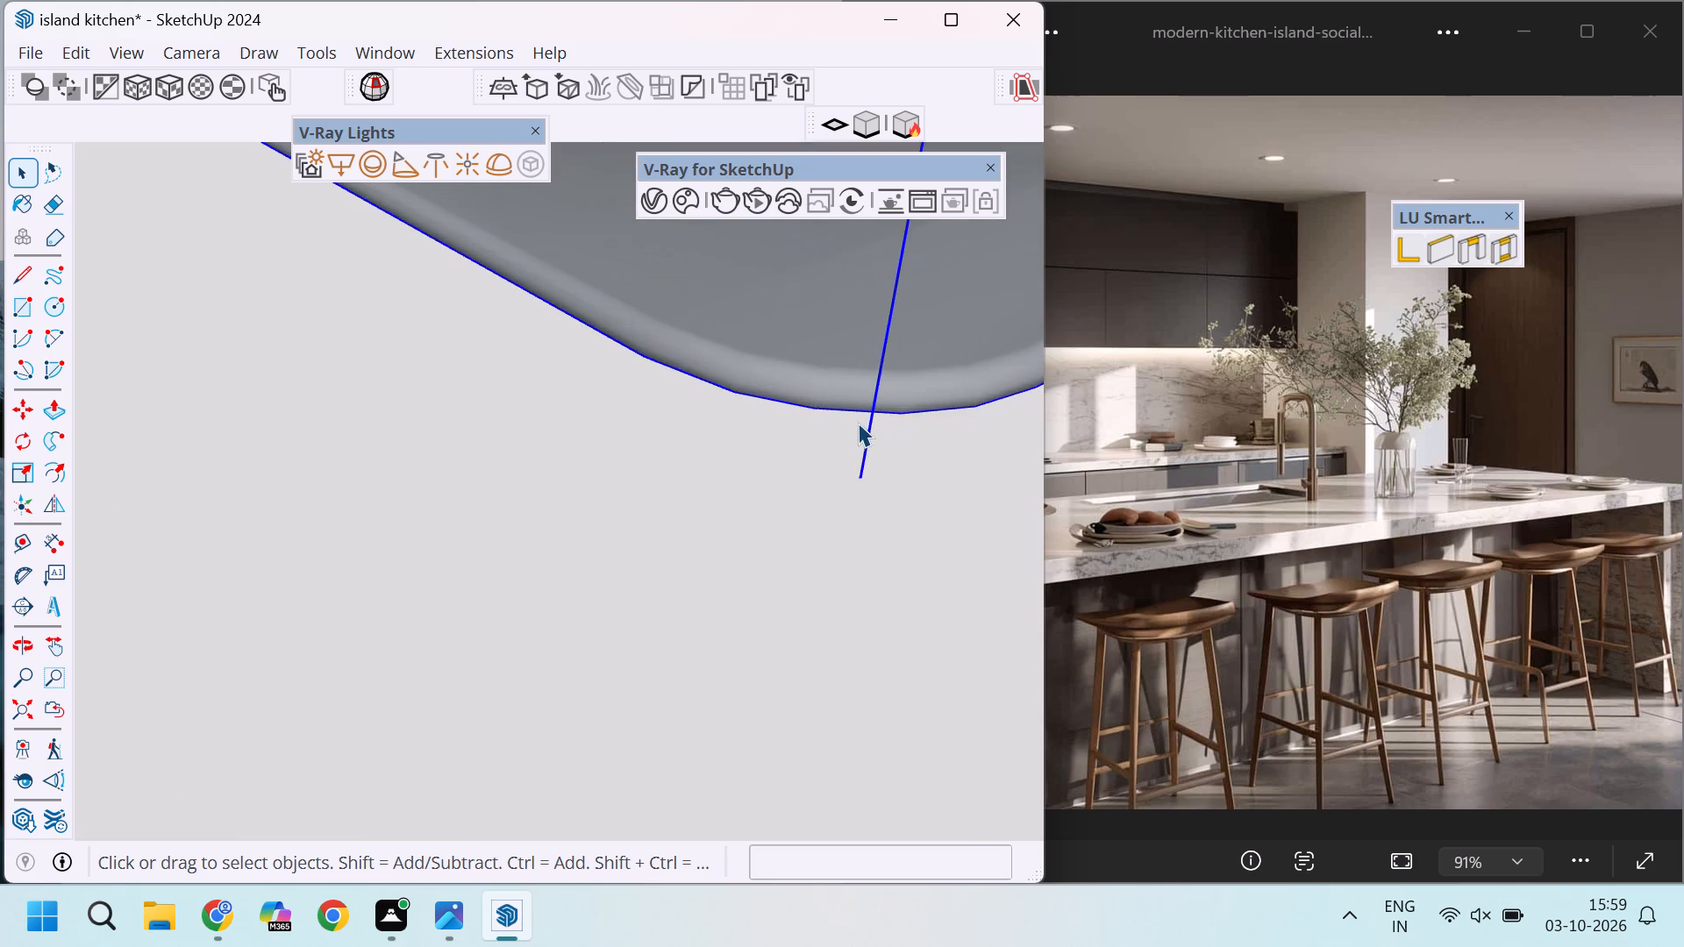
scroll(858, 423, up, 2)
scroll(838, 423, down, 20)
scroll(838, 423, down, 13)
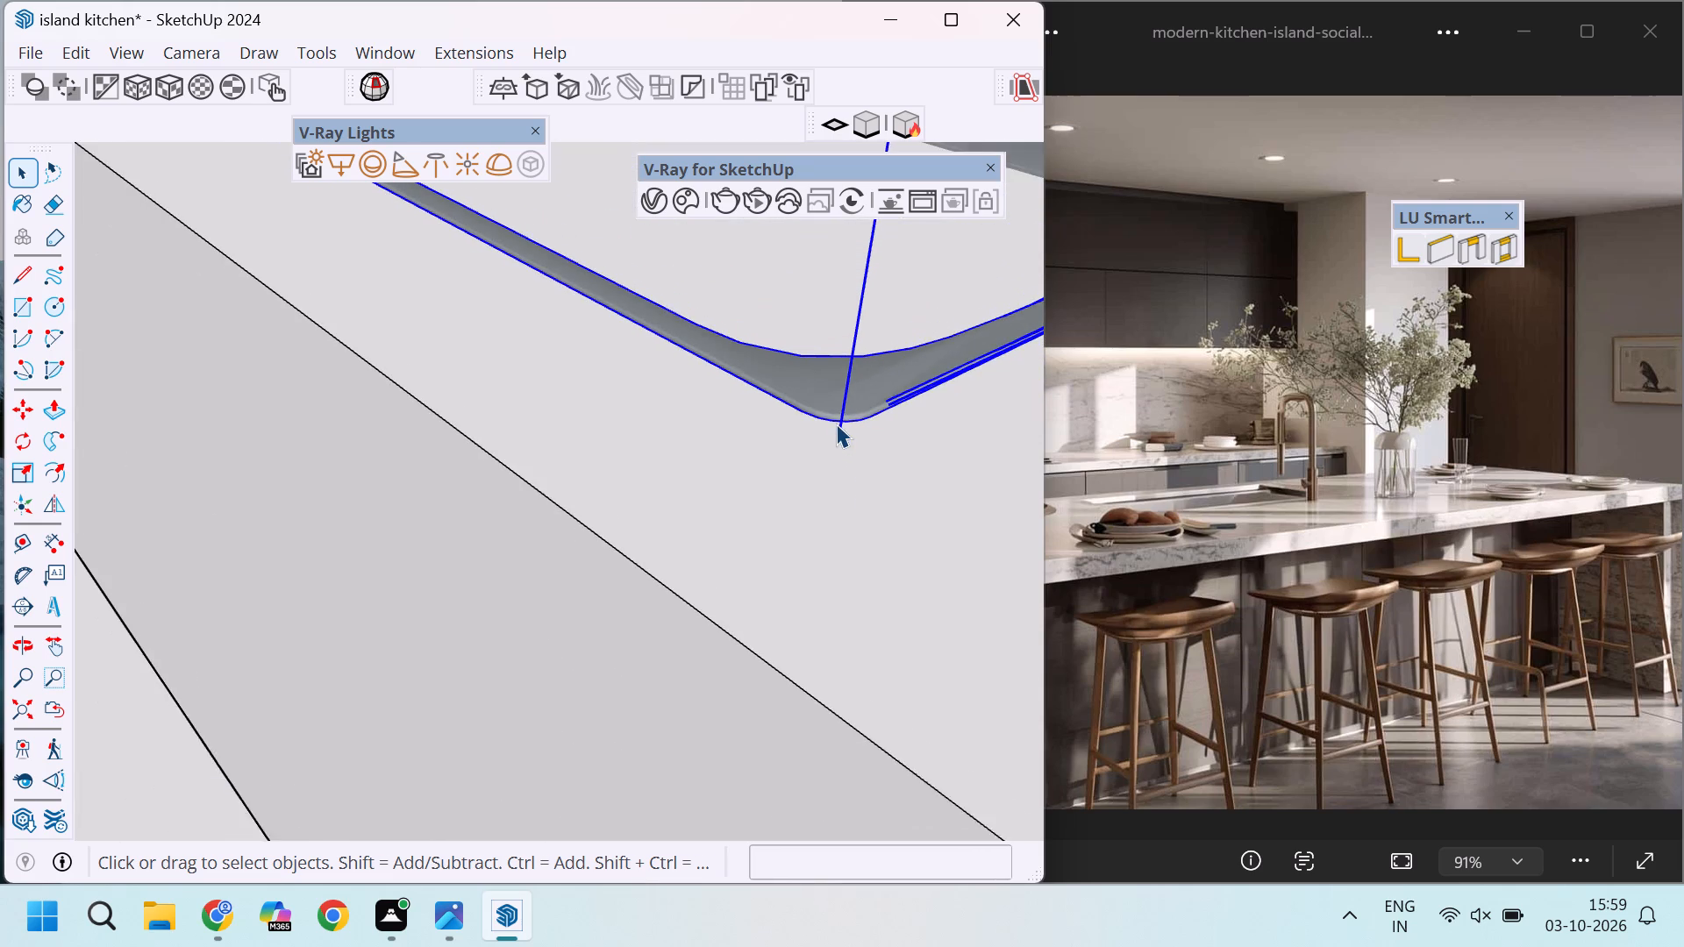
scroll(832, 405, down, 15)
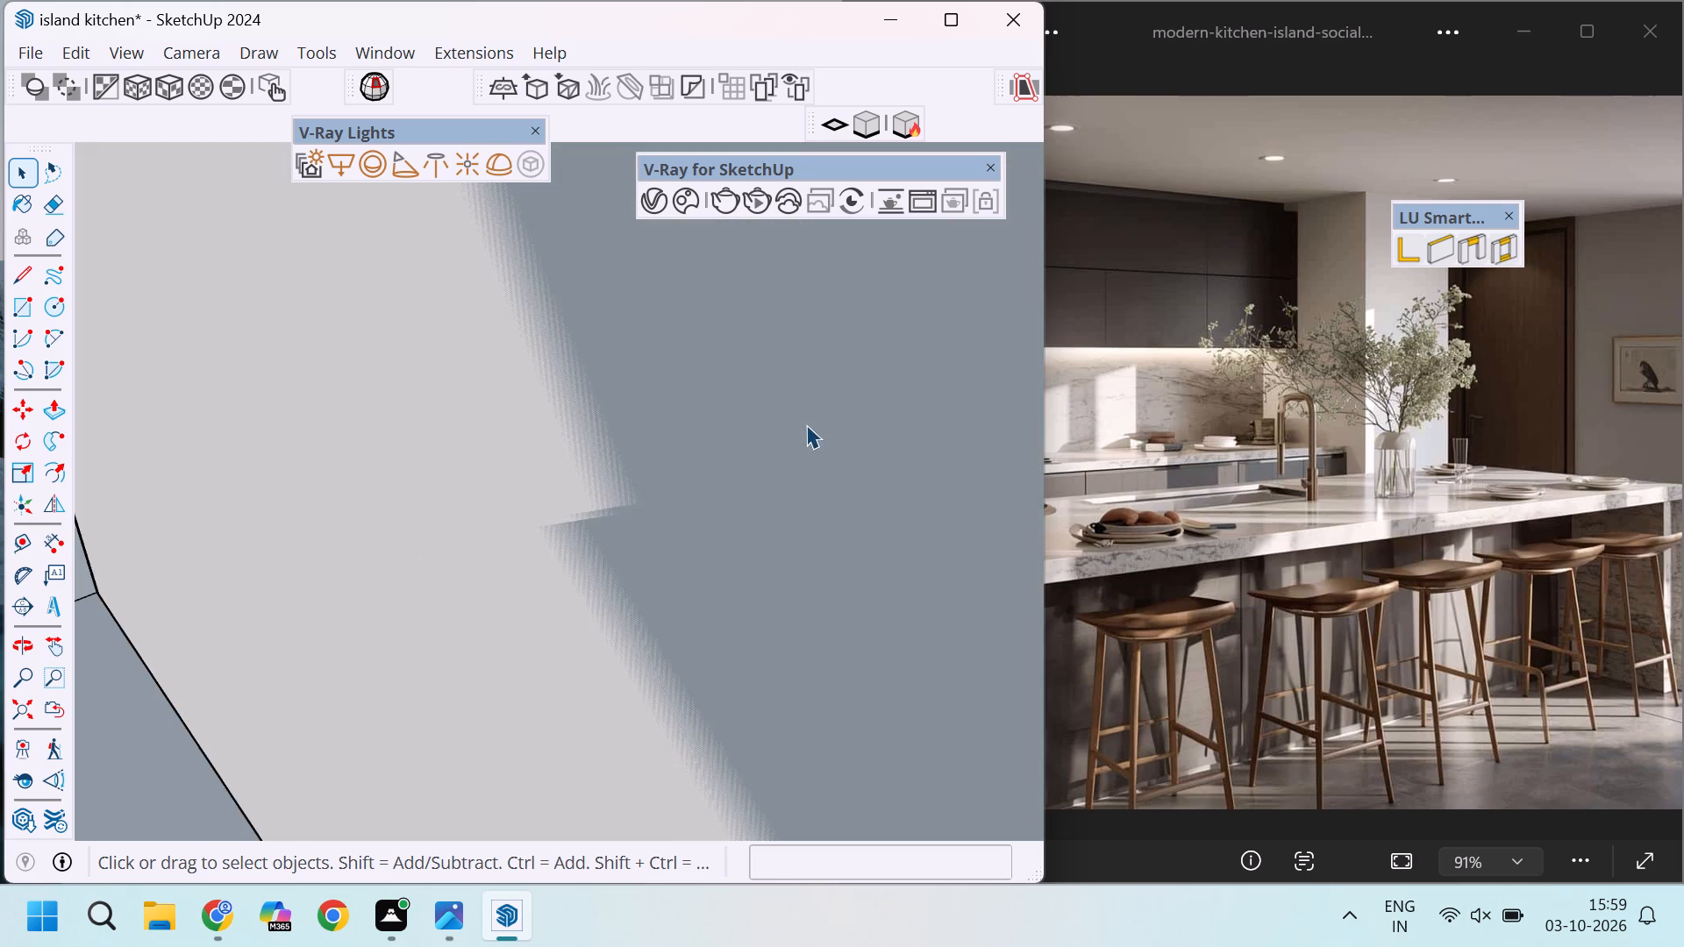
scroll(803, 430, up, 20)
scroll(803, 430, up, 7)
scroll(775, 425, down, 1)
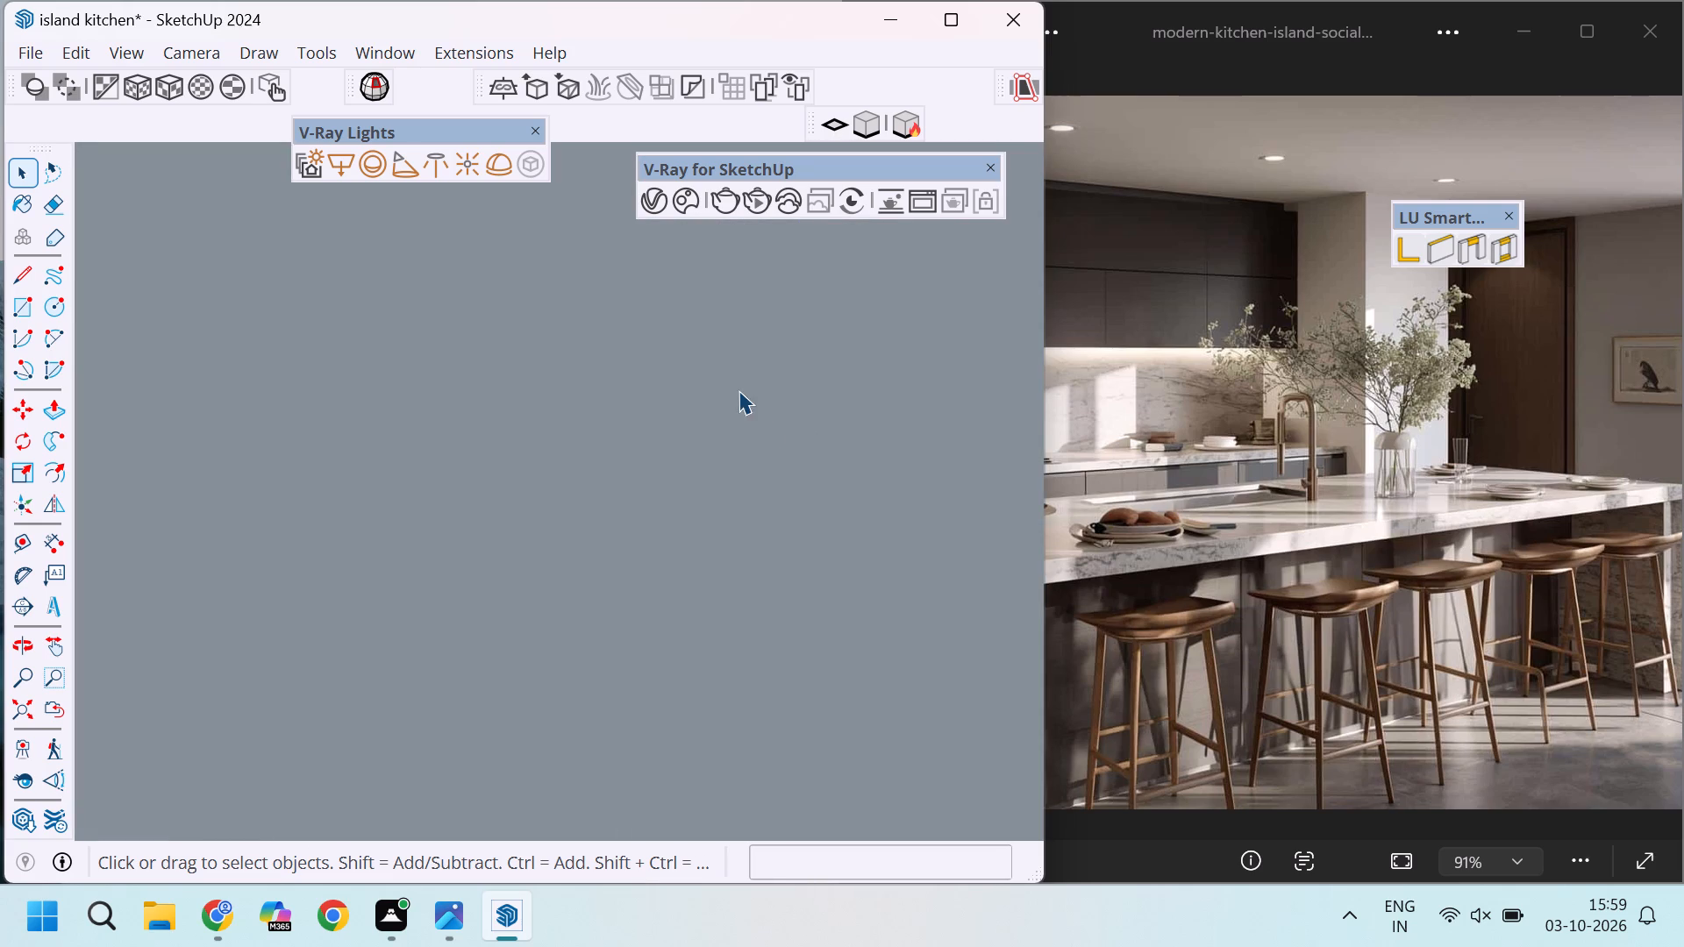
scroll(731, 390, down, 13)
Bring the whole model back into view, inspect the sink's rim beside the tap, and clear the selection.
click(31, 710)
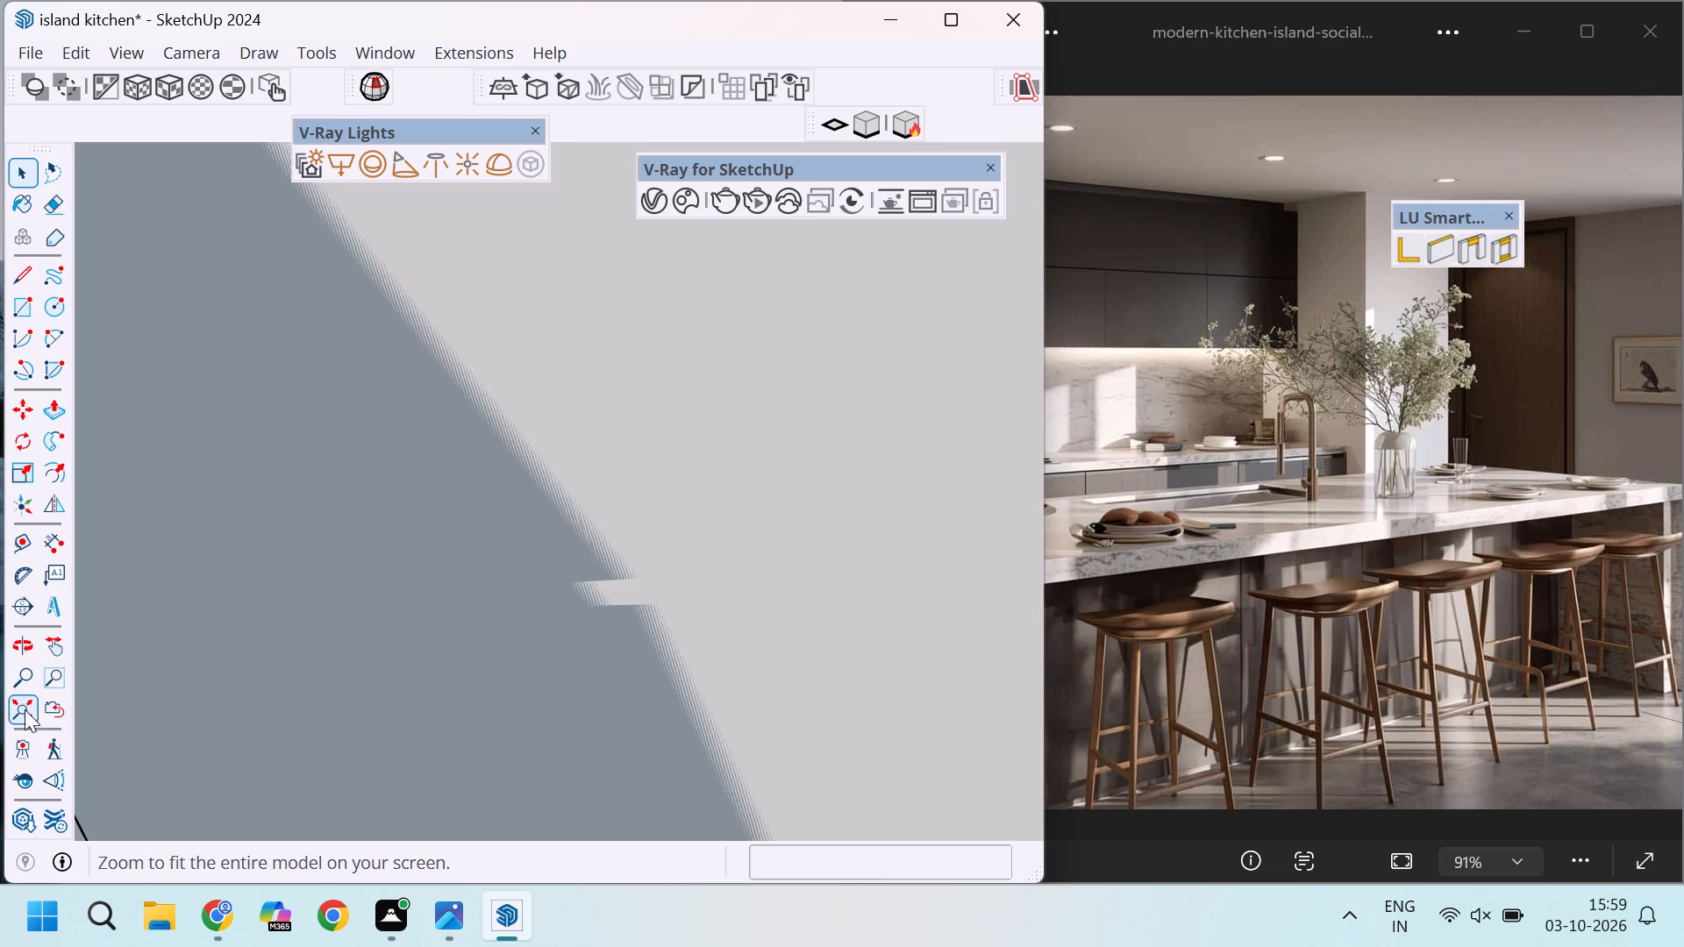
scroll(649, 481, down, 2)
middle_drag(751, 460, 312, 473)
scroll(642, 463, up, 12)
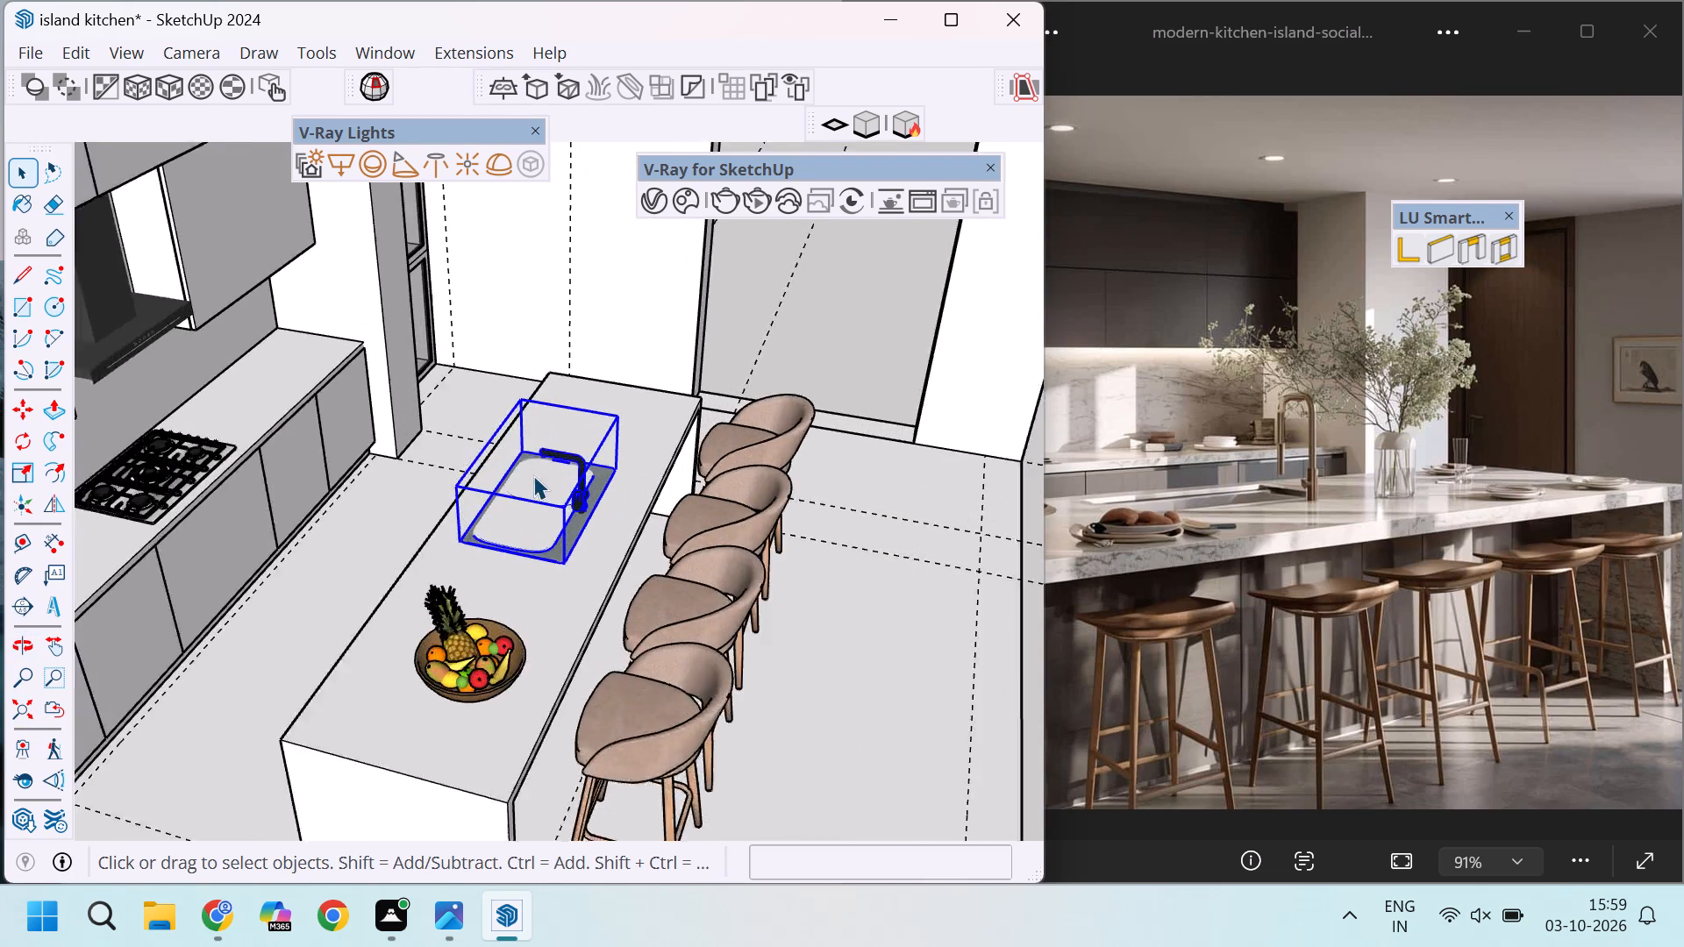
scroll(533, 475, up, 20)
scroll(533, 475, up, 5)
scroll(592, 607, down, 6)
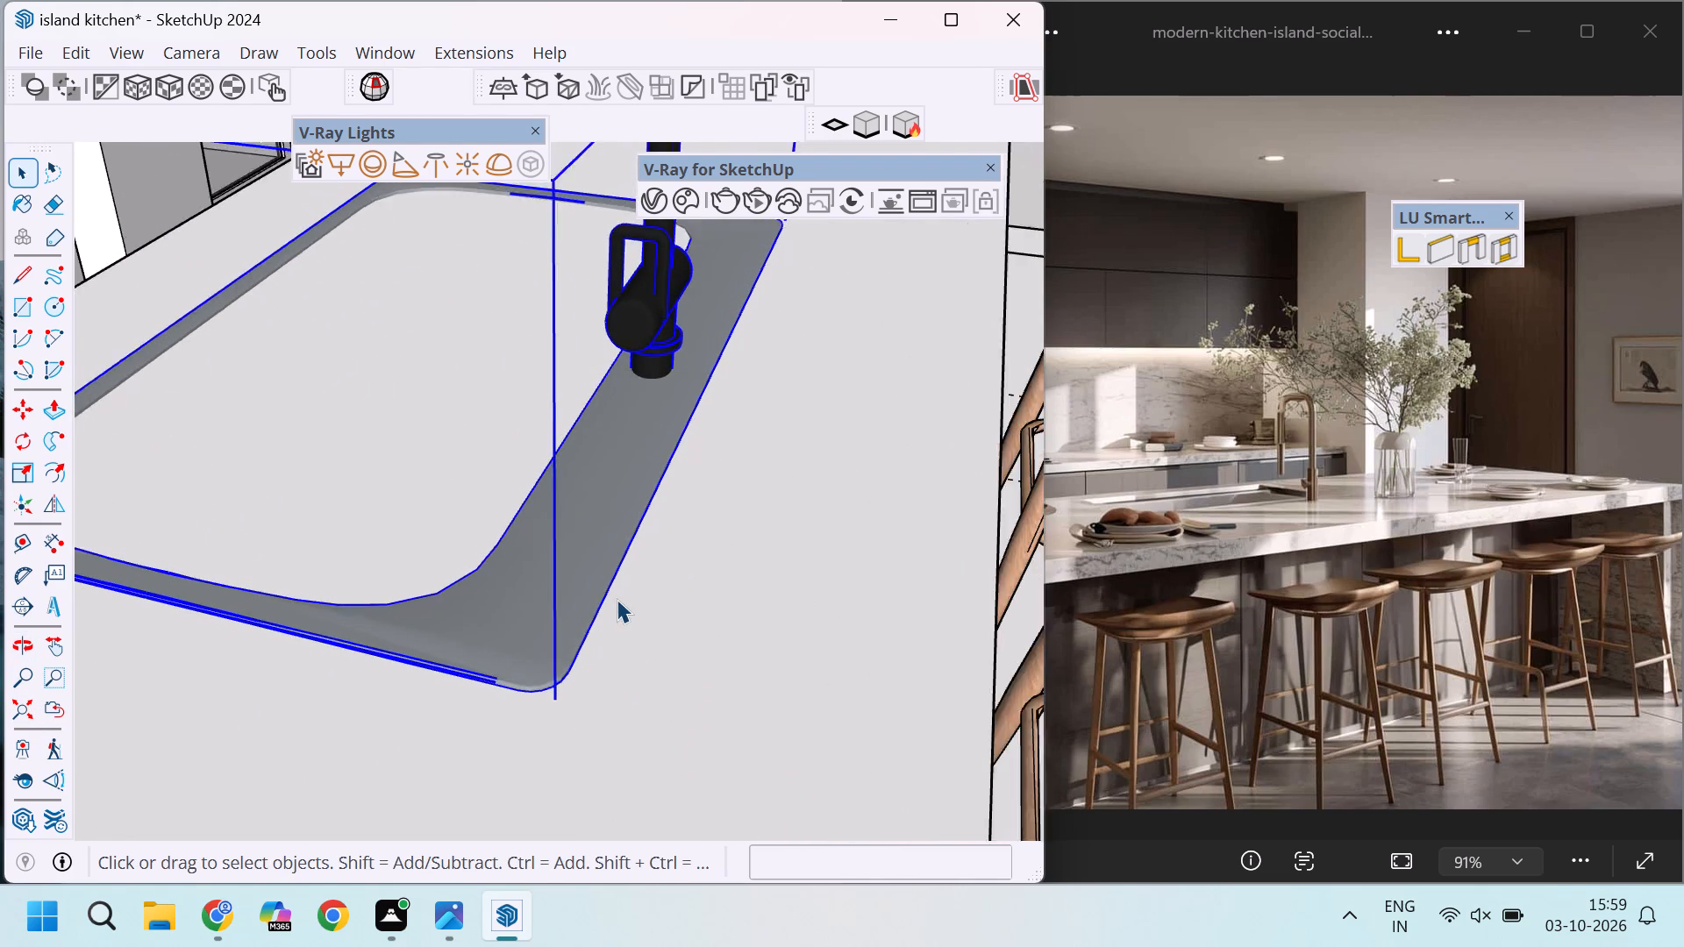
scroll(453, 457, down, 7)
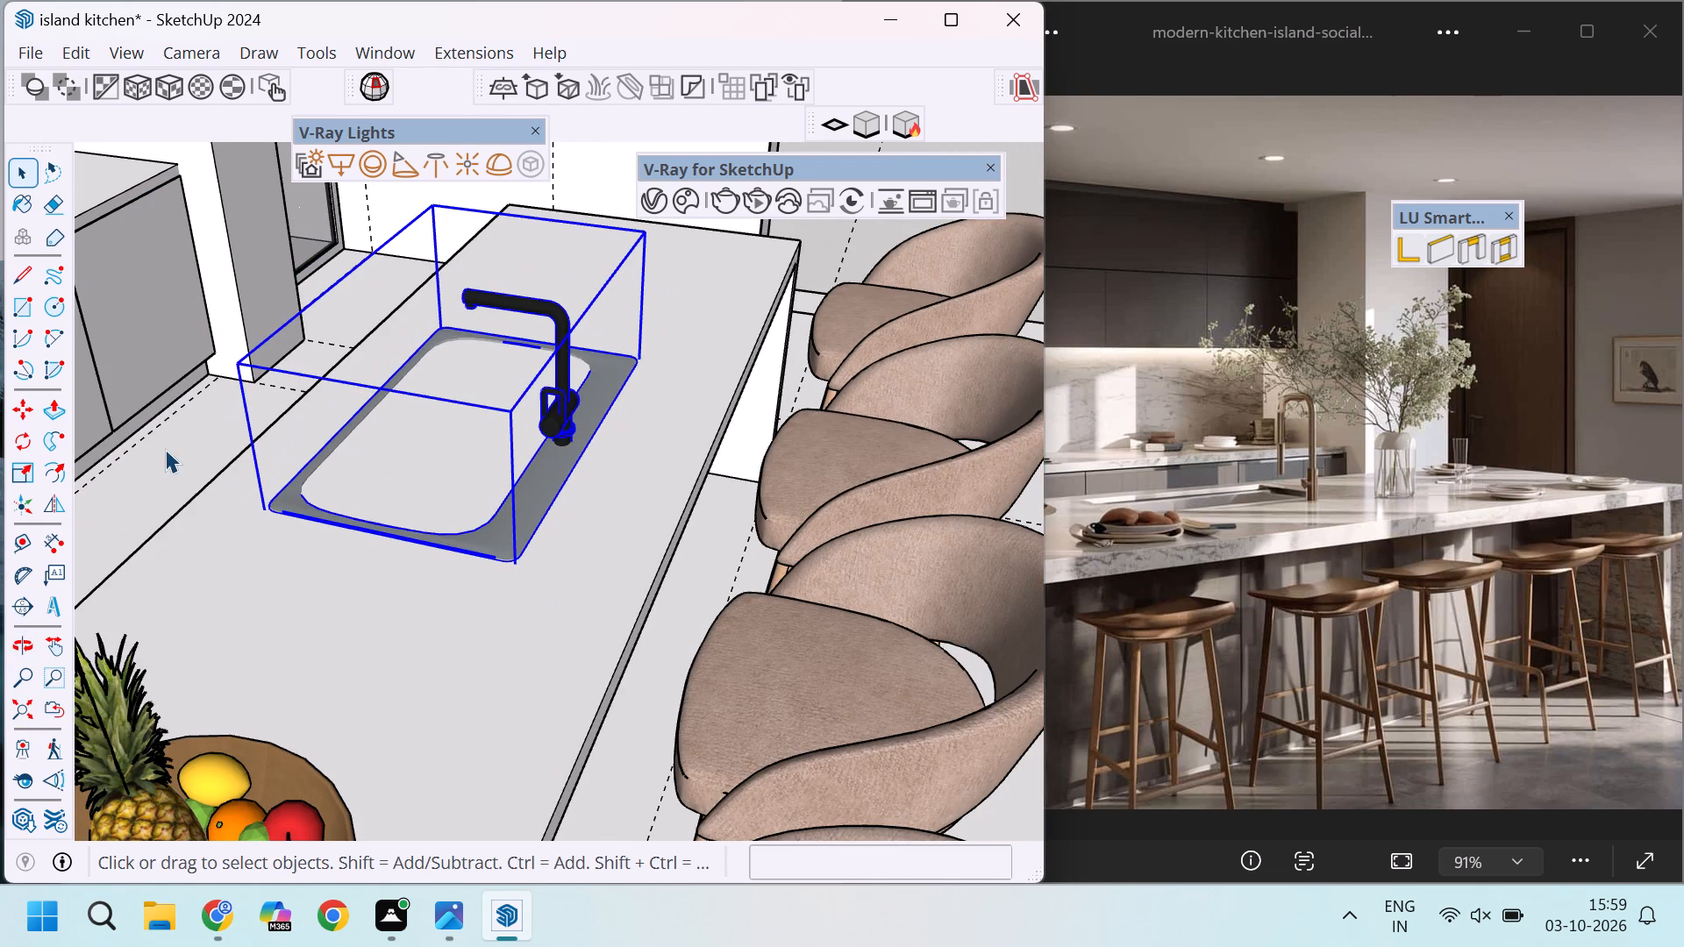
click(165, 449)
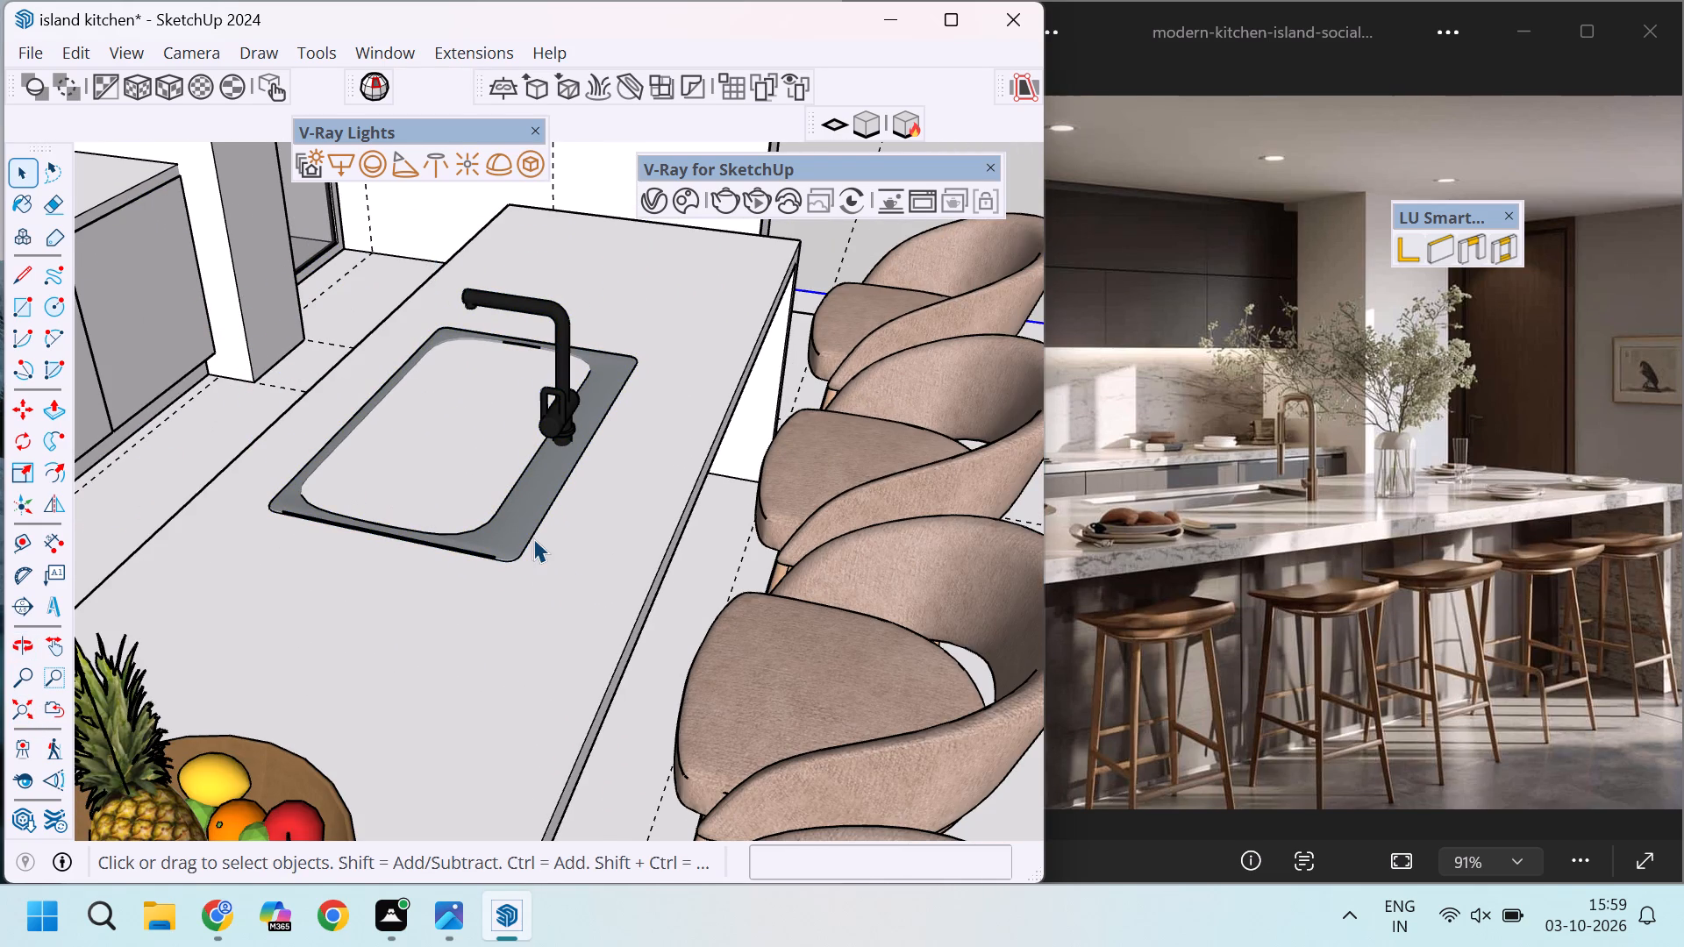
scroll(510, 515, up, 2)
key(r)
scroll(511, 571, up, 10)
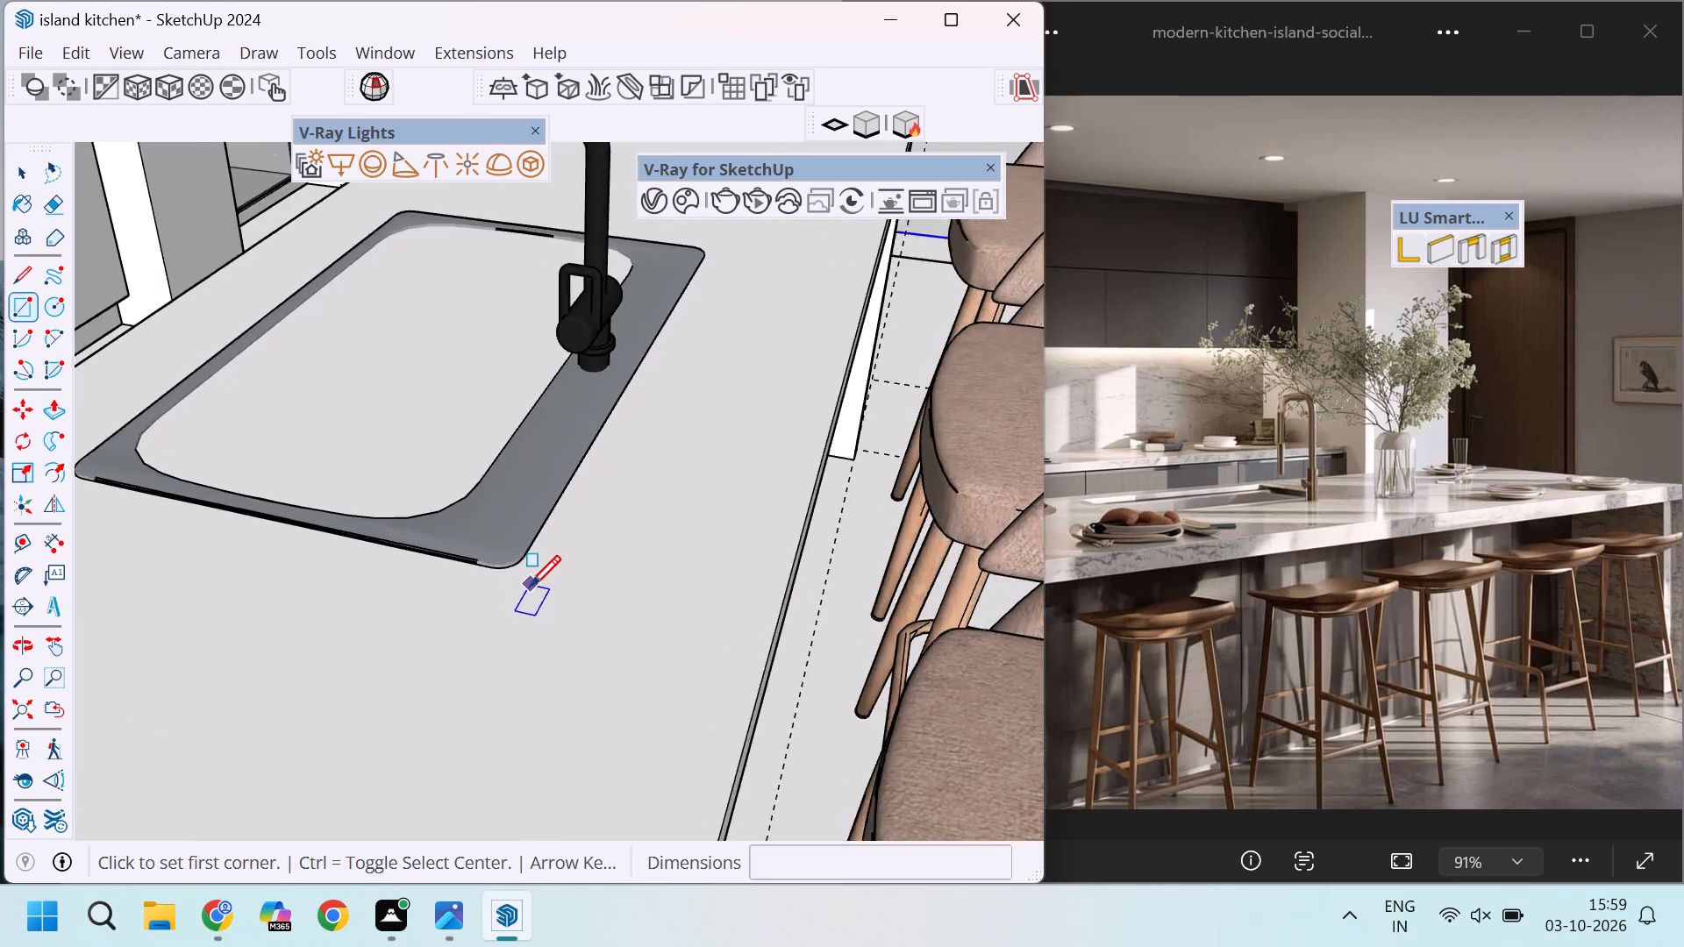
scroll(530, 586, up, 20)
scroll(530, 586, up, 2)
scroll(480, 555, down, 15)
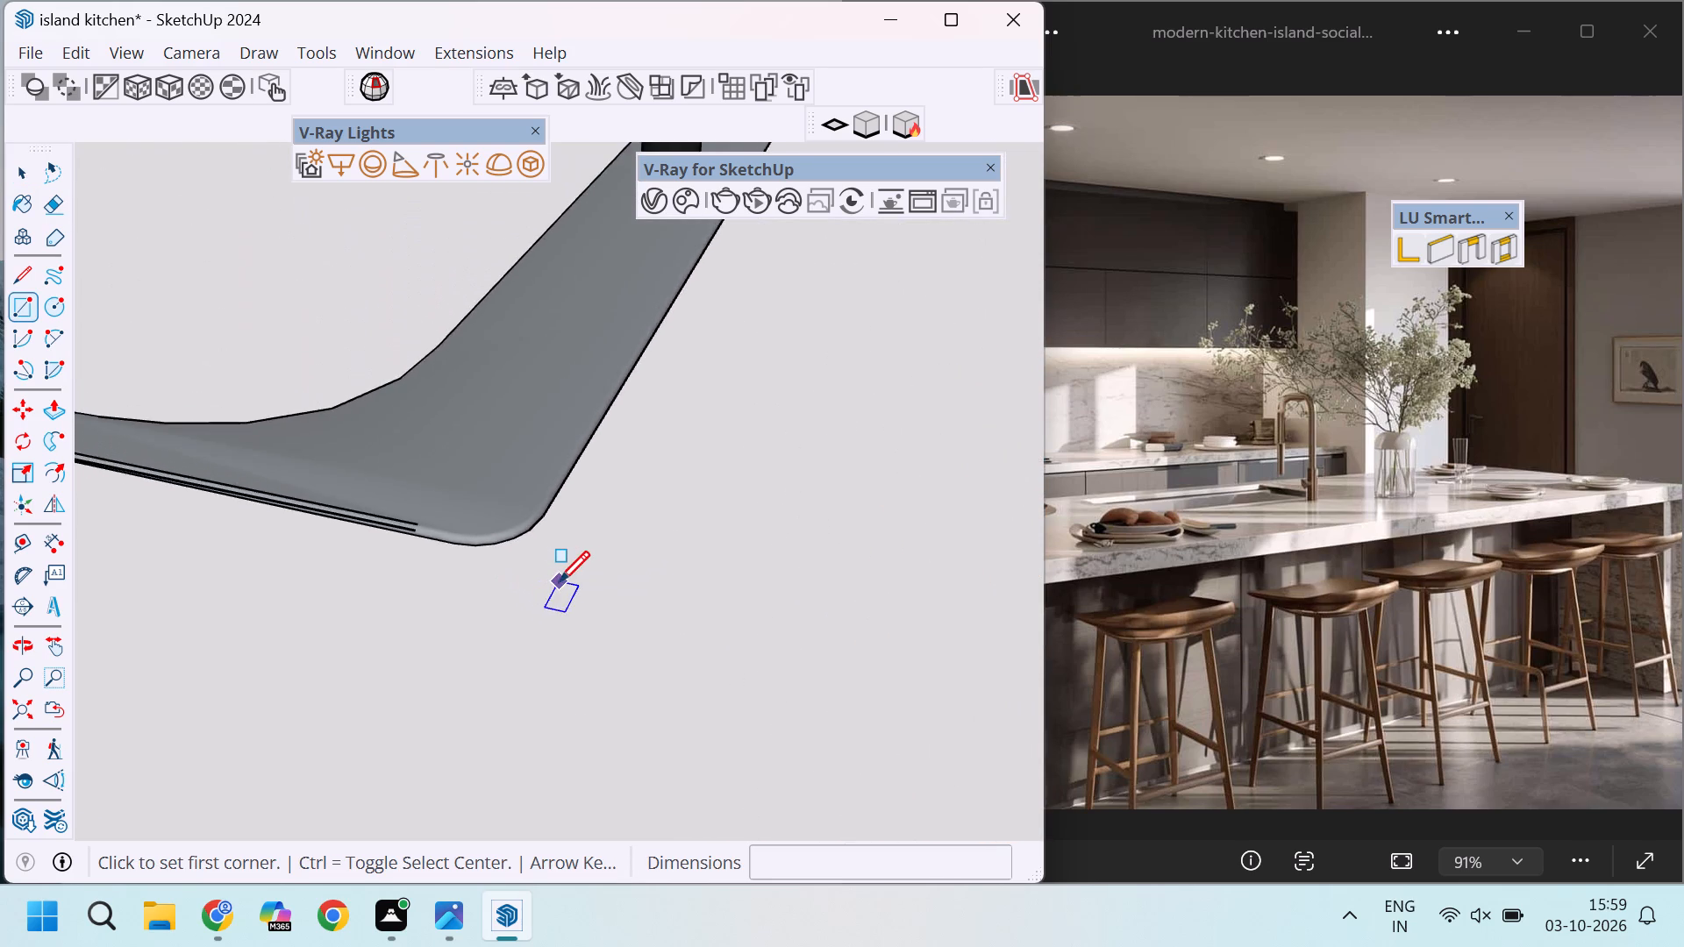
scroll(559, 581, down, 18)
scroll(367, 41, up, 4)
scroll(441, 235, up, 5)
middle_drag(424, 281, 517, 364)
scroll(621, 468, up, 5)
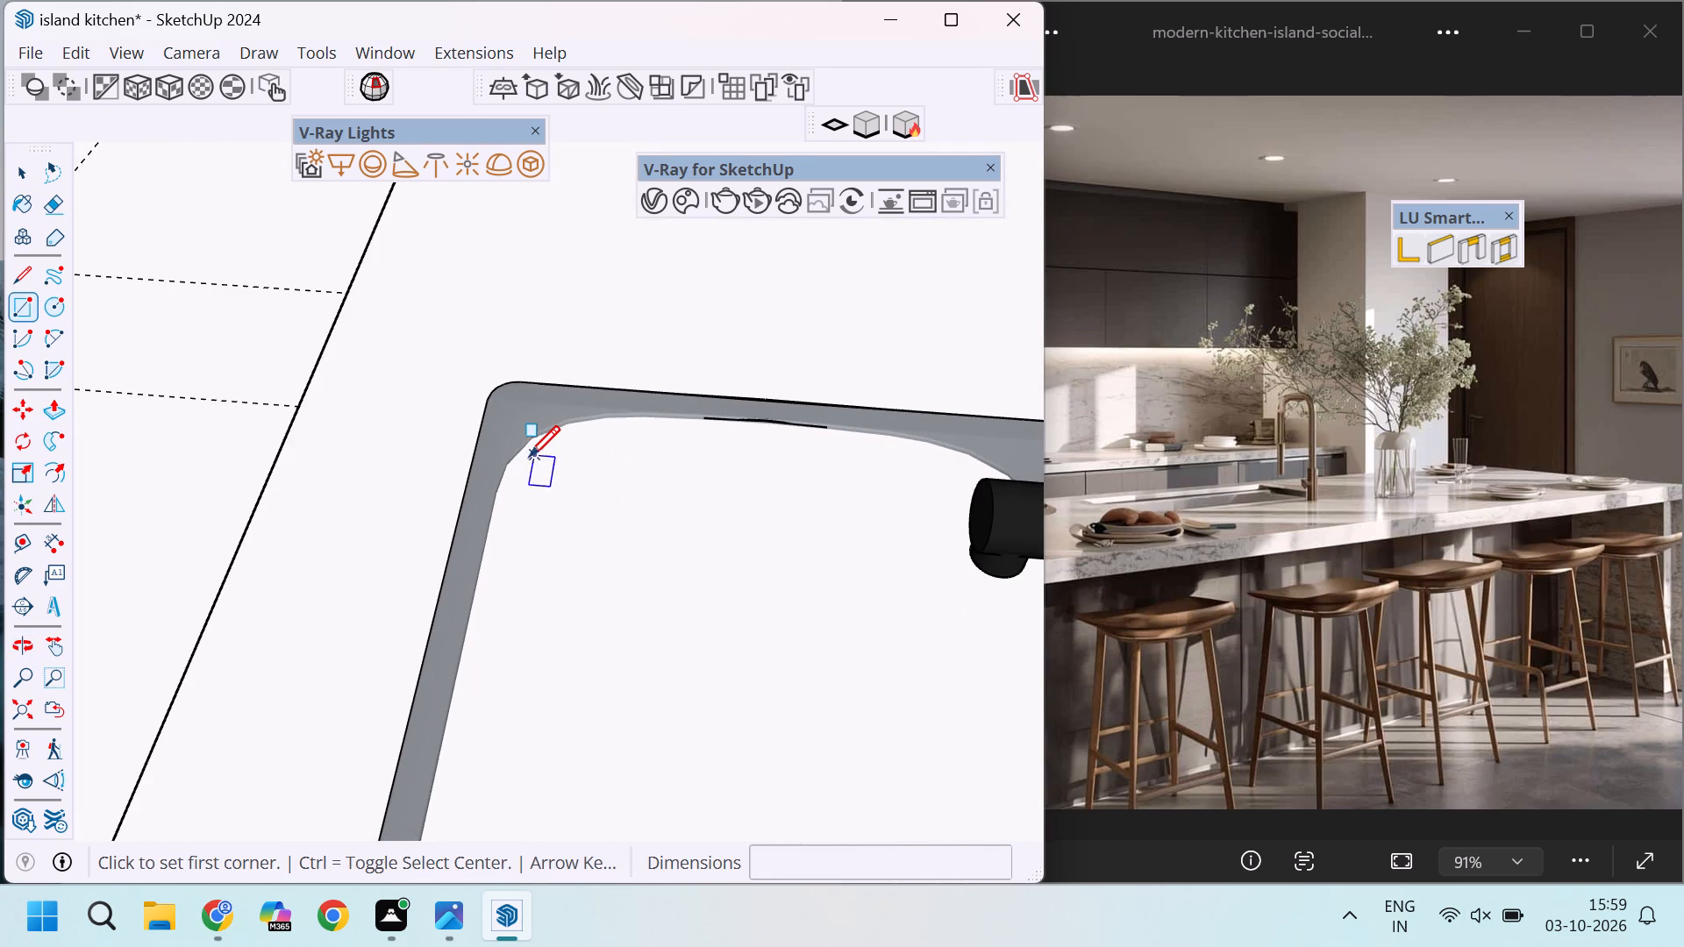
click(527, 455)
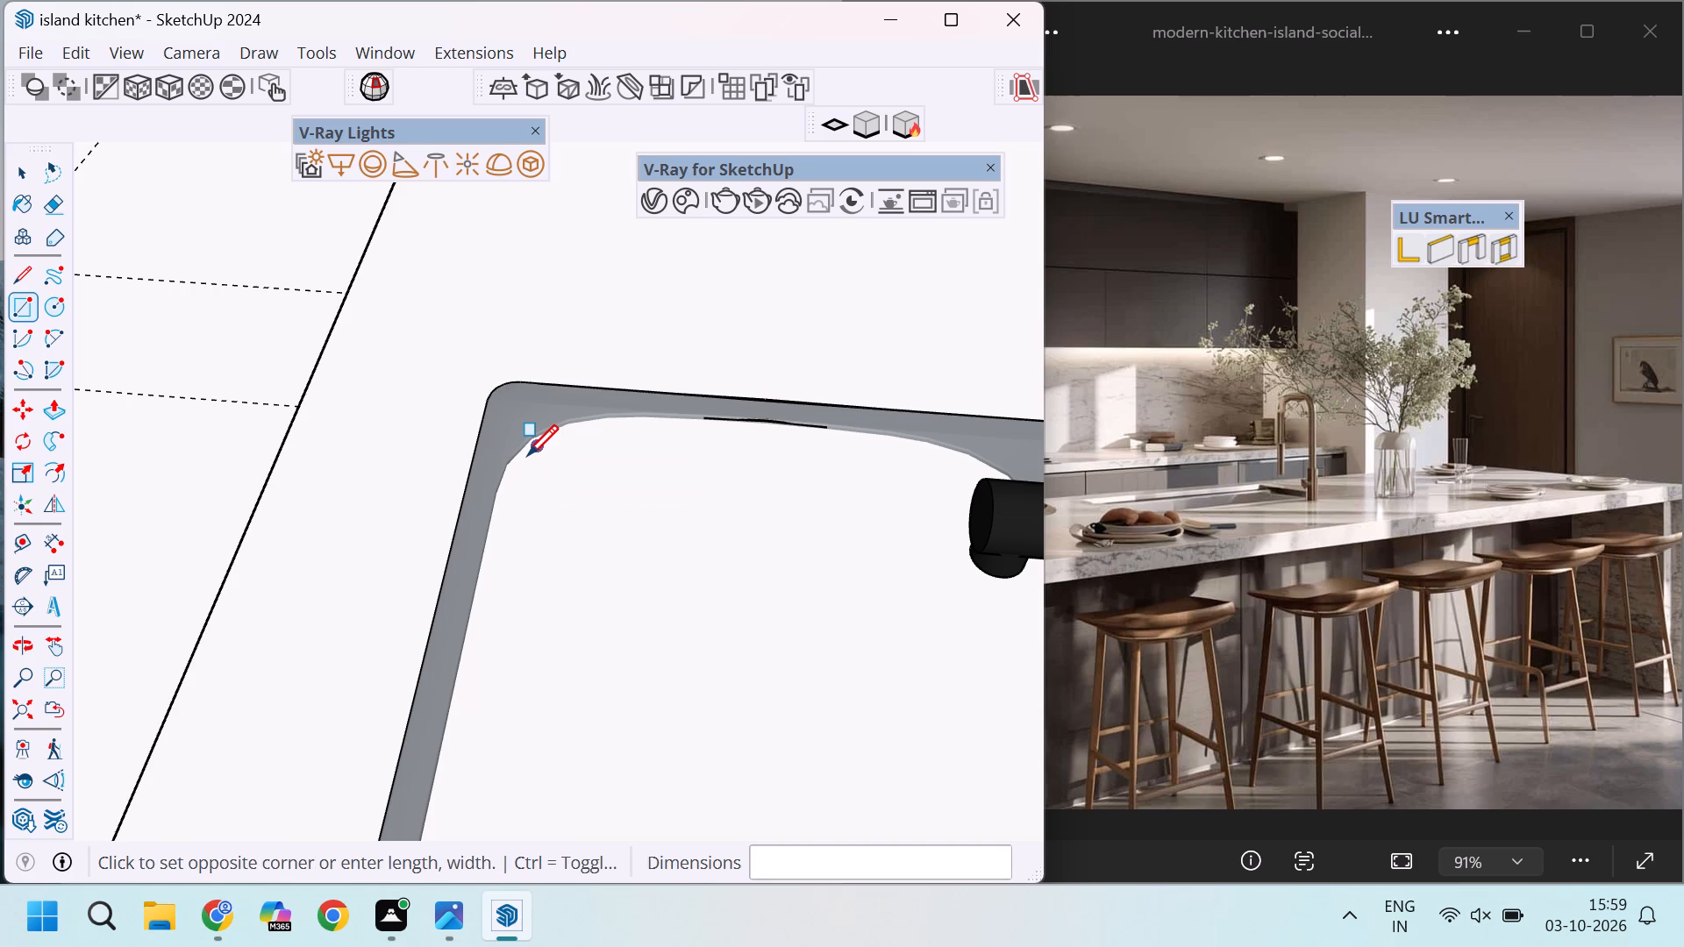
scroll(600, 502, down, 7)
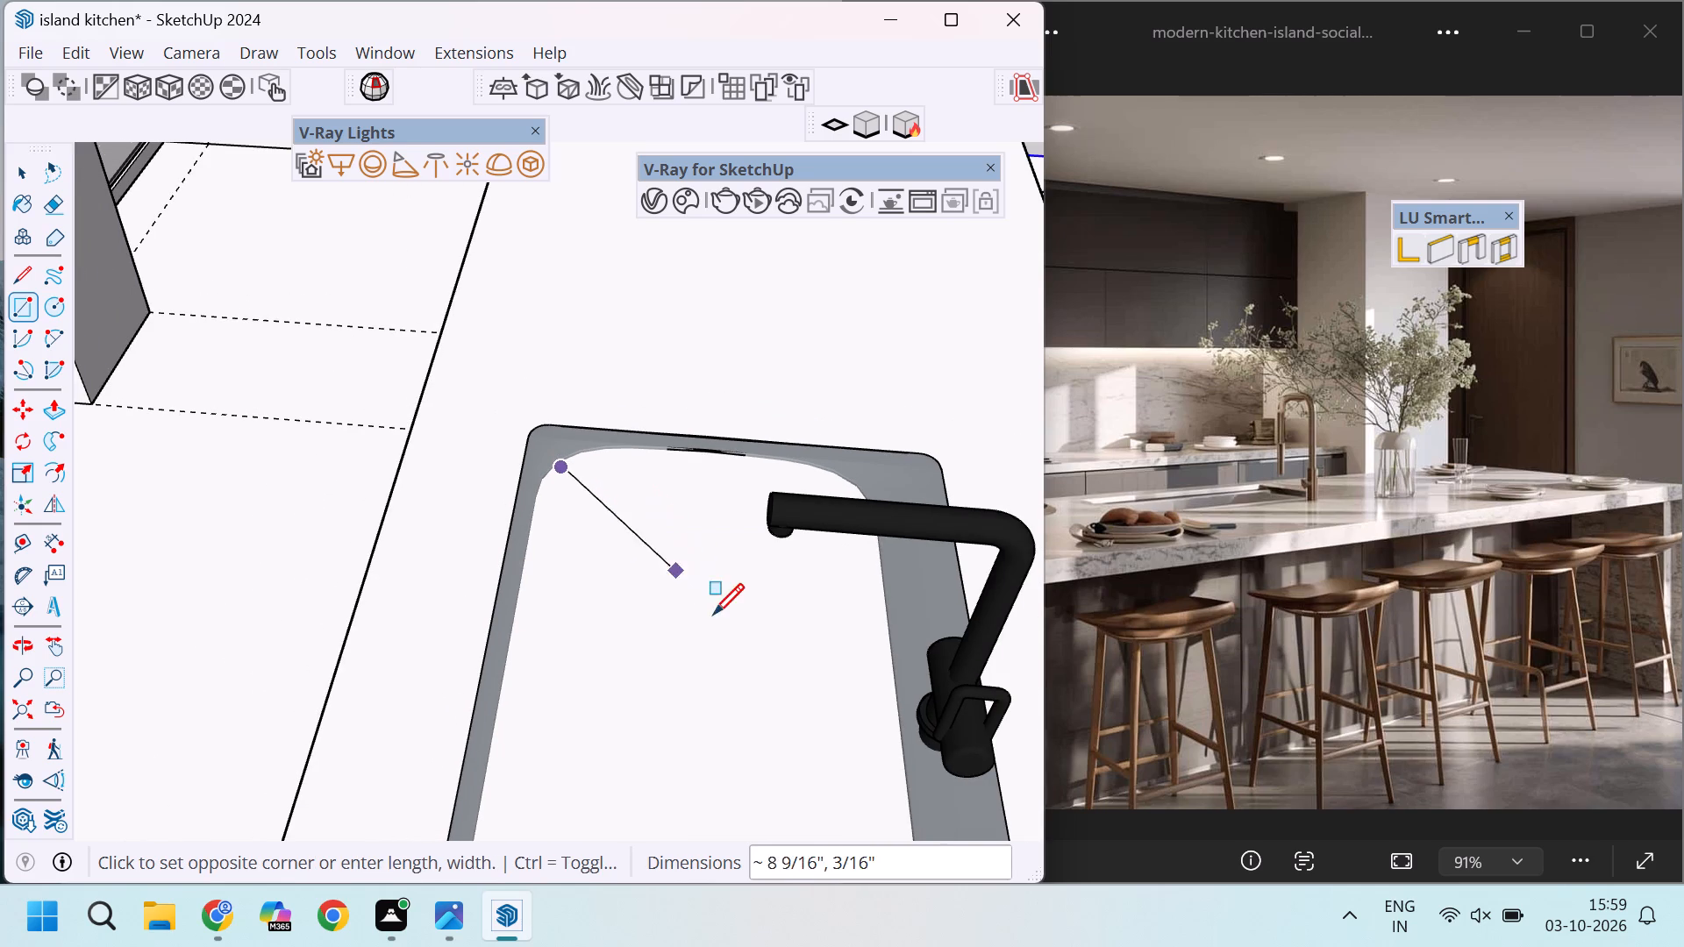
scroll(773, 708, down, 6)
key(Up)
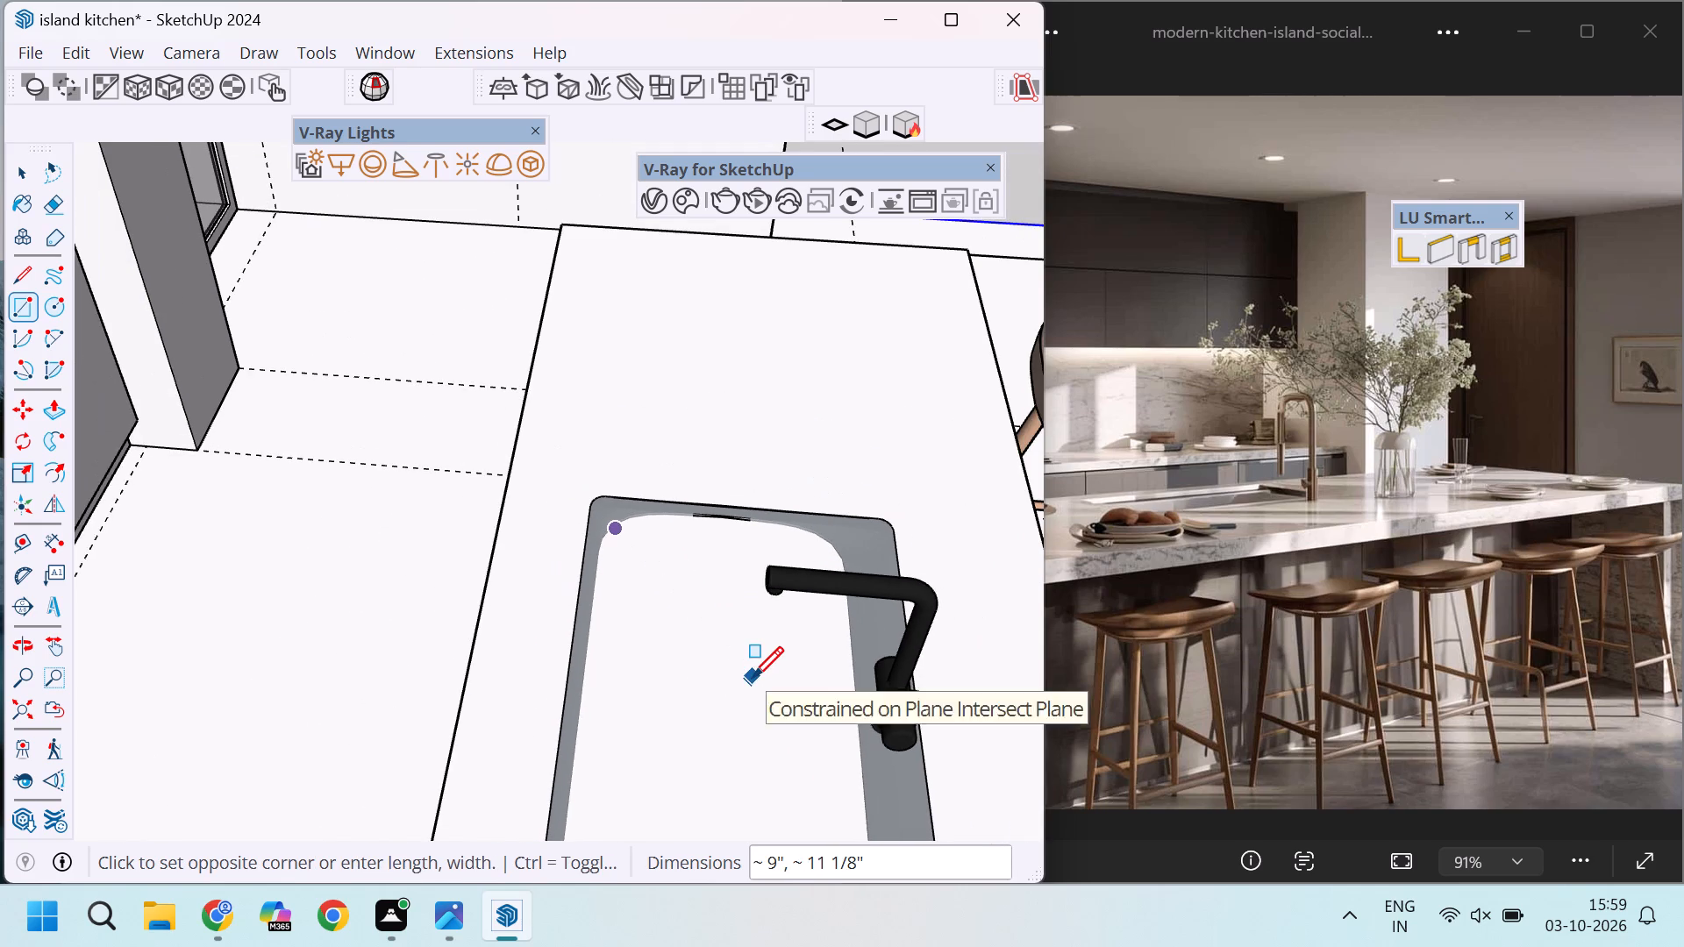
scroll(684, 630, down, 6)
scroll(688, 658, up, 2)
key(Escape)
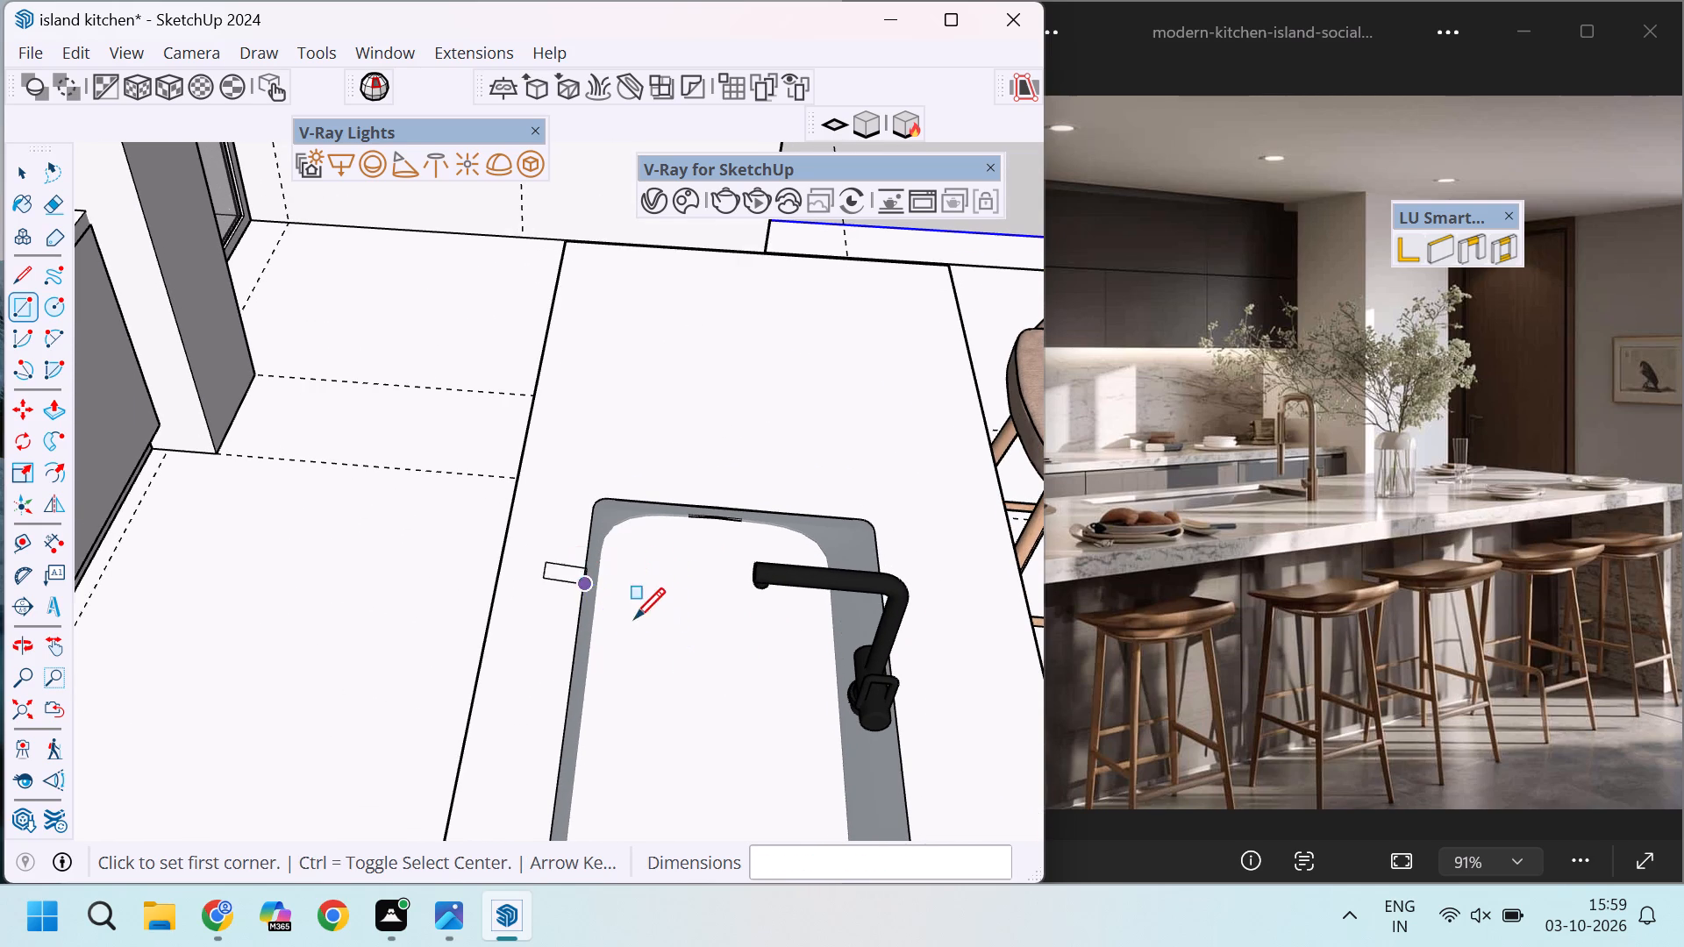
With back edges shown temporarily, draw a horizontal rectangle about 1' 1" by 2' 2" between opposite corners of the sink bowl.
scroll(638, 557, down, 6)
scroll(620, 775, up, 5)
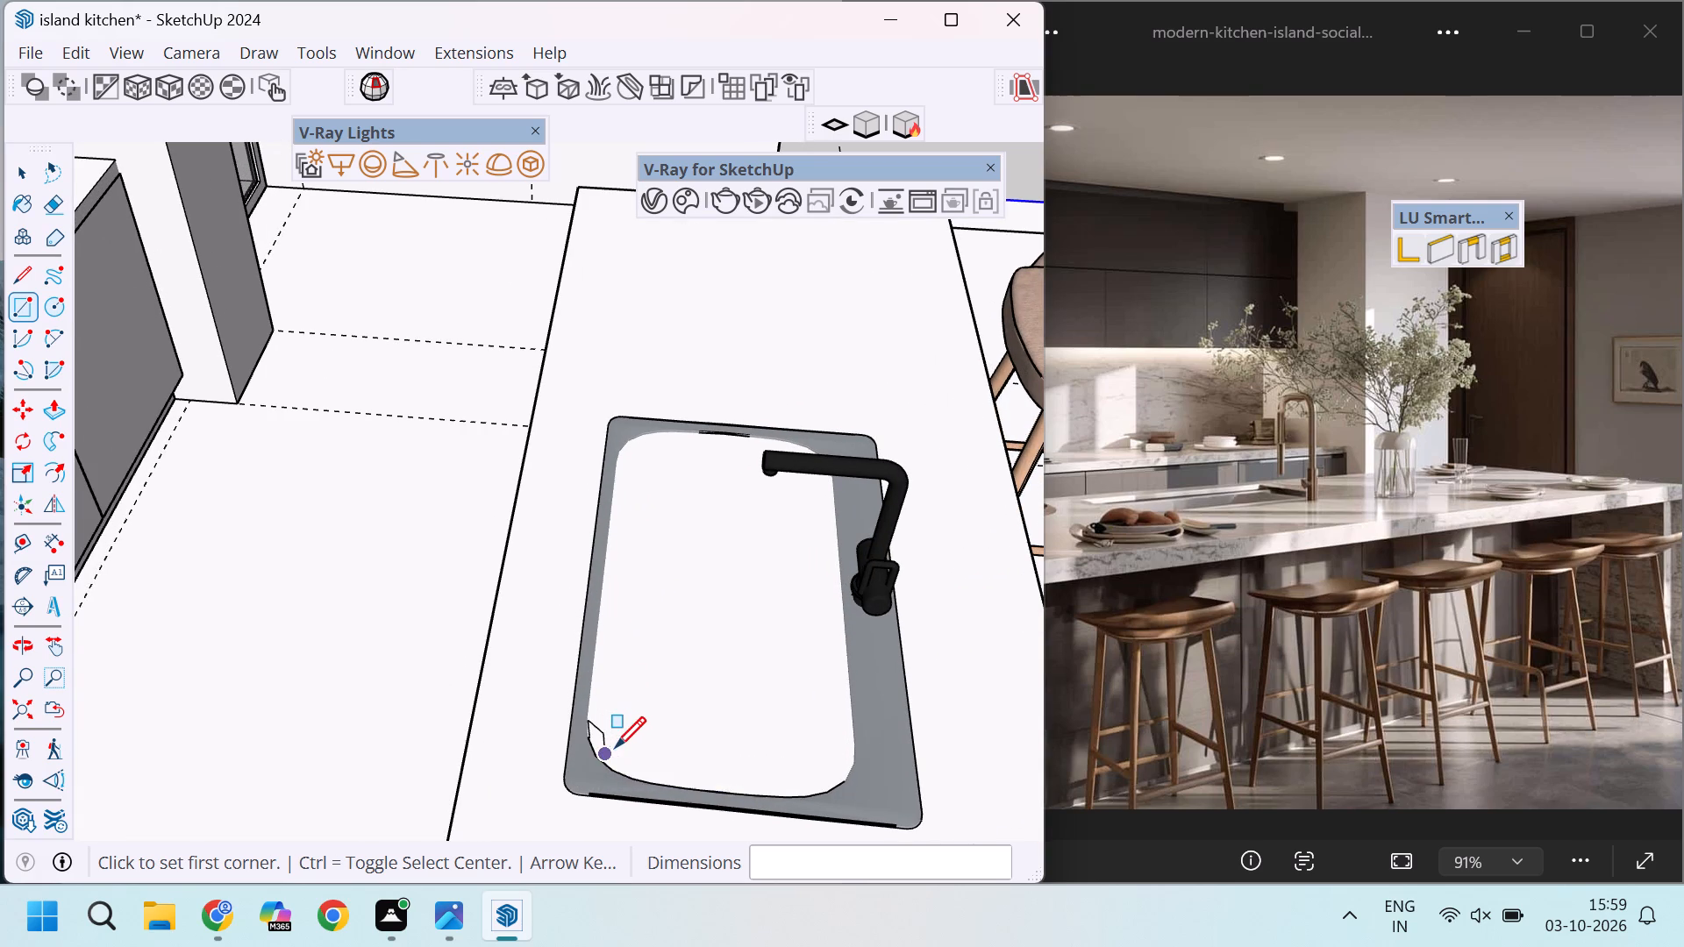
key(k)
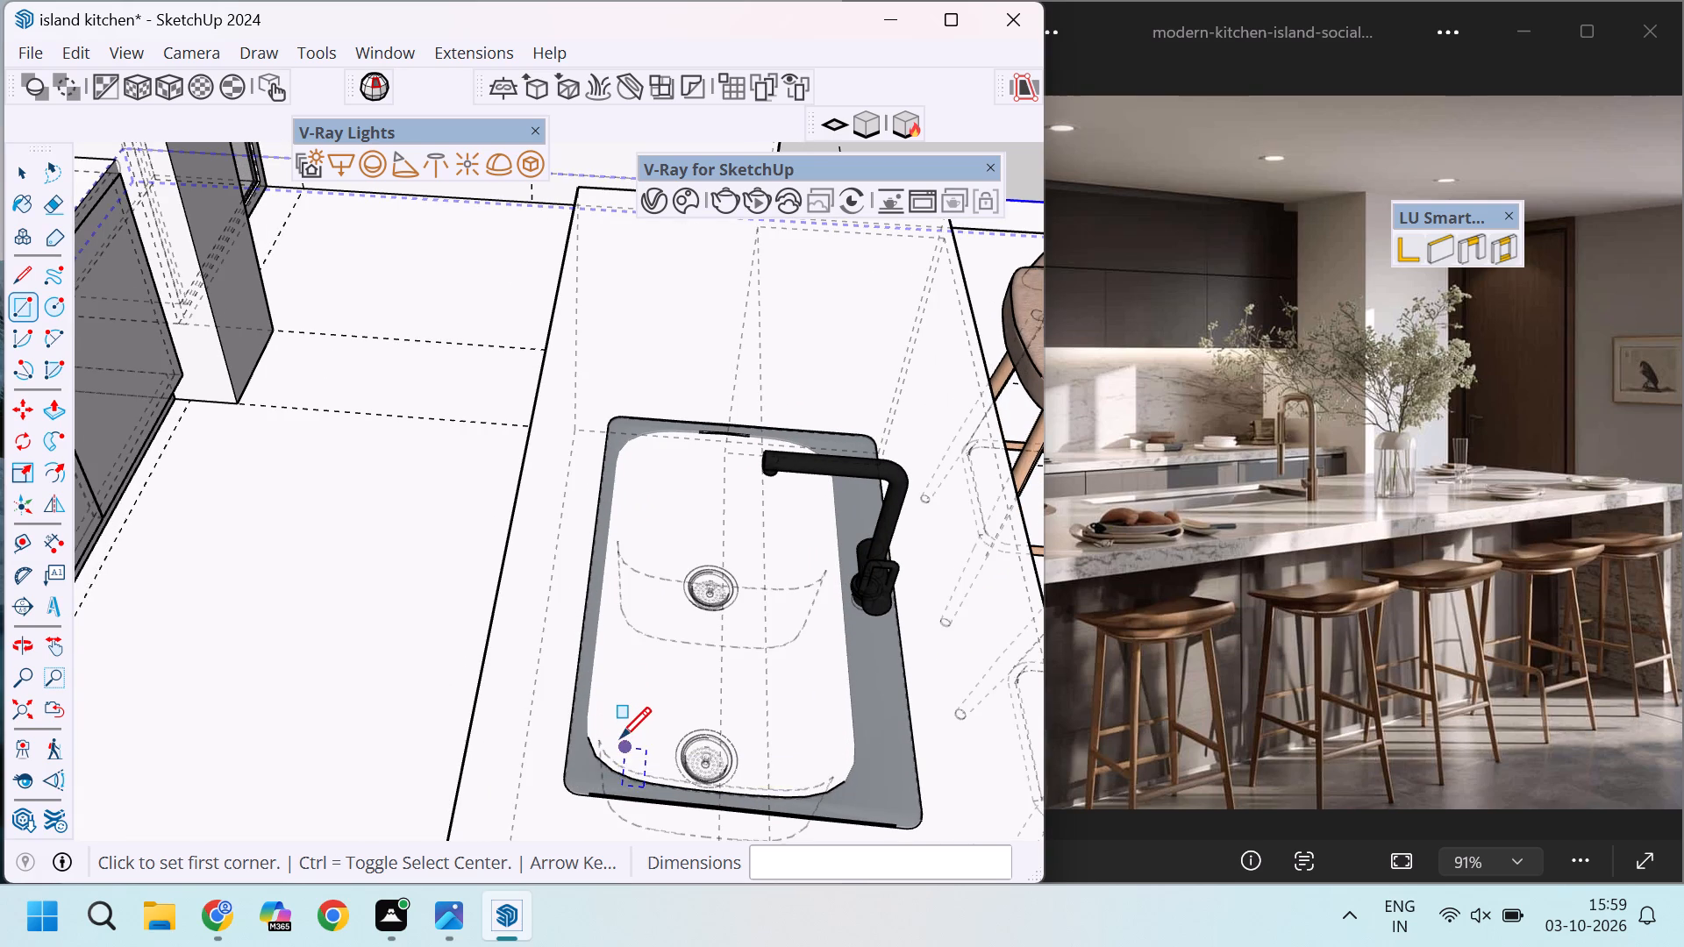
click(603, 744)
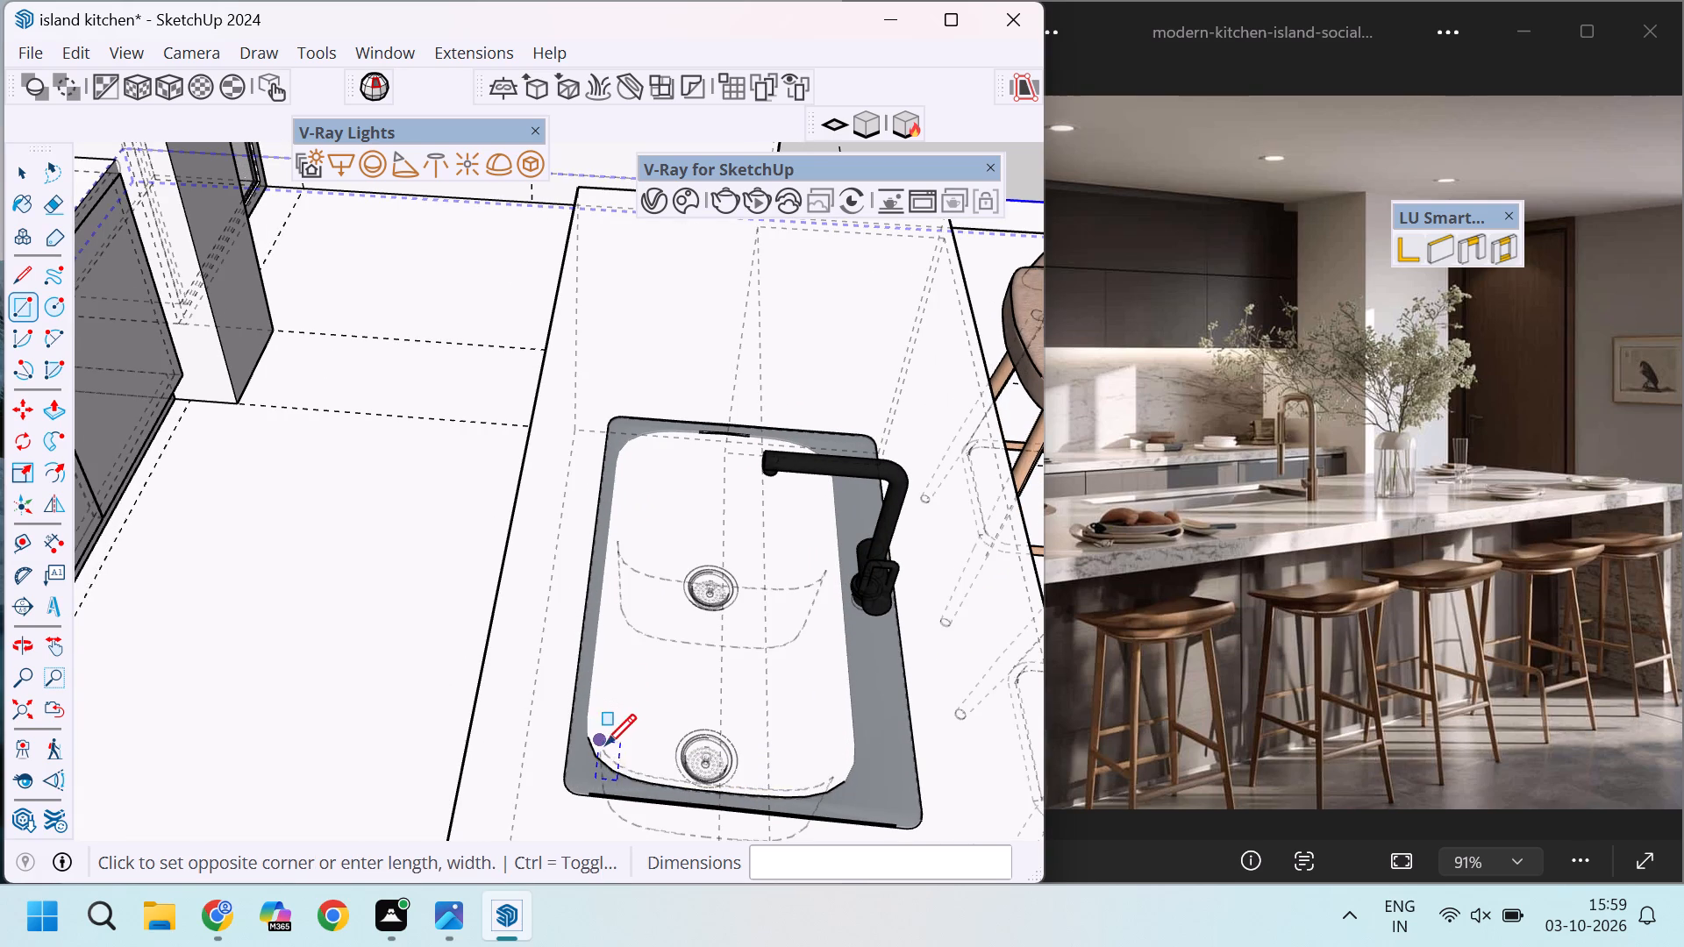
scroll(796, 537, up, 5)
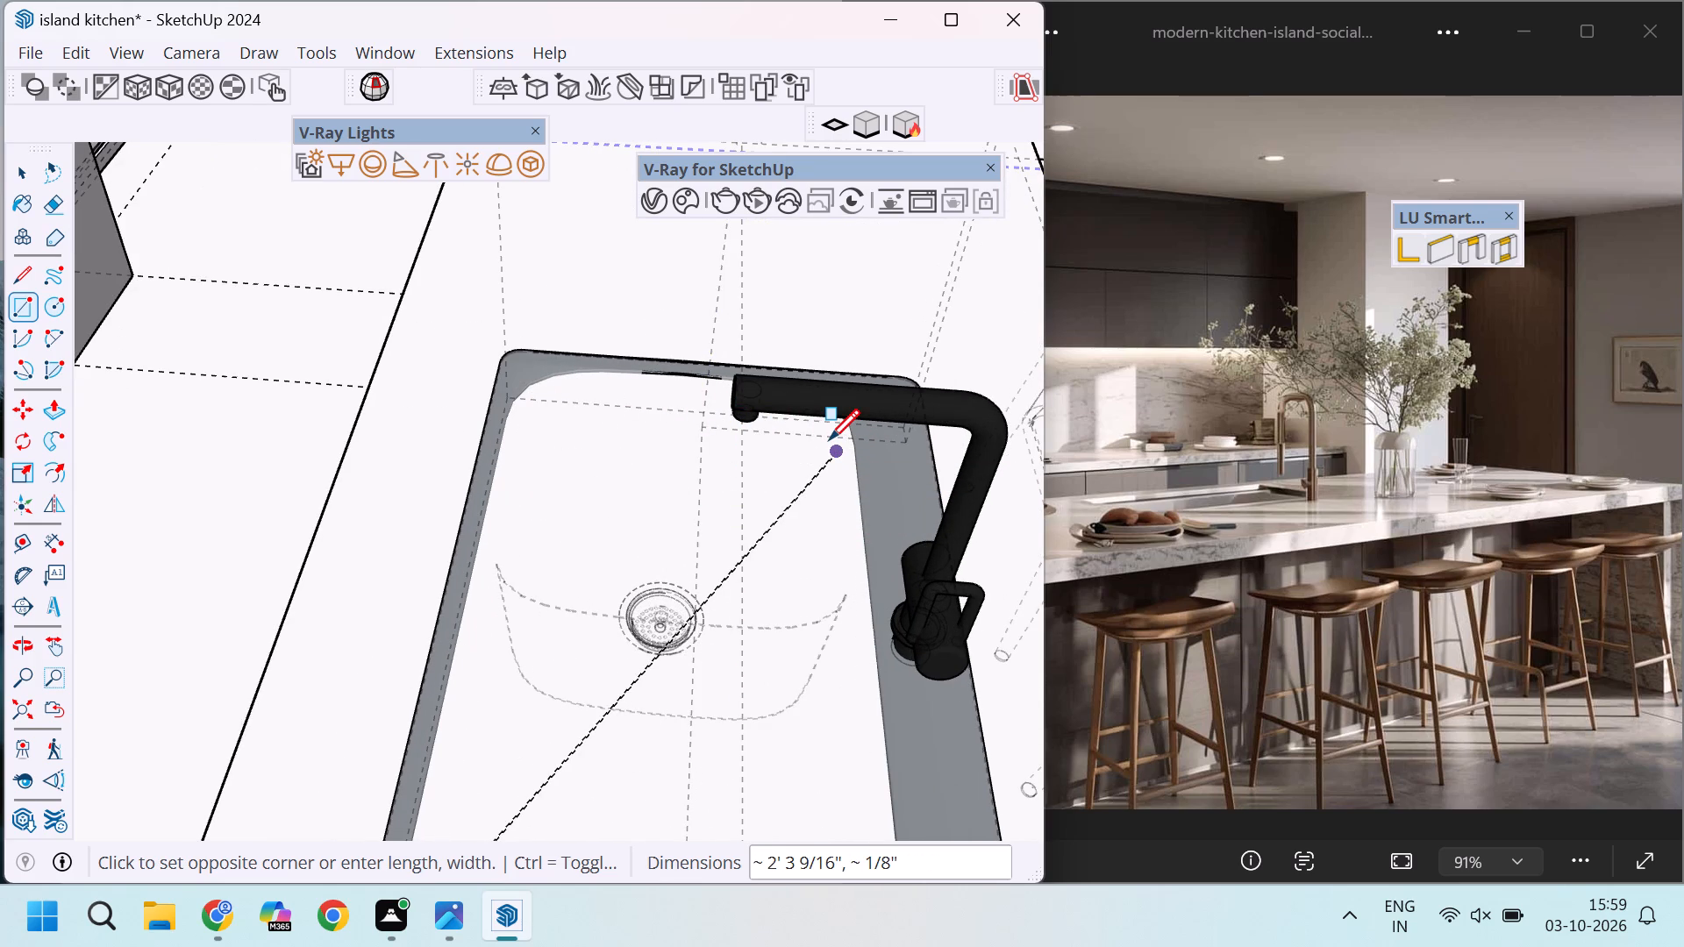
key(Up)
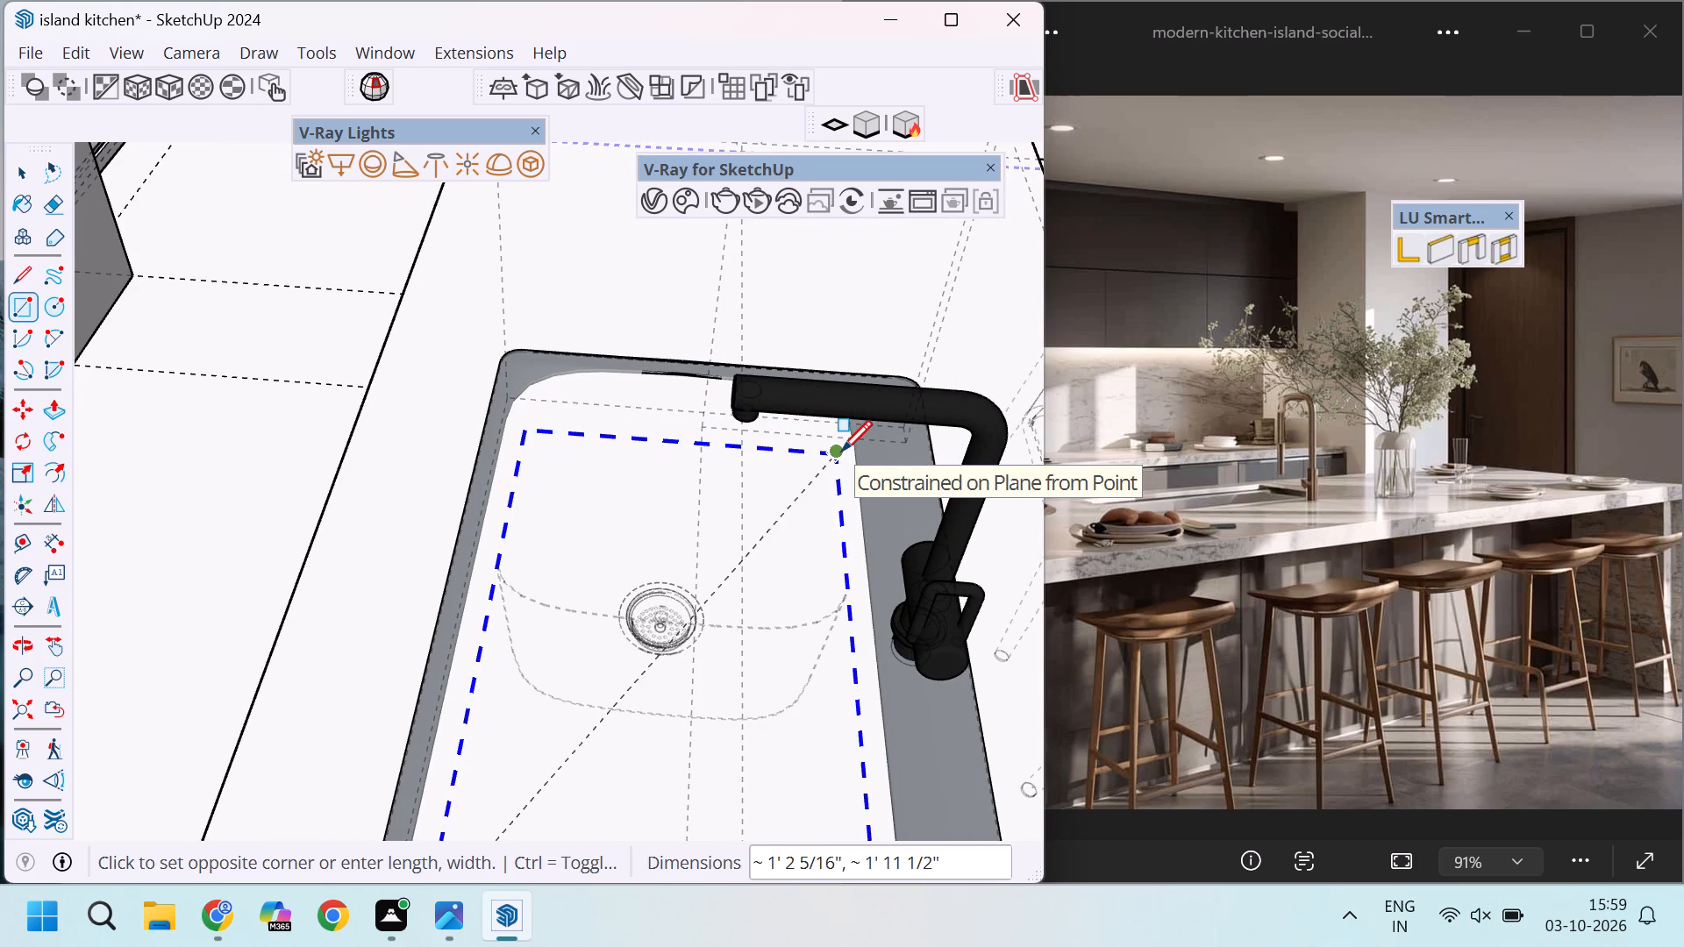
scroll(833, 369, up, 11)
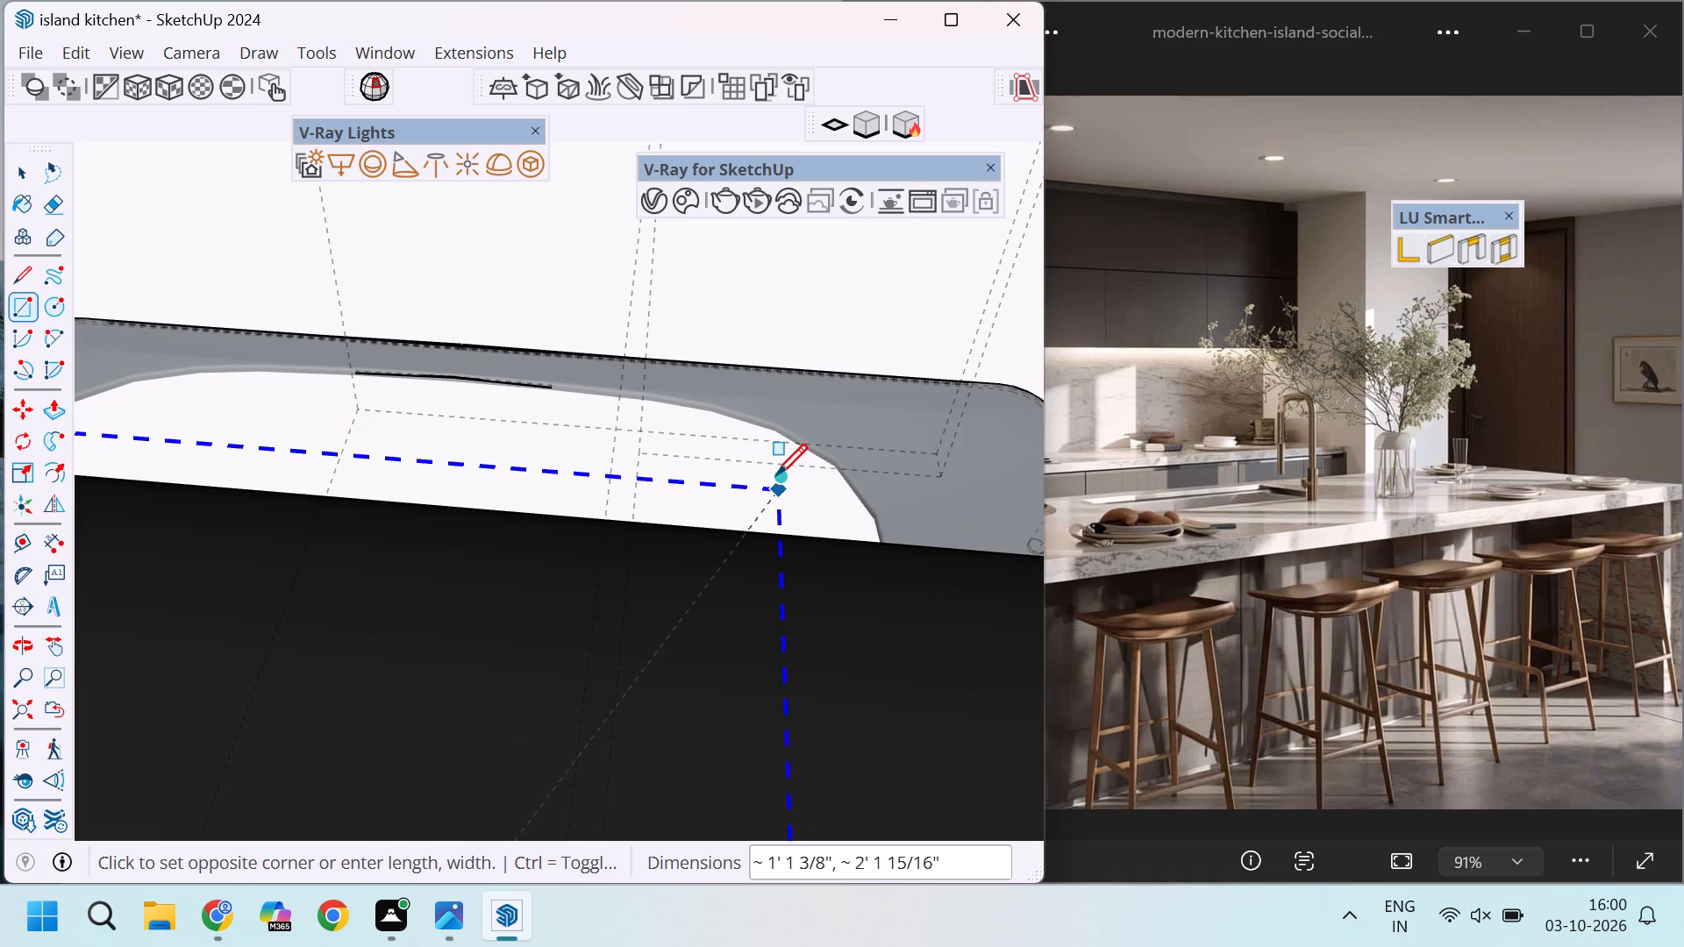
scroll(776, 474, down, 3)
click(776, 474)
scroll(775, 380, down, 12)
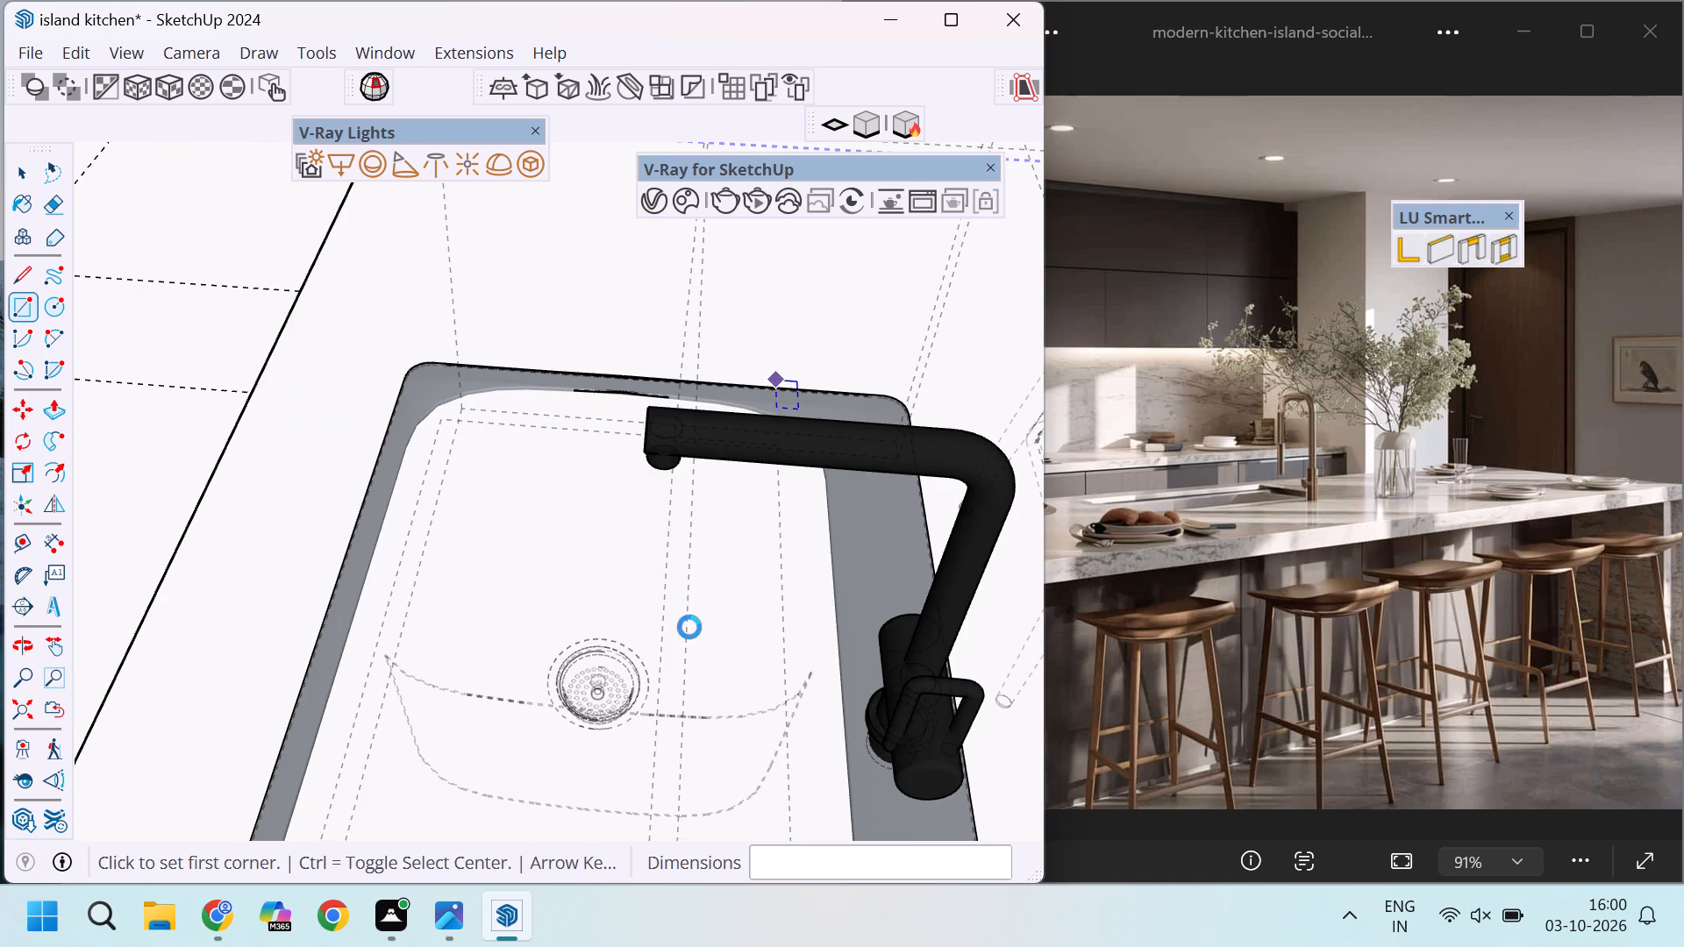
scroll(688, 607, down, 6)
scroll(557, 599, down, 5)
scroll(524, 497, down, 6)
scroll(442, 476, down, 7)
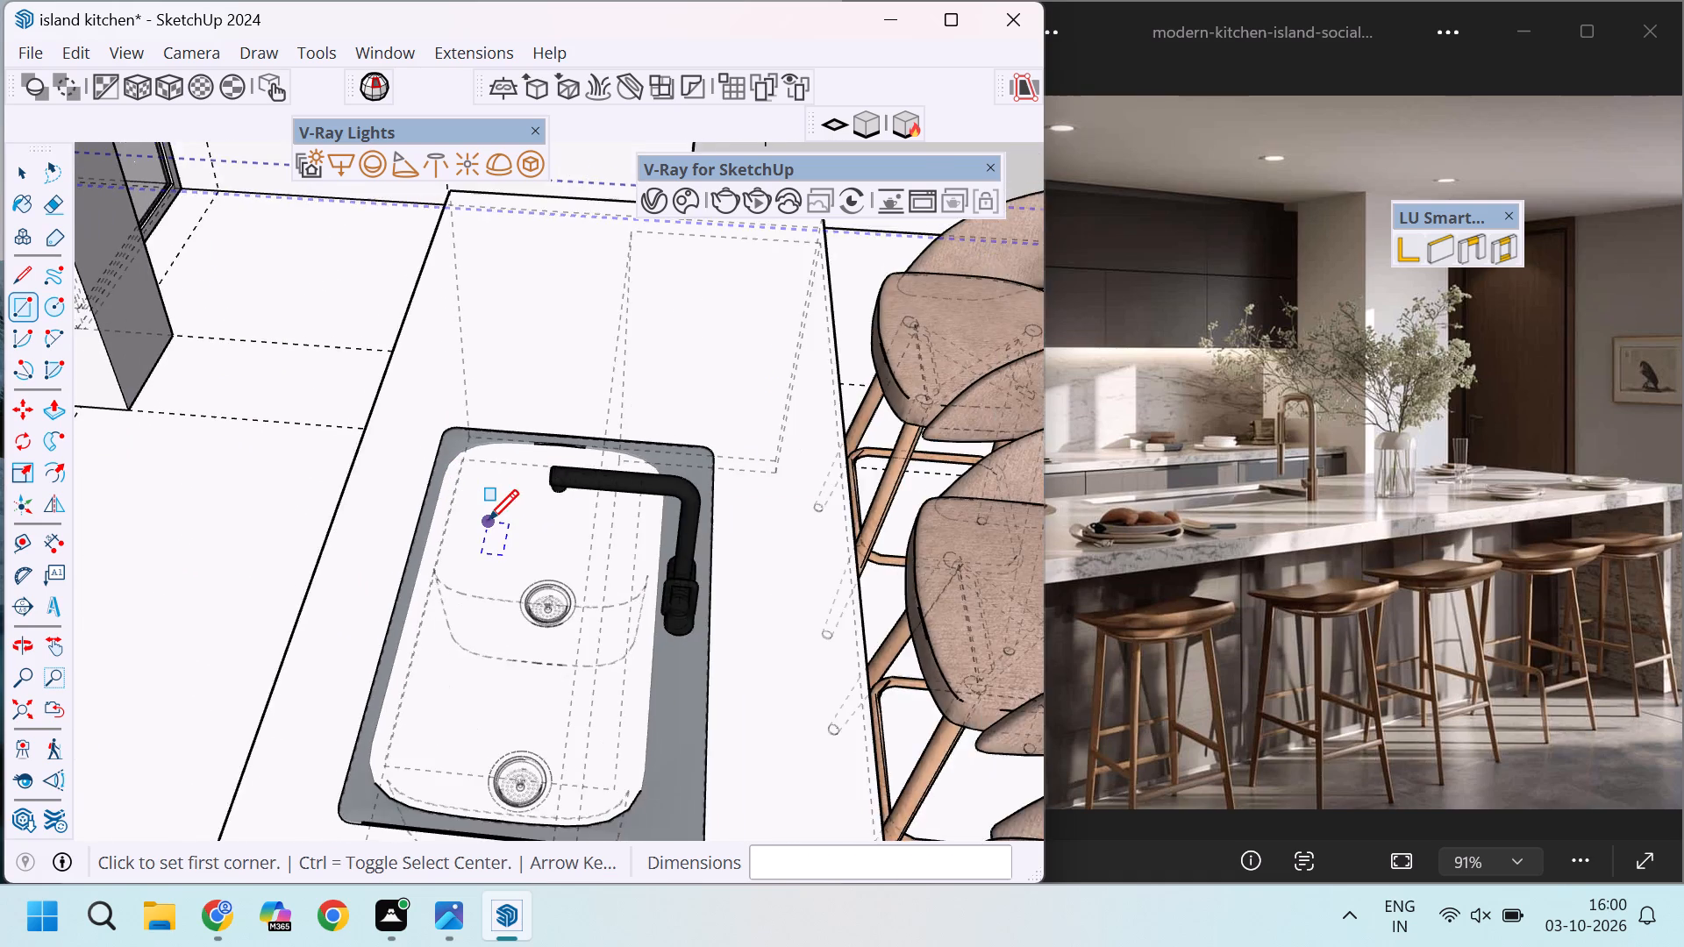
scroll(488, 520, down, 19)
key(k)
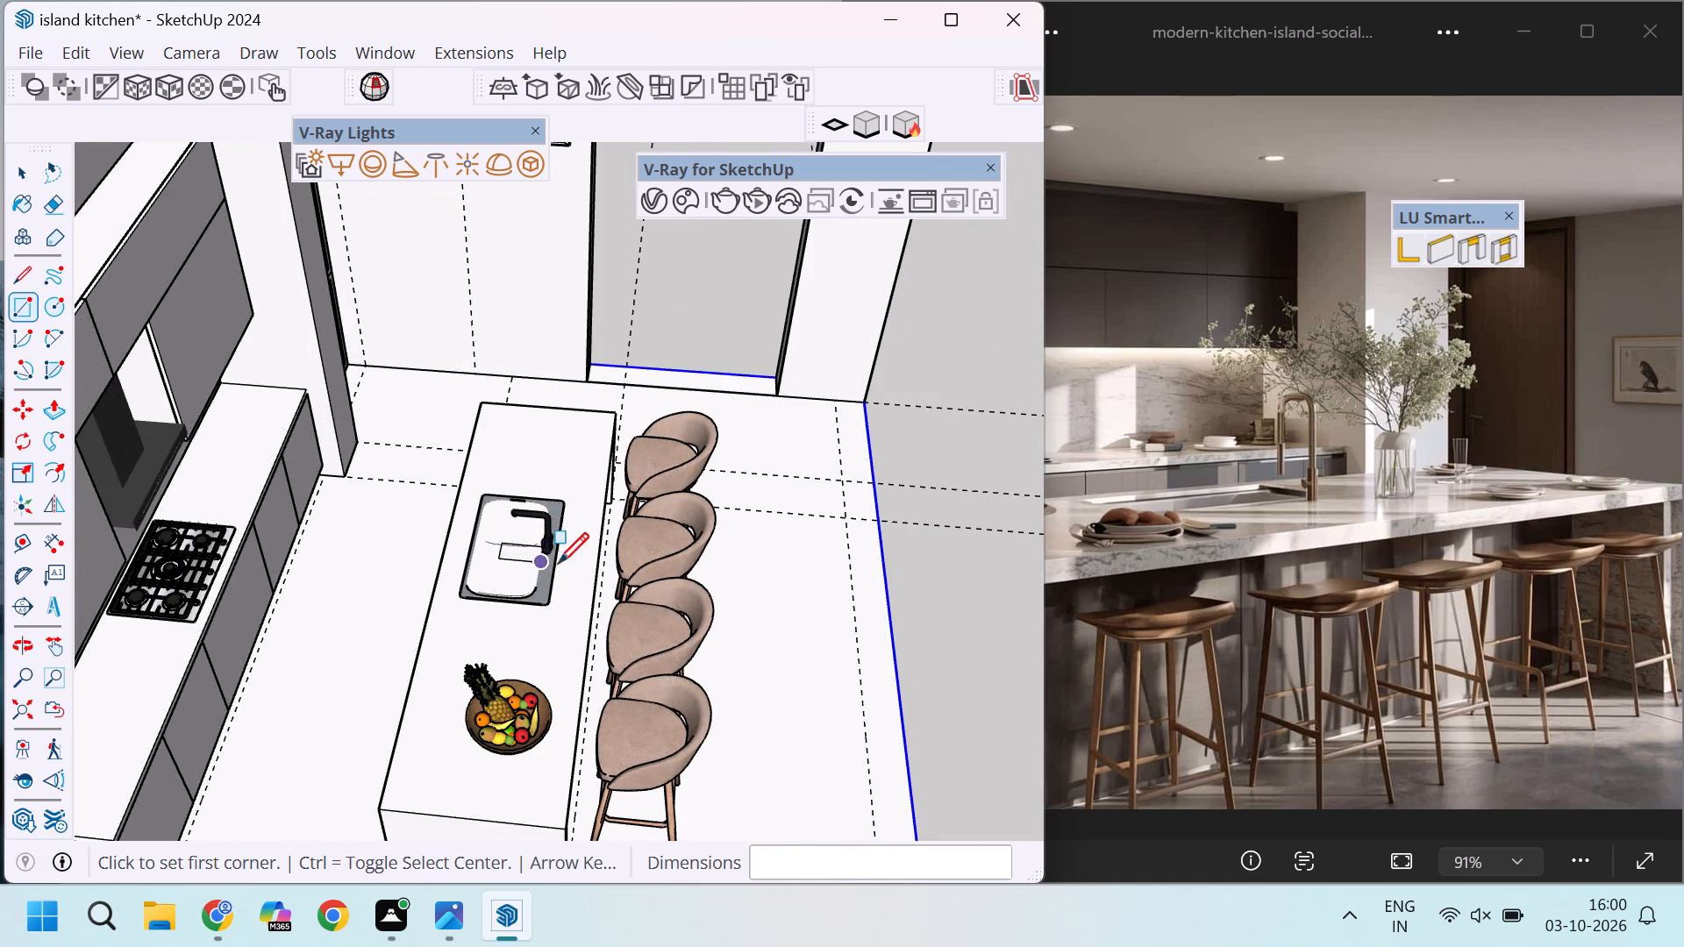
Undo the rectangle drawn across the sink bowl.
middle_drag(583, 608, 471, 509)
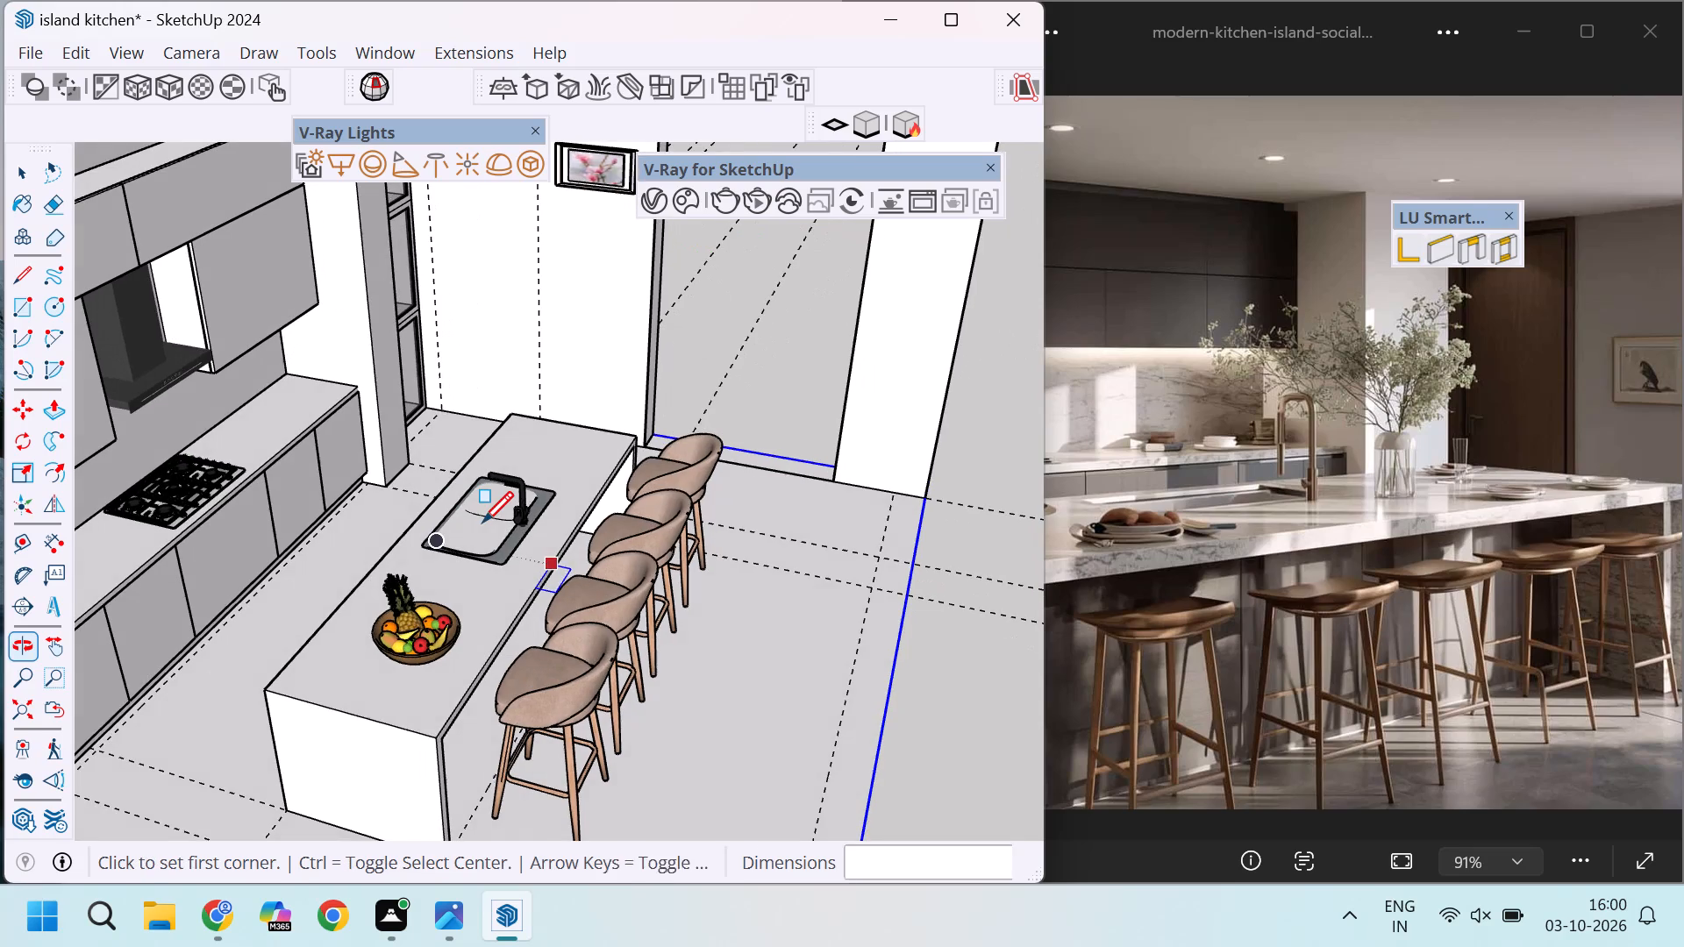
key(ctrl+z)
Open the island for editing and draw a rectangle about 1' 7/8" by 2' on the worktop inside the sink bowl.
scroll(493, 526, up, 14)
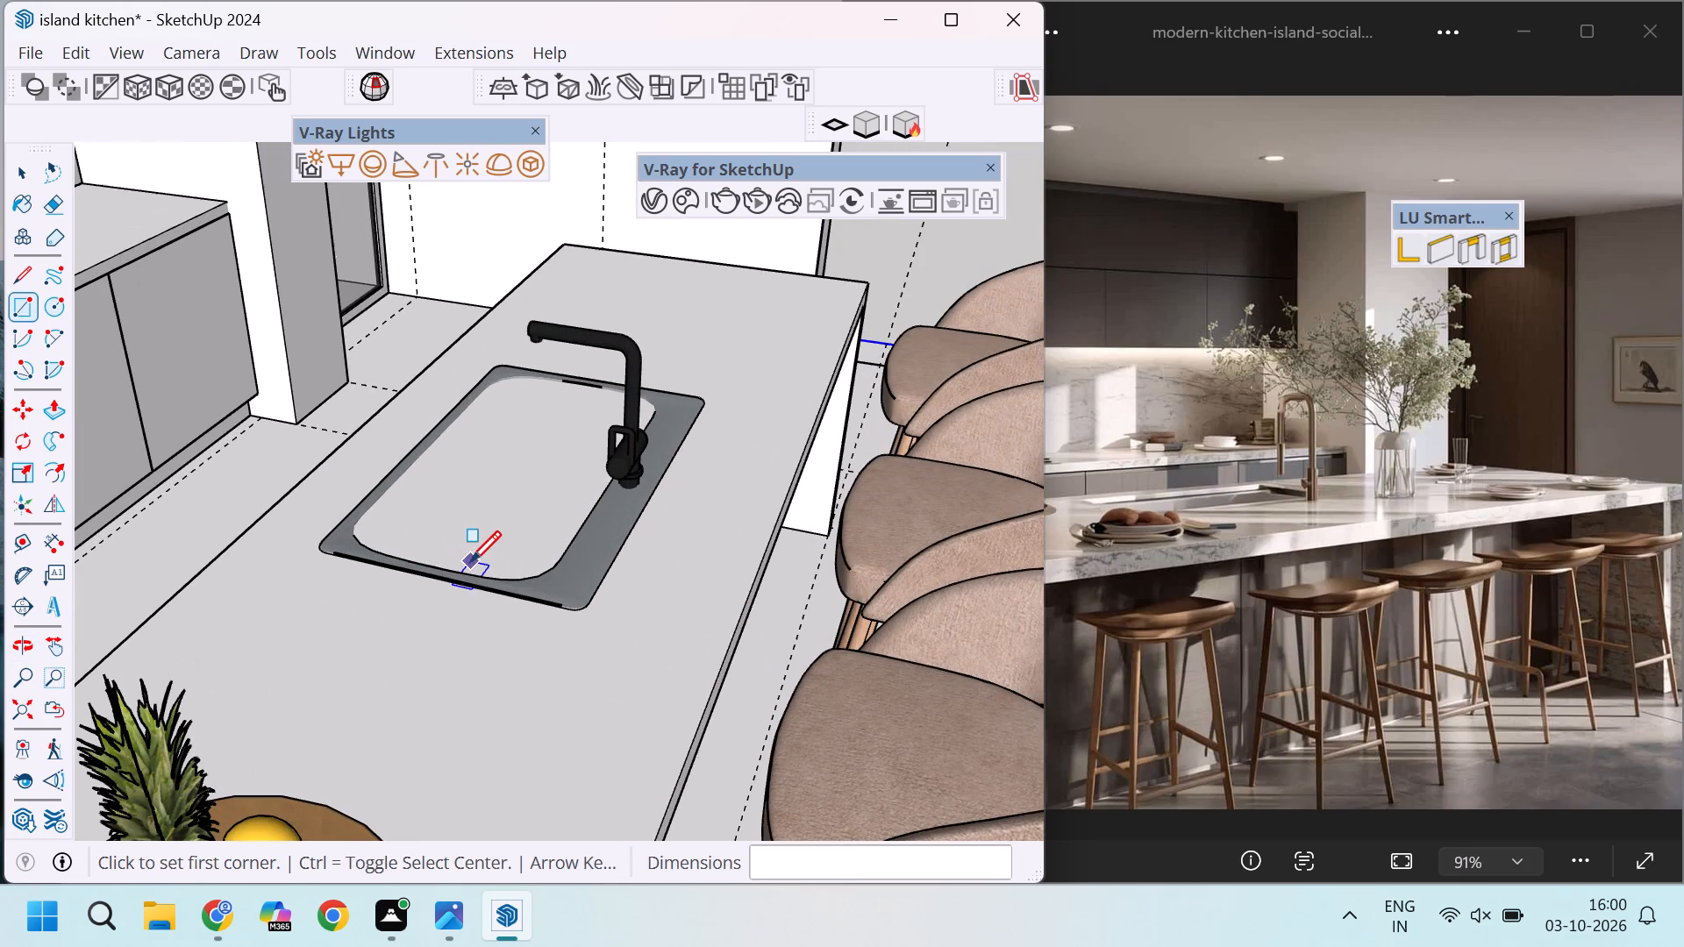
key(space)
scroll(563, 605, down, 5)
double_click(618, 640)
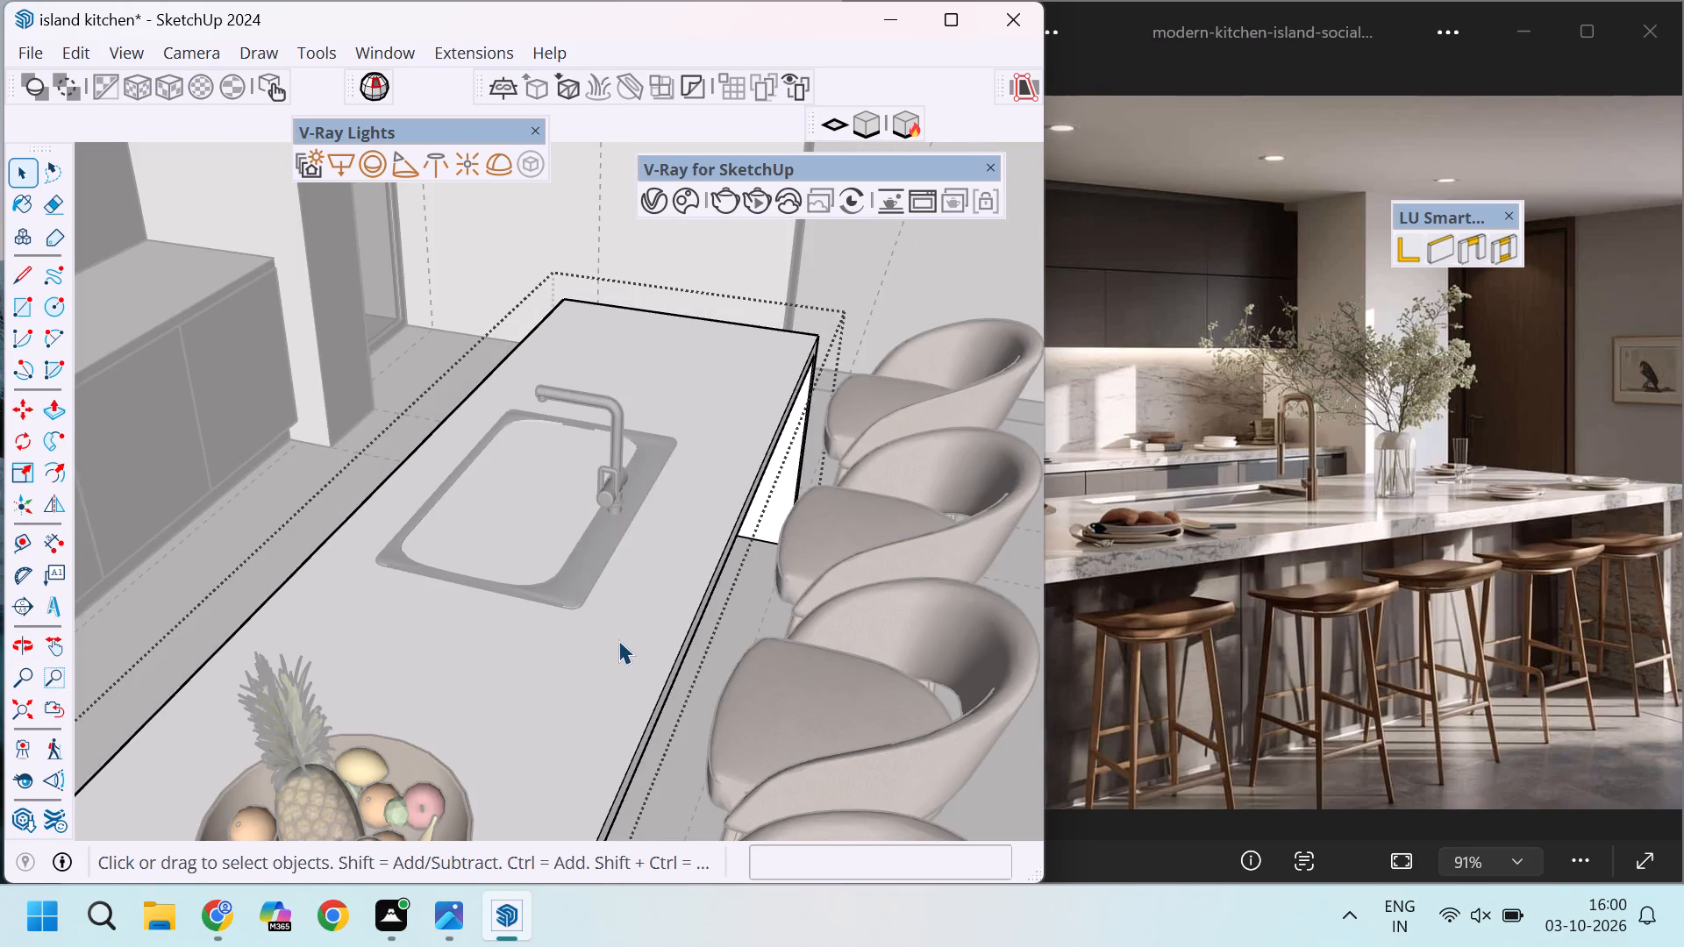
scroll(629, 631, down, 3)
scroll(555, 543, up, 10)
key(r)
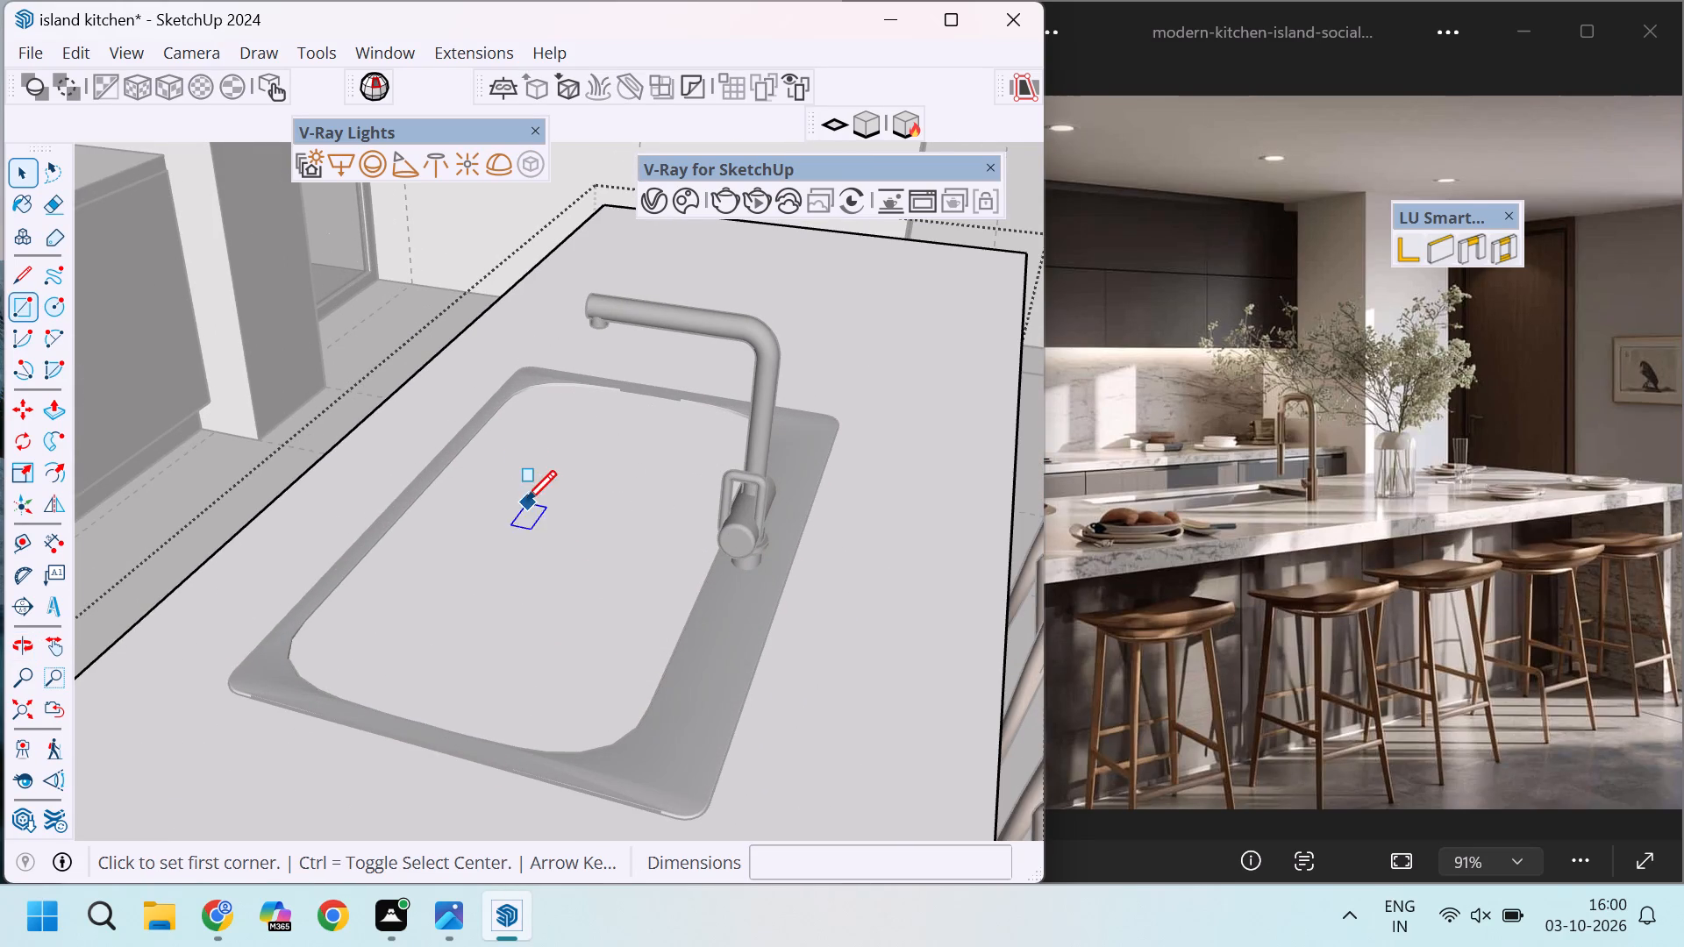
scroll(533, 419, up, 4)
click(529, 398)
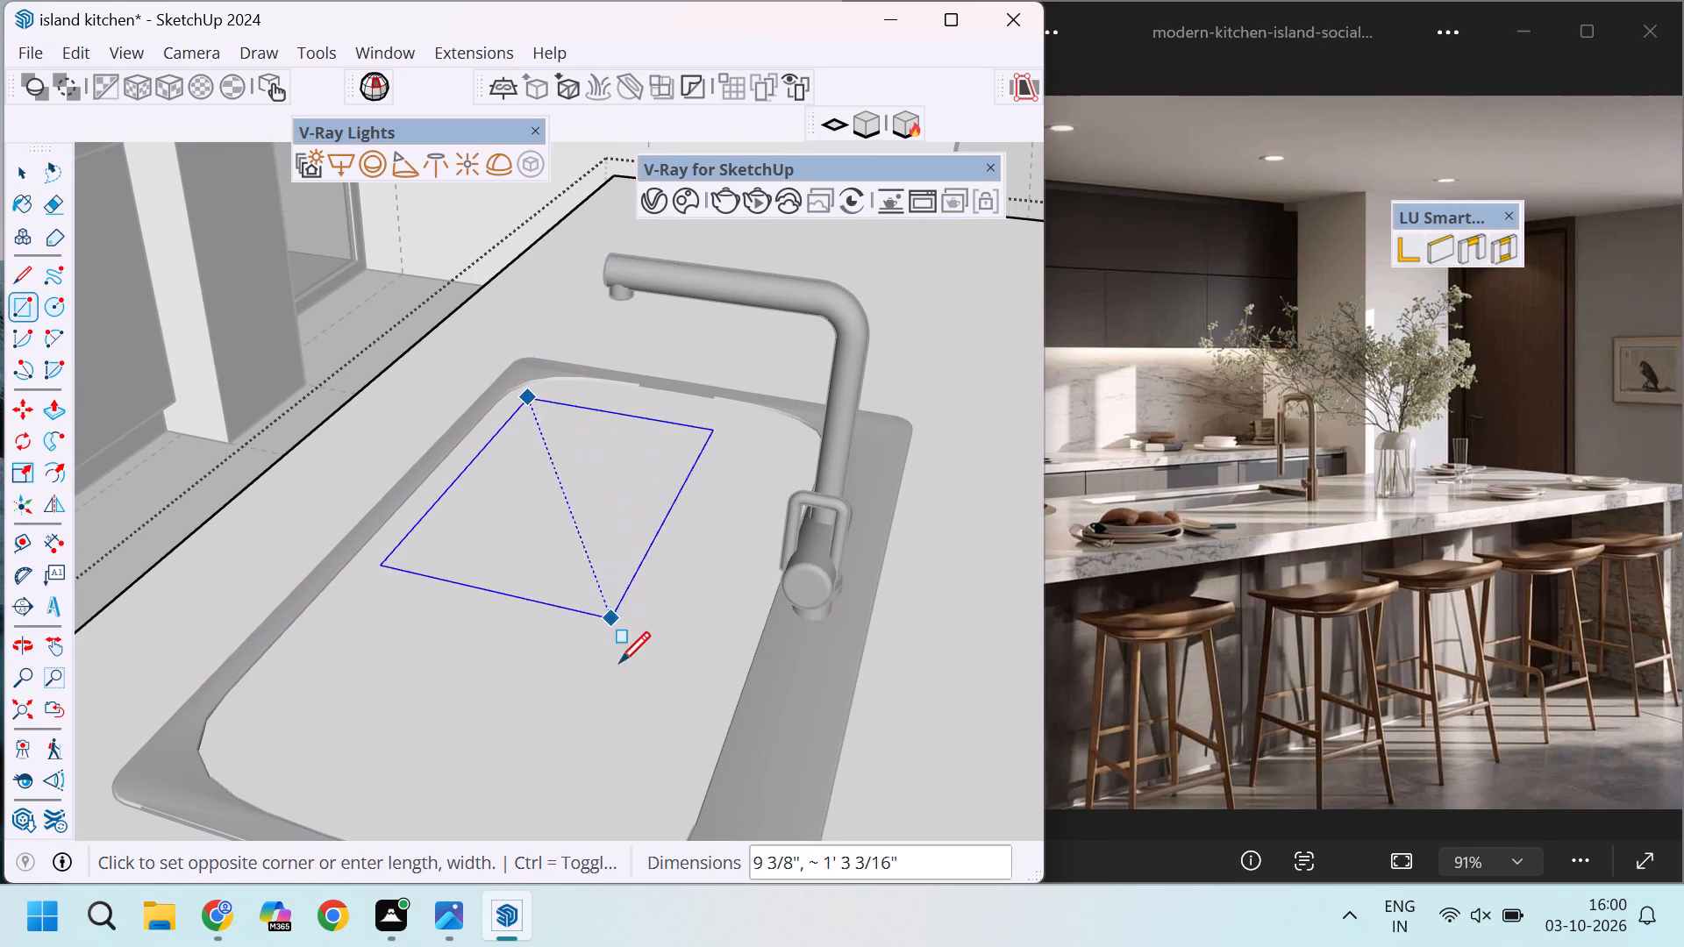
scroll(621, 679, down, 5)
scroll(634, 732, up, 4)
scroll(628, 797, down, 4)
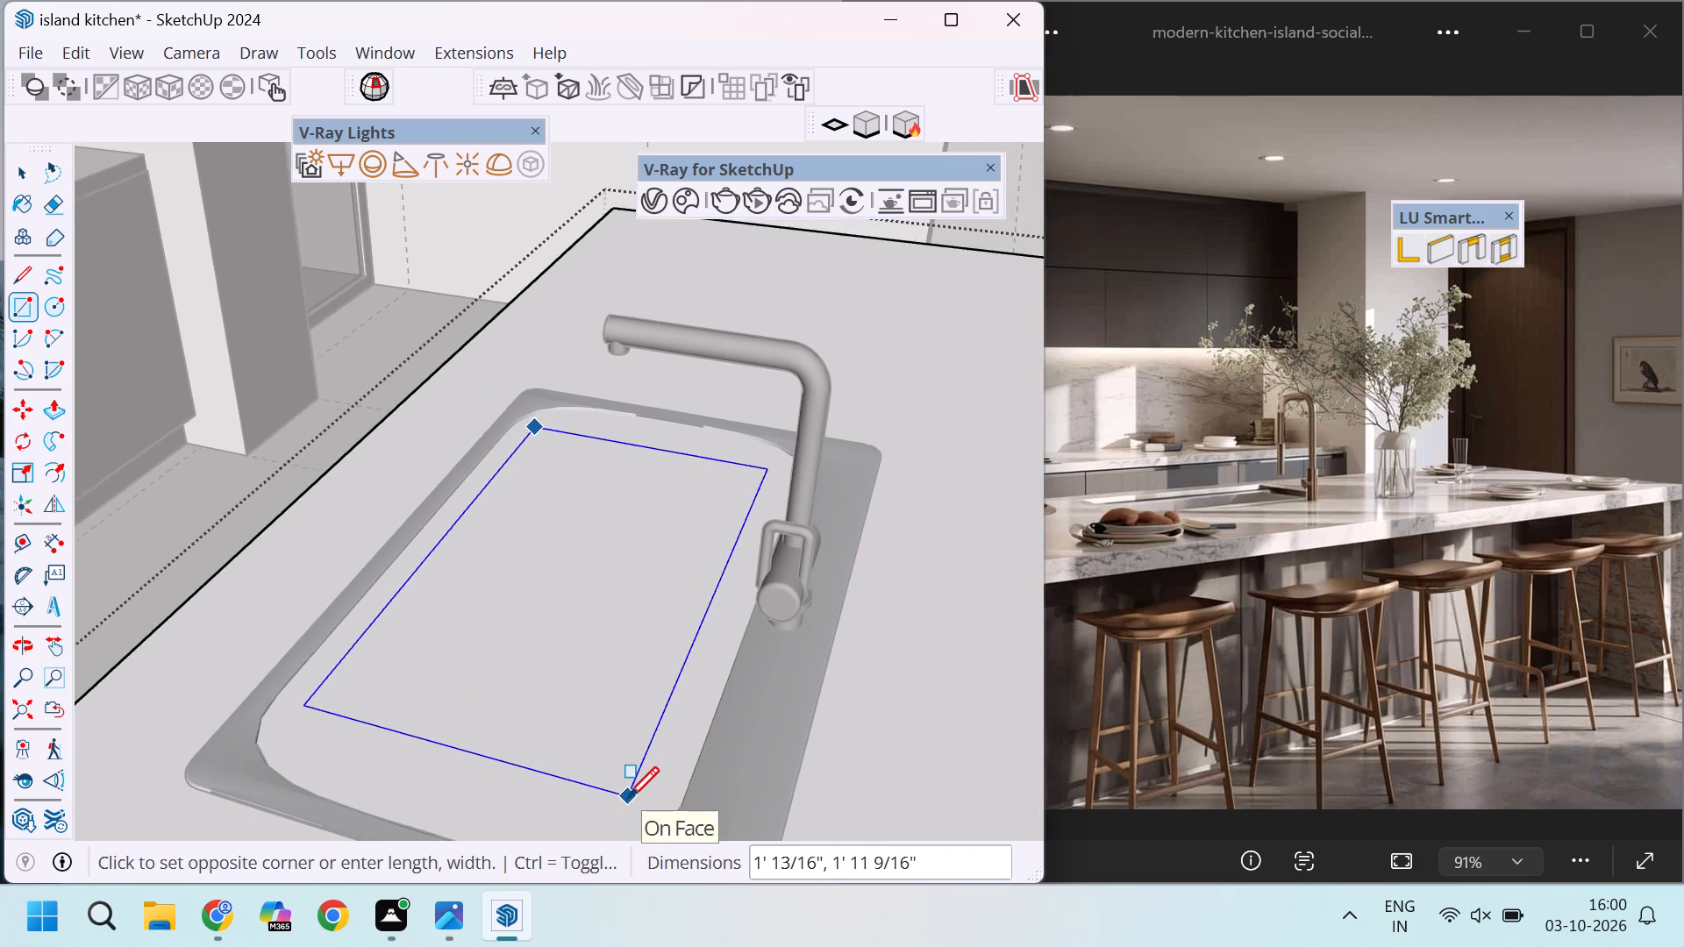
click(626, 805)
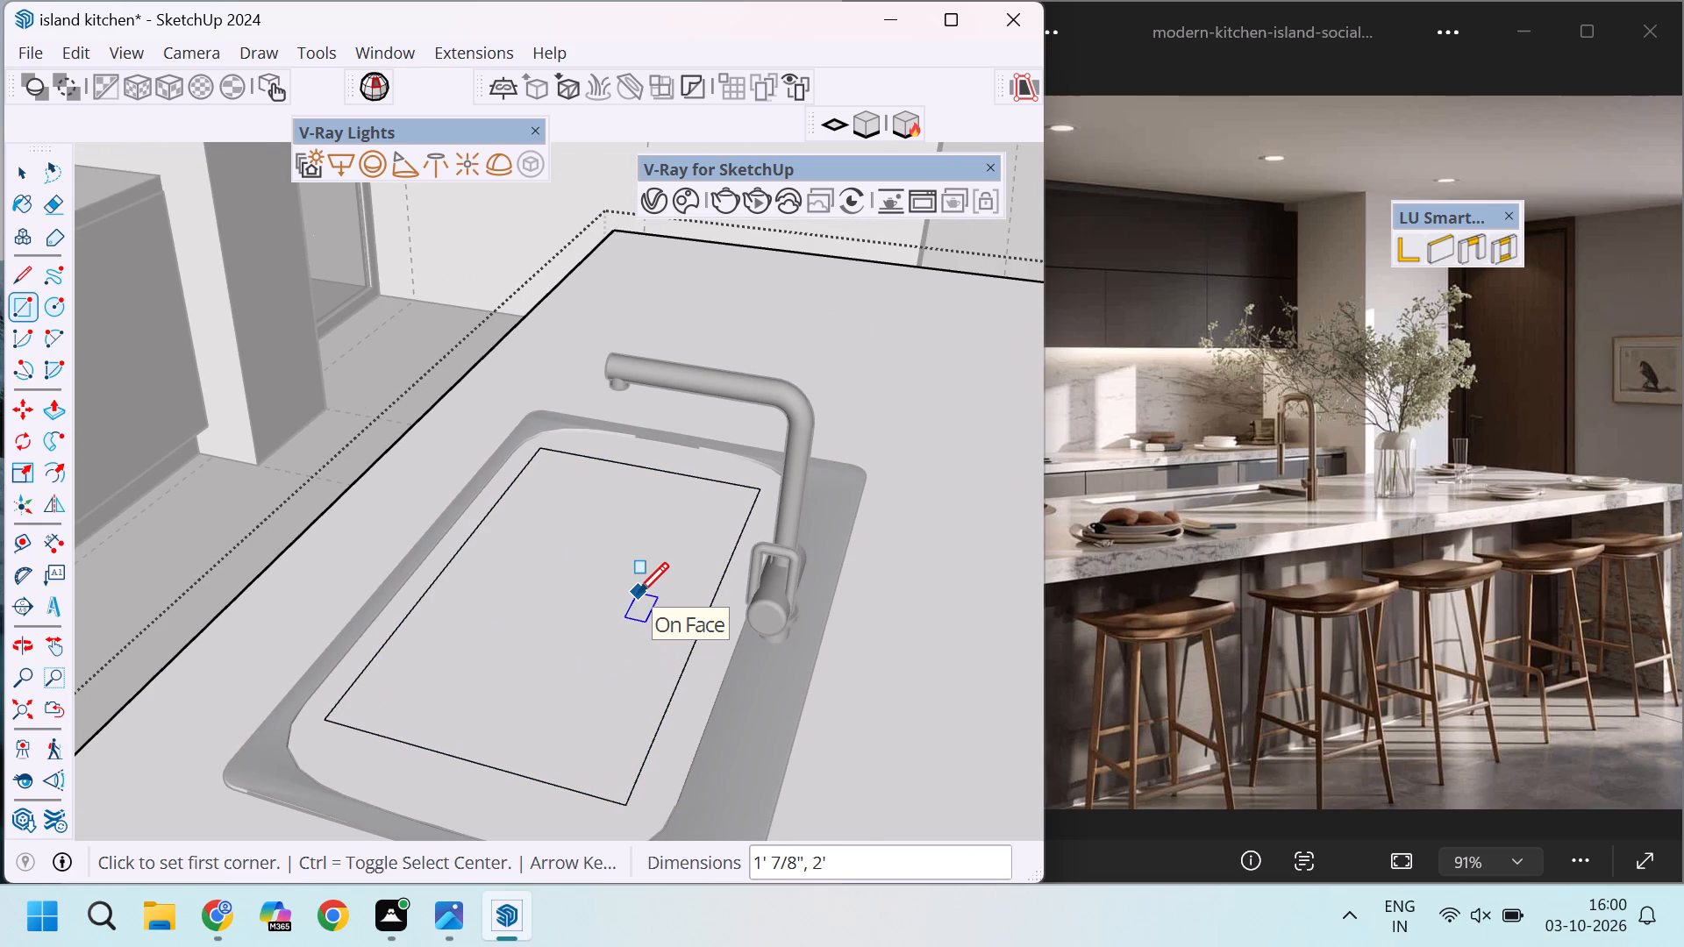
With back edges shown, push the rectangle about 1' 1 1/4" down into the island to open the sink cutout.
key(p)
click(615, 596)
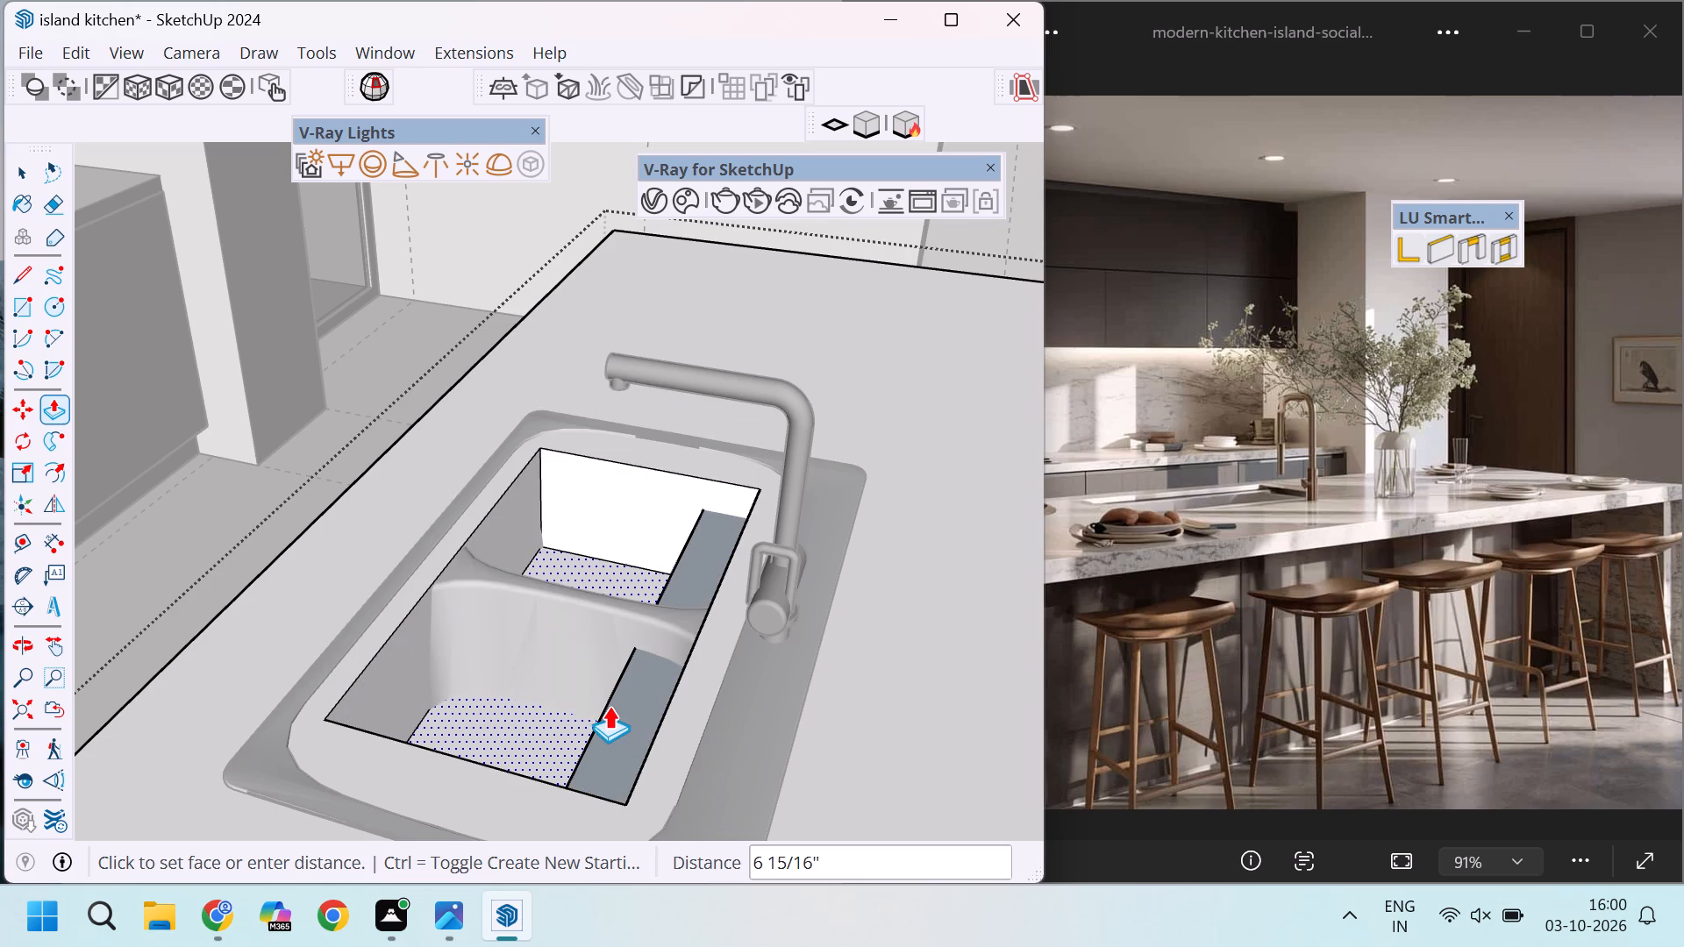
middle_drag(608, 706, 782, 707)
scroll(782, 707, down, 3)
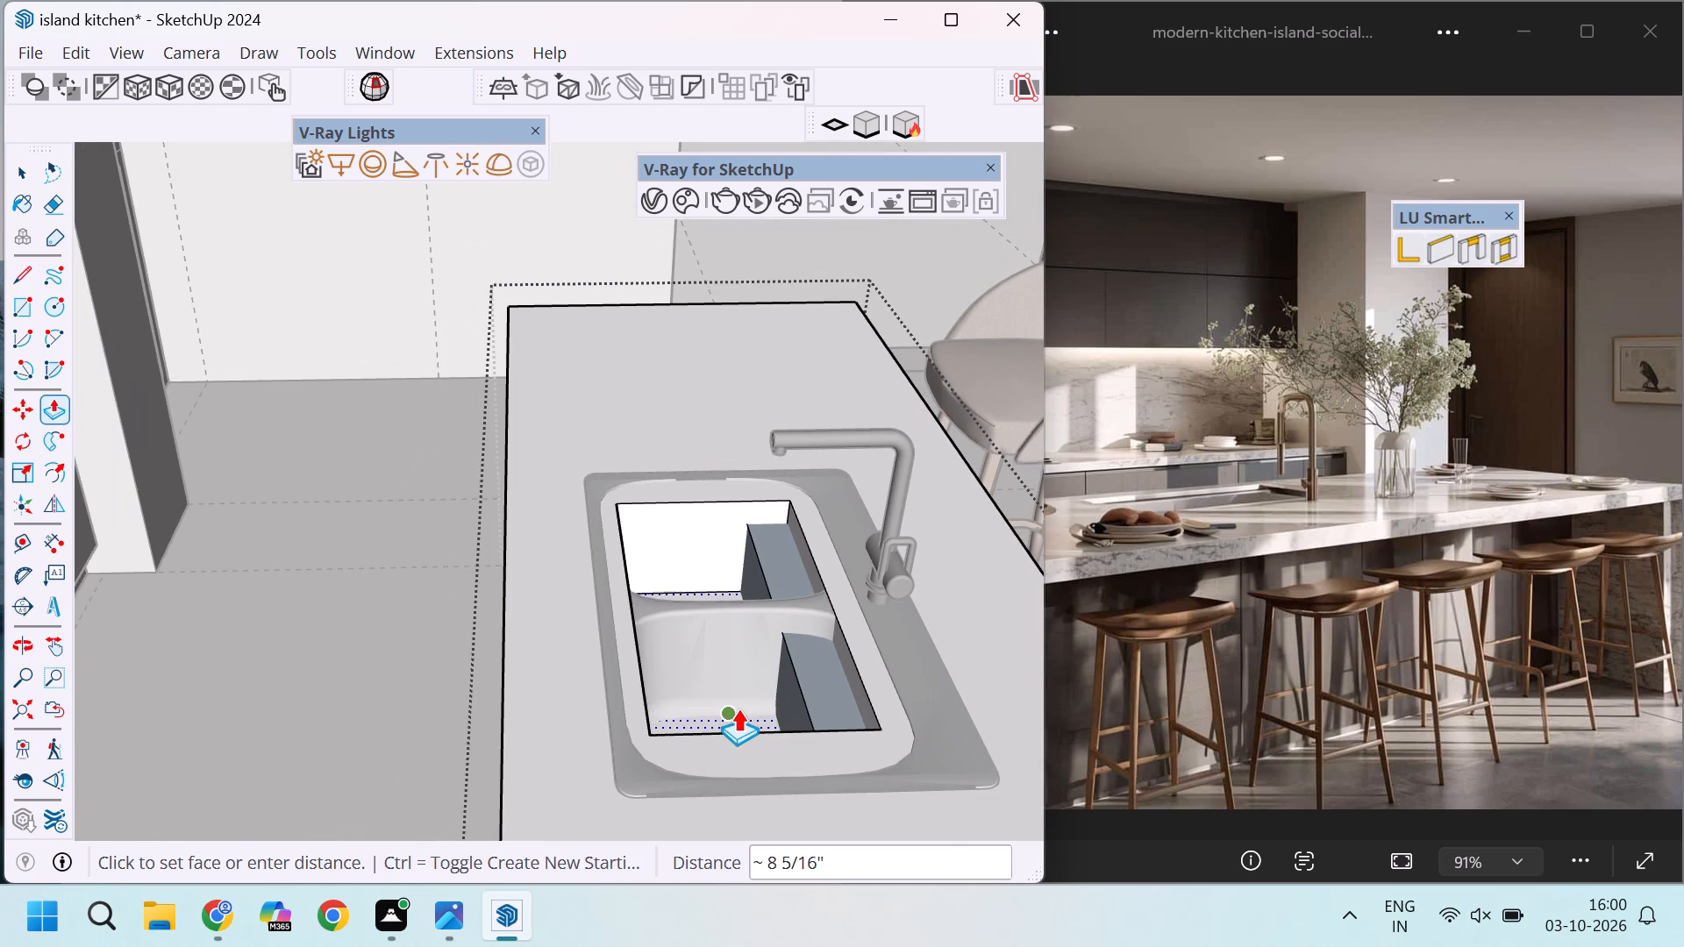
middle_drag(734, 708, 1017, 642)
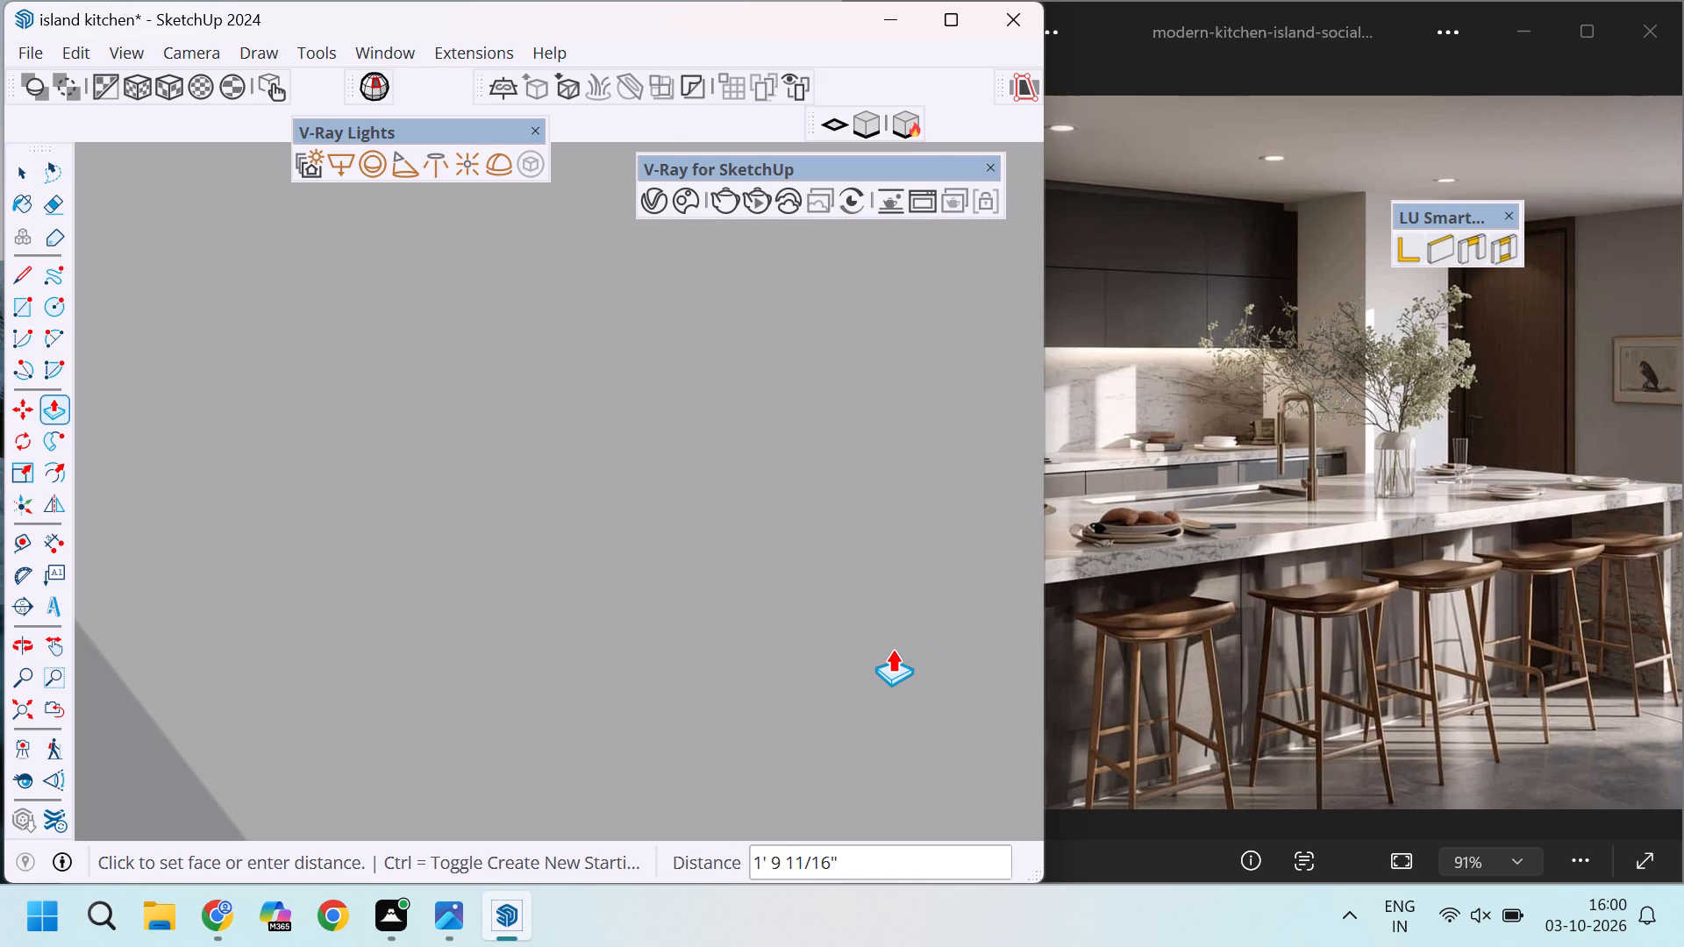
scroll(892, 649, down, 1)
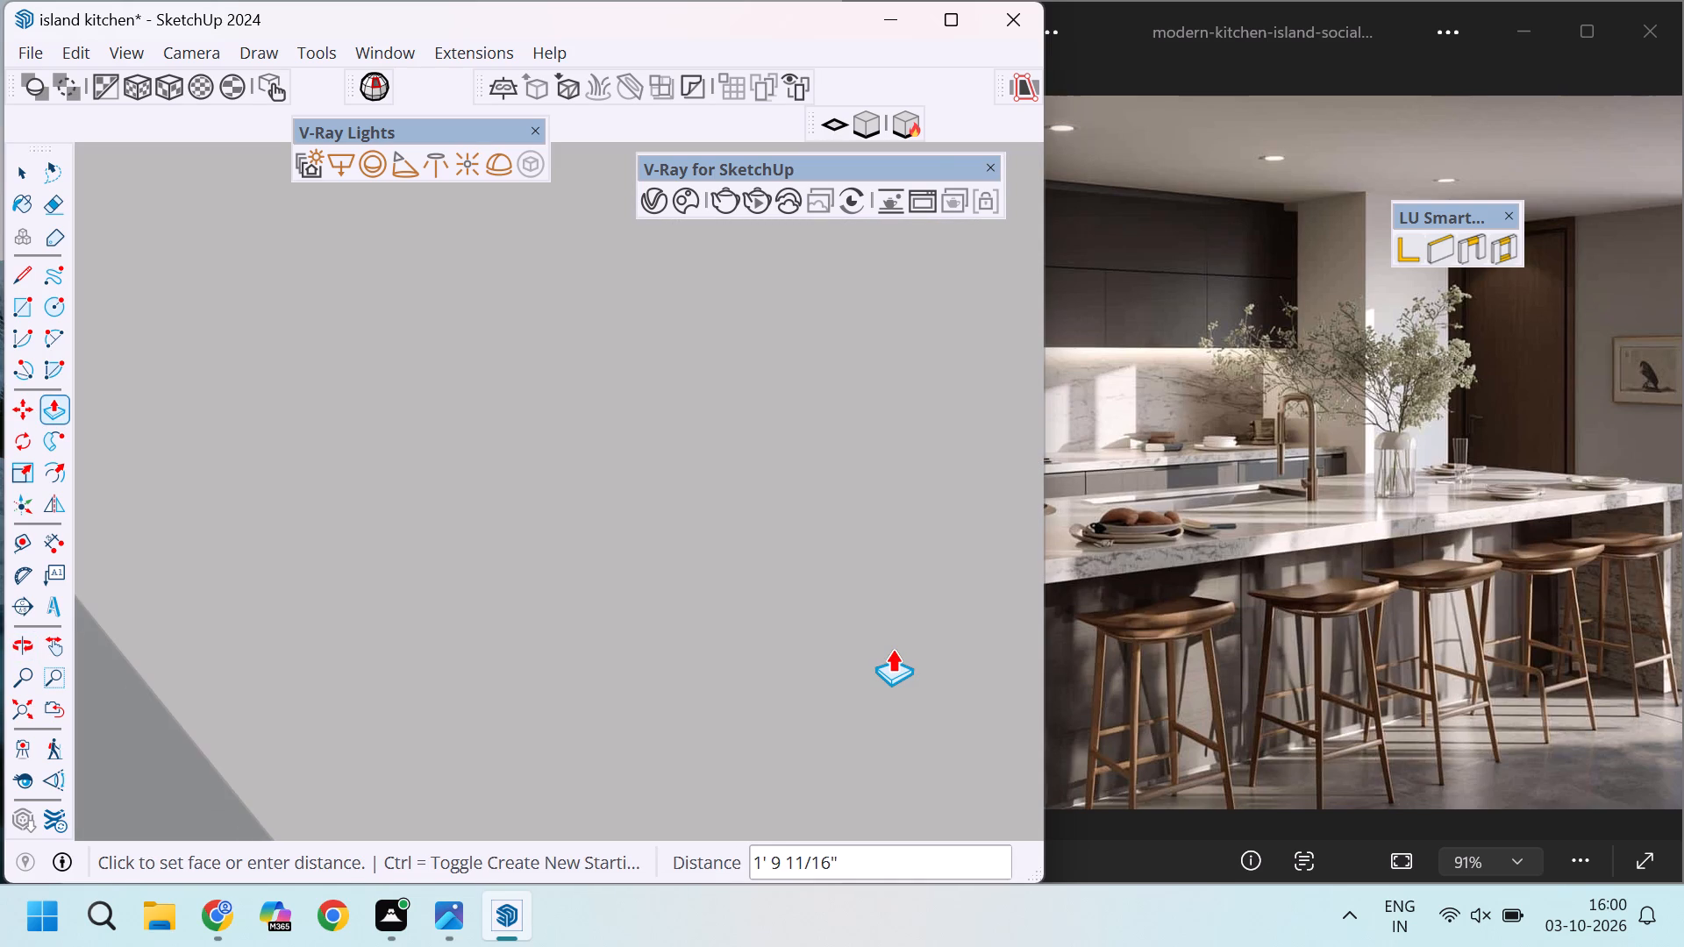
middle_drag(892, 649, 453, 659)
scroll(429, 659, down, 19)
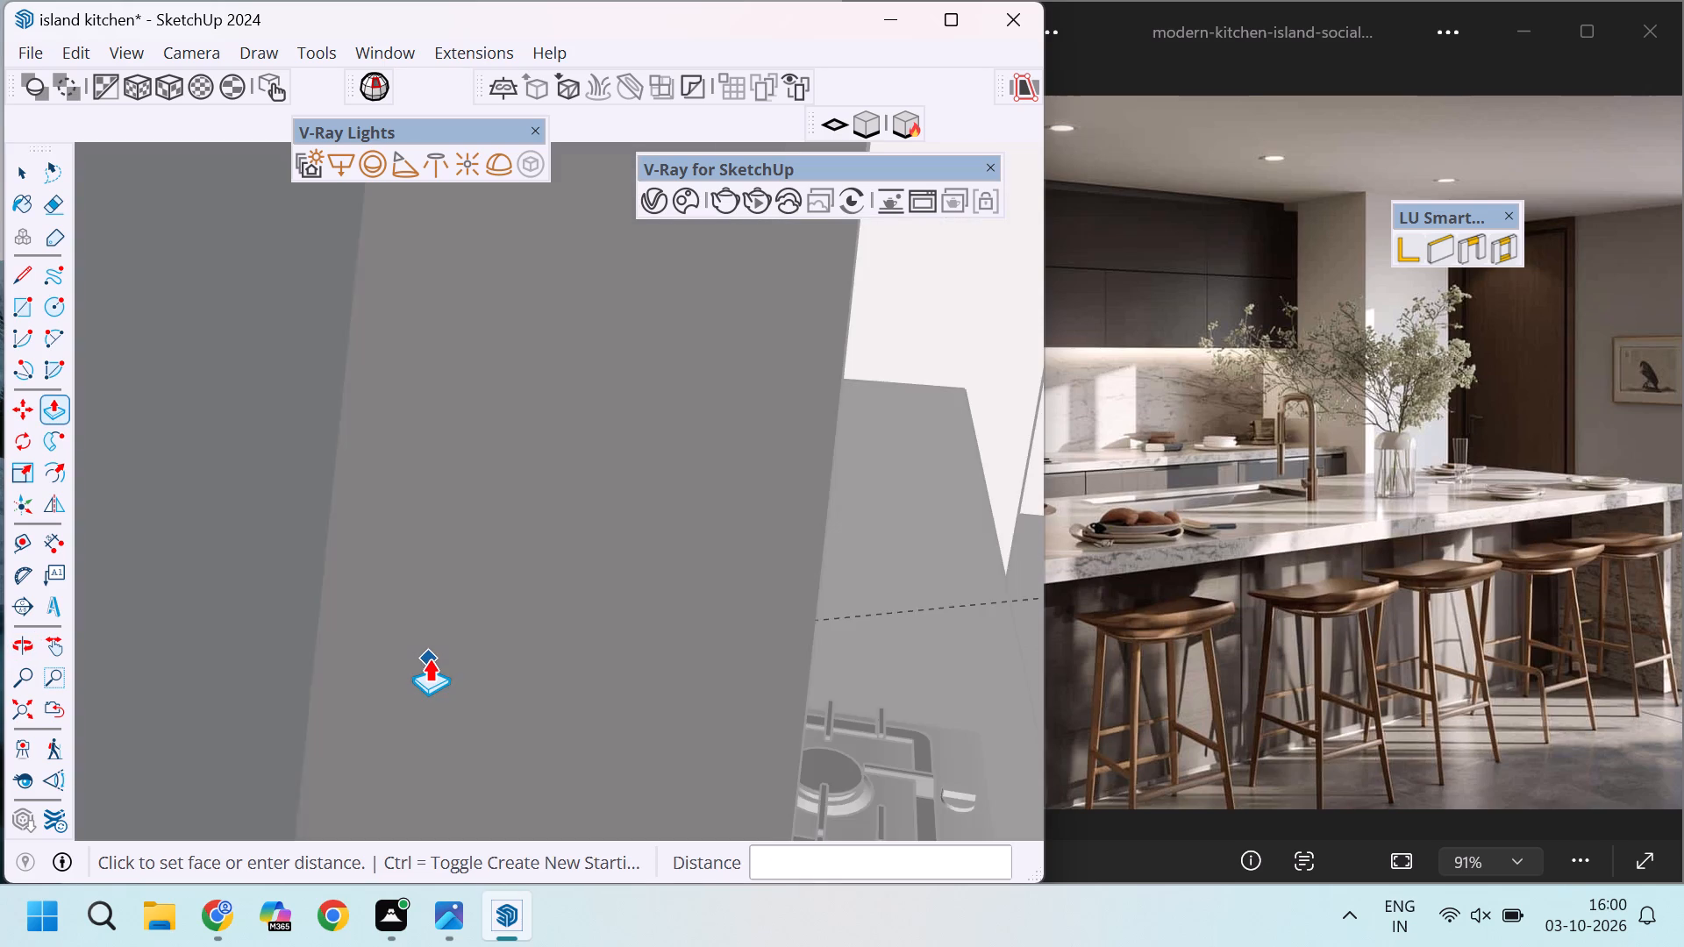
scroll(429, 659, down, 20)
scroll(429, 659, down, 14)
scroll(584, 661, down, 7)
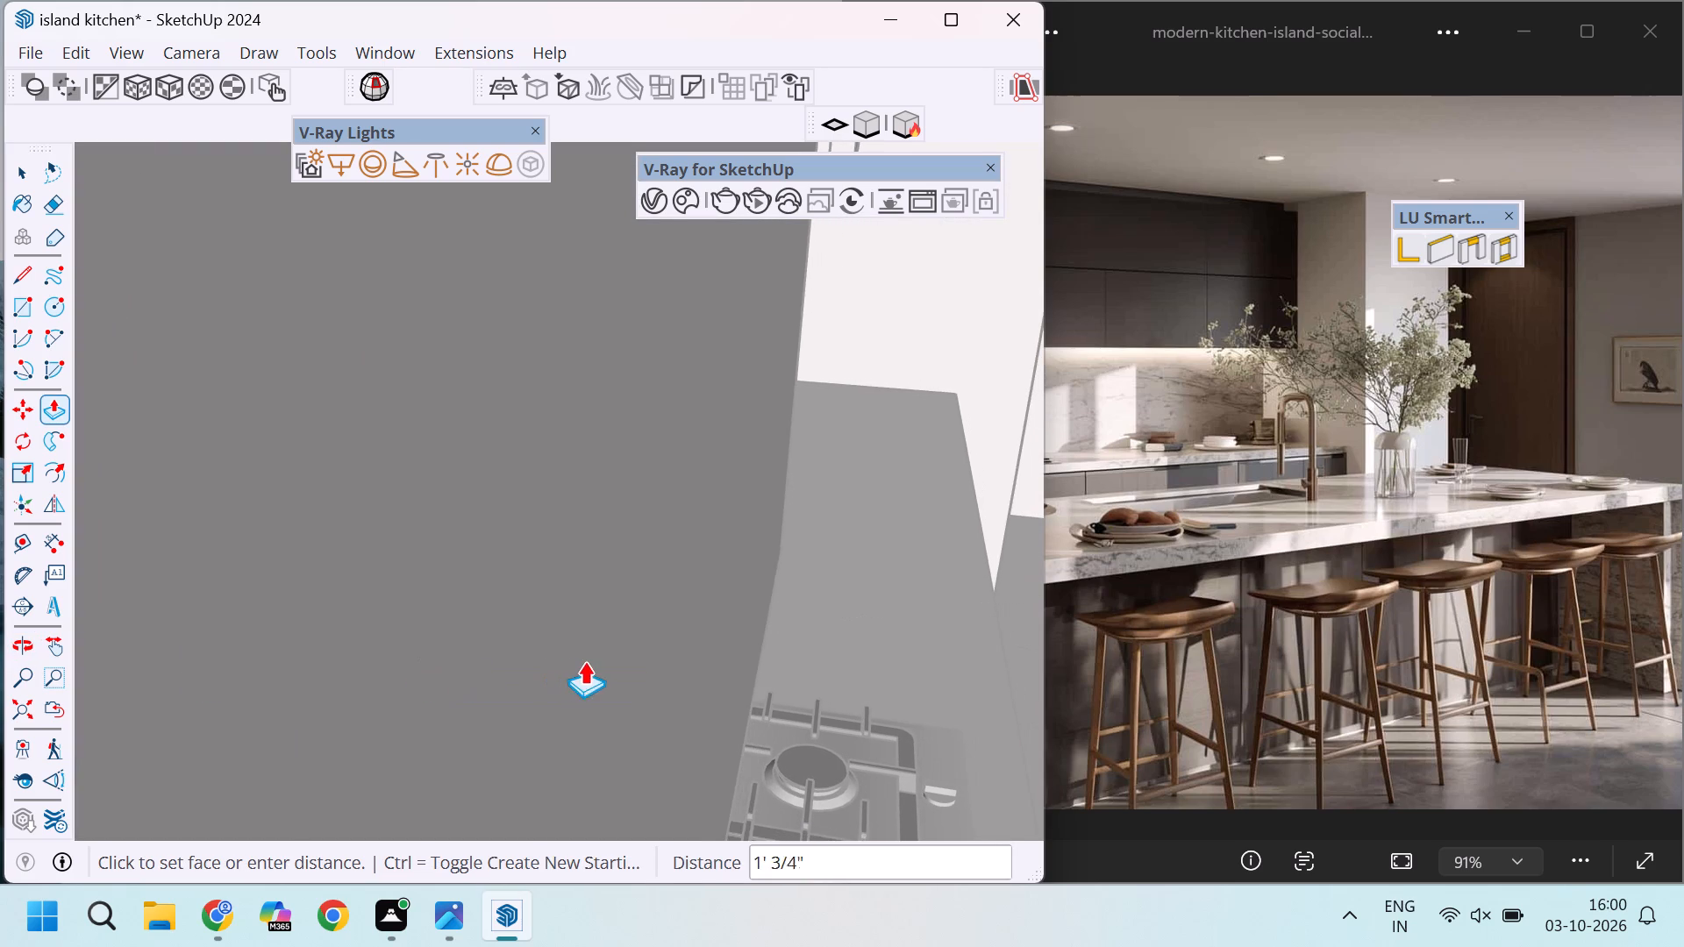
scroll(687, 661, down, 20)
scroll(687, 661, down, 20)
scroll(687, 661, down, 1)
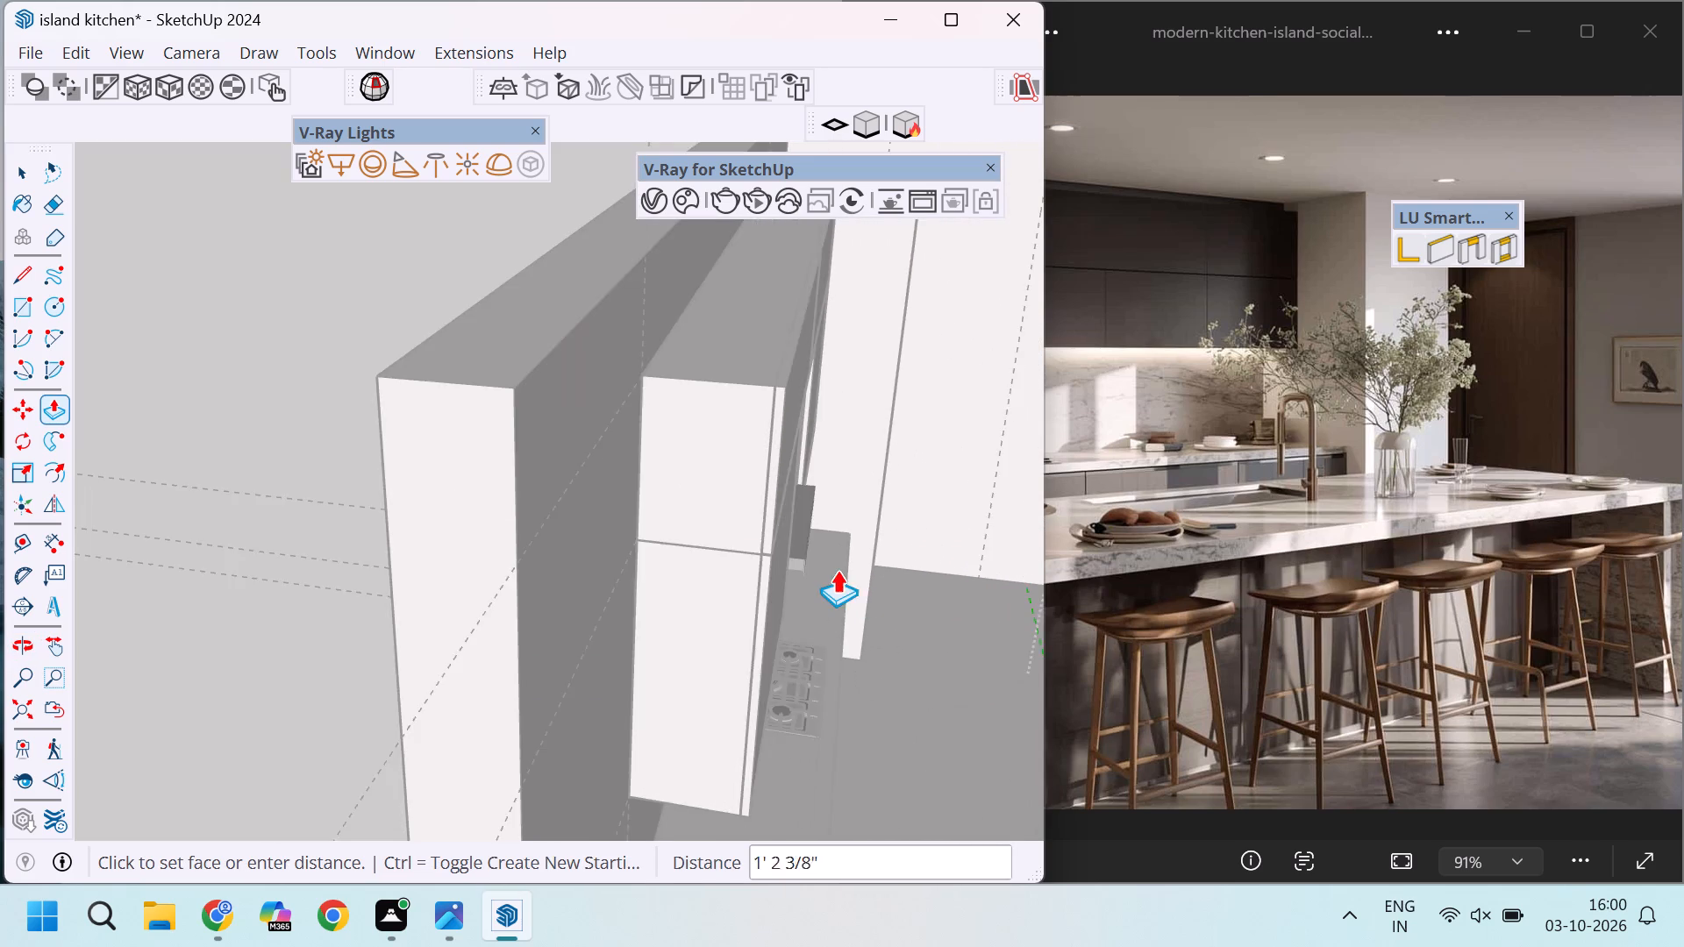
scroll(837, 570, down, 5)
scroll(912, 618, down, 5)
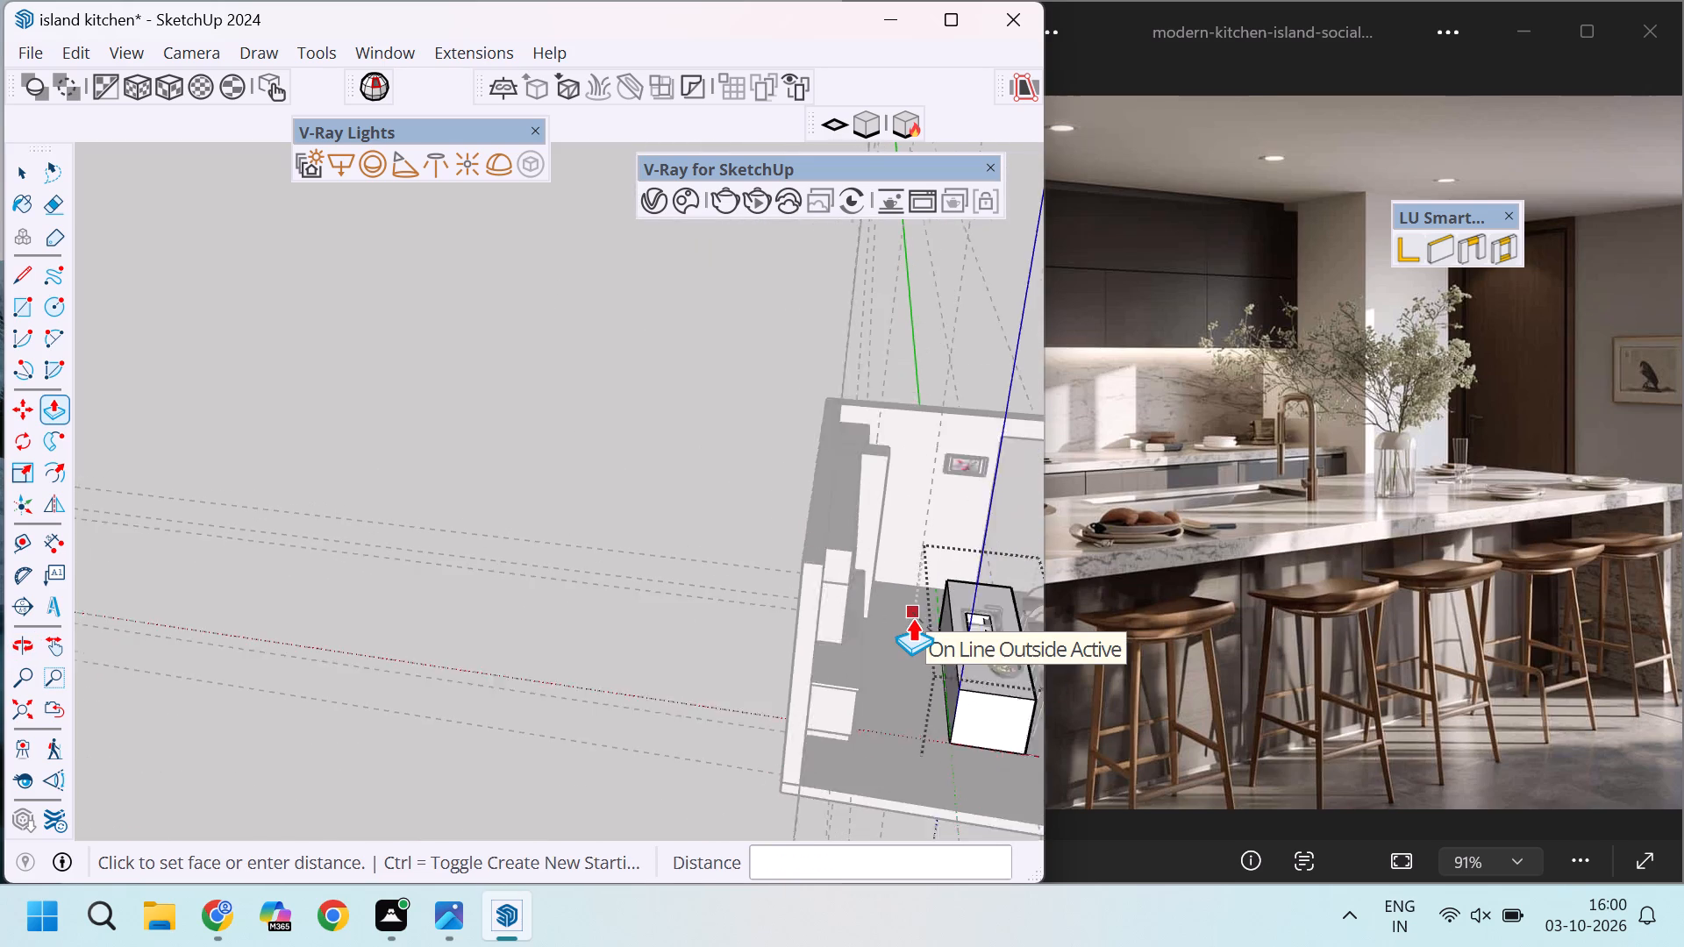
scroll(912, 618, down, 2)
scroll(1008, 658, up, 7)
middle_drag(988, 649, 730, 644)
scroll(981, 680, up, 6)
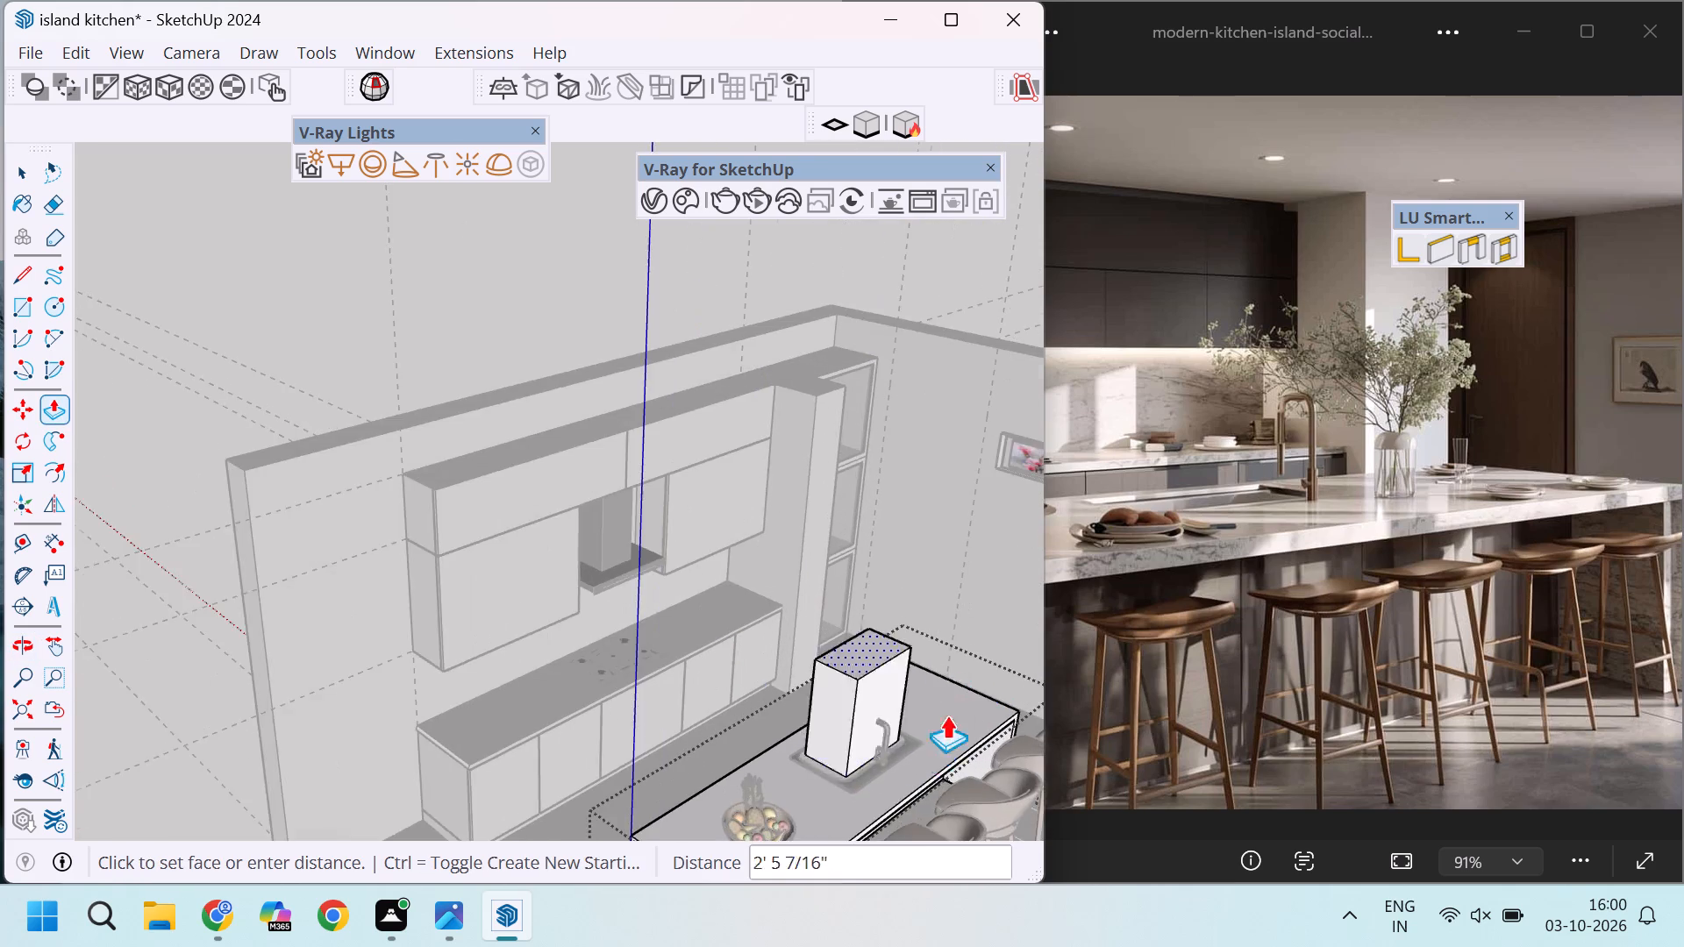
scroll(946, 716, up, 5)
scroll(741, 619, down, 13)
scroll(747, 718, up, 5)
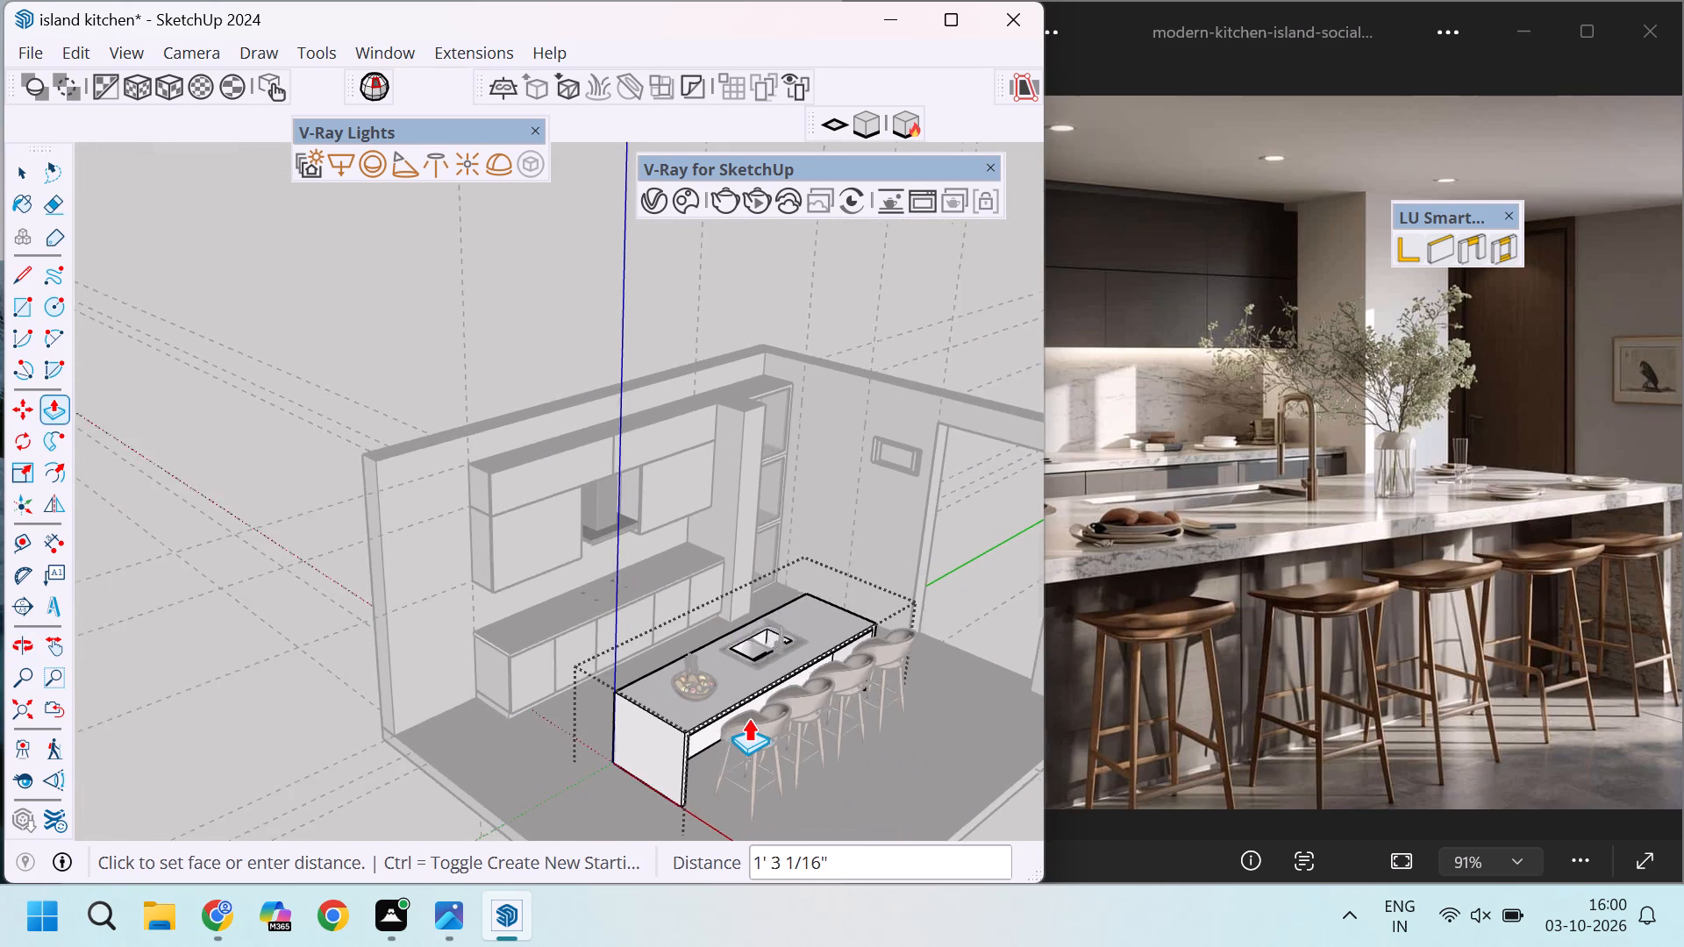
scroll(748, 718, up, 20)
scroll(748, 718, up, 11)
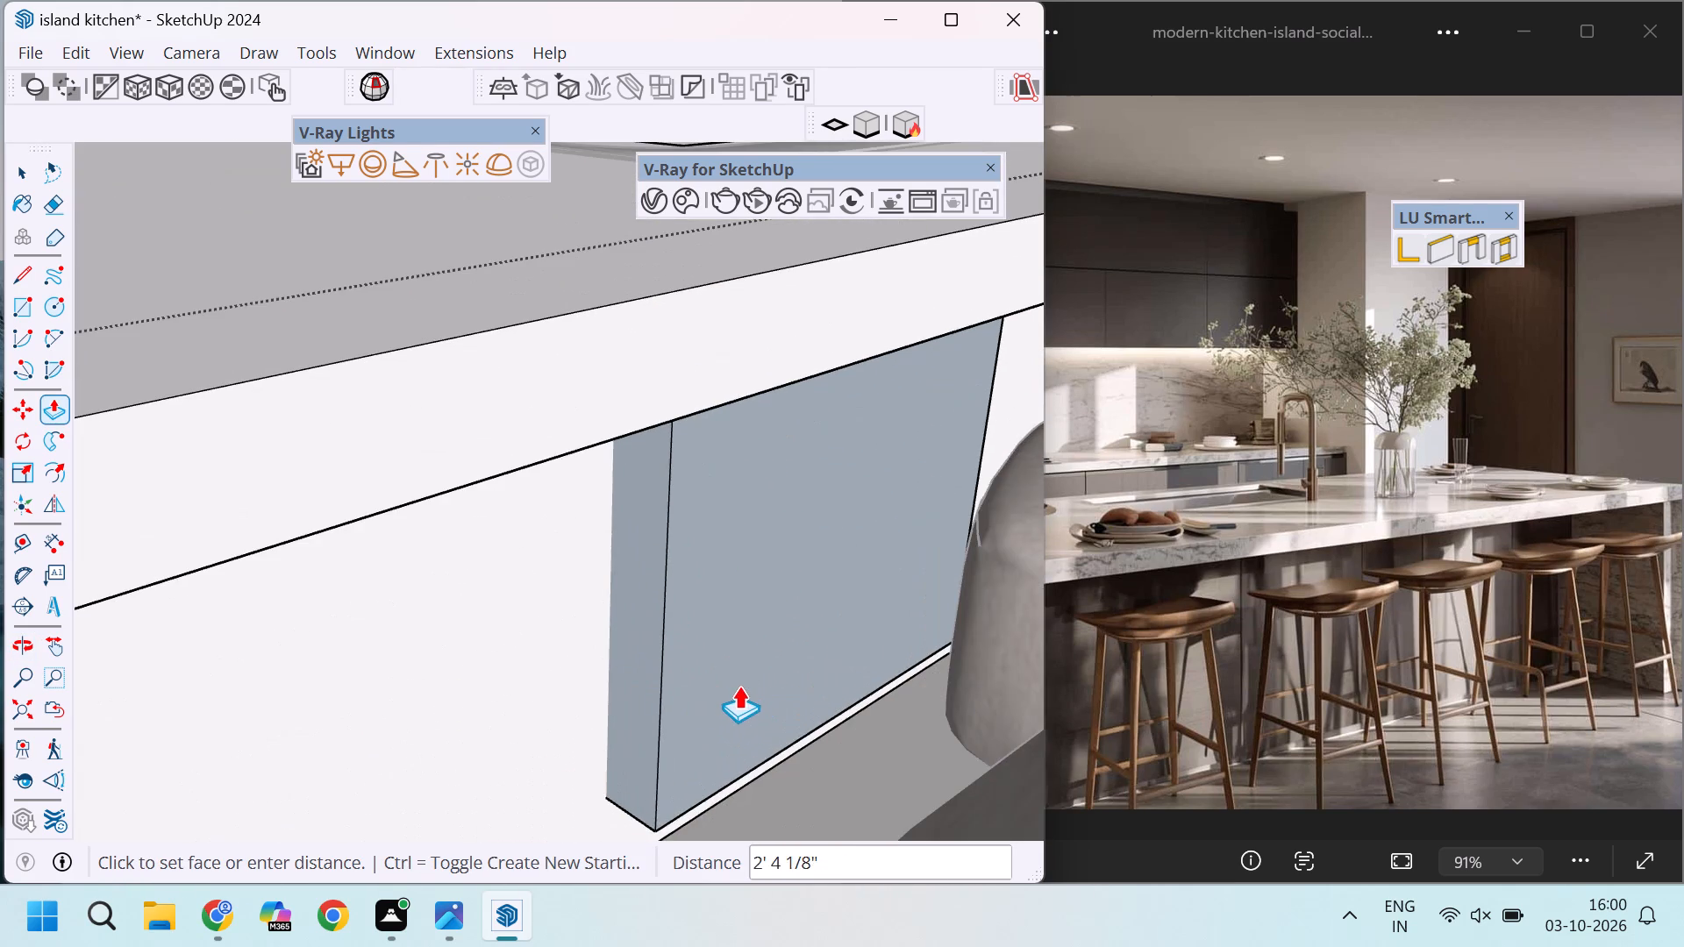
scroll(733, 666, down, 4)
scroll(731, 623, up, 3)
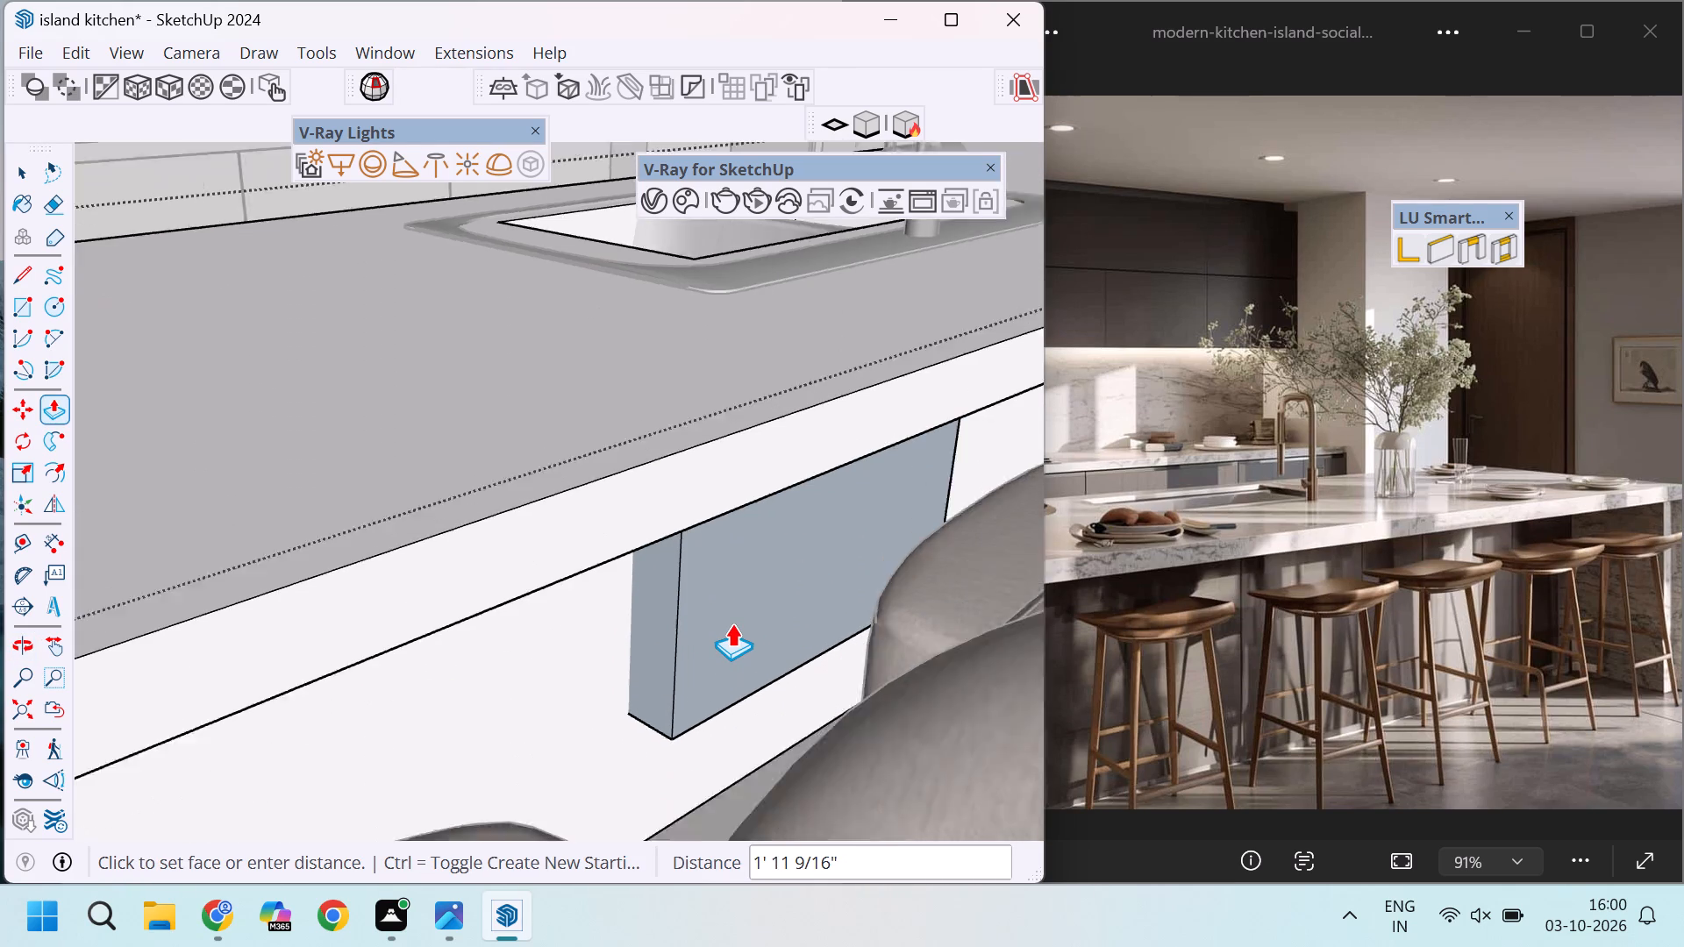
scroll(731, 623, up, 1)
key(k)
scroll(731, 623, down, 1)
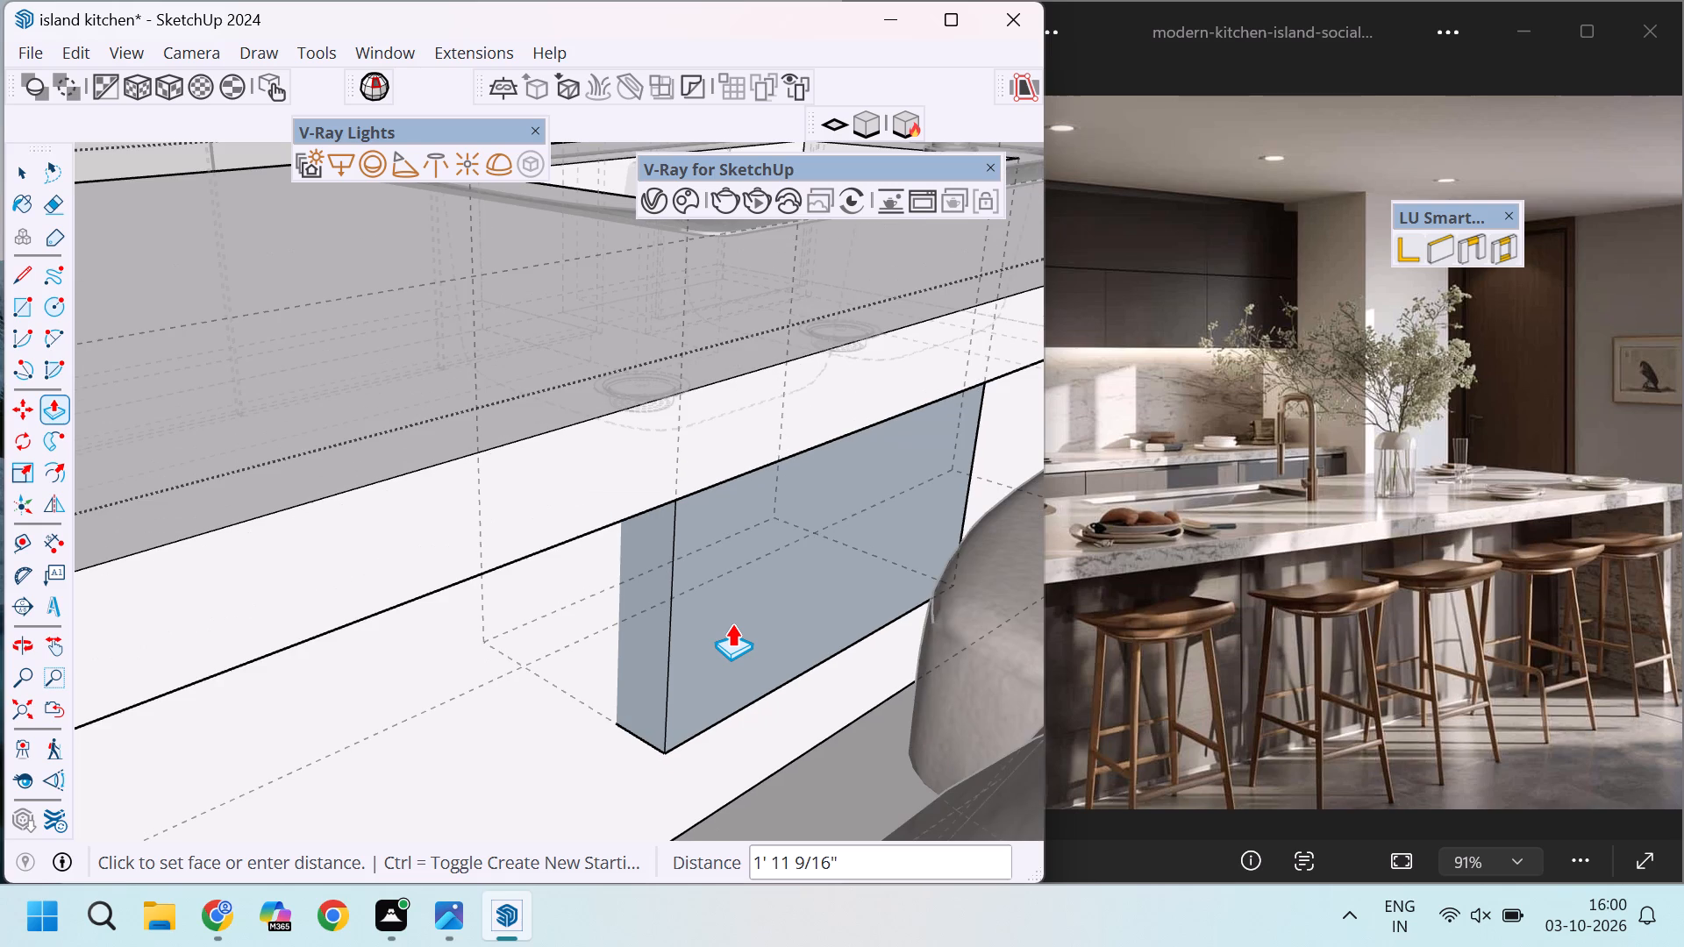
middle_drag(731, 623, 727, 623)
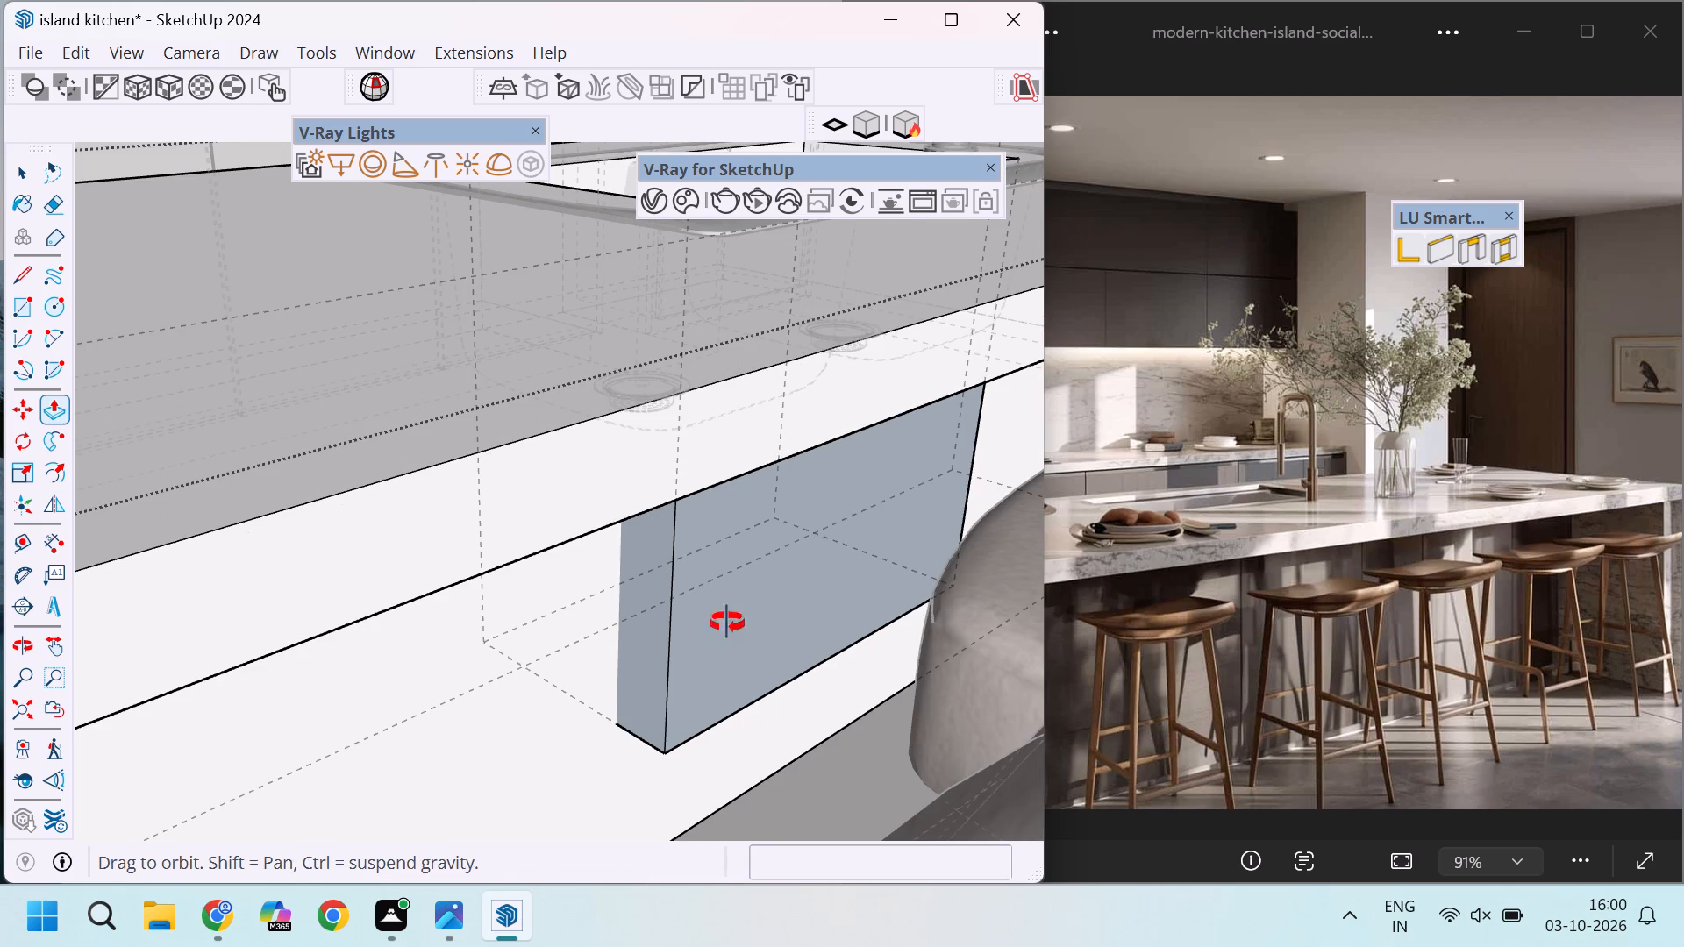
middle_drag(727, 623, 626, 619)
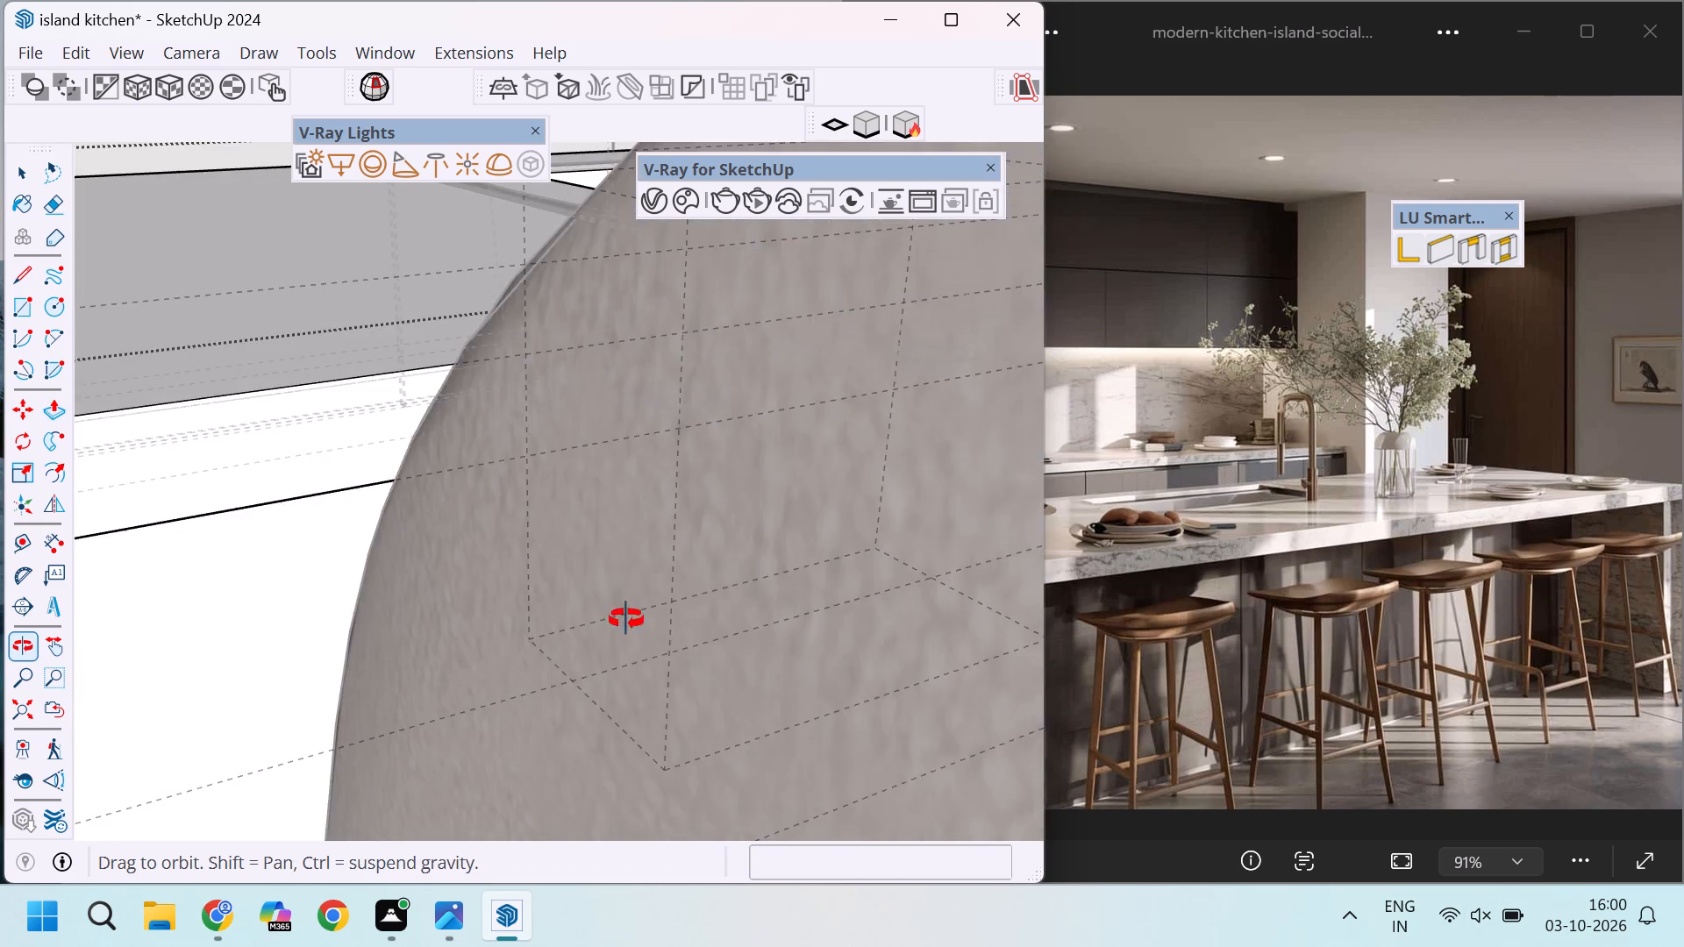
middle_drag(626, 619, 787, 592)
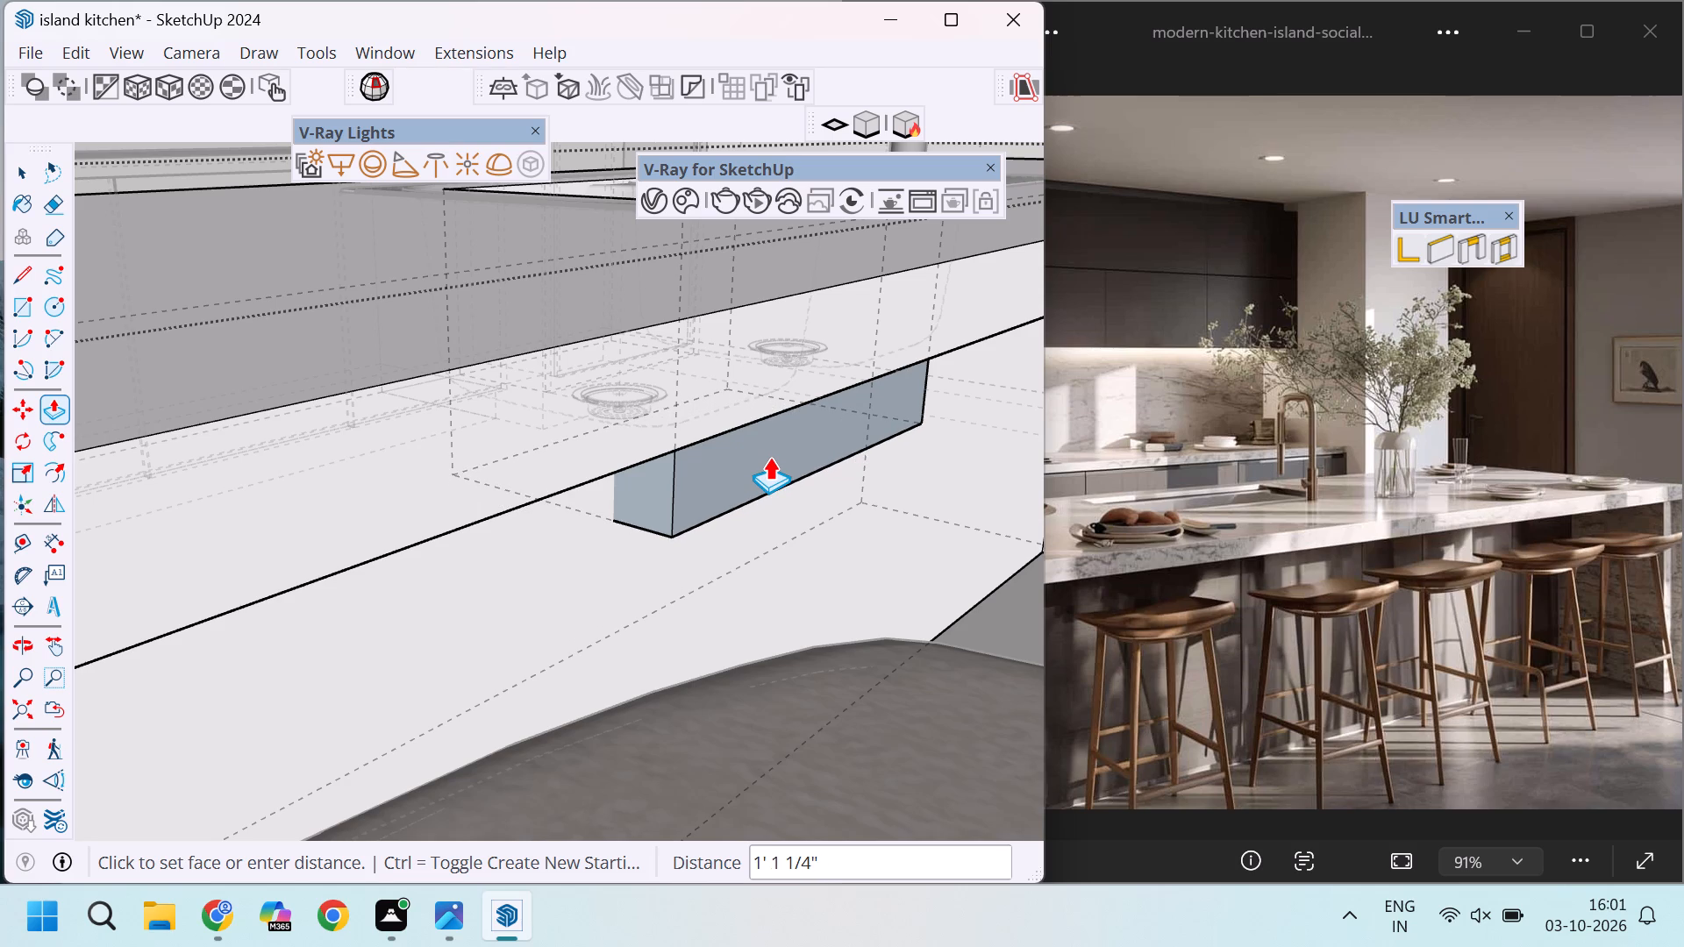
middle_drag(769, 457, 761, 453)
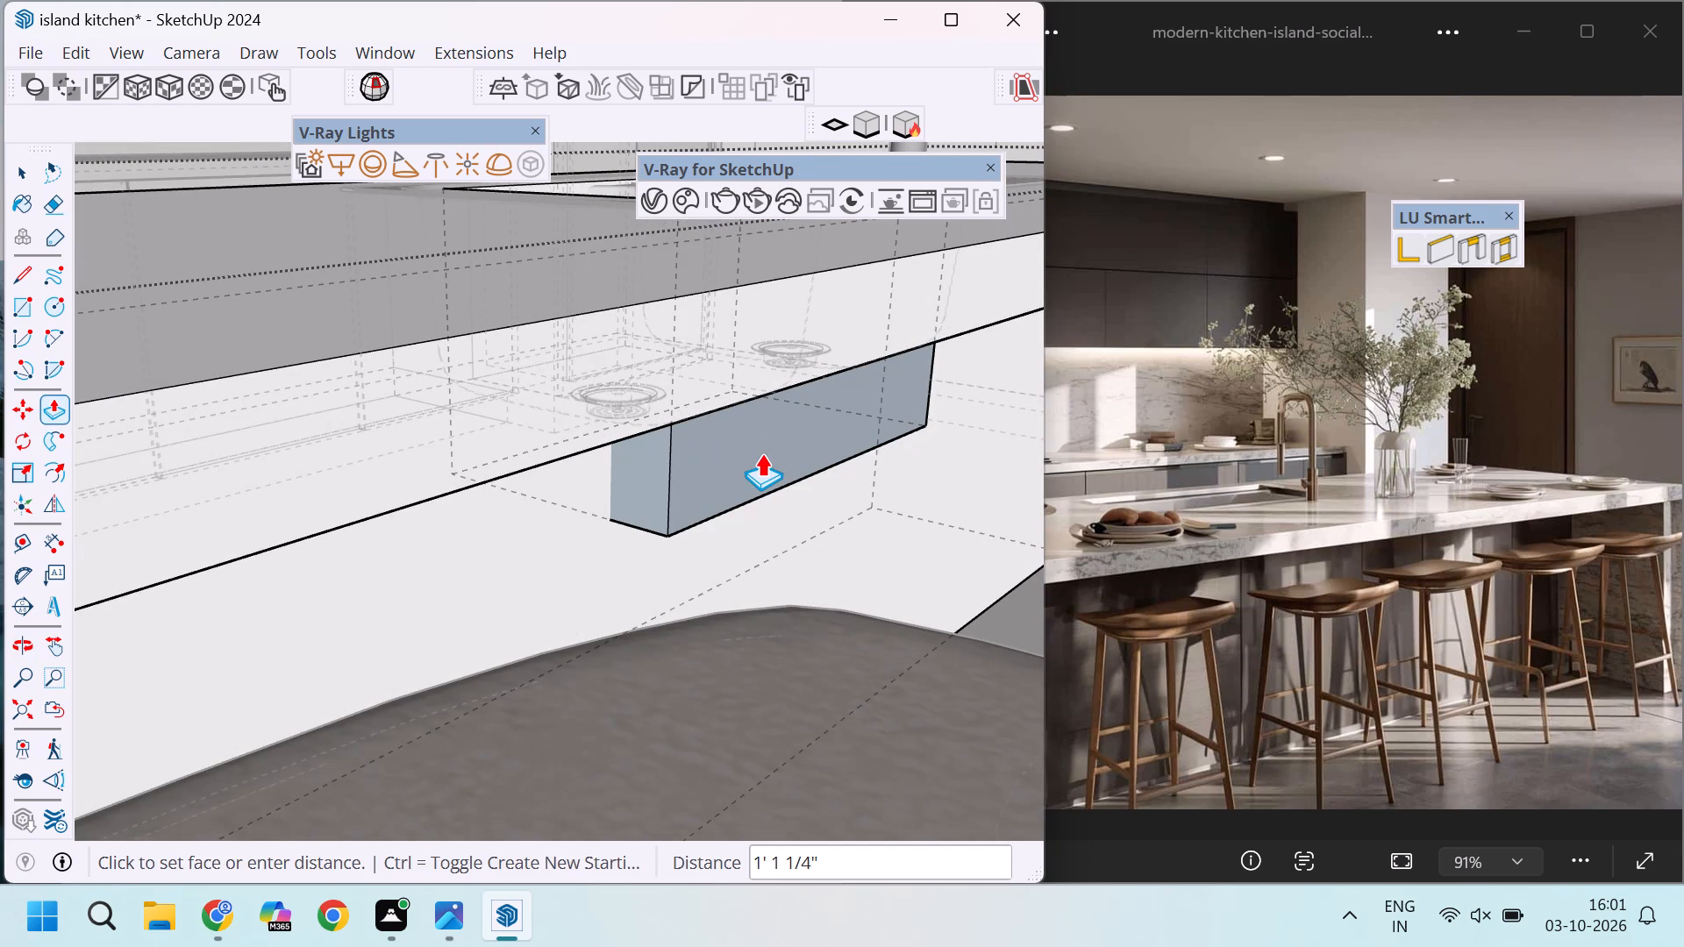
click(761, 453)
Push the exposed inner face on the tap side of the sink cutout about 4 3/4" outward.
scroll(838, 581, down, 9)
middle_drag(753, 454, 916, 647)
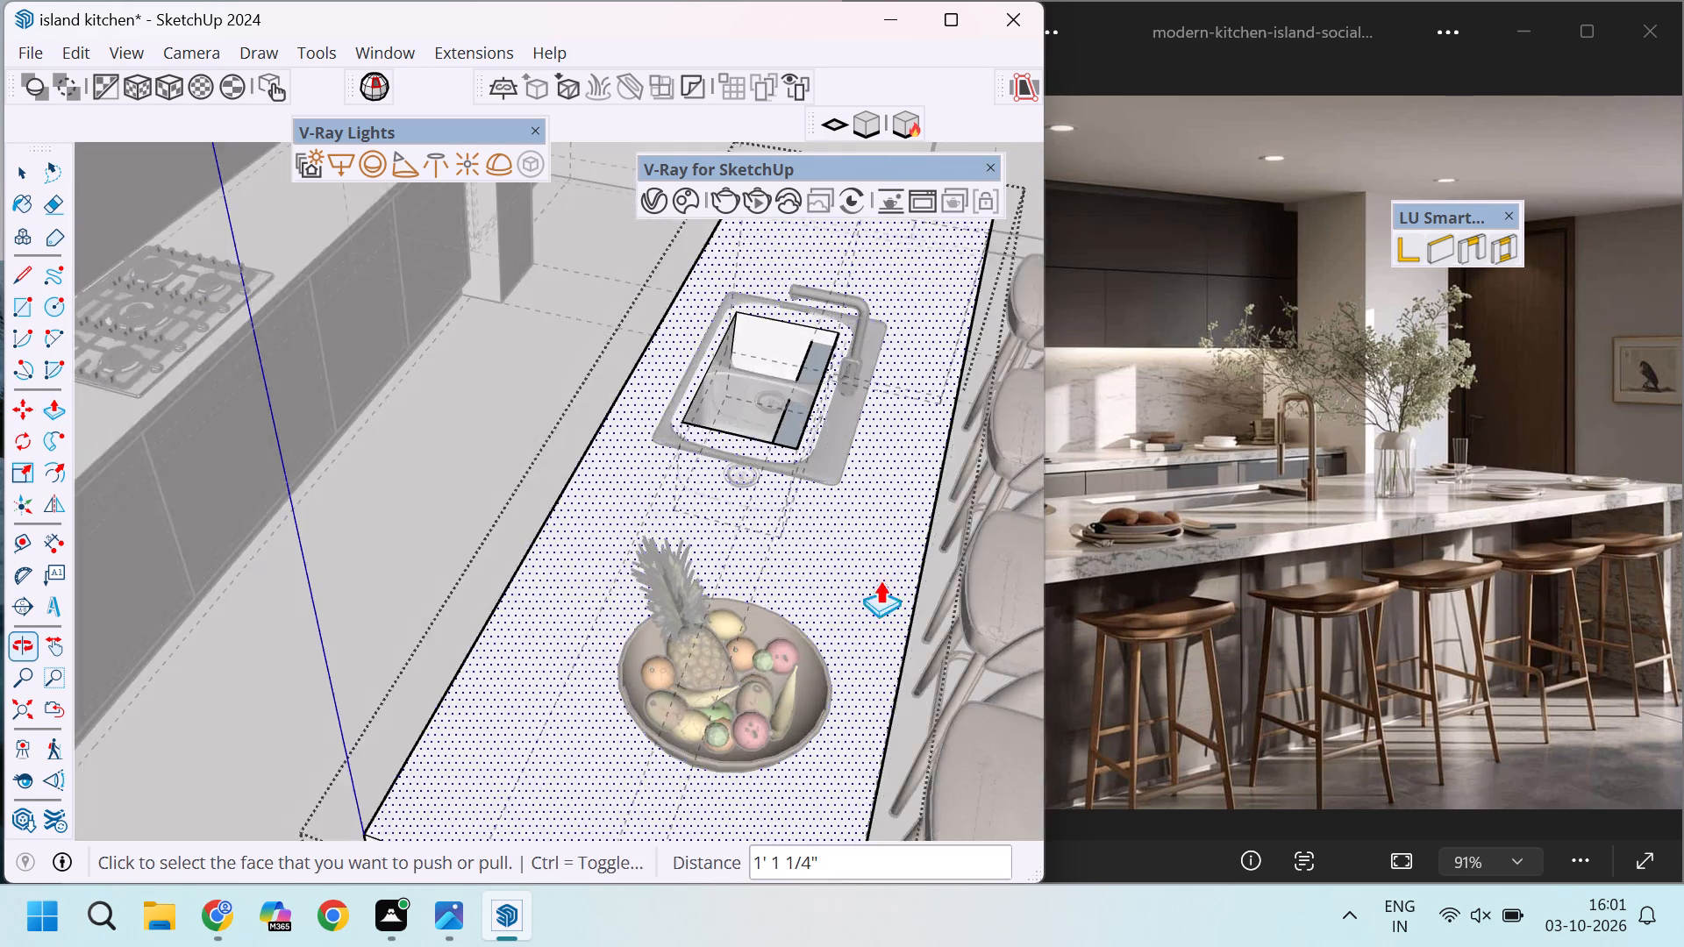
scroll(740, 337, up, 9)
middle_drag(831, 508, 944, 591)
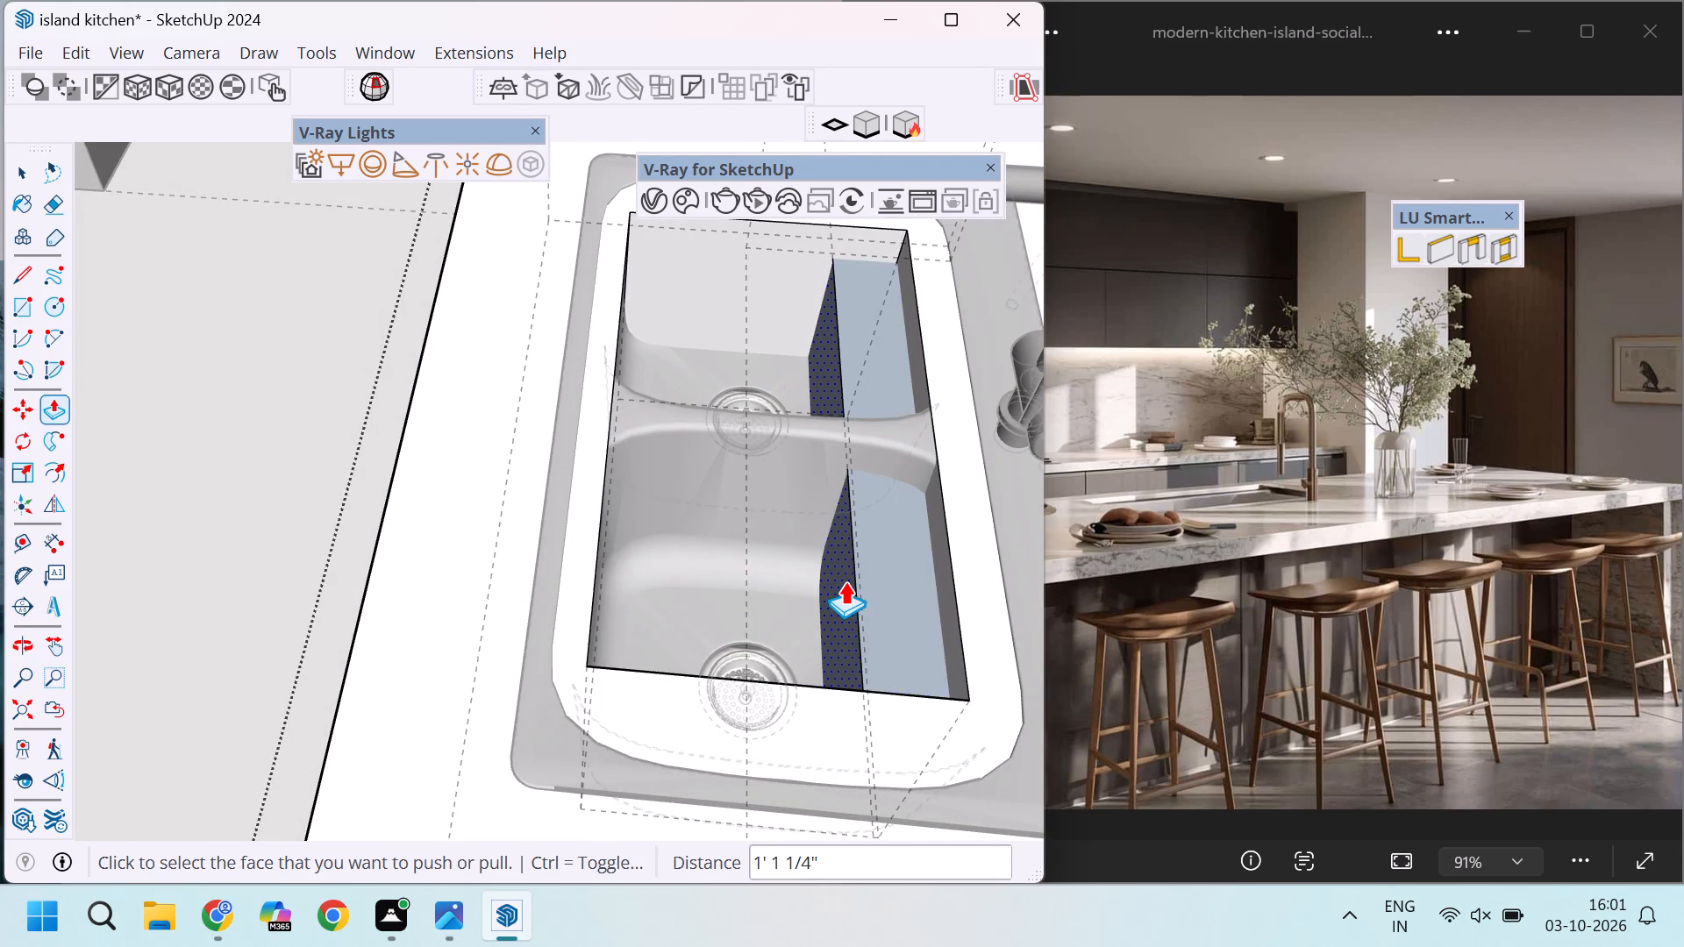
scroll(845, 581, down, 3)
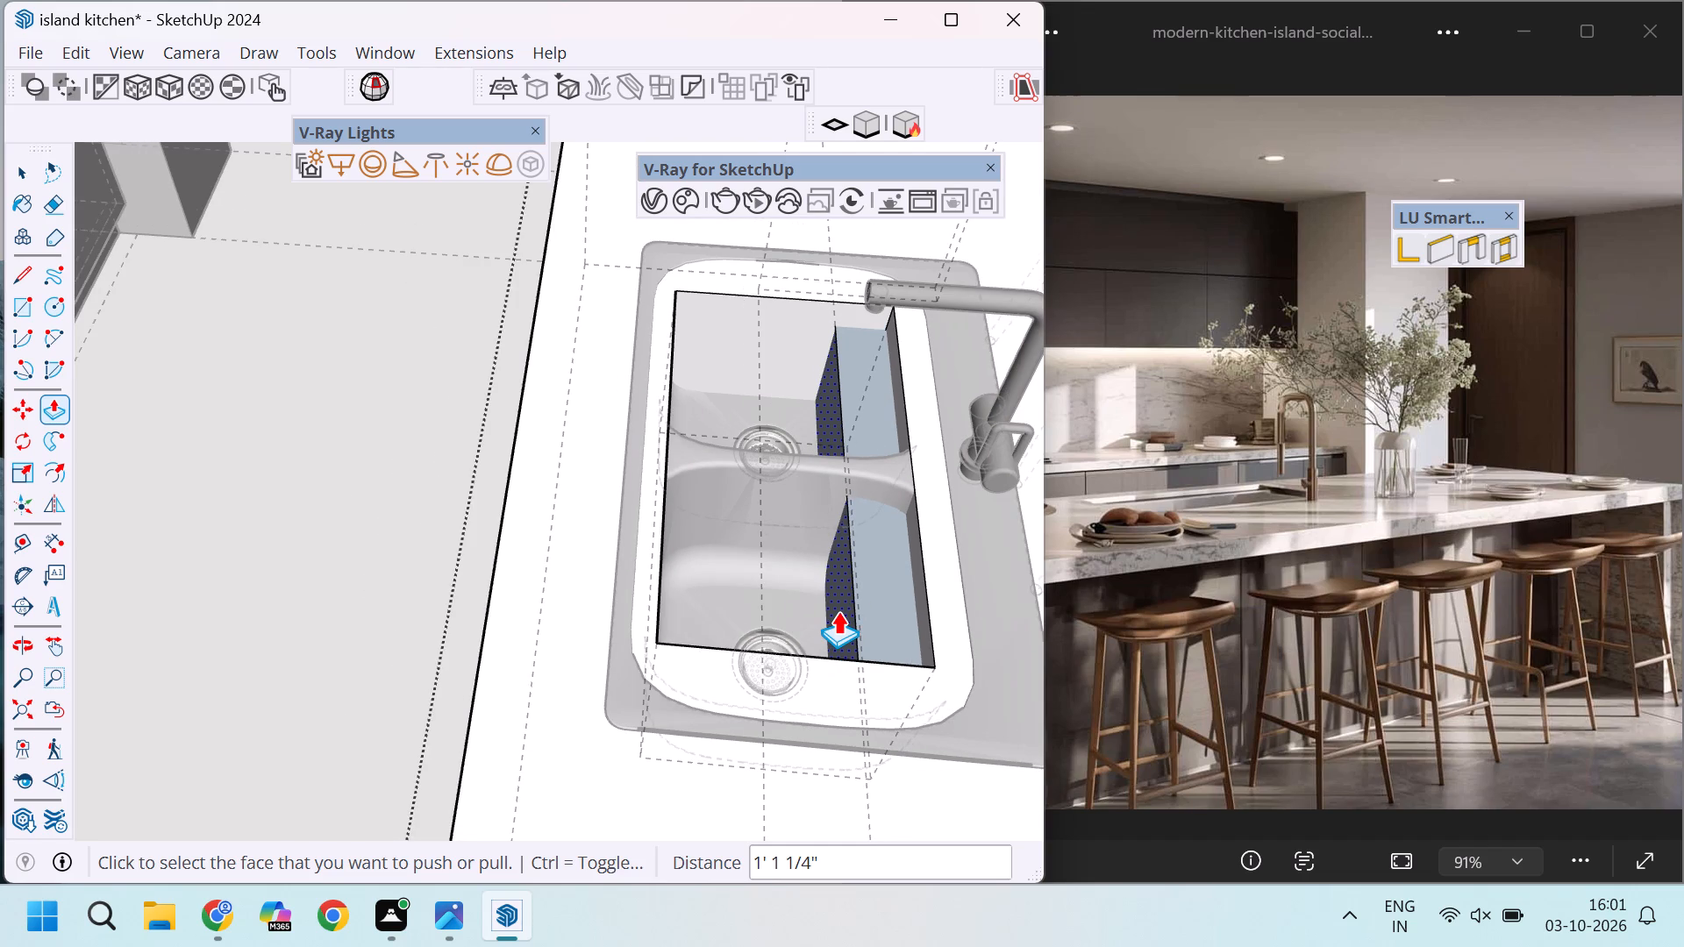
scroll(827, 605, up, 4)
click(836, 604)
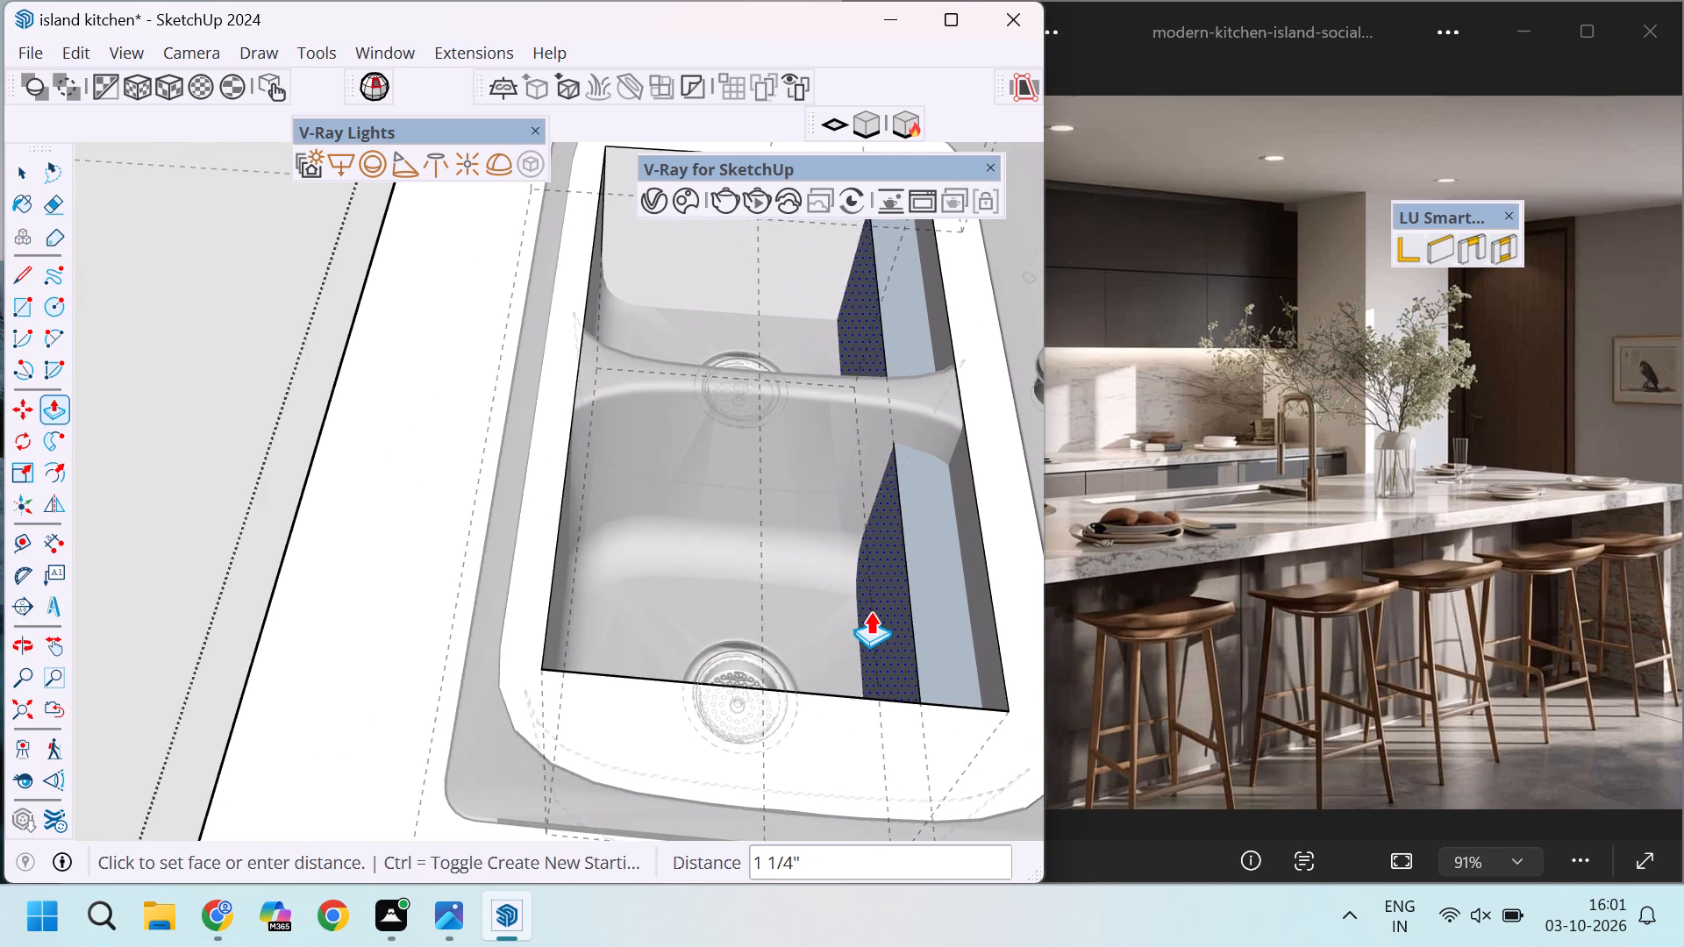
scroll(870, 611, down, 10)
scroll(941, 611, up, 6)
scroll(926, 611, down, 5)
middle_drag(941, 602, 783, 566)
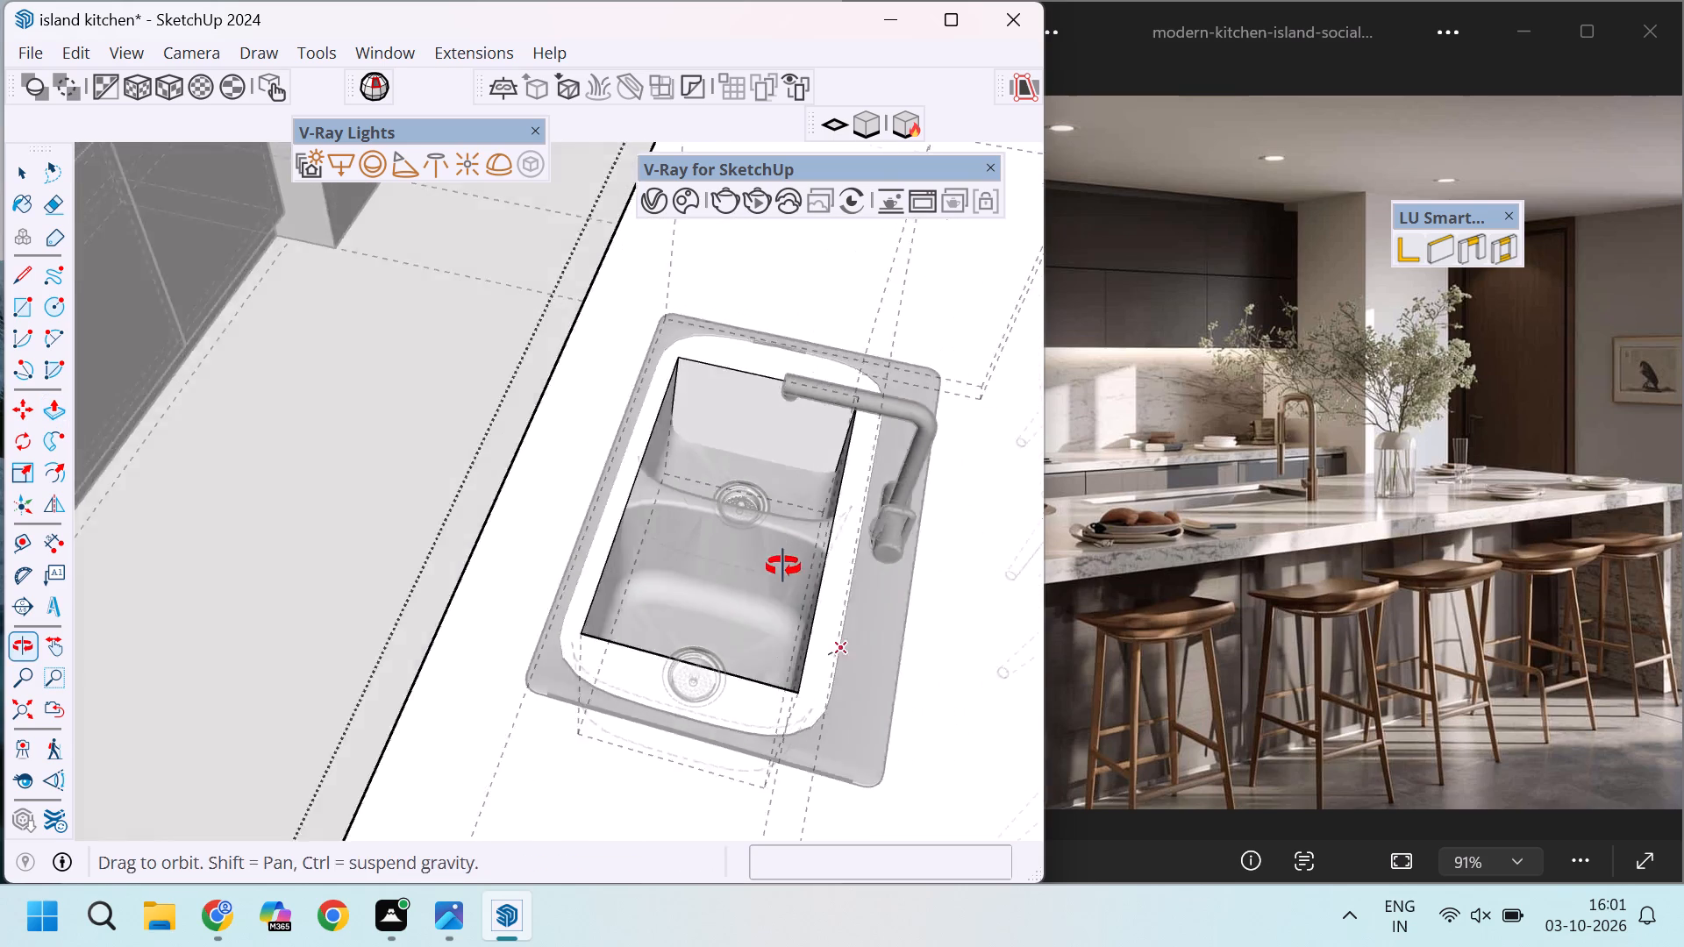
middle_drag(783, 566, 781, 566)
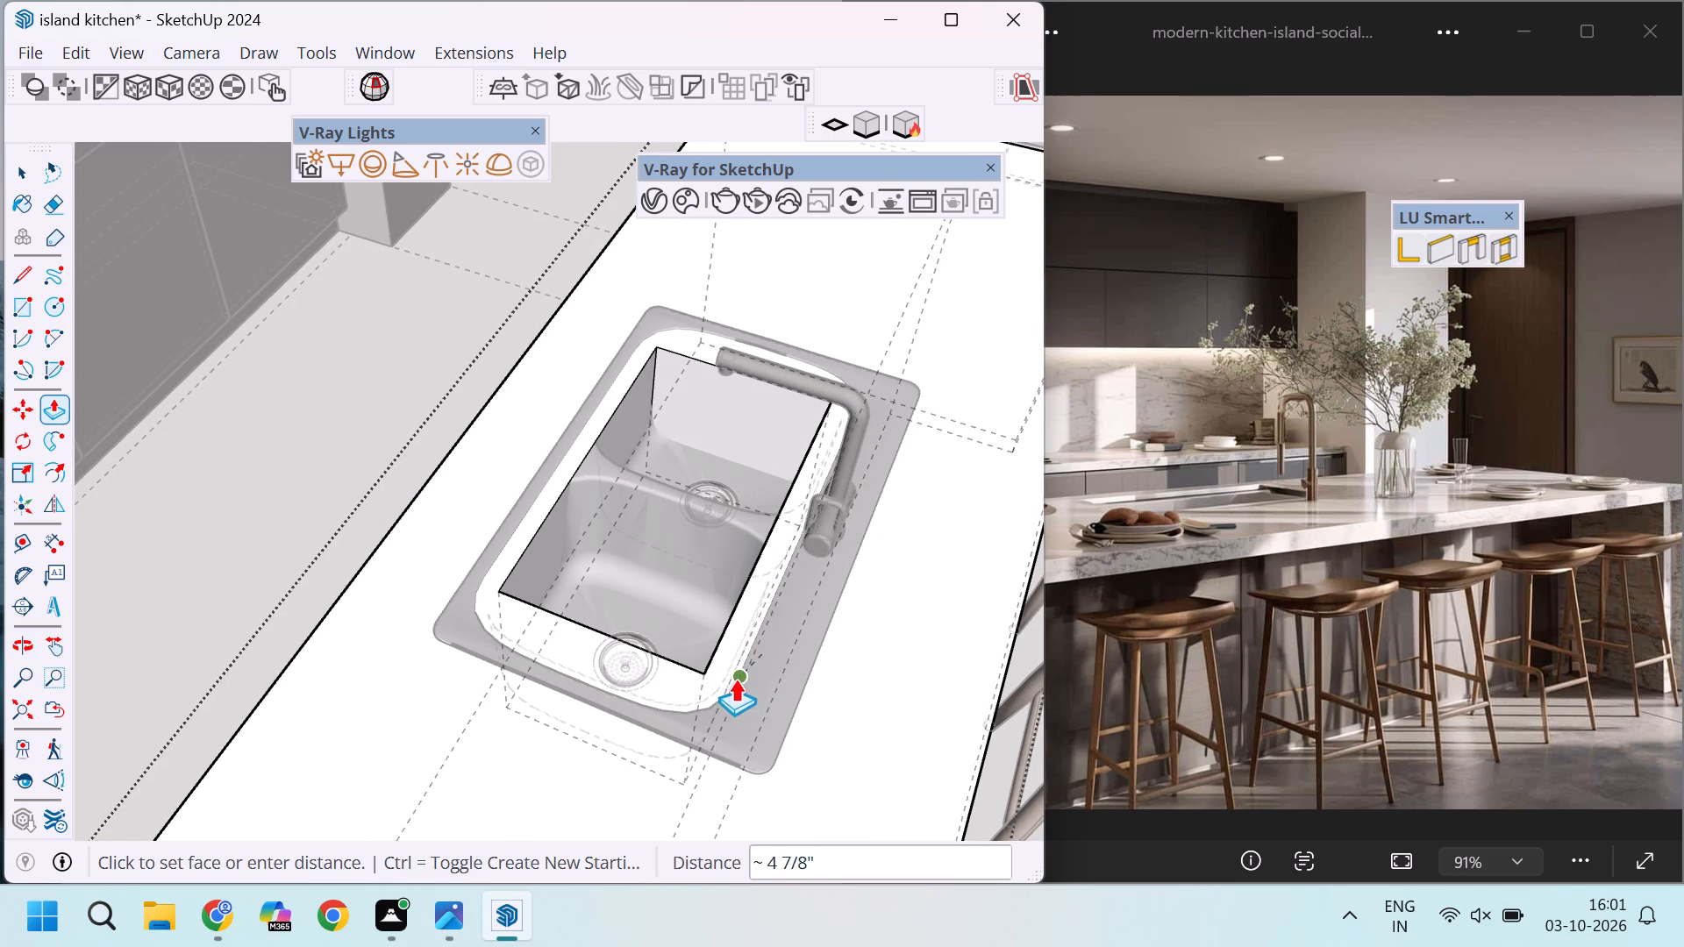
click(732, 692)
Push the end face of the sink cutout farthest from the fruit bowl about 3 3/16" outward.
middle_drag(606, 639, 940, 672)
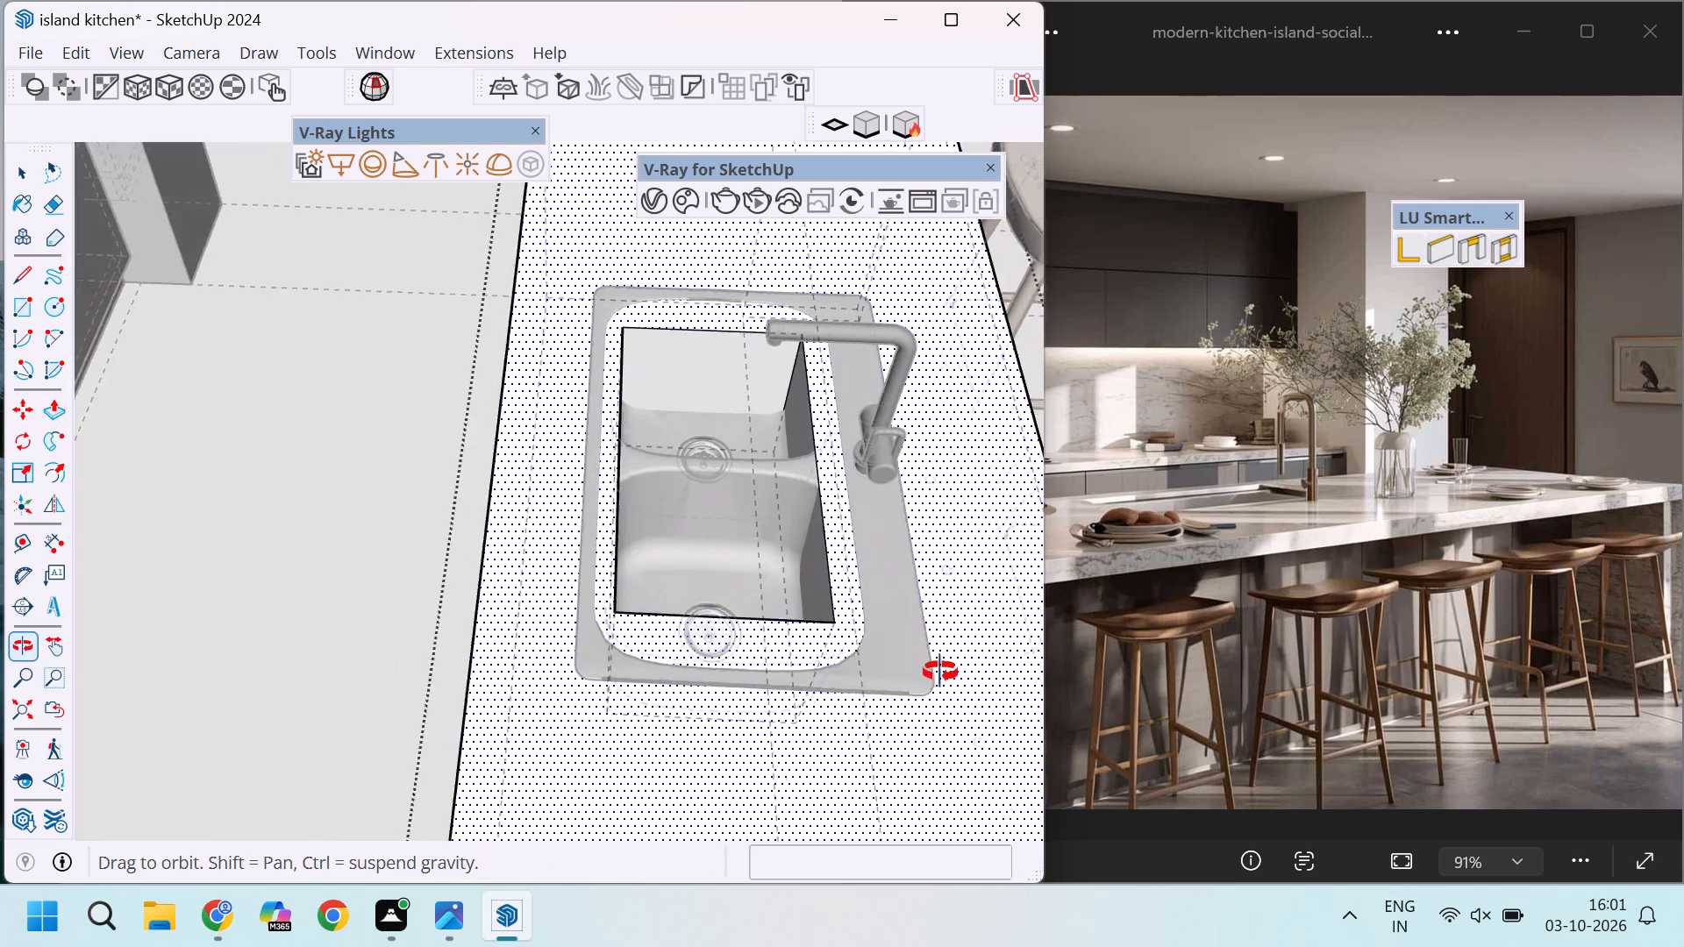
middle_drag(940, 672, 943, 672)
scroll(803, 547, down, 4)
scroll(779, 532, up, 4)
scroll(691, 358, up, 3)
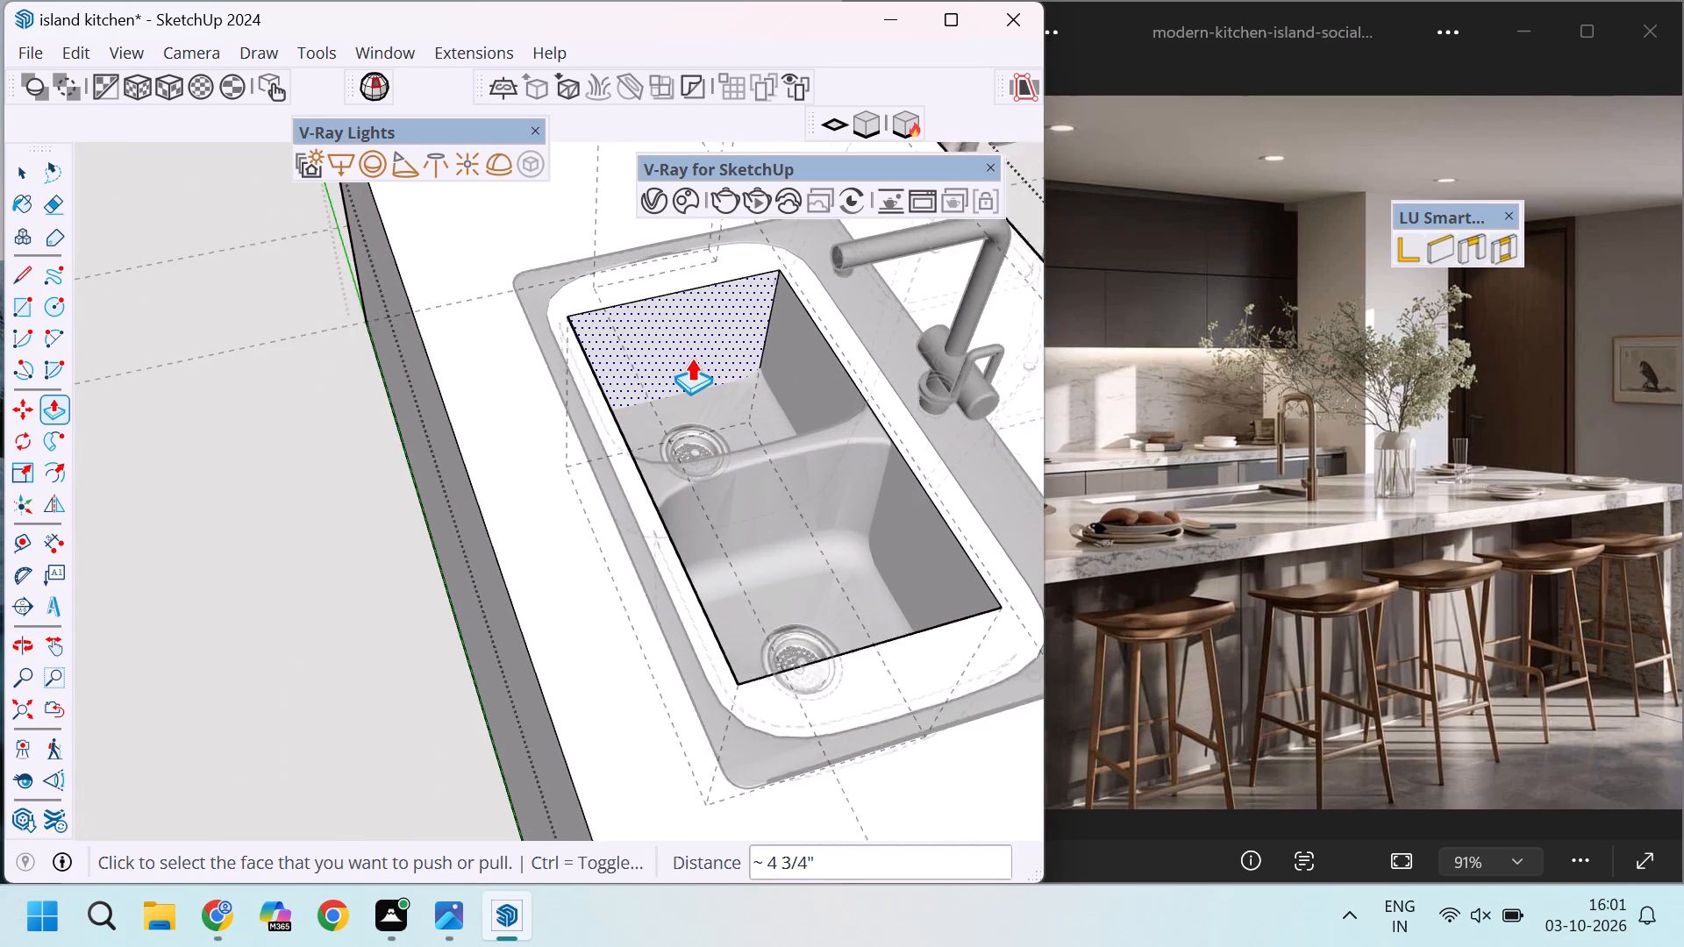
click(691, 358)
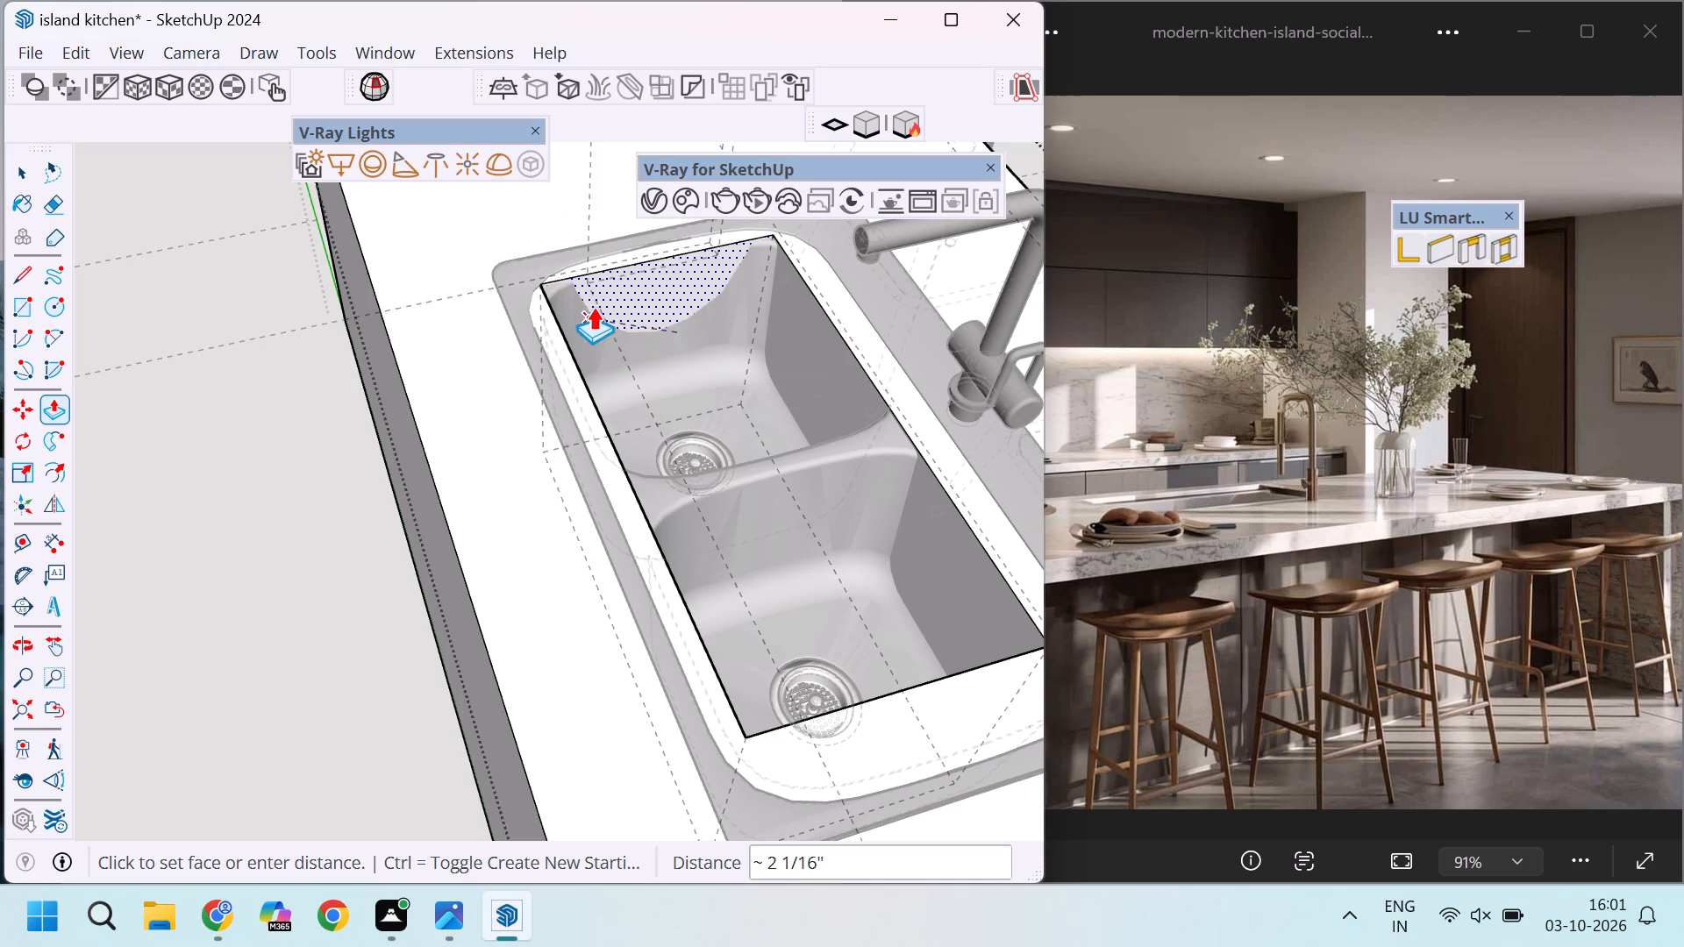
middle_drag(593, 307, 1059, 550)
scroll(896, 422, up, 4)
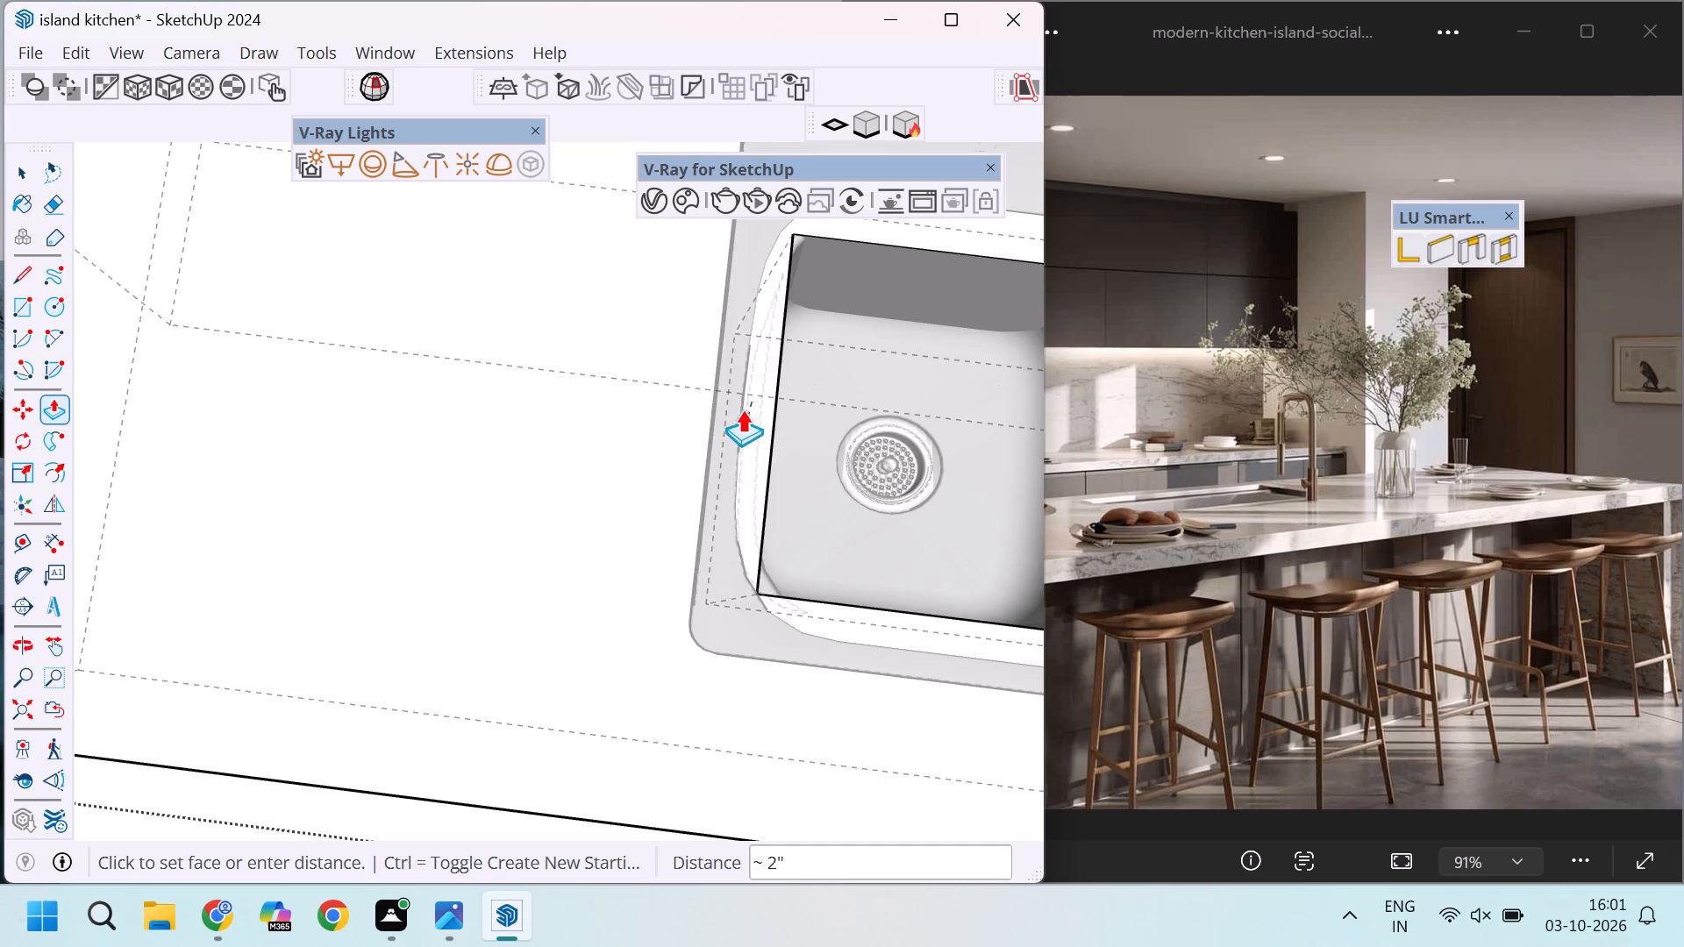
middle_drag(752, 400, 707, 352)
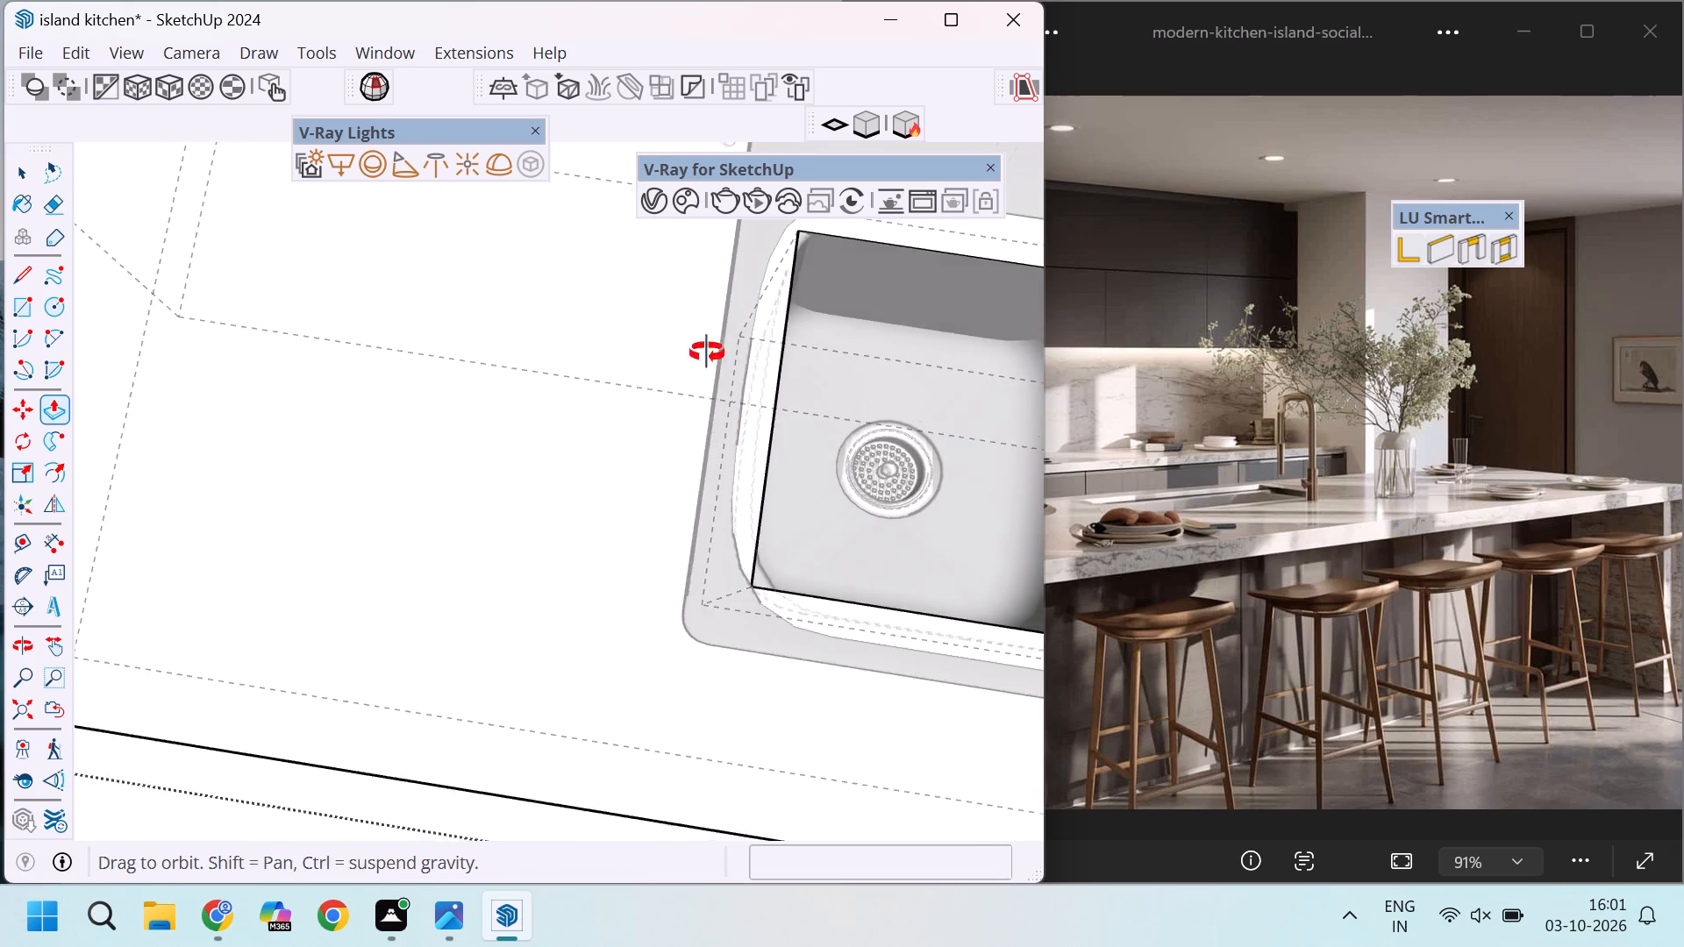
middle_drag(707, 352, 661, 303)
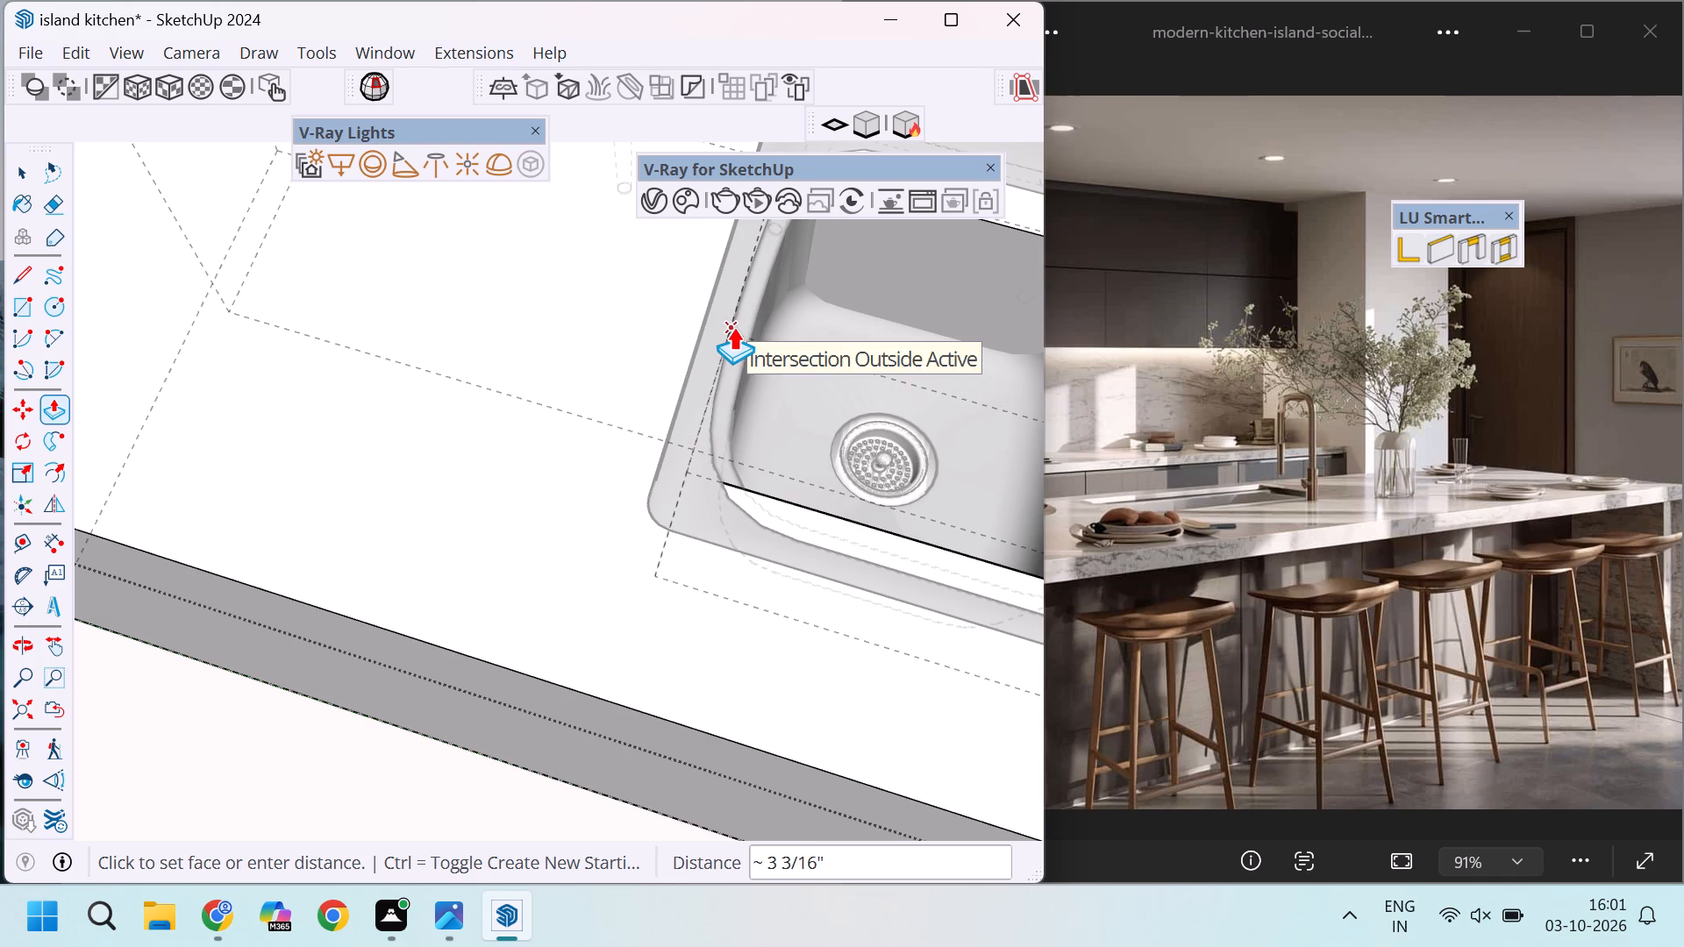
click(733, 327)
Push the long inner face of the sink cutout opposite the tap about 2 1/8" outward.
scroll(662, 388, down, 5)
middle_drag(891, 519, 798, 426)
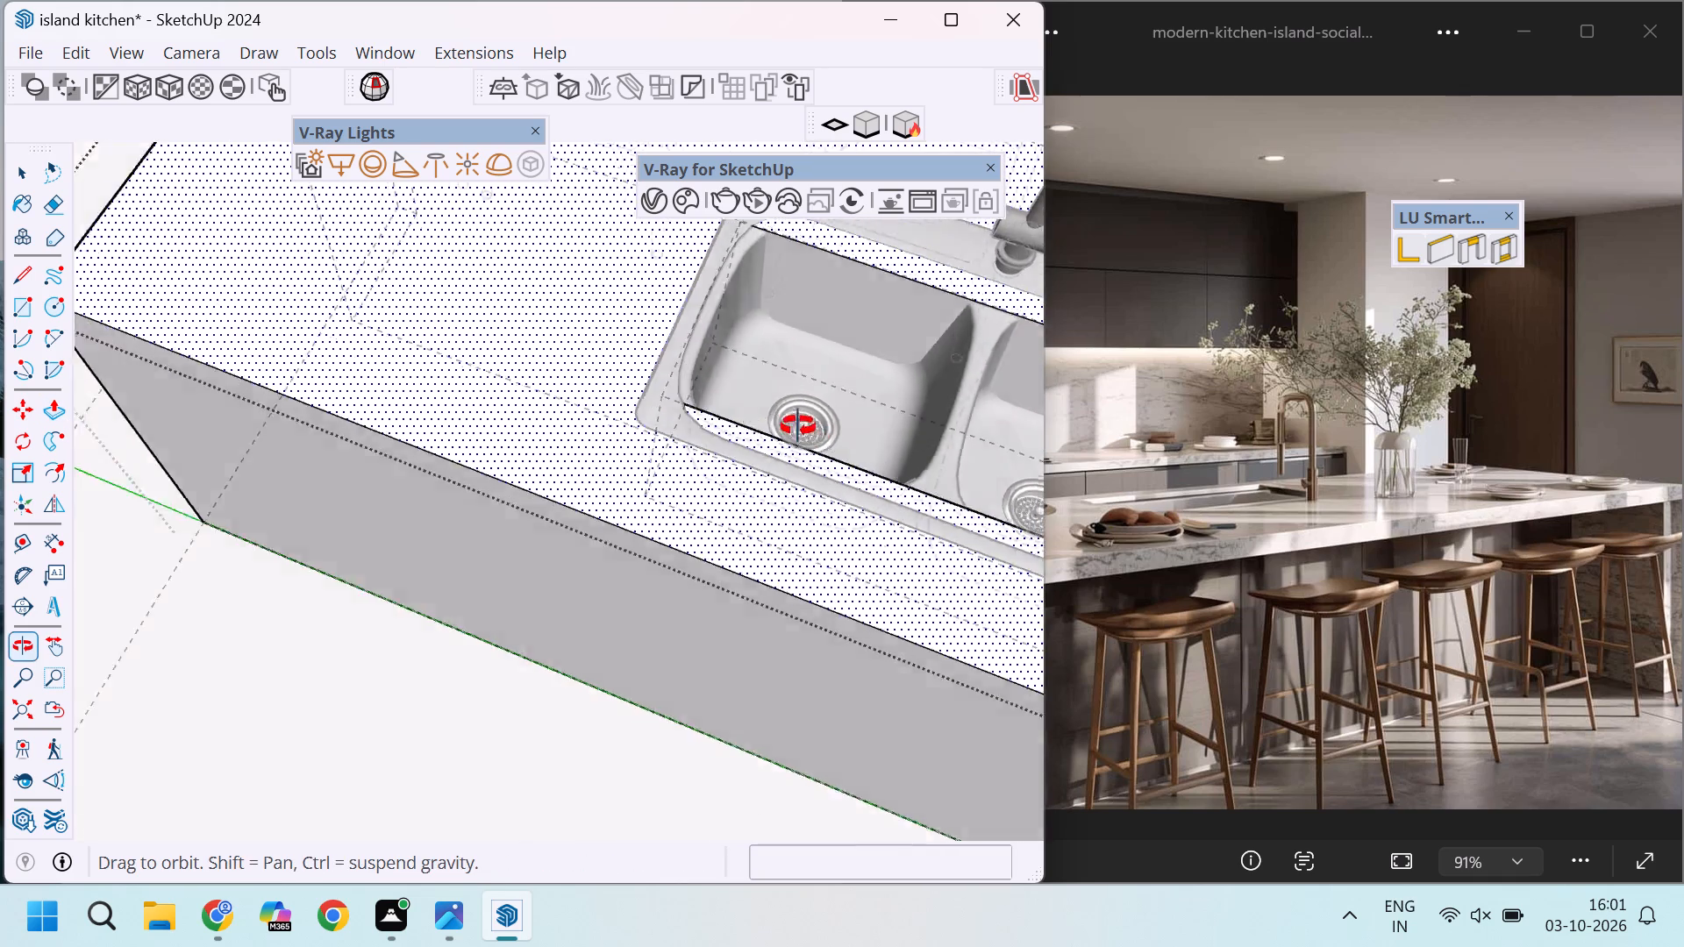
middle_drag(798, 426, 739, 353)
scroll(653, 421, down, 4)
scroll(853, 412, up, 4)
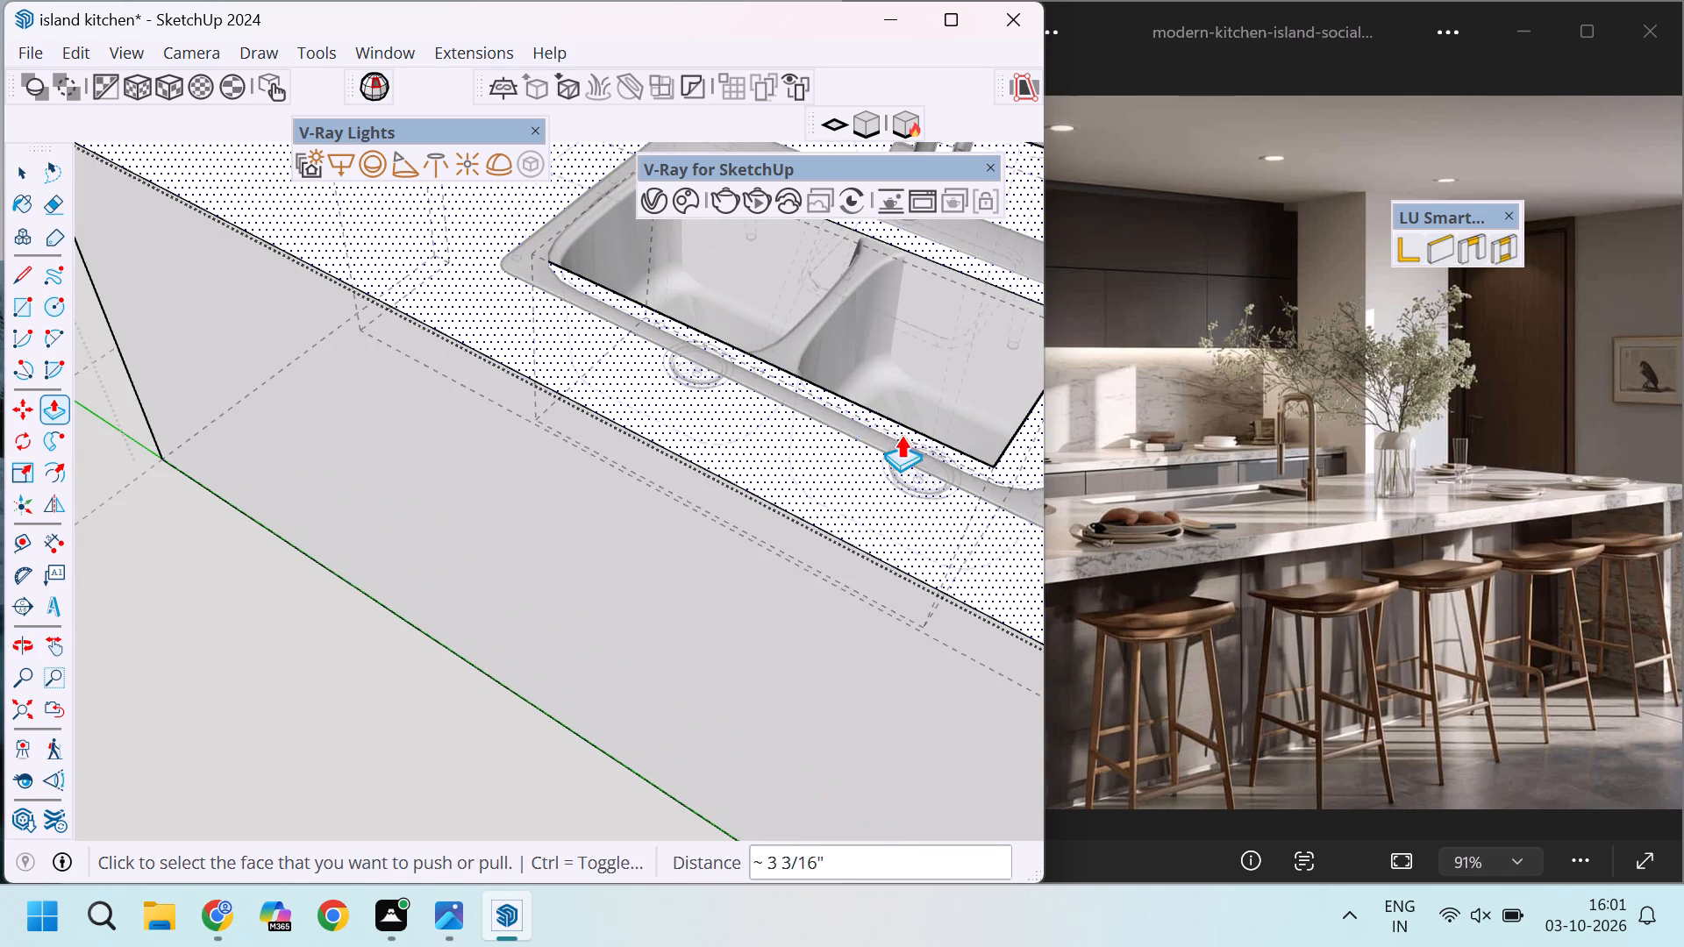
middle_drag(901, 435, 325, 402)
scroll(325, 402, up, 3)
click(295, 445)
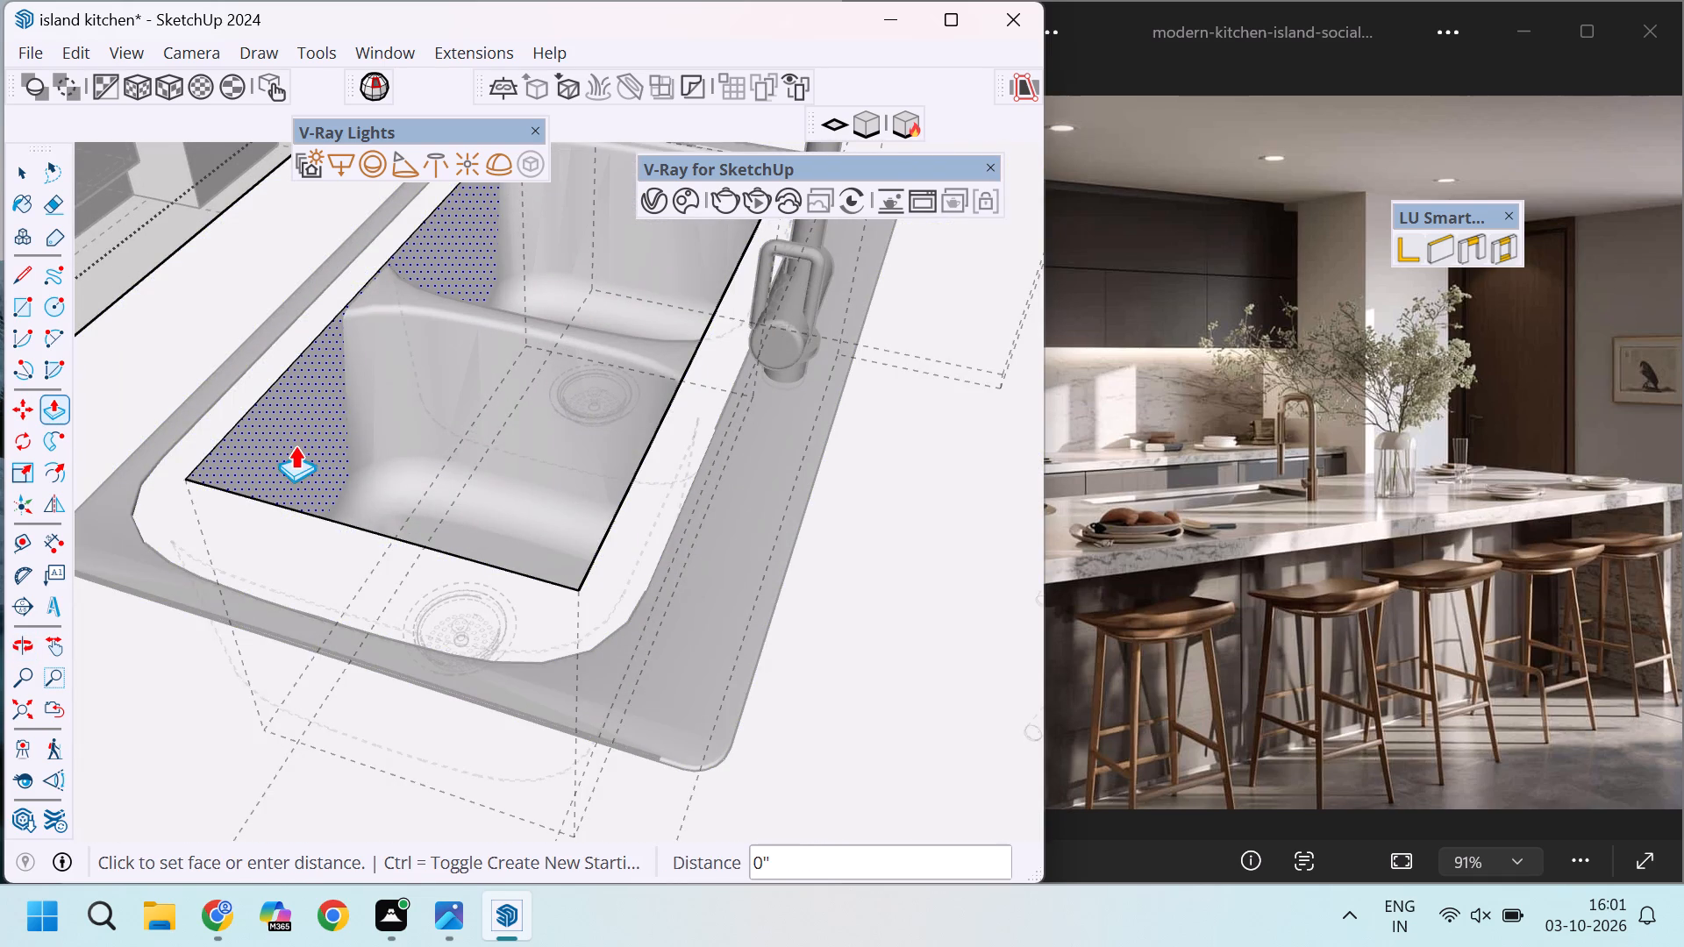
click(217, 371)
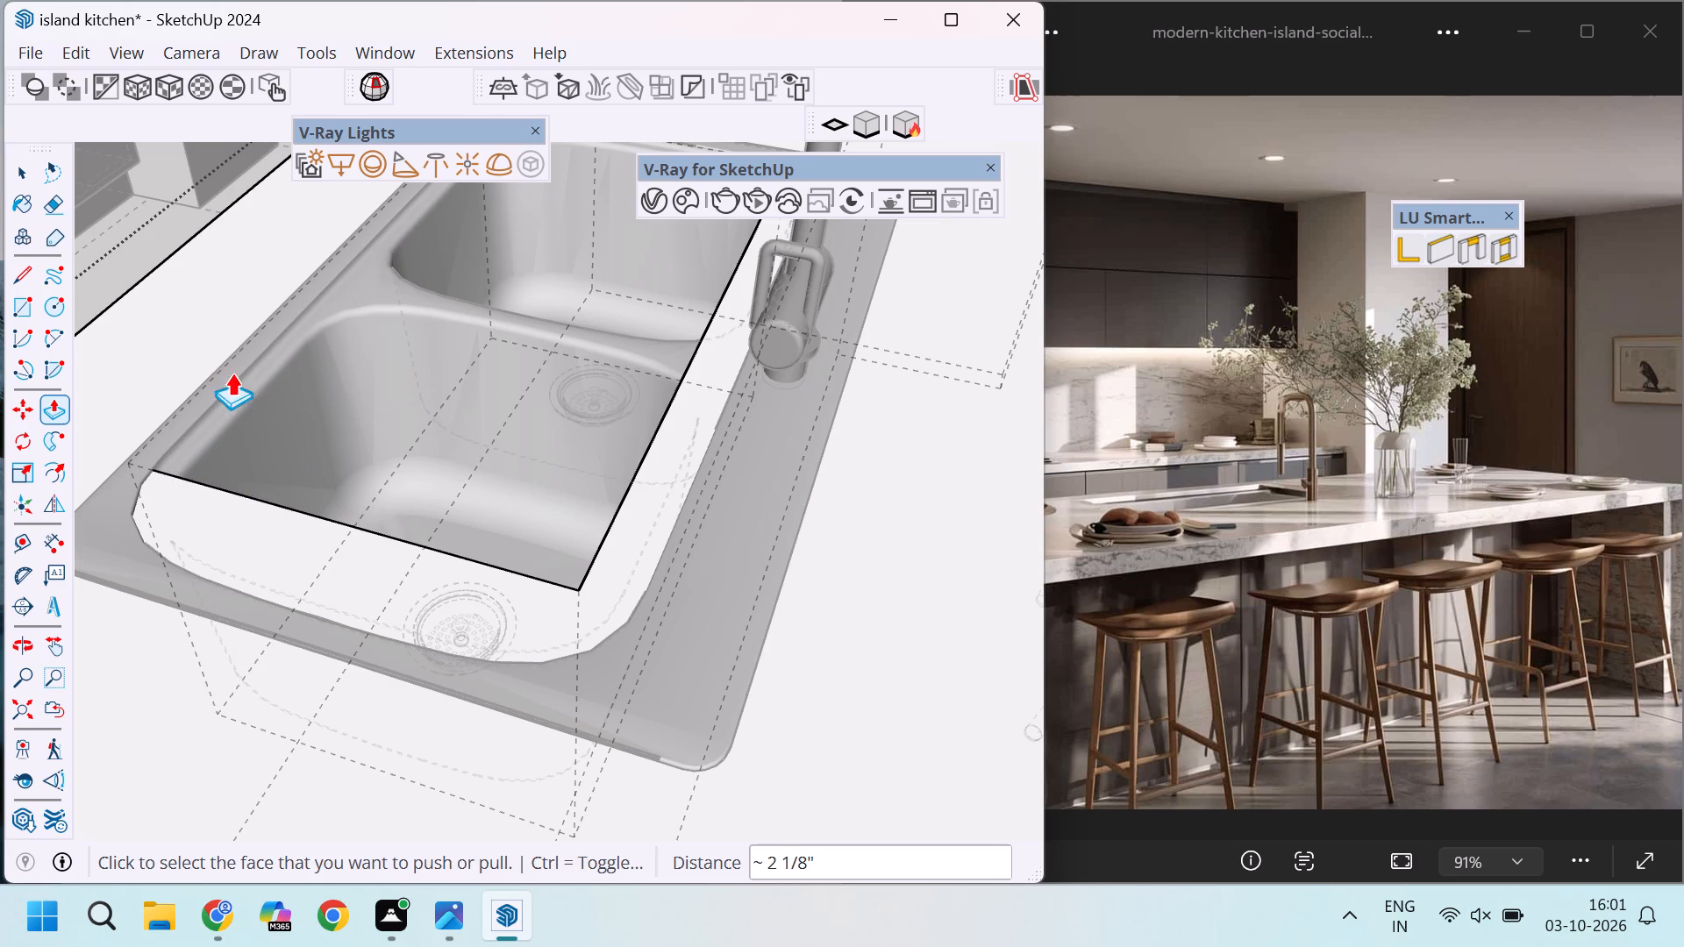
Push the tap-side inner face of the sink cutout another 5 3/16" or so outward, beneath the tap ledge.
middle_drag(575, 495, 734, 573)
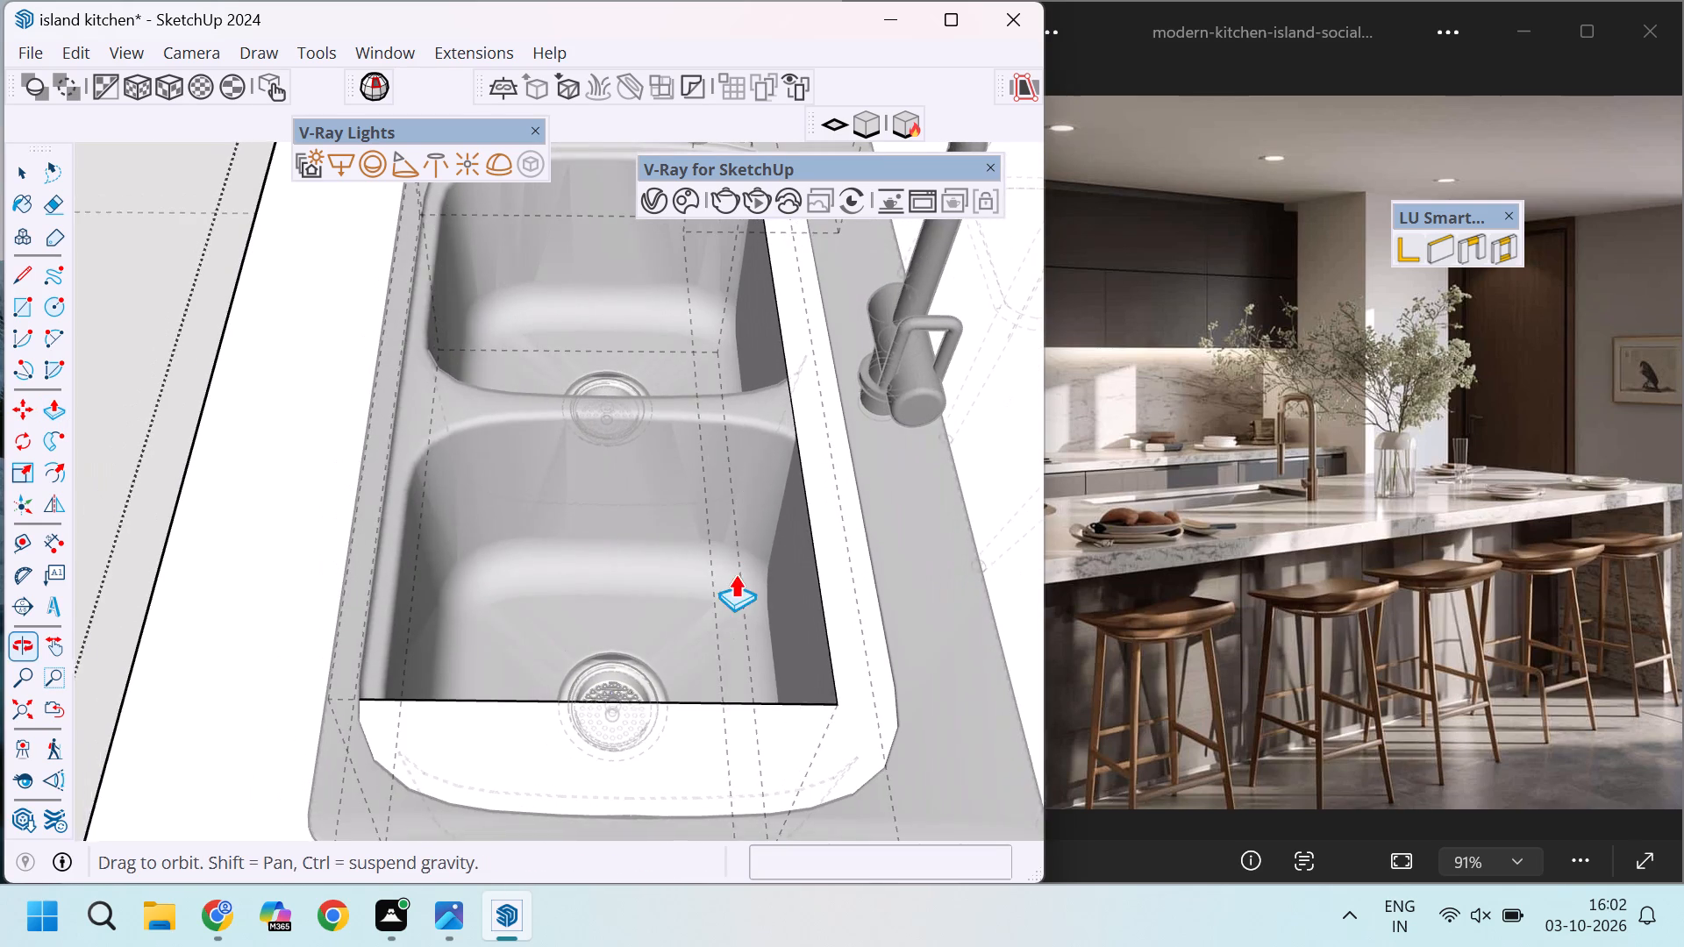
click(797, 595)
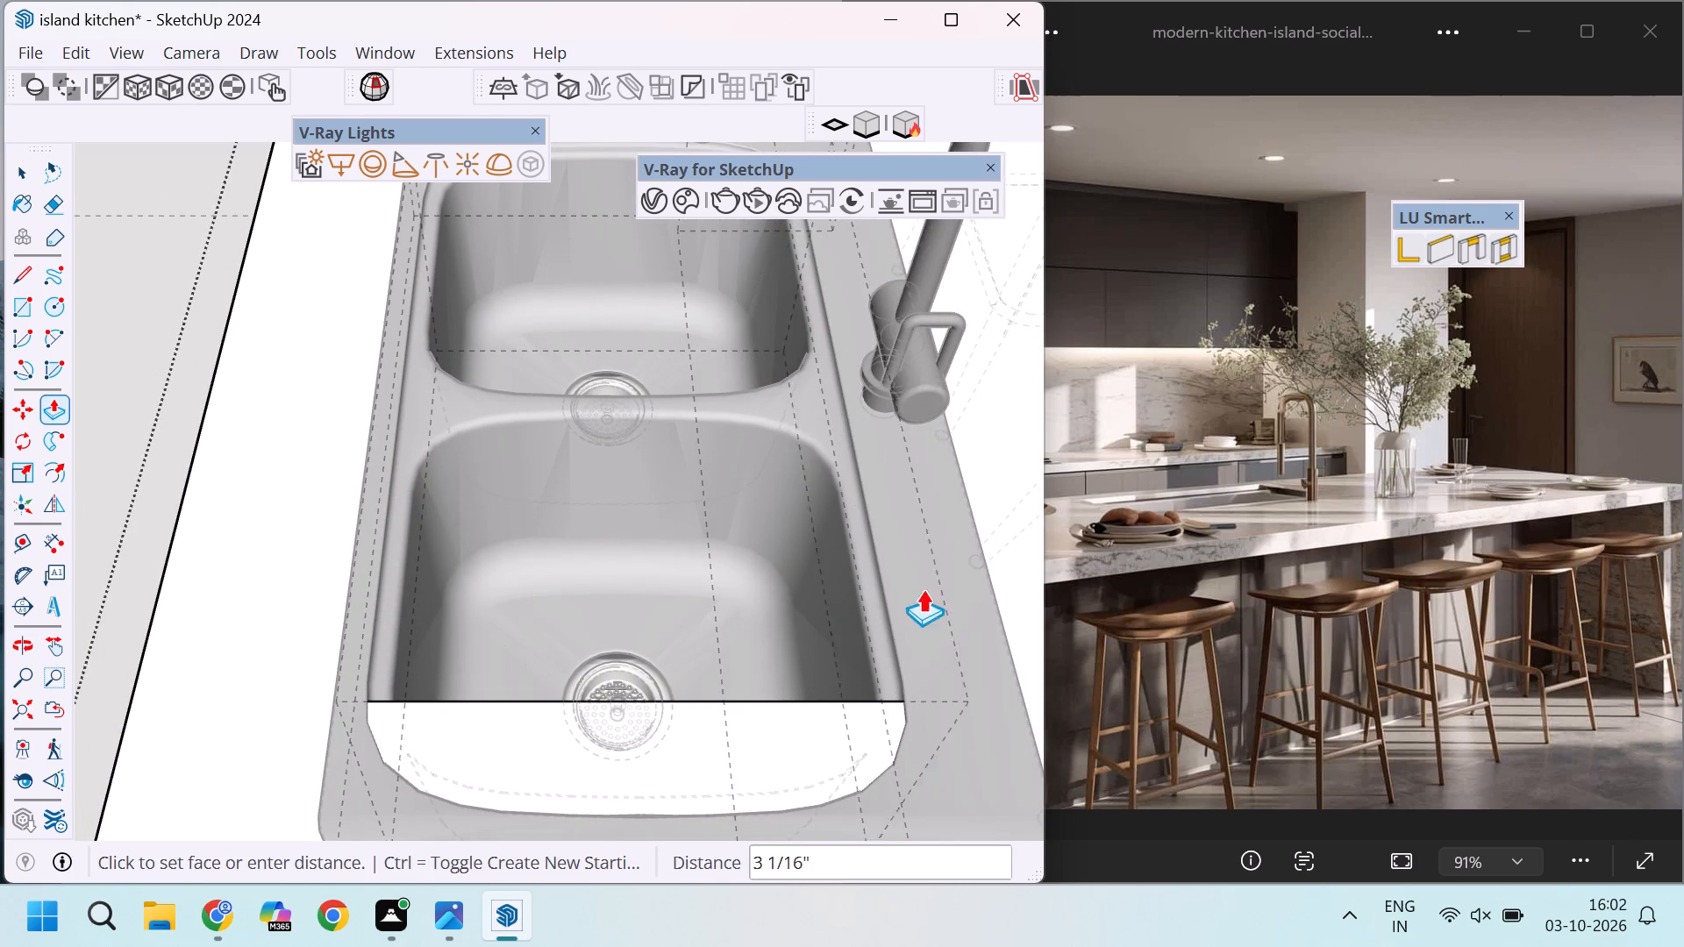
scroll(767, 559, down, 5)
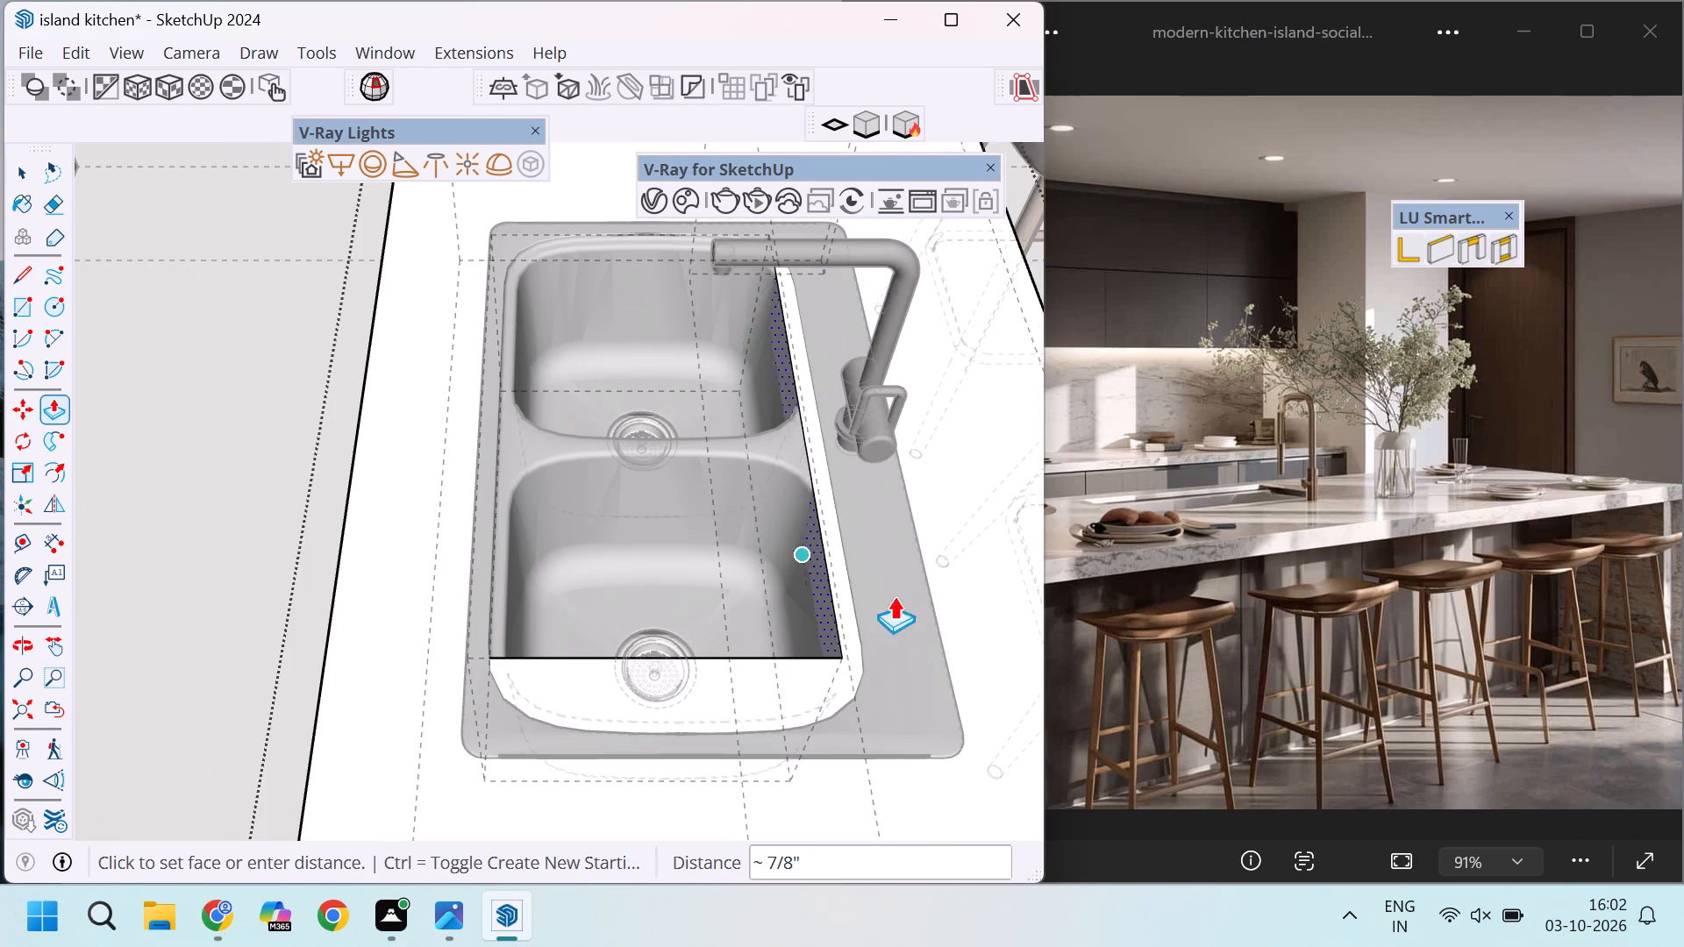
click(938, 614)
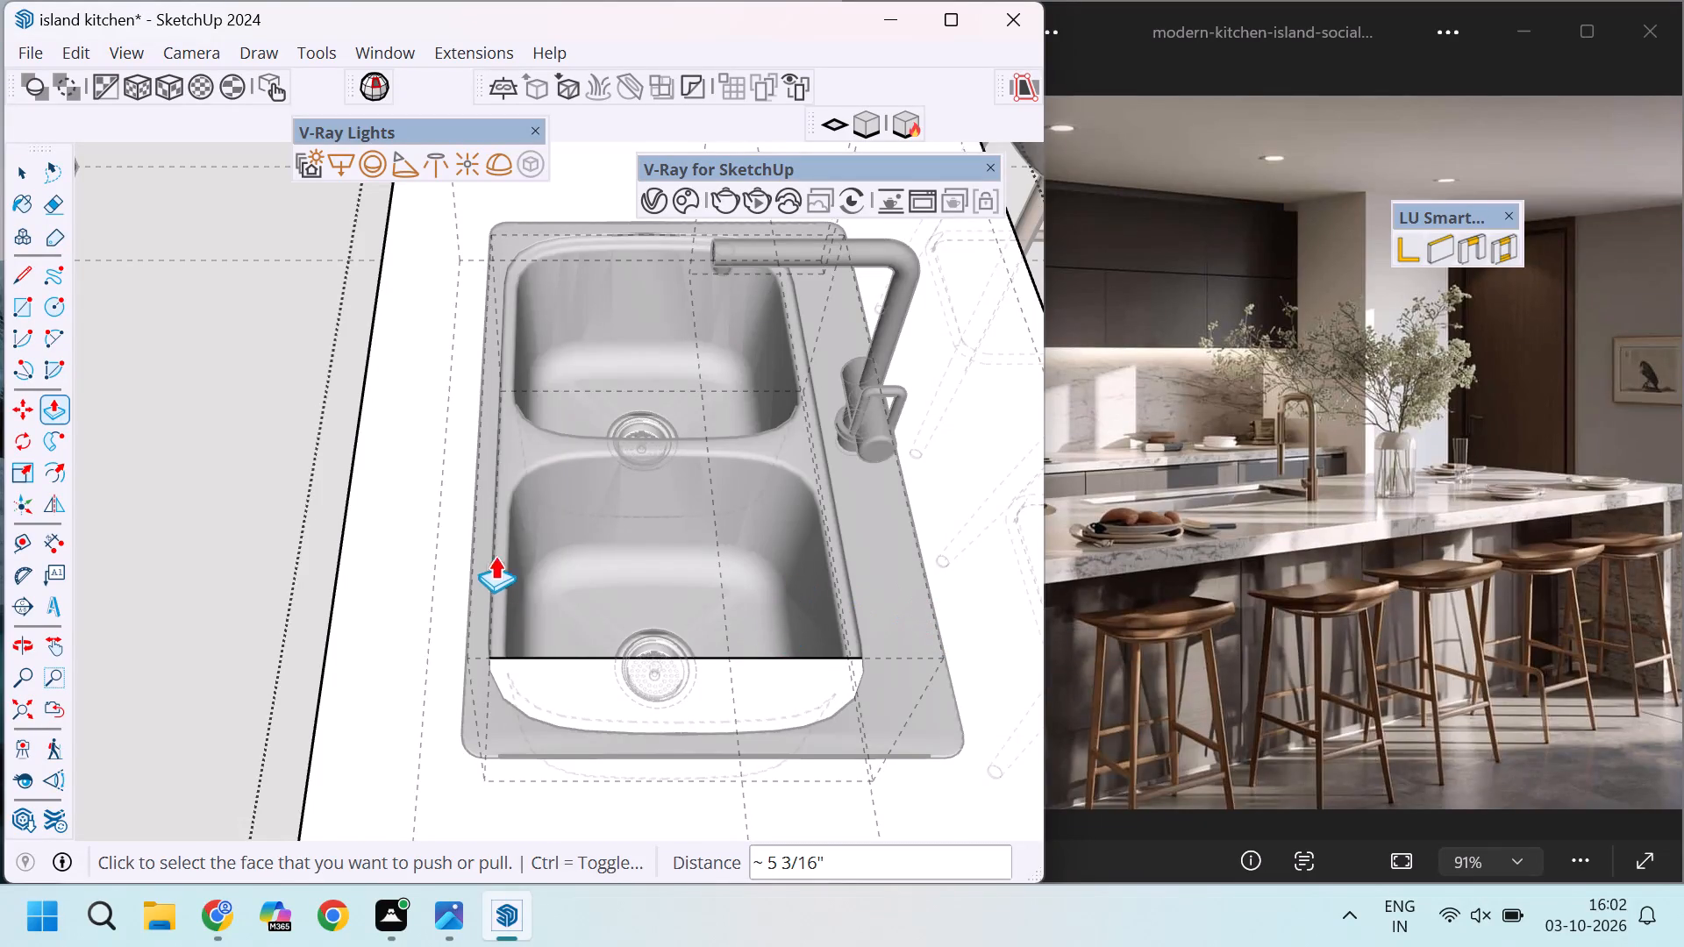
Push the end face of the sink cutout nearest the fruit bowl about 4 7/16" outward to clear the bowl.
scroll(486, 538, down, 4)
middle_drag(380, 581, 1027, 670)
scroll(767, 377, up, 3)
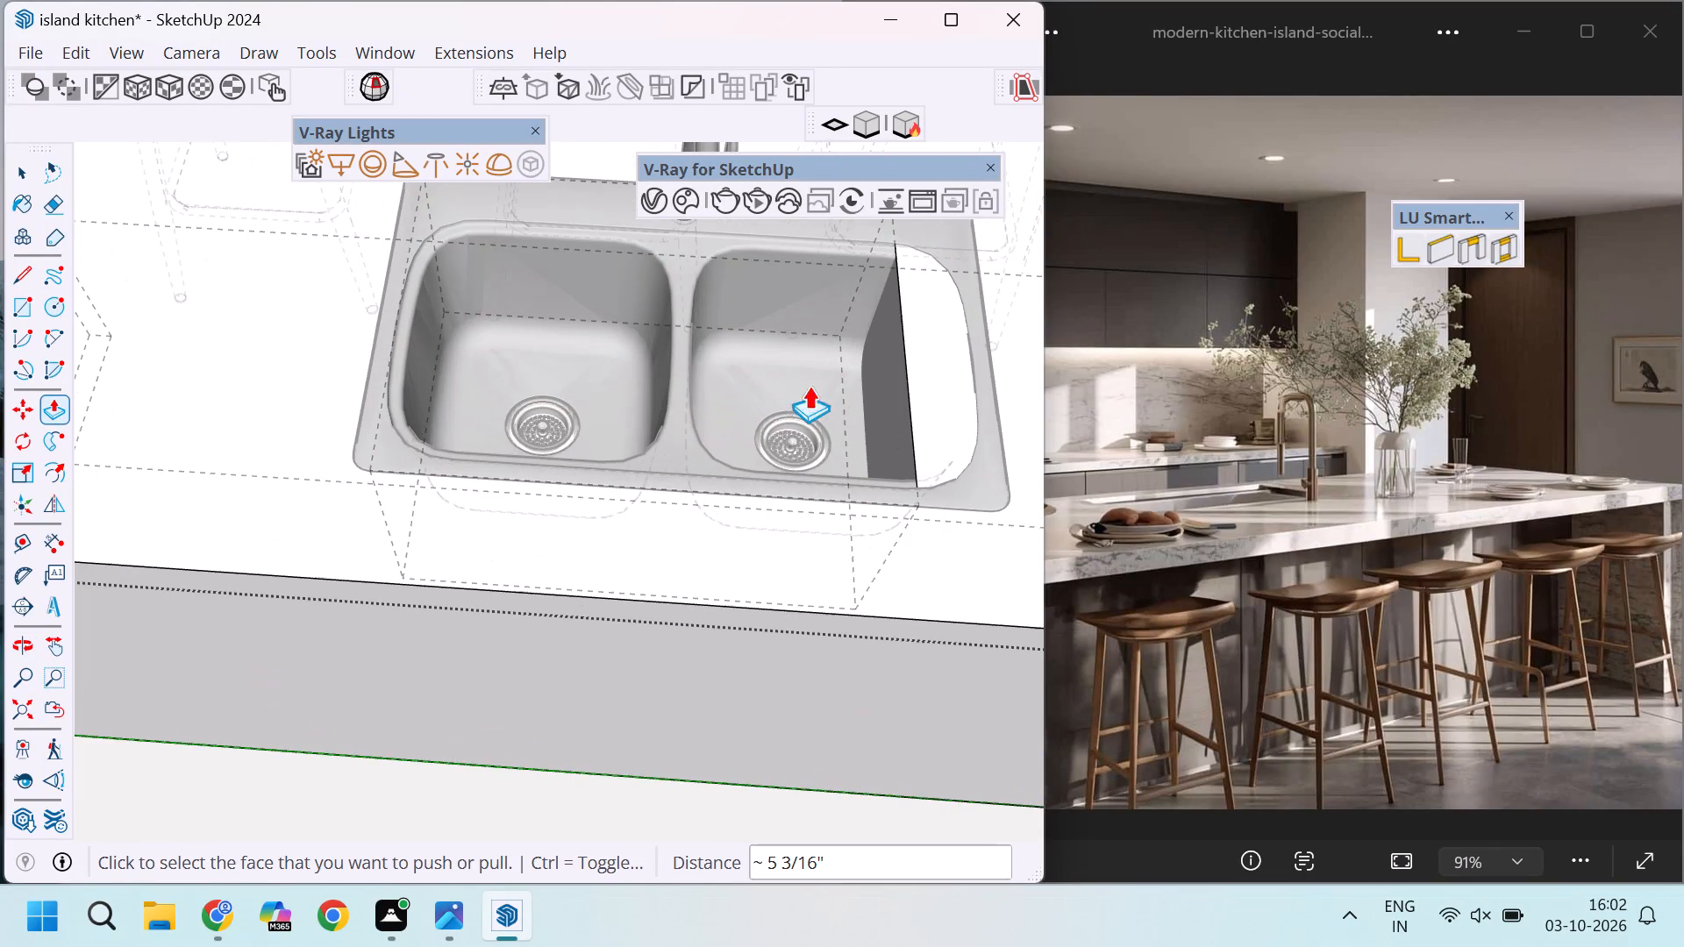
click(876, 408)
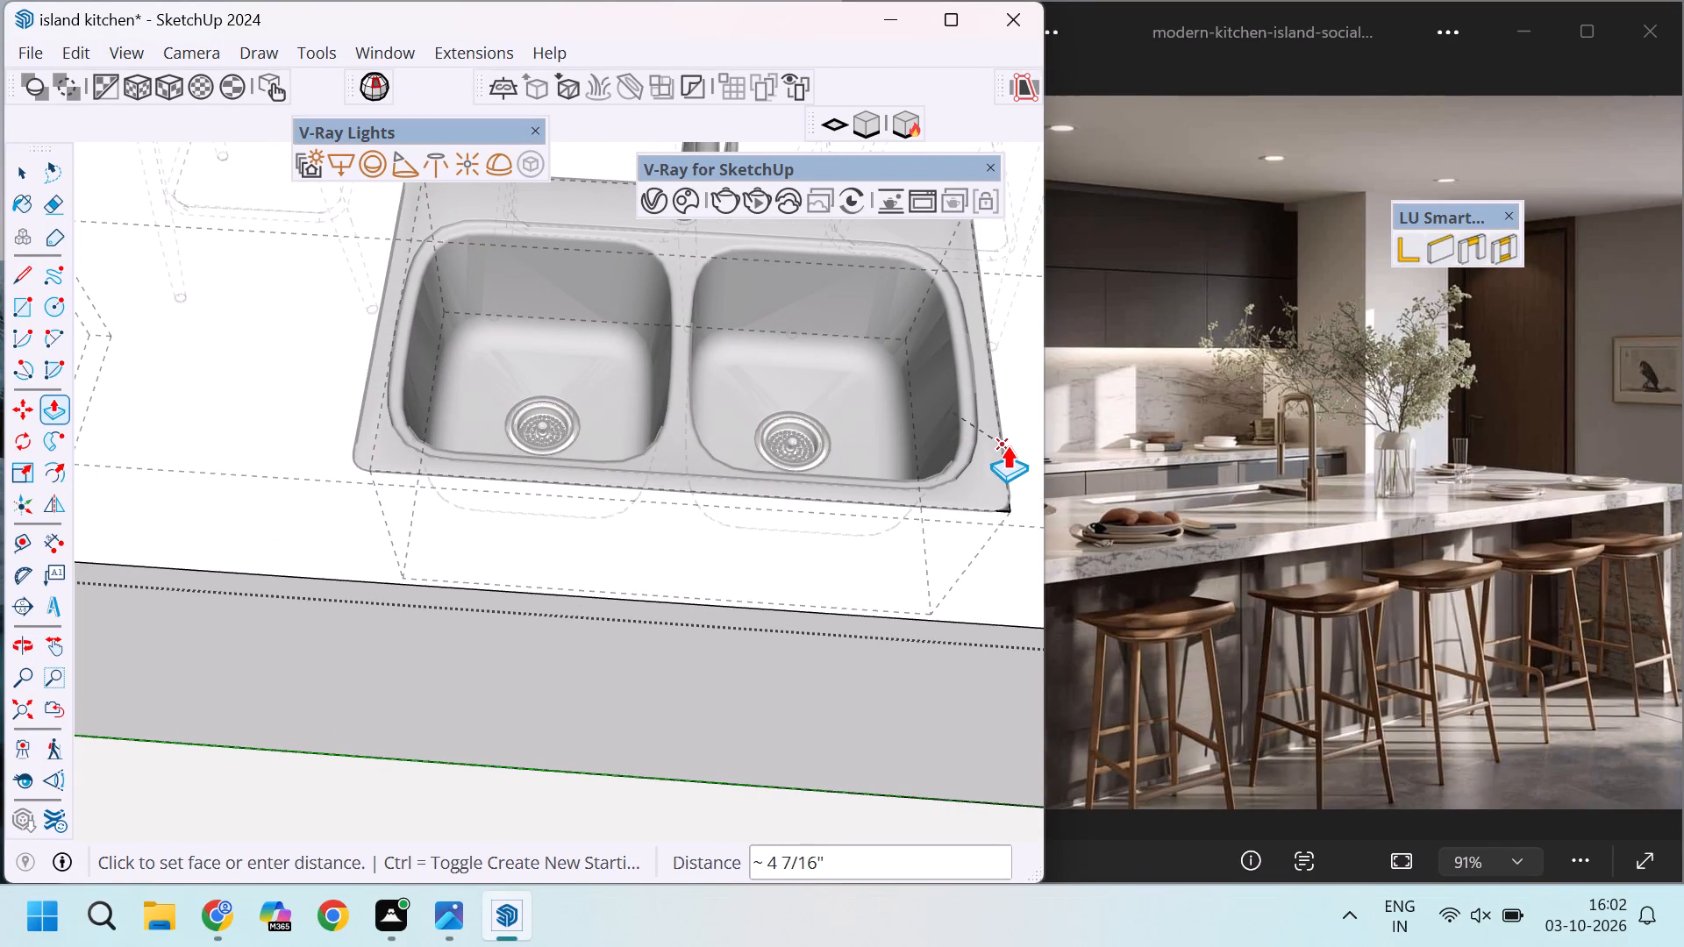
click(1006, 445)
scroll(796, 409, down, 4)
scroll(492, 347, up, 3)
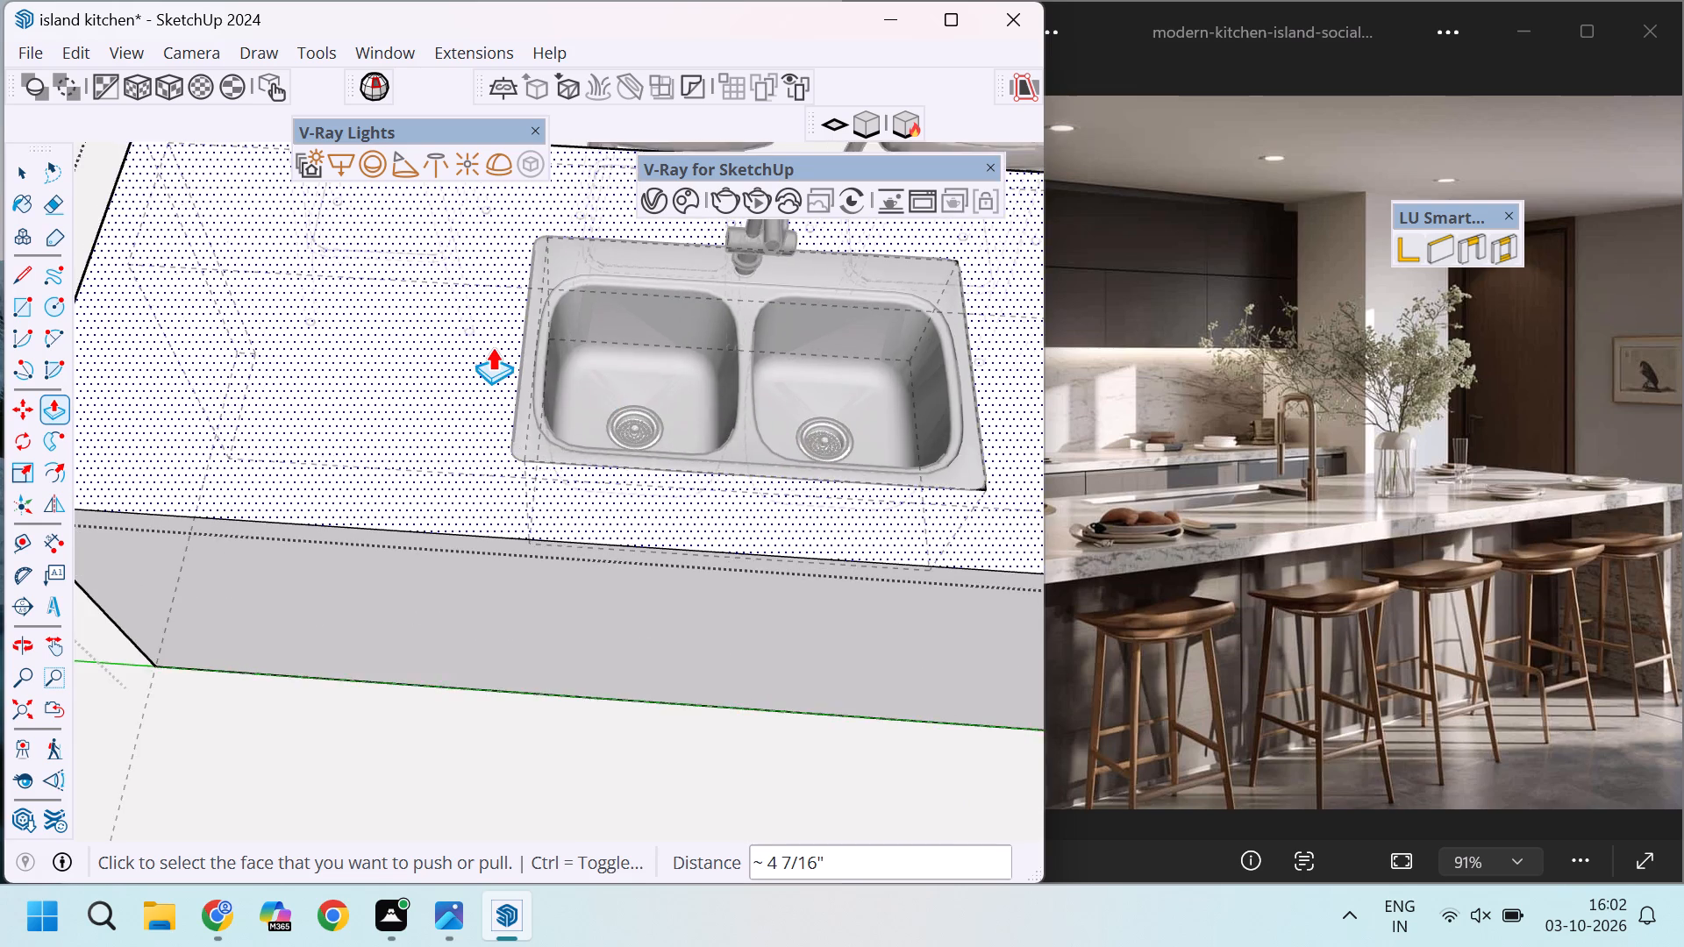
Turn off the back edges display and finish editing the island group.
scroll(492, 347, up, 2)
scroll(544, 517, down, 4)
middle_drag(654, 507, 506, 489)
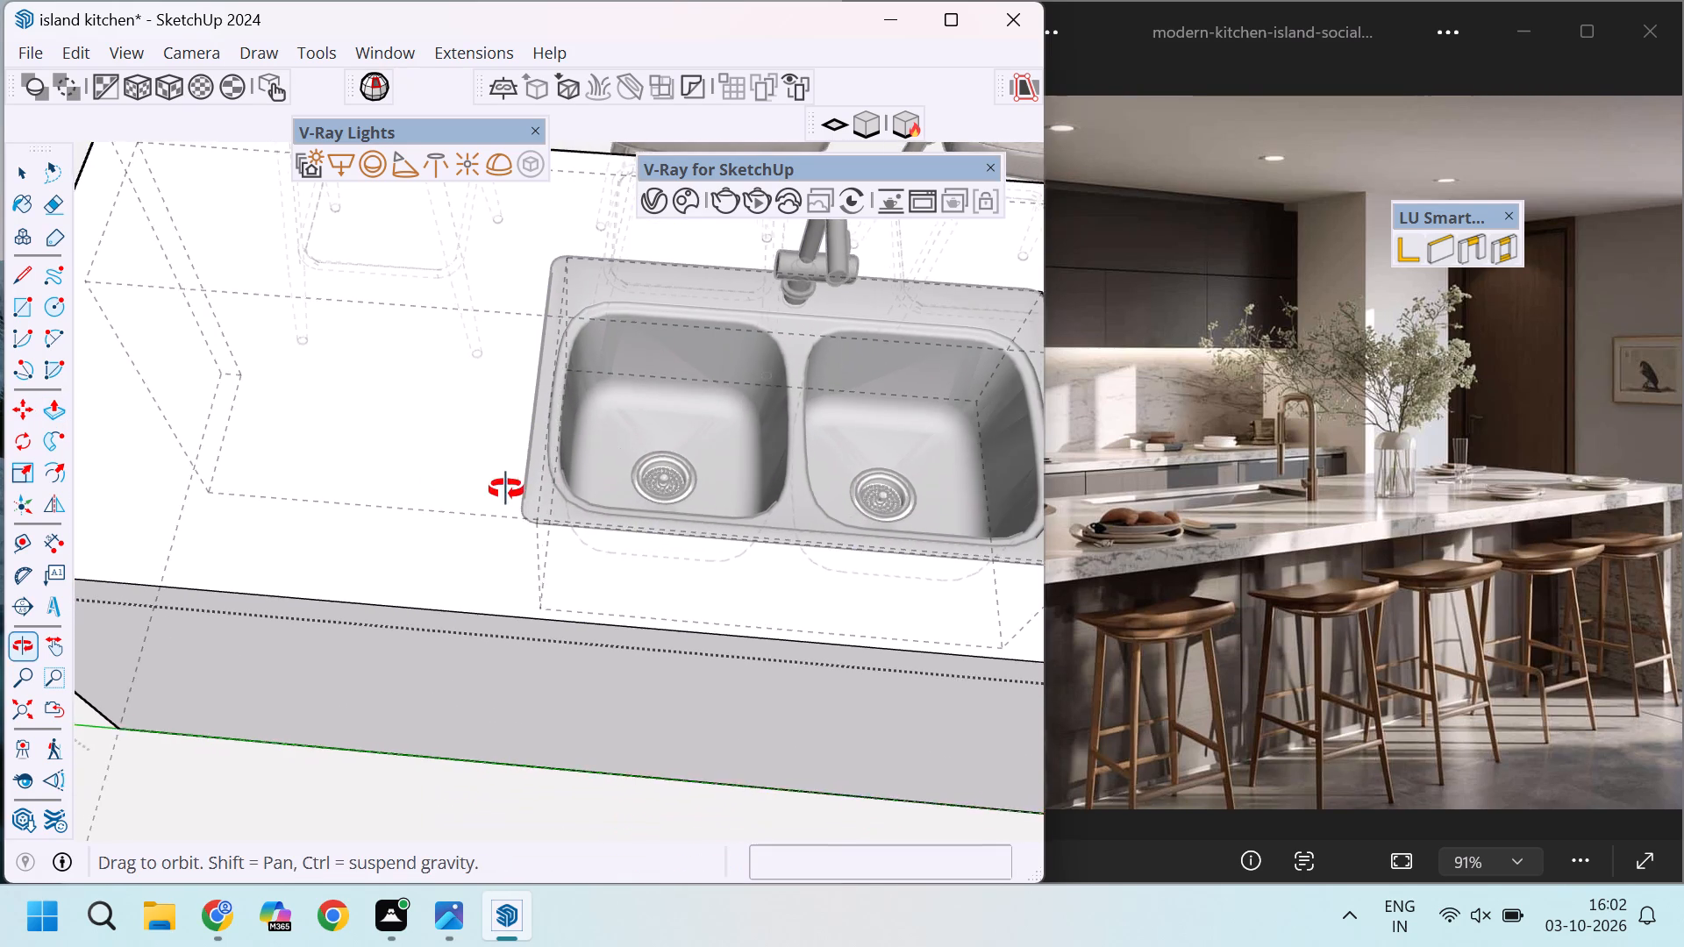
middle_drag(506, 489, 247, 434)
scroll(252, 436, up, 1)
middle_drag(815, 459, 631, 453)
key(space)
scroll(619, 461, down, 4)
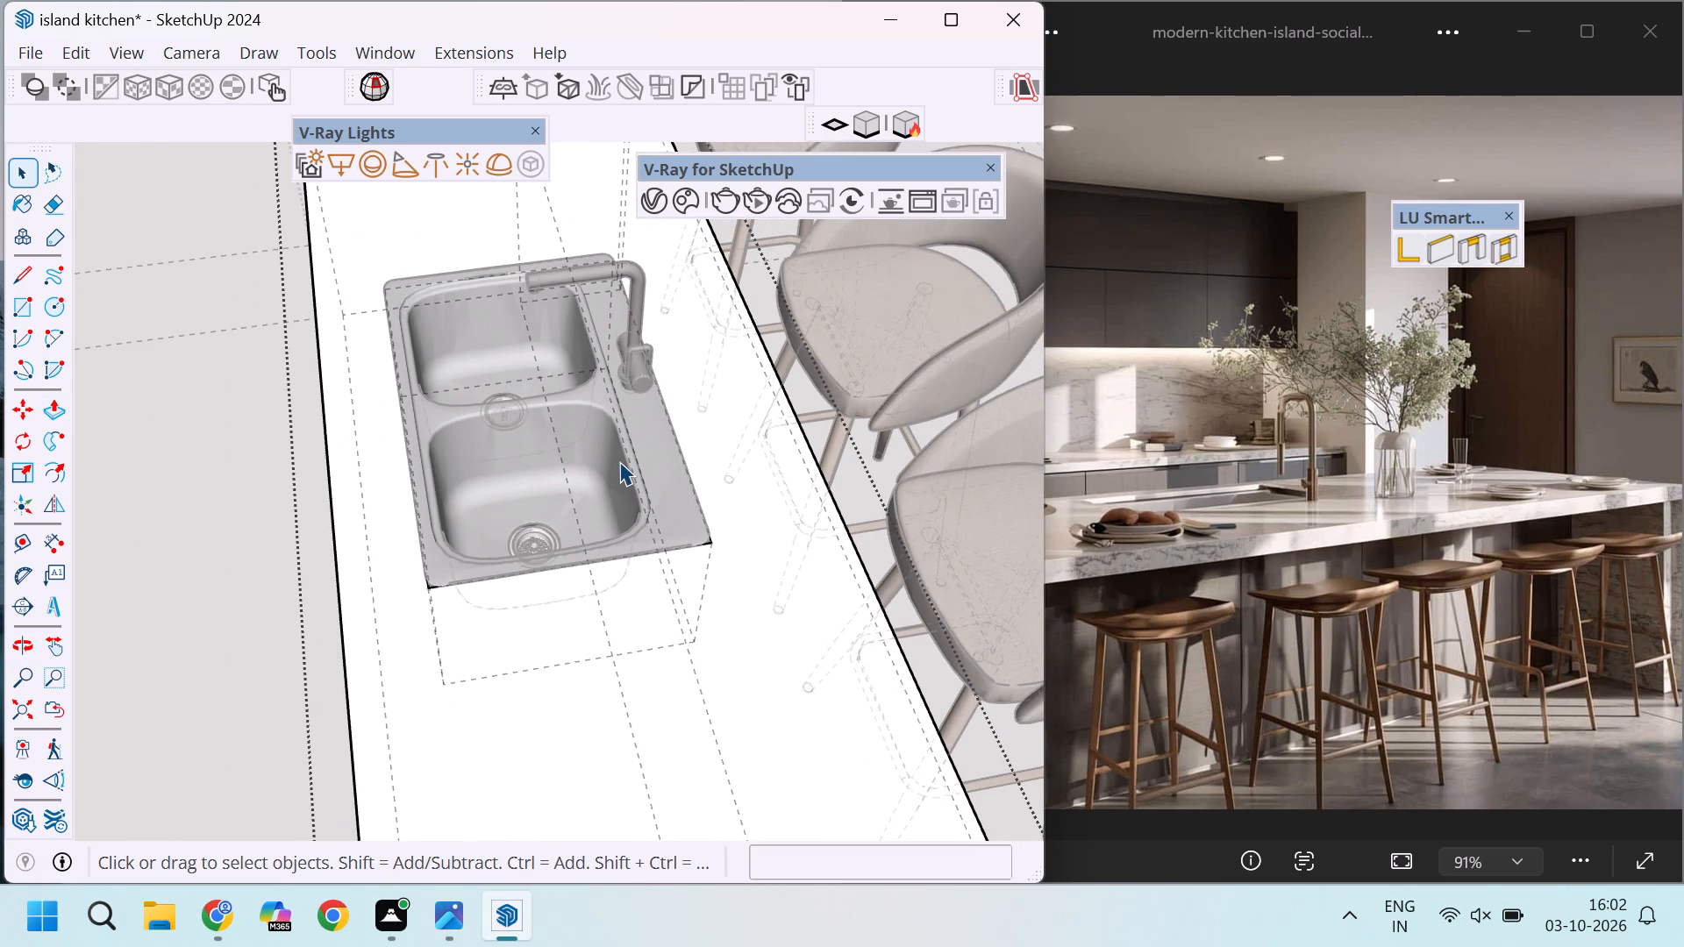
key(k)
scroll(642, 460, down, 5)
scroll(736, 557, up, 1)
middle_drag(736, 557, 453, 476)
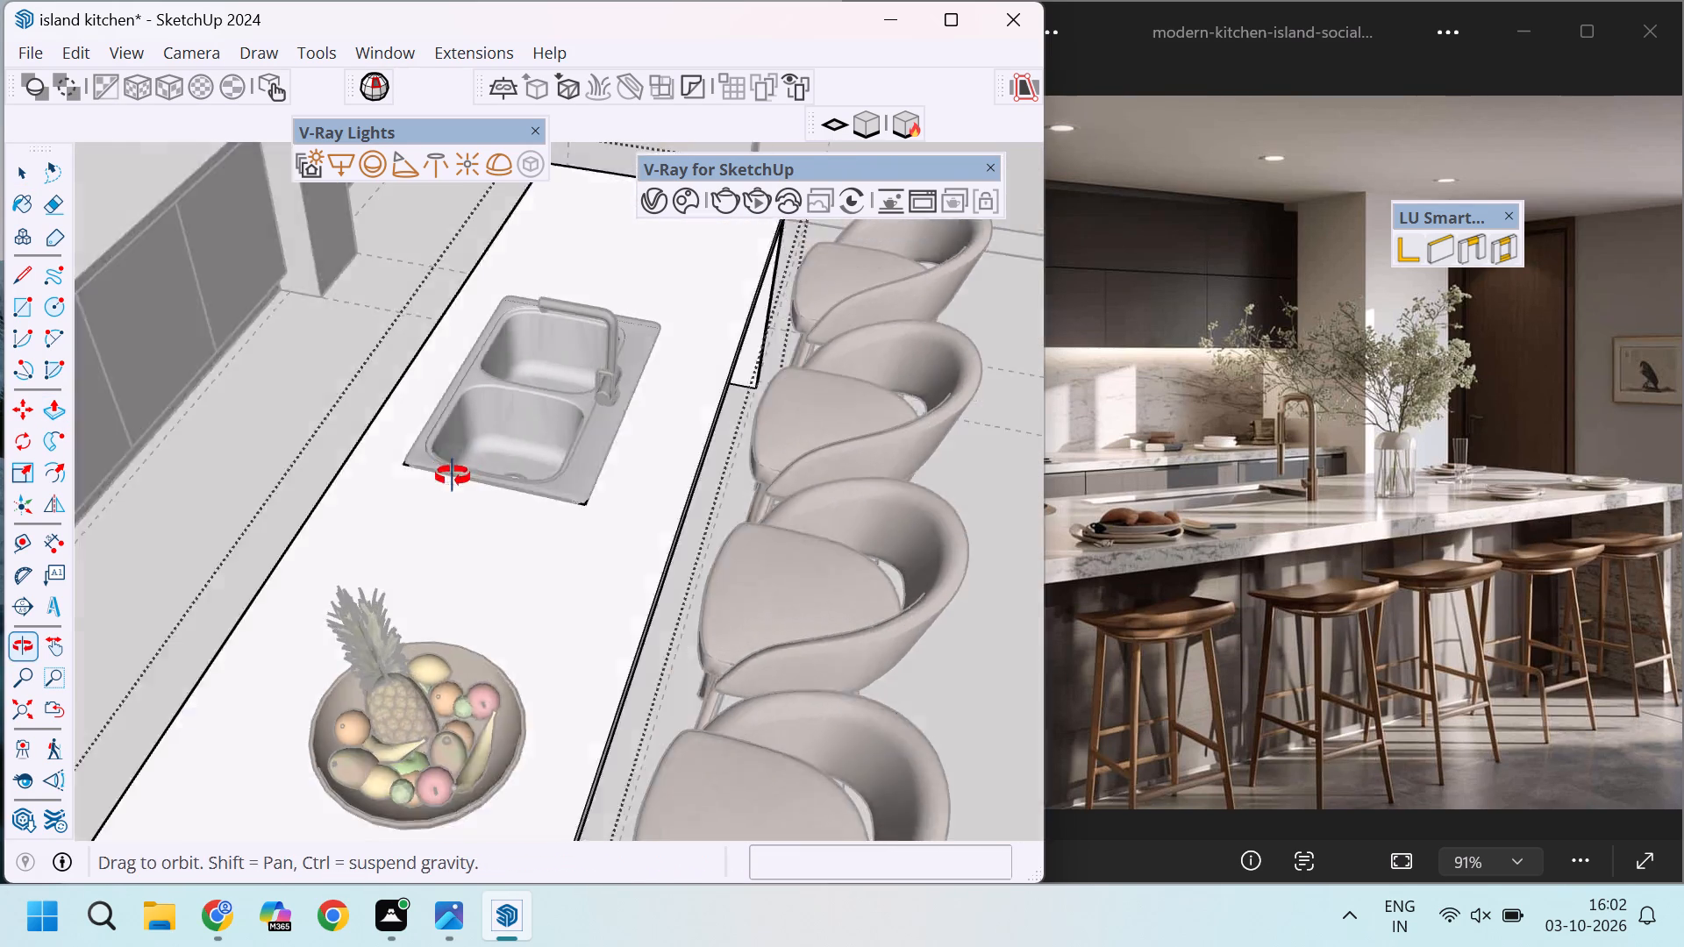
middle_drag(453, 476, 438, 466)
scroll(600, 469, down, 5)
click(903, 581)
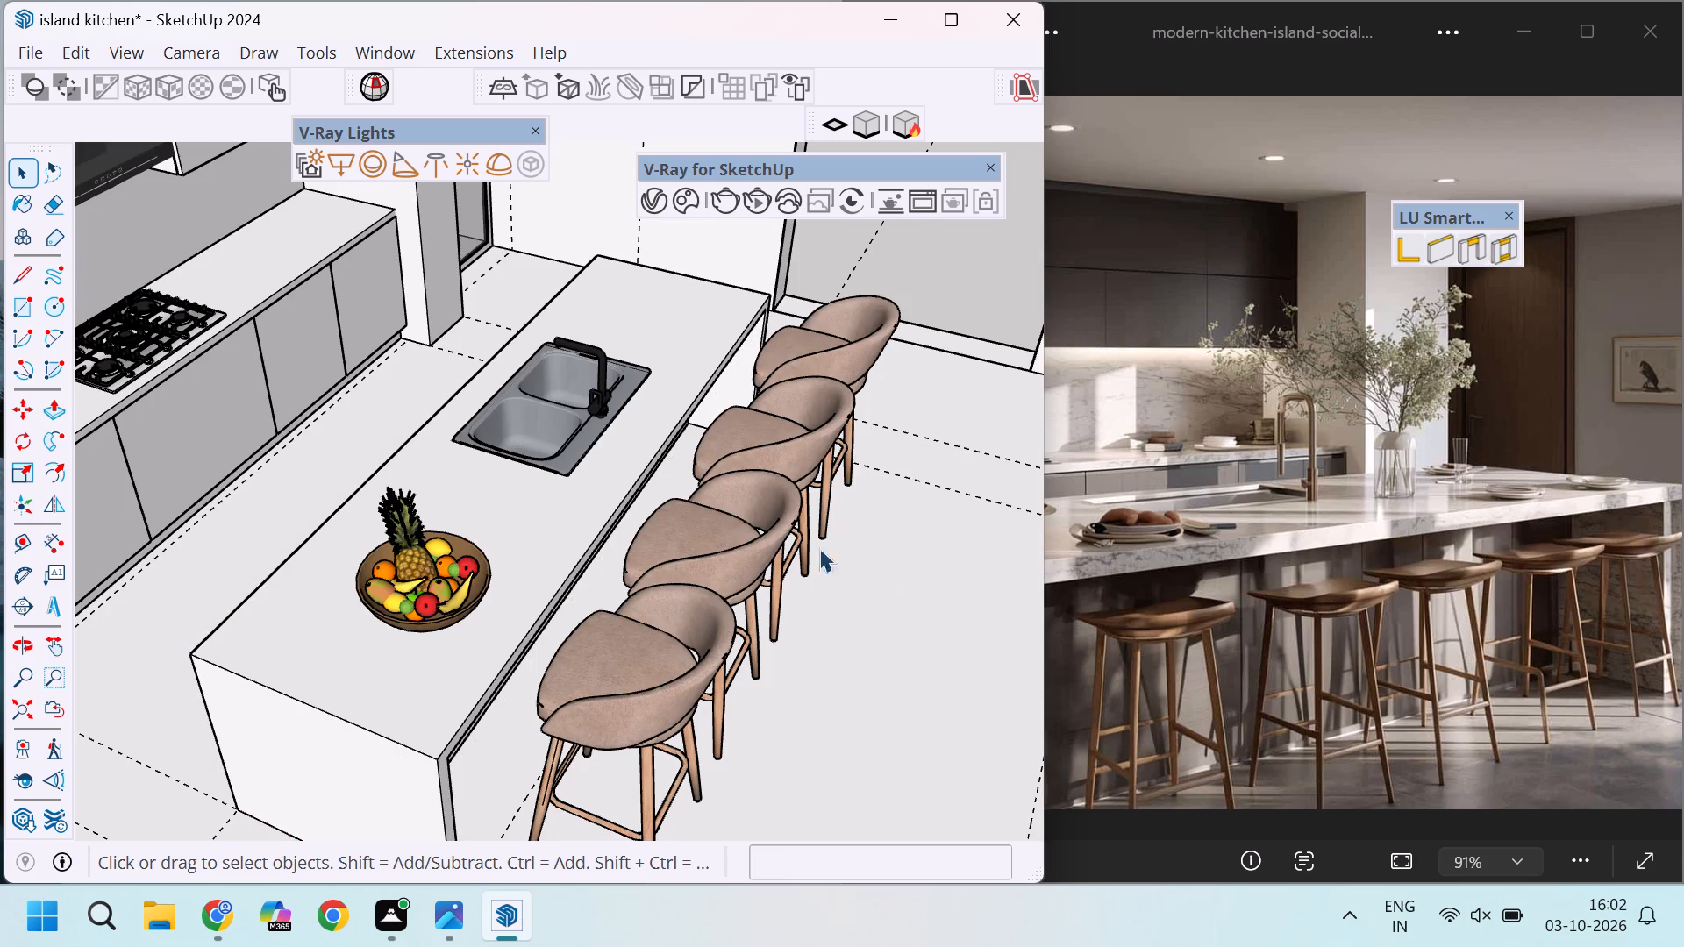
Examine the sink and its cutout in the island from the stool side and from above.
middle_drag(734, 514, 559, 480)
scroll(559, 480, up, 8)
scroll(590, 476, down, 4)
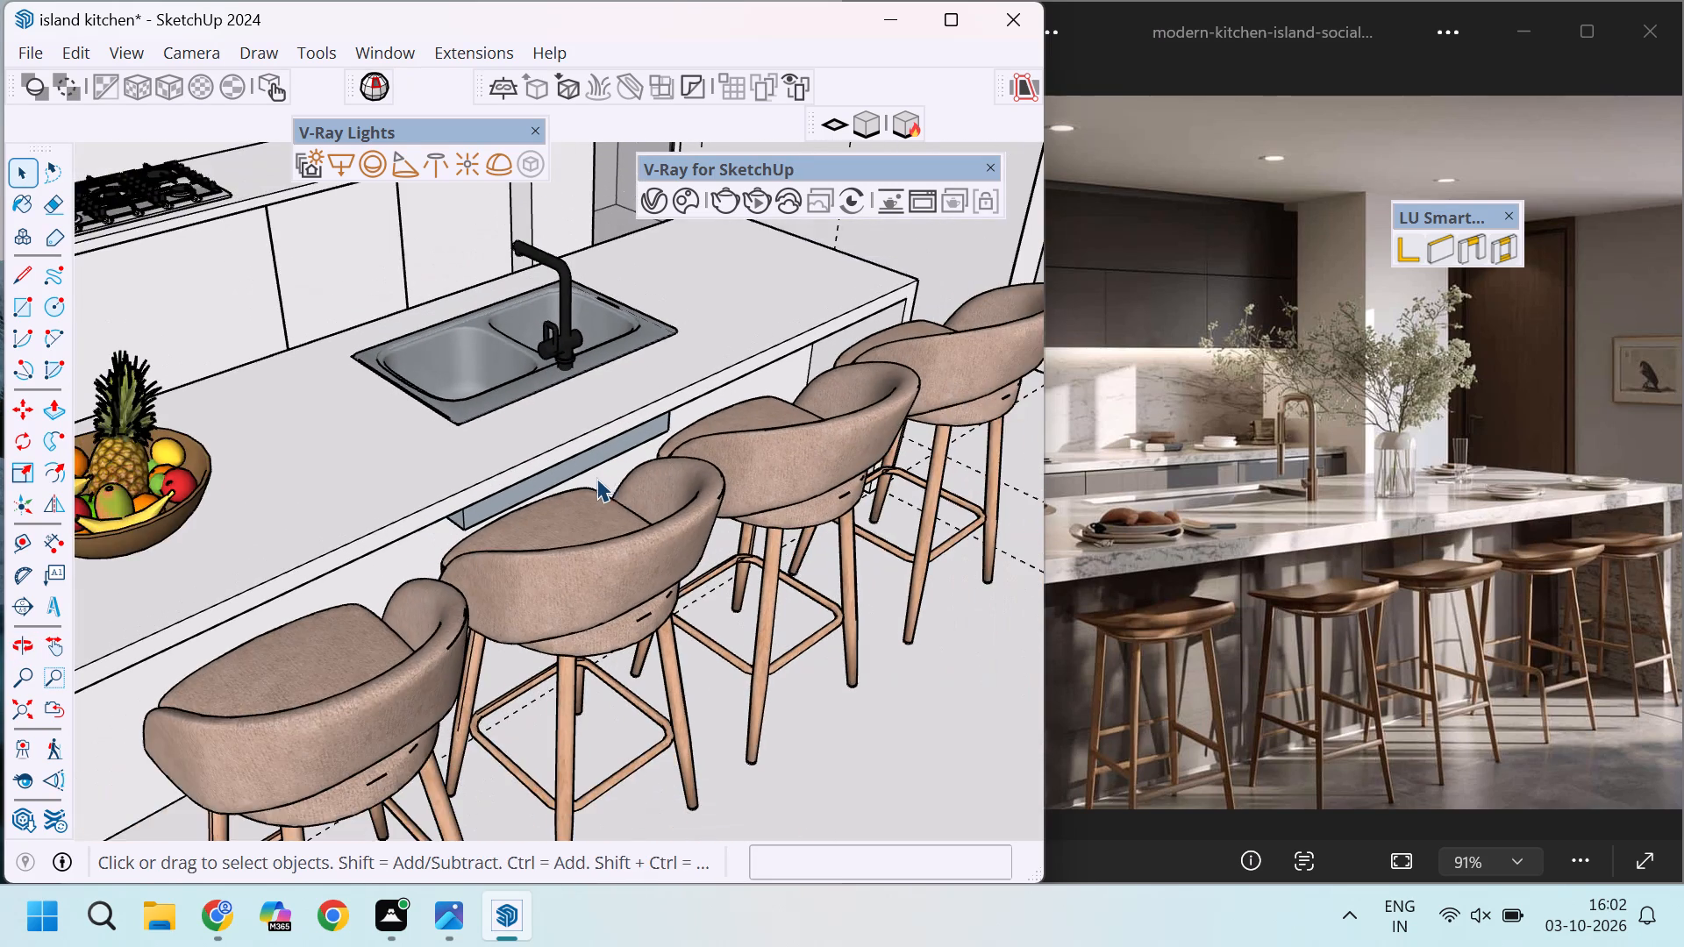
scroll(586, 508, up, 2)
scroll(474, 488, up, 2)
middle_drag(463, 507, 613, 377)
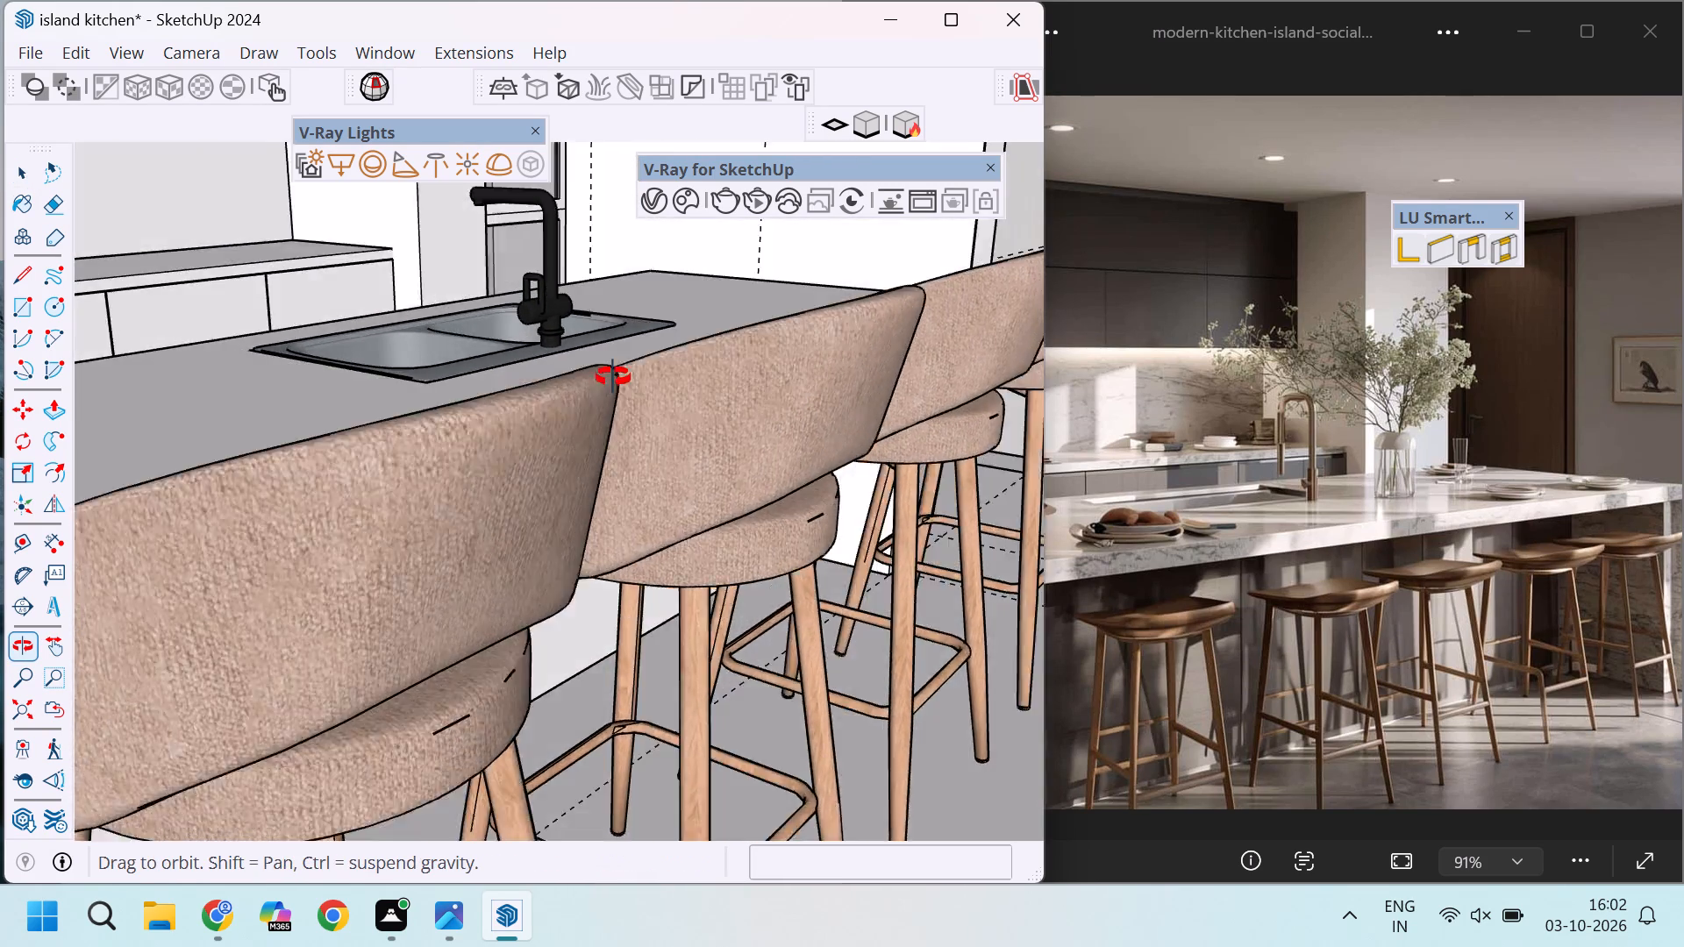
middle_drag(613, 377, 831, 510)
scroll(846, 520, down, 3)
scroll(578, 479, up, 4)
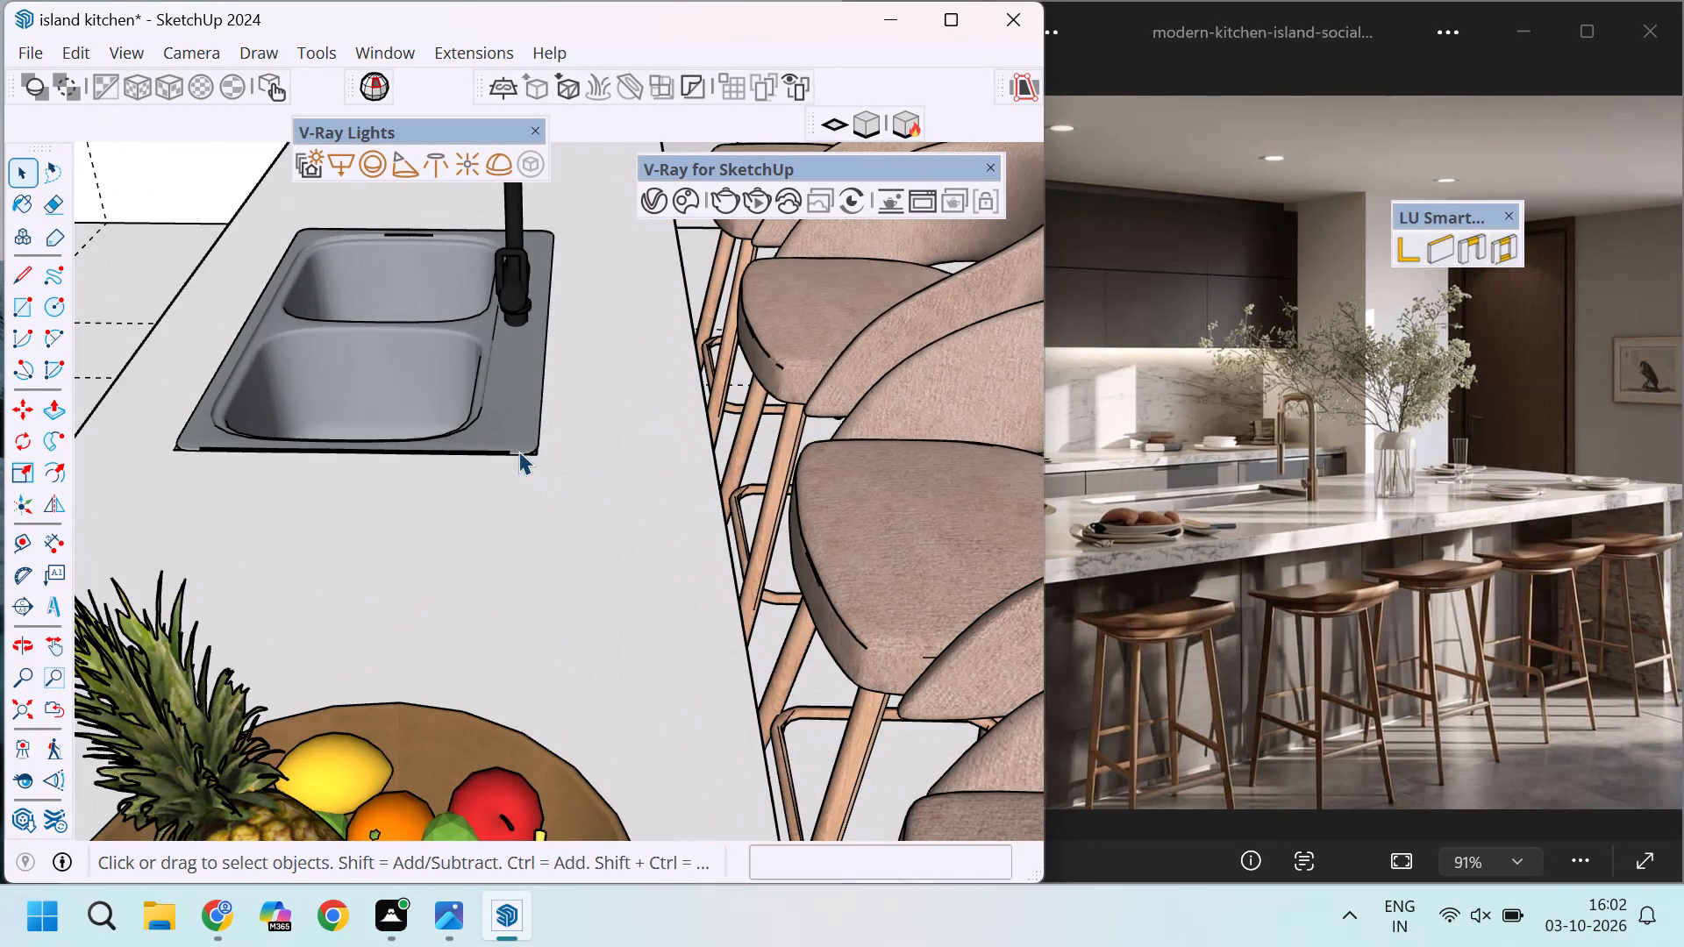
Move the sink about 4 1/16" across the worktop, away from the bar stools, using its front corner as the base point.
click(519, 446)
scroll(524, 445, down, 3)
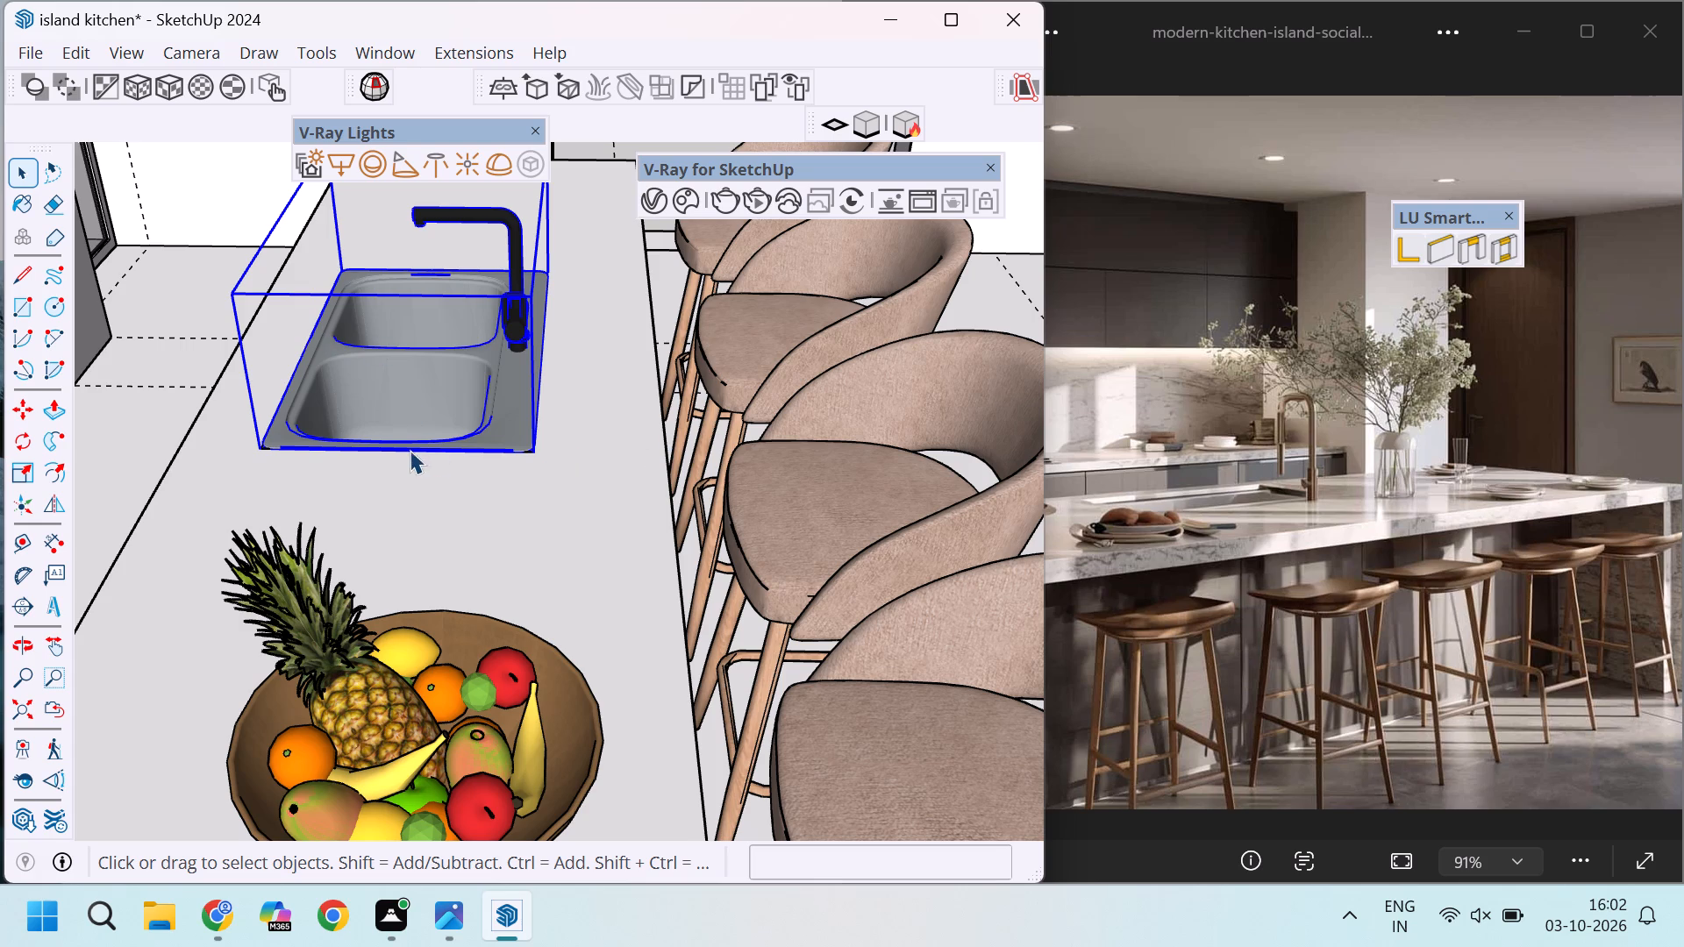
scroll(212, 437, up, 8)
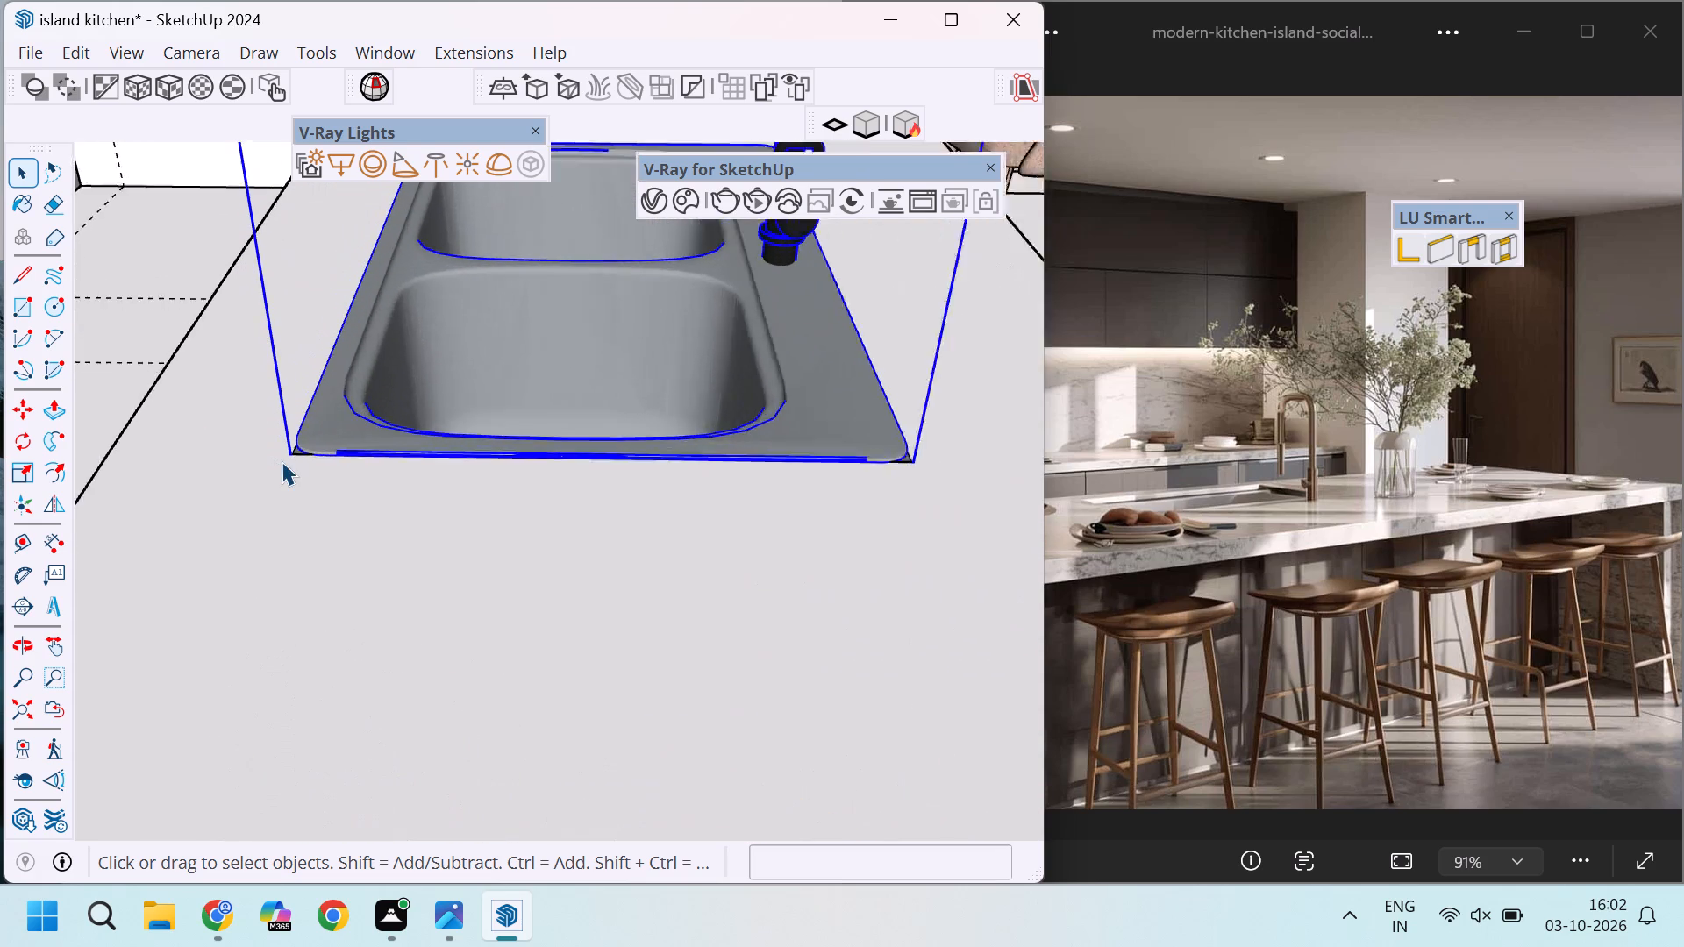
scroll(282, 461, up, 16)
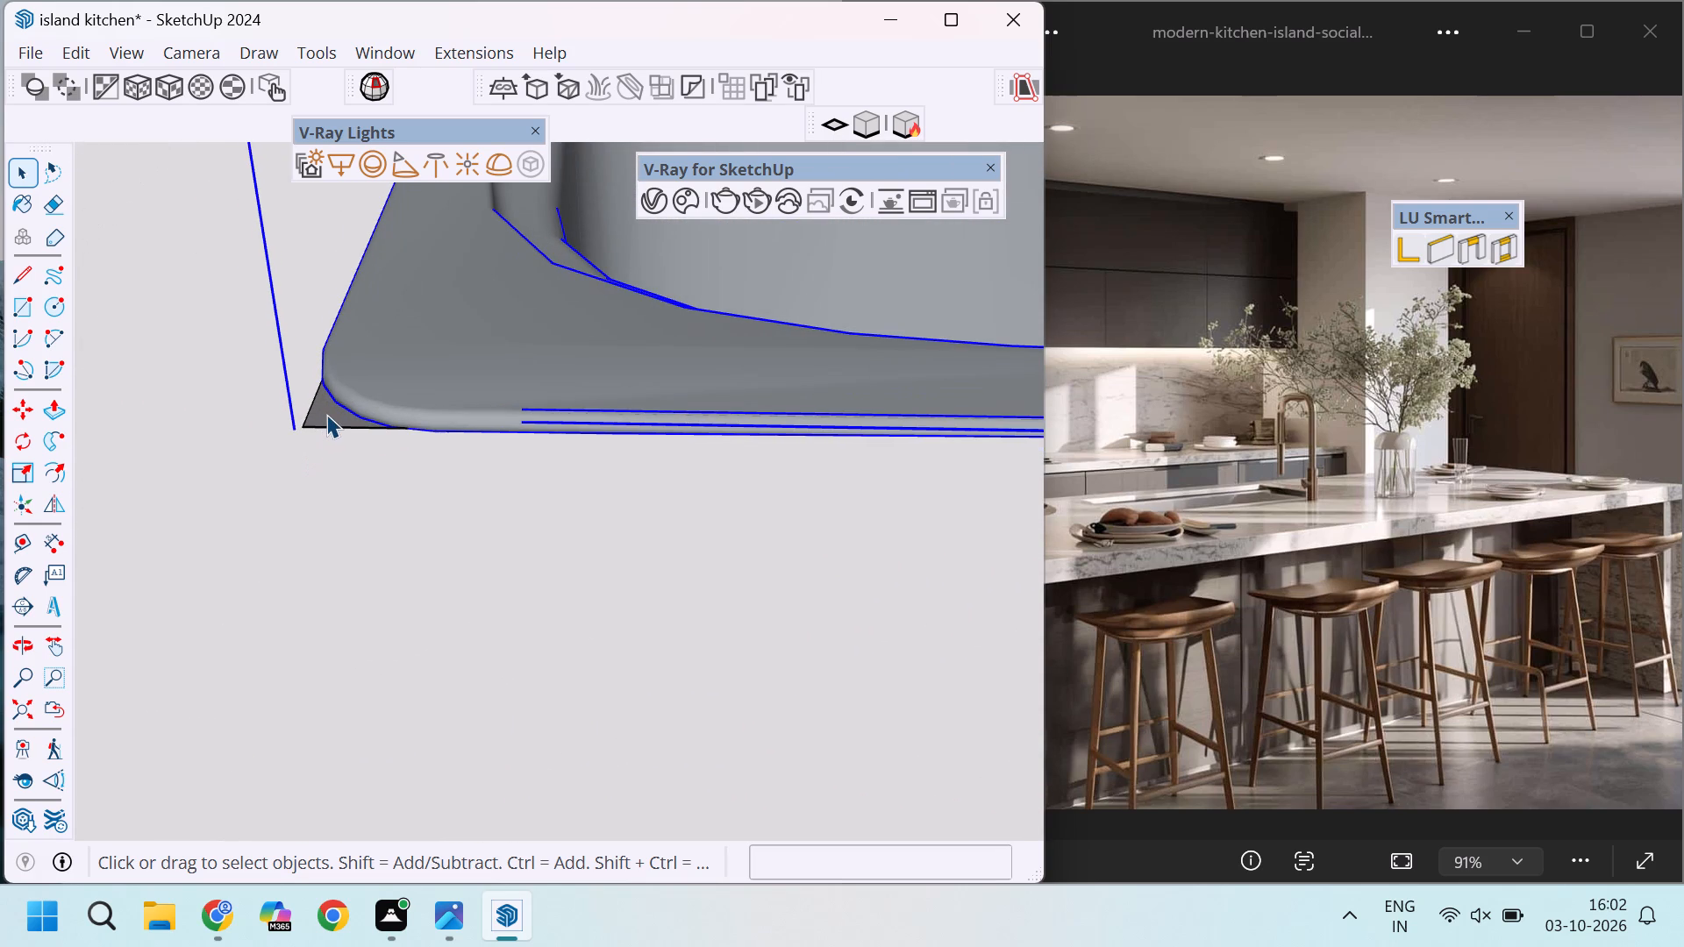
key(m)
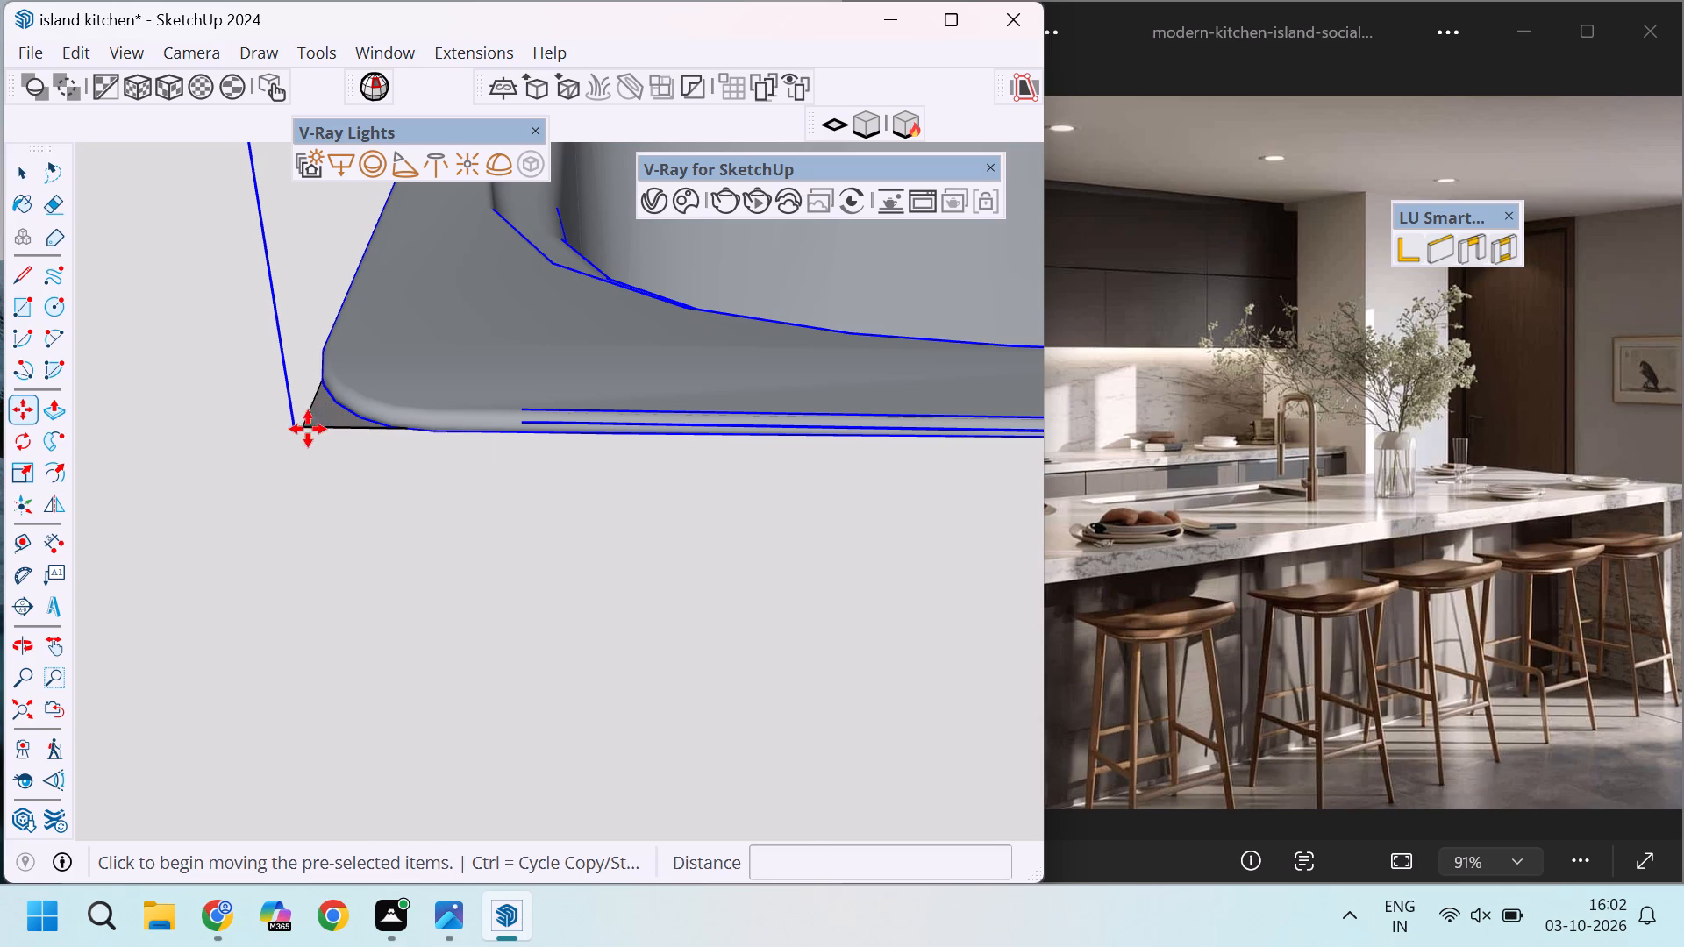
click(301, 427)
scroll(301, 427, down, 6)
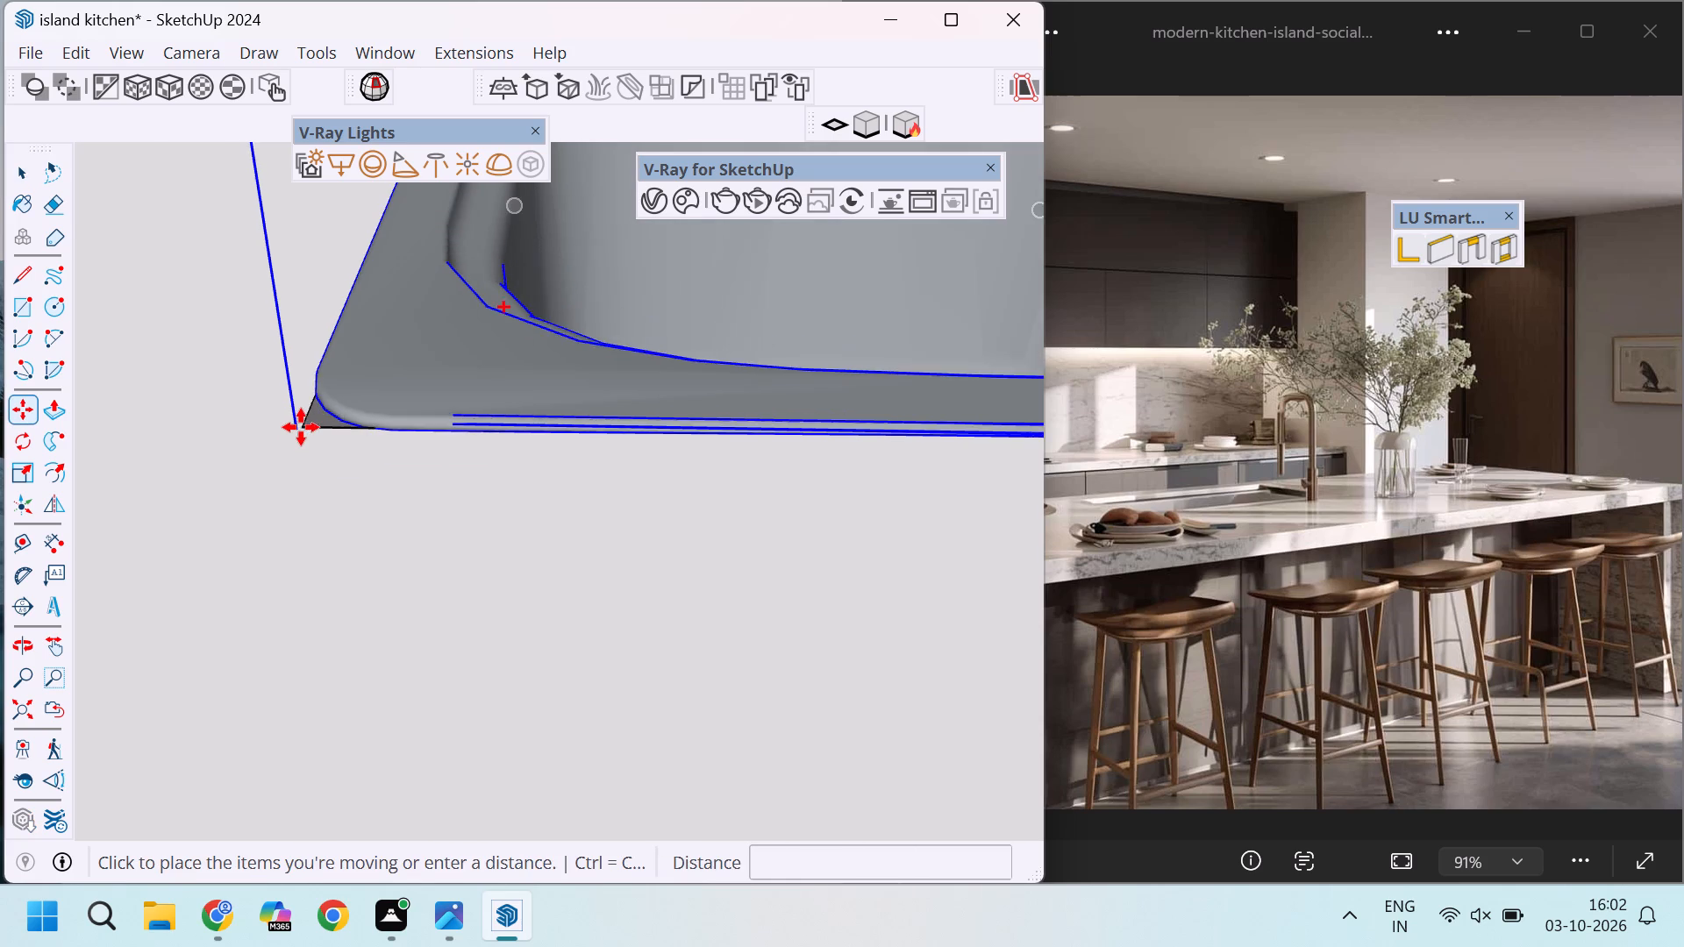
scroll(301, 427, down, 14)
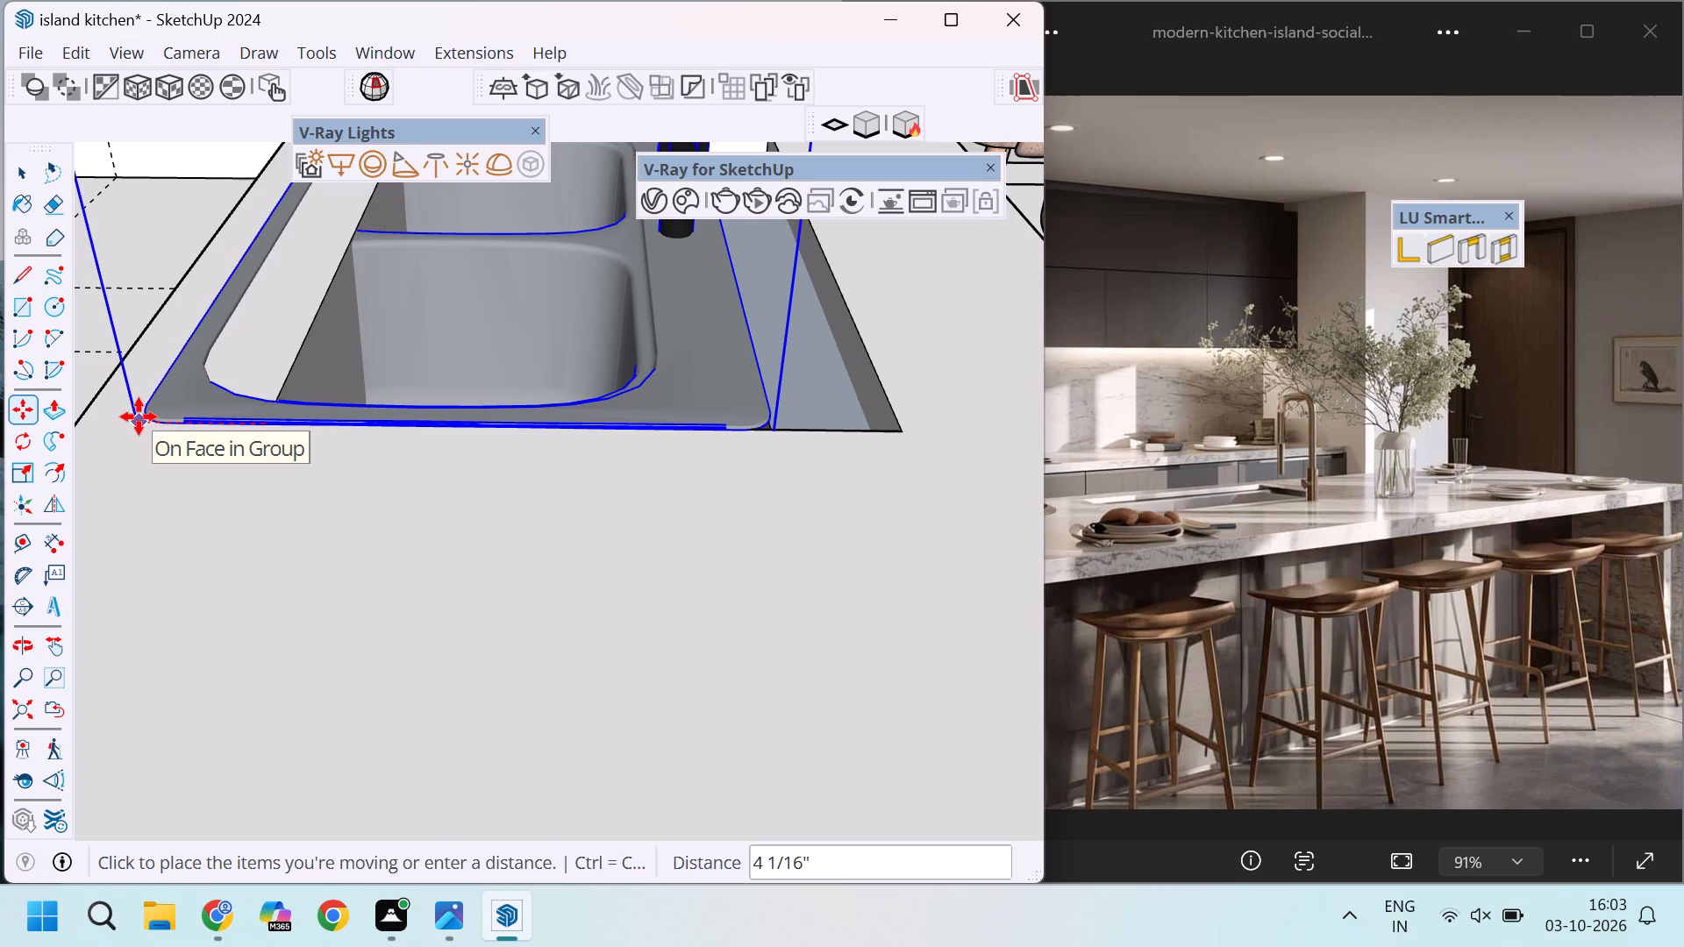
click(139, 417)
Check the moved sink's position against the worktop cutout and the stool side of the island.
scroll(397, 439, down, 11)
scroll(162, 450, up, 6)
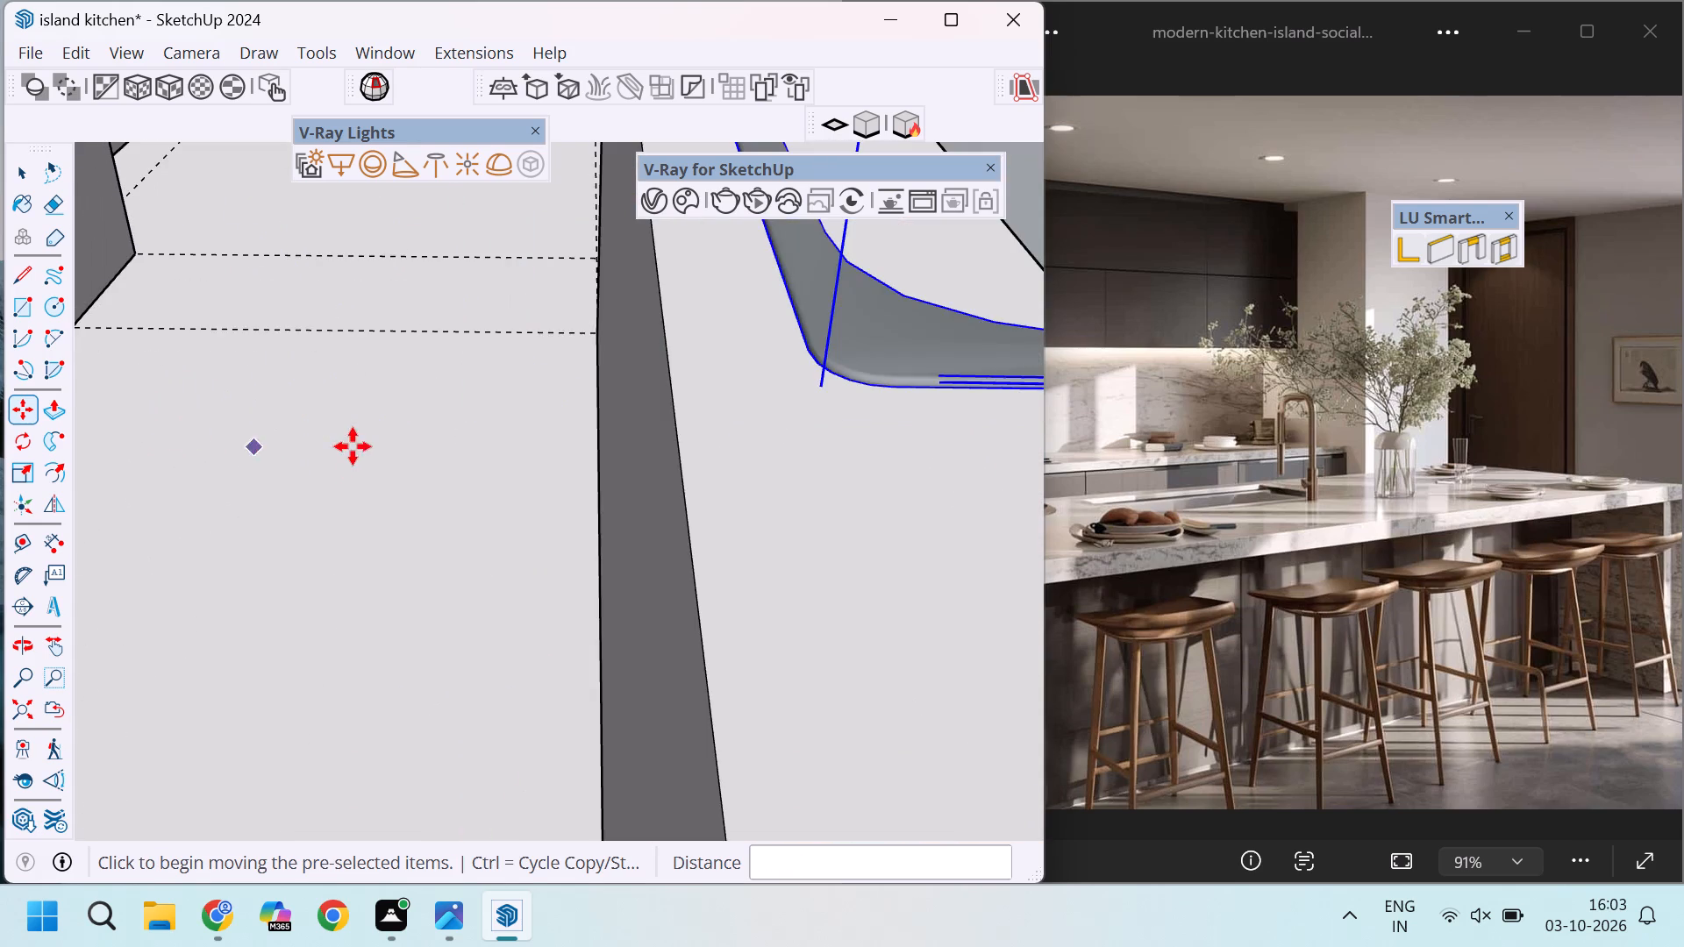
scroll(353, 446, down, 4)
scroll(532, 439, up, 5)
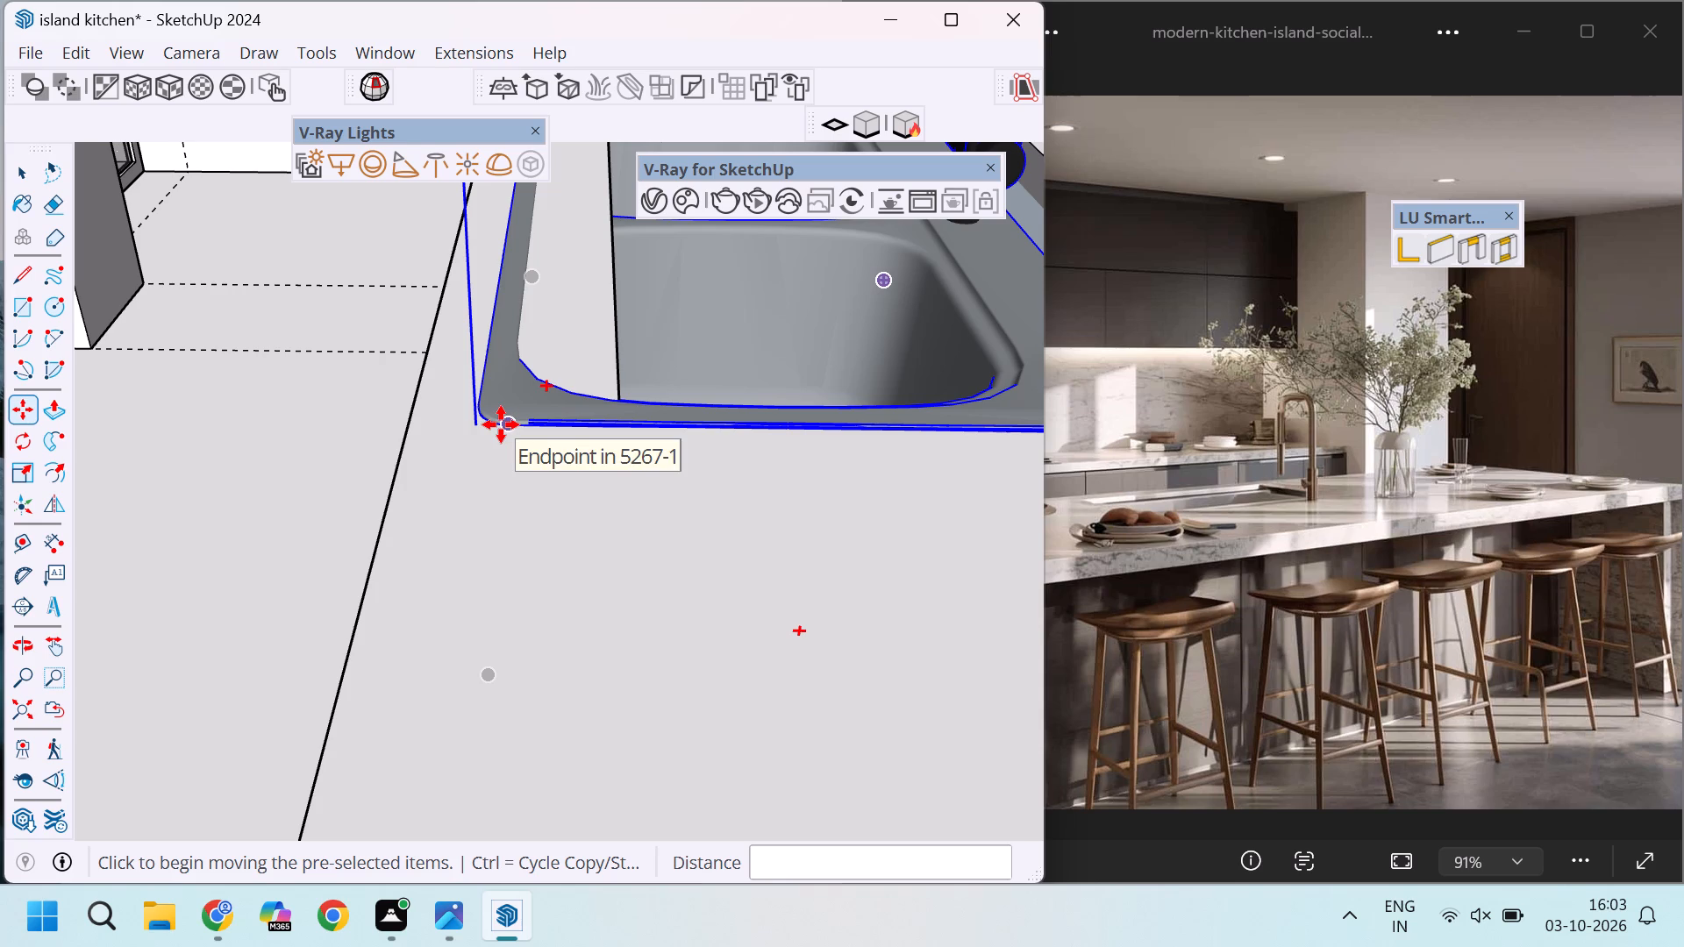
scroll(495, 420, down, 15)
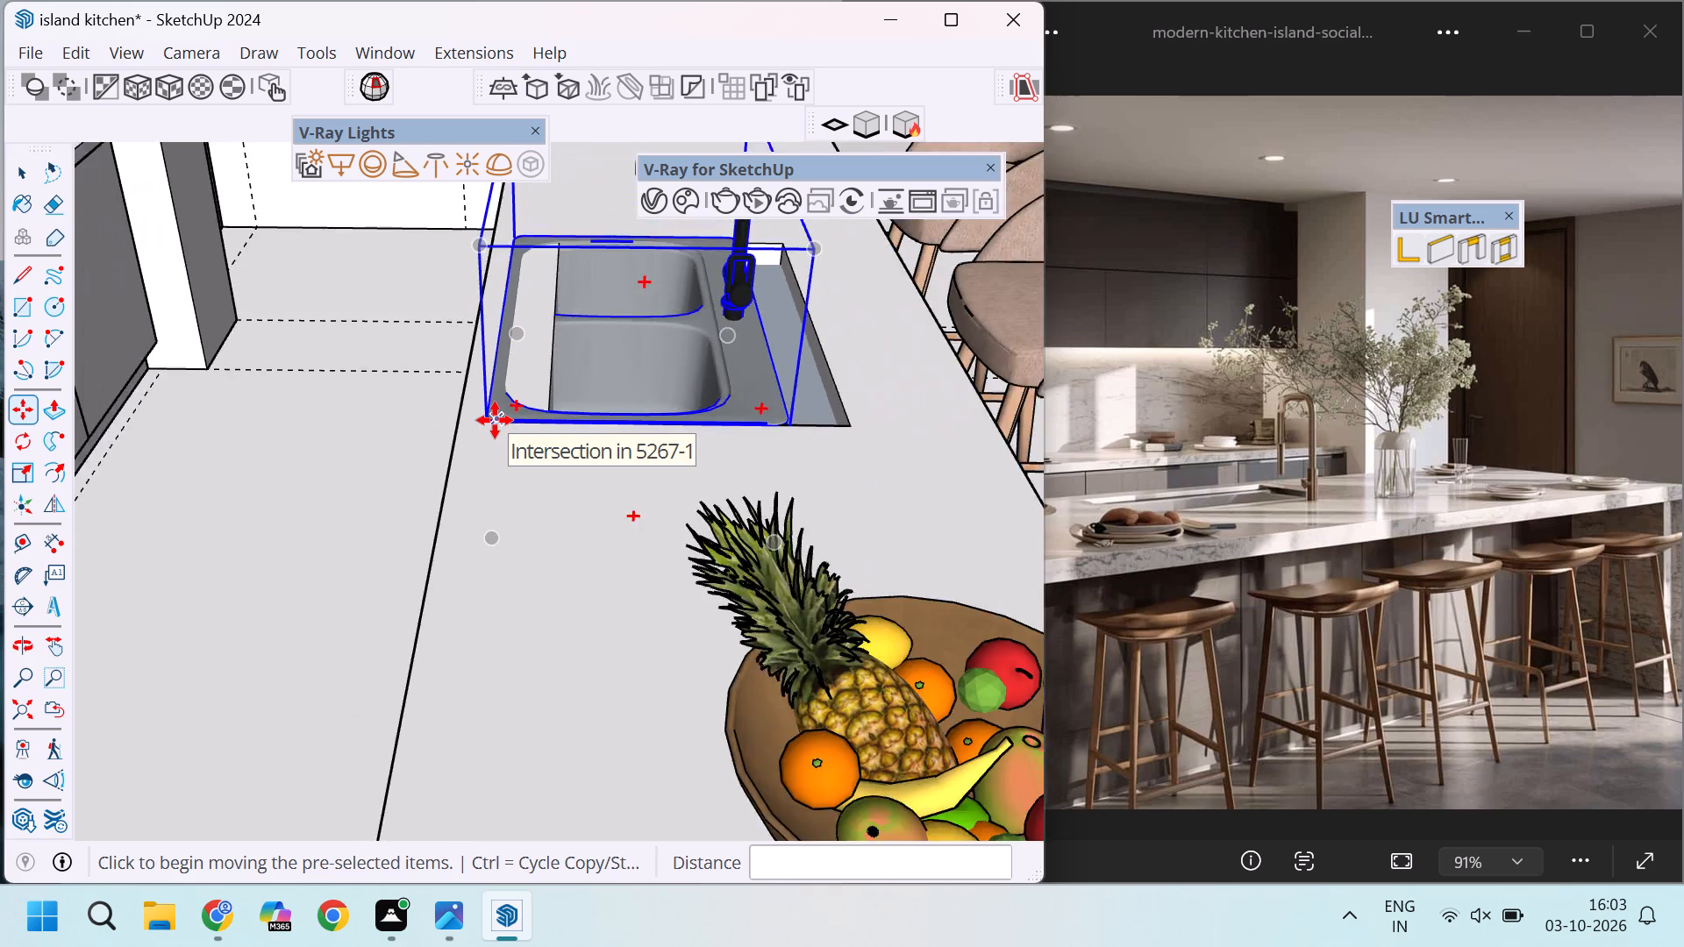
scroll(495, 420, down, 8)
middle_drag(866, 424, 424, 234)
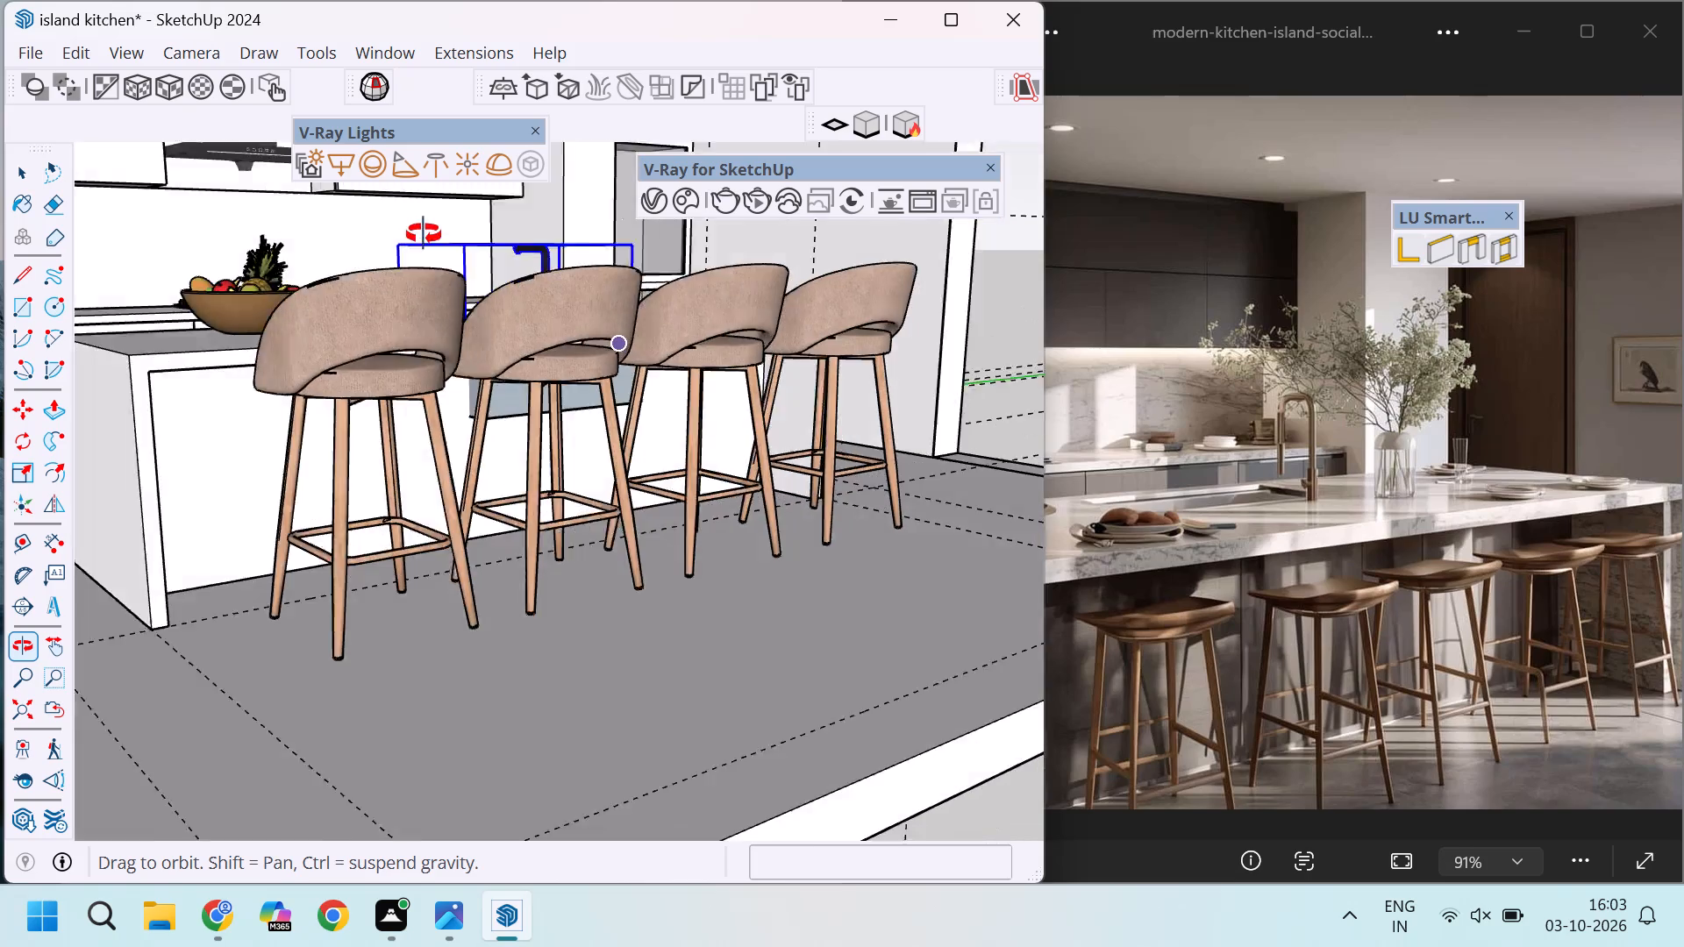
middle_drag(424, 234, 709, 512)
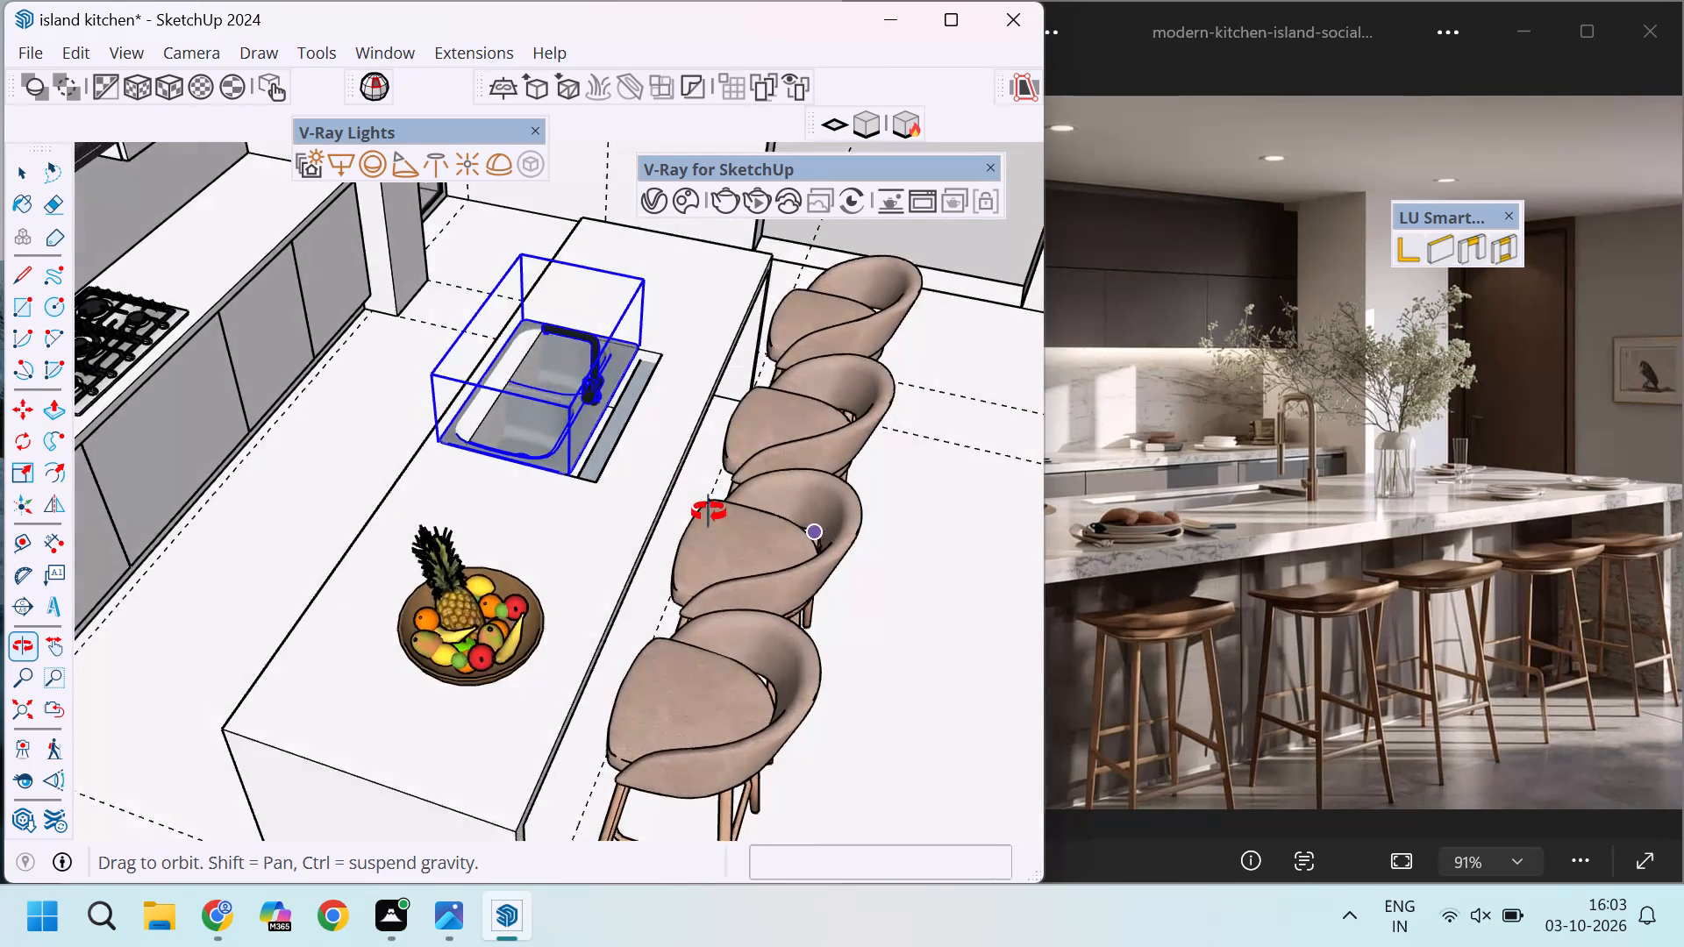
Examine how the moved sink covers the worktop cutout, viewing it from above and from the stool side.
middle_drag(709, 512, 535, 645)
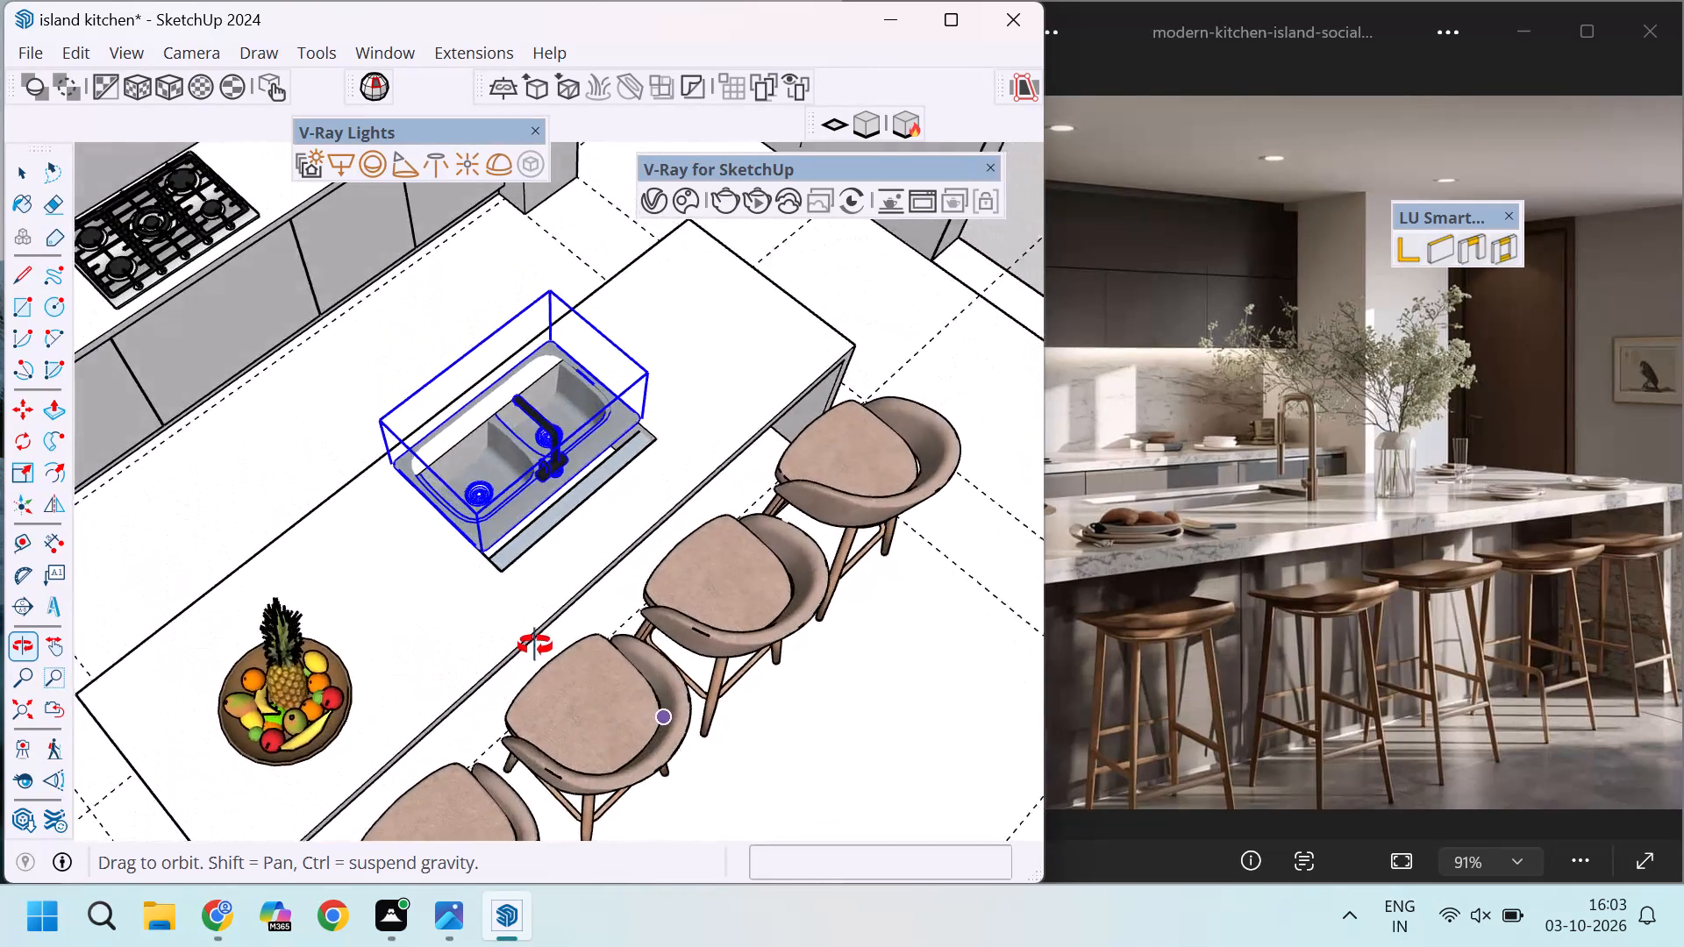
middle_drag(535, 645, 808, 500)
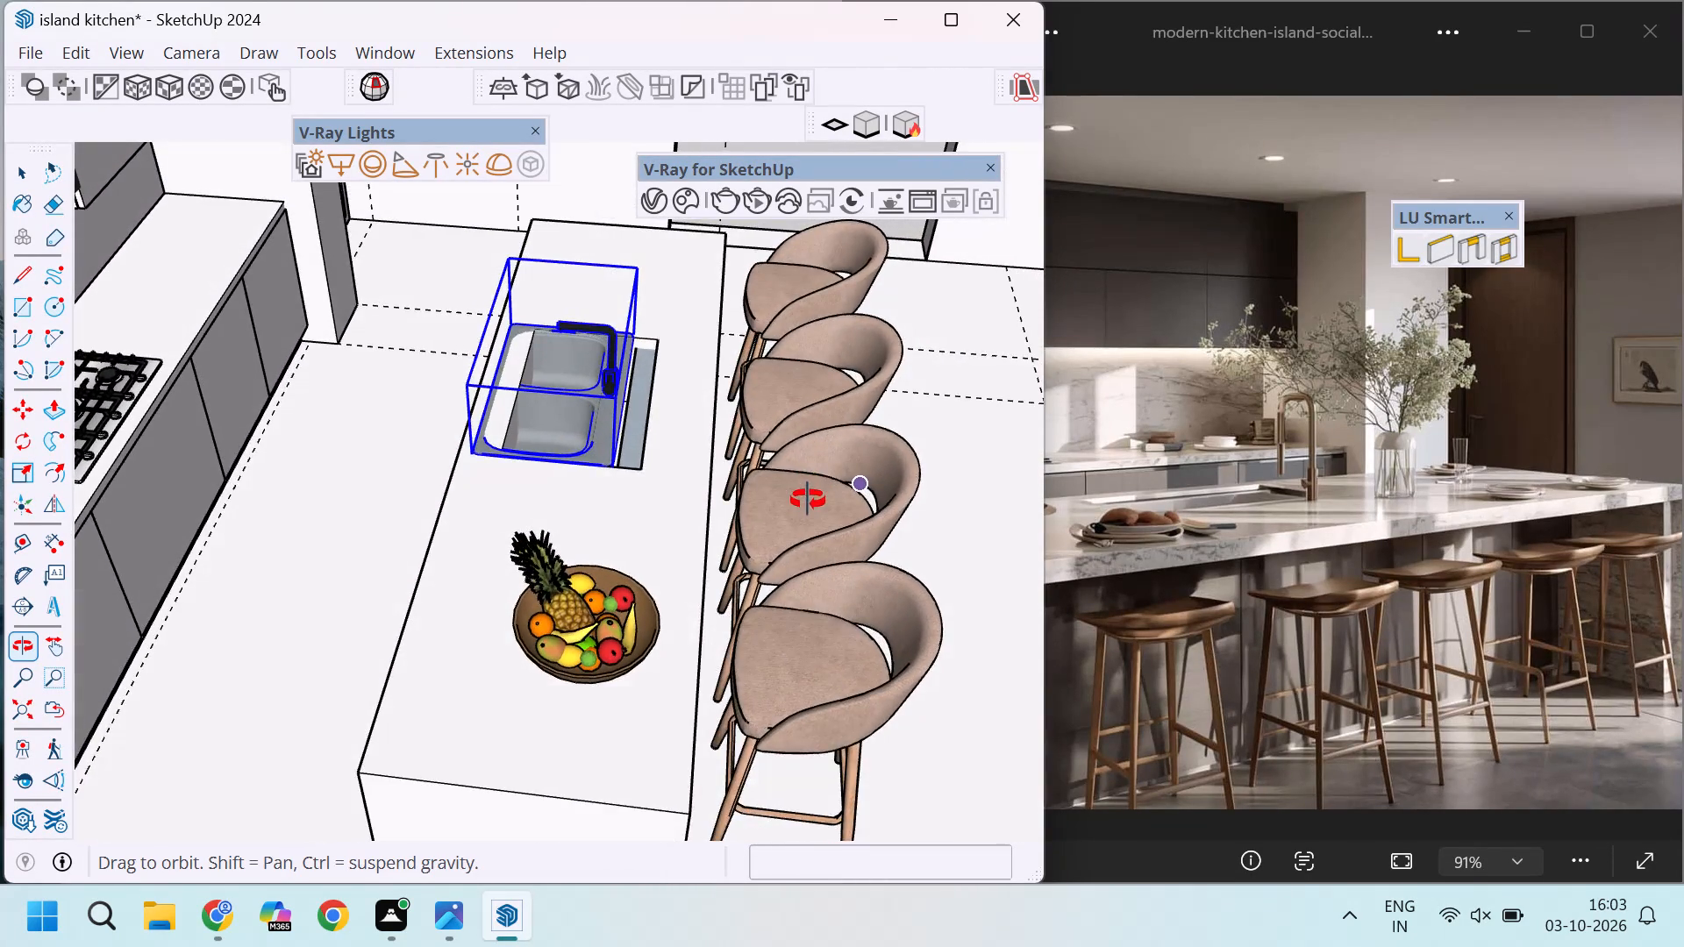
middle_drag(808, 500, 500, 500)
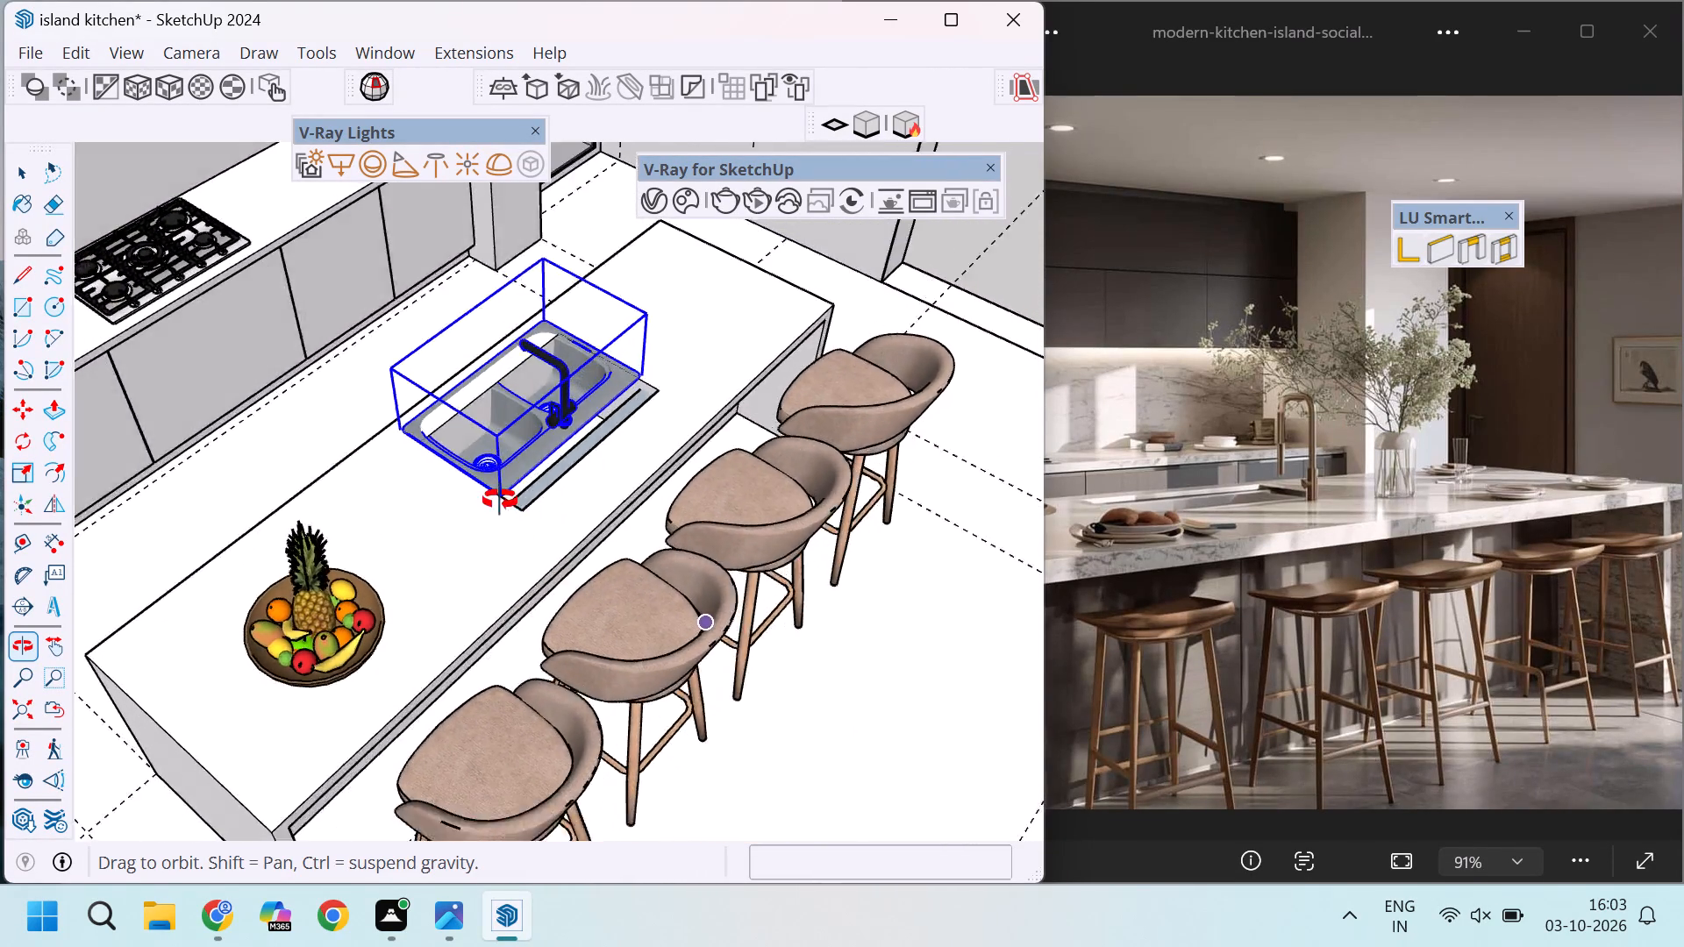
middle_drag(500, 500, 524, 390)
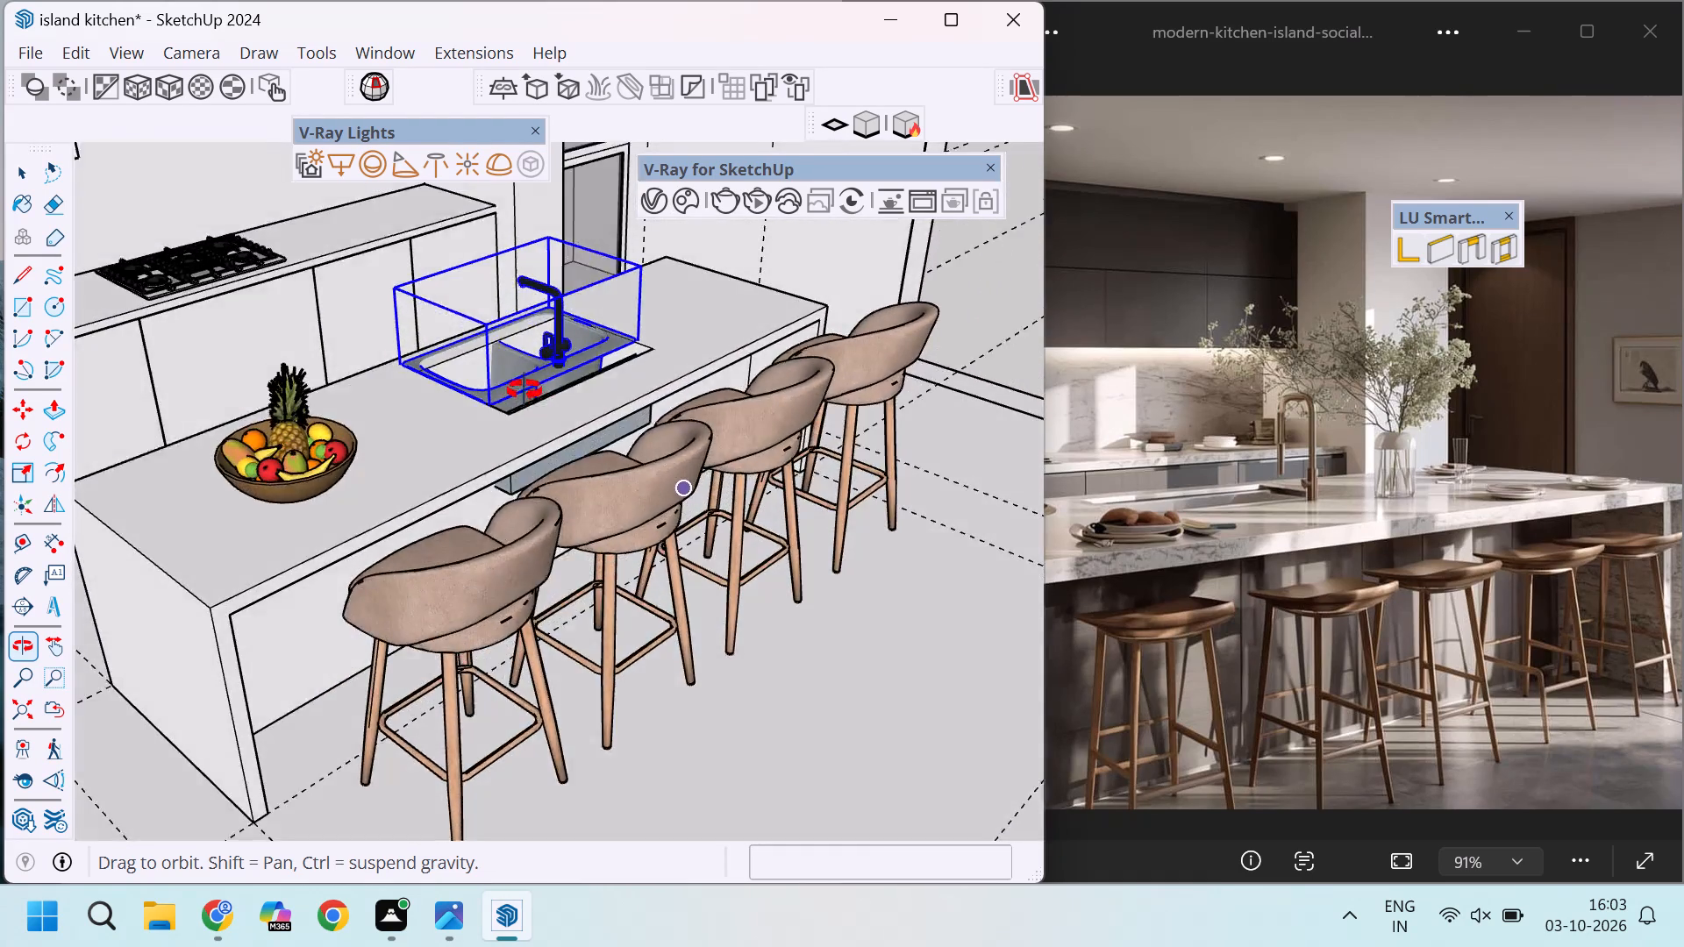
middle_drag(524, 390, 655, 556)
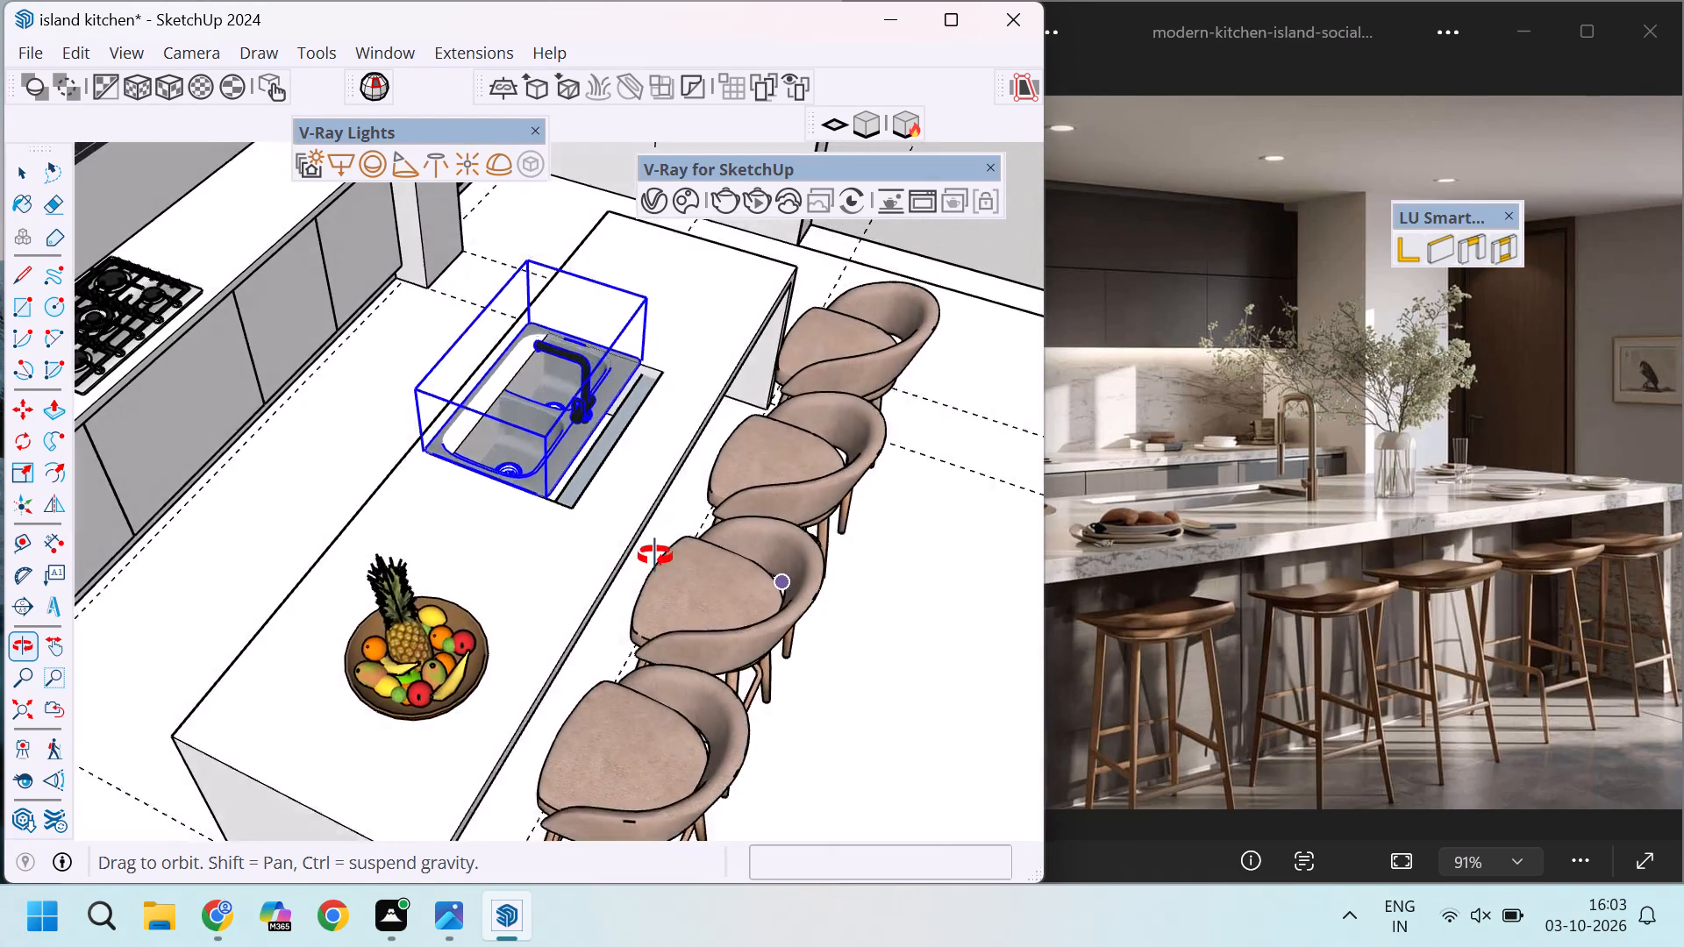
middle_drag(655, 556, 242, 354)
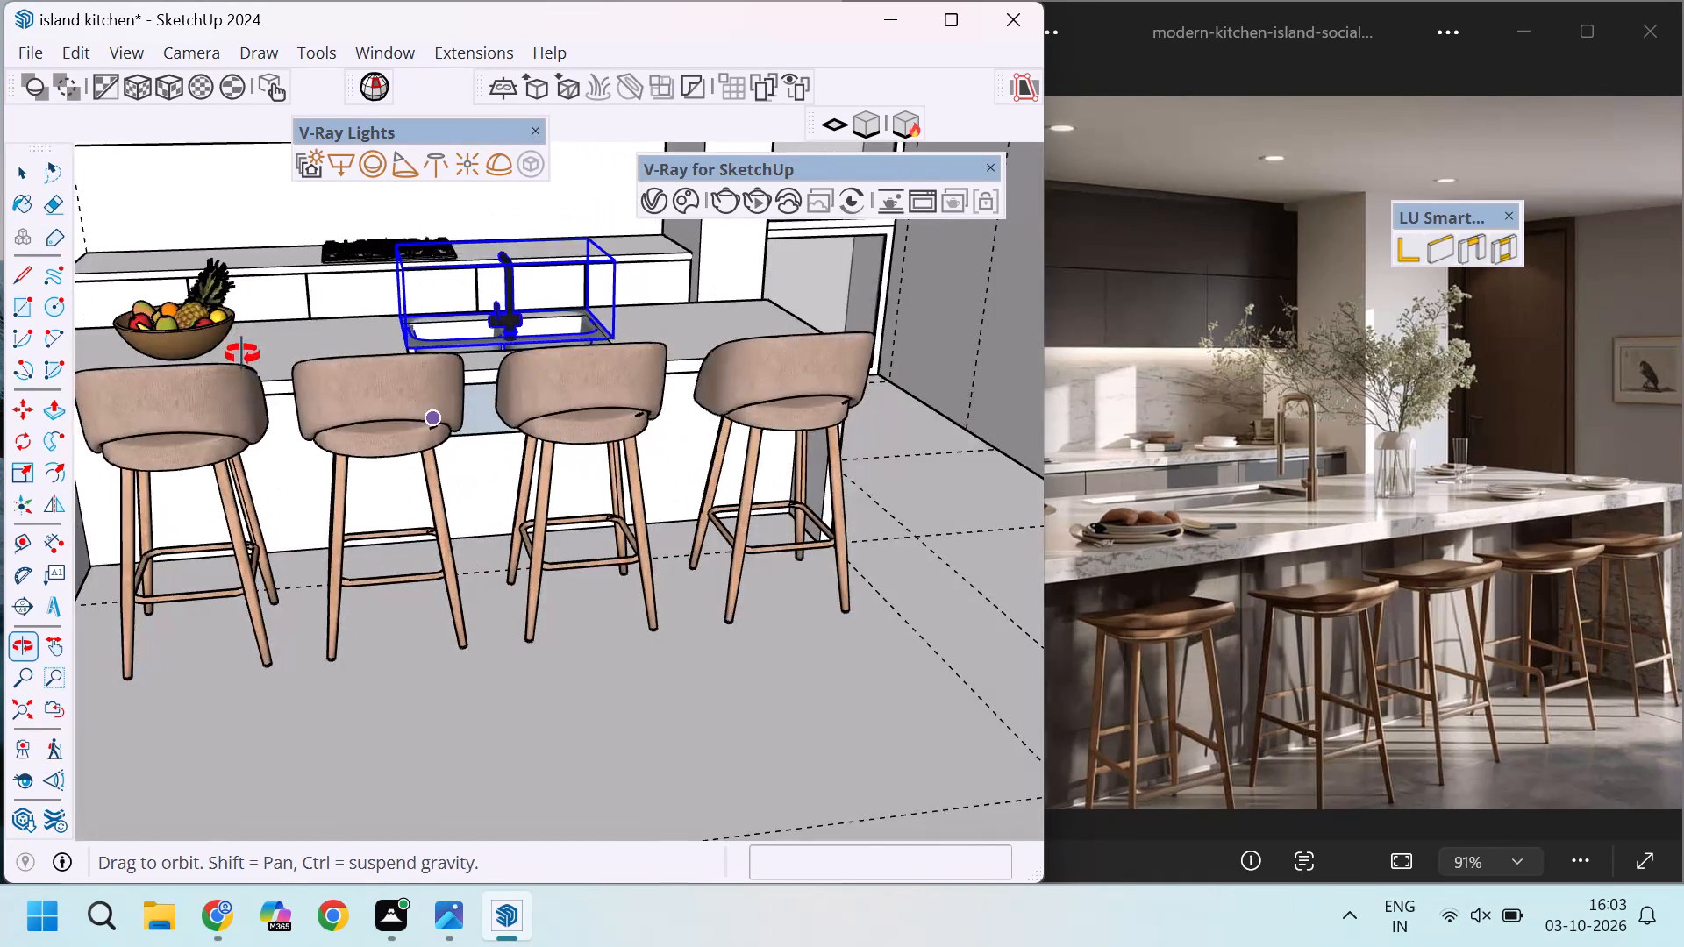
middle_drag(242, 354, 858, 505)
scroll(541, 398, up, 8)
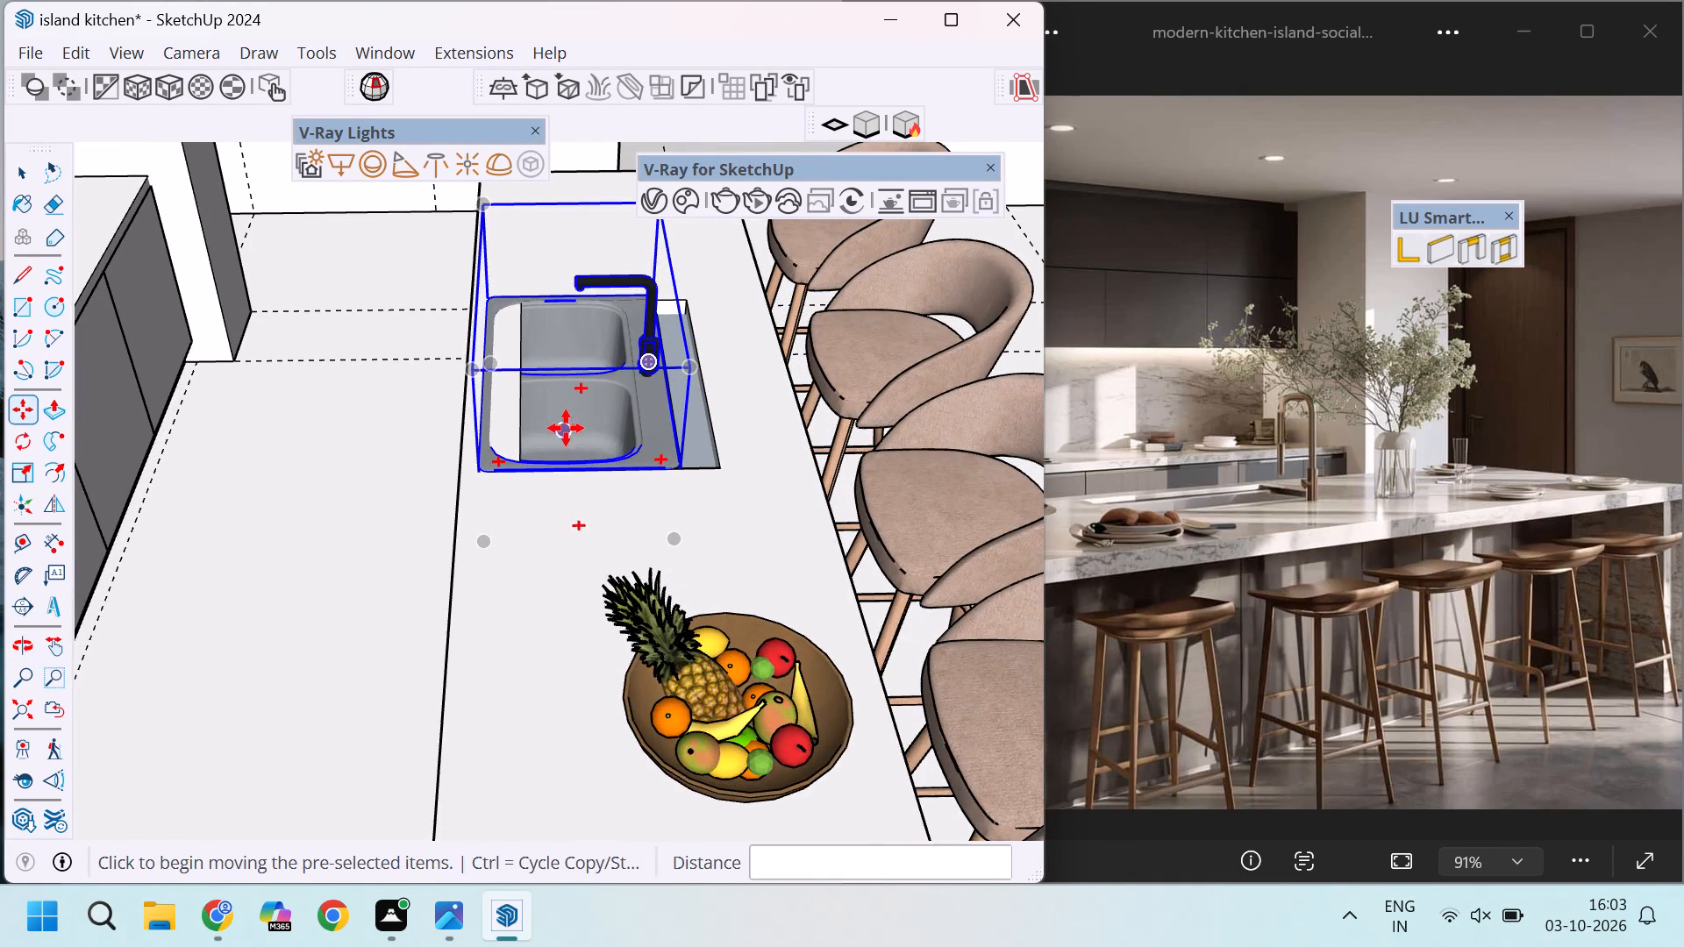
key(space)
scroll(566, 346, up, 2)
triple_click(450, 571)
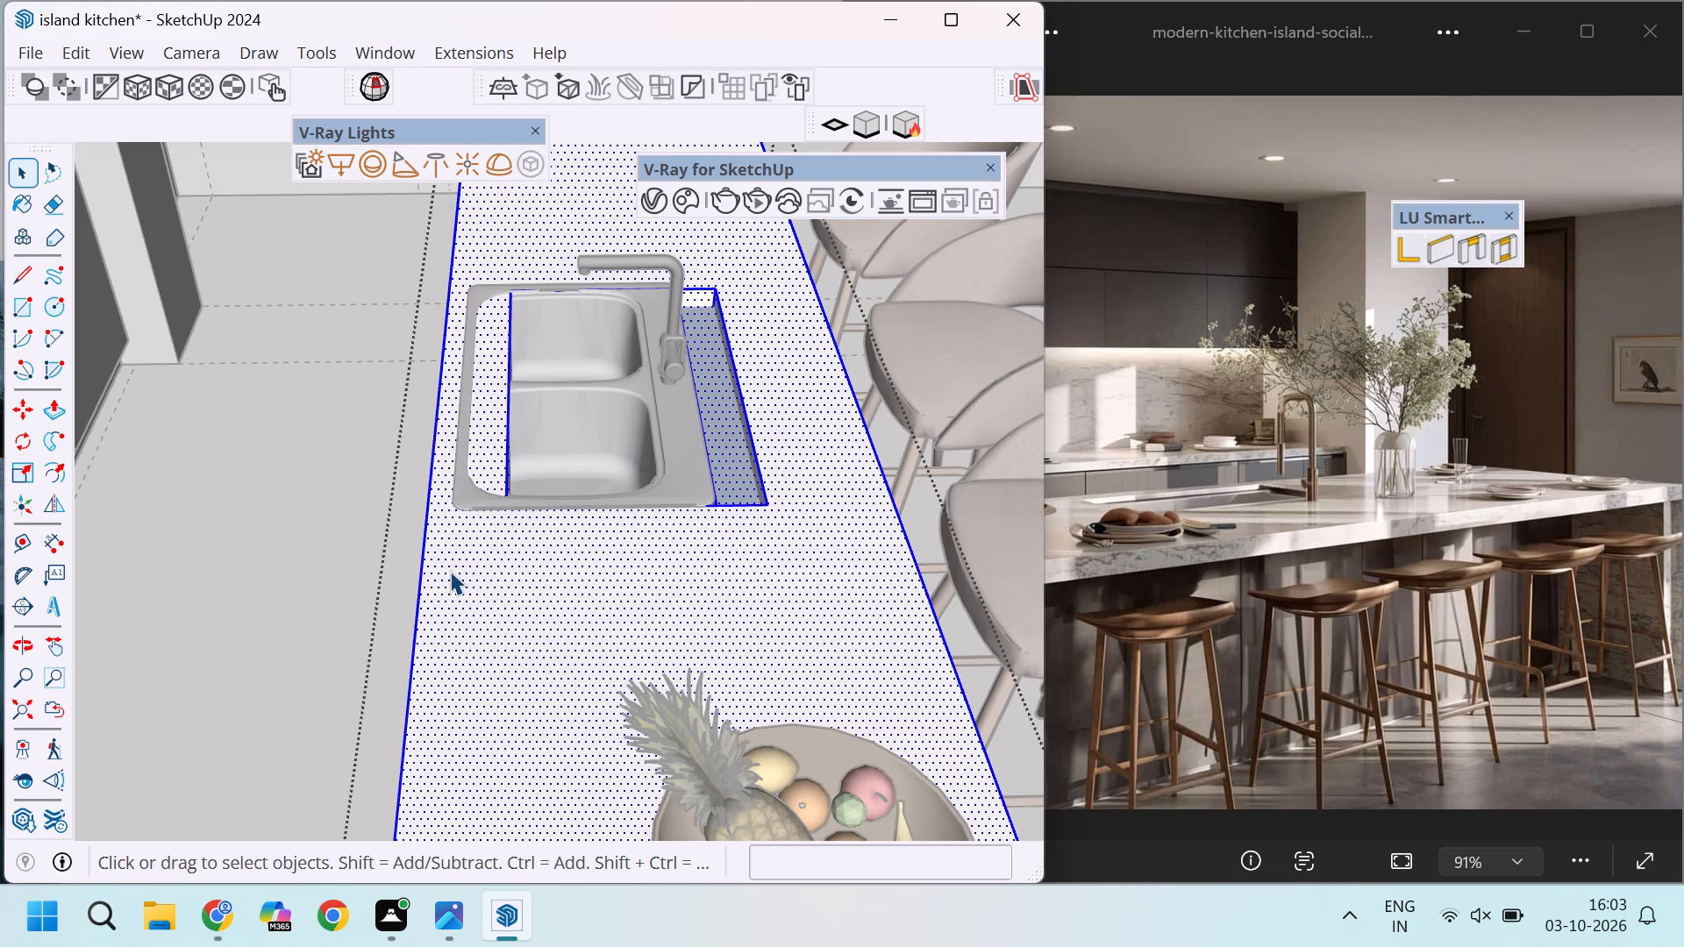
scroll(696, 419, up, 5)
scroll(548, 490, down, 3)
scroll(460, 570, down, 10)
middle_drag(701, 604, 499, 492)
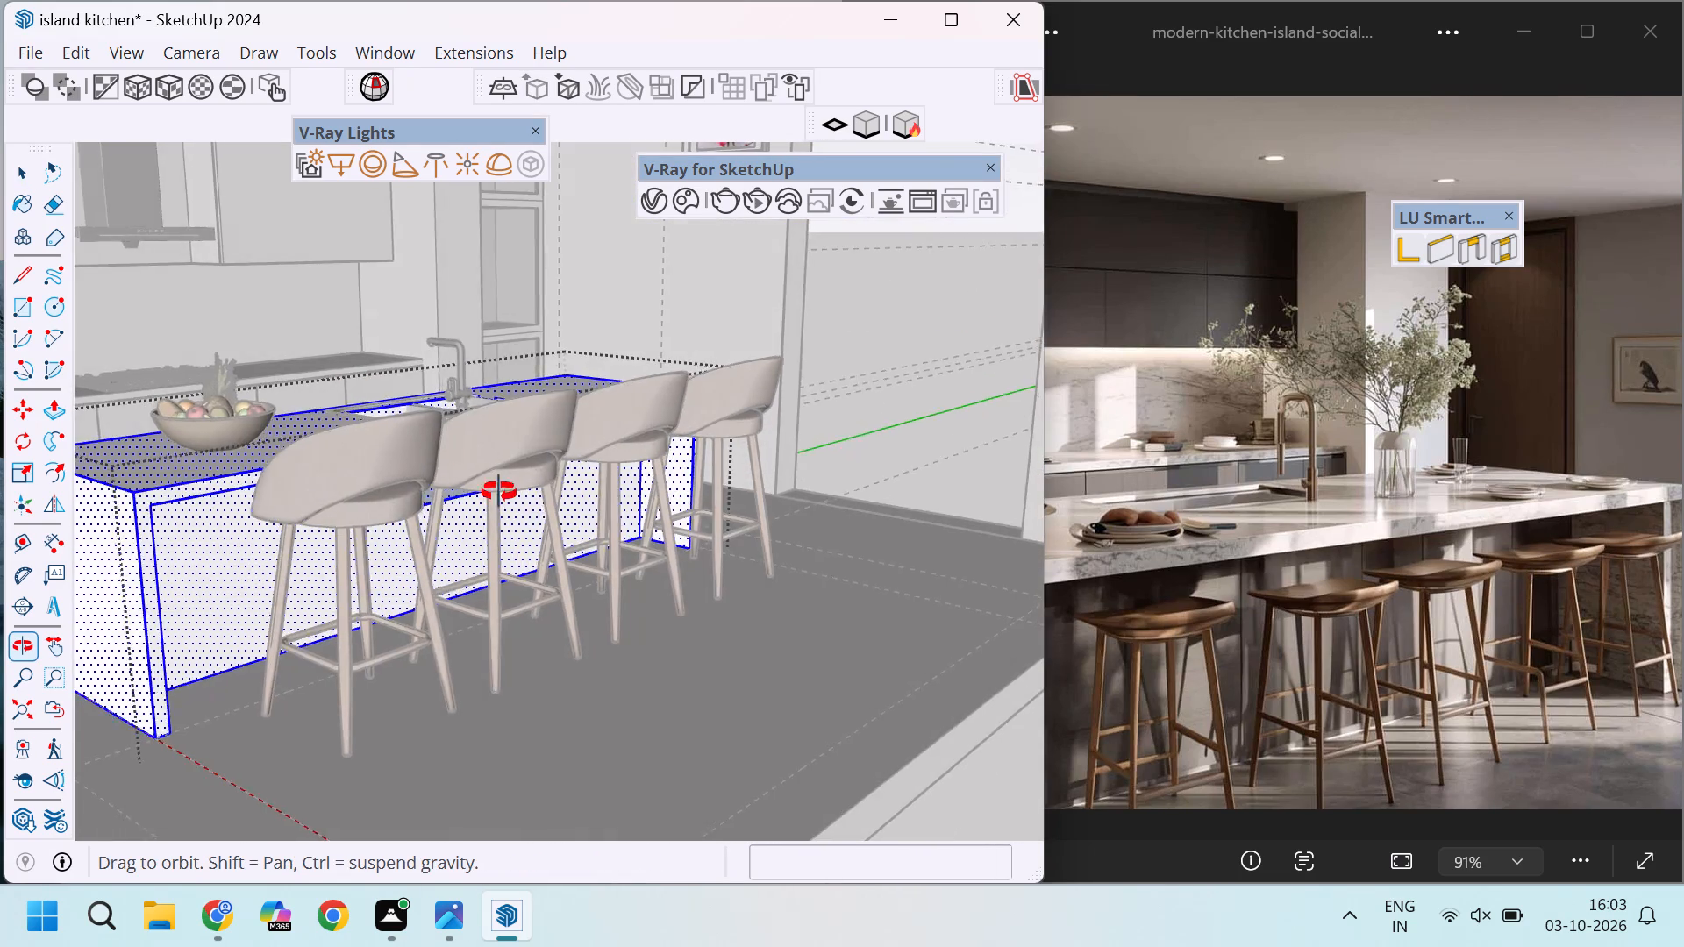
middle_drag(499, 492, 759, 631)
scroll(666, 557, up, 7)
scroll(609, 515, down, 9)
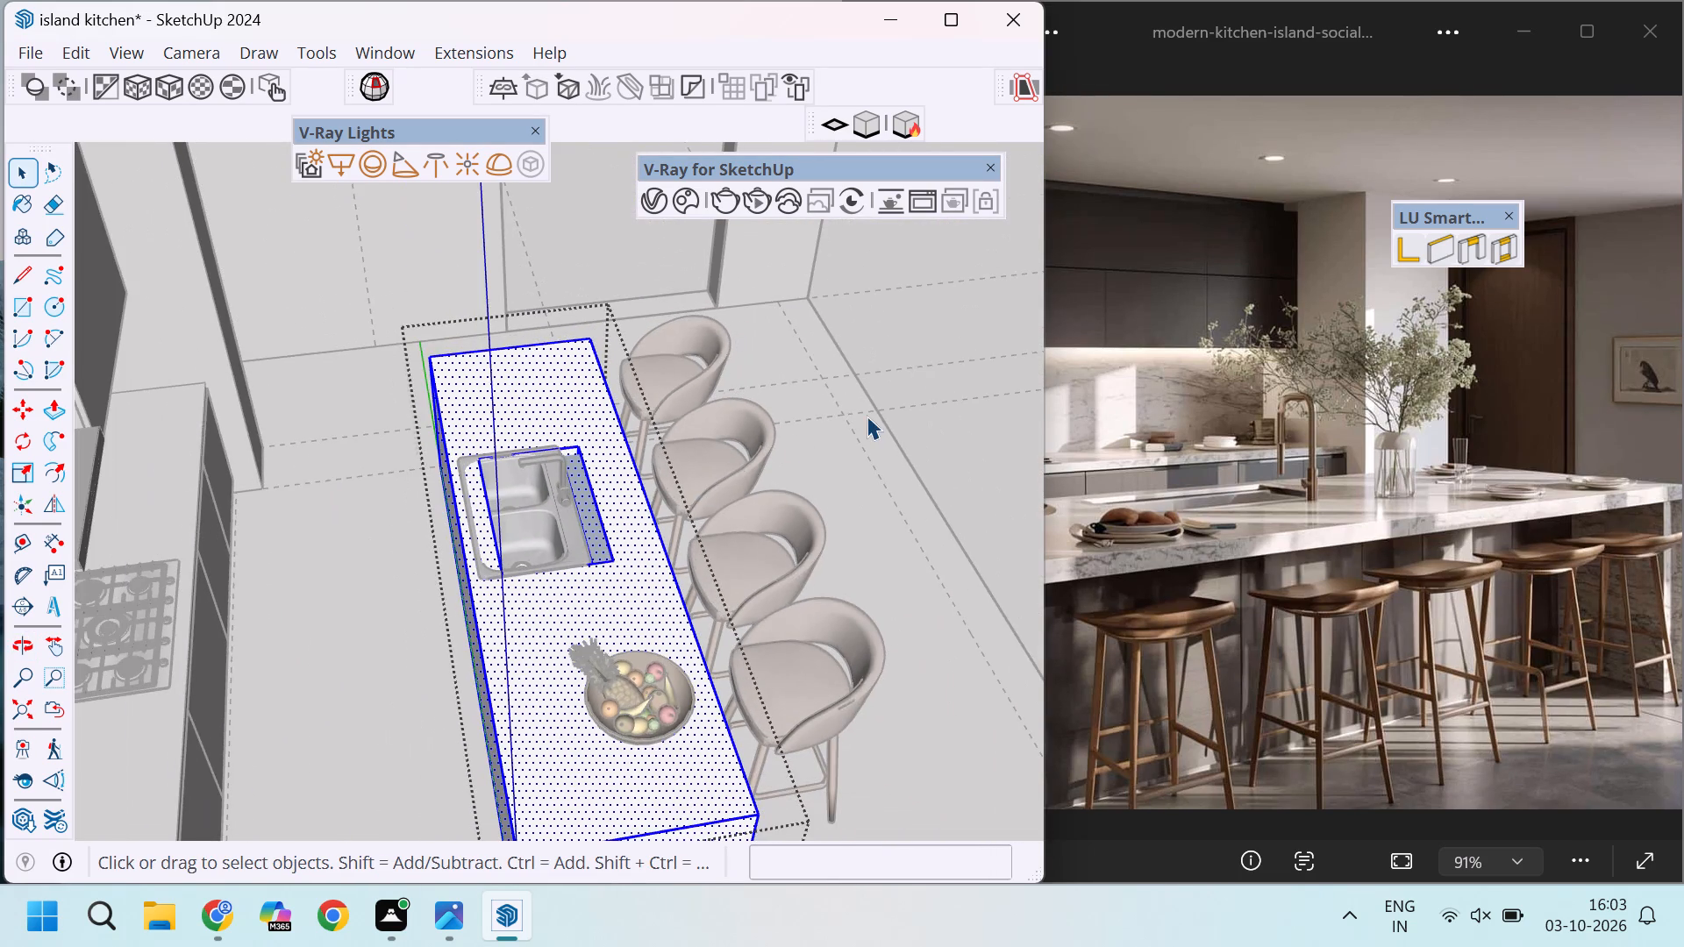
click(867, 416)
Inside the island group, push the cutout's stool-side wall about 4 1/8" towards the sink using Push/Pull.
scroll(604, 520, up, 9)
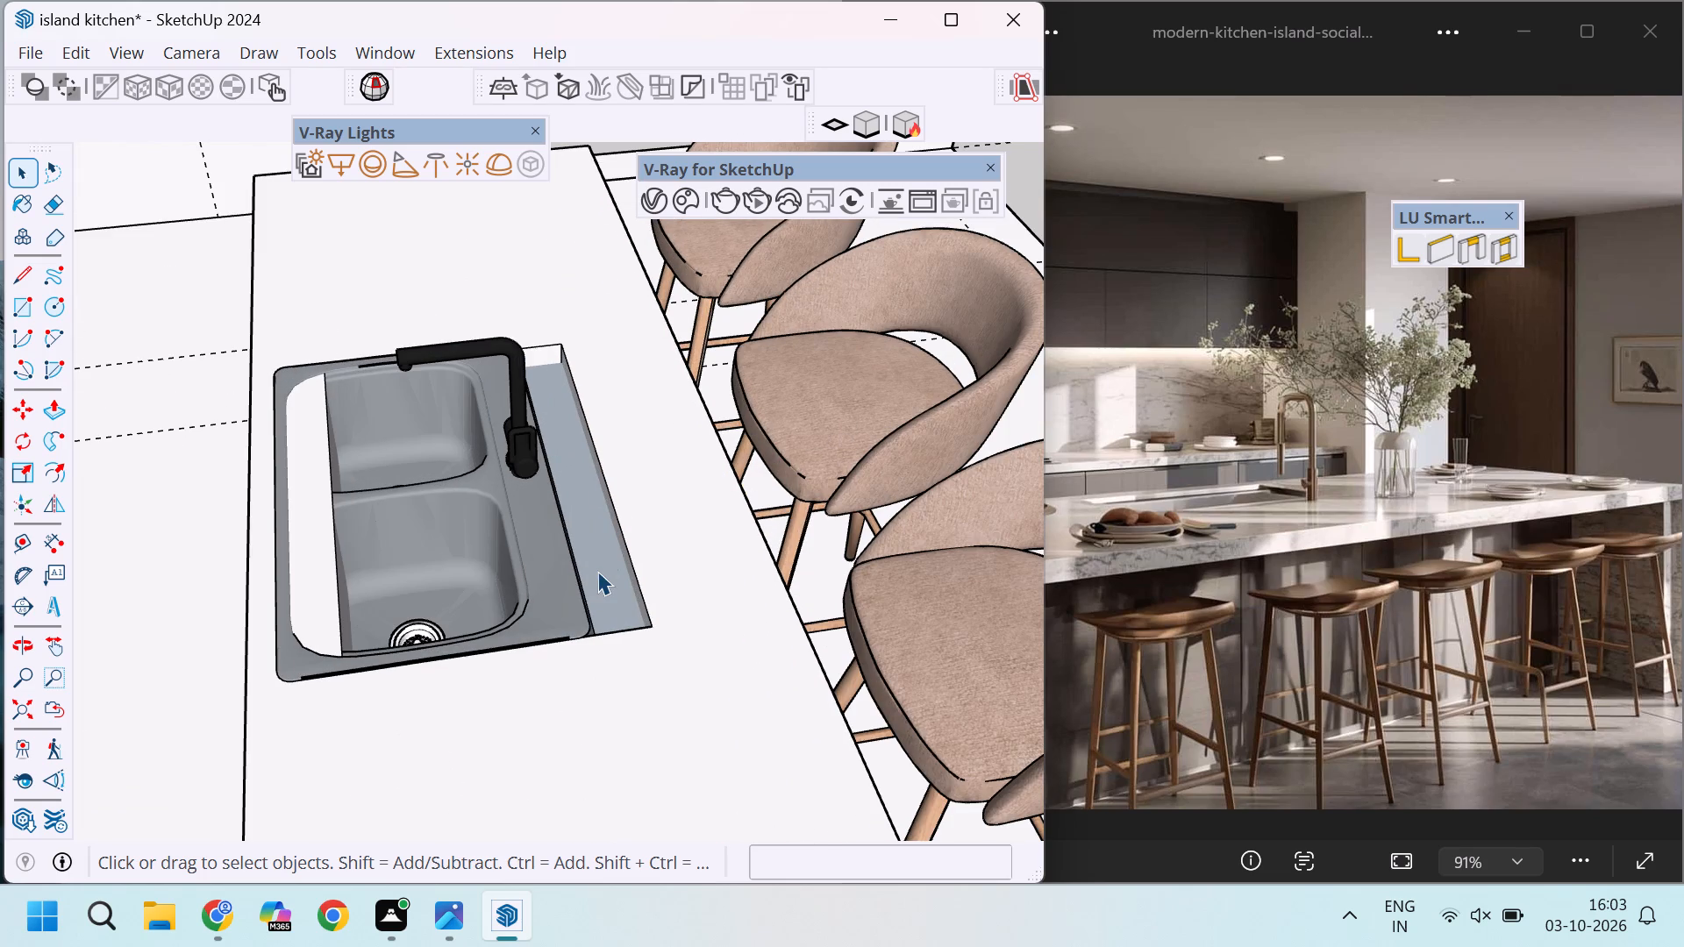
key(p)
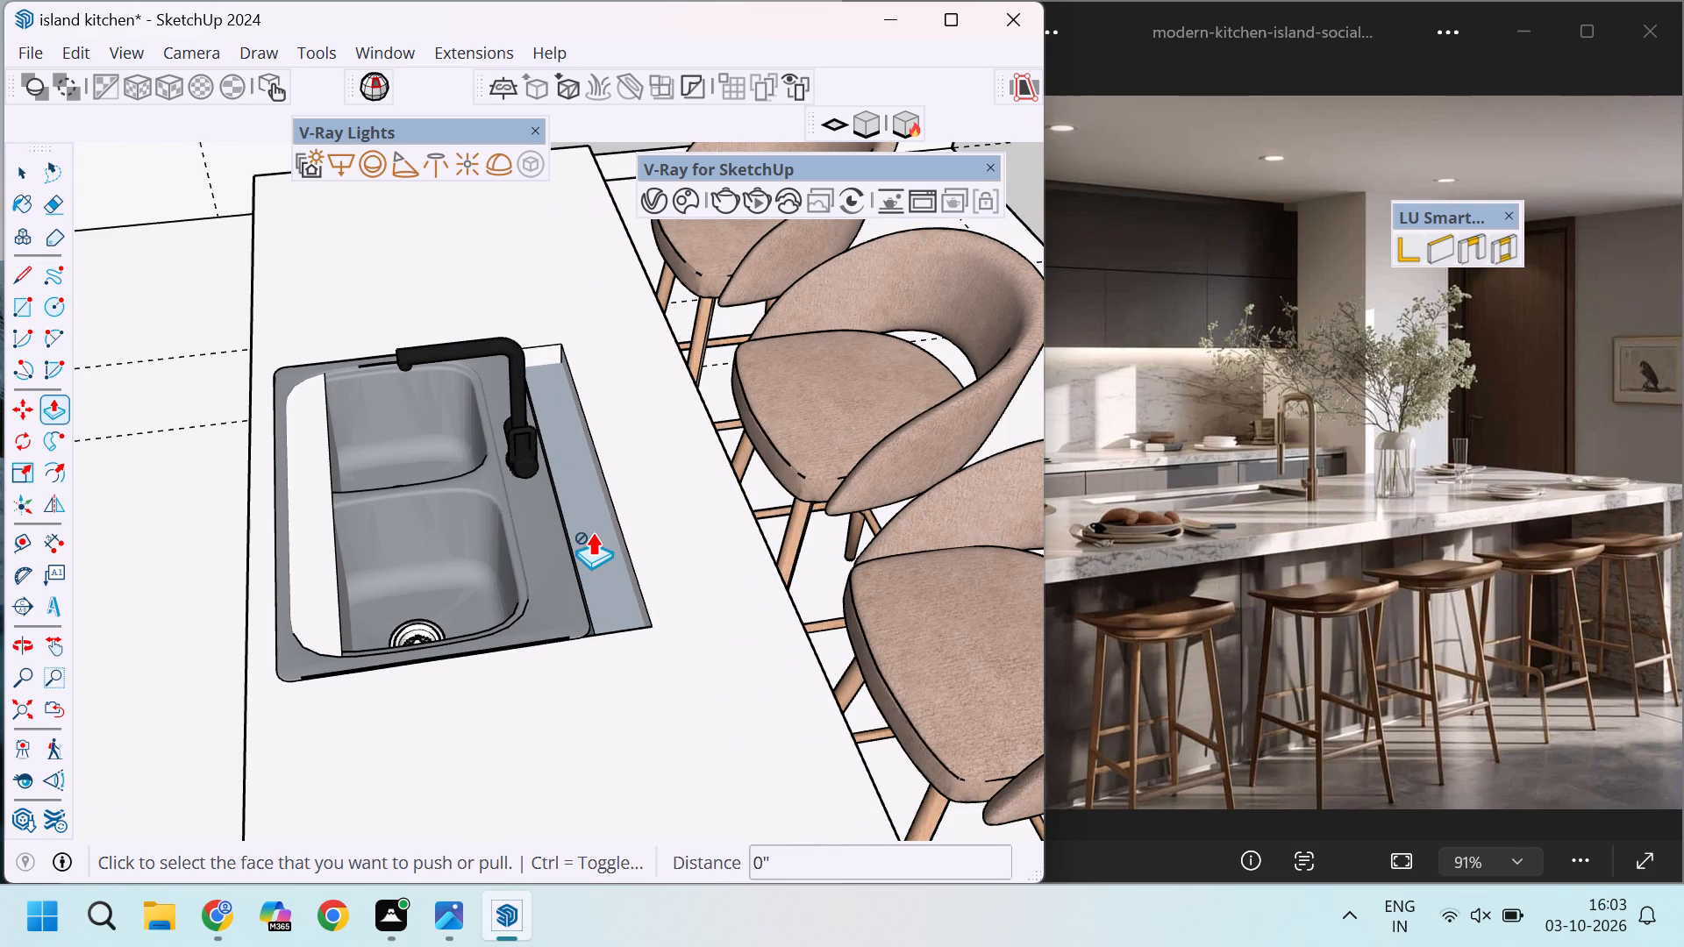
key(space)
double_click(714, 496)
scroll(617, 504, up, 4)
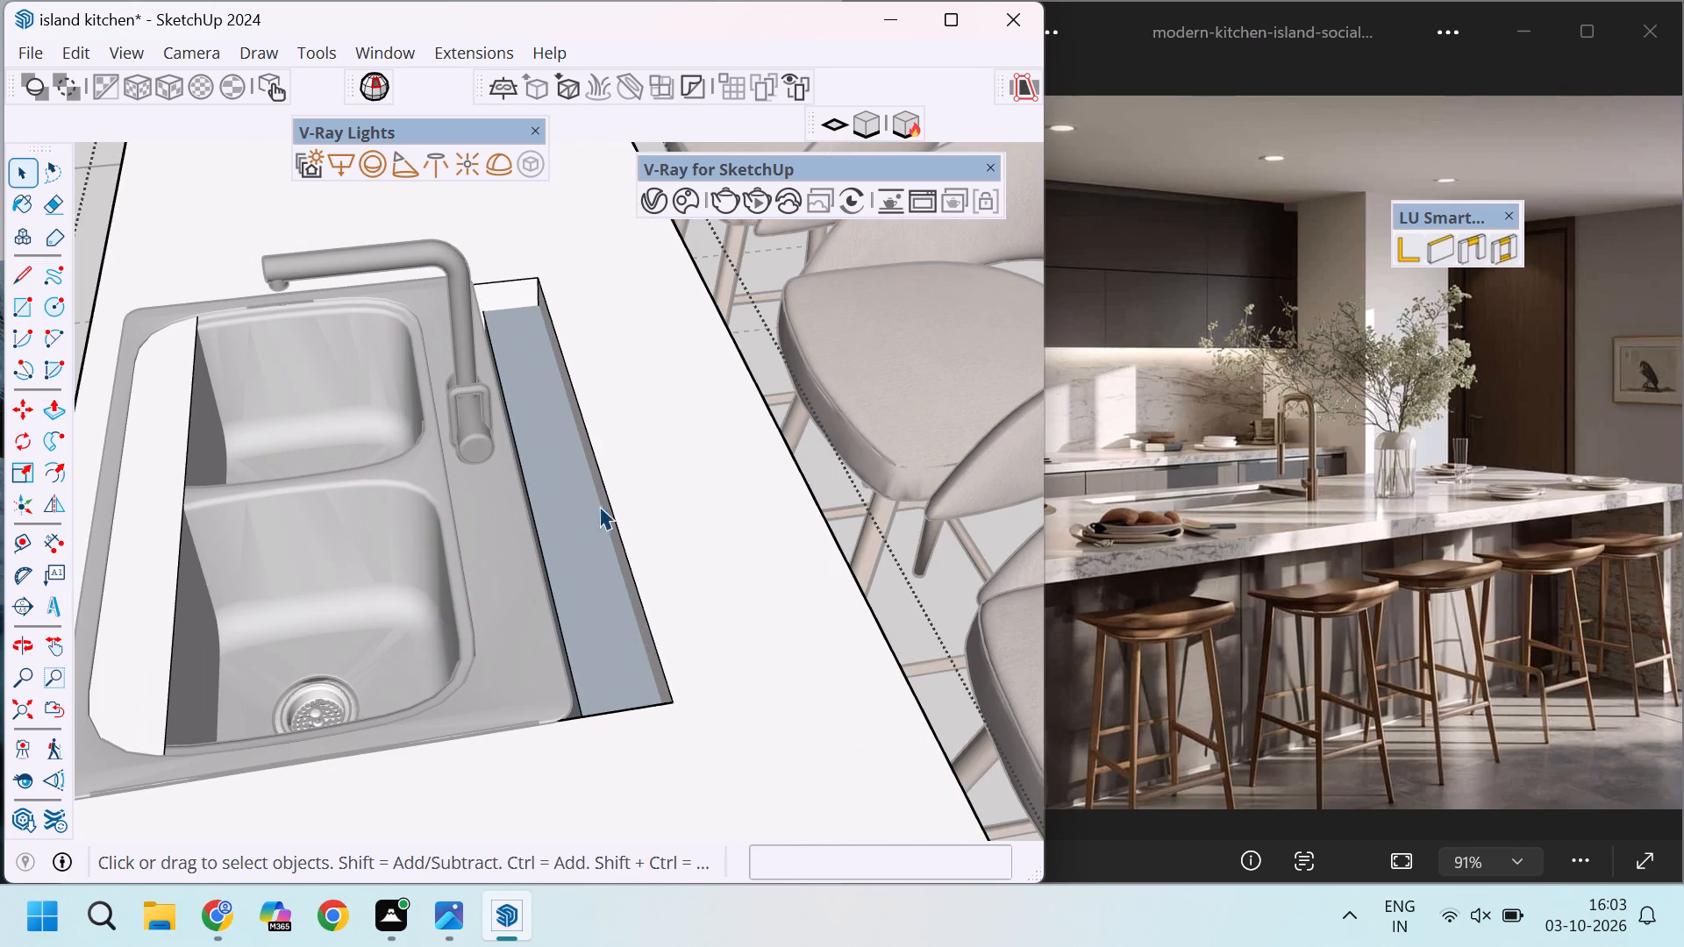
middle_drag(543, 488, 638, 476)
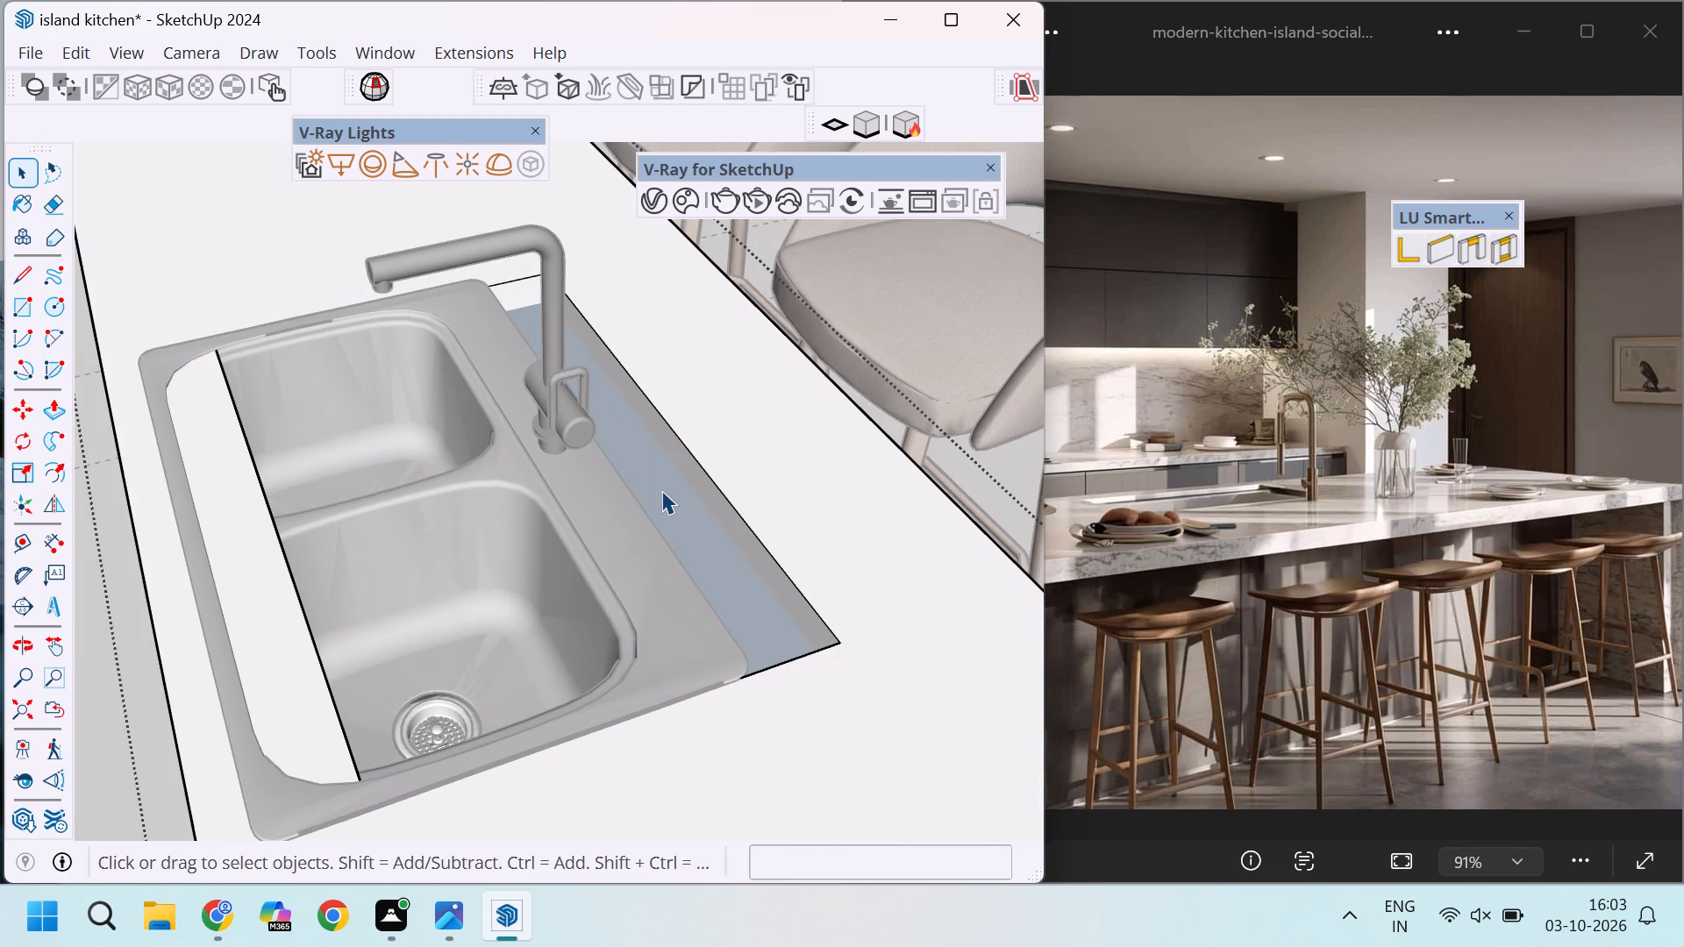
key(p)
click(693, 479)
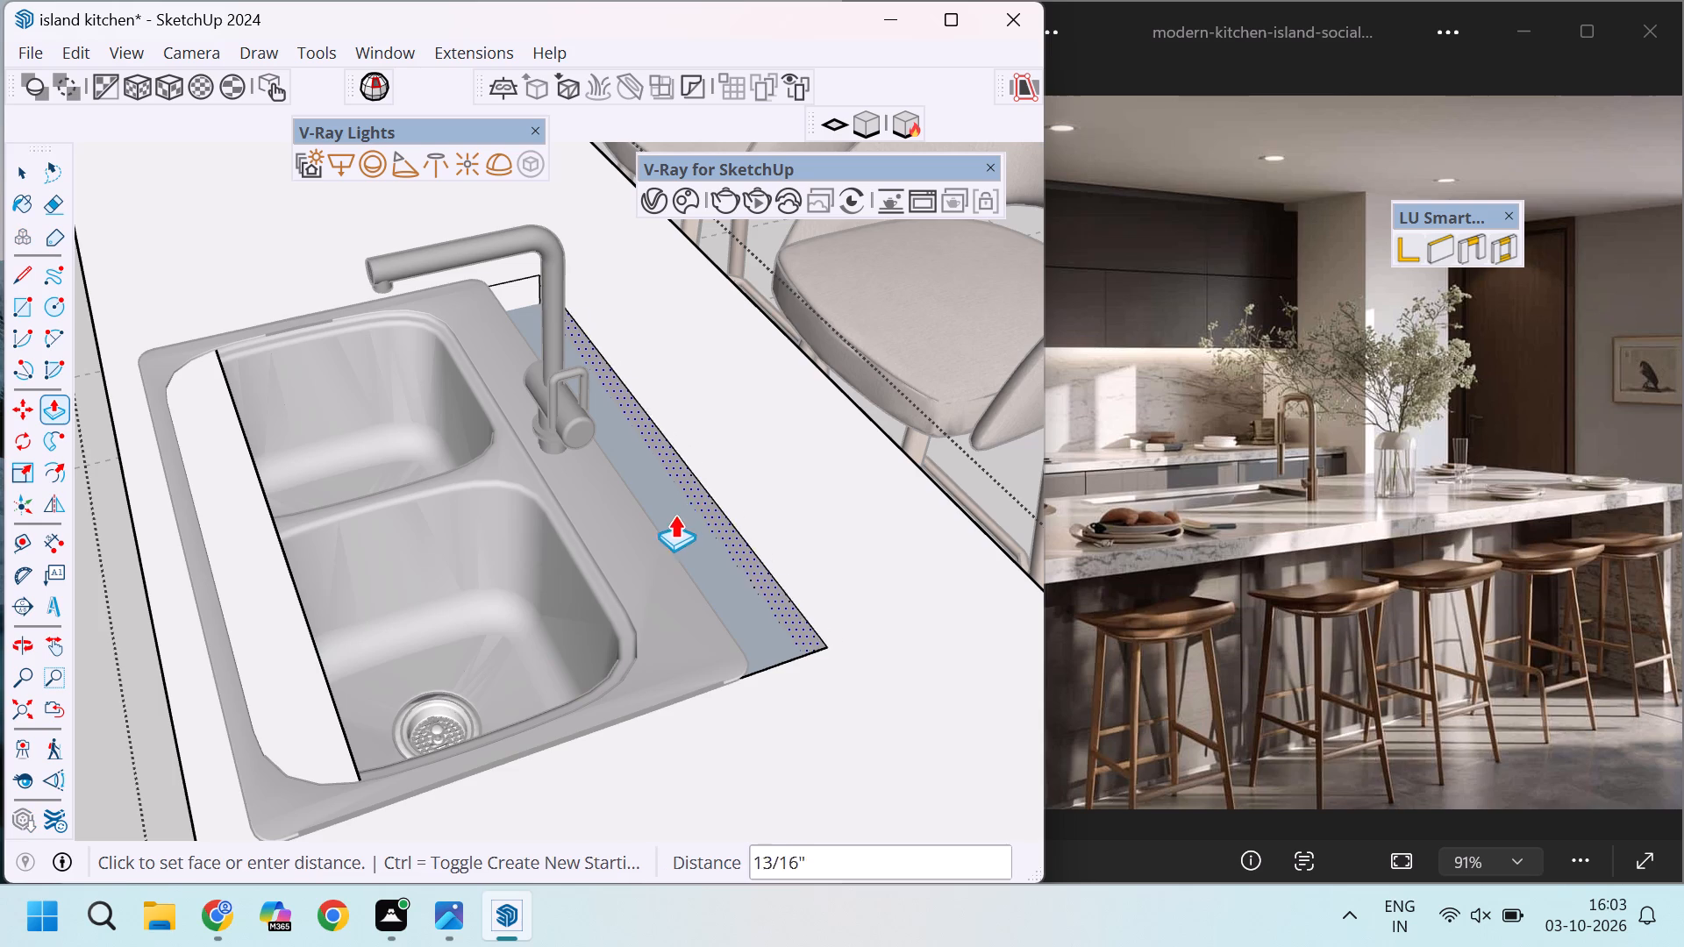
click(650, 531)
Push the cutout wall crossing the sink bowls back about 4 1/16" towards the hob counter and finish editing the island group.
scroll(324, 402, down, 11)
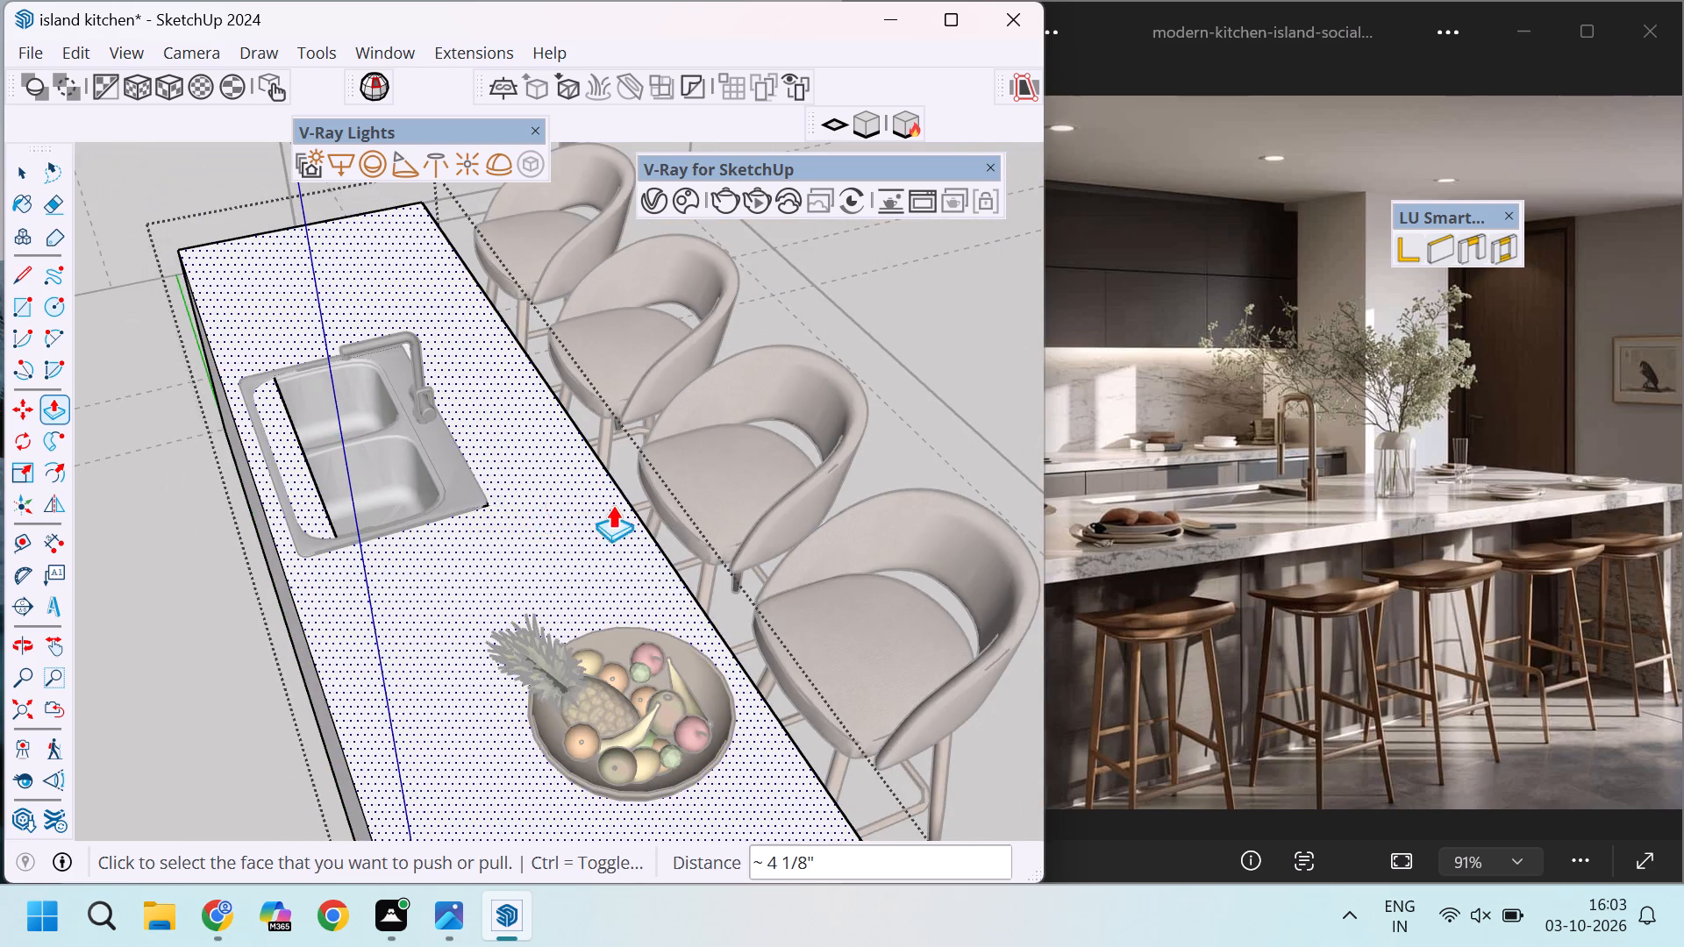
scroll(304, 468, up, 8)
middle_drag(533, 476, 227, 474)
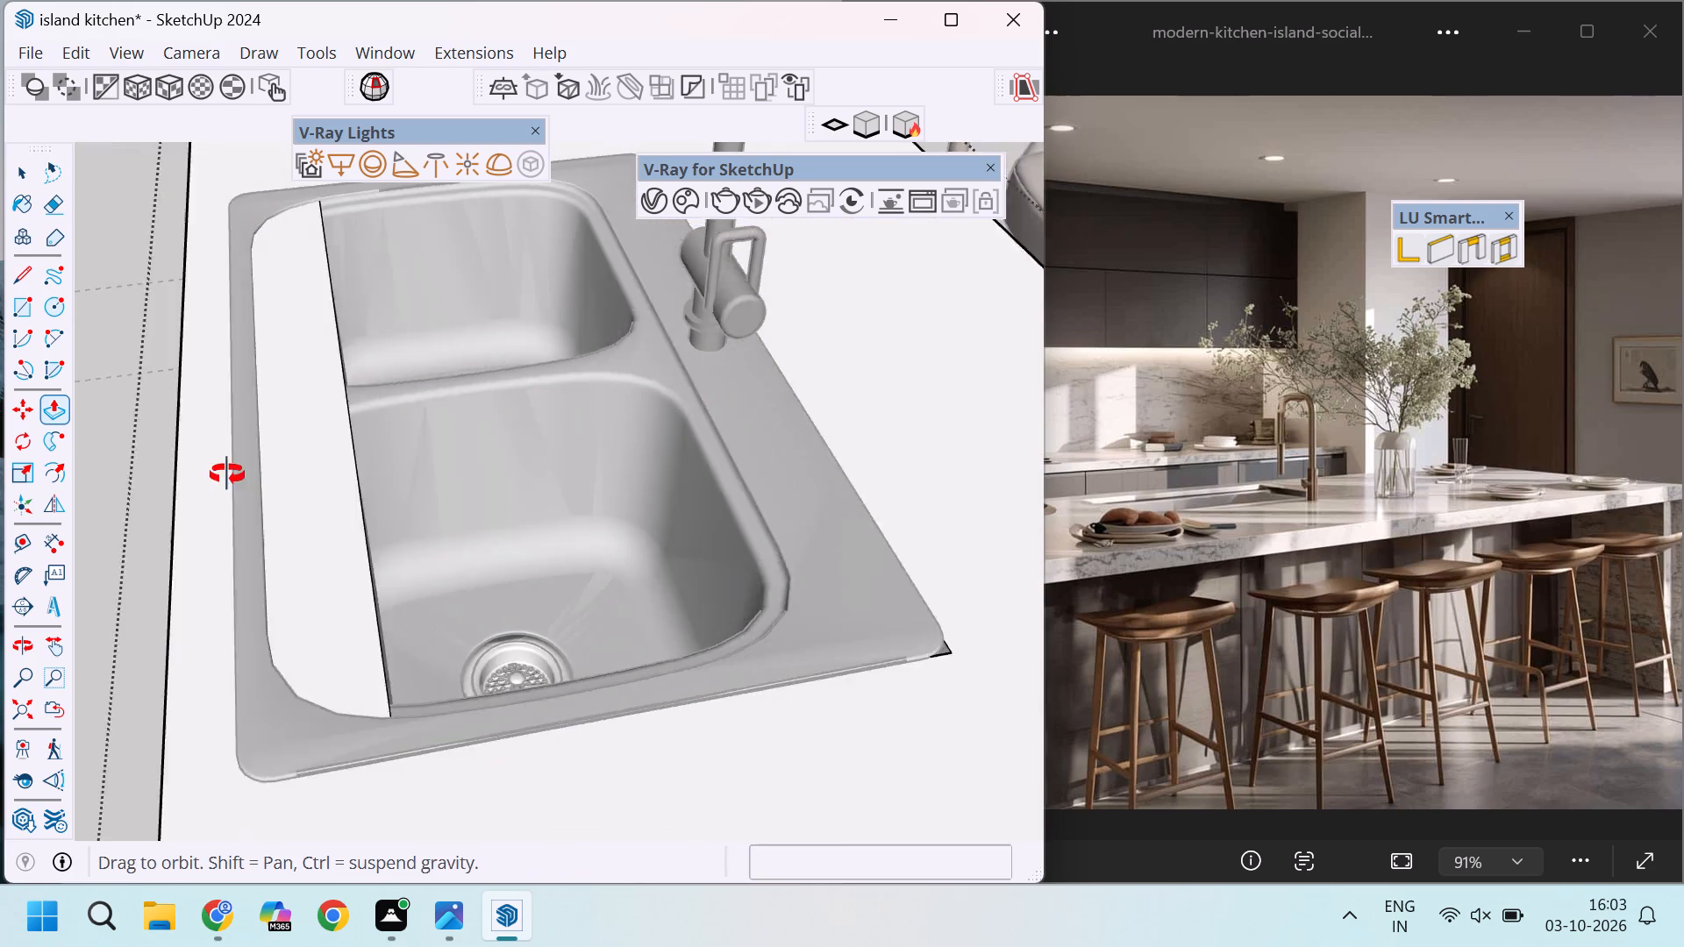
middle_drag(227, 474, 214, 473)
click(186, 462)
scroll(186, 462, down, 6)
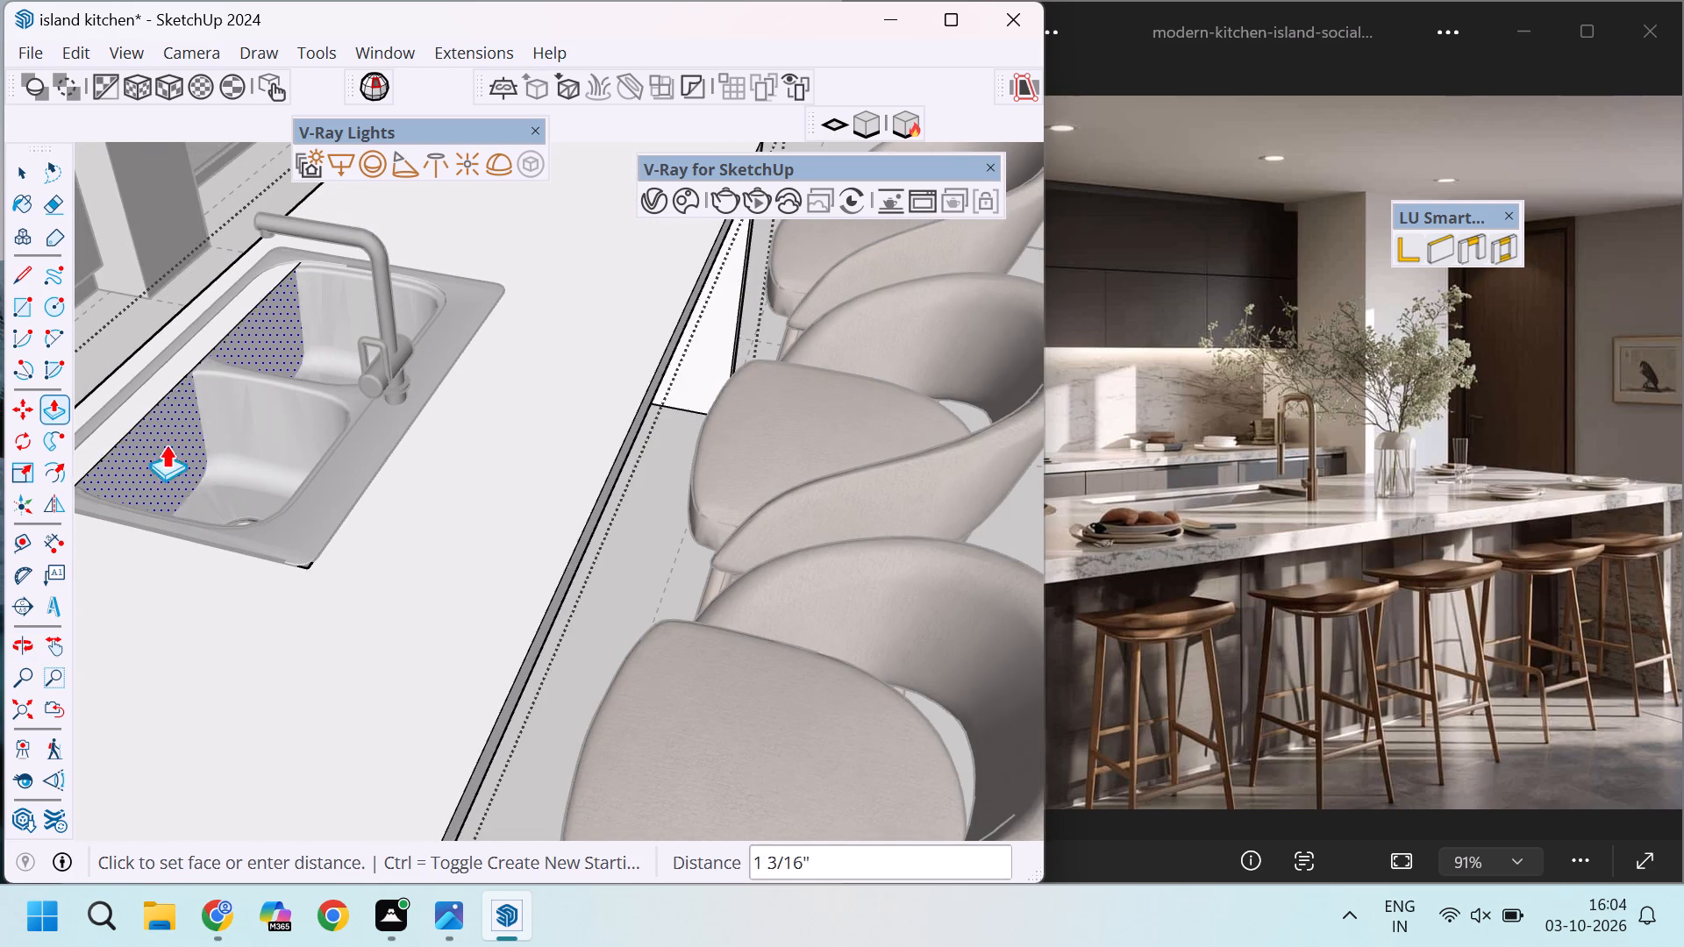
scroll(132, 411, up, 4)
click(110, 388)
scroll(418, 388, down, 6)
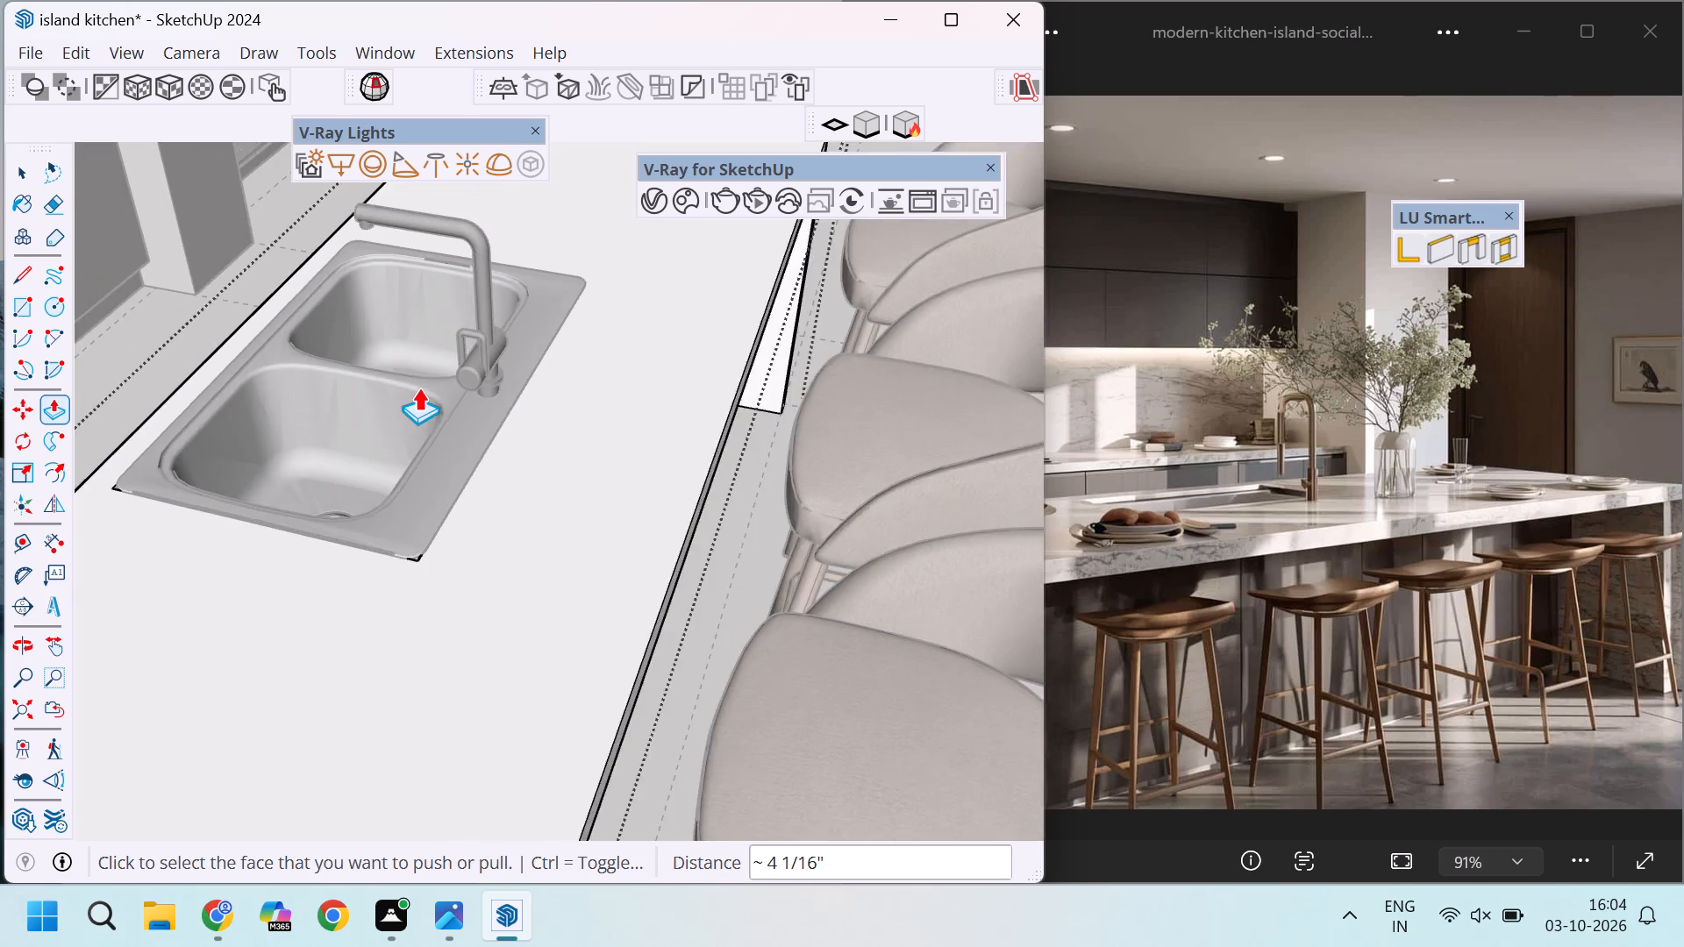
scroll(418, 388, down, 3)
scroll(428, 523, up, 2)
scroll(425, 470, down, 11)
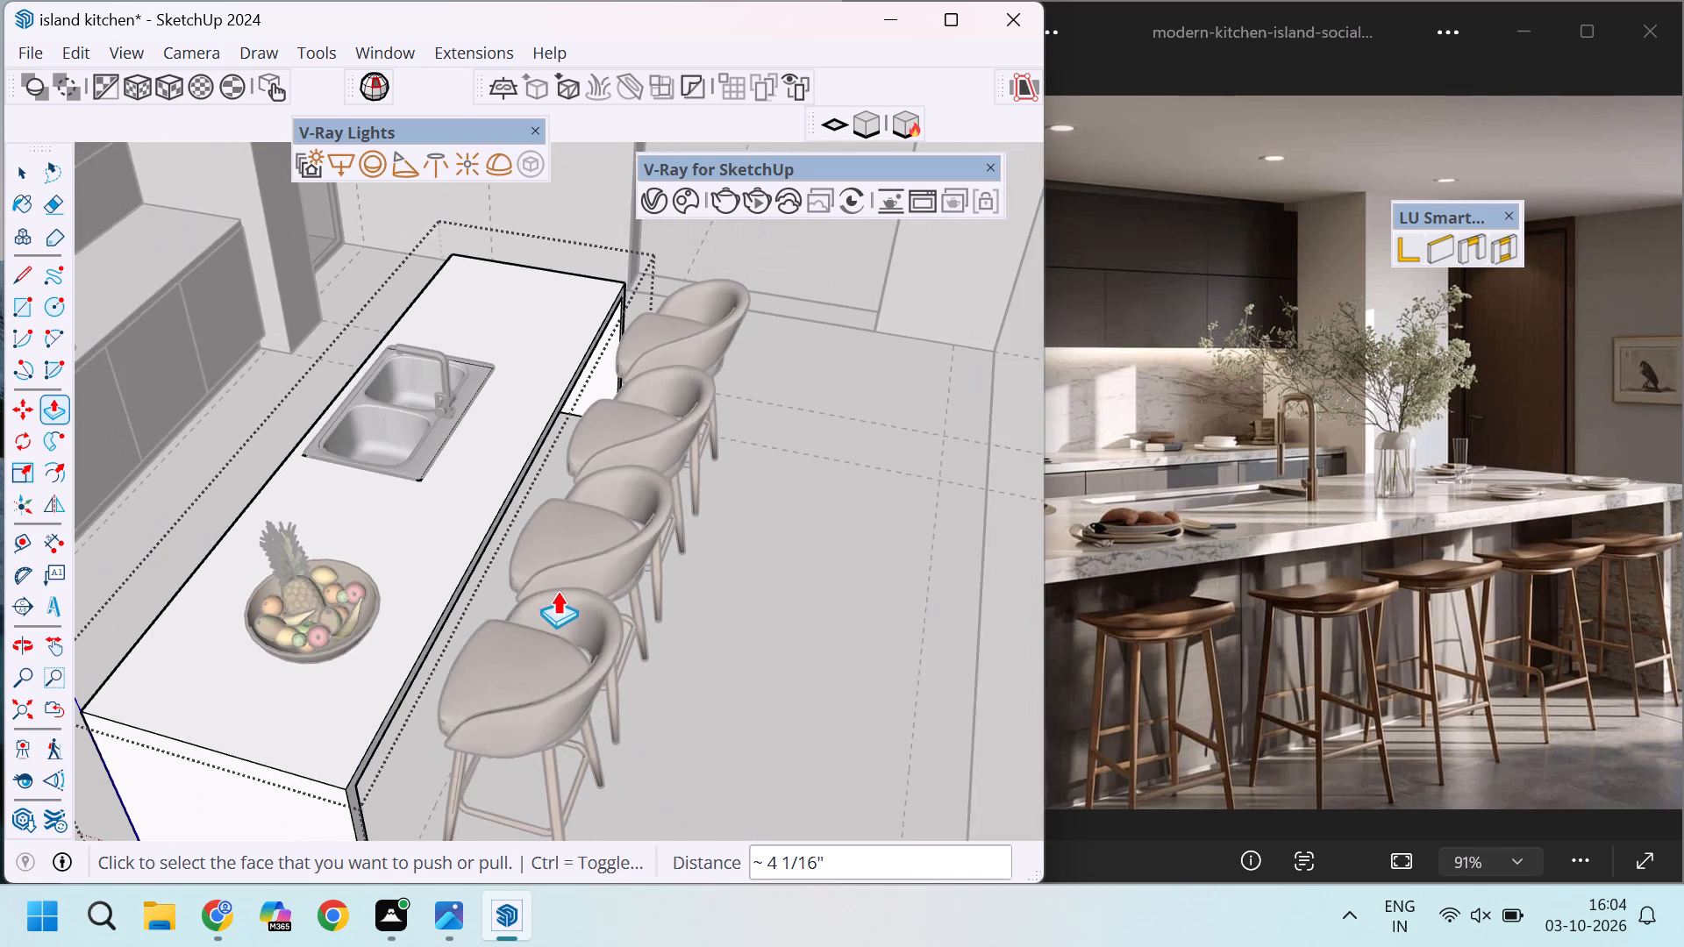
middle_drag(537, 590, 786, 525)
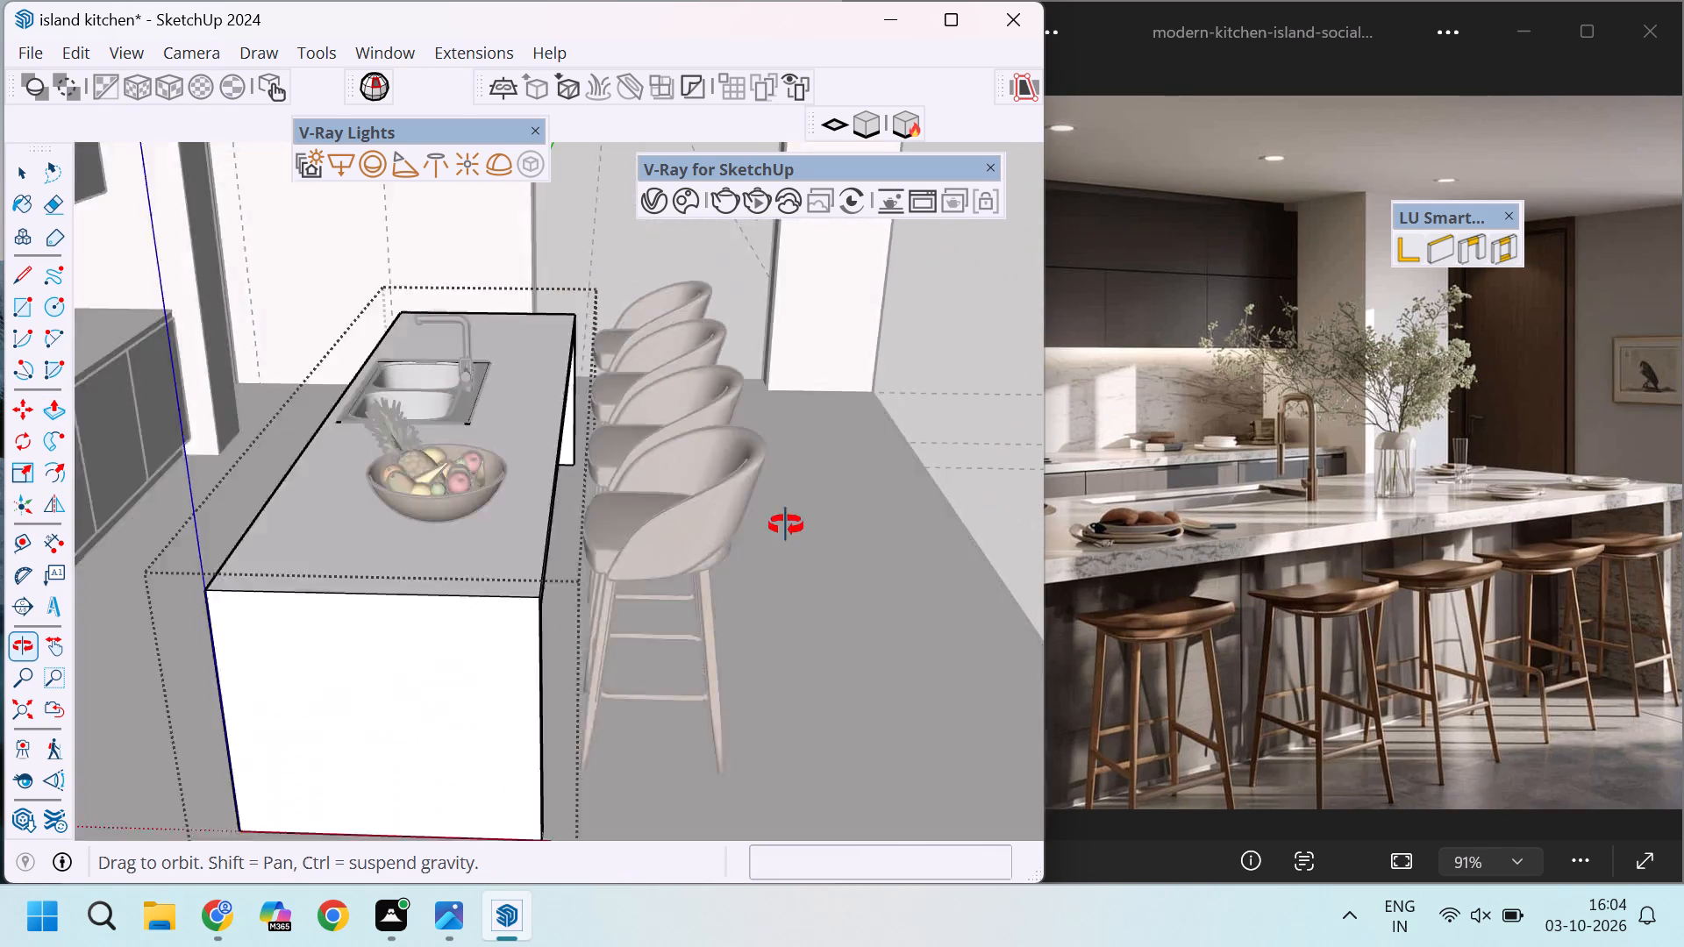
middle_drag(786, 525, 863, 573)
scroll(629, 484, up, 4)
key(space)
scroll(596, 436, down, 15)
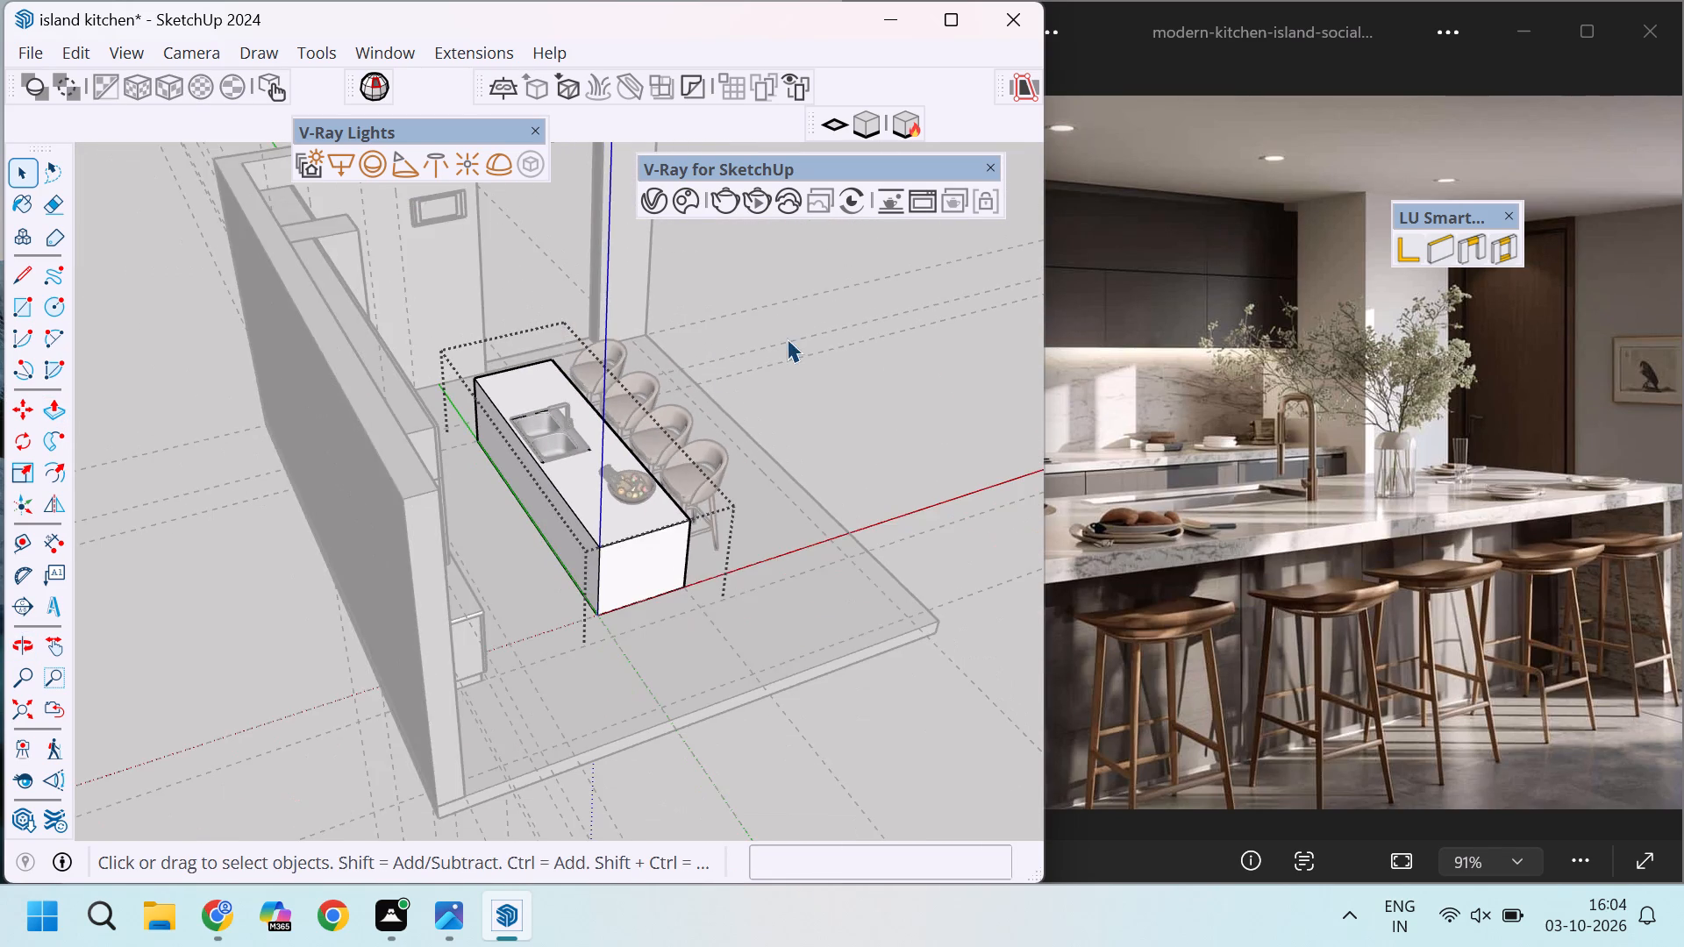
click(789, 337)
Examine the whole kitchen model and compare its room layout with the full reference photo.
scroll(426, 418, up, 5)
scroll(525, 402, up, 4)
scroll(598, 447, down, 5)
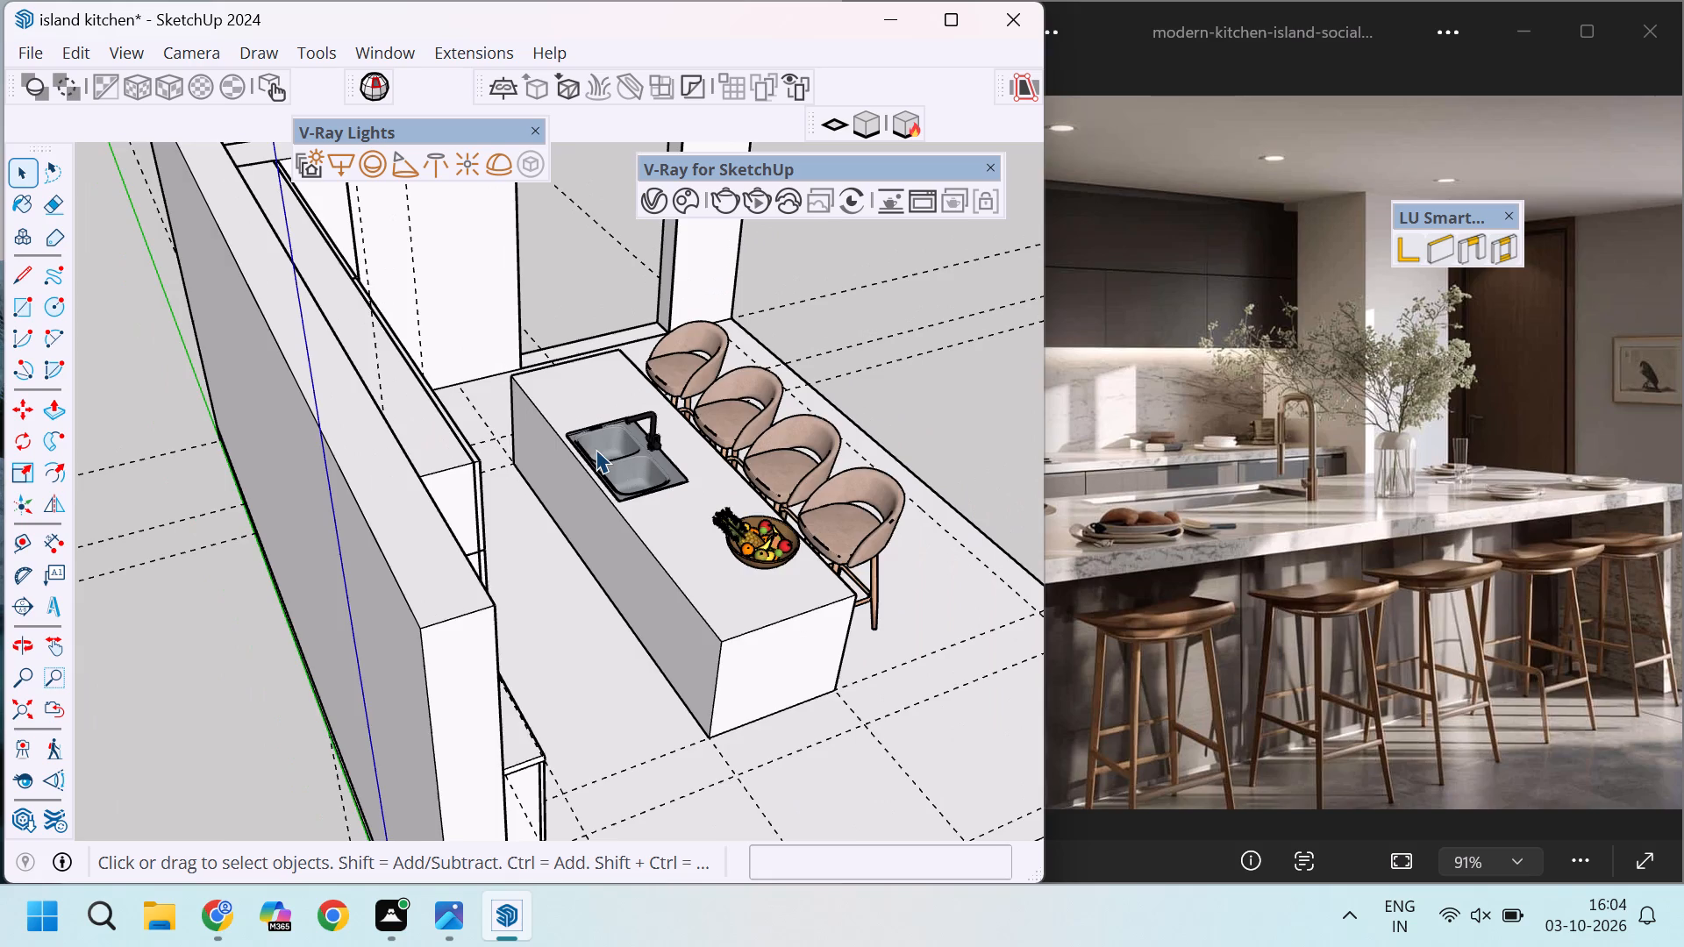
scroll(596, 449, down, 3)
scroll(722, 454, down, 3)
middle_drag(757, 494, 543, 524)
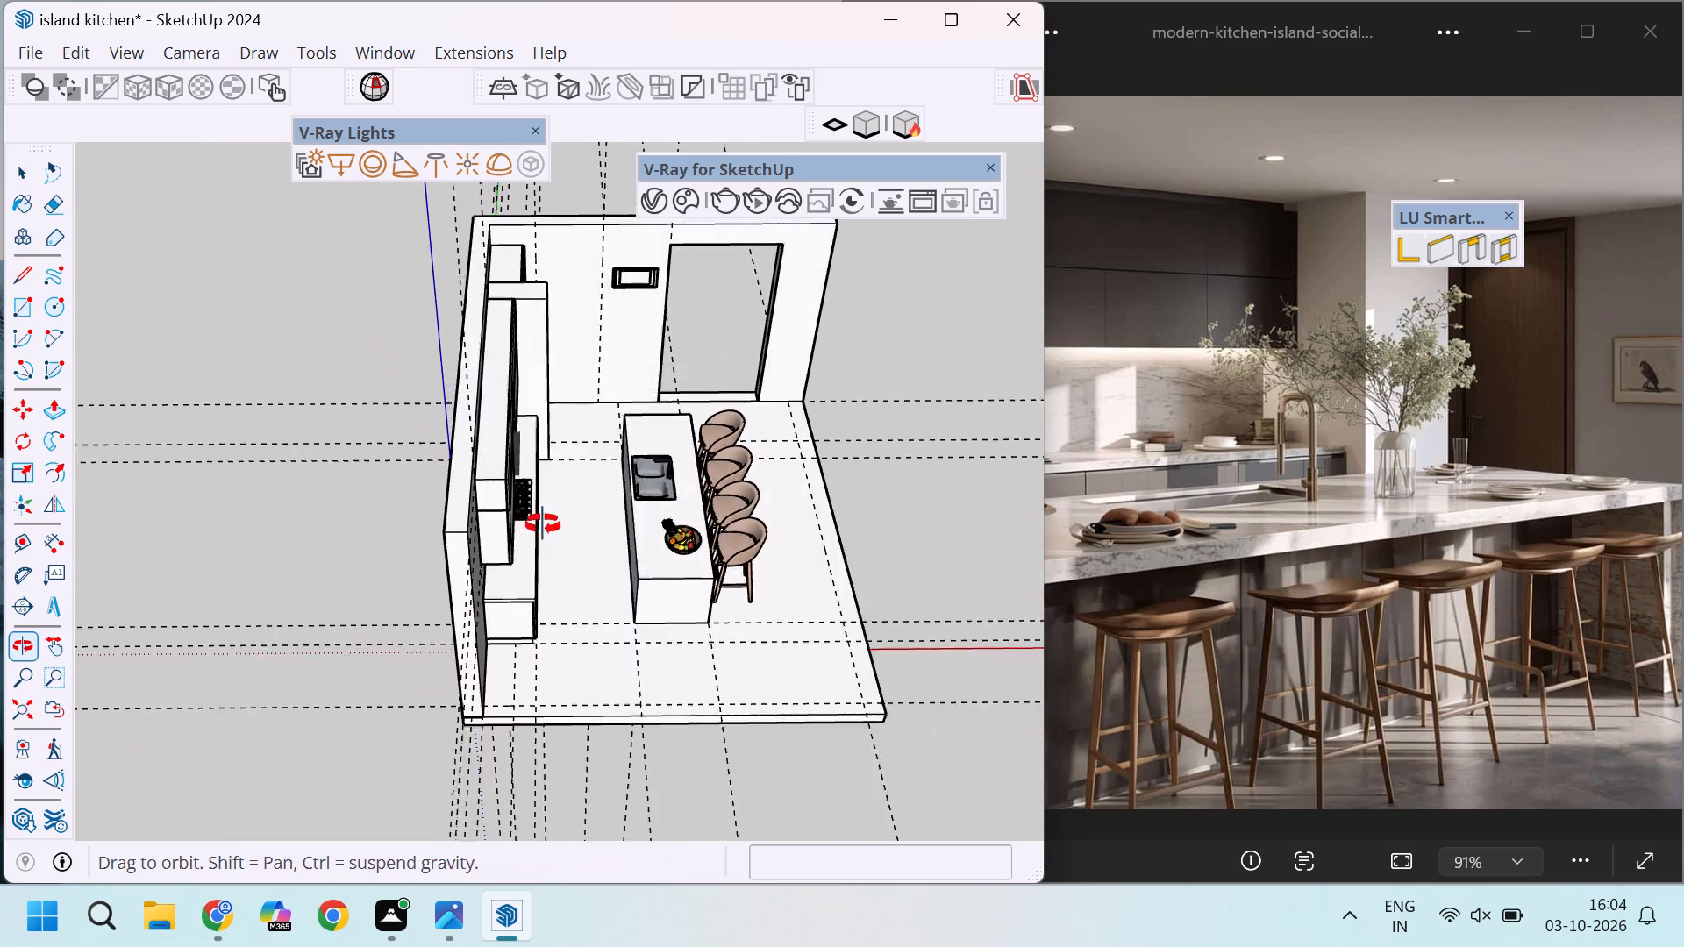
middle_drag(543, 524, 460, 501)
scroll(1337, 552, down, 9)
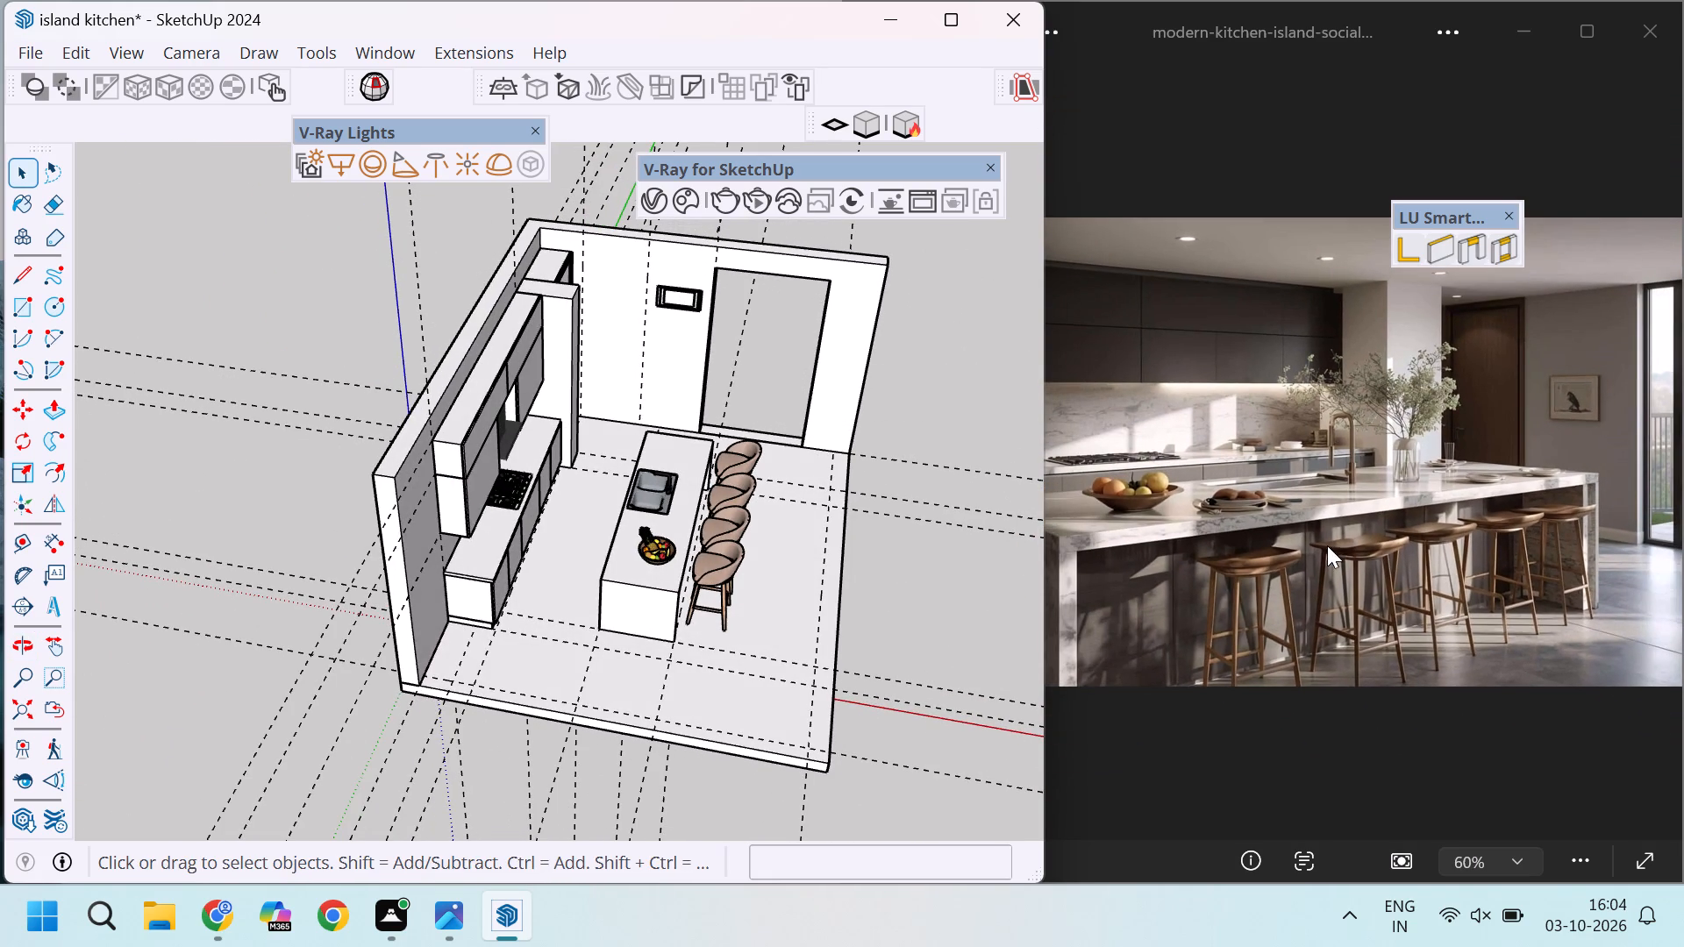
scroll(787, 547, up, 4)
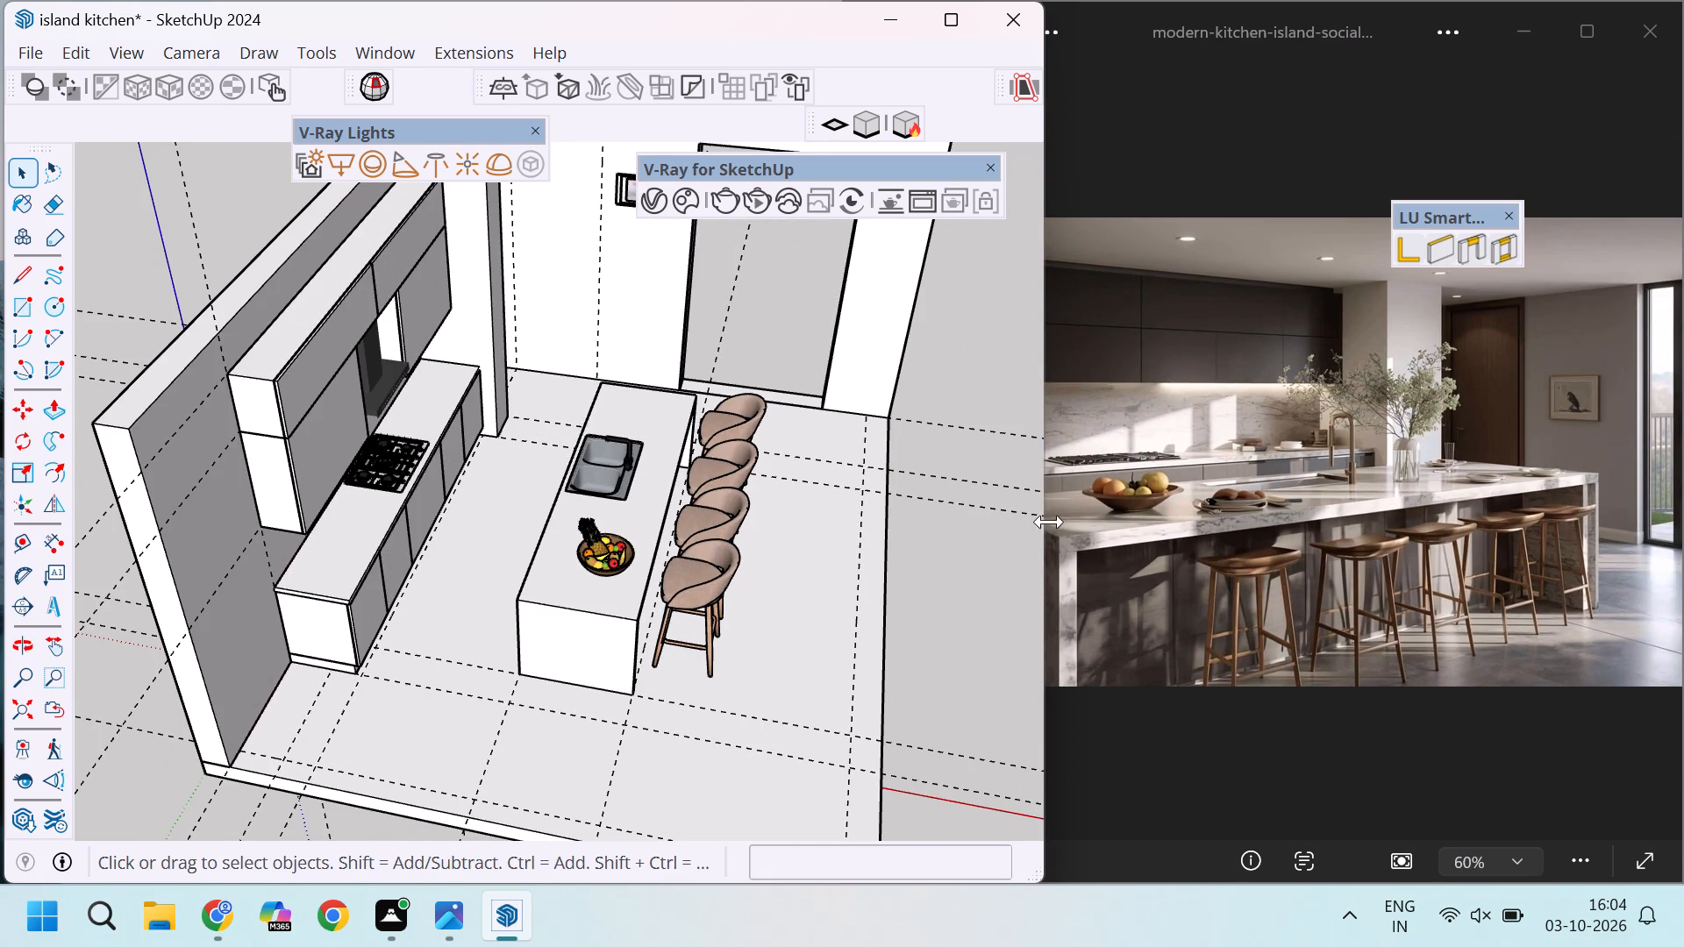
scroll(1295, 511, down, 8)
scroll(1496, 520, up, 4)
scroll(1483, 516, down, 10)
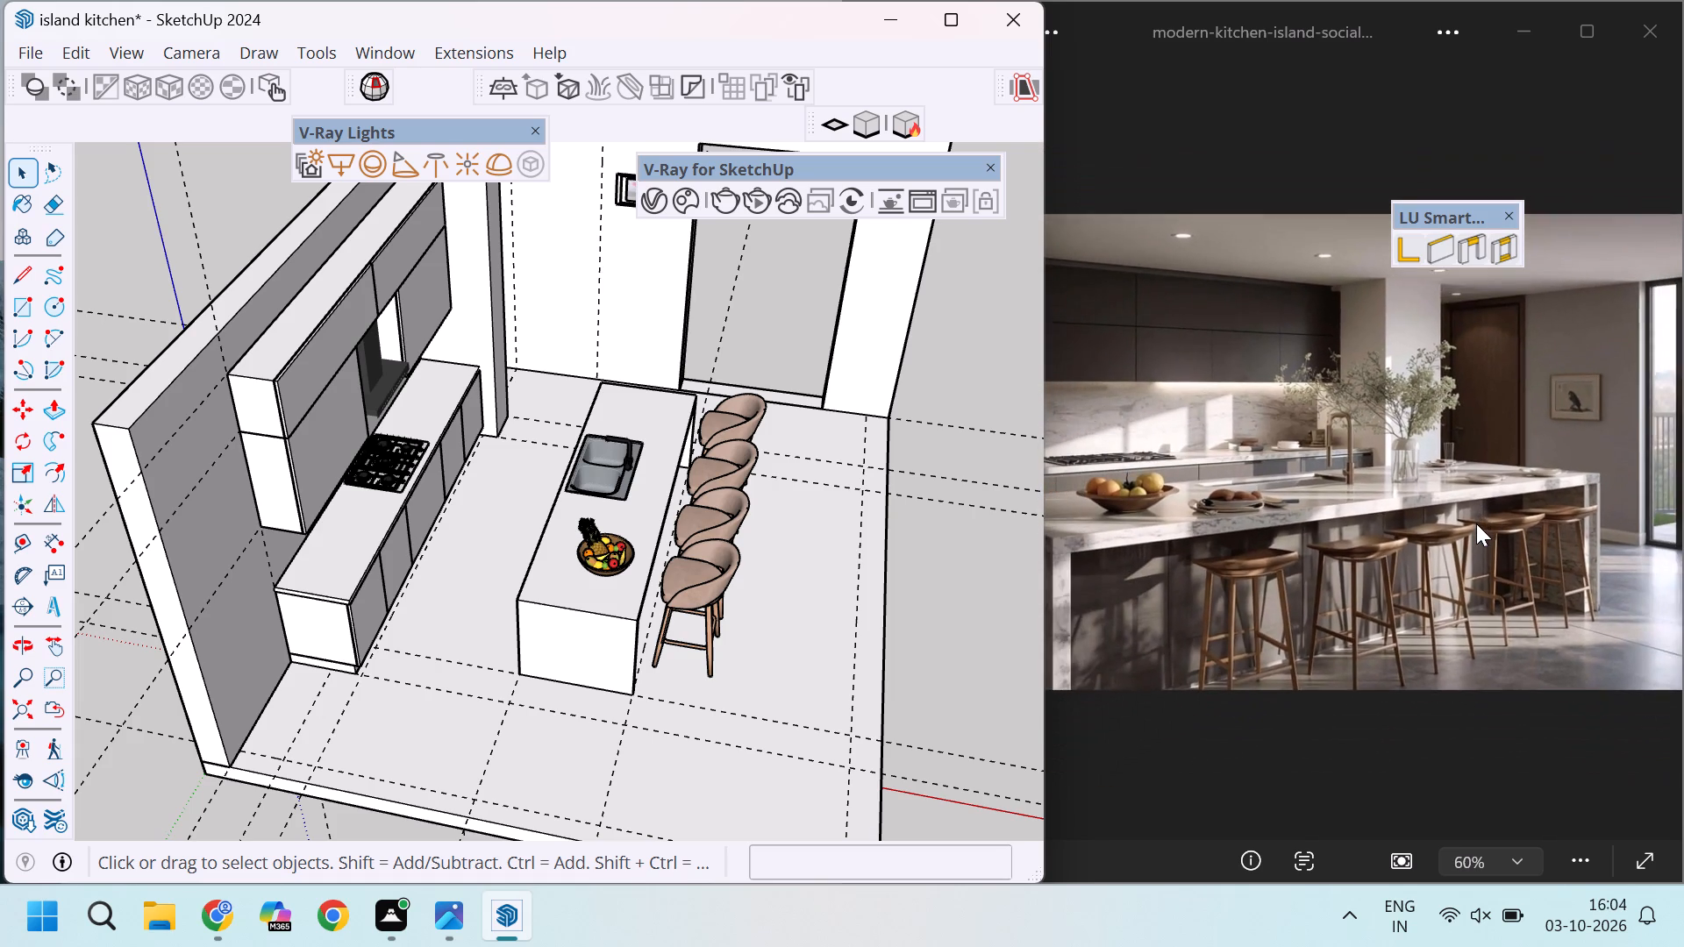
scroll(1476, 523, down, 6)
scroll(693, 540, down, 4)
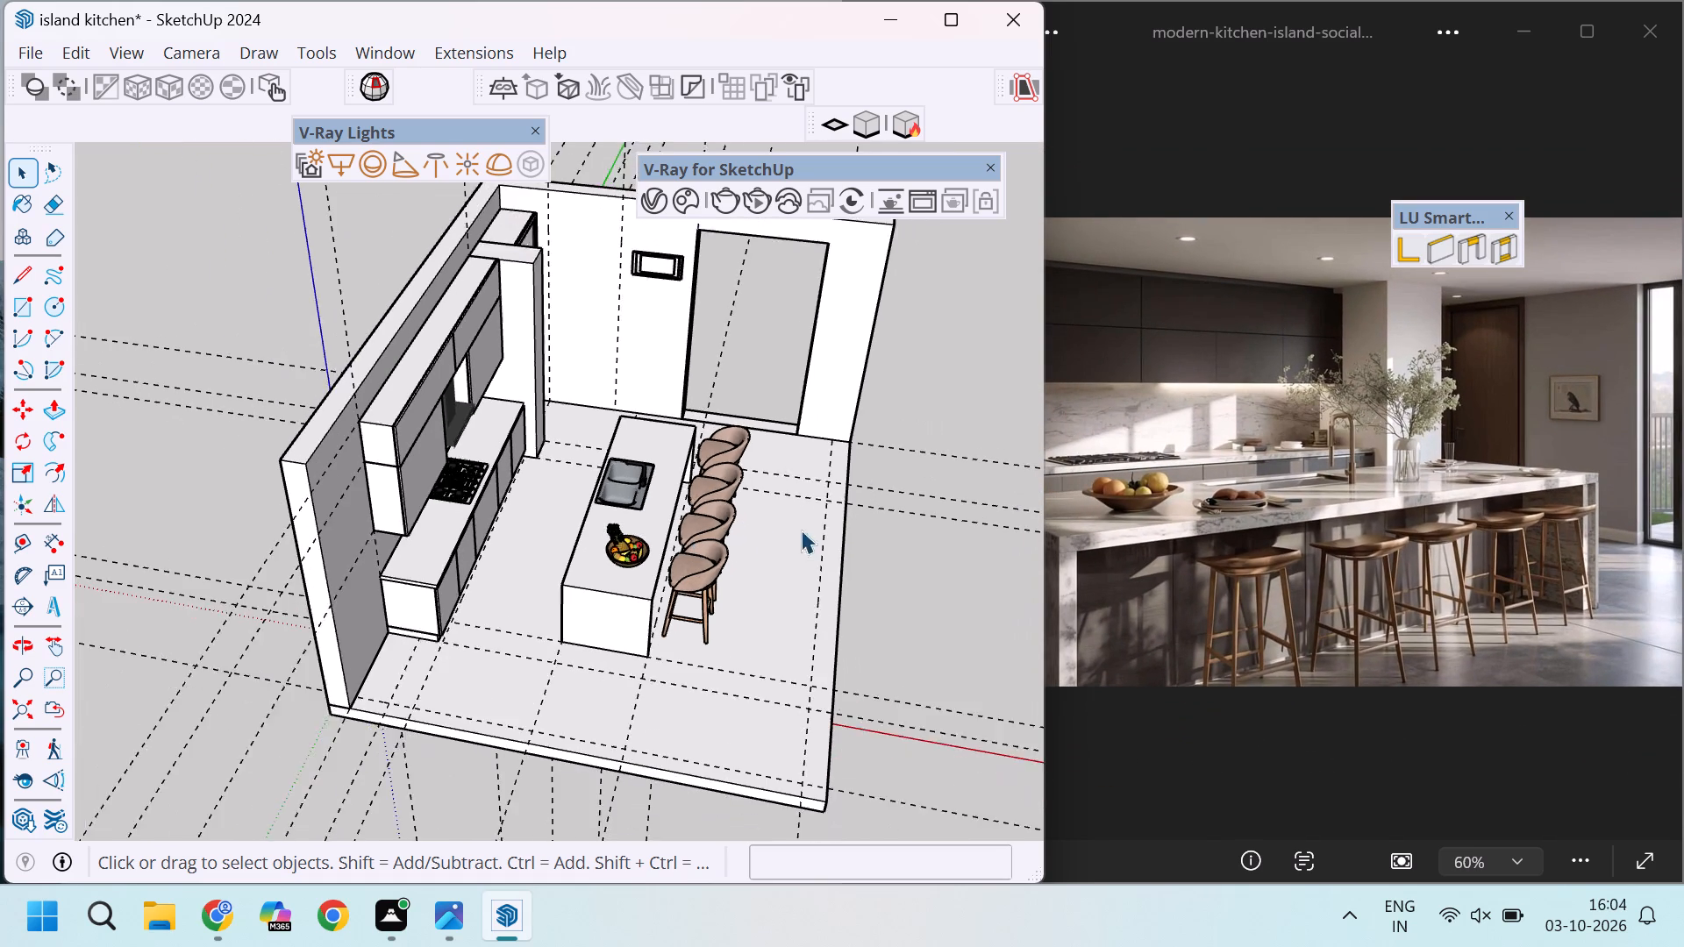
middle_drag(781, 519, 693, 459)
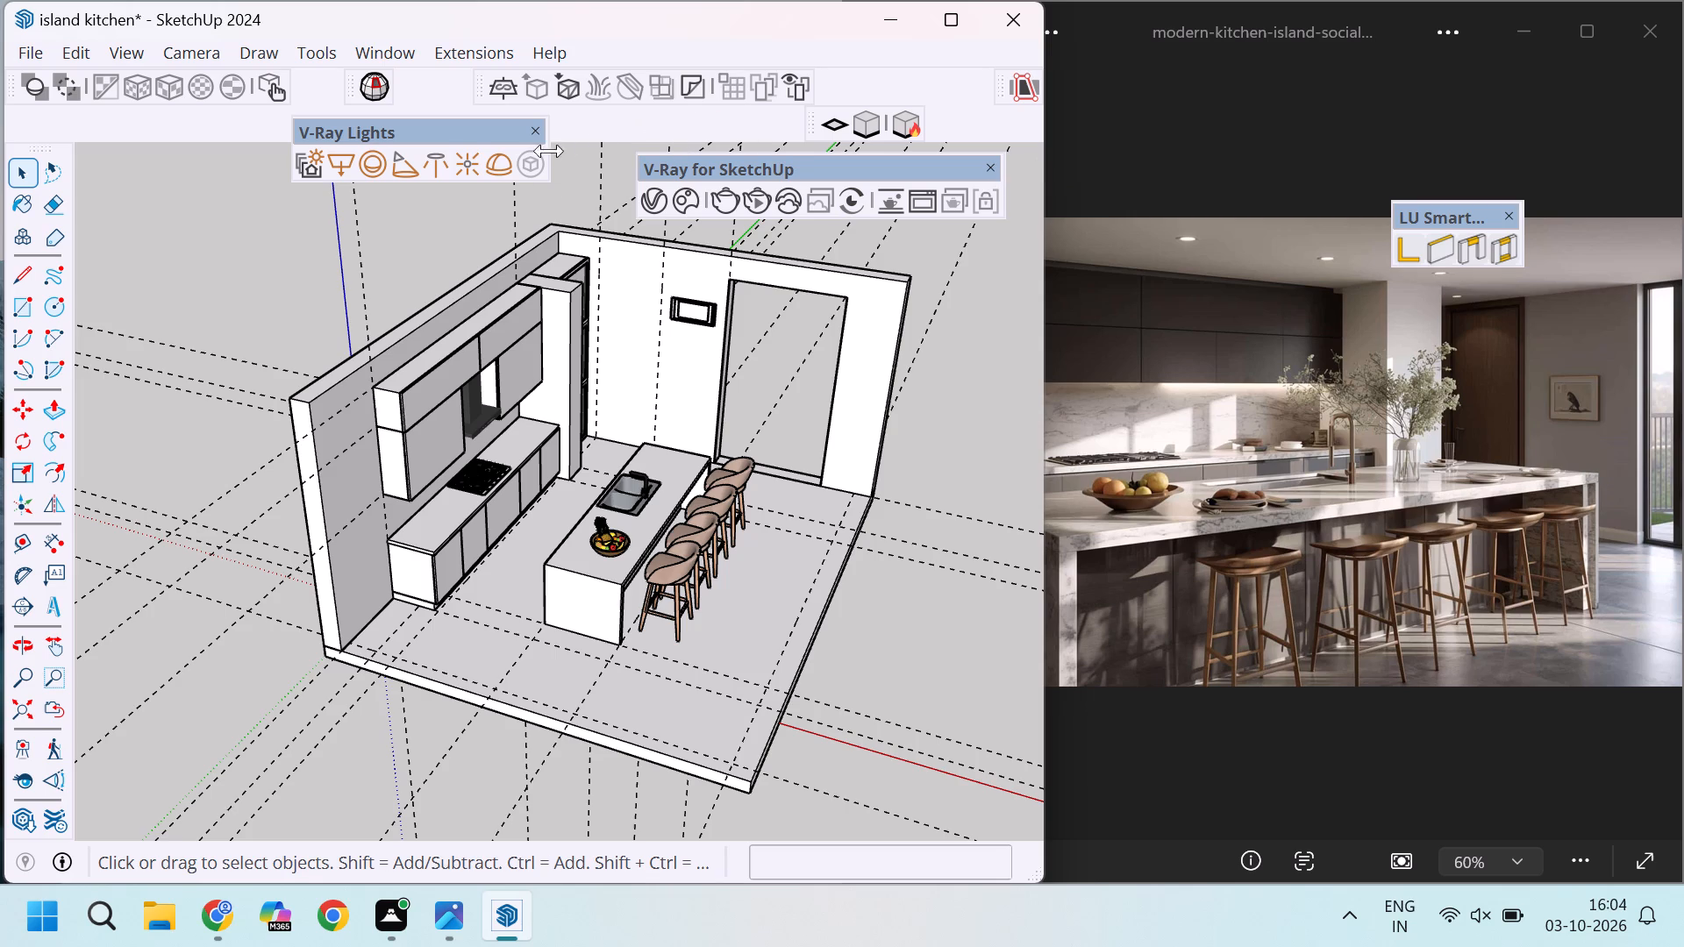
key(Escape)
Search the 3D Warehouse models for "sliding door".
click(388, 49)
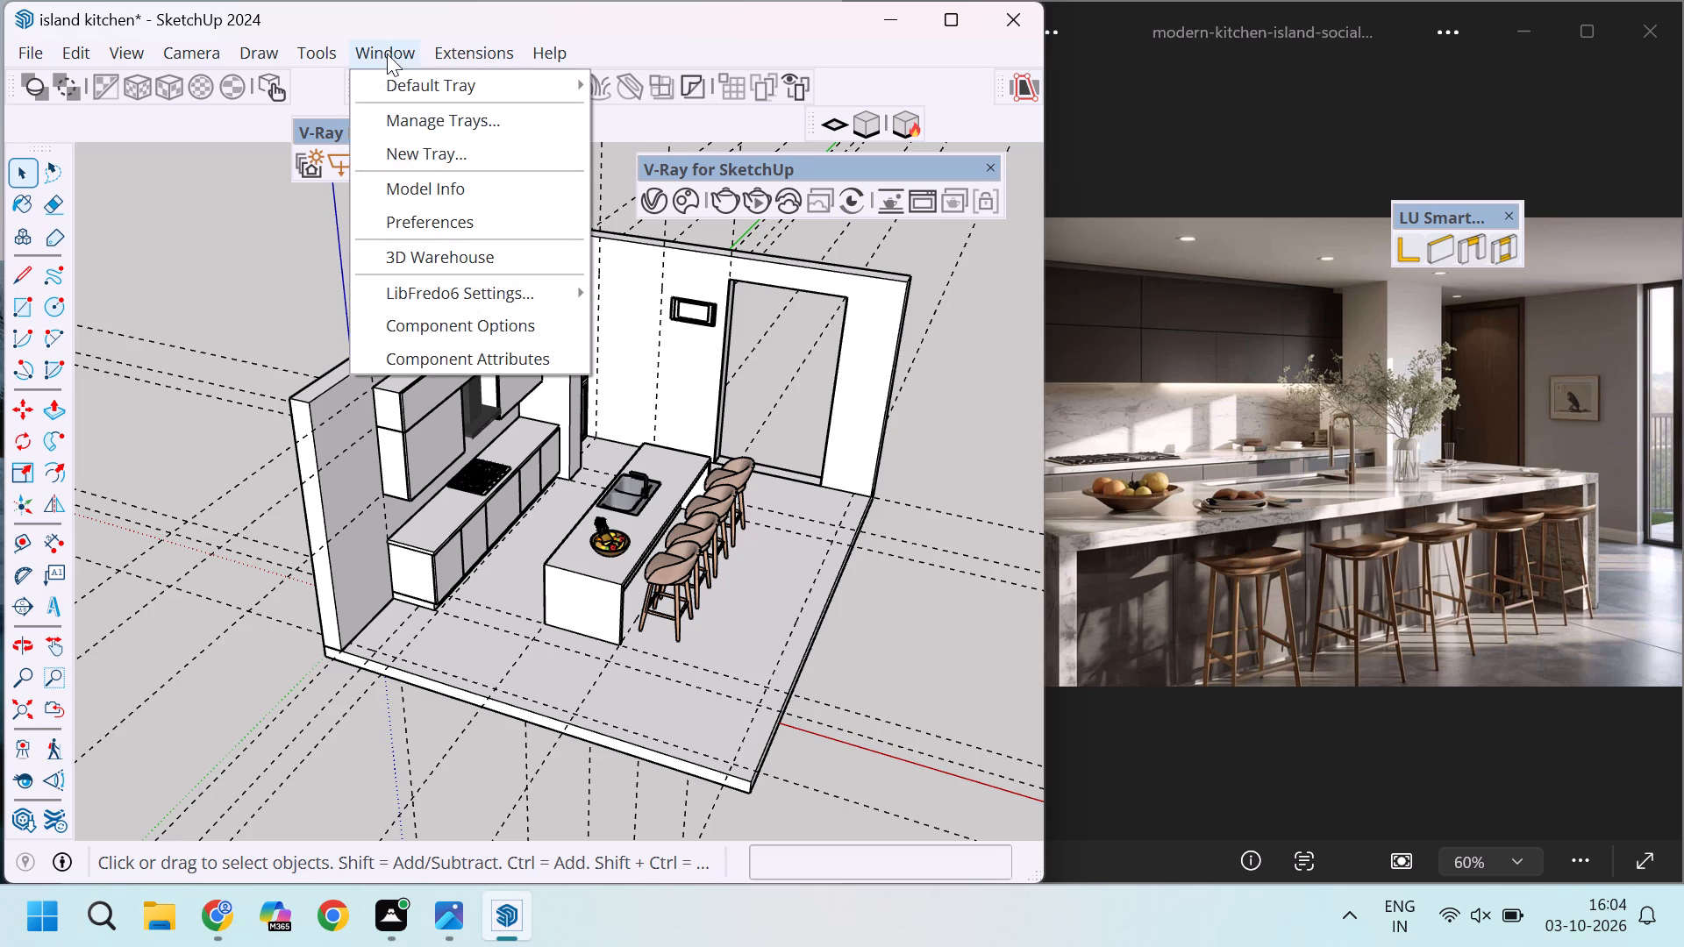
click(445, 244)
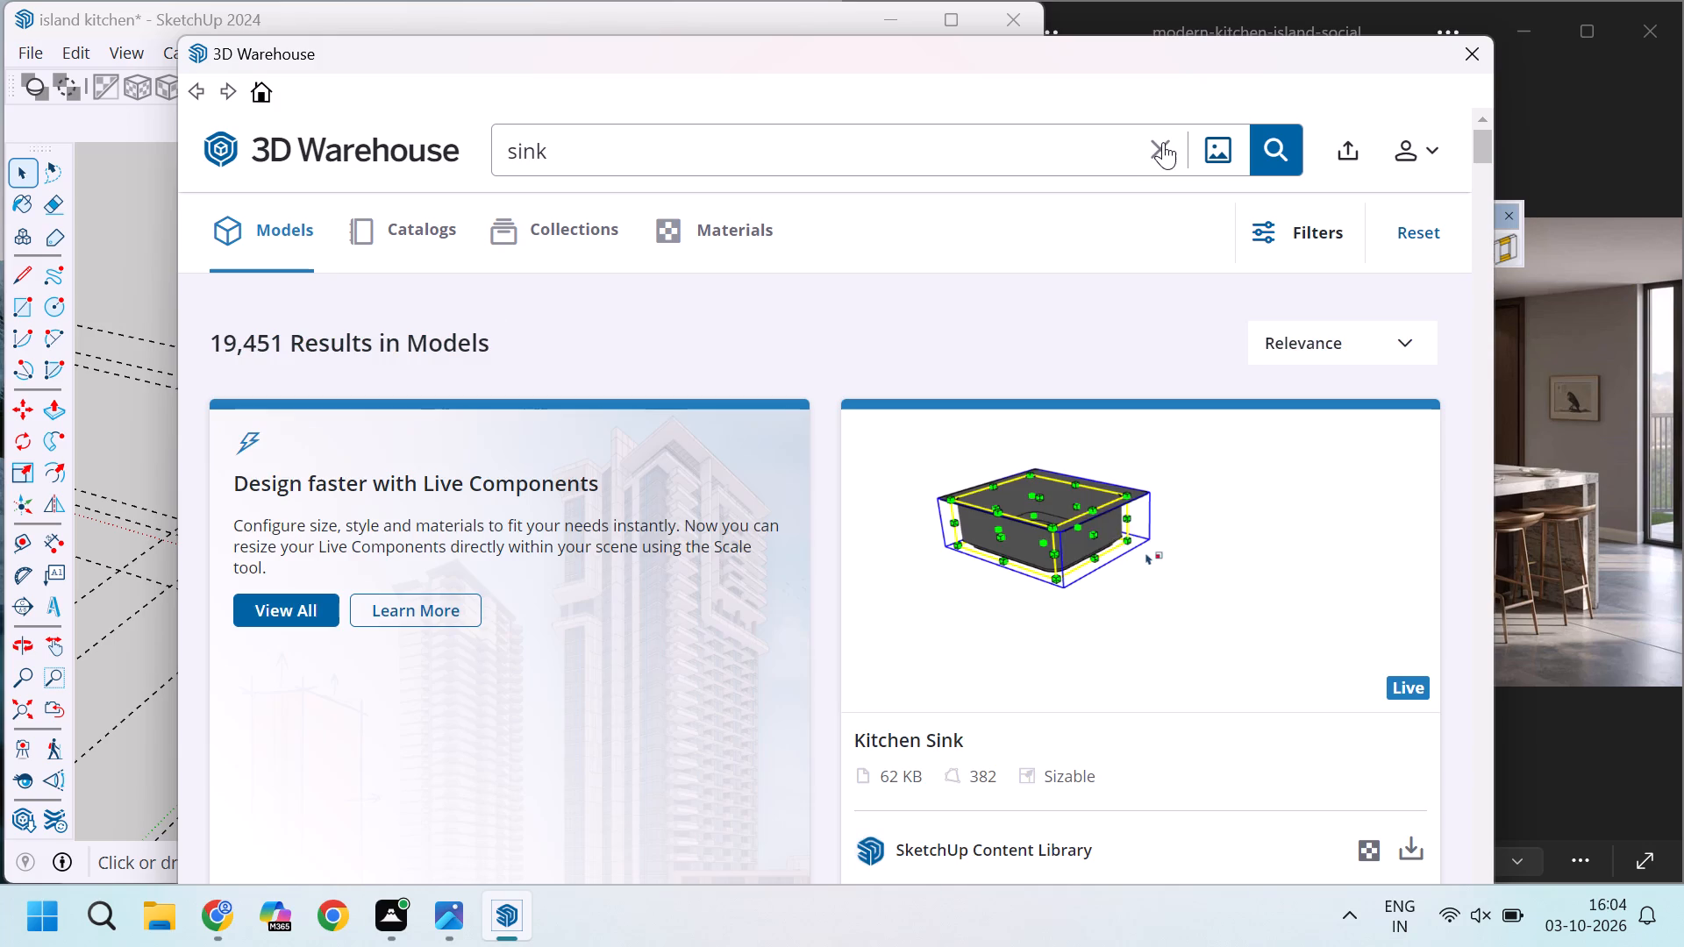
click(1163, 142)
text(sliding)
key(space)
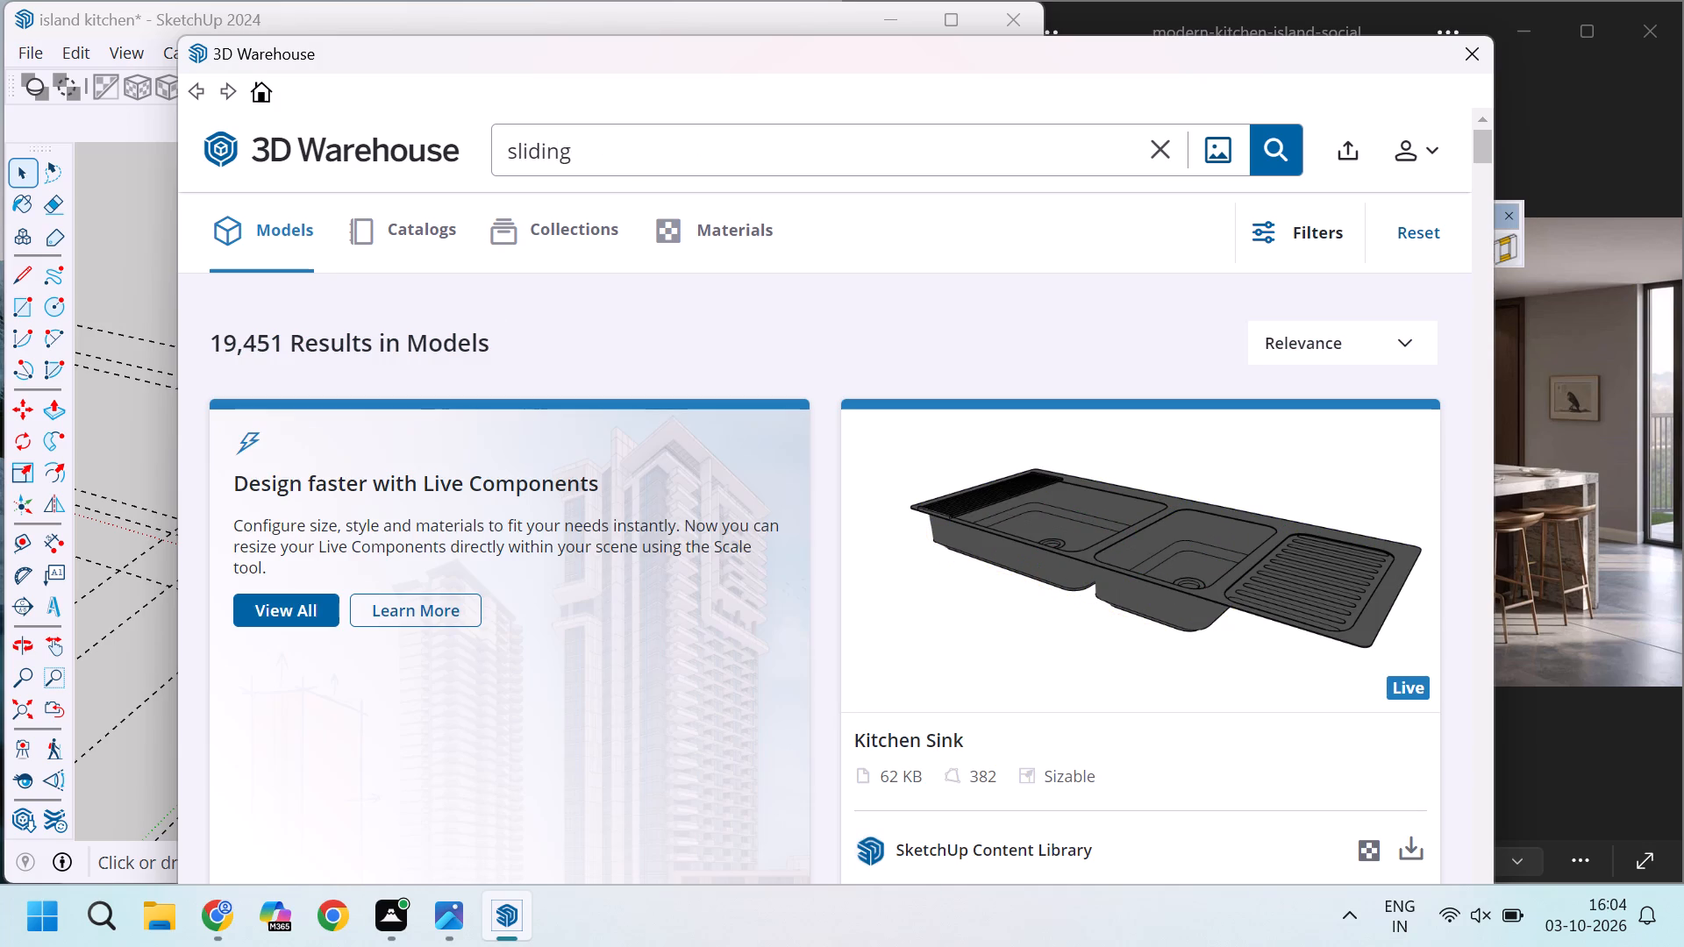
text(door)
key(Return)
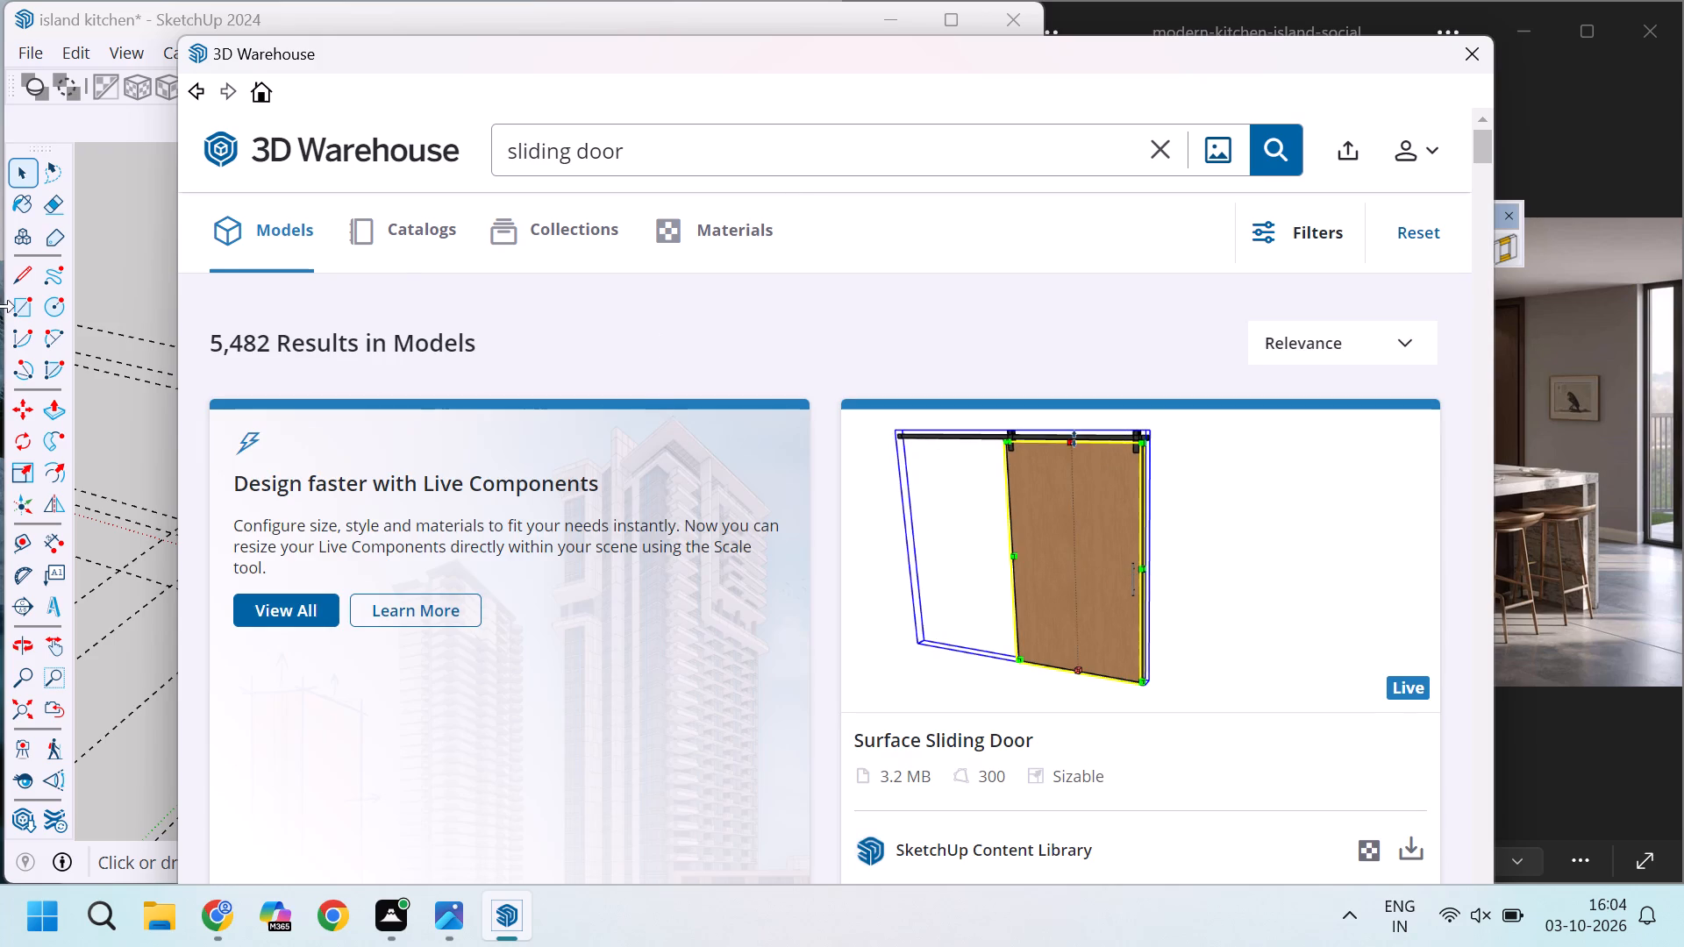
Look through the sliding door models for a dark-framed glass door that suits the one in the reference photo.
scroll(556, 297, down, 2)
scroll(637, 464, down, 3)
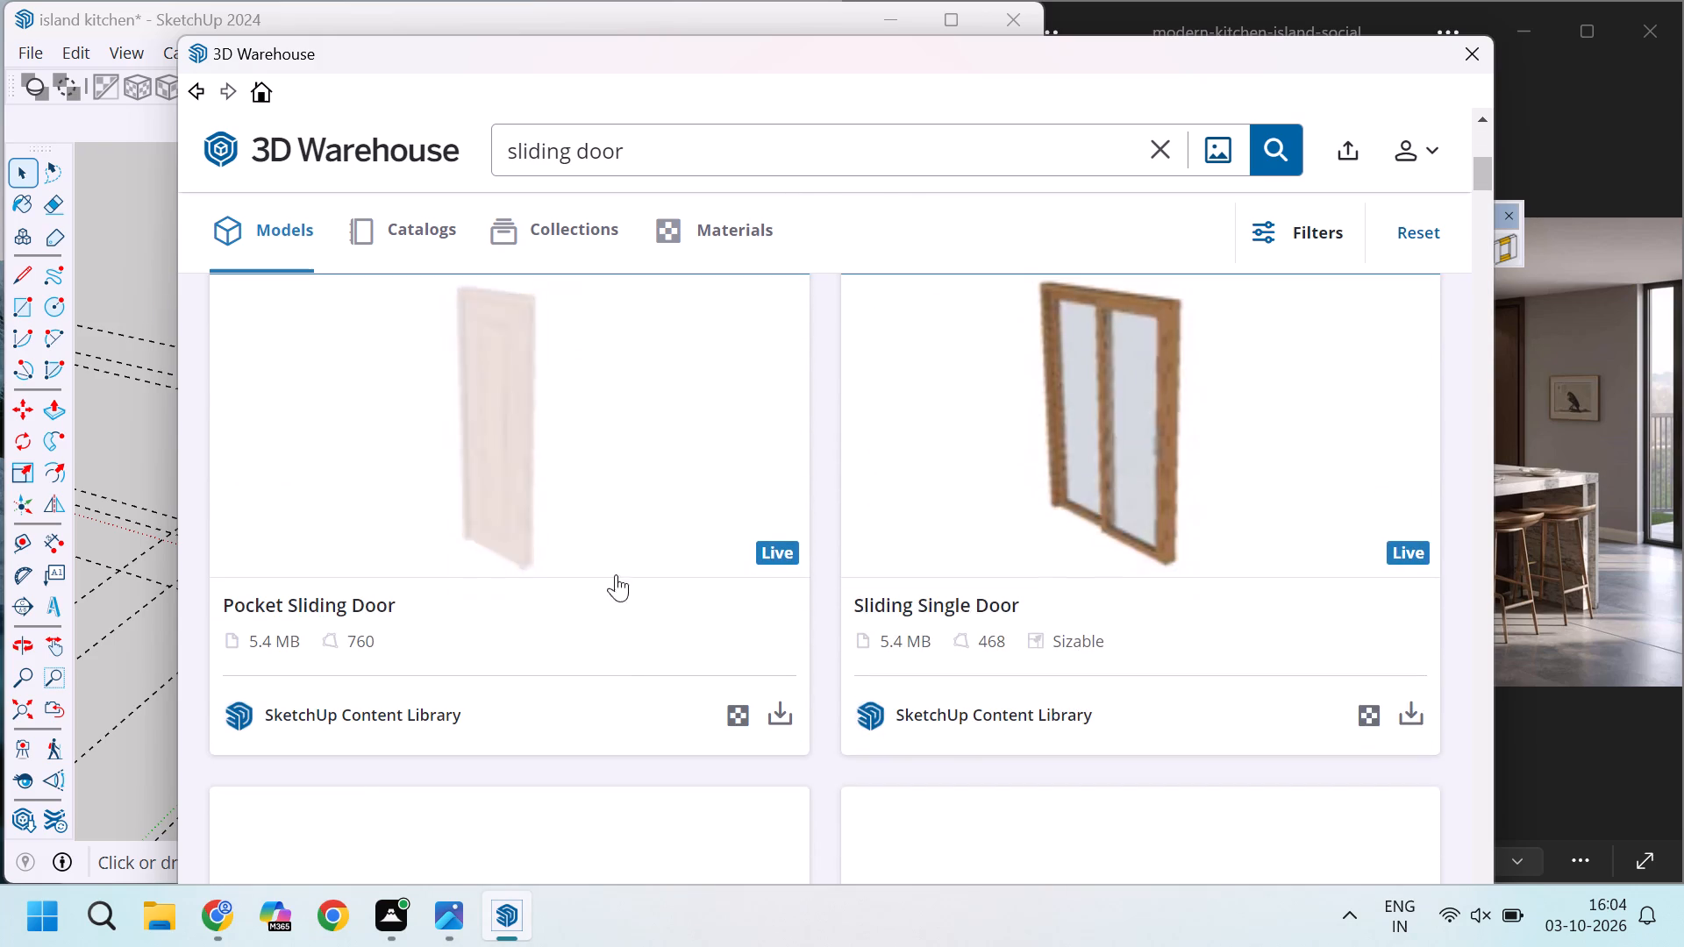
scroll(618, 579, down, 2)
scroll(625, 583, up, 1)
scroll(625, 583, down, 2)
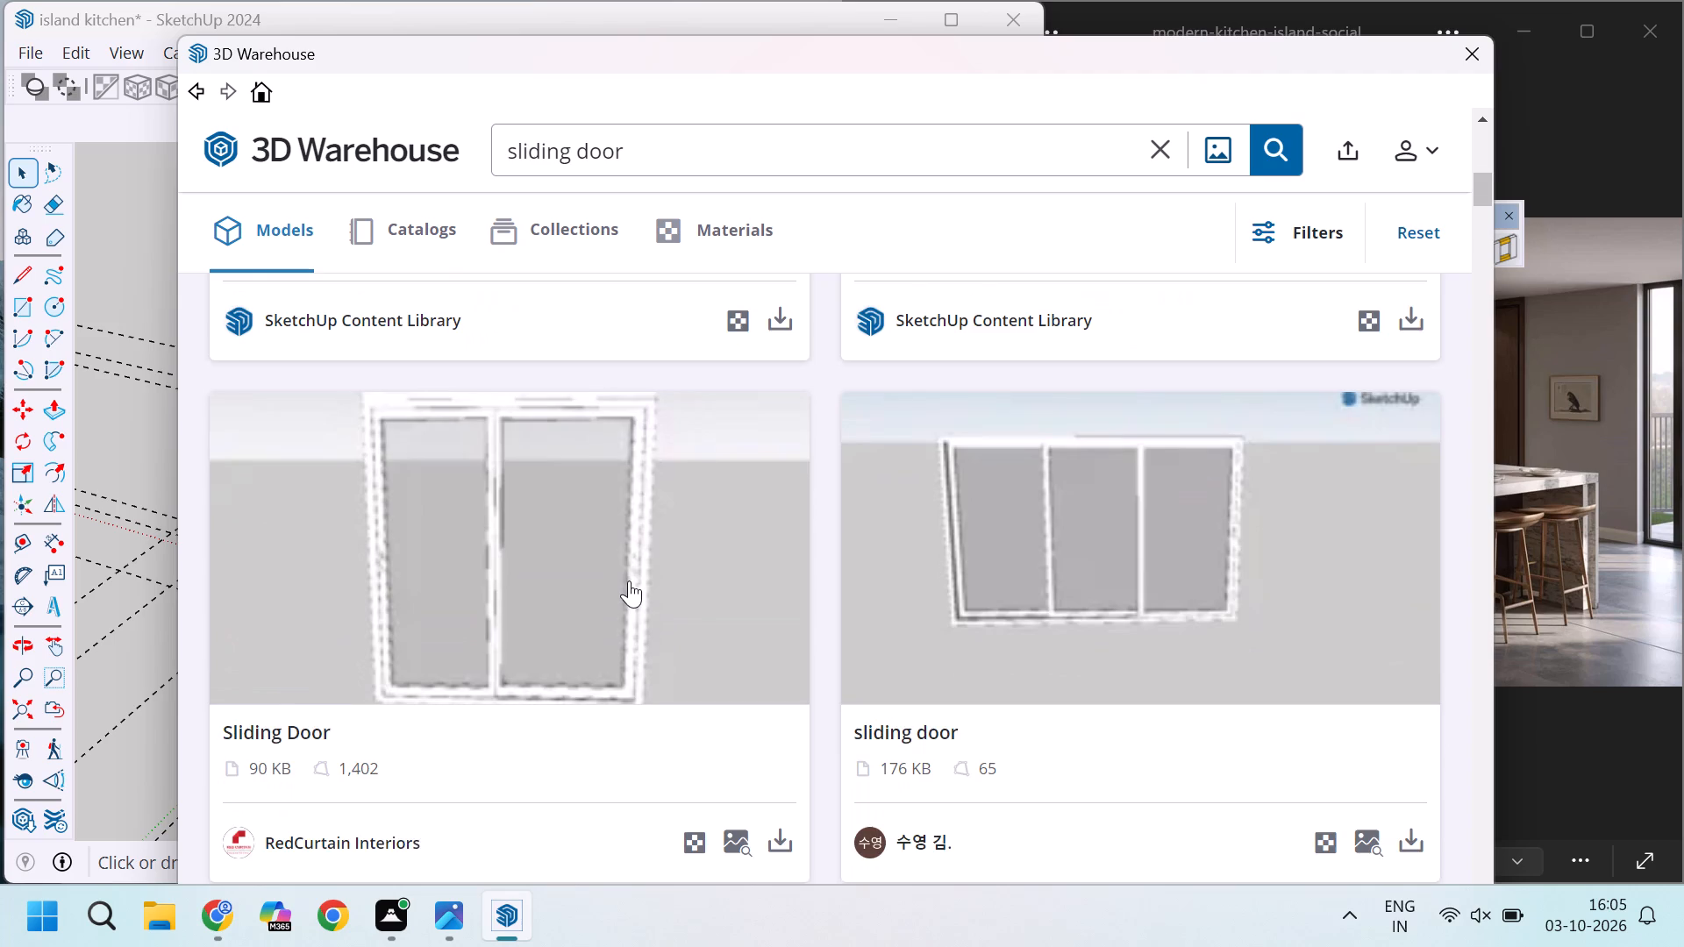
scroll(629, 580, down, 3)
scroll(629, 580, up, 2)
scroll(625, 580, down, 3)
scroll(624, 580, up, 1)
scroll(530, 538, down, 3)
scroll(676, 535, down, 5)
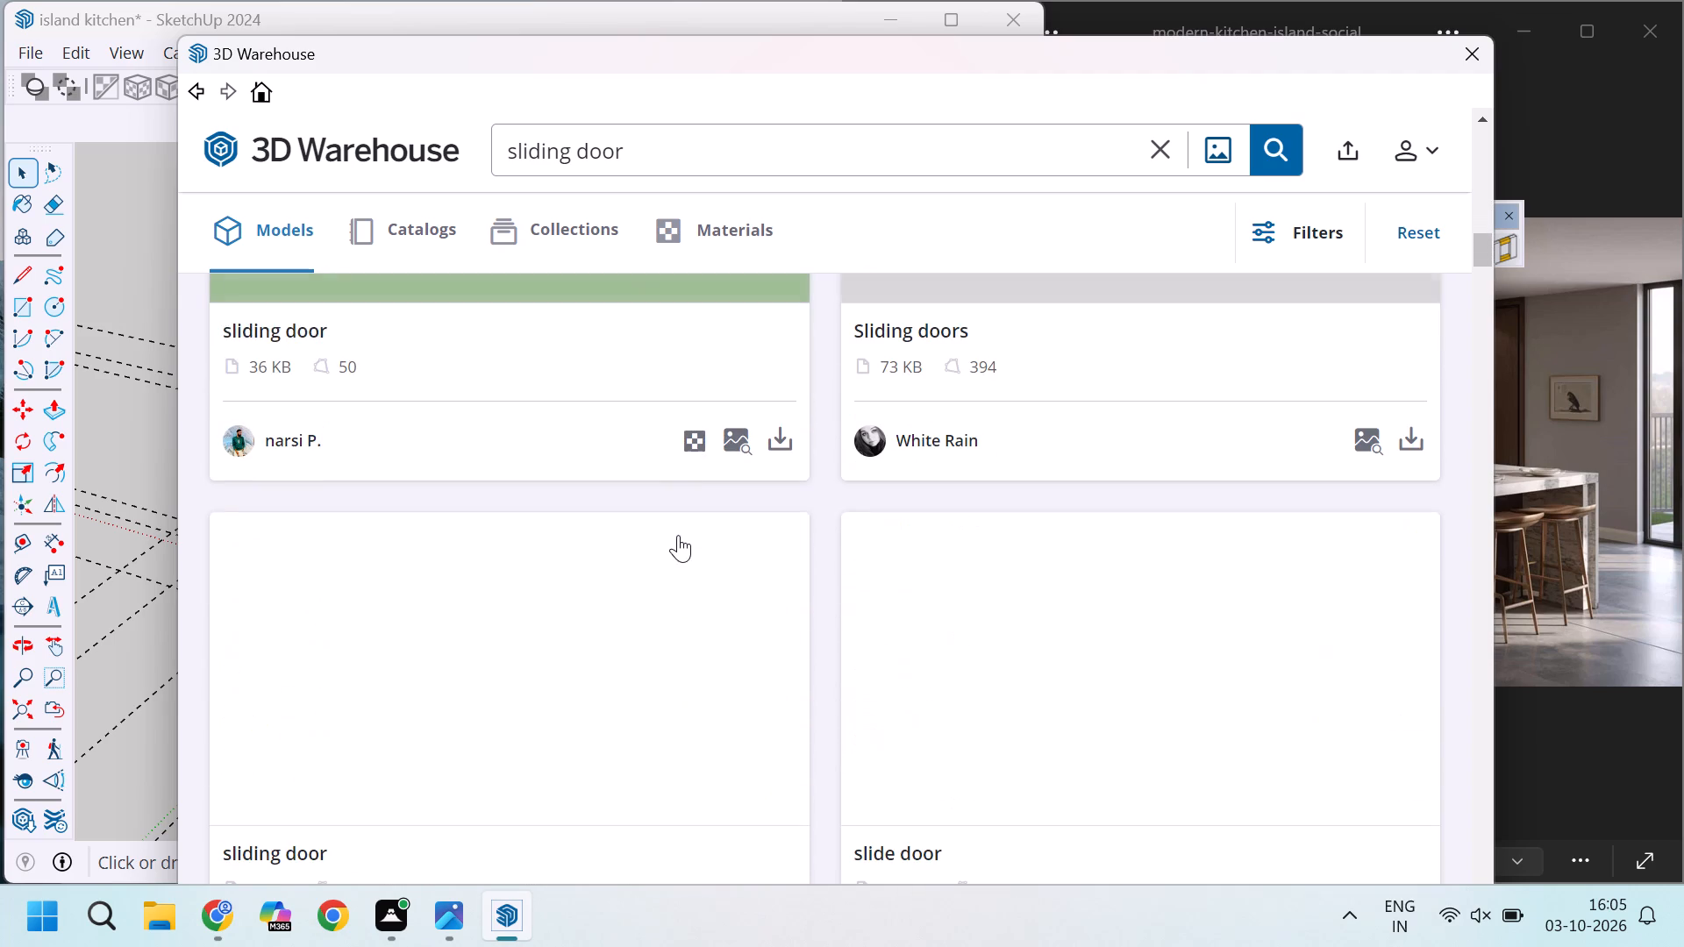
scroll(680, 535, down, 2)
scroll(680, 535, up, 5)
scroll(687, 535, down, 3)
scroll(689, 535, up, 3)
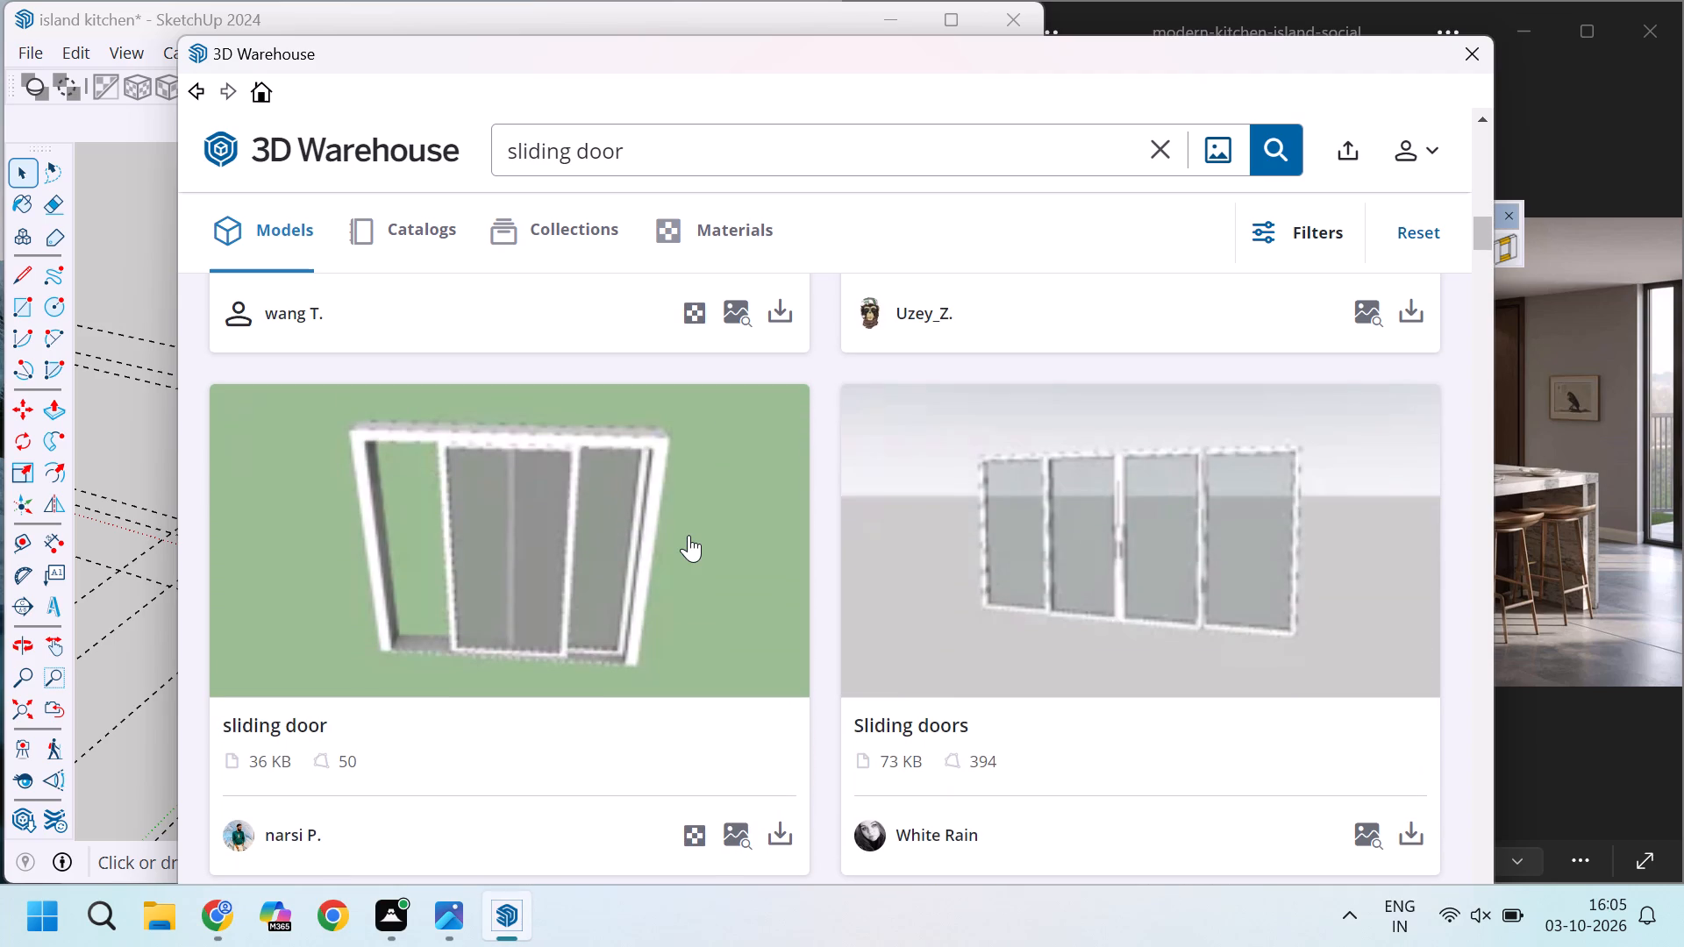
scroll(689, 535, up, 6)
scroll(699, 537, down, 2)
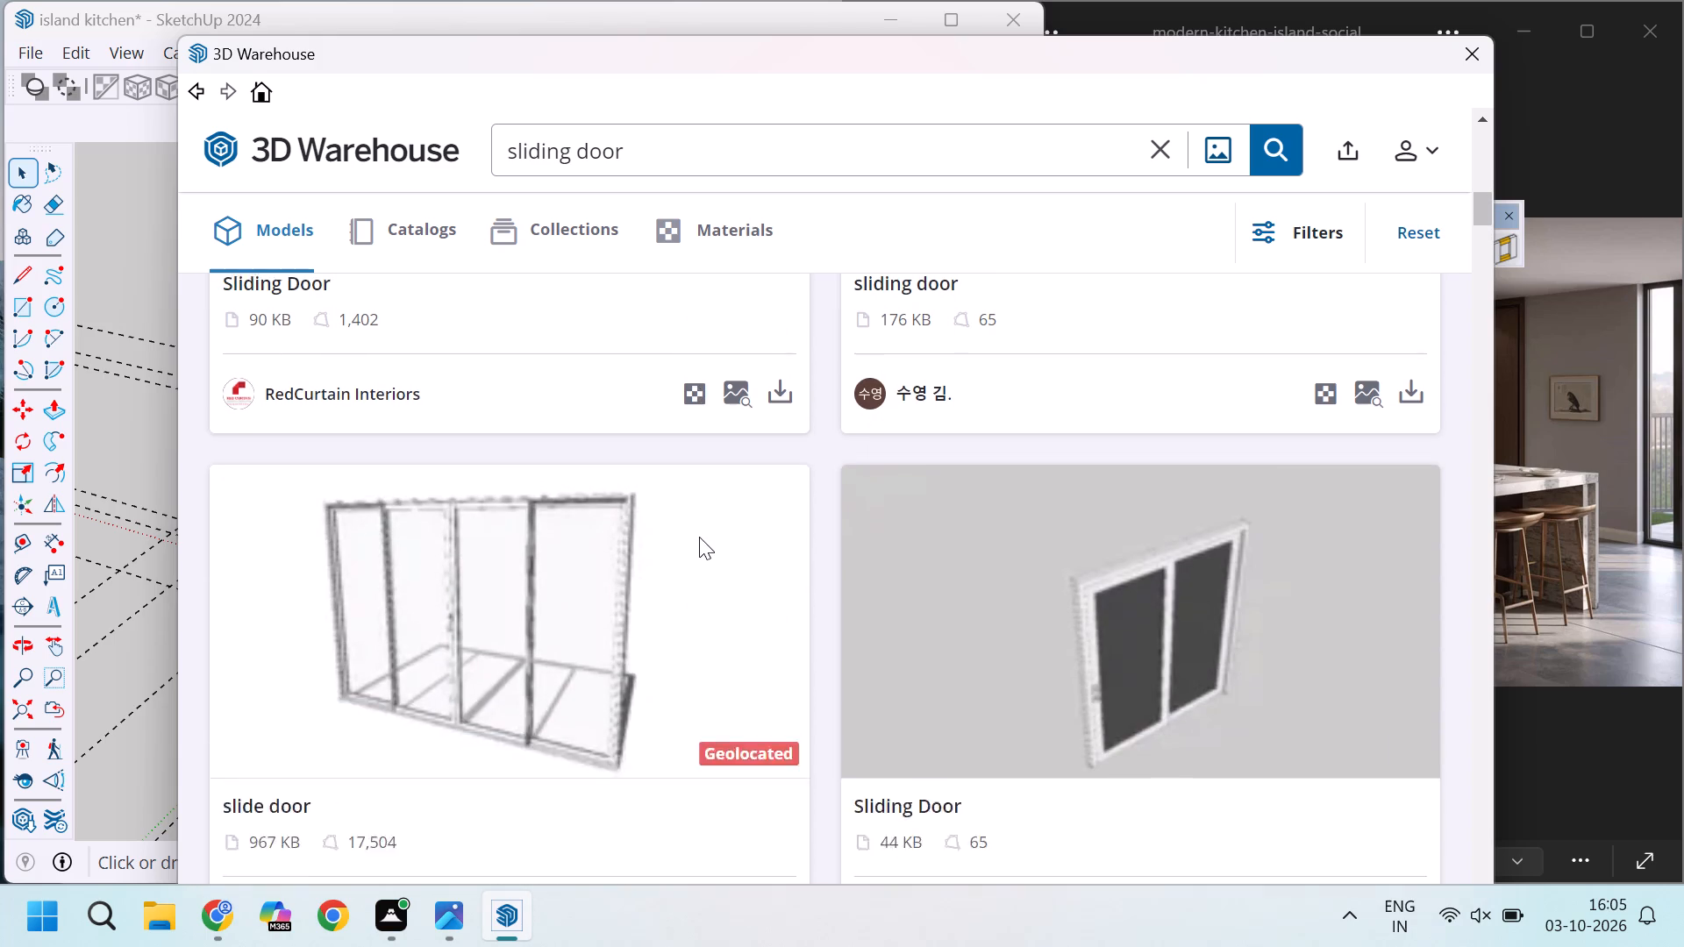
scroll(699, 537, up, 9)
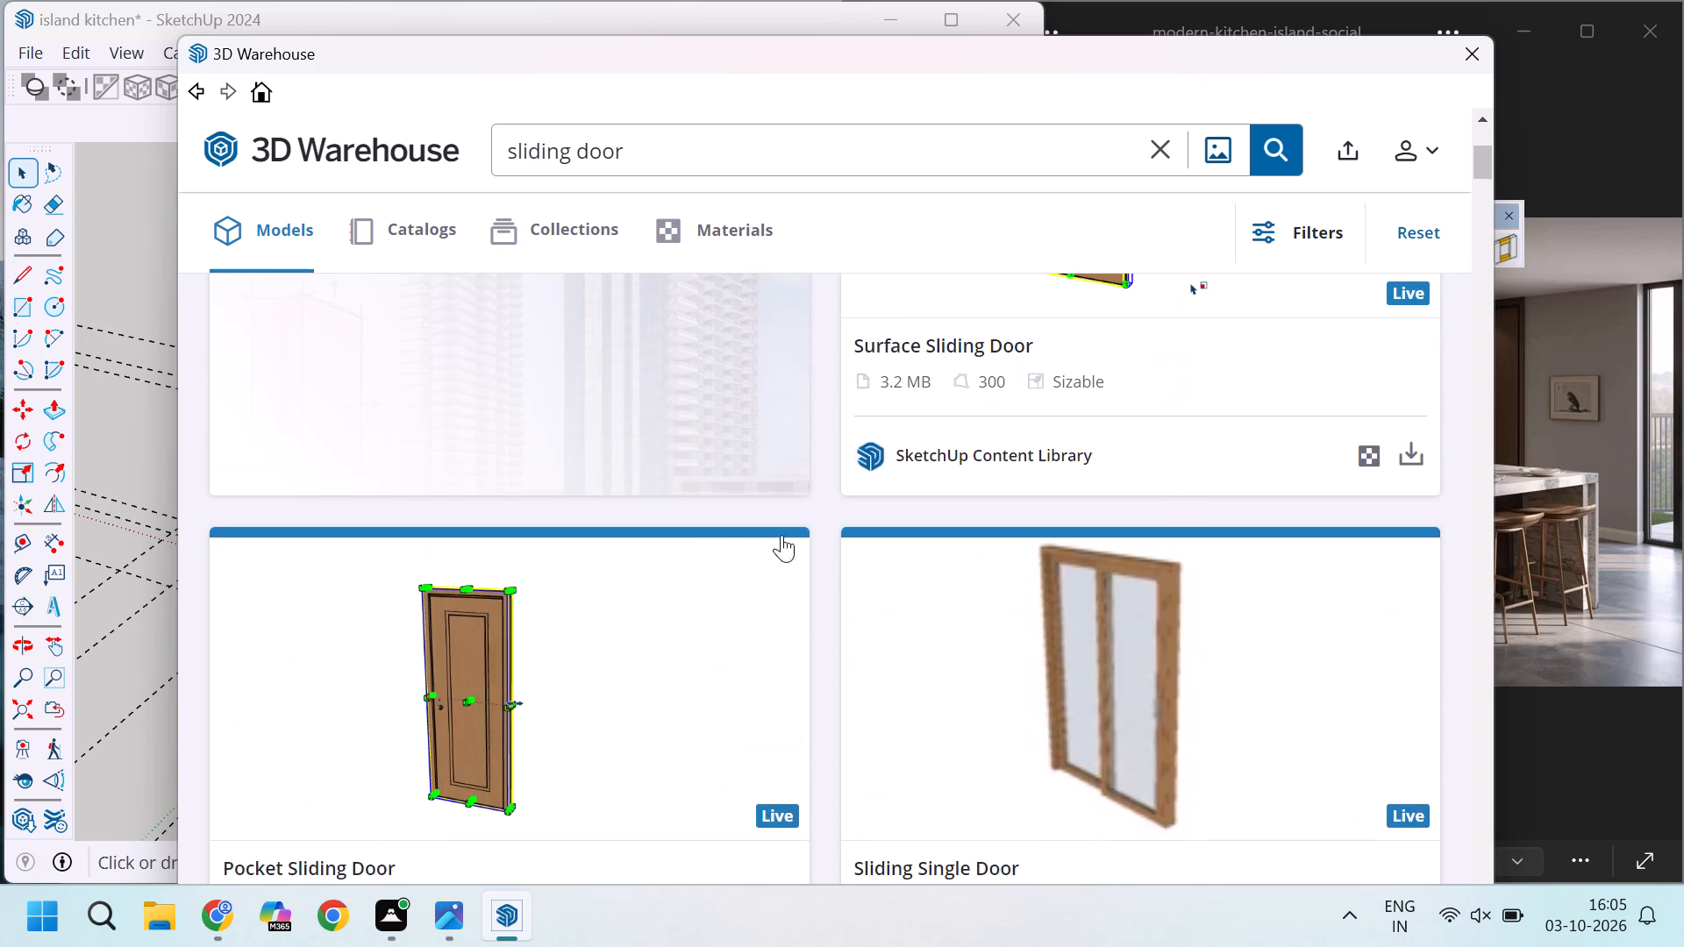
scroll(806, 535, down, 1)
scroll(806, 535, up, 3)
scroll(806, 535, down, 6)
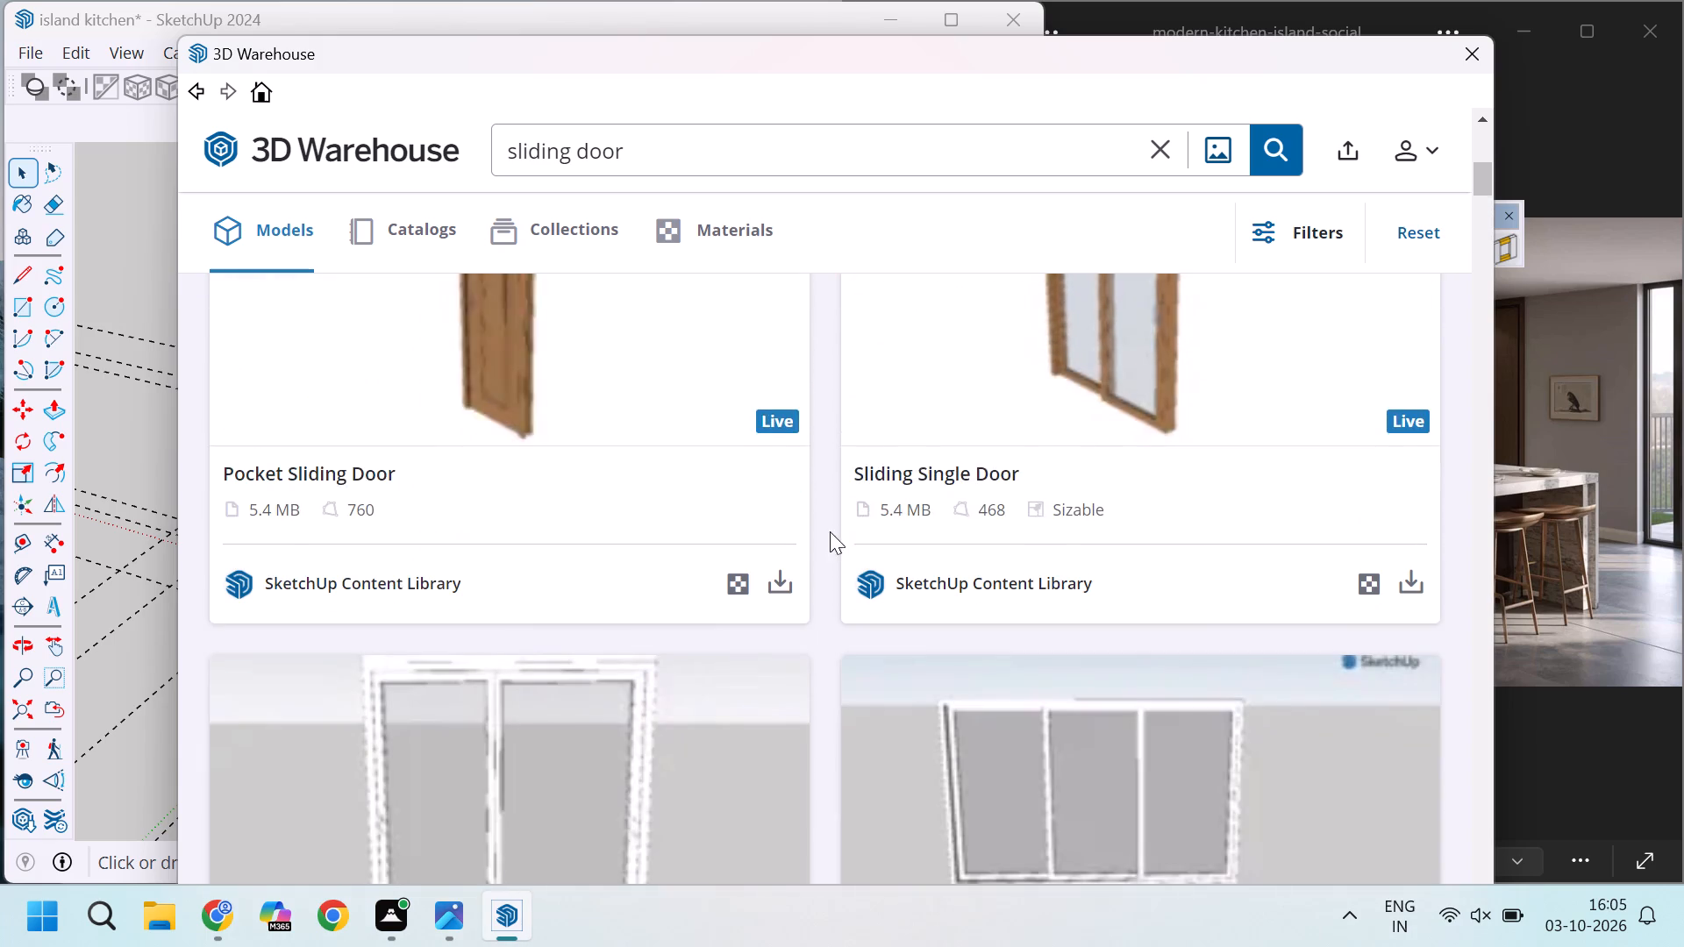
scroll(830, 531, down, 2)
scroll(960, 569, down, 2)
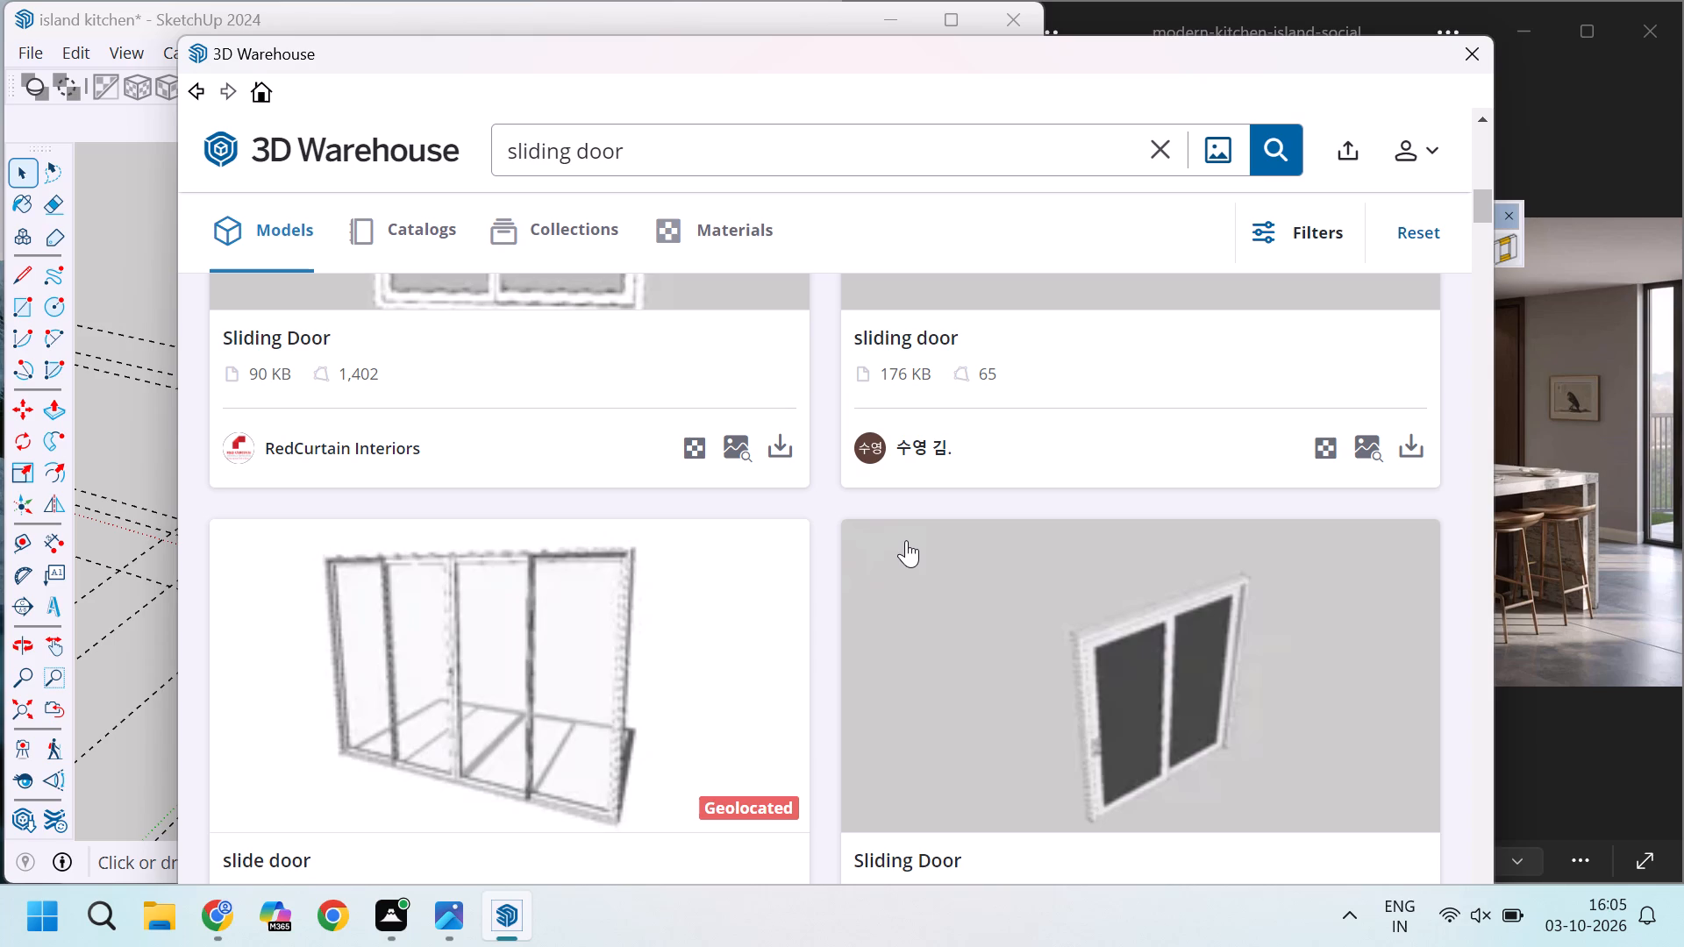
scroll(1047, 411, down, 5)
scroll(1046, 459, up, 3)
scroll(1046, 459, down, 8)
scroll(955, 504, down, 2)
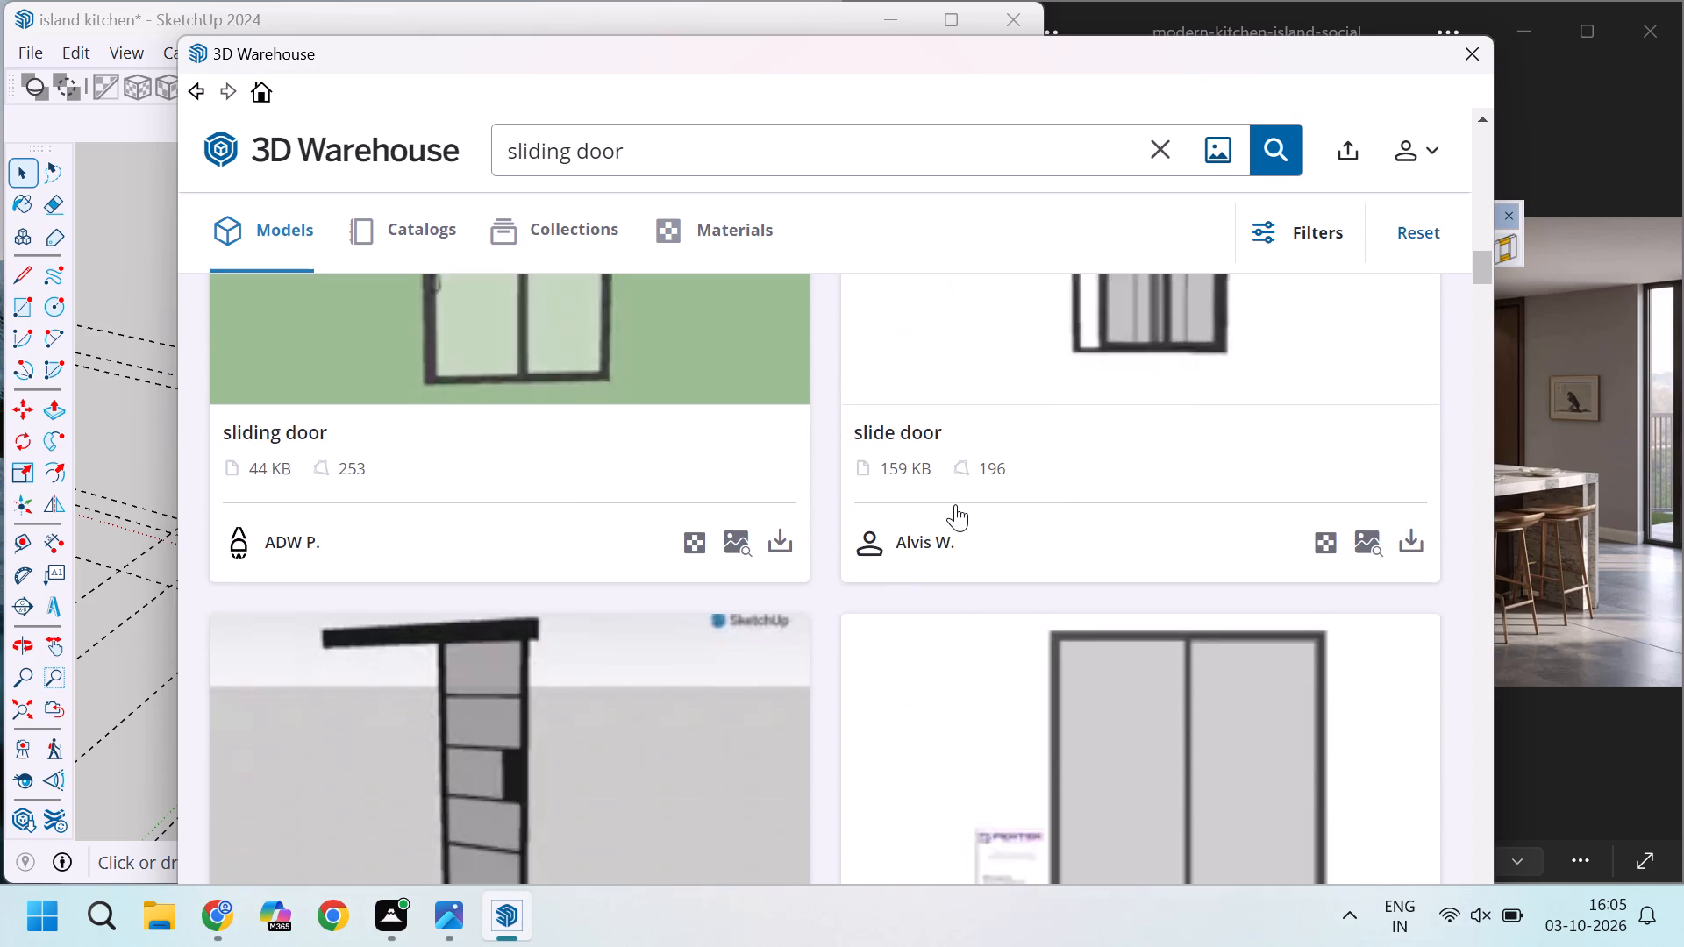
scroll(955, 504, down, 8)
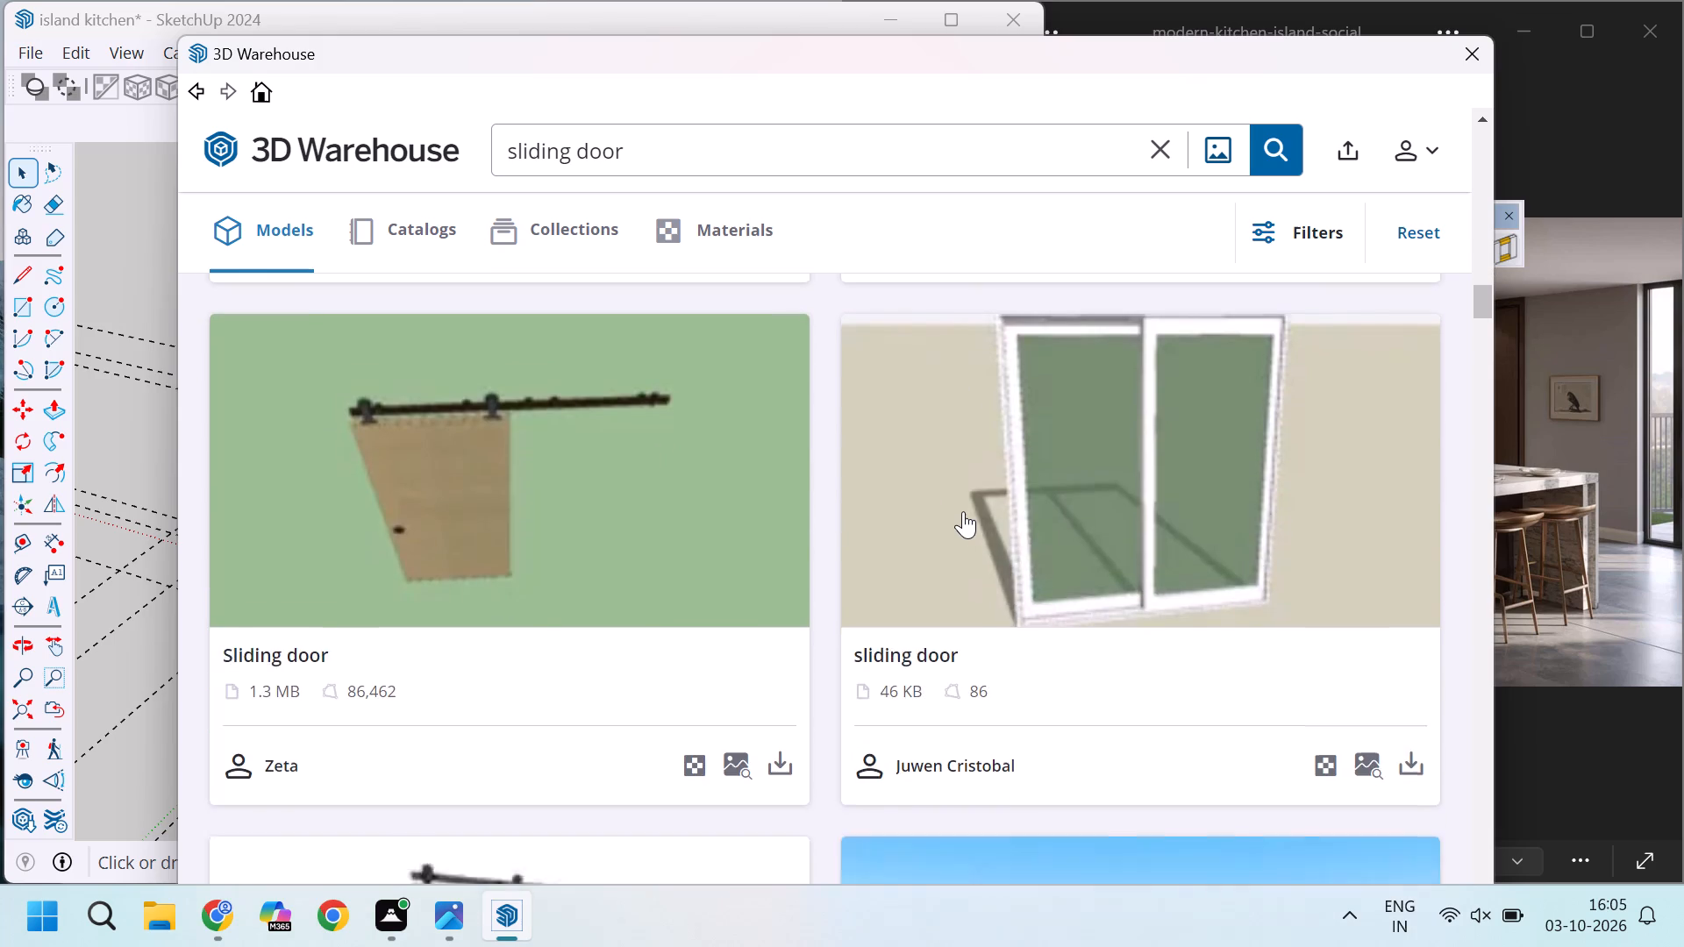
scroll(963, 511, up, 20)
scroll(963, 511, up, 9)
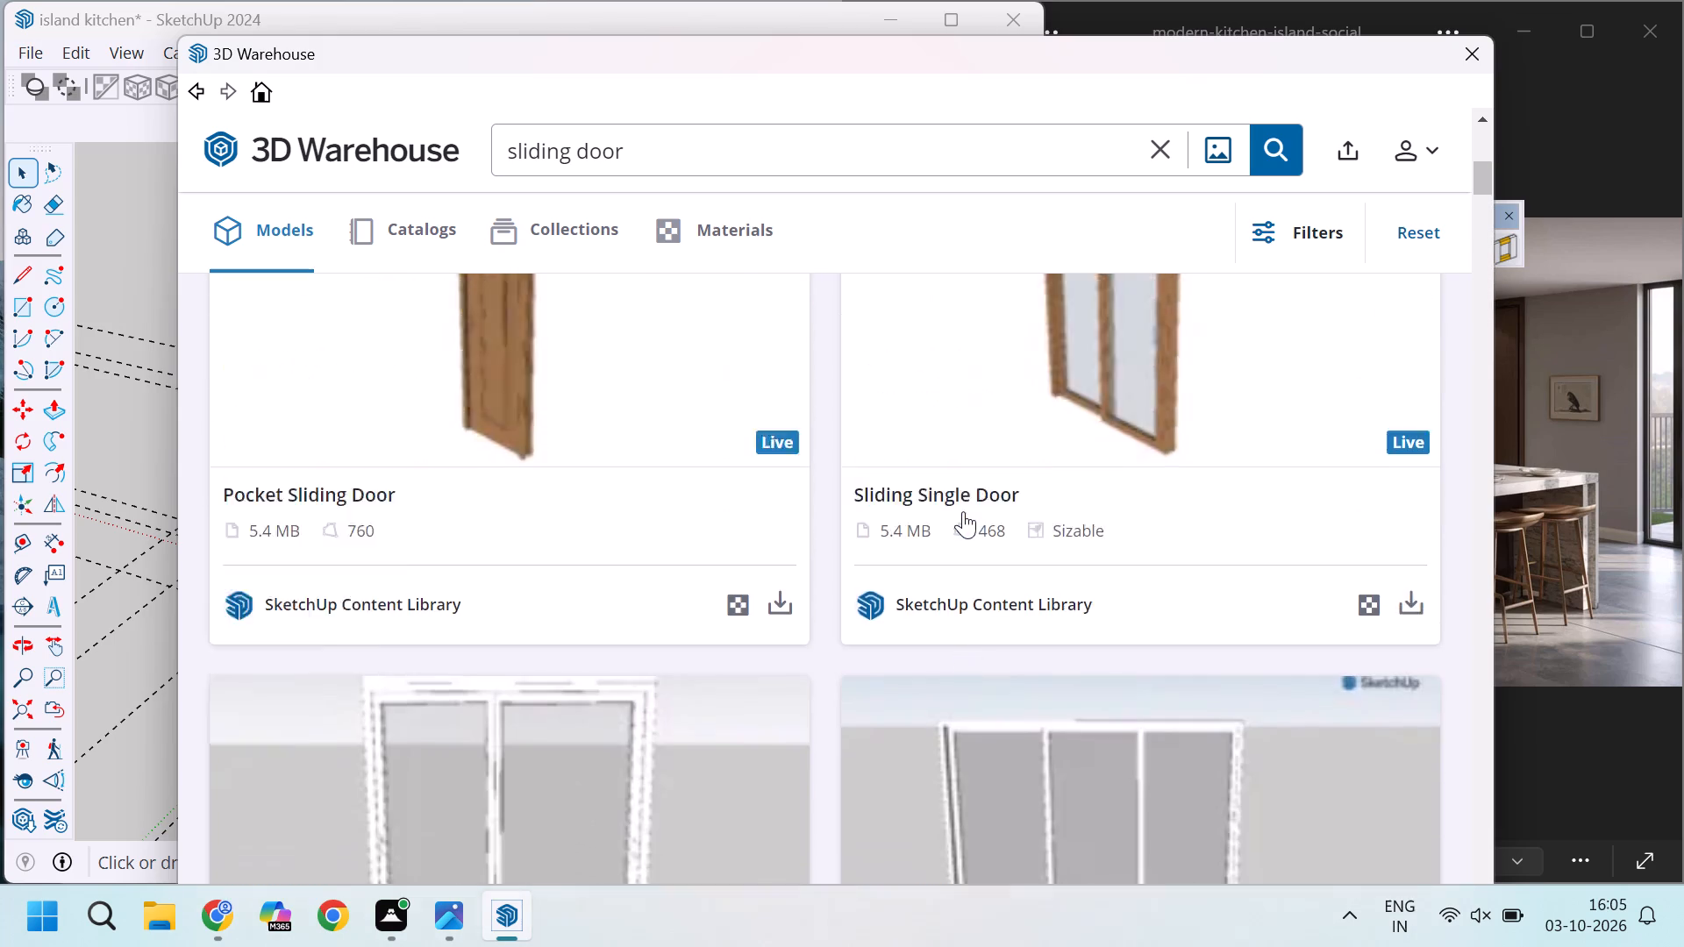
scroll(963, 511, up, 2)
scroll(963, 511, down, 20)
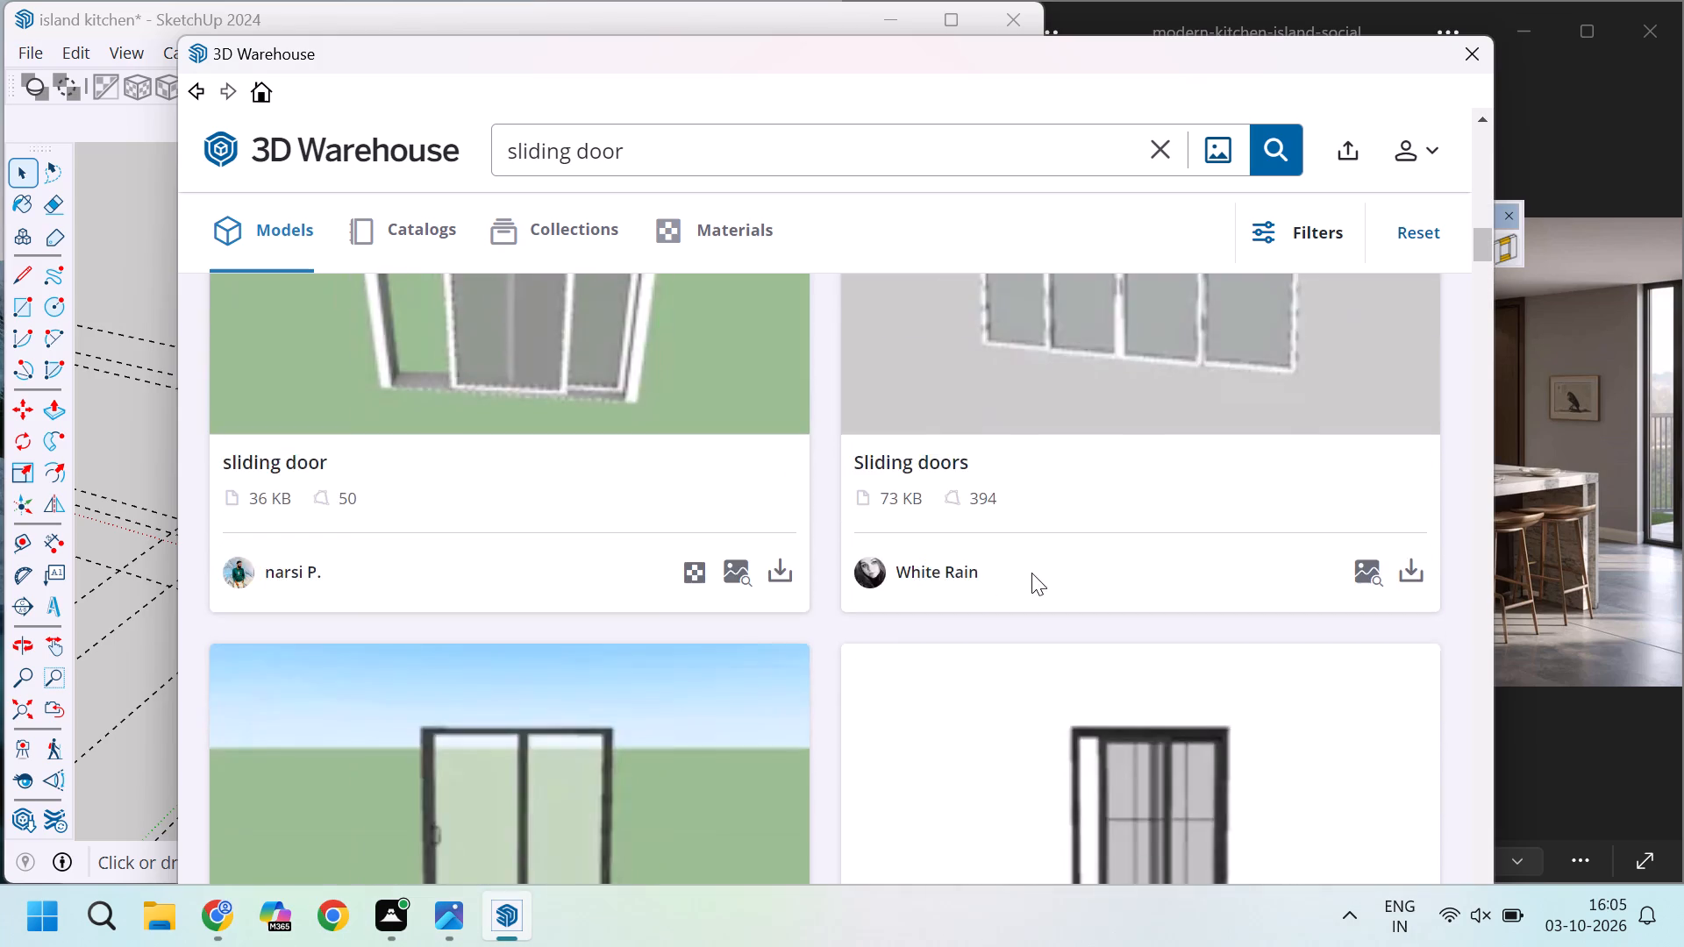
scroll(1031, 573, down, 17)
scroll(1037, 575, down, 5)
scroll(1037, 575, up, 2)
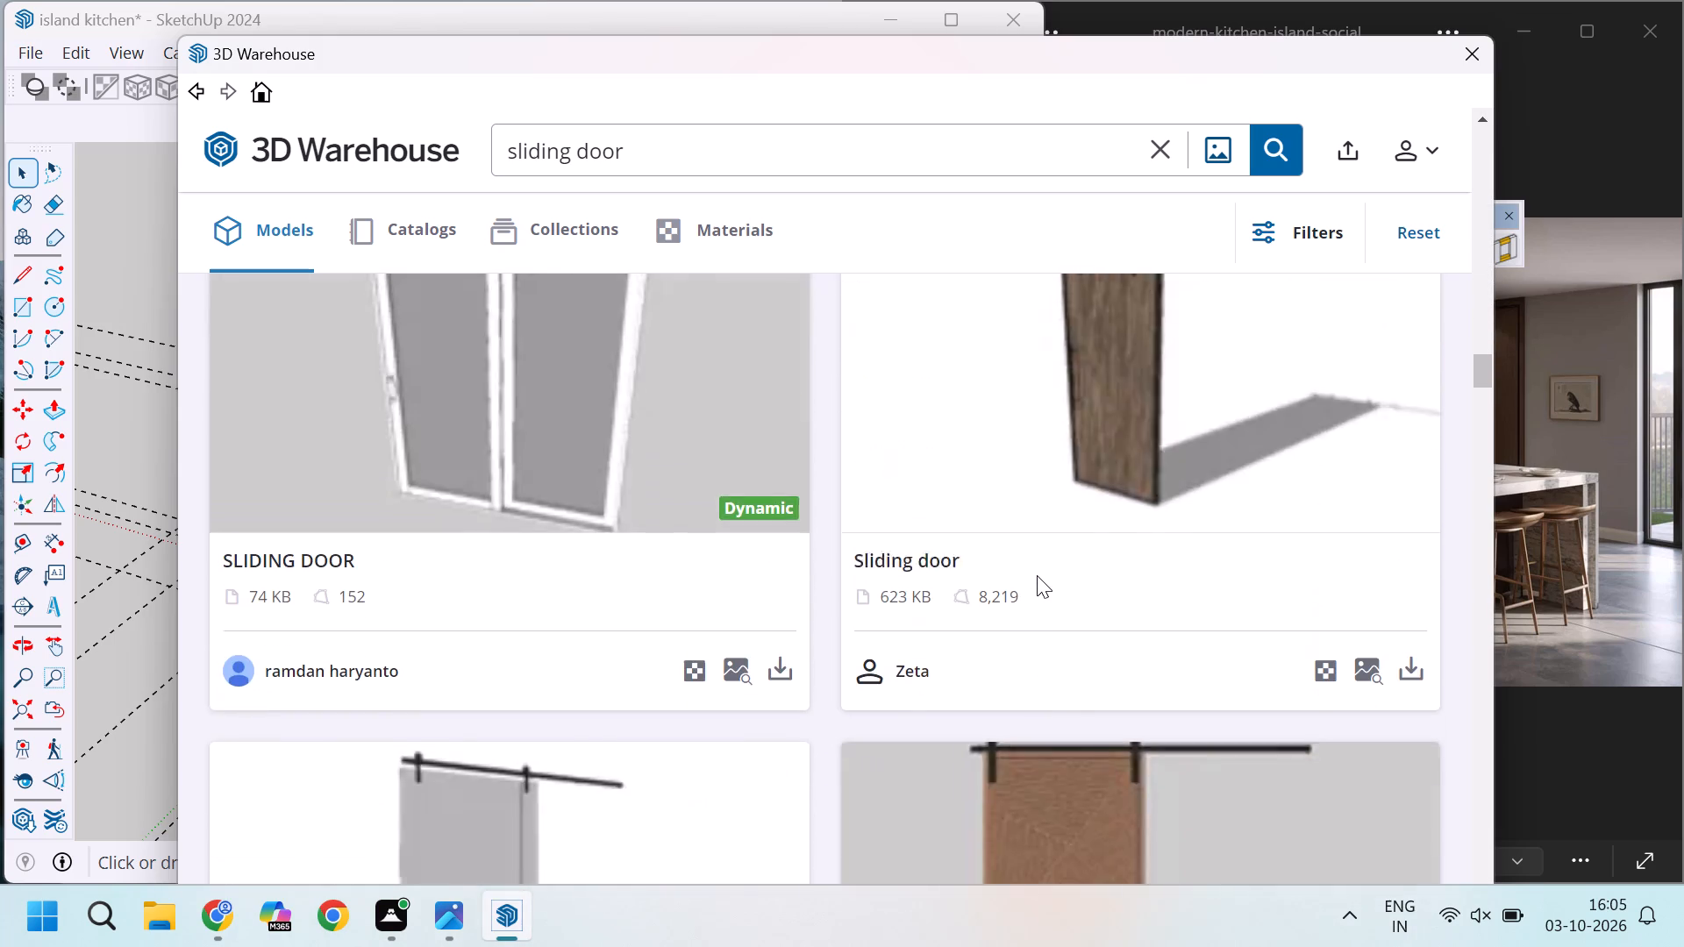
scroll(1037, 575, up, 1)
scroll(1037, 575, down, 8)
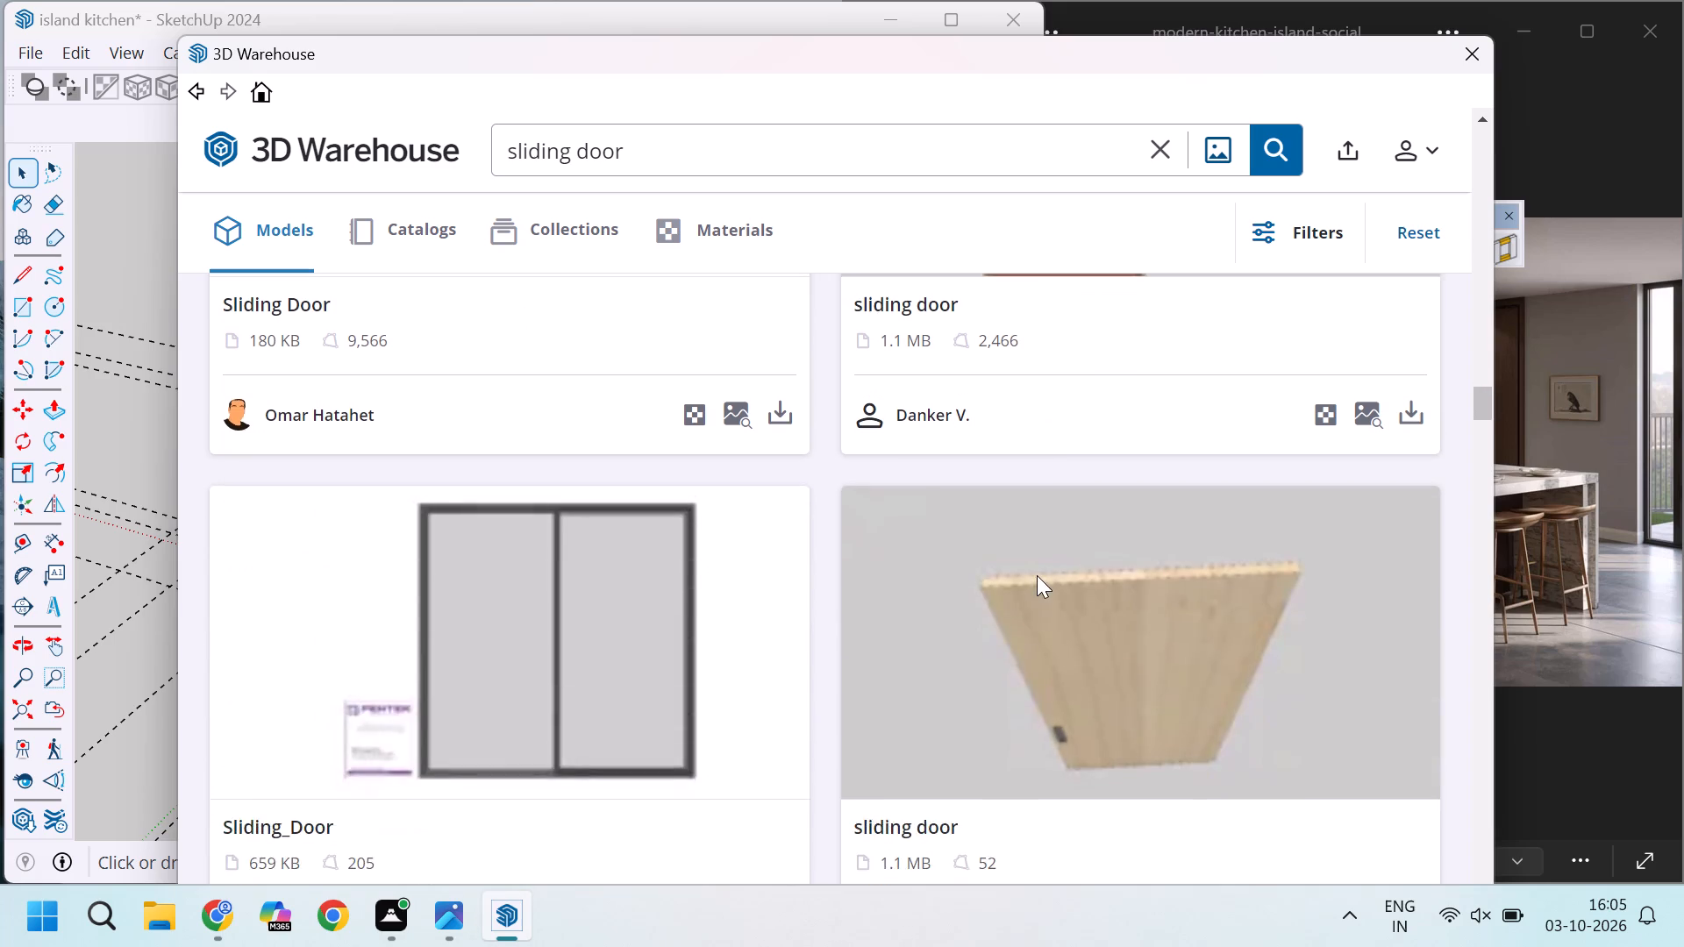
scroll(1037, 575, down, 3)
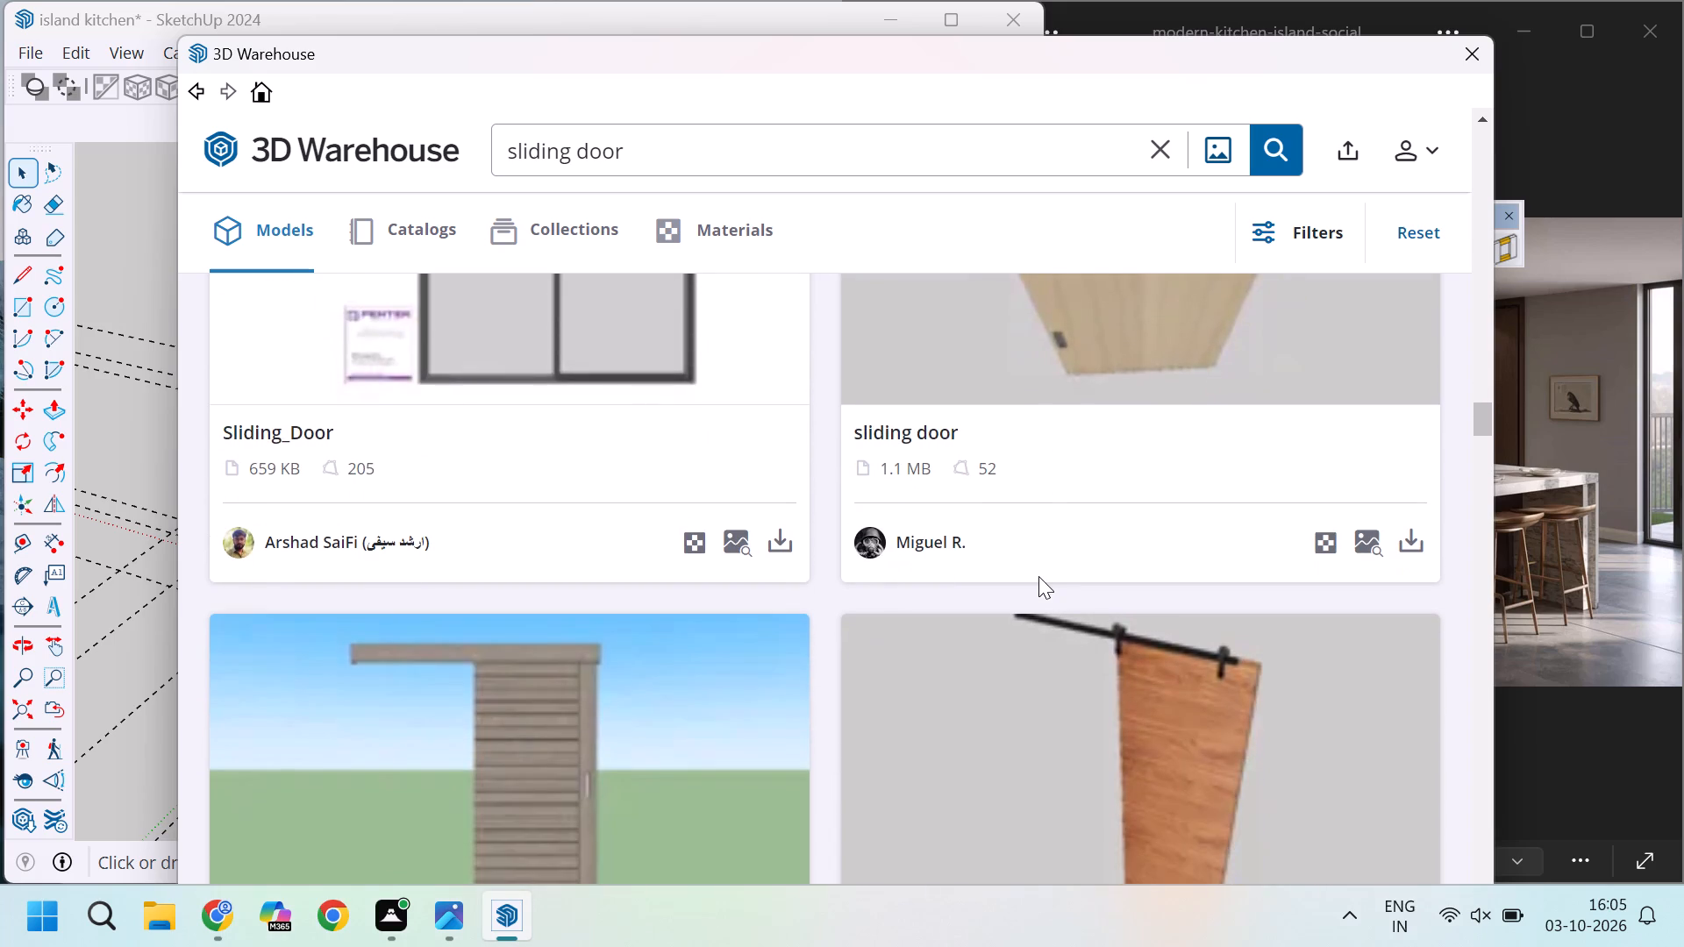
scroll(1038, 576, down, 3)
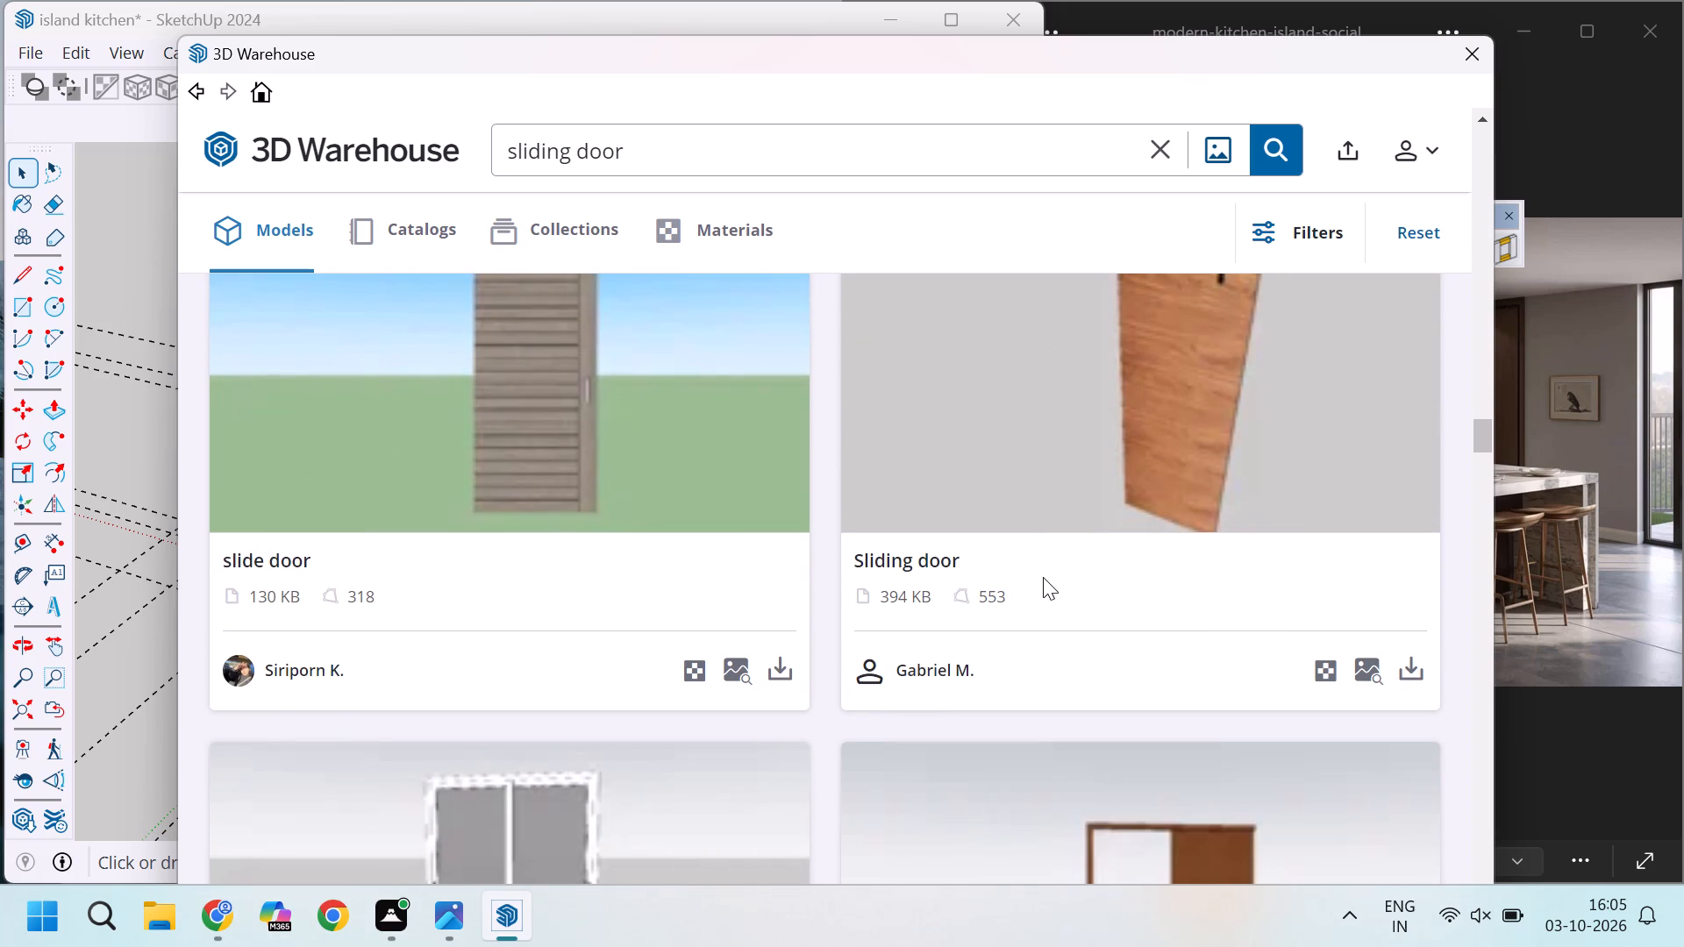
scroll(1043, 577, down, 1)
scroll(1043, 577, up, 4)
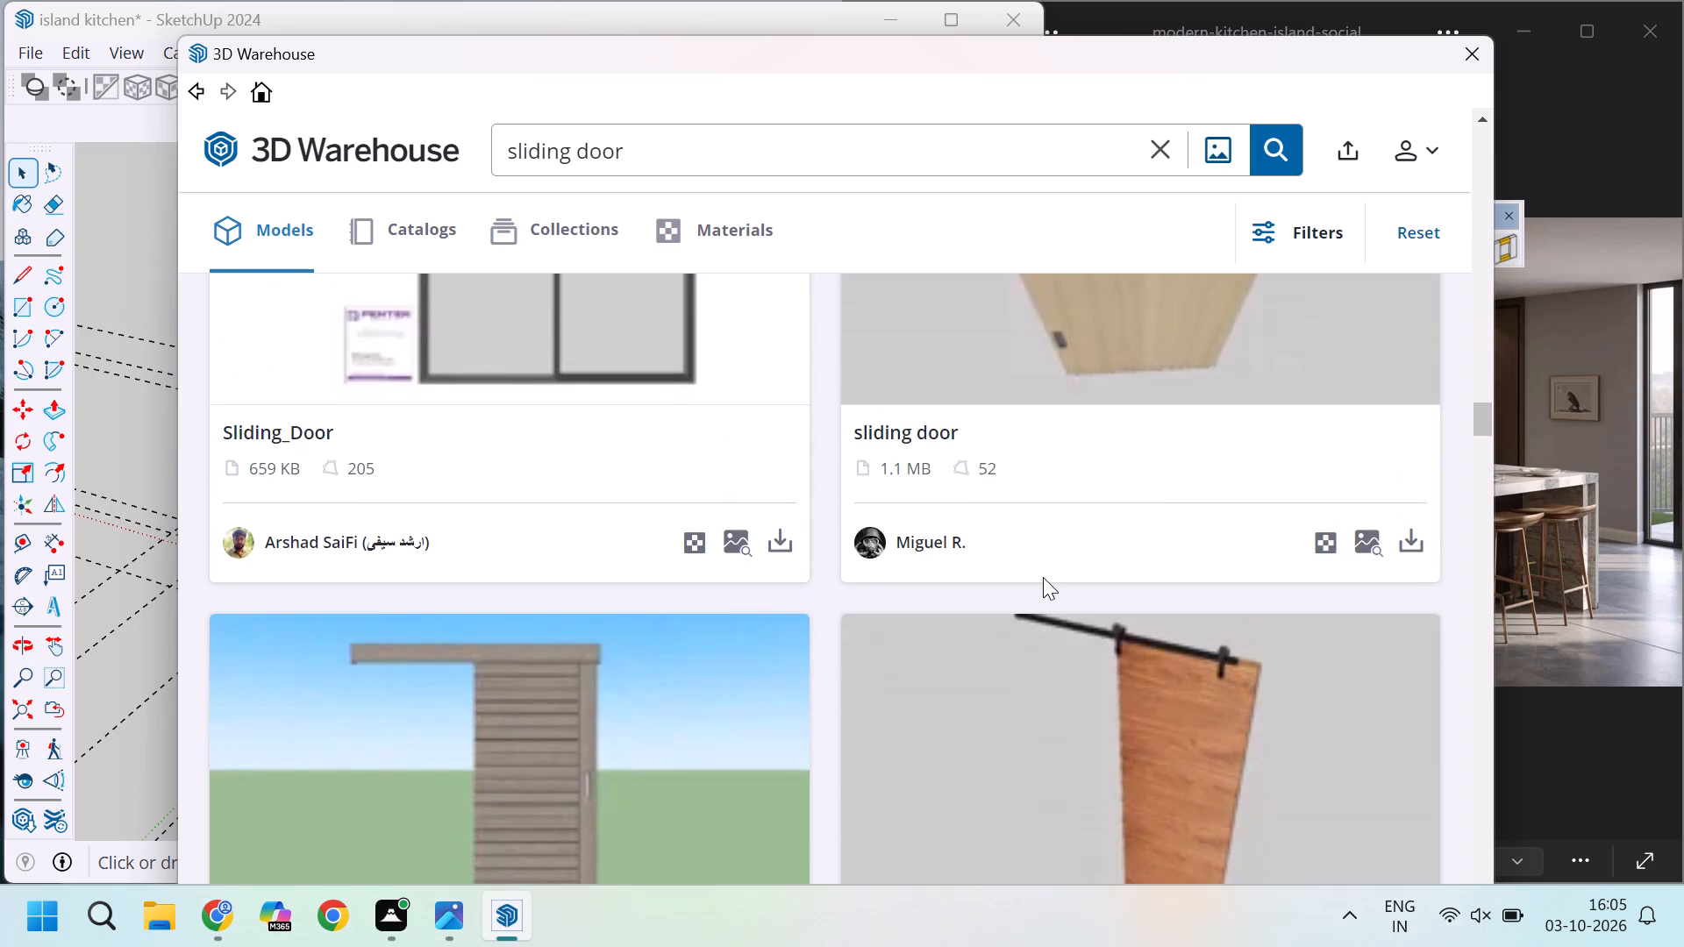
scroll(1043, 577, up, 2)
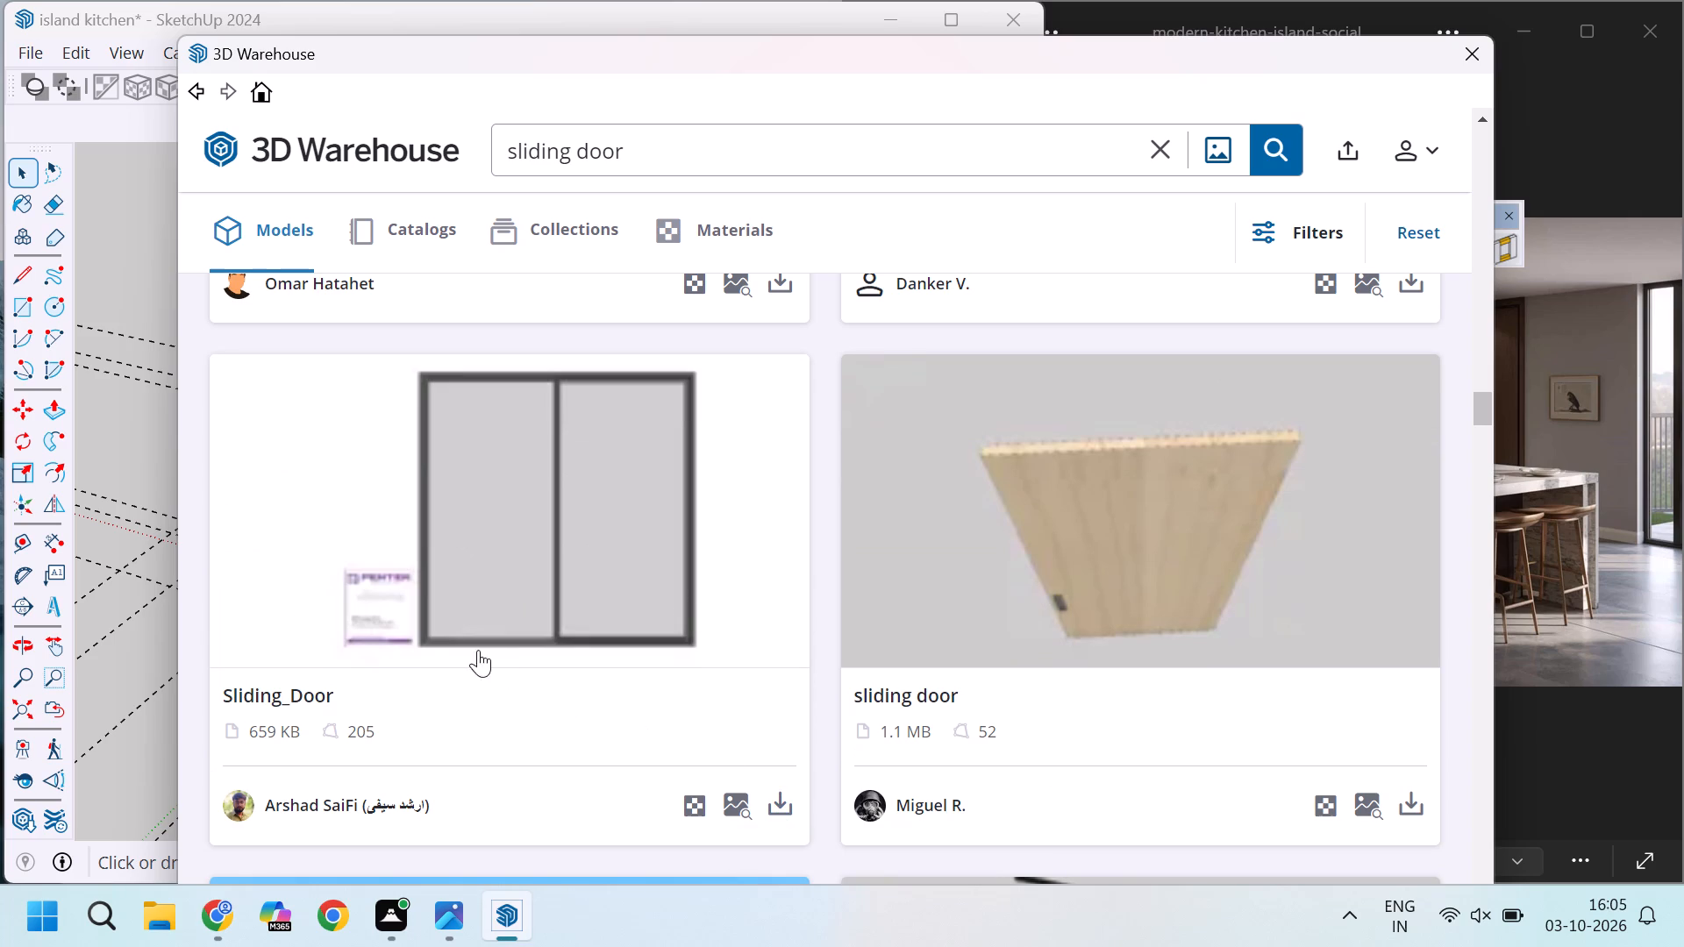
Download the dark-framed two-panel Sliding_Door model into the kitchen file and place it outside the room, beyond the wall with the opening.
click(793, 807)
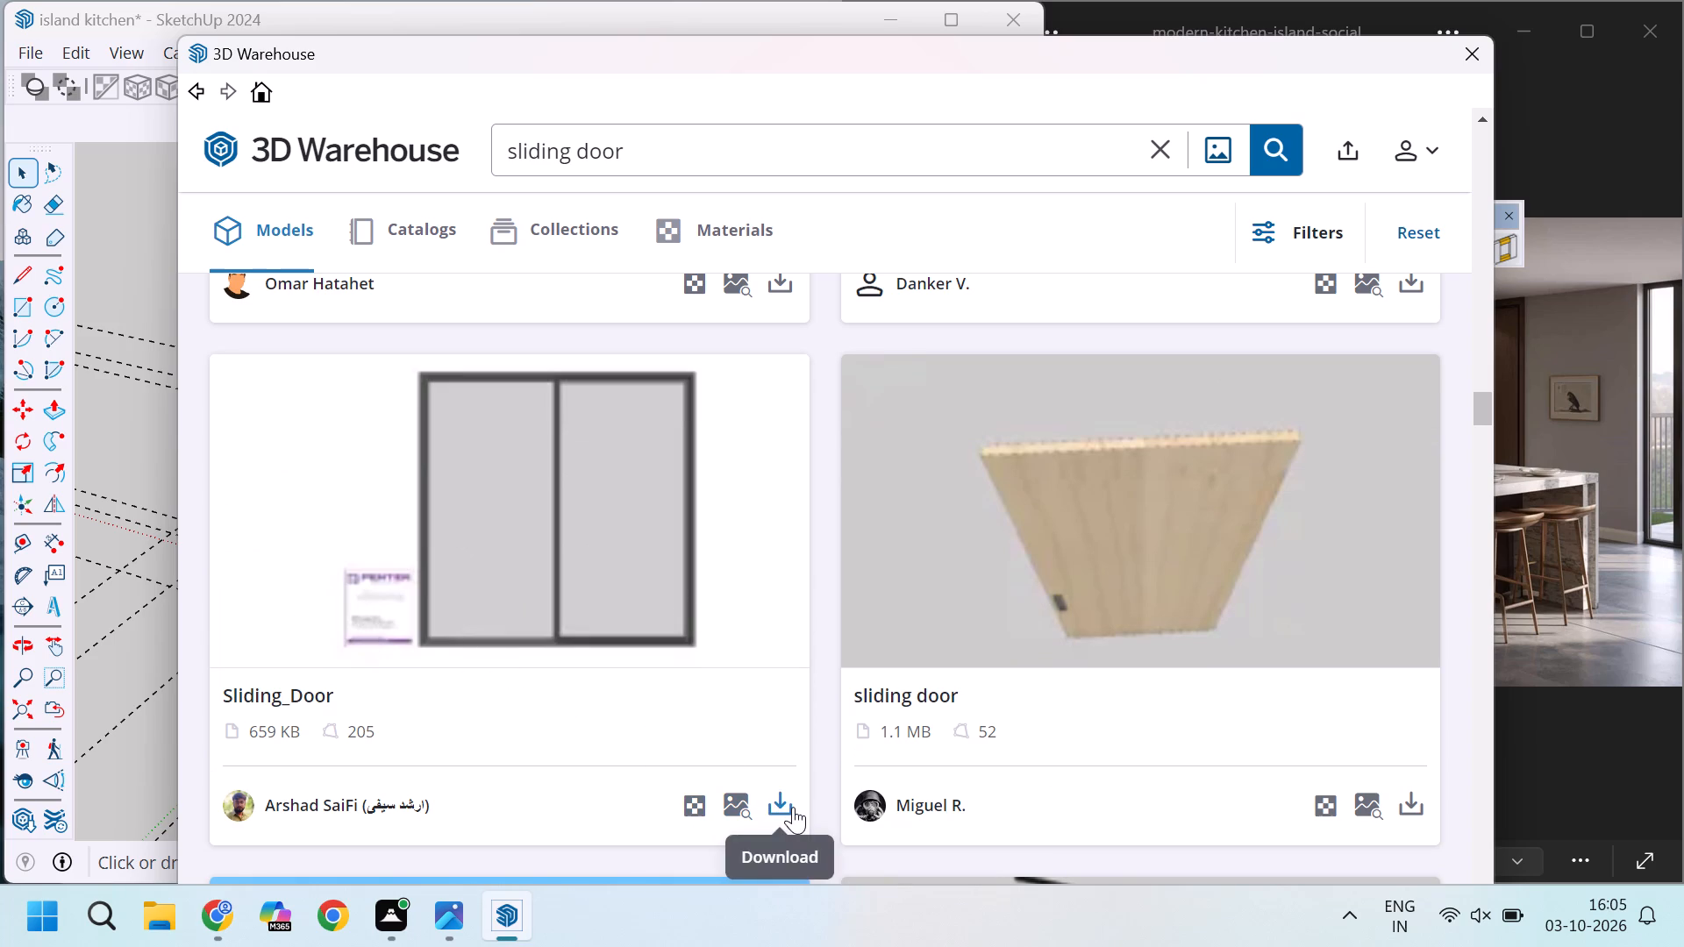
click(771, 518)
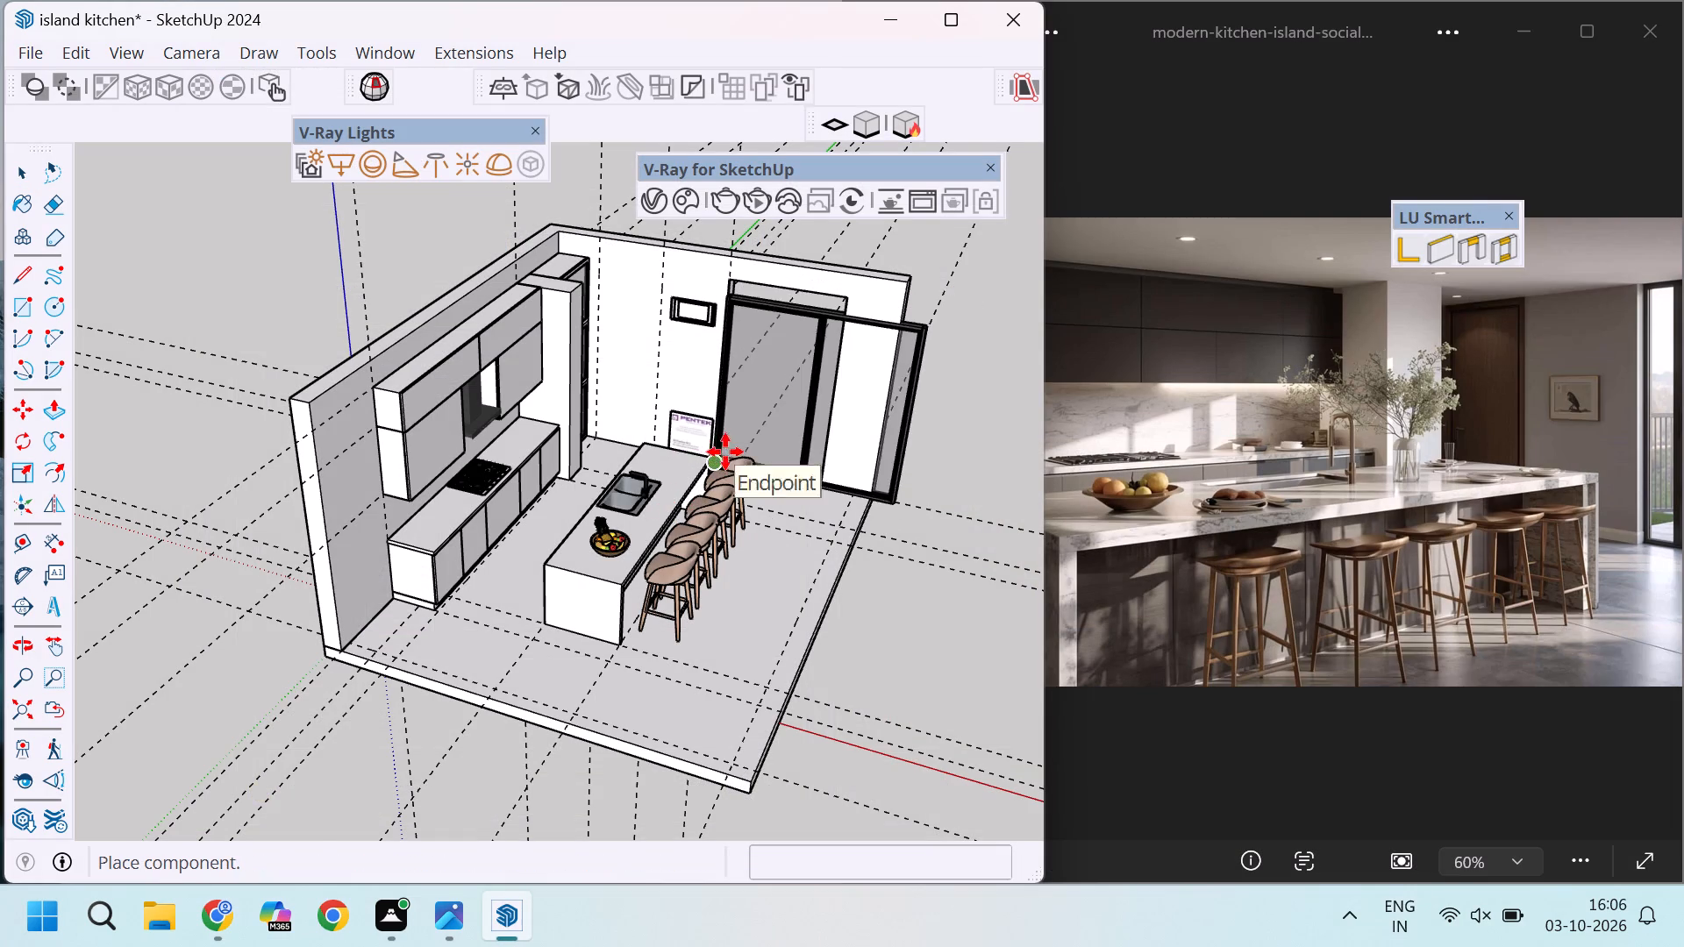
scroll(760, 446, up, 3)
scroll(700, 446, down, 4)
scroll(913, 452, up, 4)
click(913, 449)
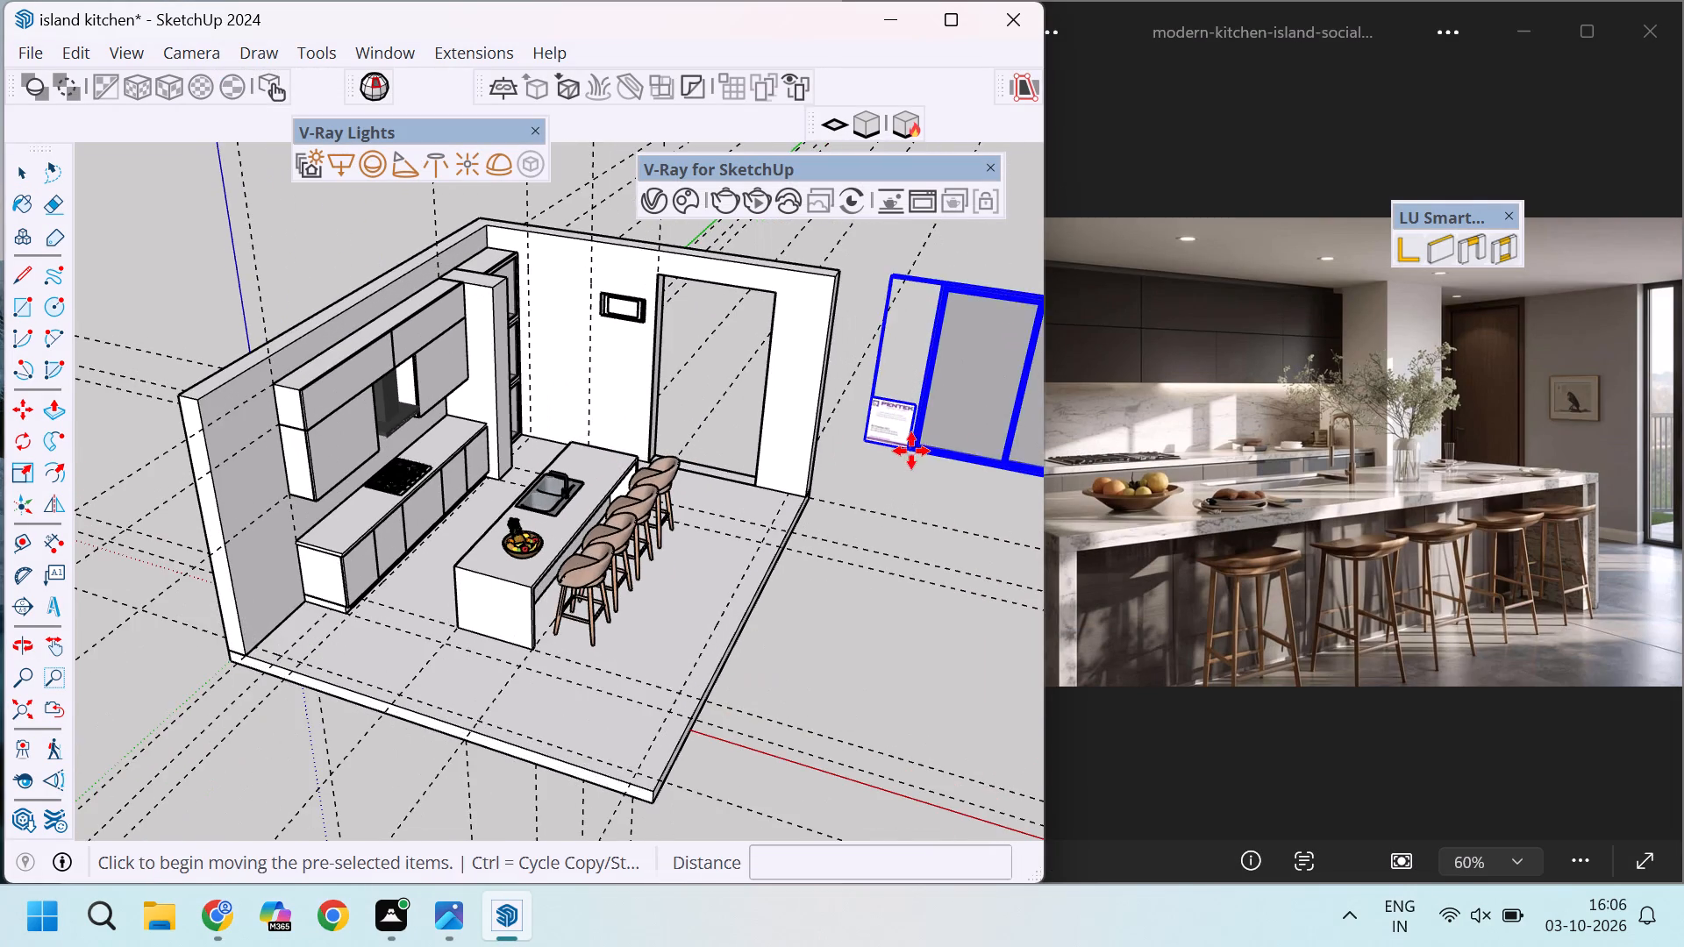
Inside the sliding door component, delete the PENTEK information board beside the frame and finish editing the component.
scroll(911, 451, up, 4)
key(space)
double_click(941, 390)
scroll(912, 395, up, 4)
click(896, 388)
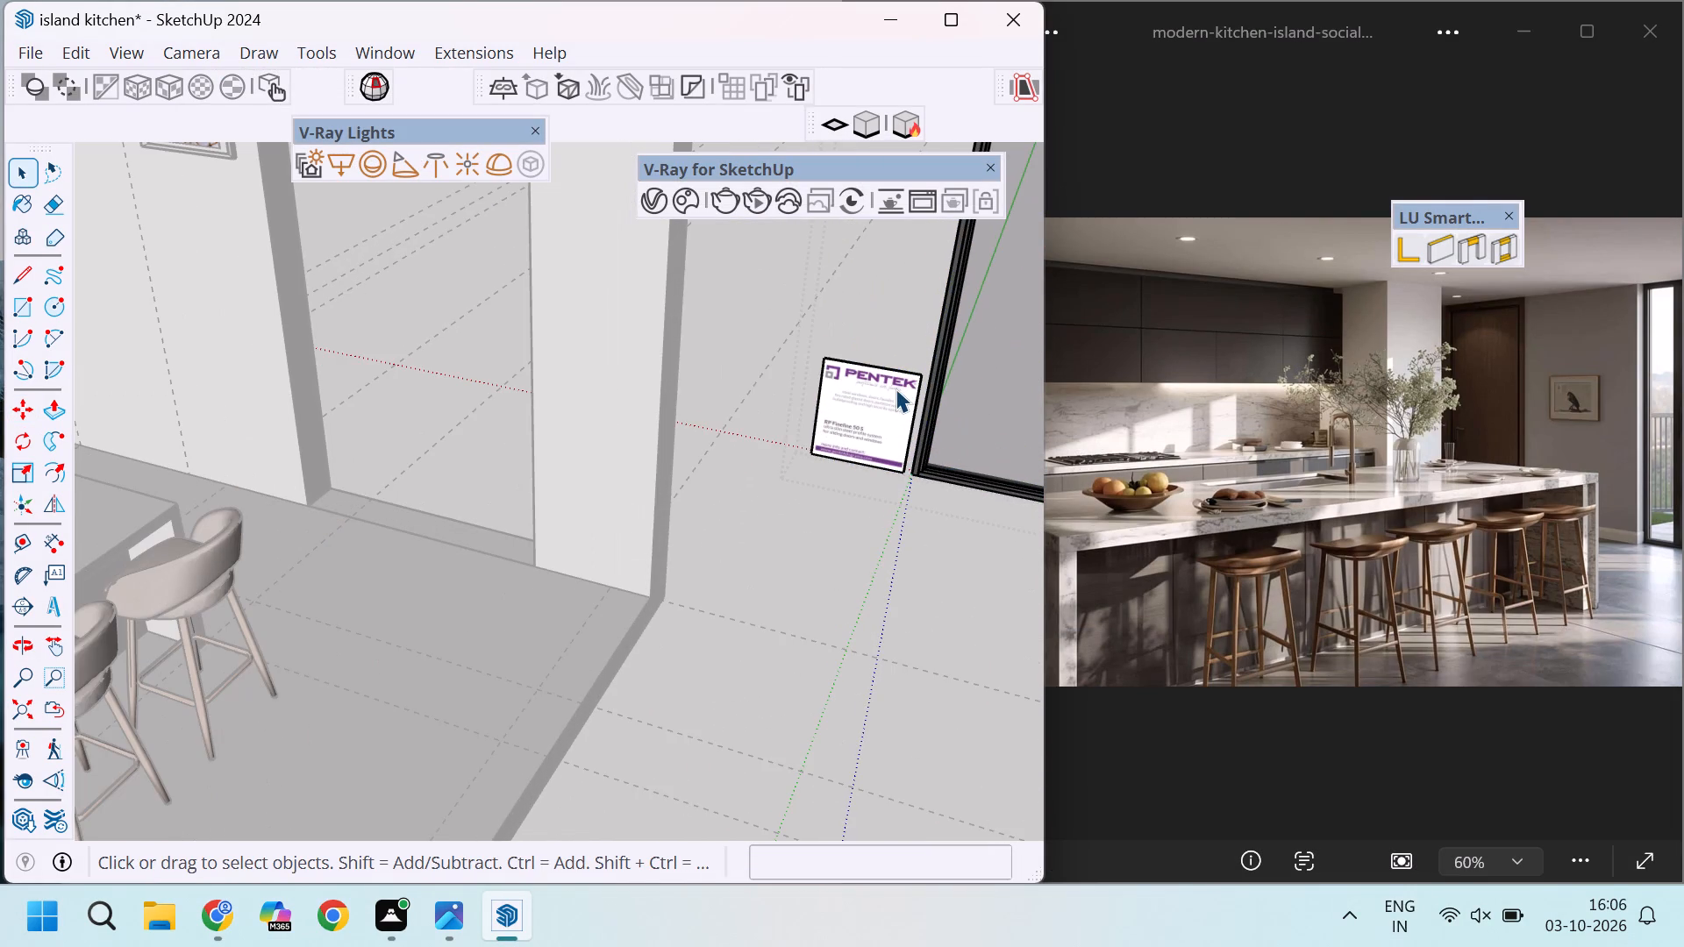
key(Delete)
scroll(767, 379, down, 16)
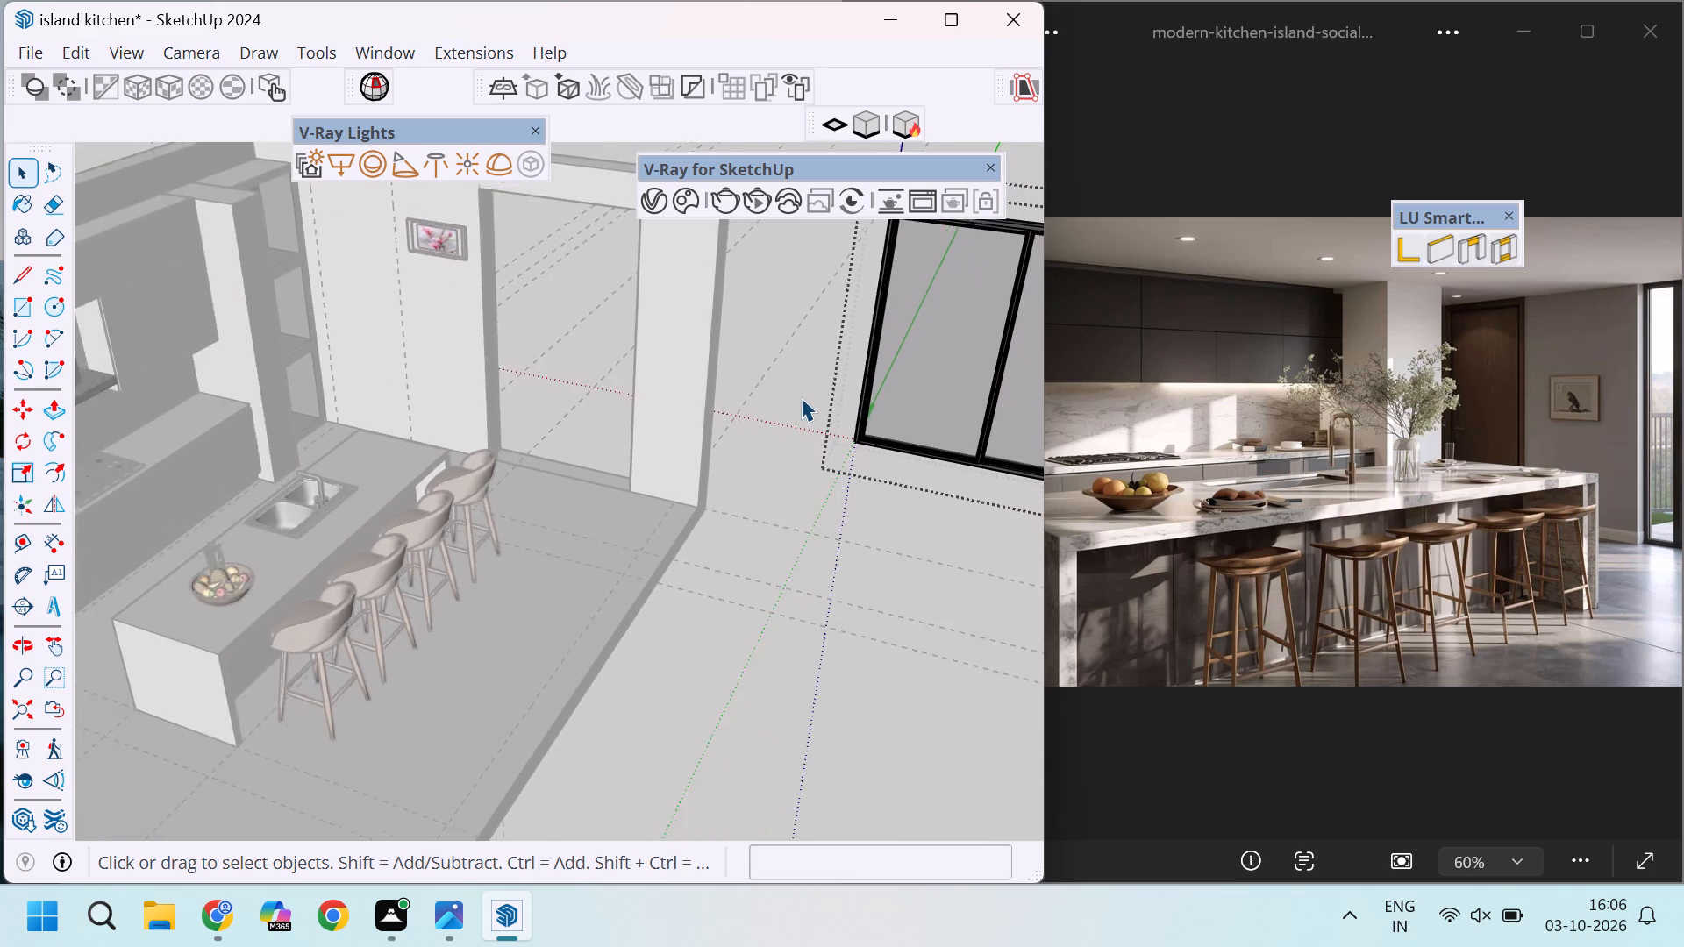
scroll(801, 397, down, 15)
scroll(945, 376, up, 20)
scroll(945, 376, up, 2)
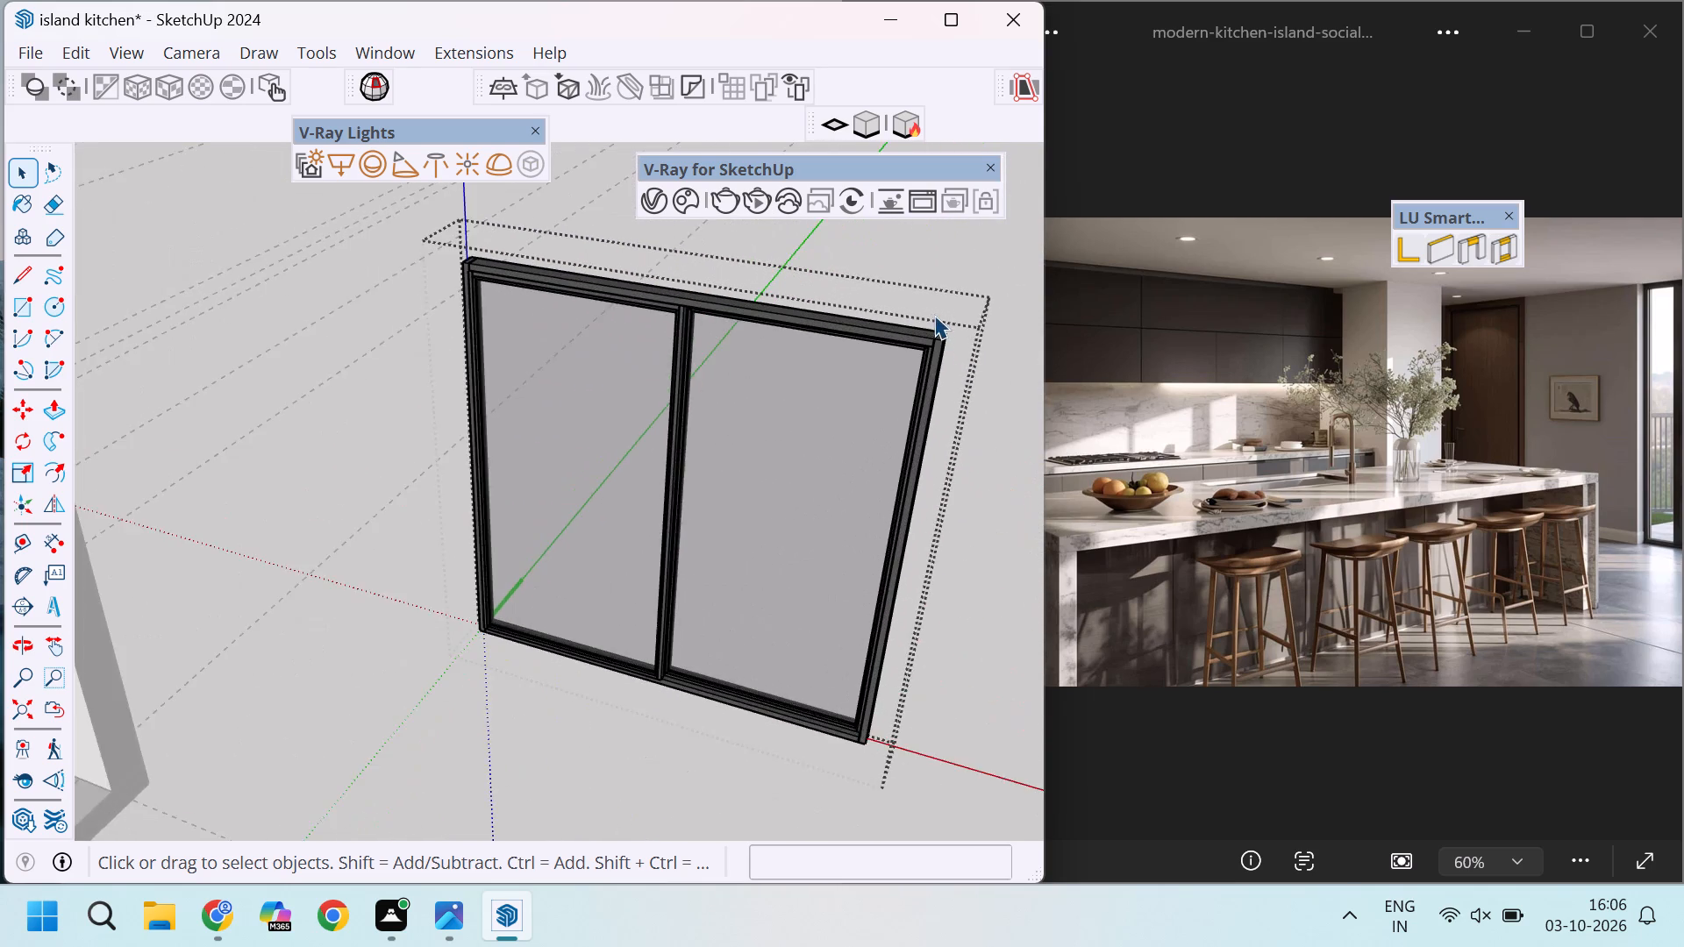
scroll(946, 456, up, 4)
scroll(910, 542, down, 19)
click(956, 331)
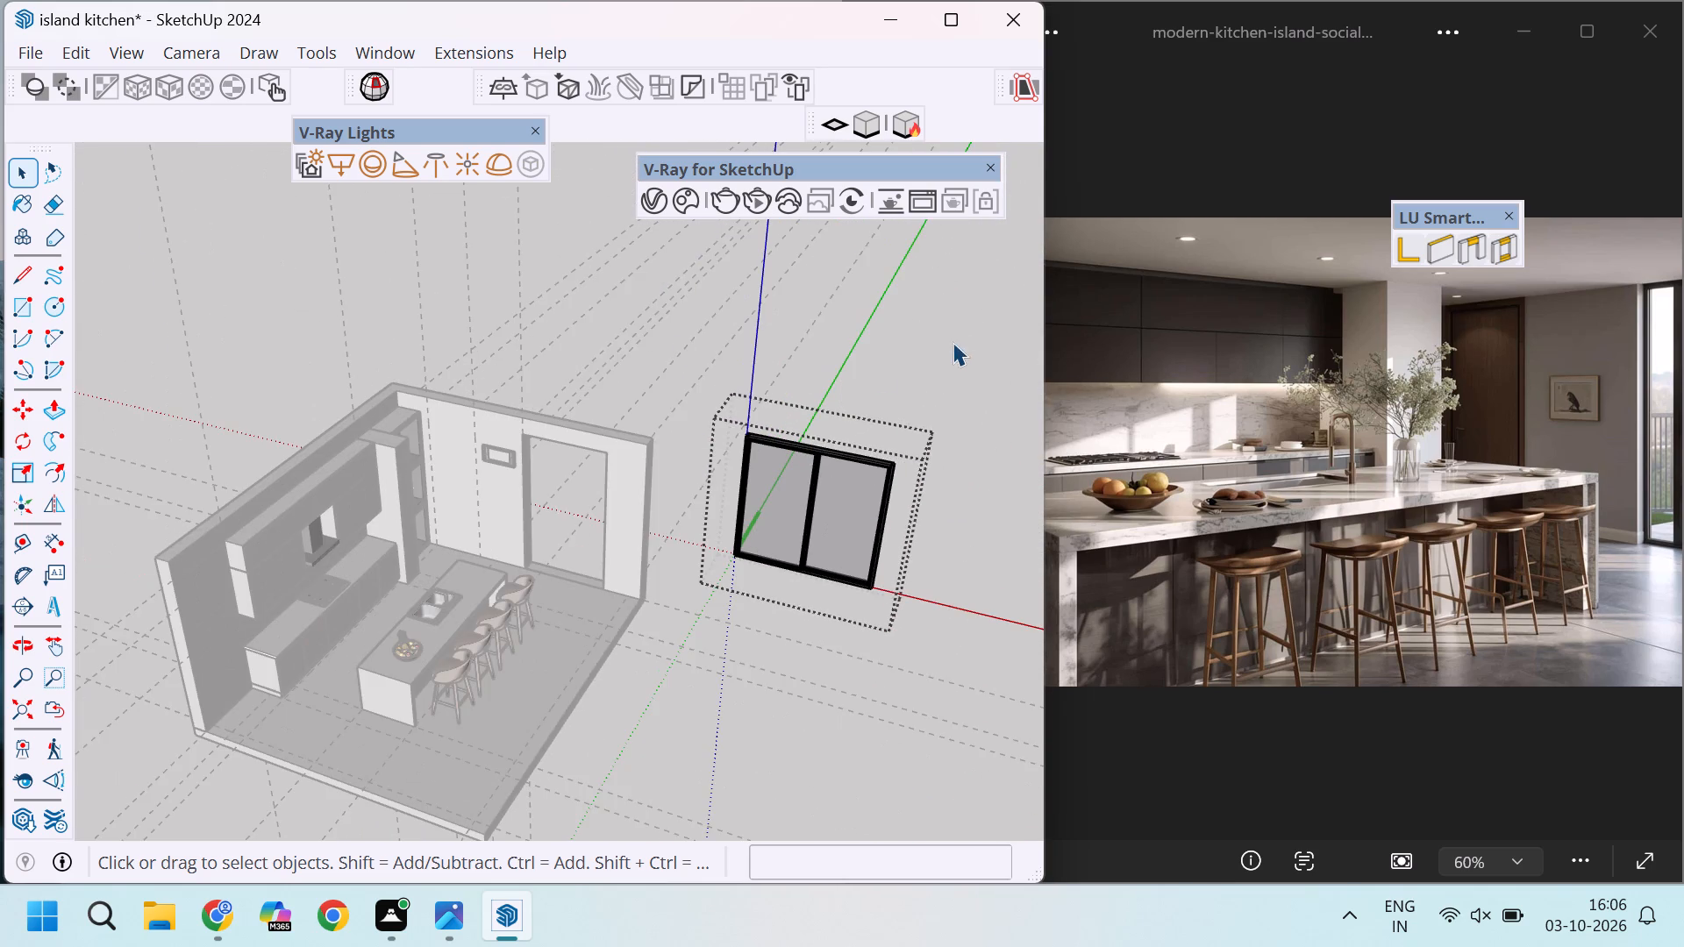
Move the sliding door by the bottom midpoint of its frame's side into the wall opening, at the bottom of the opening's jamb.
scroll(767, 523, up, 5)
middle_drag(674, 578, 945, 639)
scroll(940, 639, up, 11)
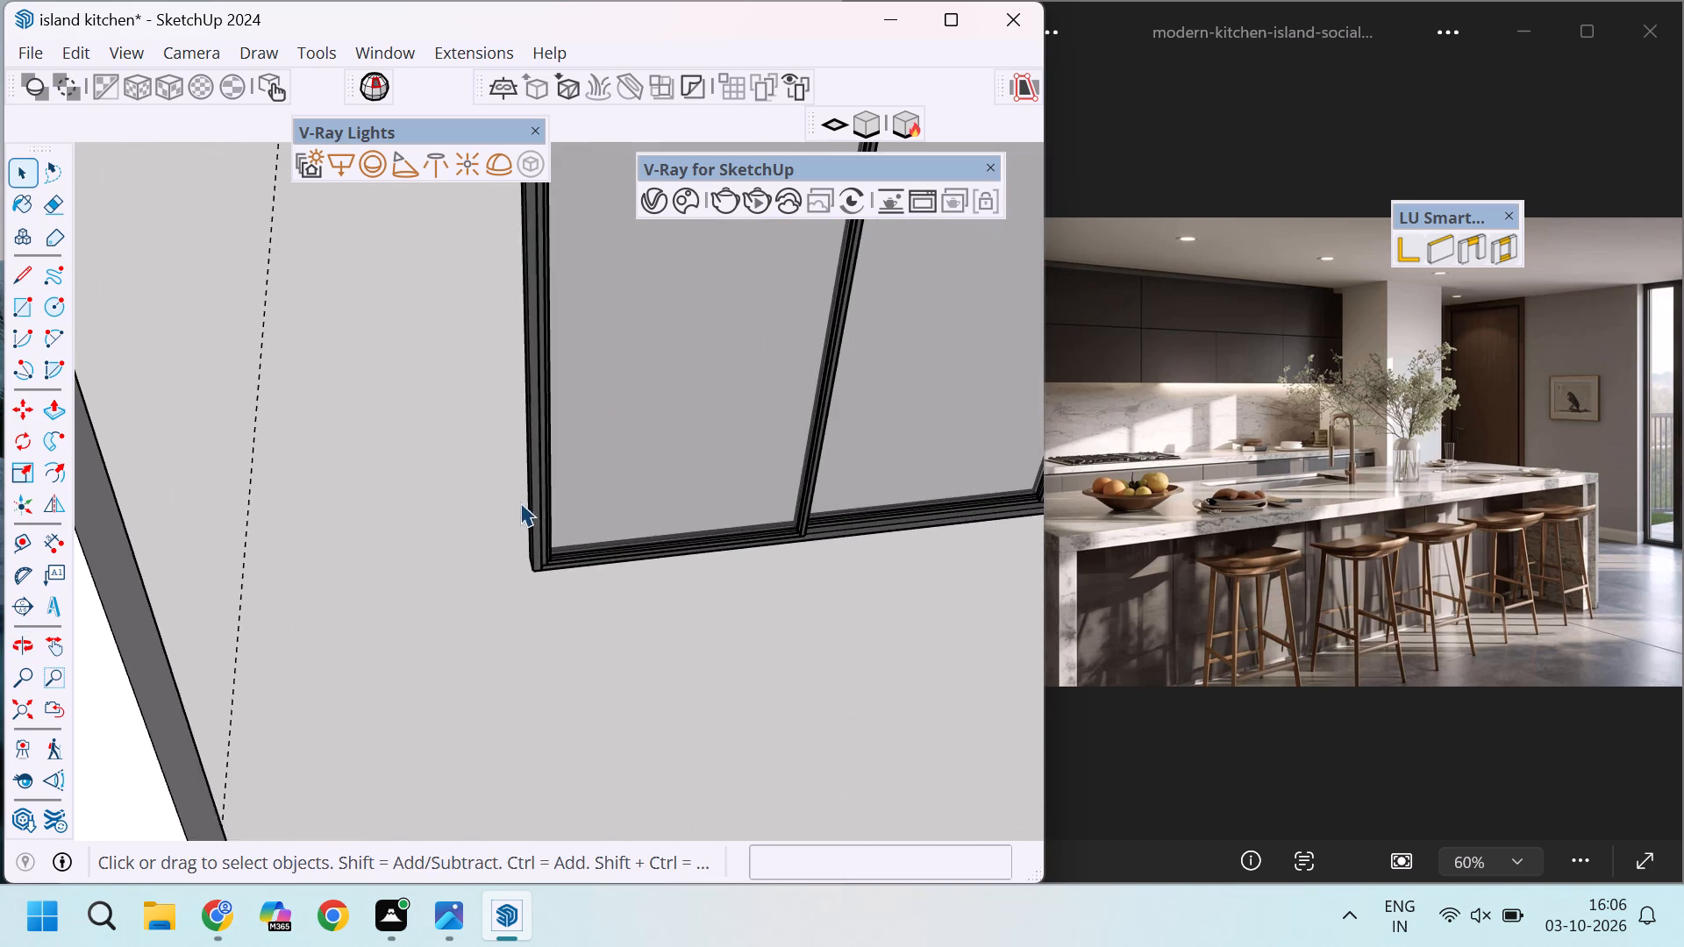
middle_drag(519, 519, 656, 601)
scroll(613, 408, down, 6)
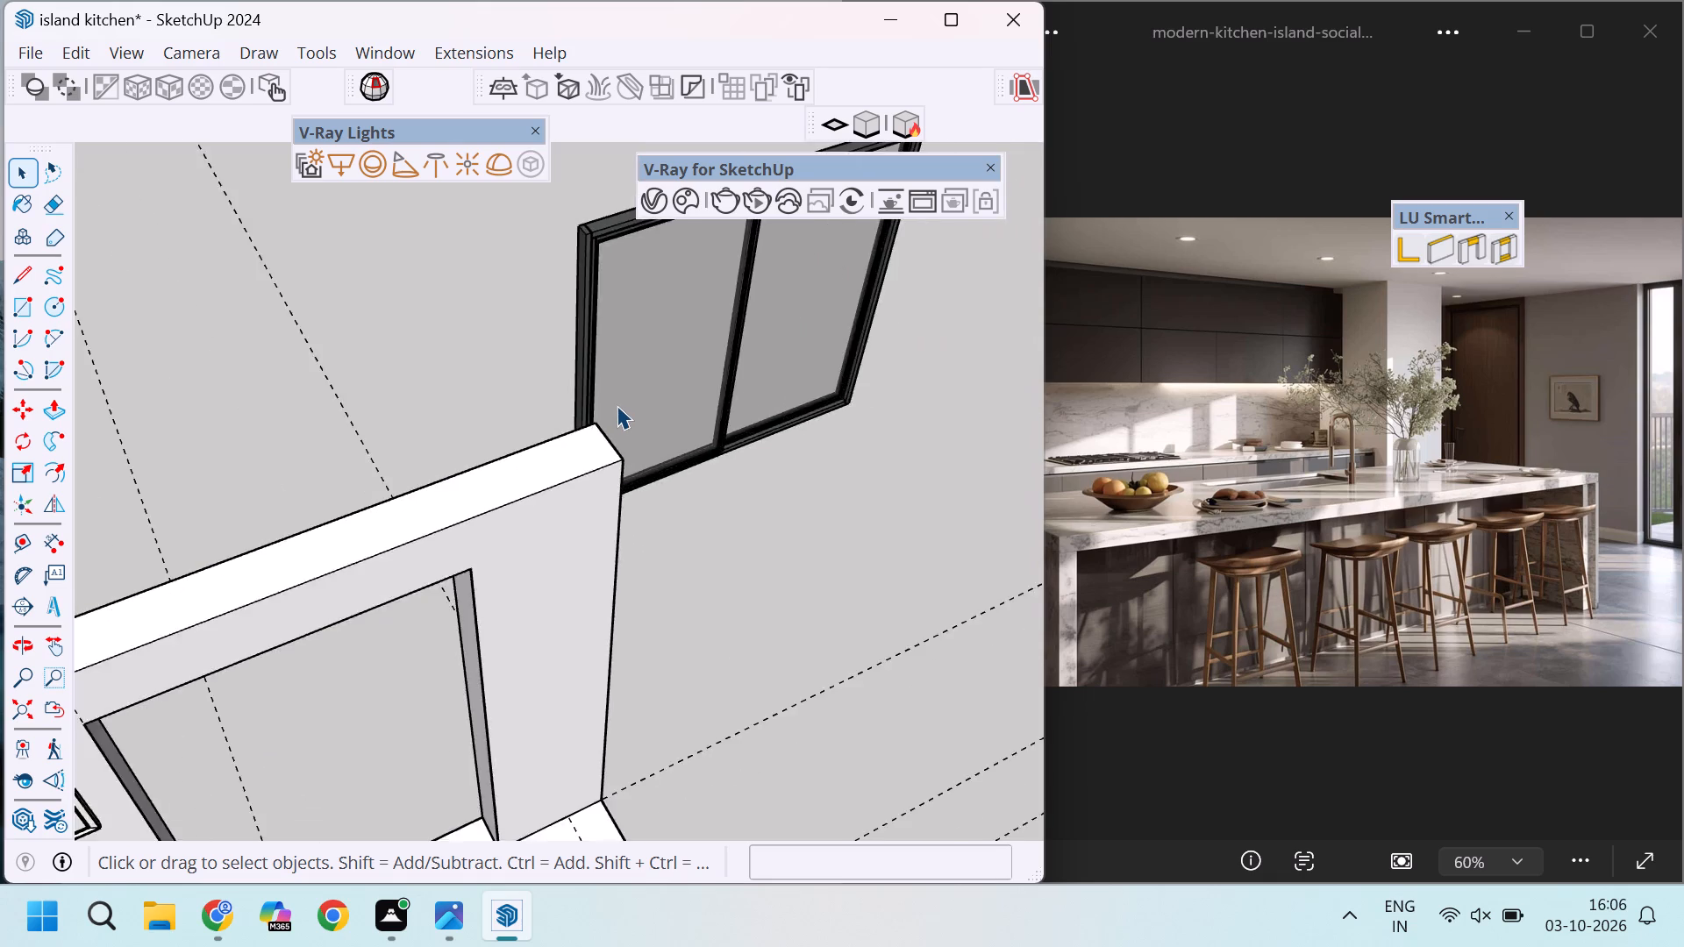
scroll(617, 405, up, 5)
middle_drag(560, 314, 765, 386)
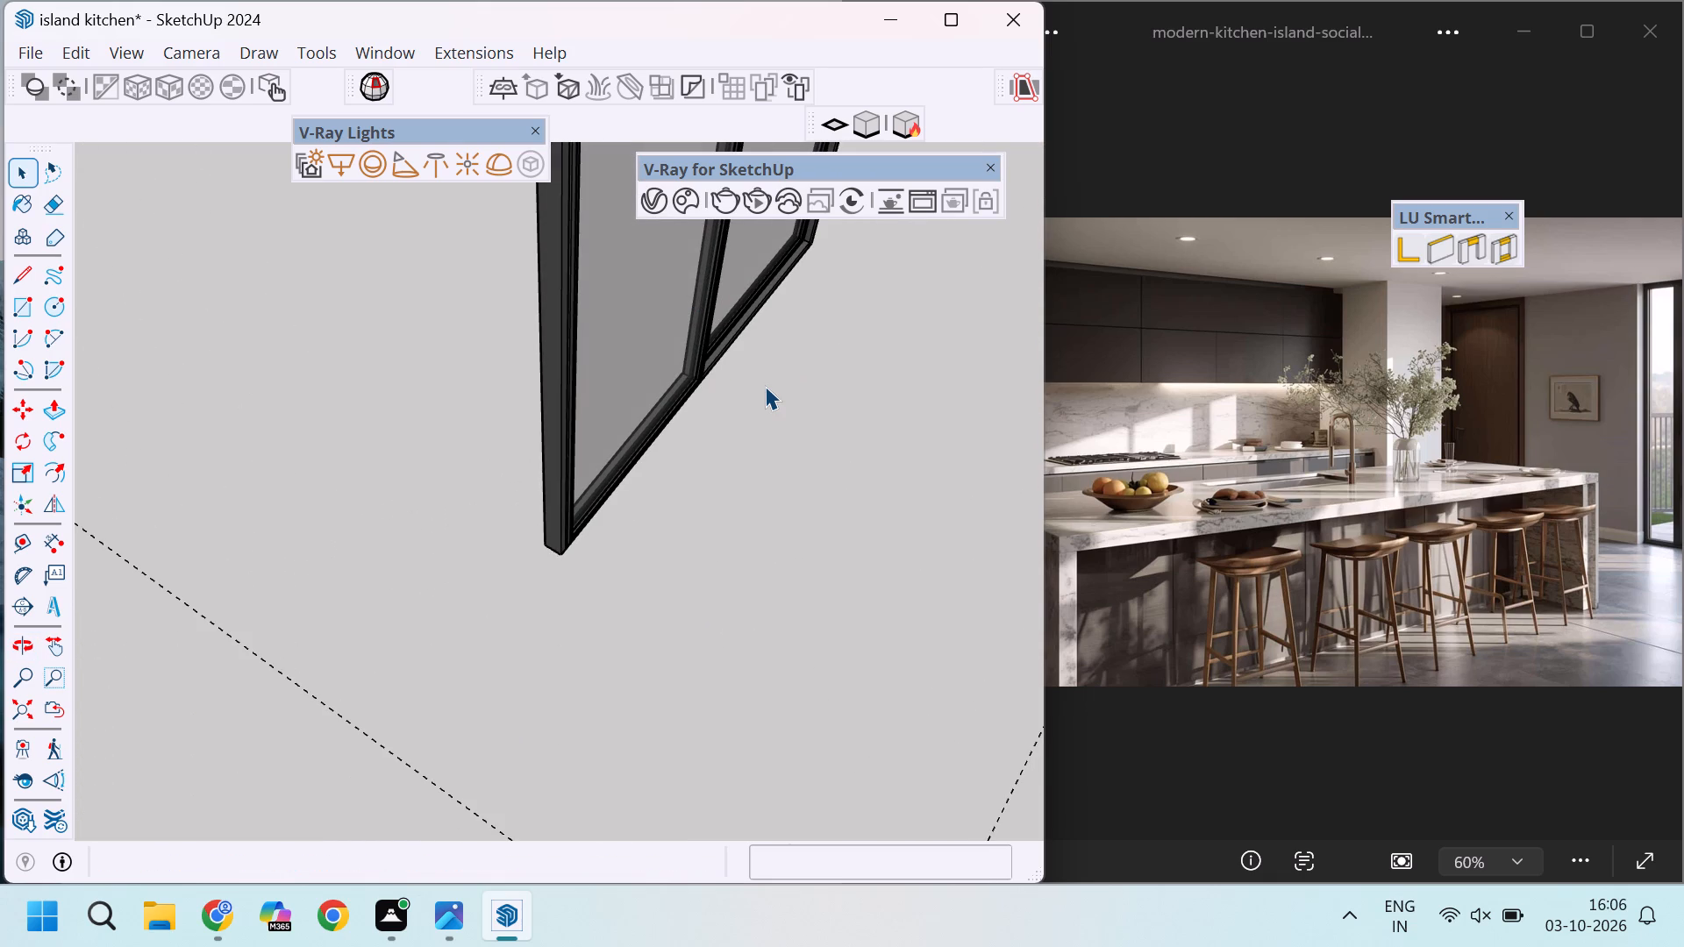
scroll(678, 451, up, 5)
click(513, 542)
scroll(440, 650, up, 7)
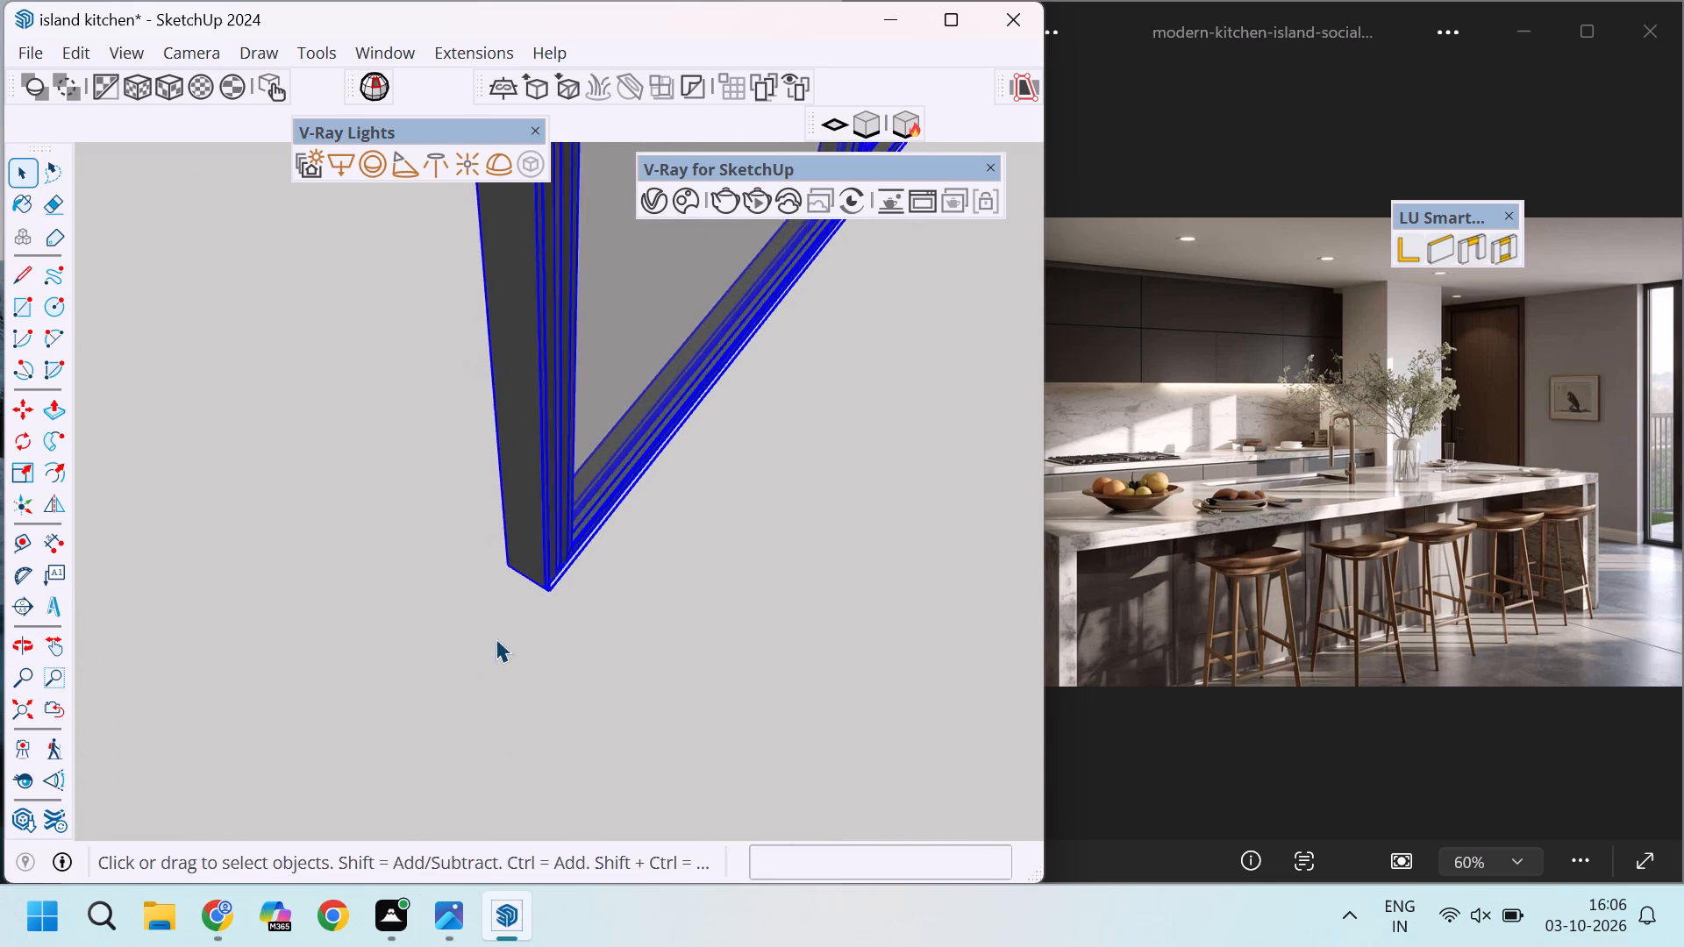
scroll(496, 638, up, 7)
key(m)
scroll(575, 579, up, 5)
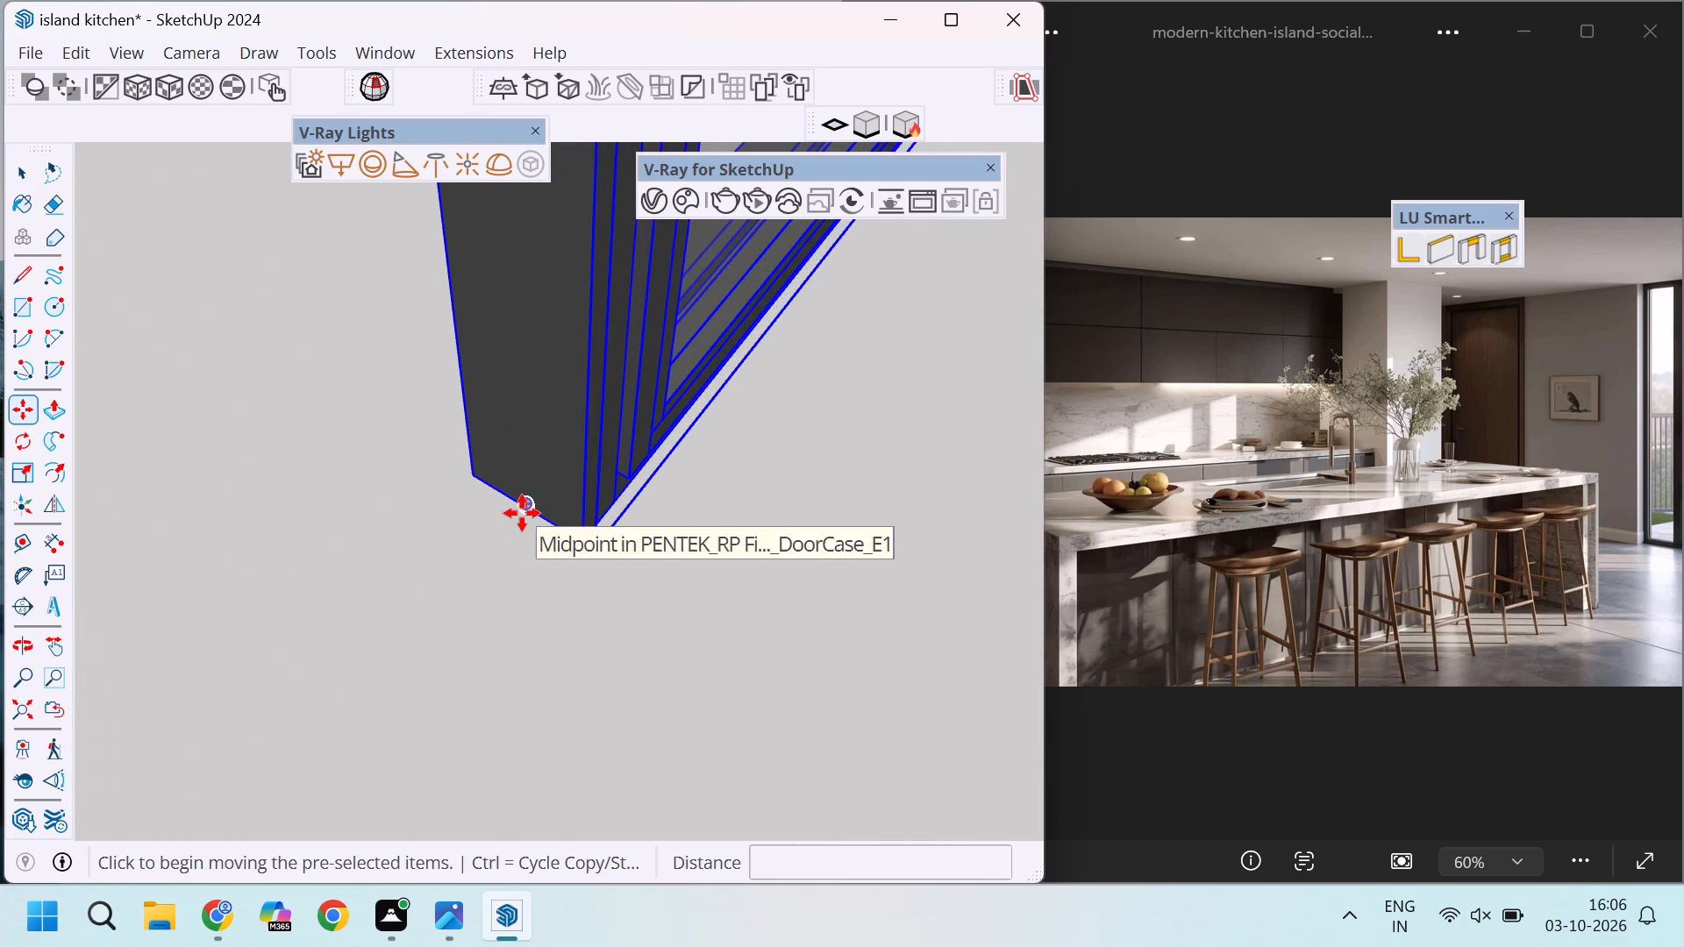
click(522, 513)
scroll(521, 414, down, 7)
scroll(496, 410, down, 20)
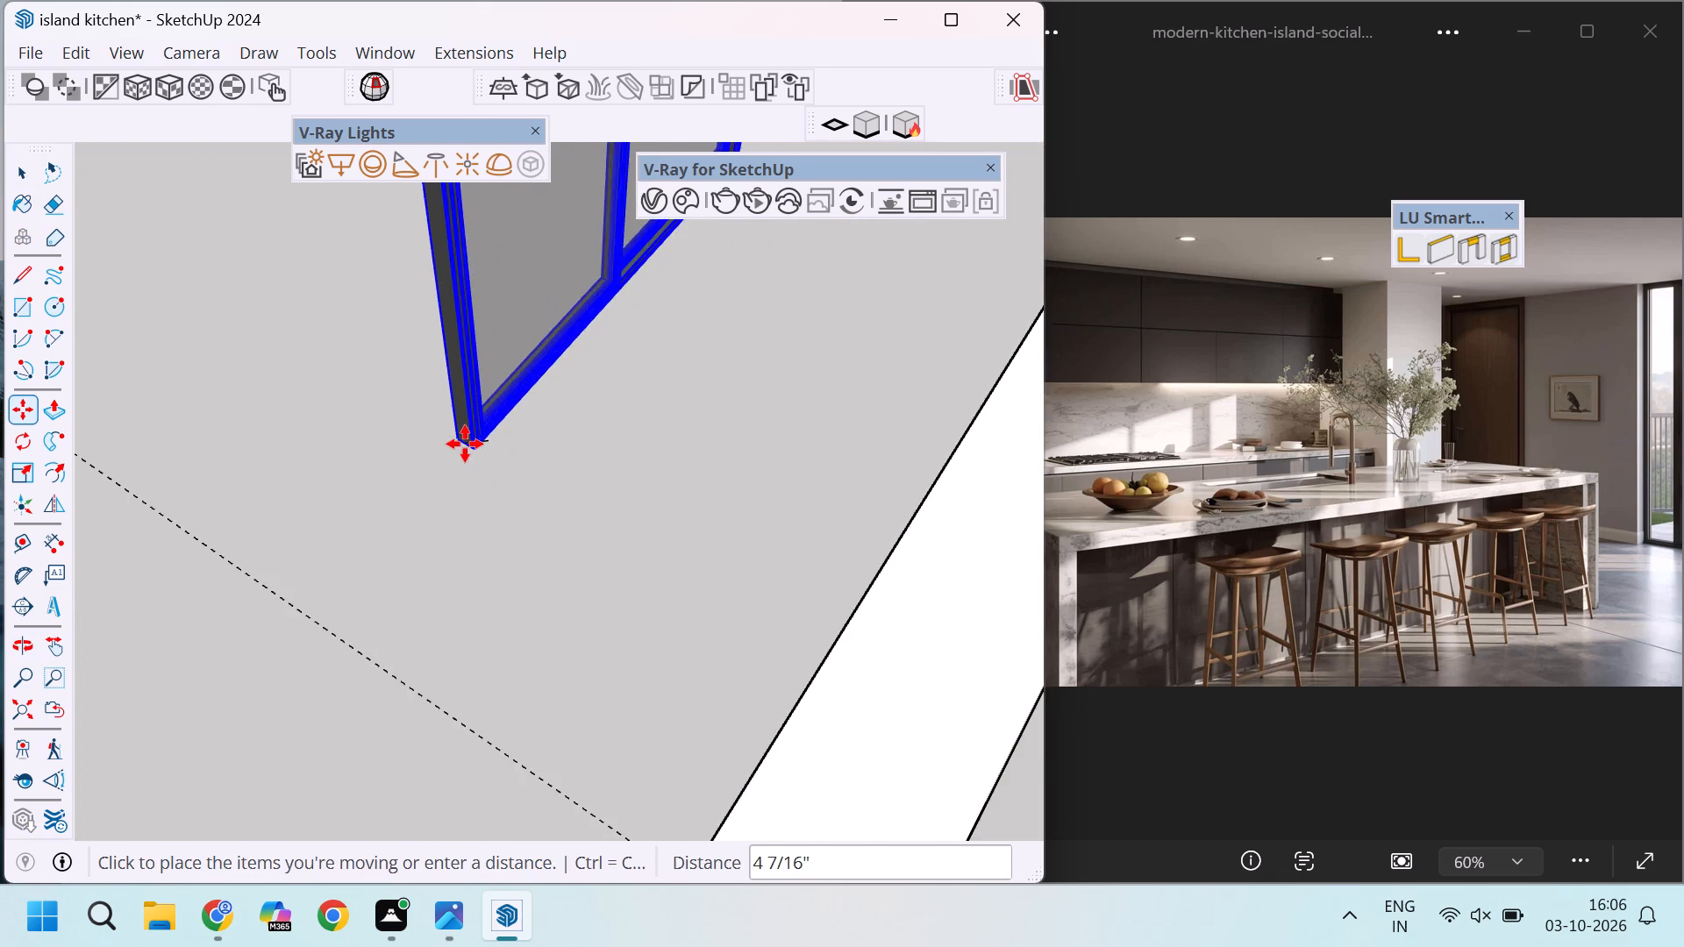
scroll(465, 444, down, 11)
middle_drag(532, 583, 196, 530)
scroll(587, 511, up, 6)
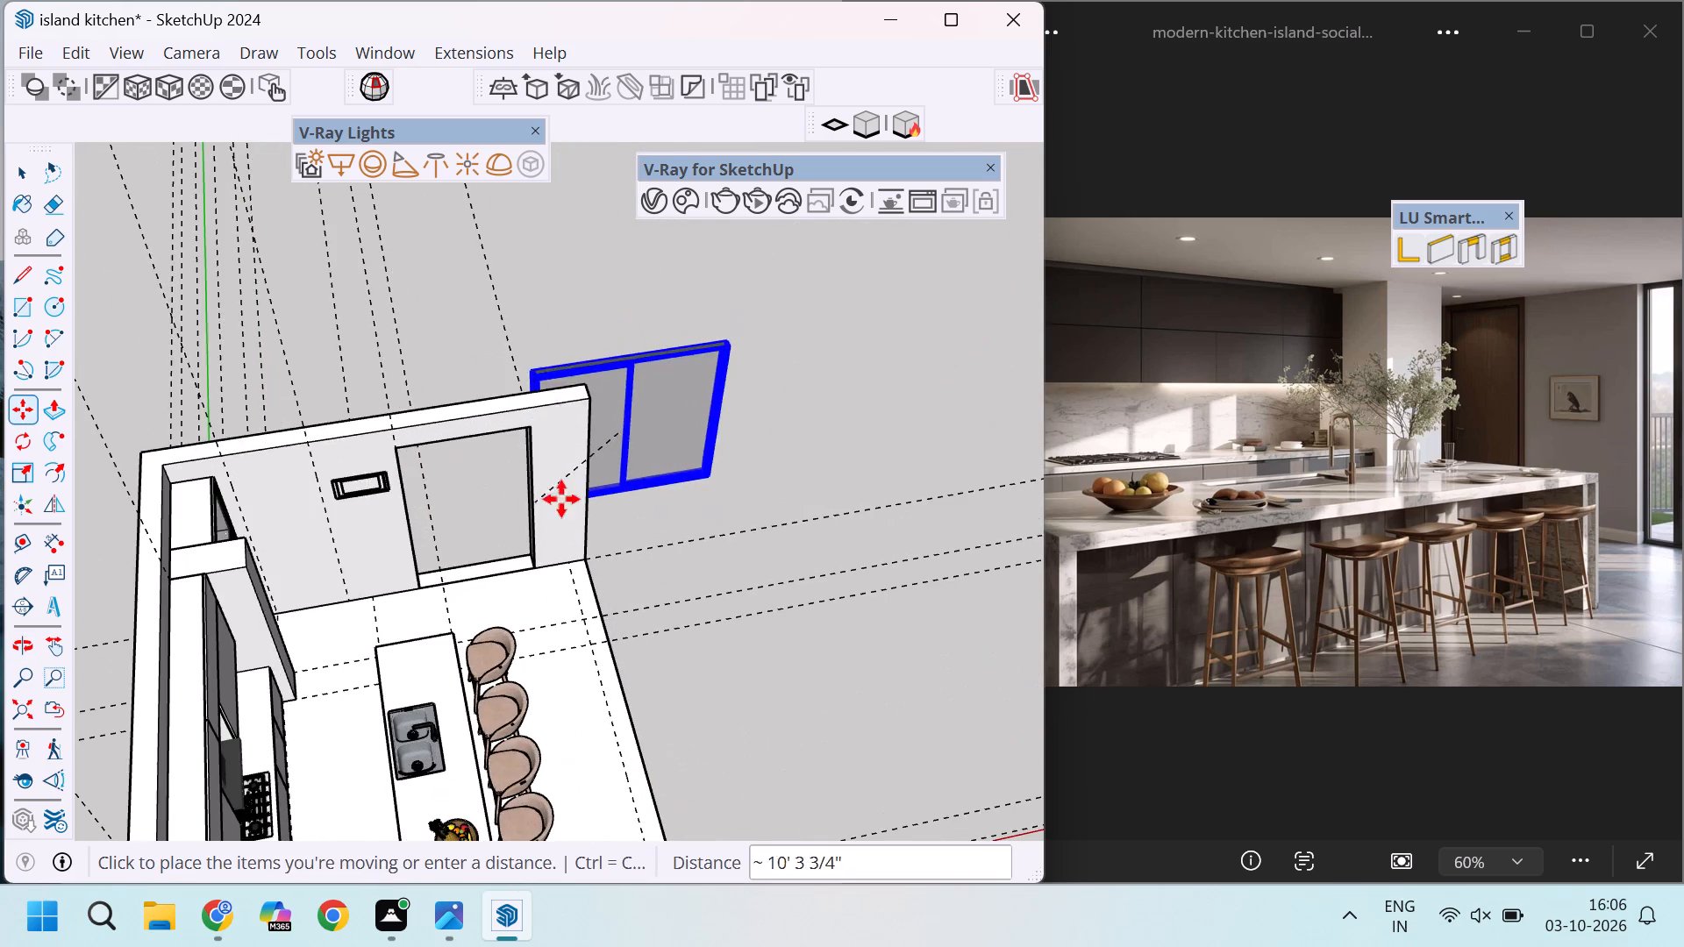
middle_drag(573, 505, 195, 507)
scroll(195, 507, up, 20)
scroll(195, 507, up, 4)
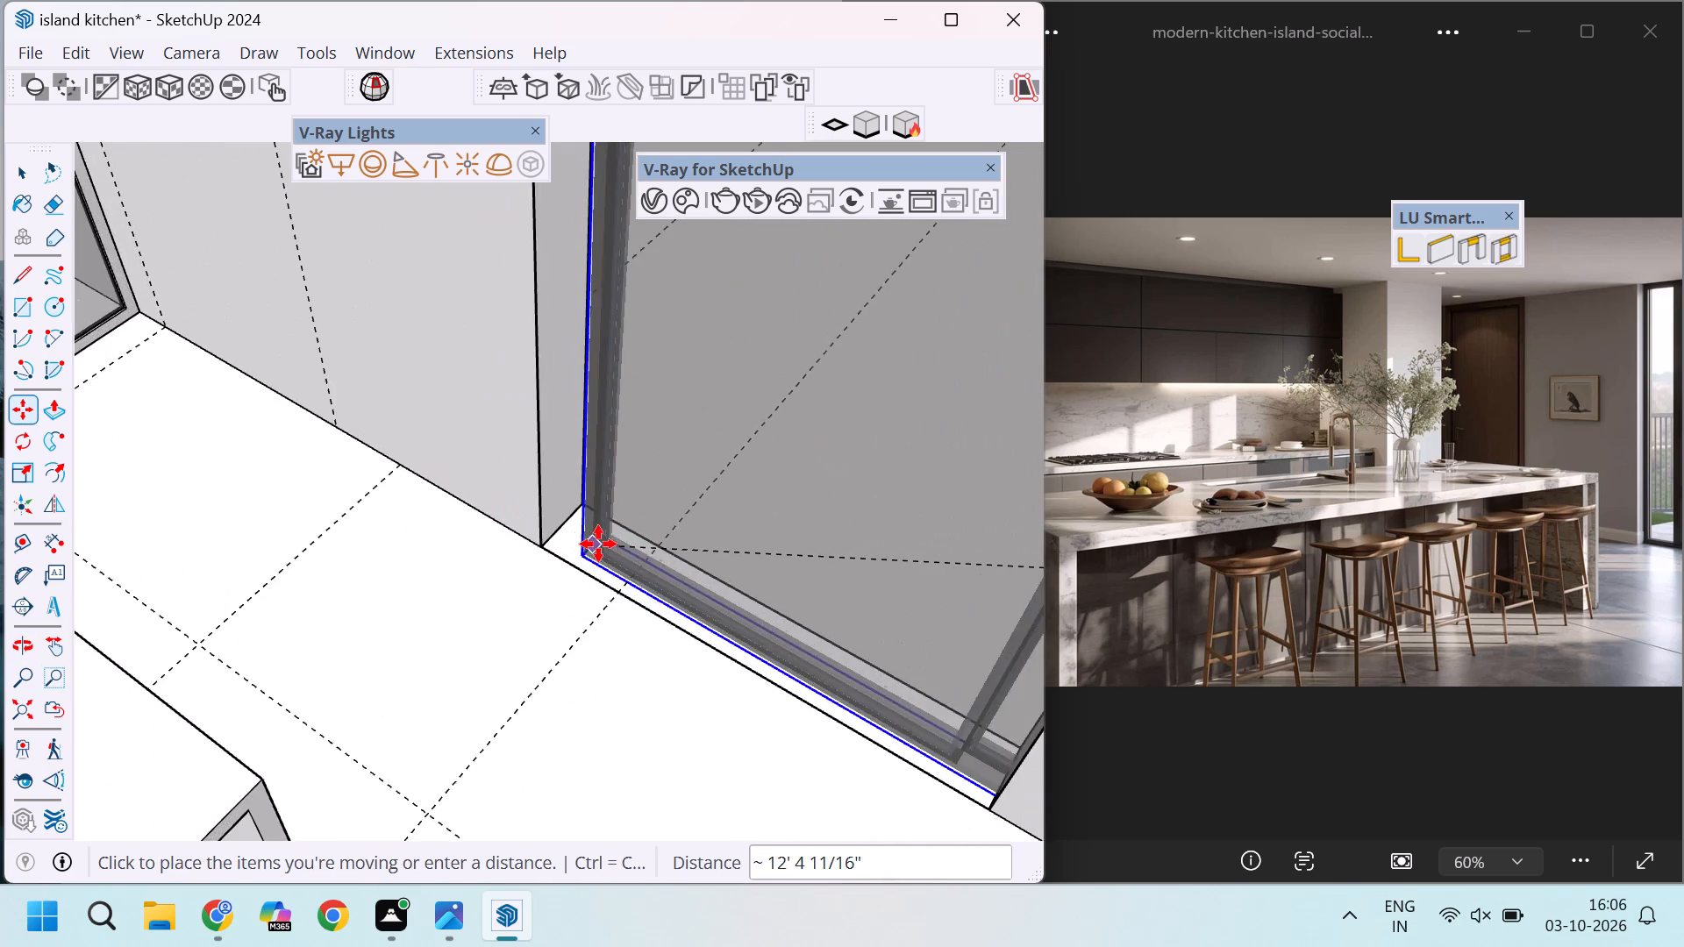
scroll(598, 544, up, 2)
scroll(546, 499, up, 19)
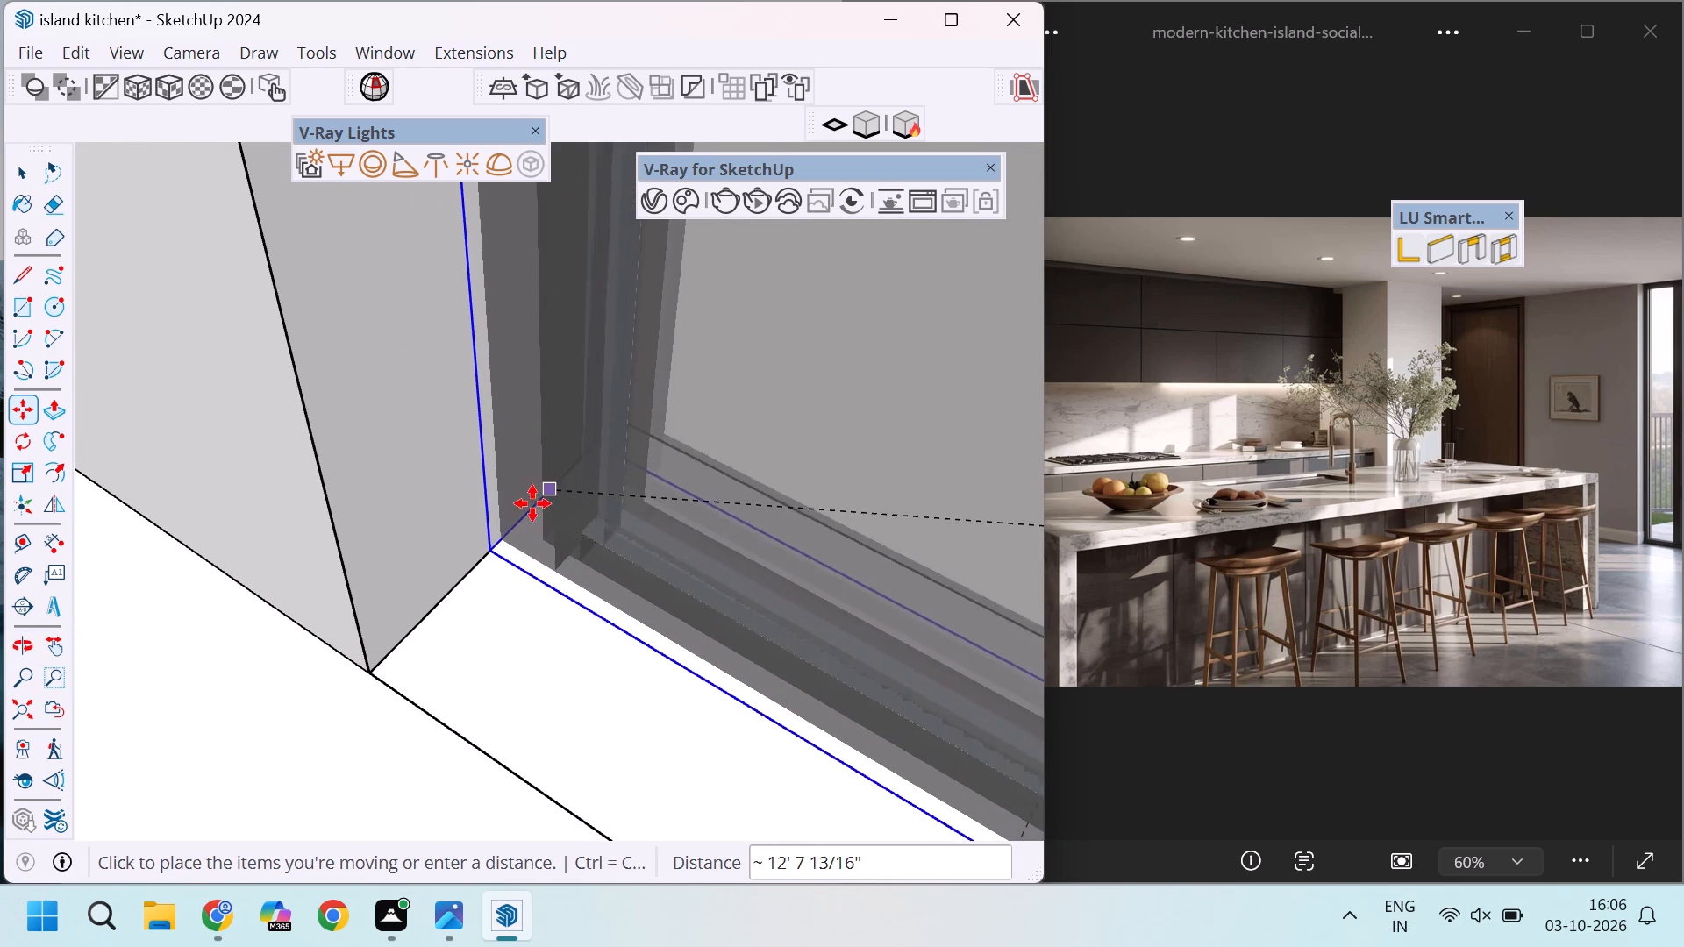
click(496, 534)
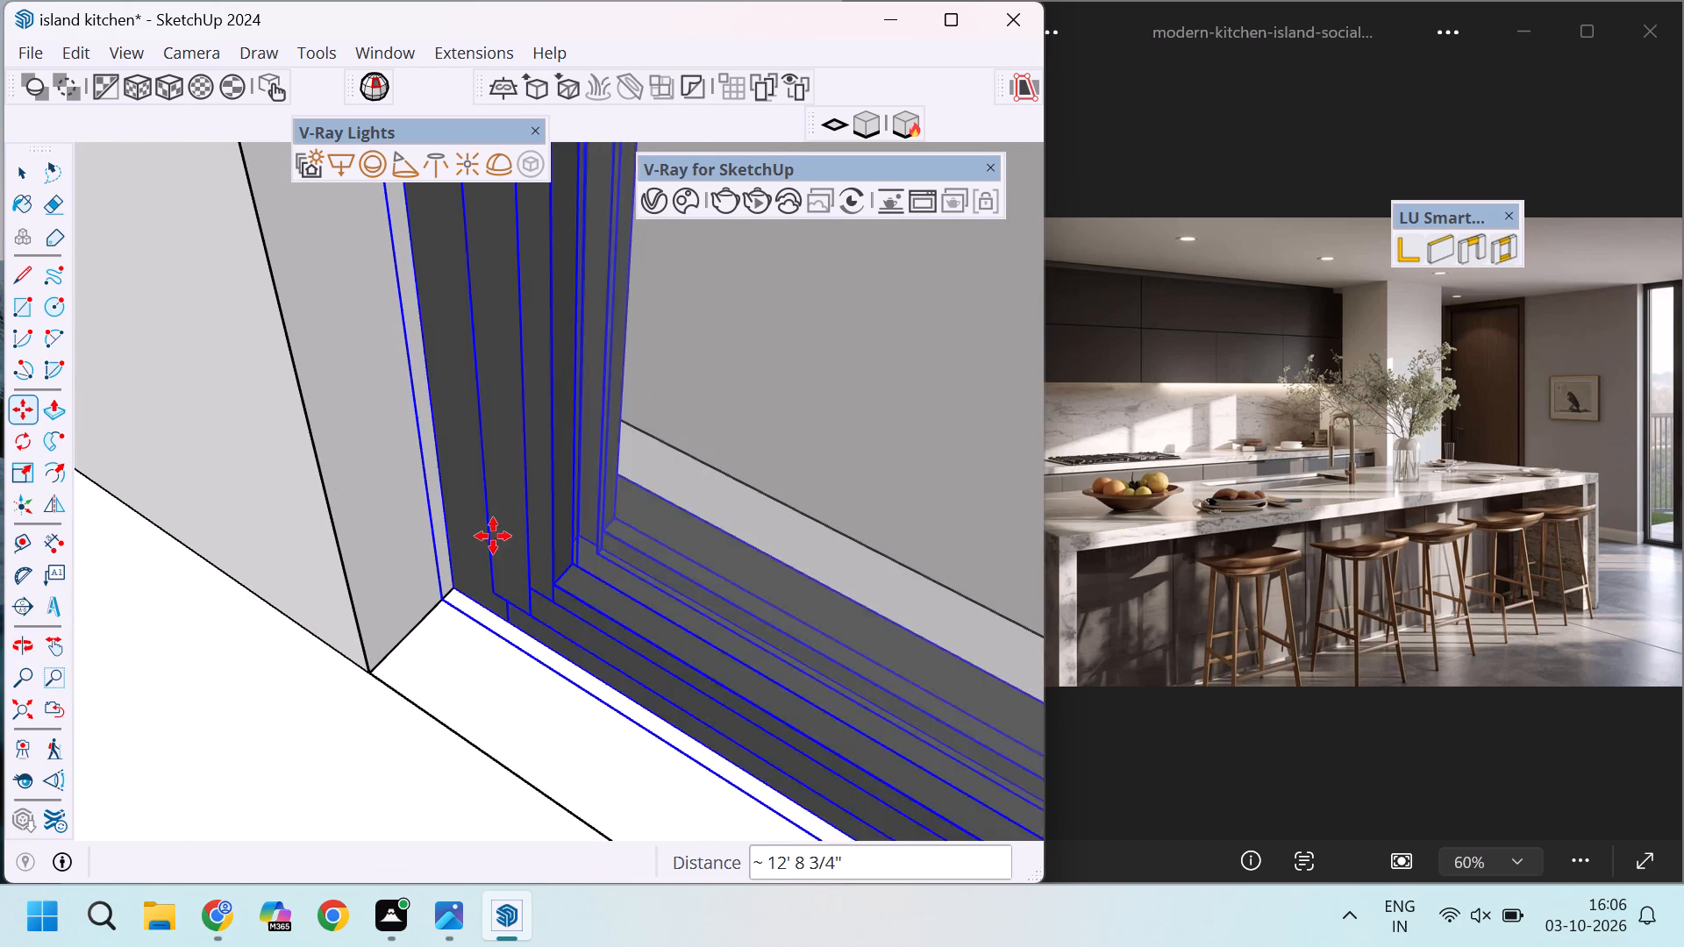
Scale the sliding door's width along the red axis by about 0.60 to fit the wall opening.
scroll(320, 479, down, 20)
scroll(320, 479, down, 20)
scroll(320, 479, down, 3)
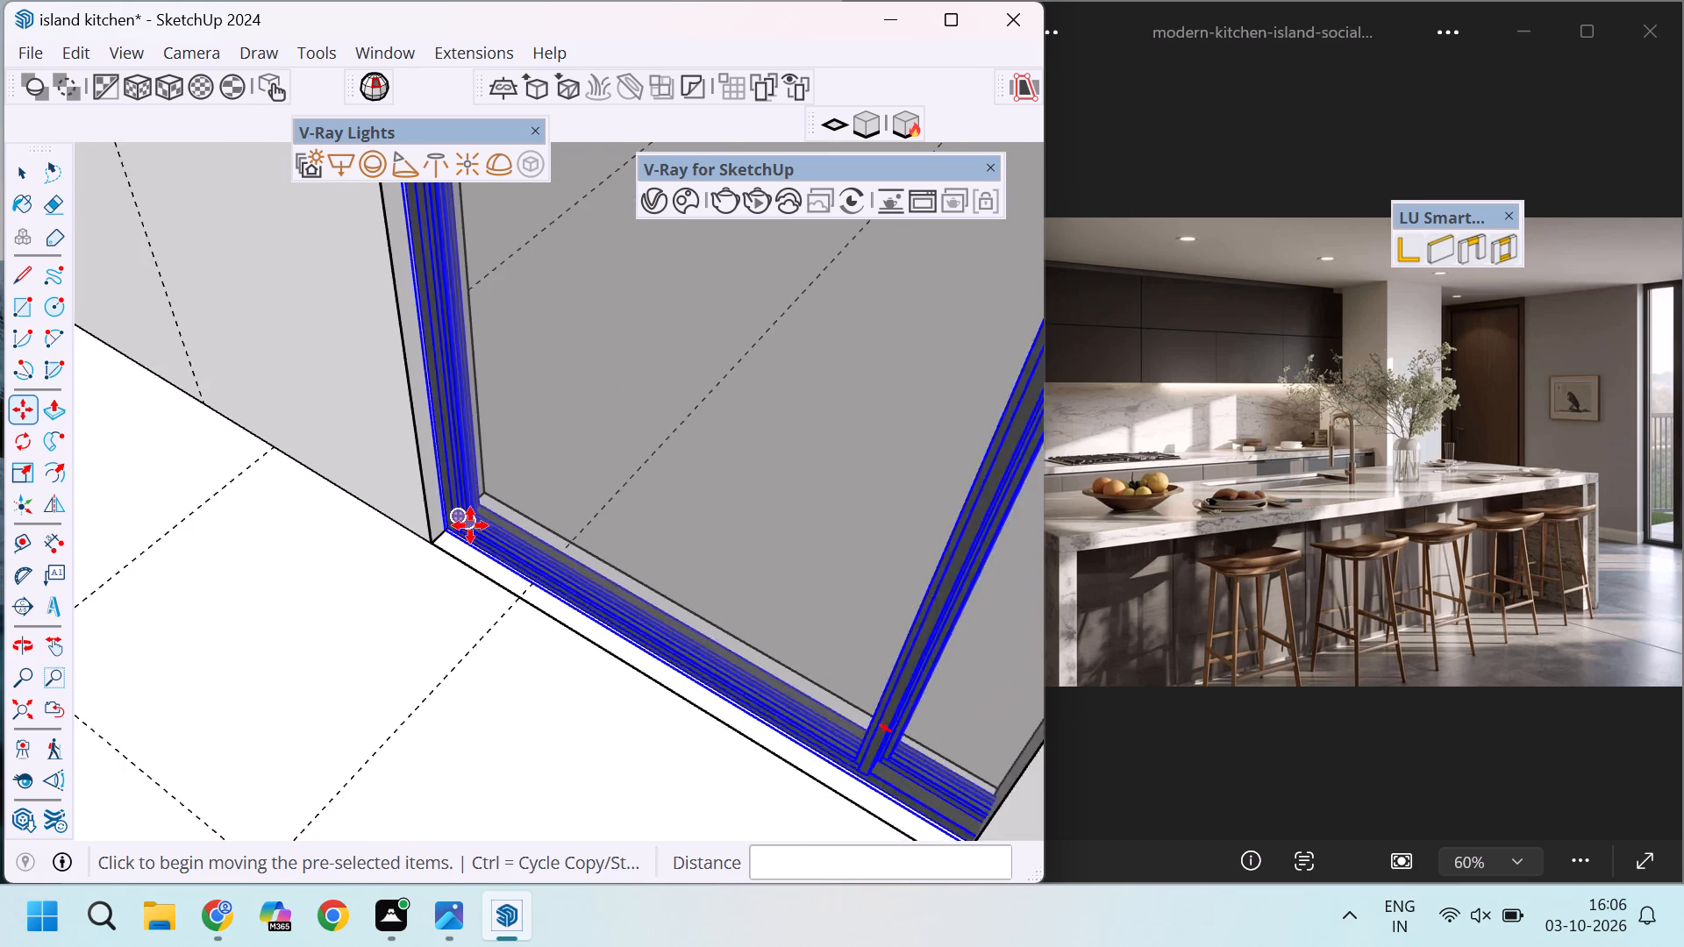
scroll(470, 525, down, 11)
scroll(798, 492, up, 3)
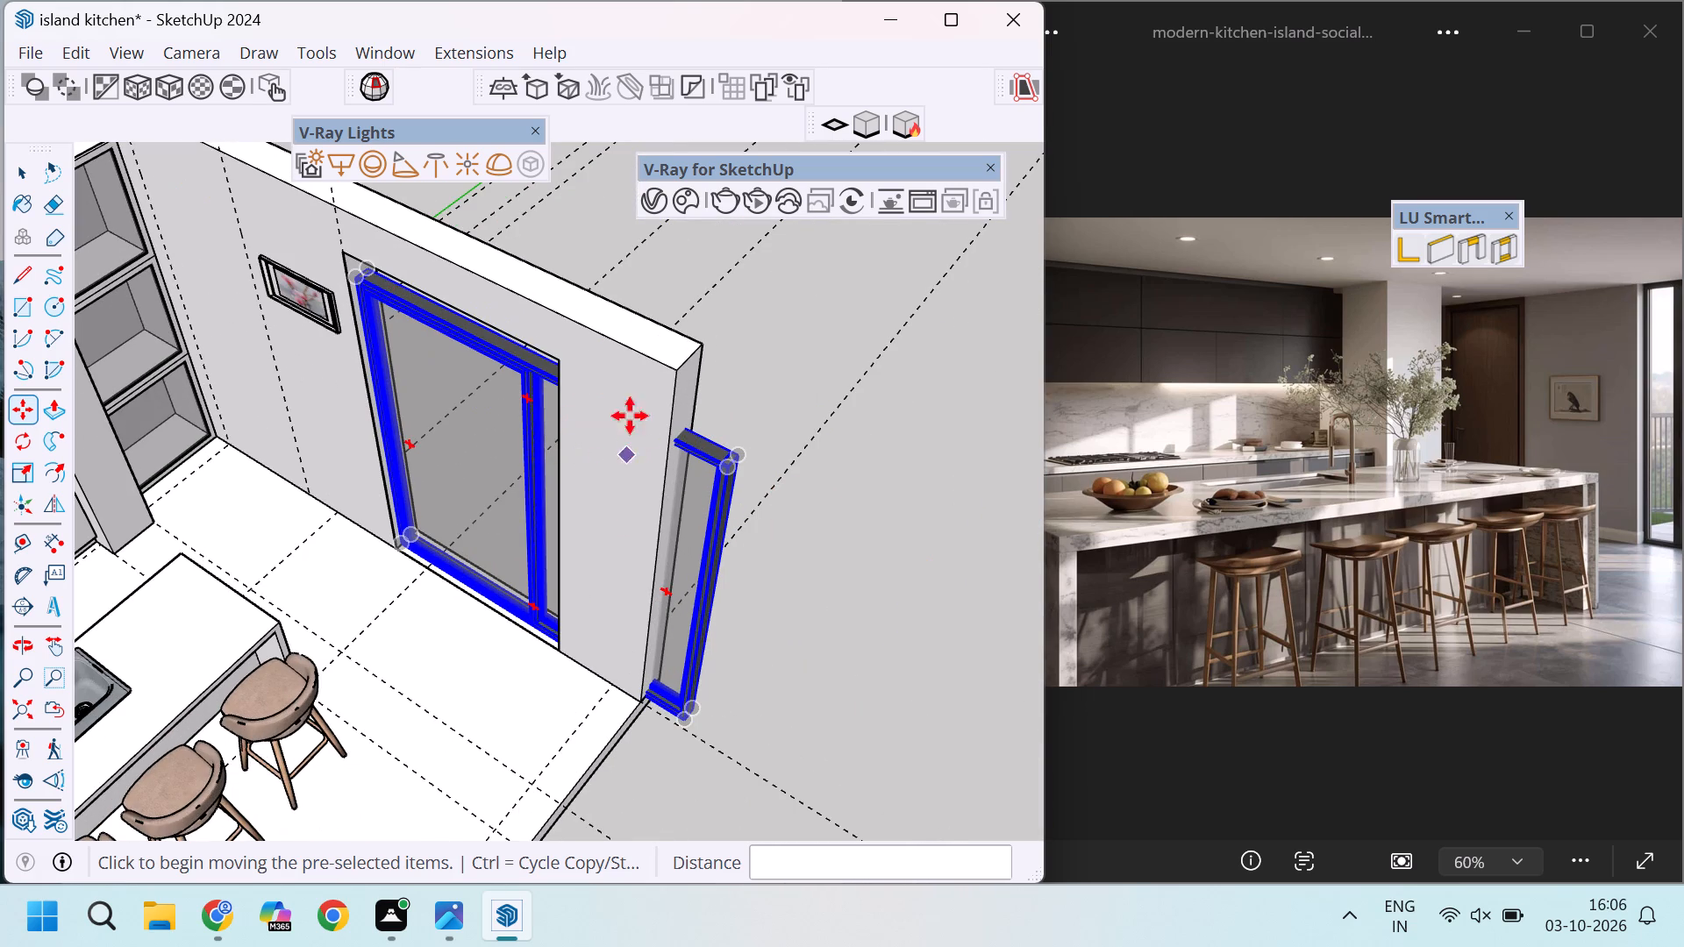
scroll(567, 354, up, 2)
key(s)
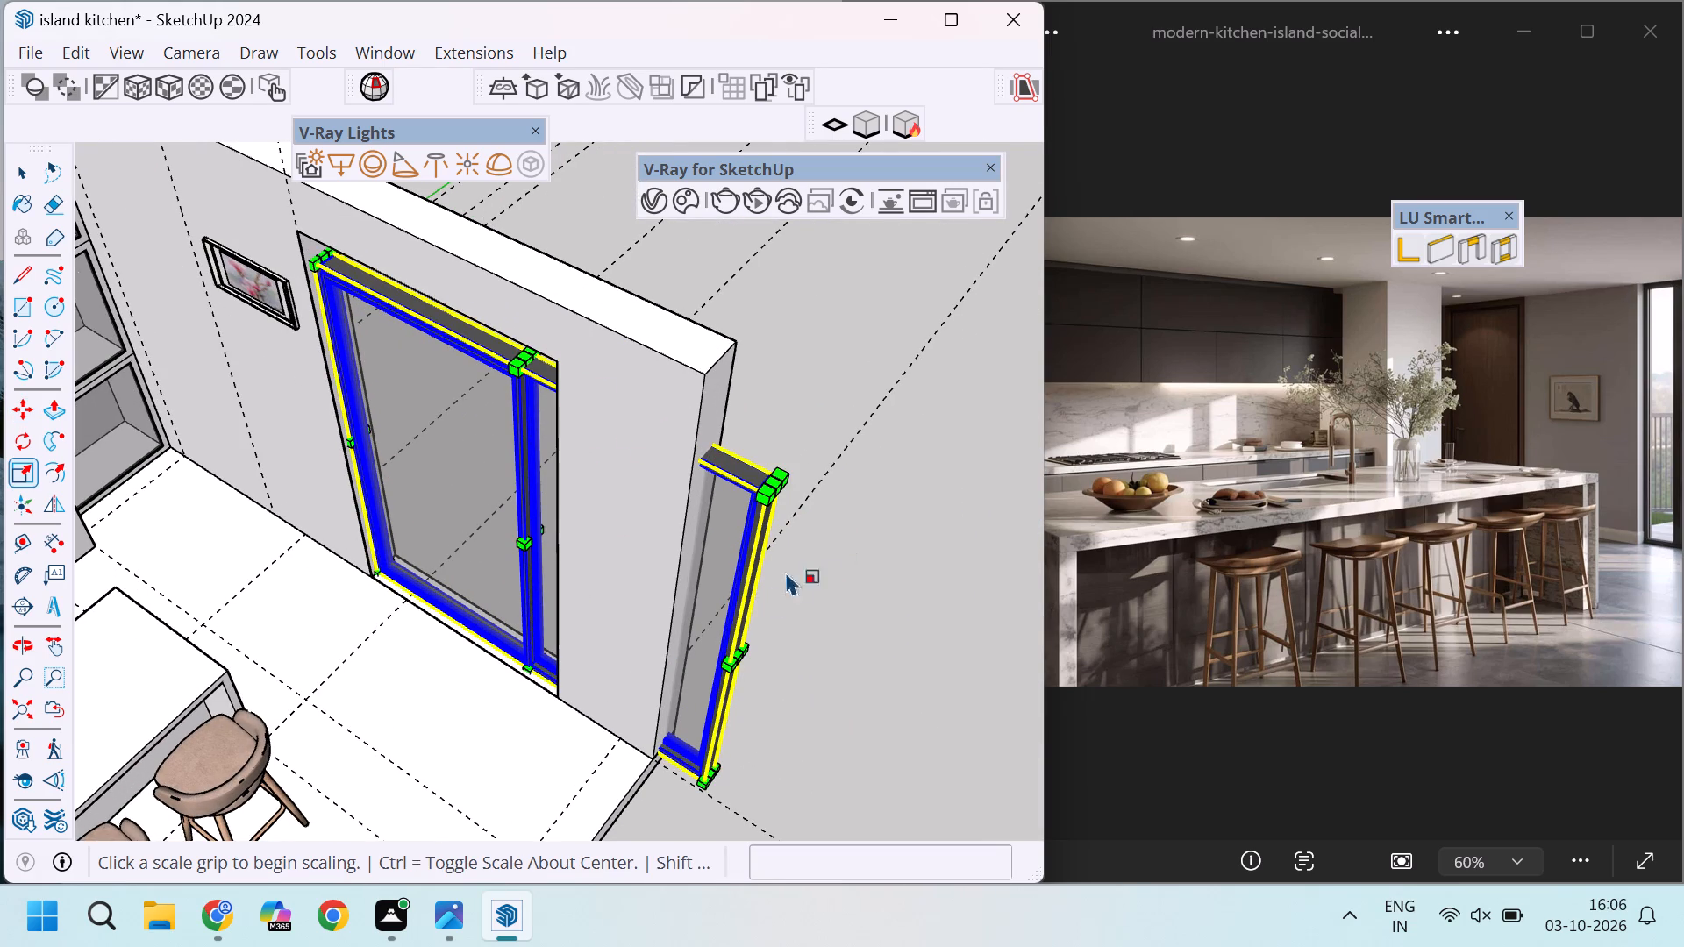
scroll(746, 642, up, 5)
click(736, 659)
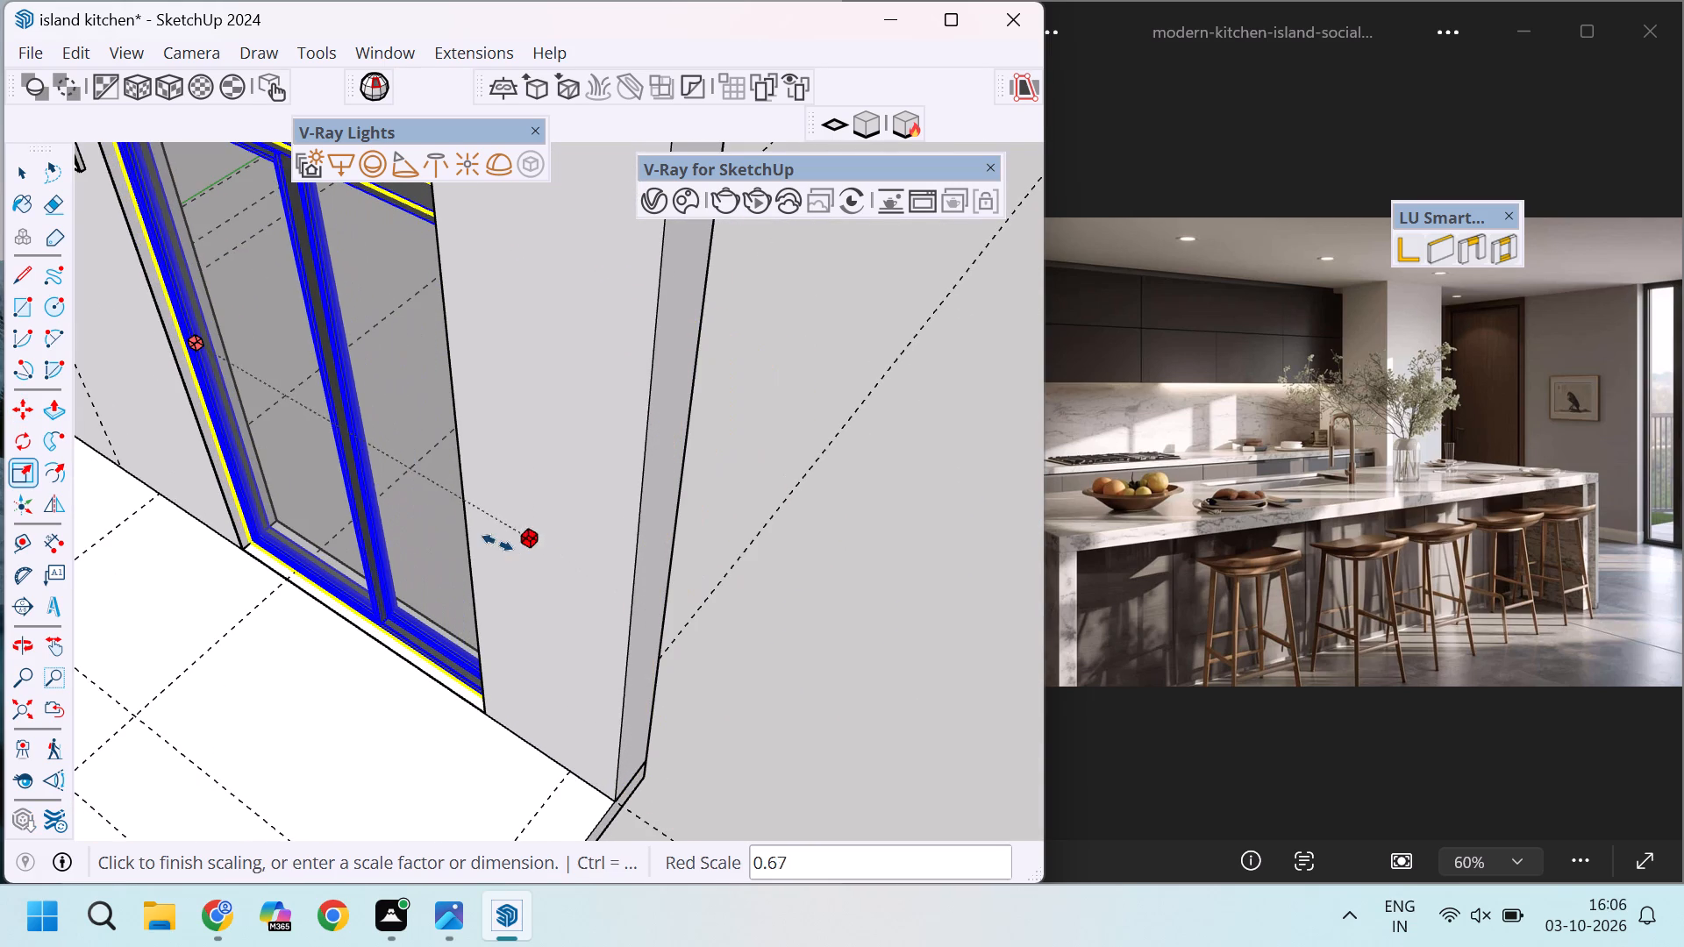
click(467, 525)
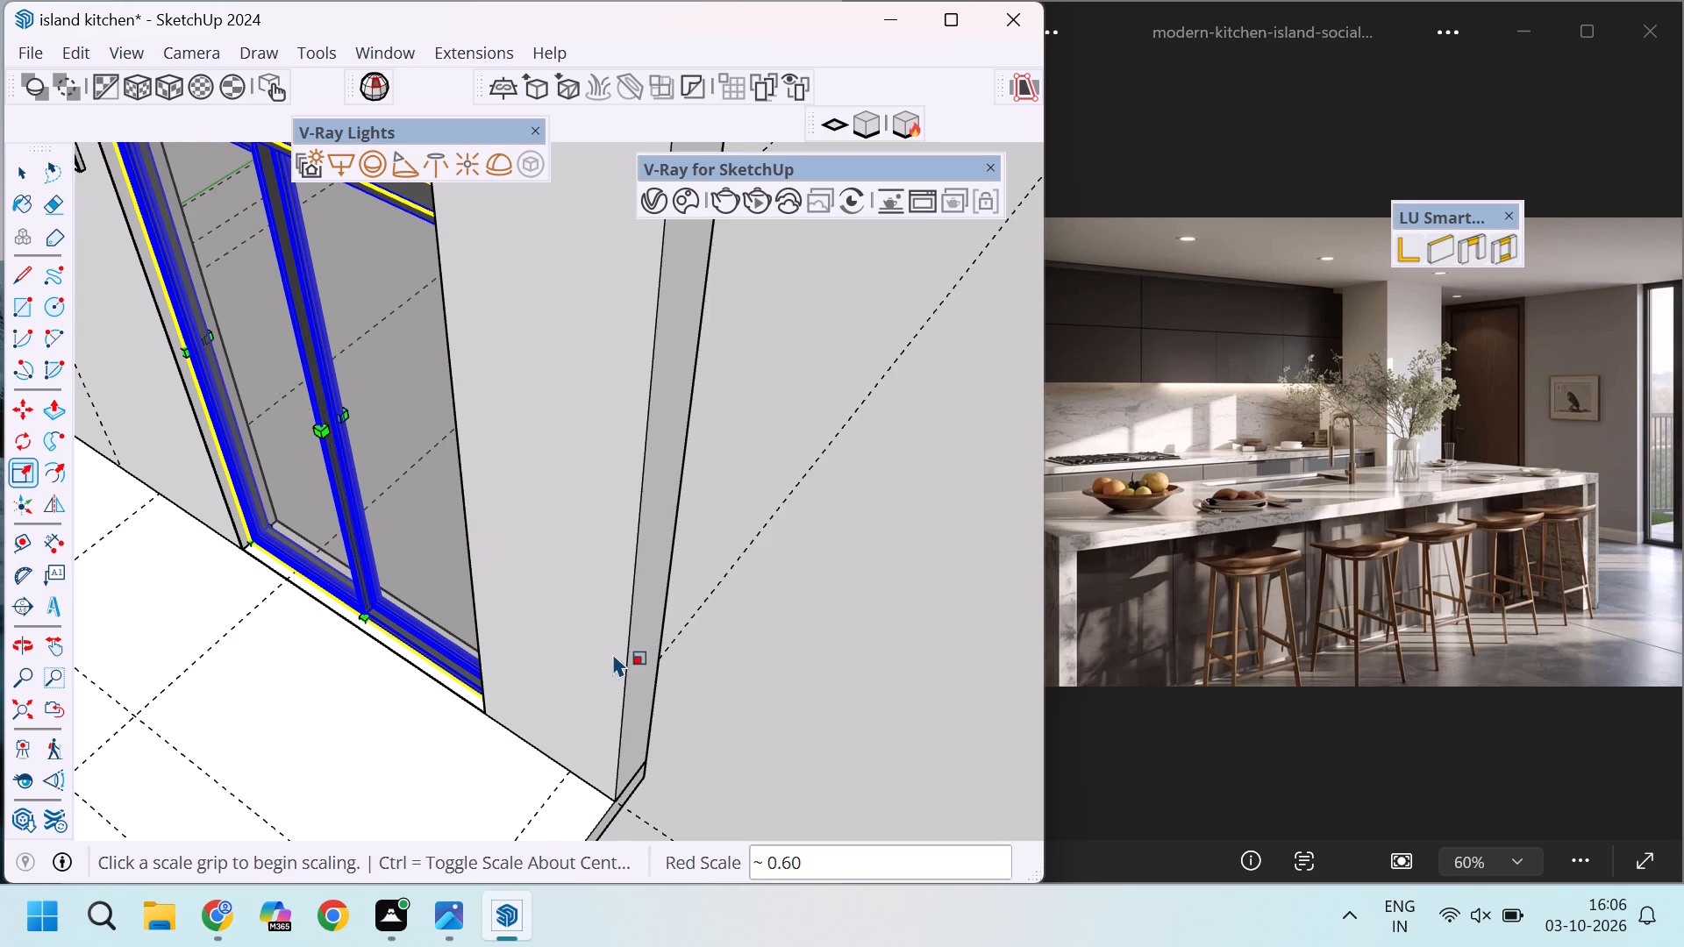
Scale the sliding door's height along the blue axis by about 1.09 up to the opening's top edge, and deselect it.
scroll(613, 653, down, 5)
middle_drag(491, 653, 953, 580)
scroll(542, 365, up, 4)
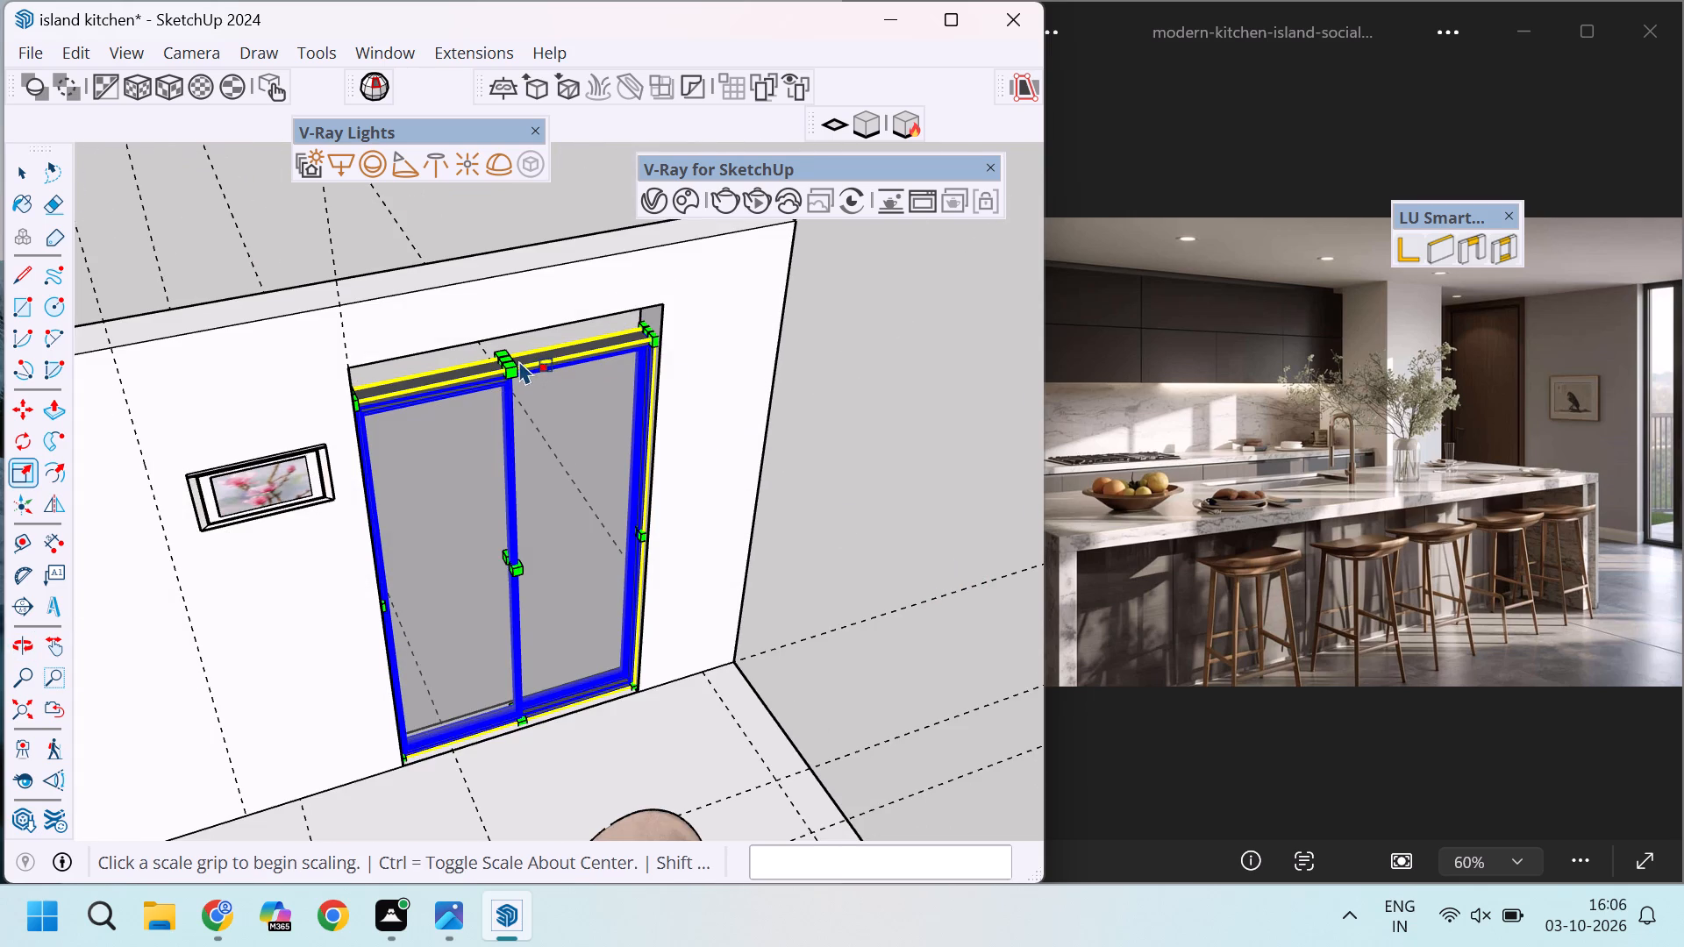
scroll(519, 360, up, 6)
click(493, 358)
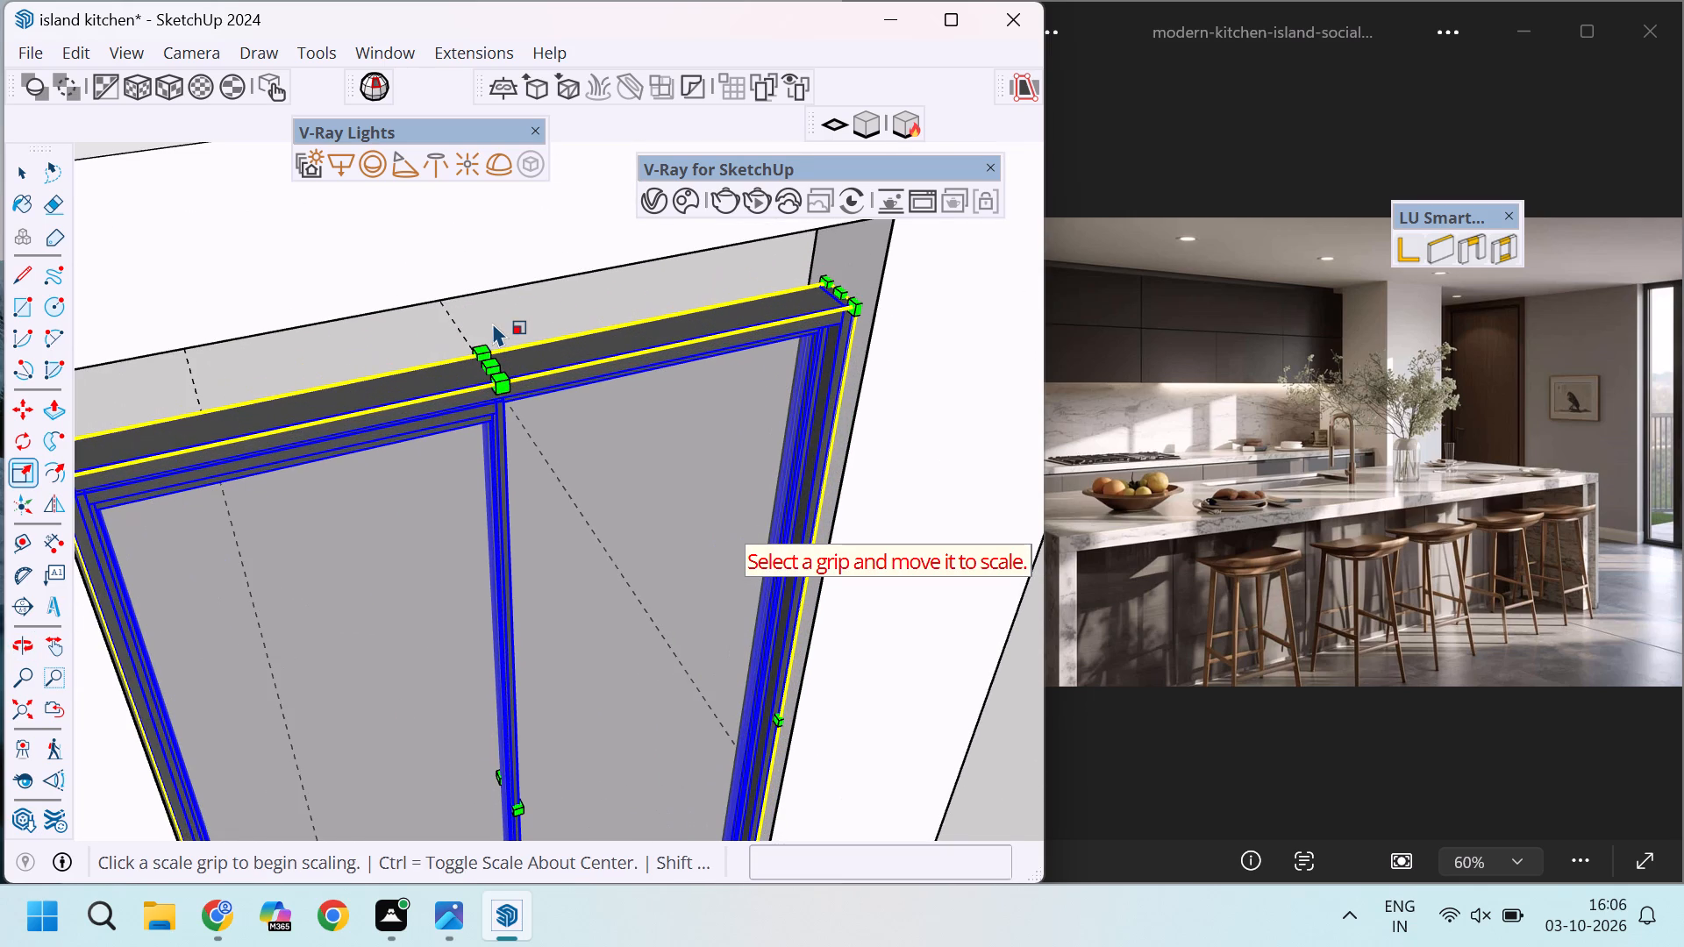
click(494, 364)
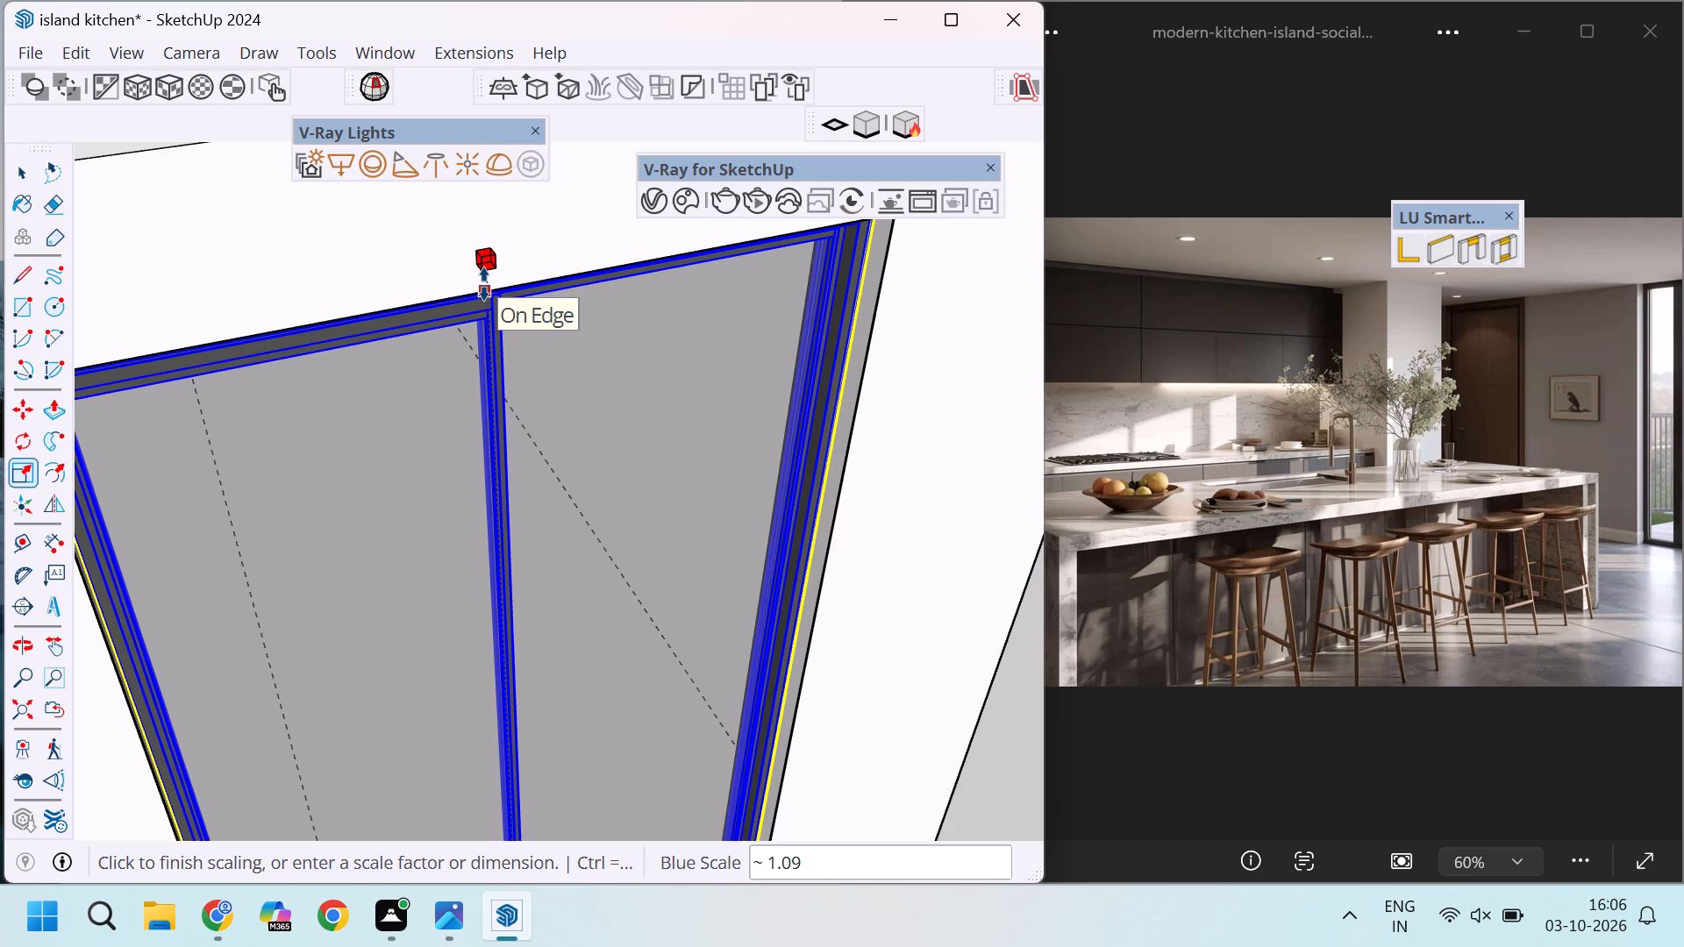
click(484, 284)
middle_drag(624, 469, 474, 300)
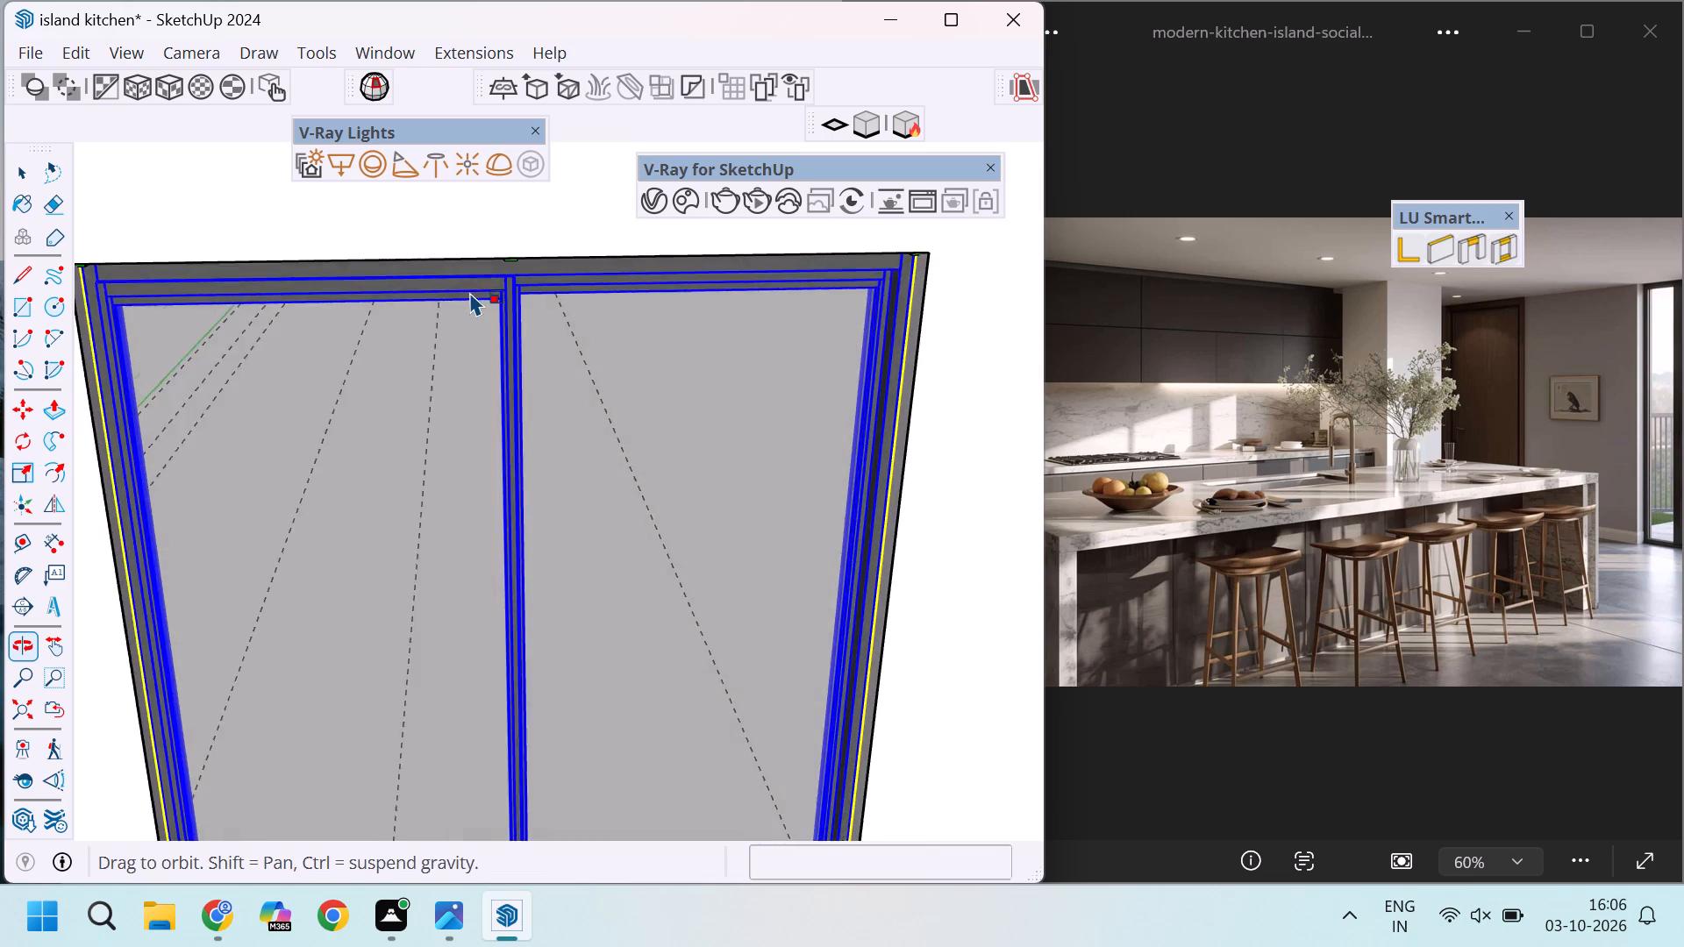
scroll(470, 292, down, 11)
key(k)
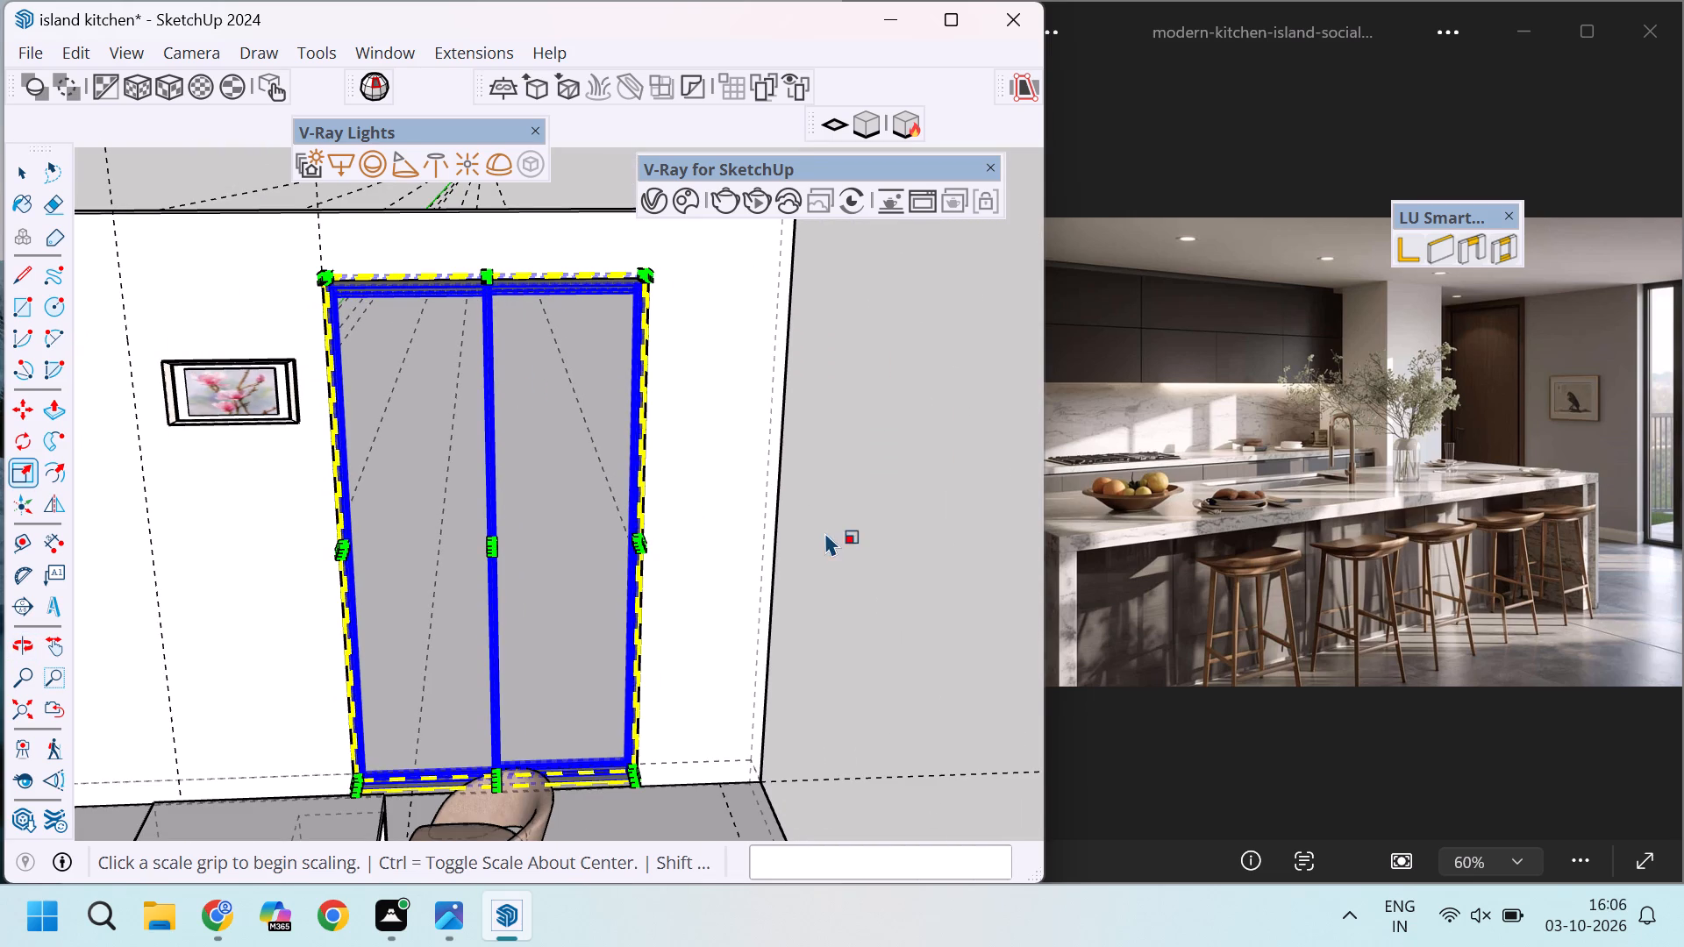
middle_drag(815, 535, 739, 472)
click(915, 460)
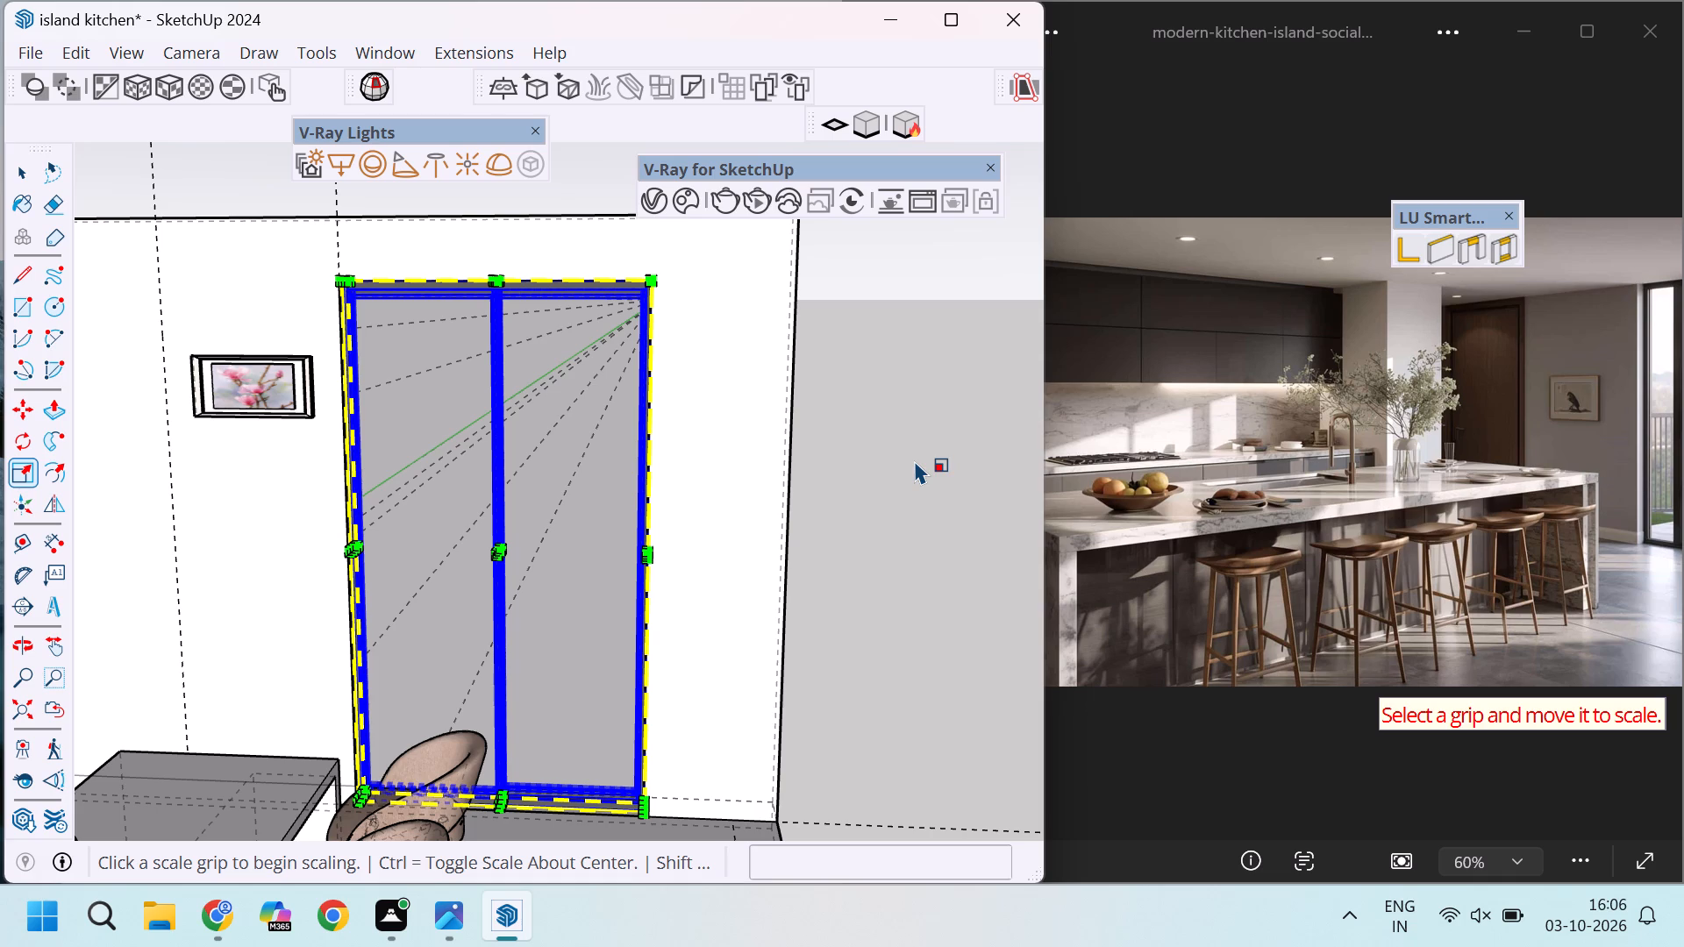
text(k)
key(space)
click(915, 460)
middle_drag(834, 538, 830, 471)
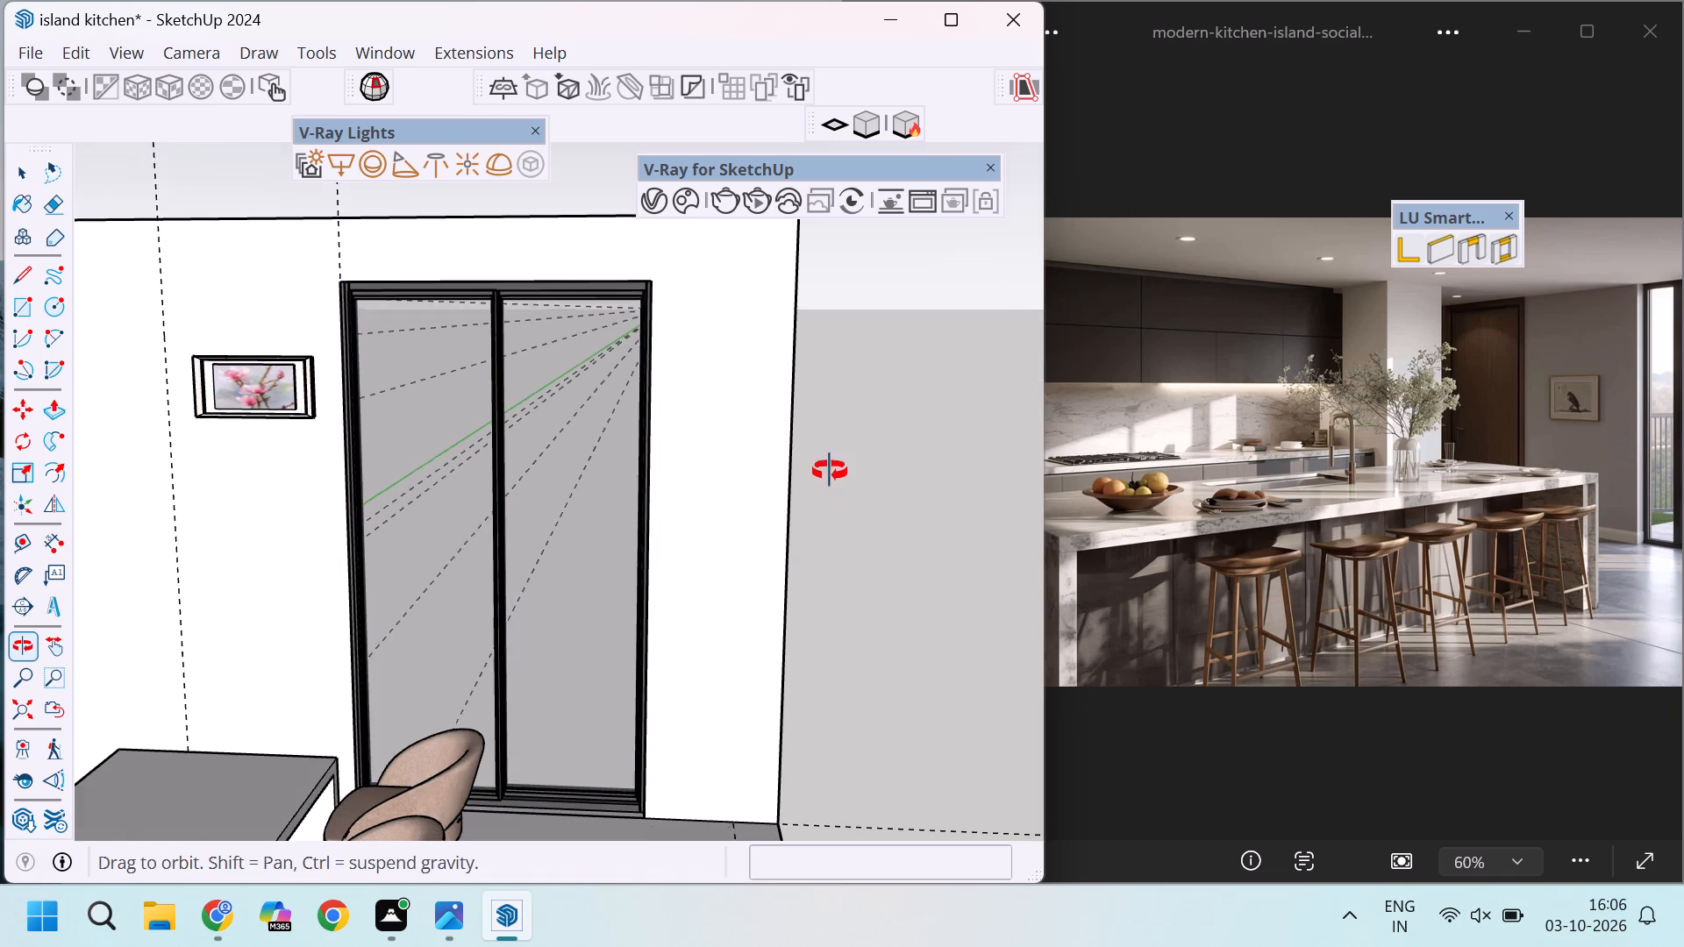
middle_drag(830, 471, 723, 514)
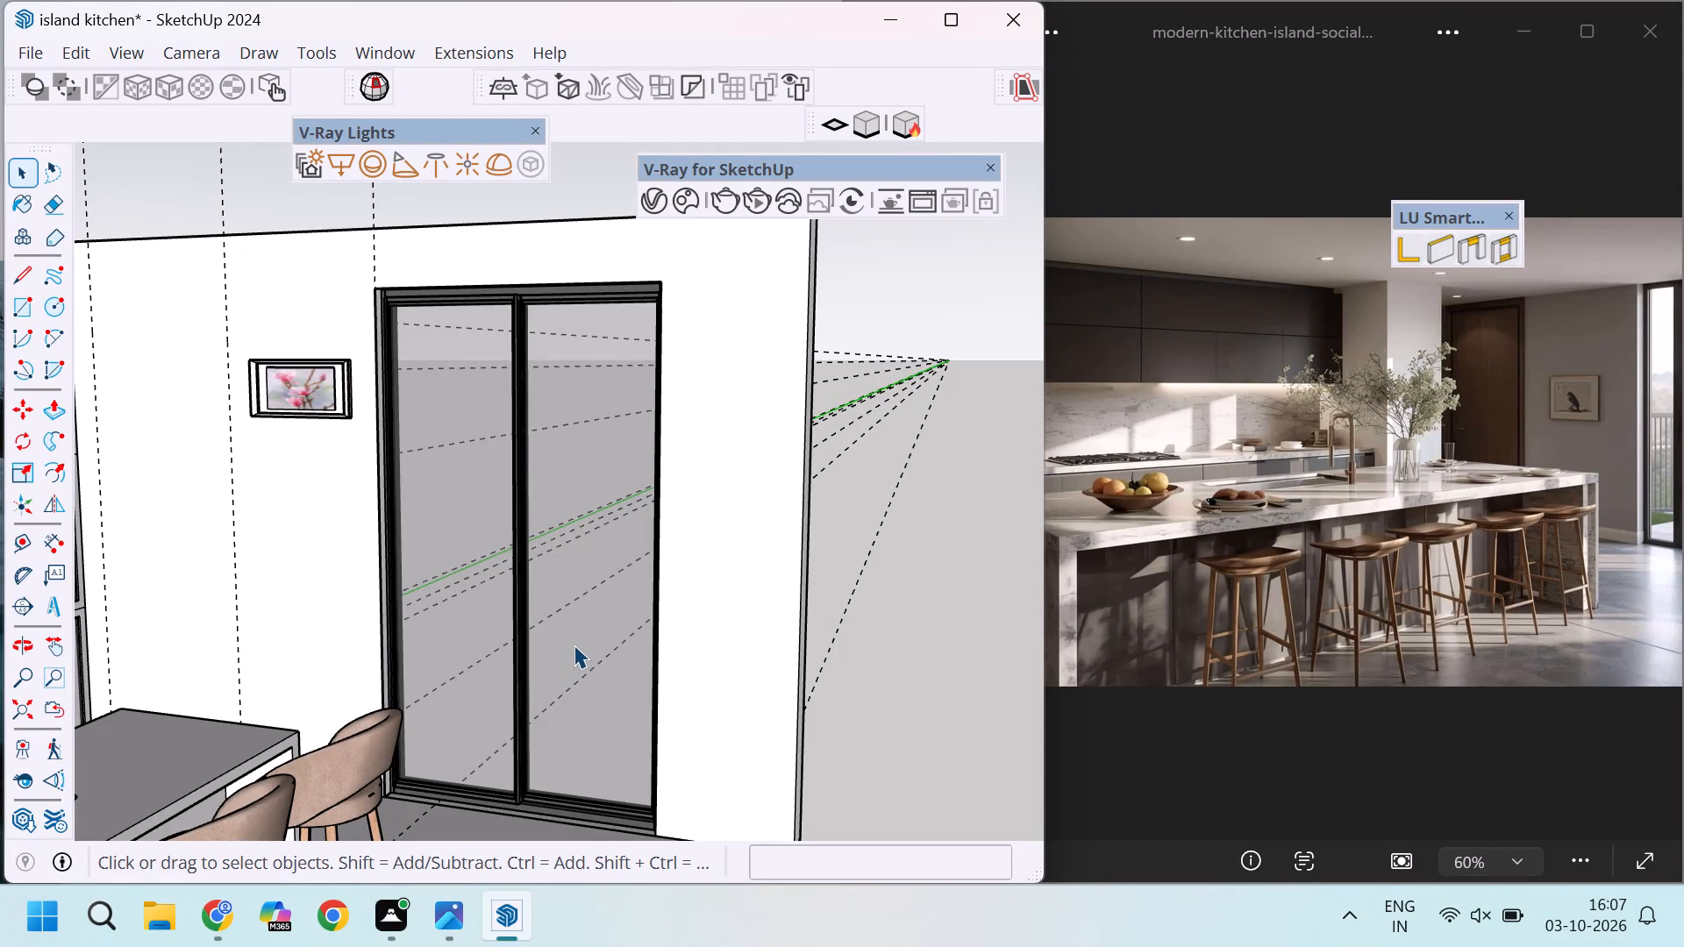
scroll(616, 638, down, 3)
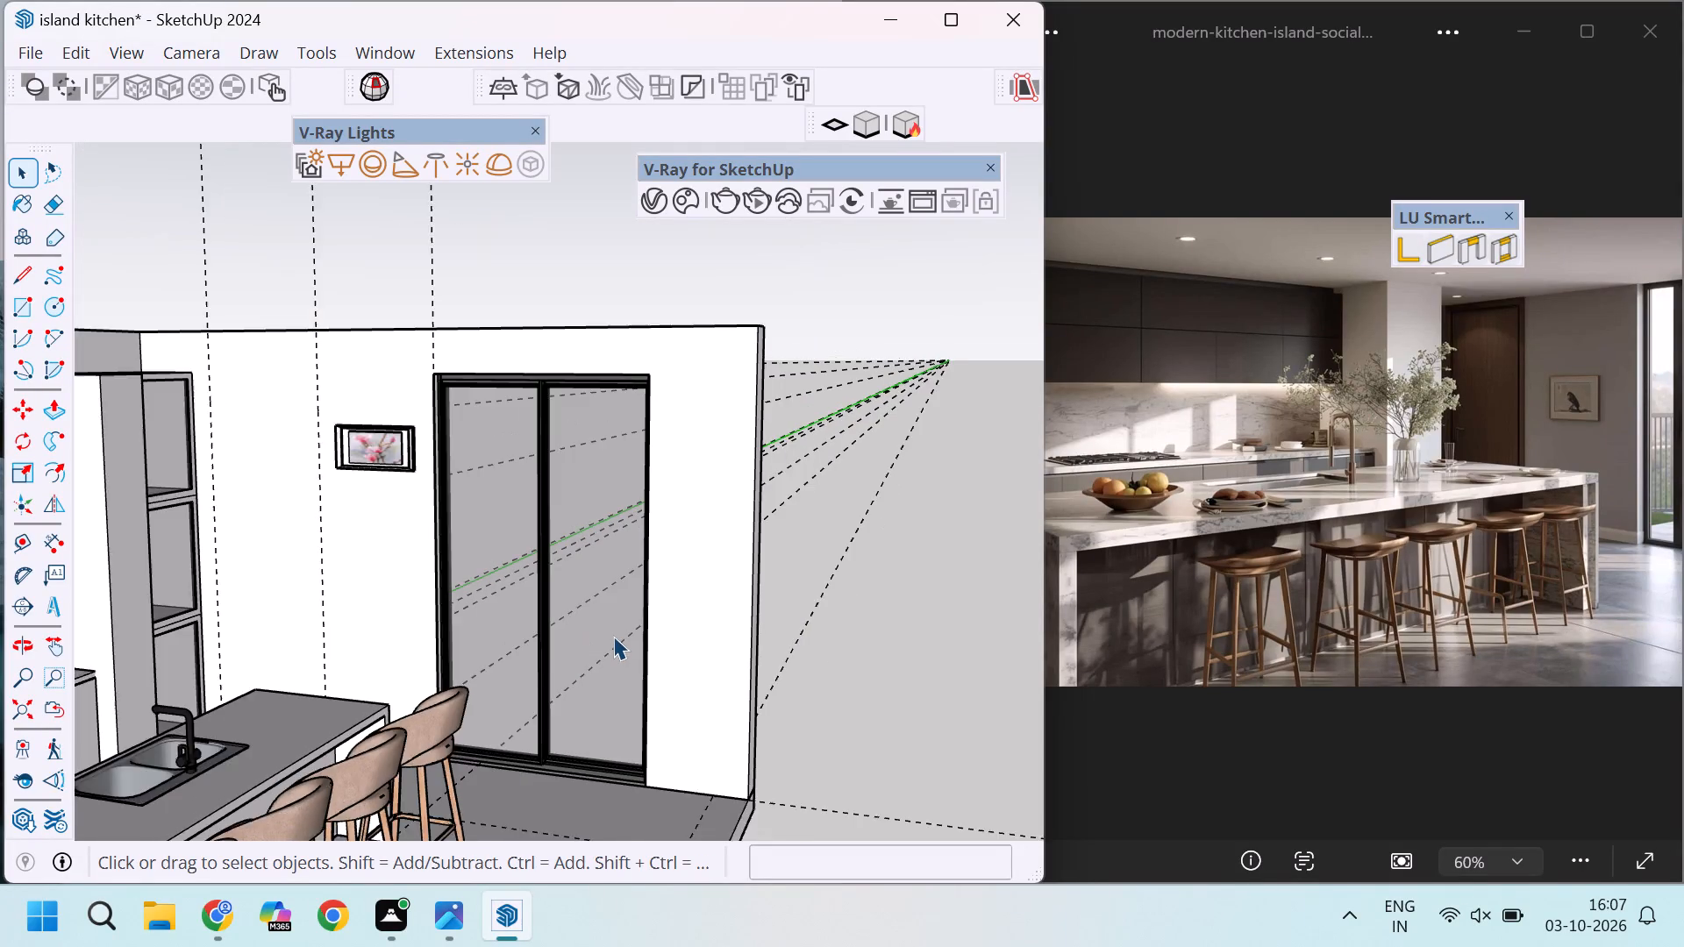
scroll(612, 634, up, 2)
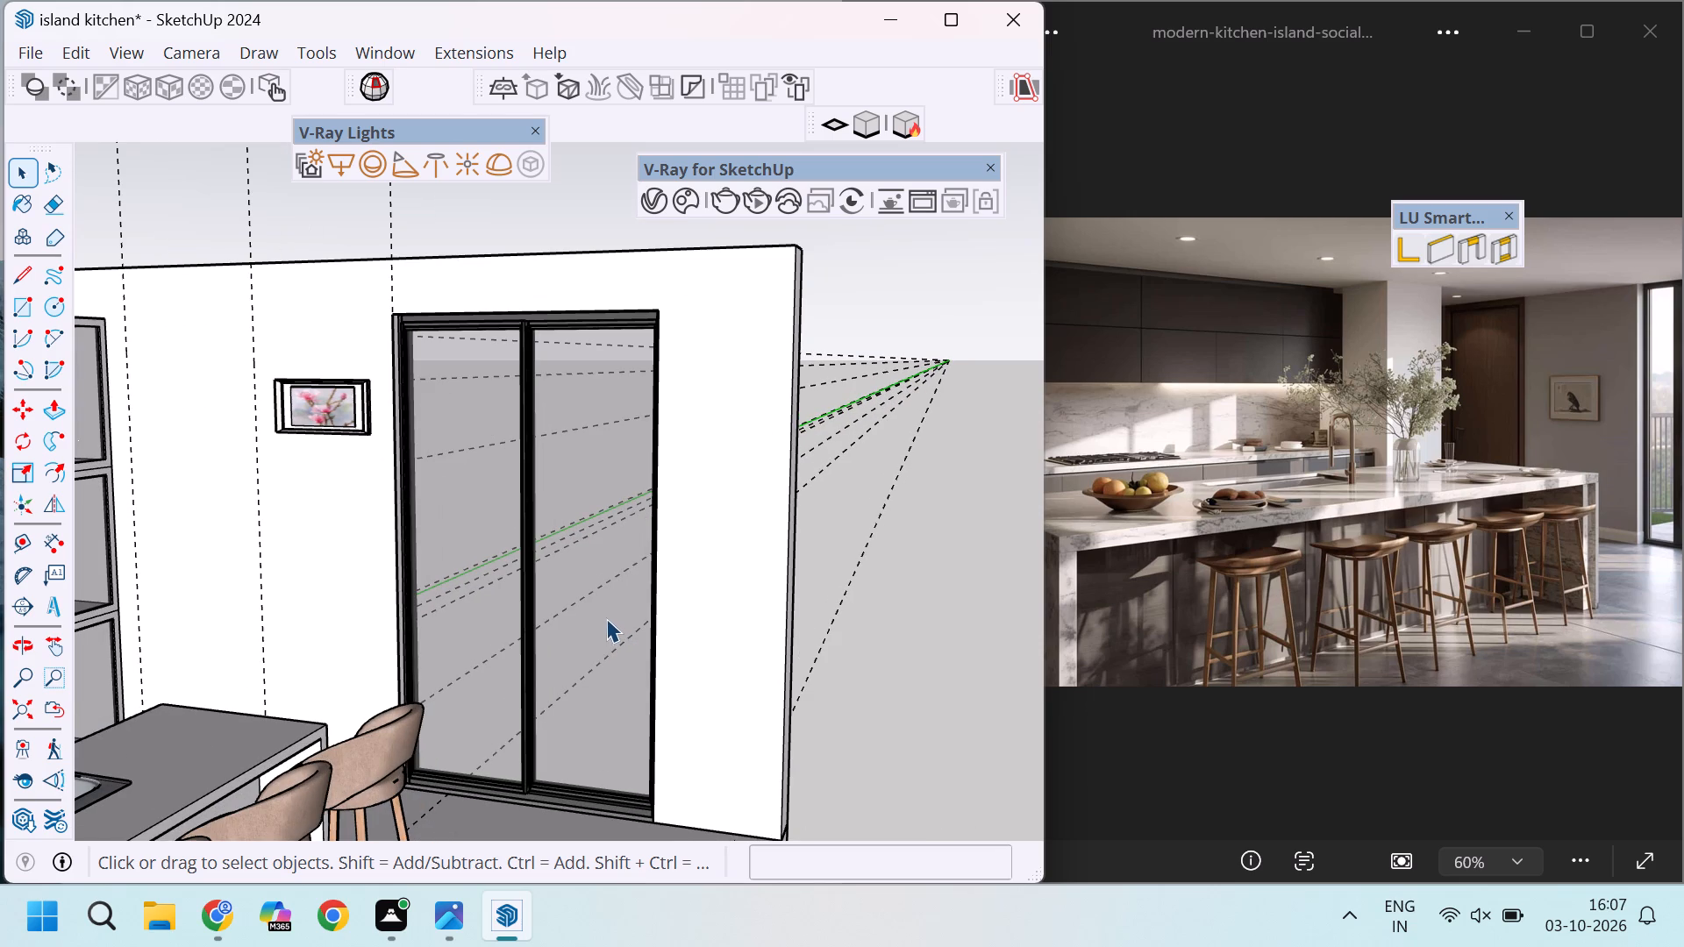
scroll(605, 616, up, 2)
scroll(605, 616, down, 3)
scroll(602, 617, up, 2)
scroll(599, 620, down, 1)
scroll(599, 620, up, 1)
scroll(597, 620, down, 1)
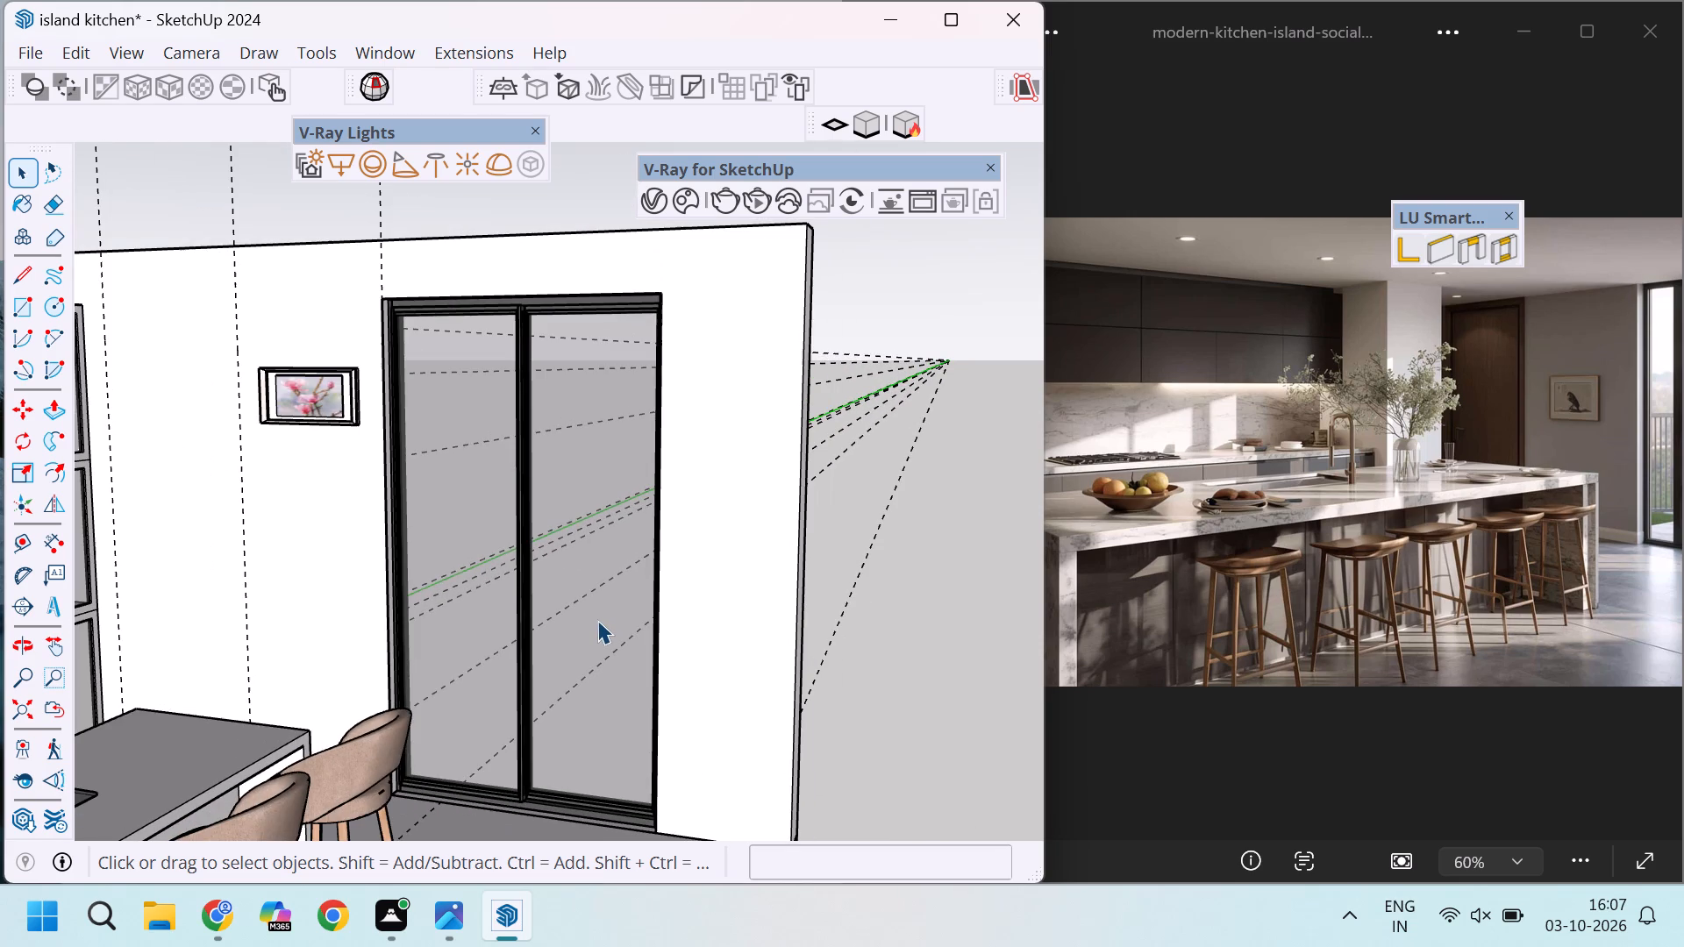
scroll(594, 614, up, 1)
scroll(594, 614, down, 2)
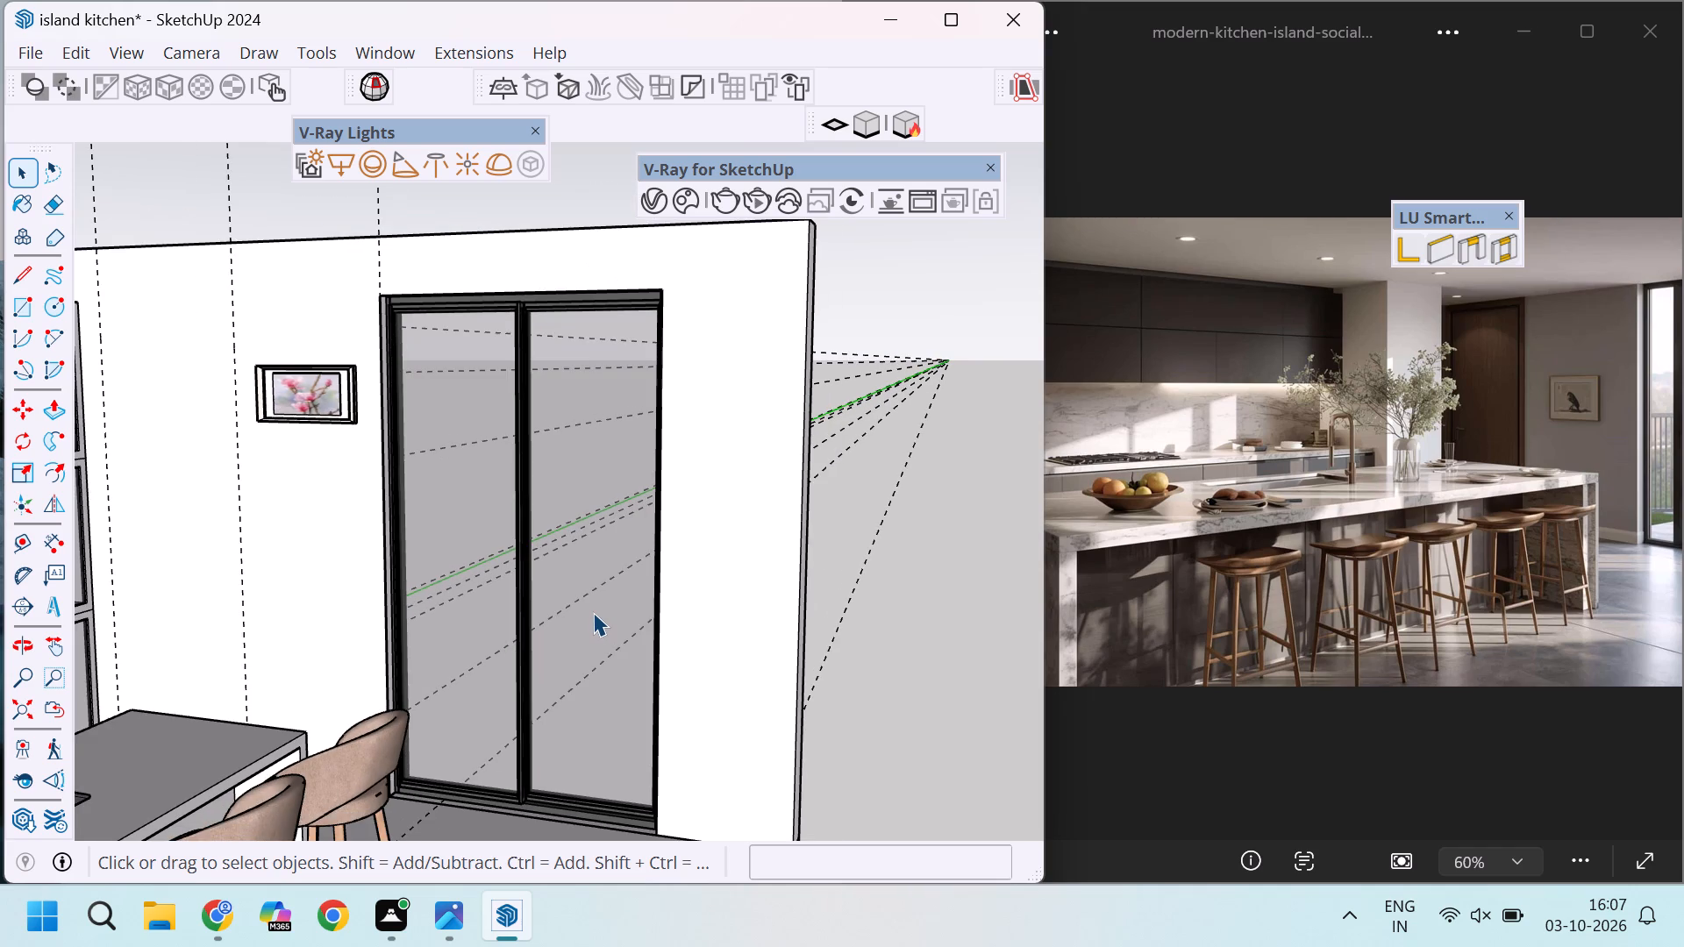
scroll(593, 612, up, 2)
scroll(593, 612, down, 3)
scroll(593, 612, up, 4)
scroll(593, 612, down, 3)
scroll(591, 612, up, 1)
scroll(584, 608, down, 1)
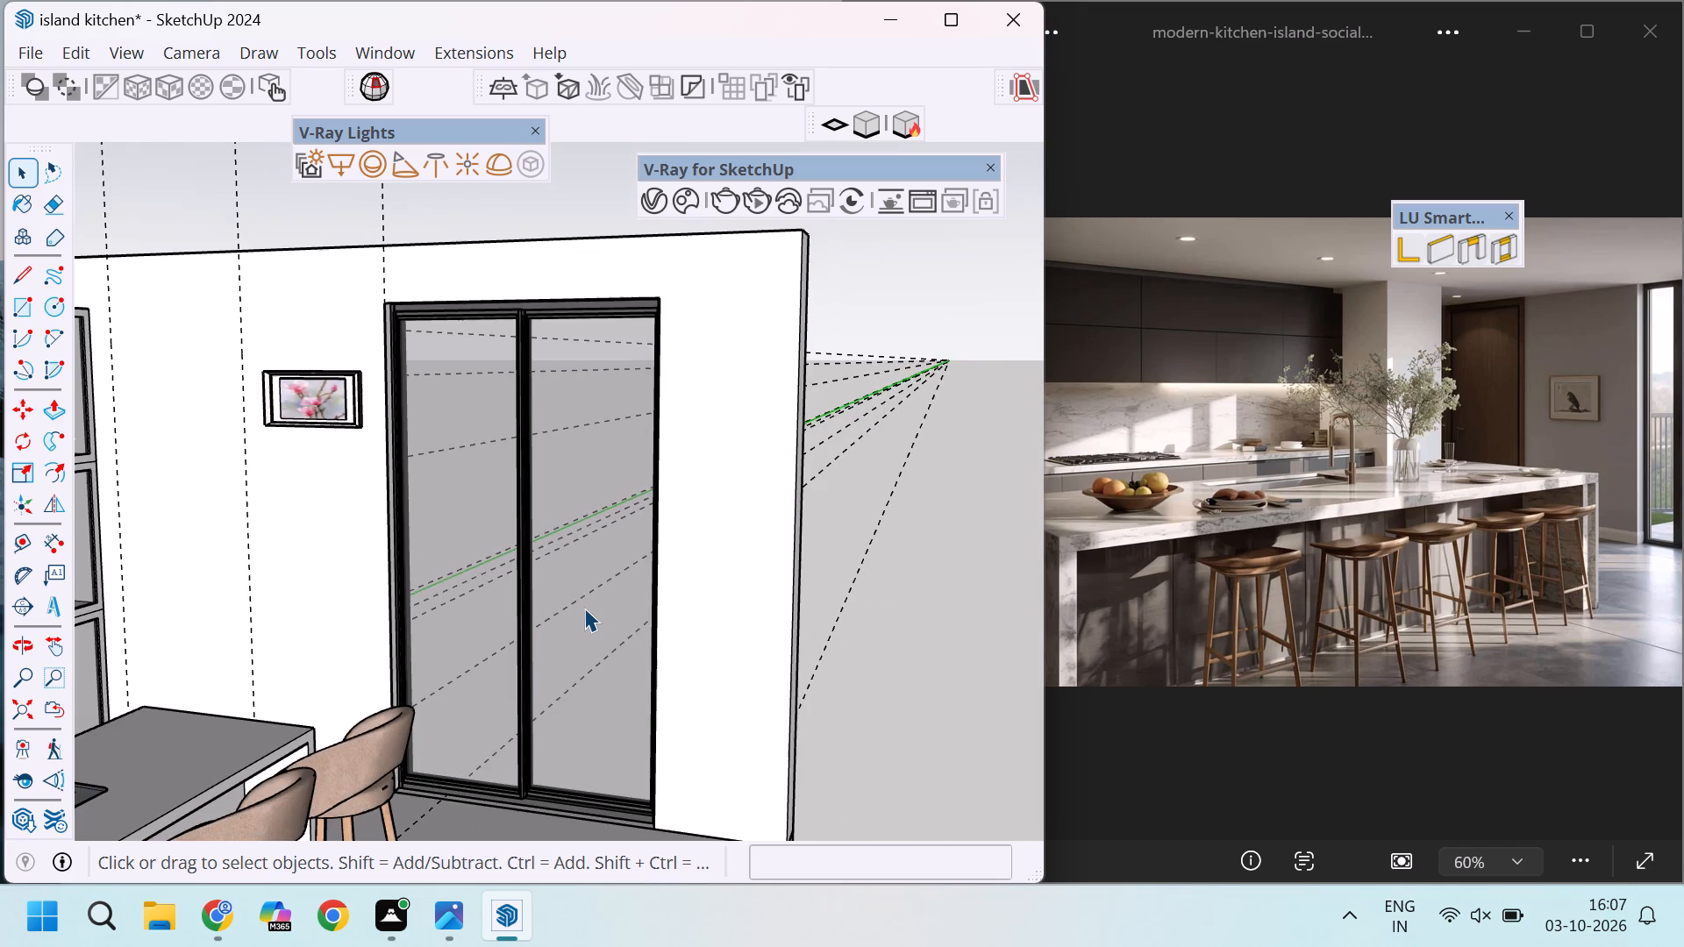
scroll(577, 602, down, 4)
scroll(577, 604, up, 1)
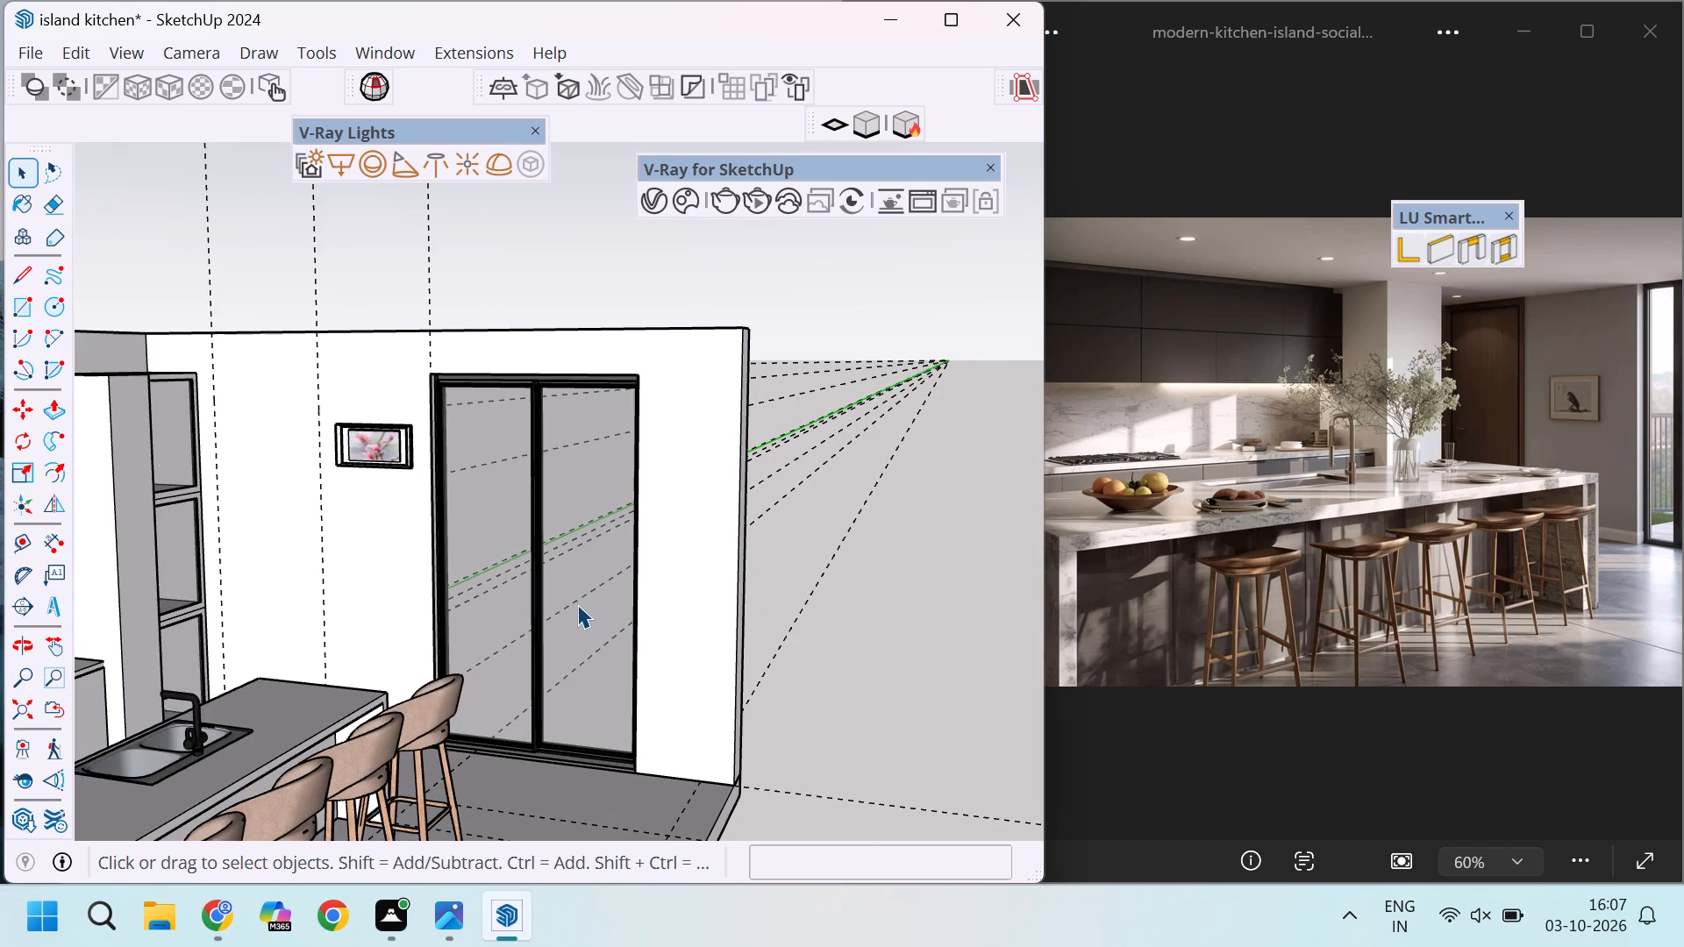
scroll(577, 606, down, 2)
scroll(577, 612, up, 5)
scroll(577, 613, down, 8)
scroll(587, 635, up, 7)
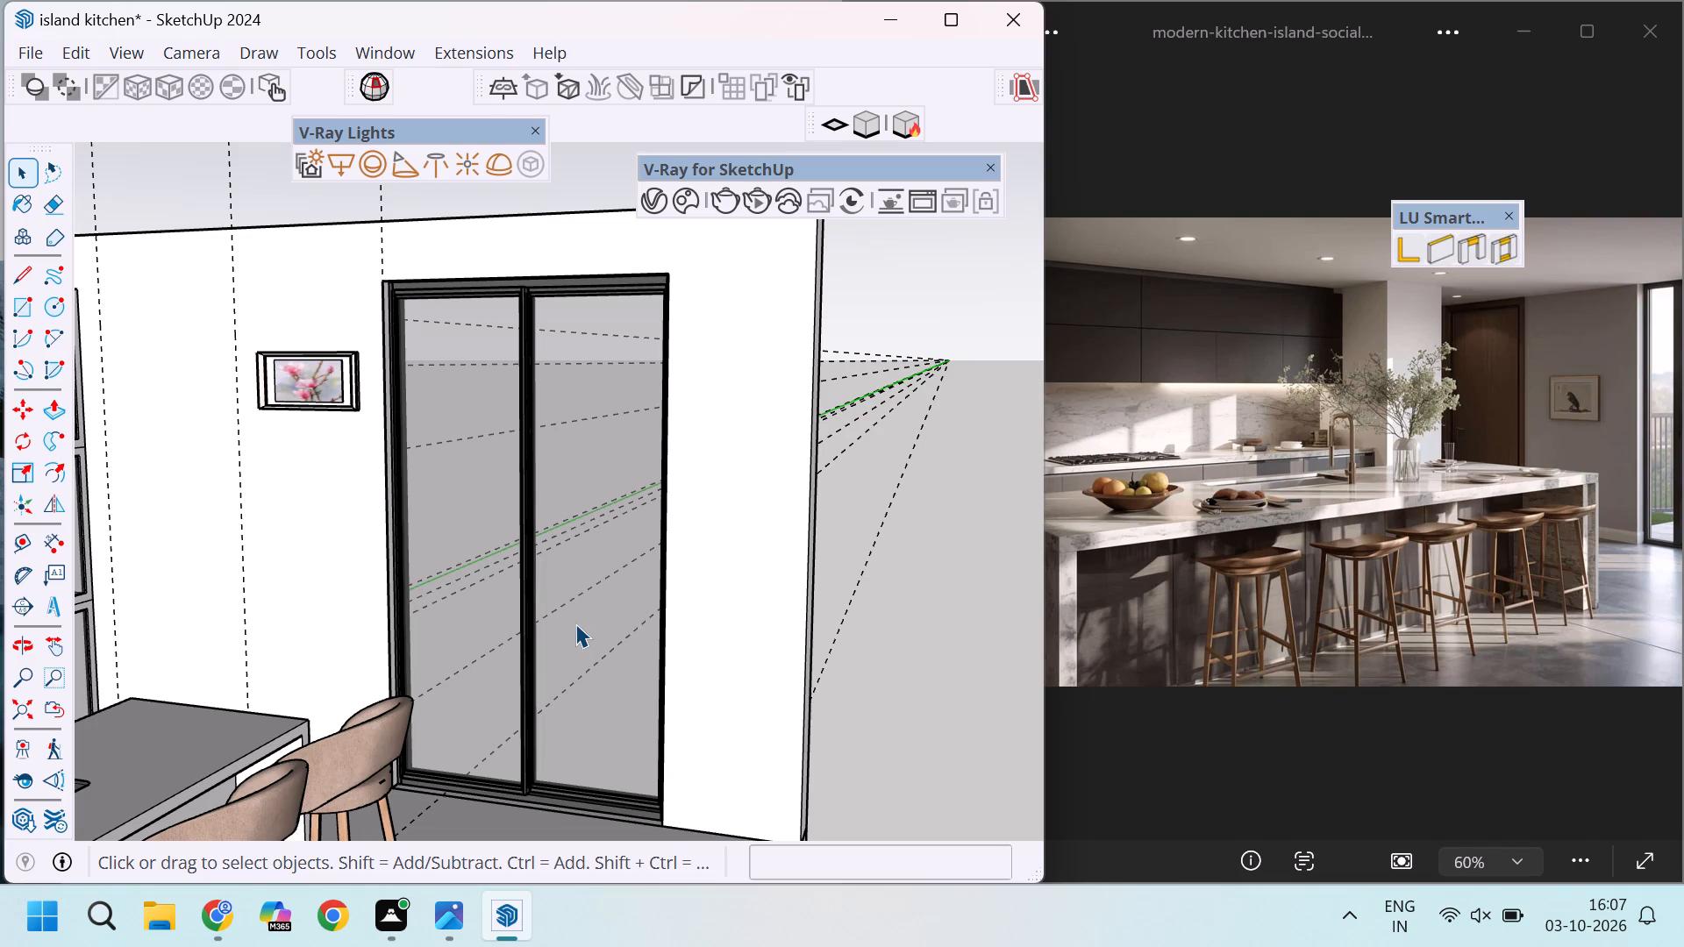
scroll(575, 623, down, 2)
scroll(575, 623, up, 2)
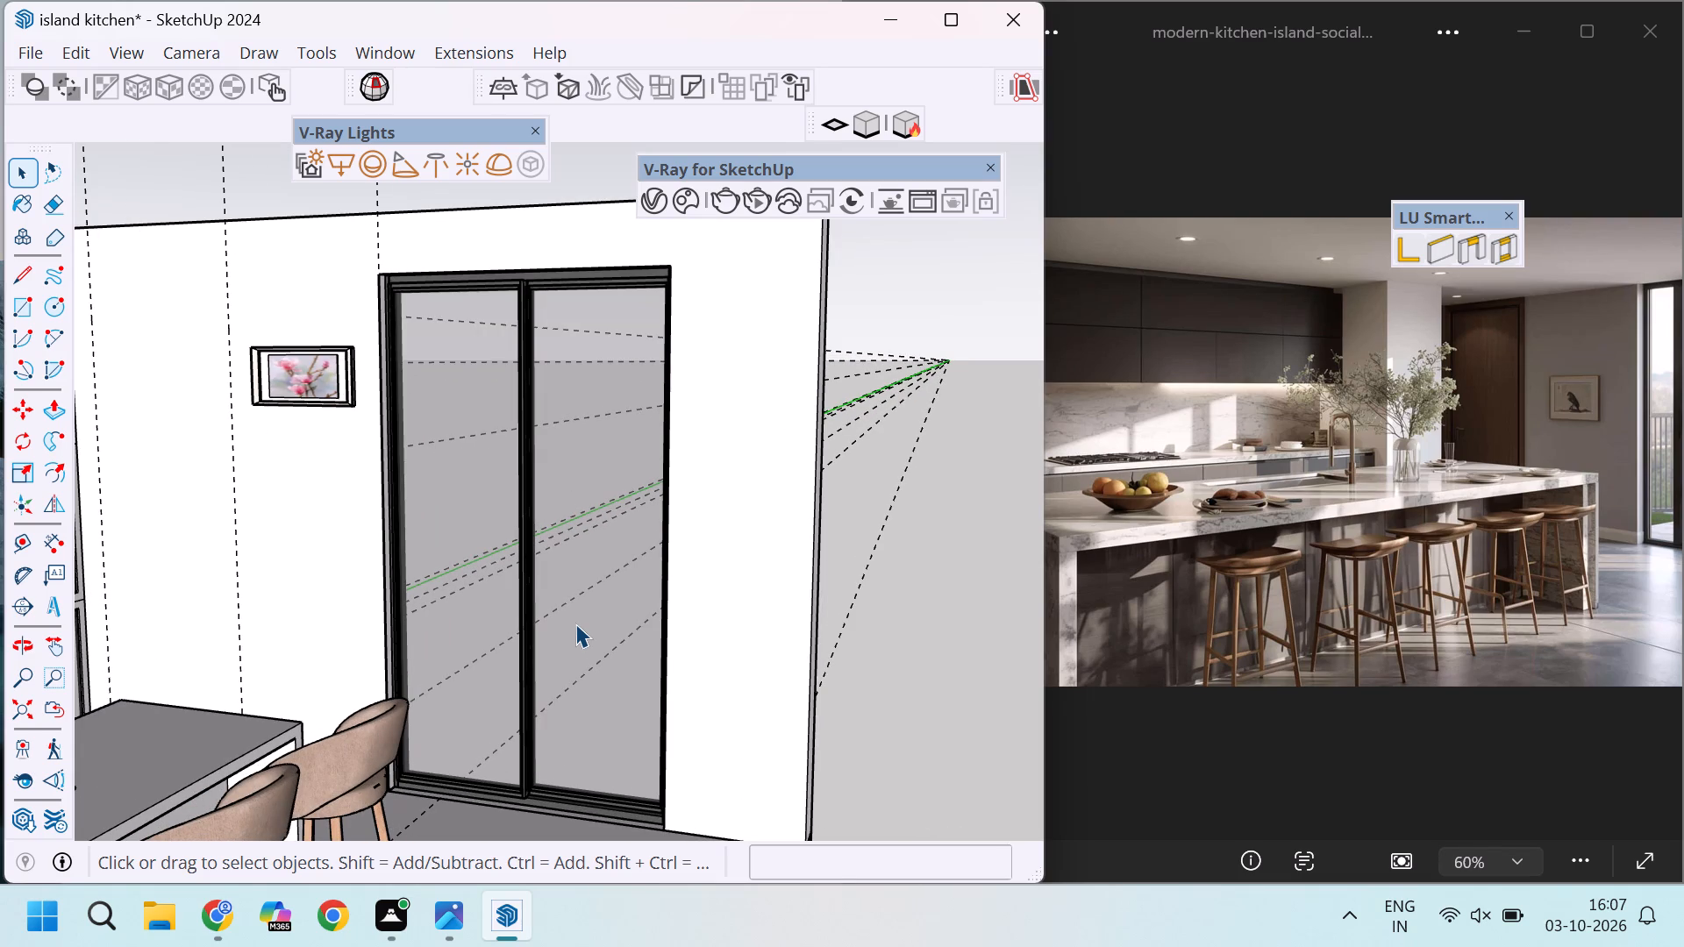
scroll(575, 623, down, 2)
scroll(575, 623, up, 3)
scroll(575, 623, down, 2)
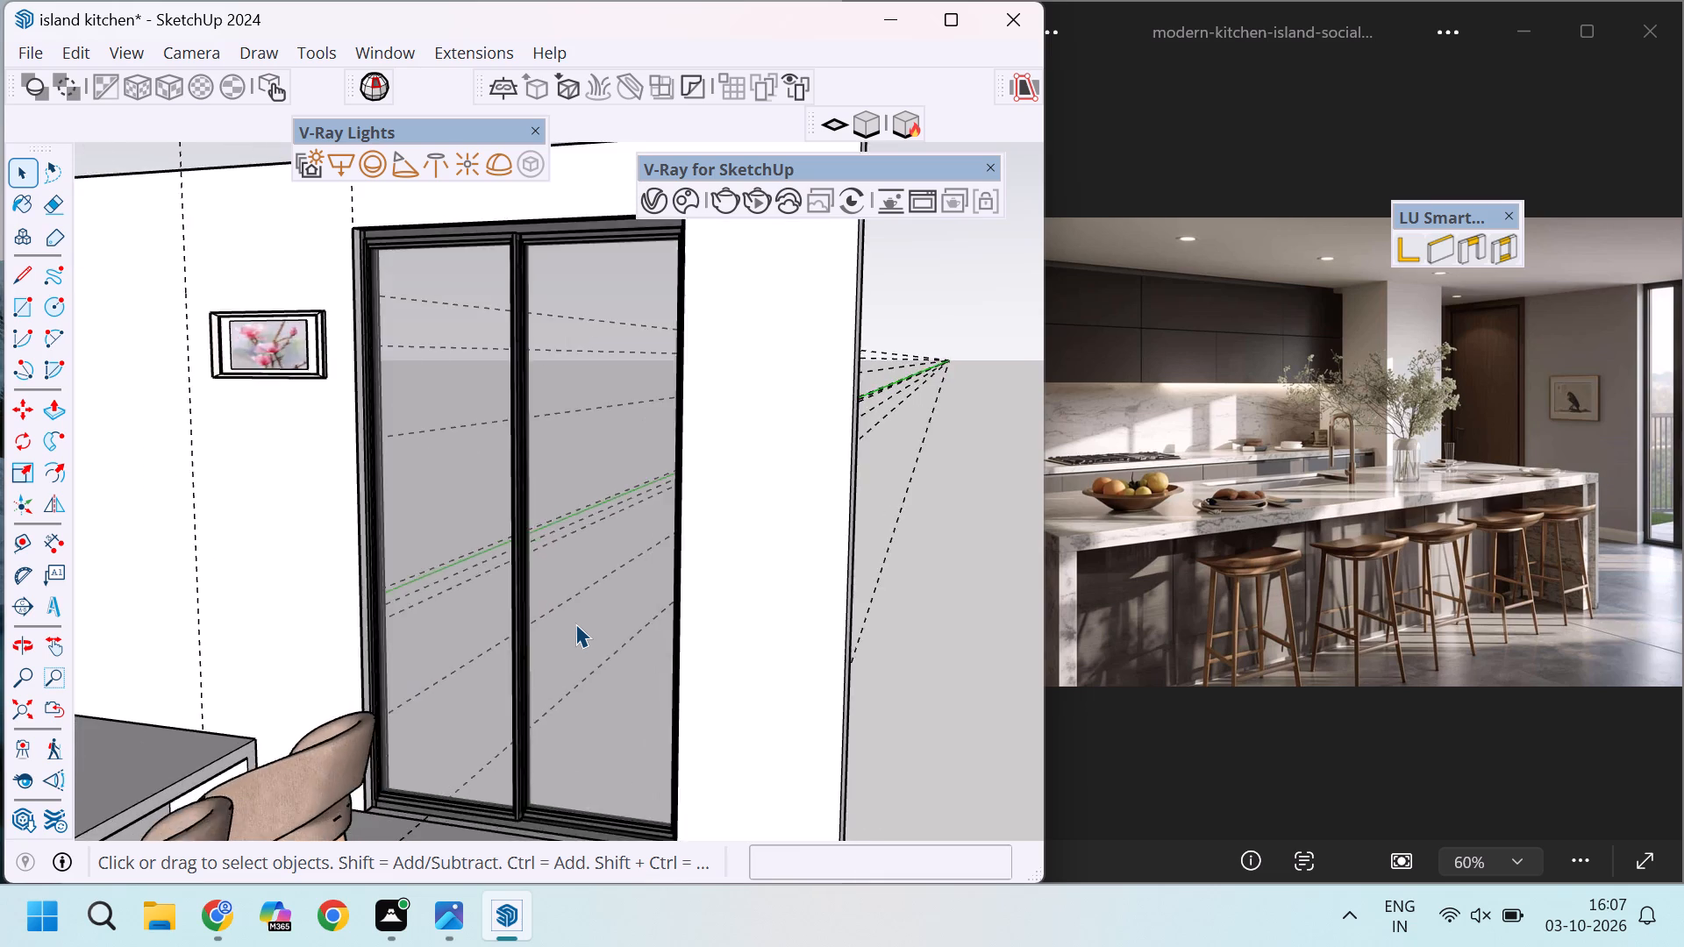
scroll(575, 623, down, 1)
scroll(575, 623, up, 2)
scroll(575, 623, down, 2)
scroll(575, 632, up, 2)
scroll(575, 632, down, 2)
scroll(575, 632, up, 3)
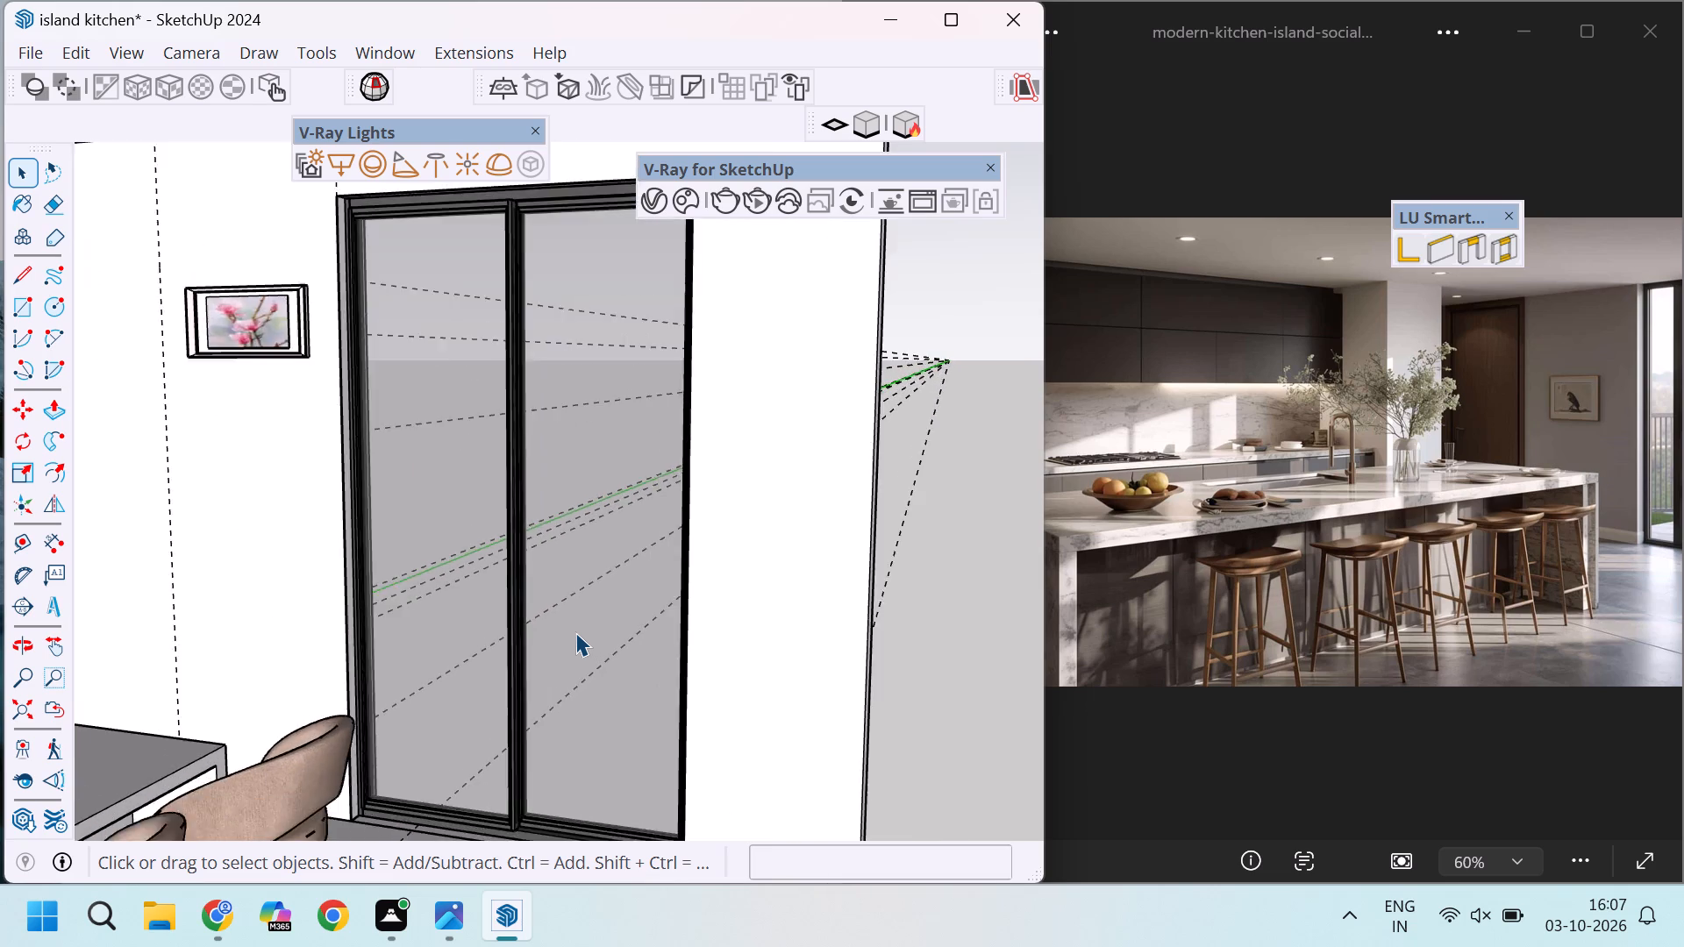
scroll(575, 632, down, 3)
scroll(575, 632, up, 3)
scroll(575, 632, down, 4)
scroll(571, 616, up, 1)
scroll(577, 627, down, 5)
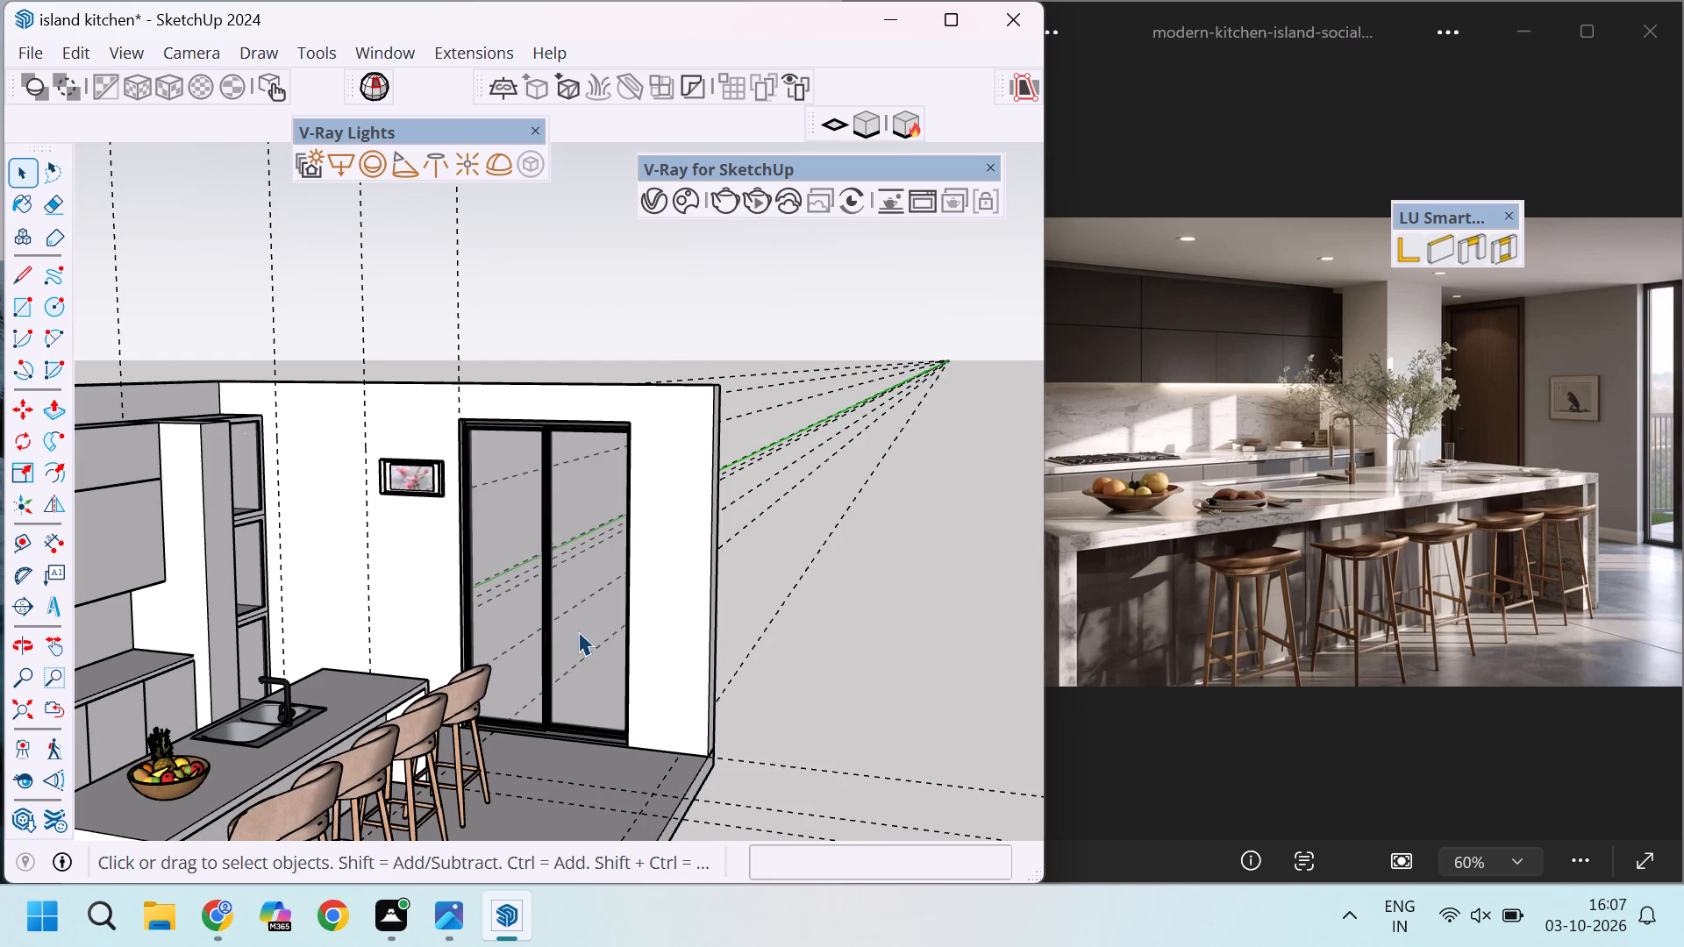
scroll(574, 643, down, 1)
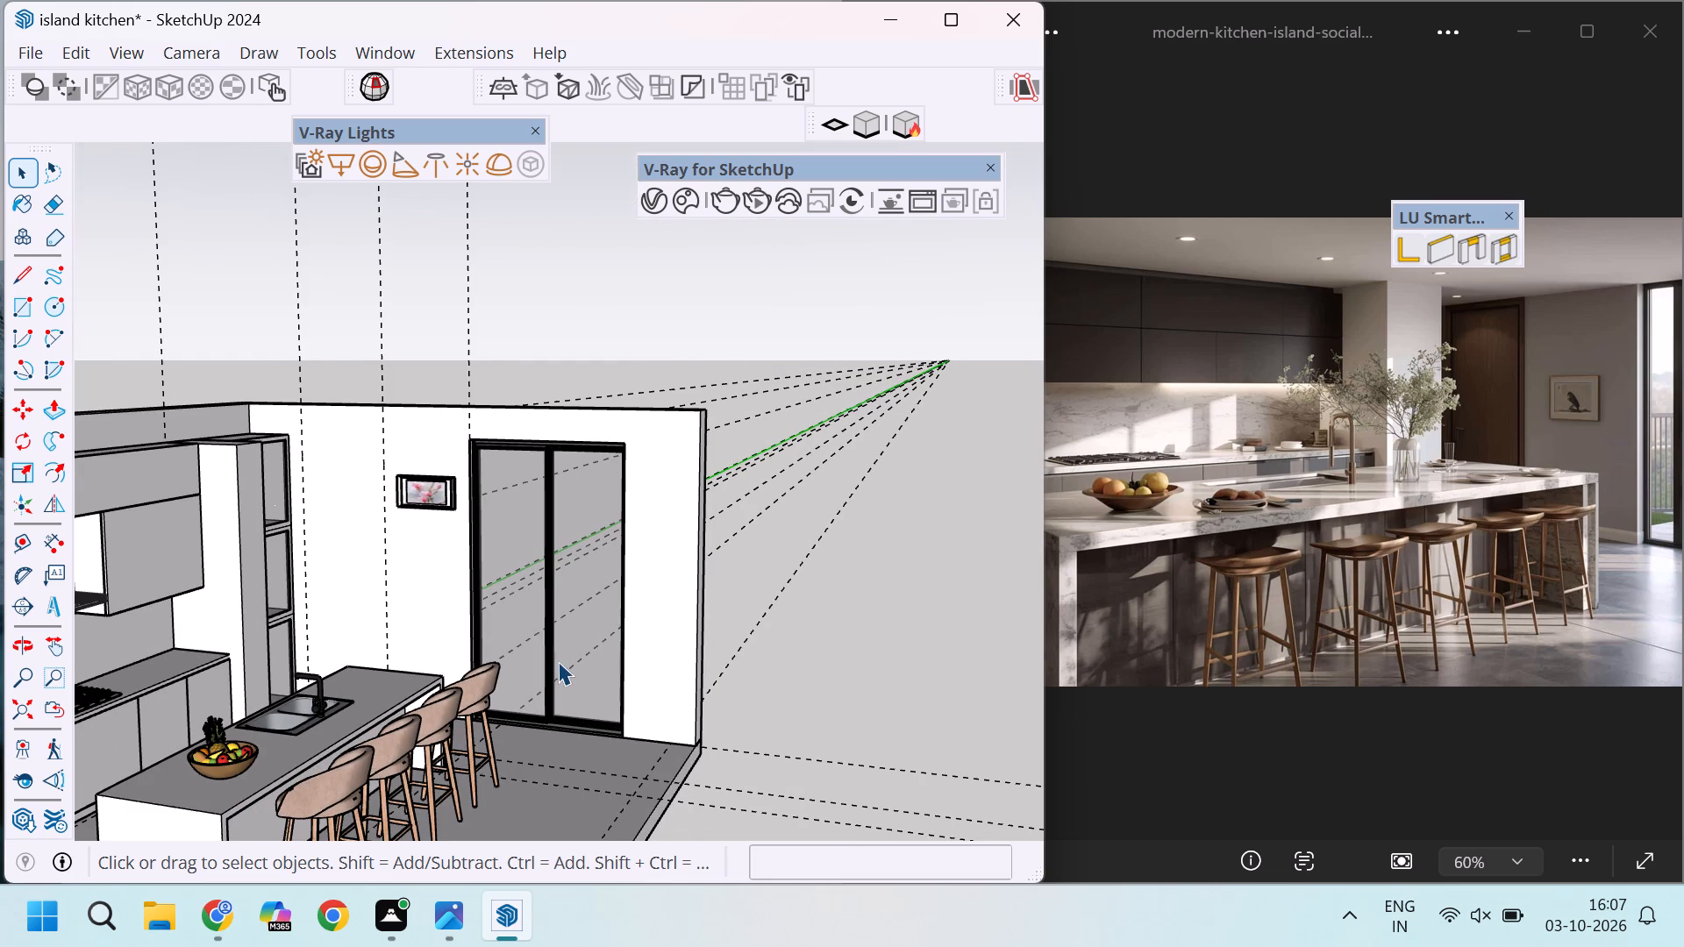
Examine the fitted sliding door, the framed picture wall and the island with its stools from several angles.
scroll(558, 661, down, 3)
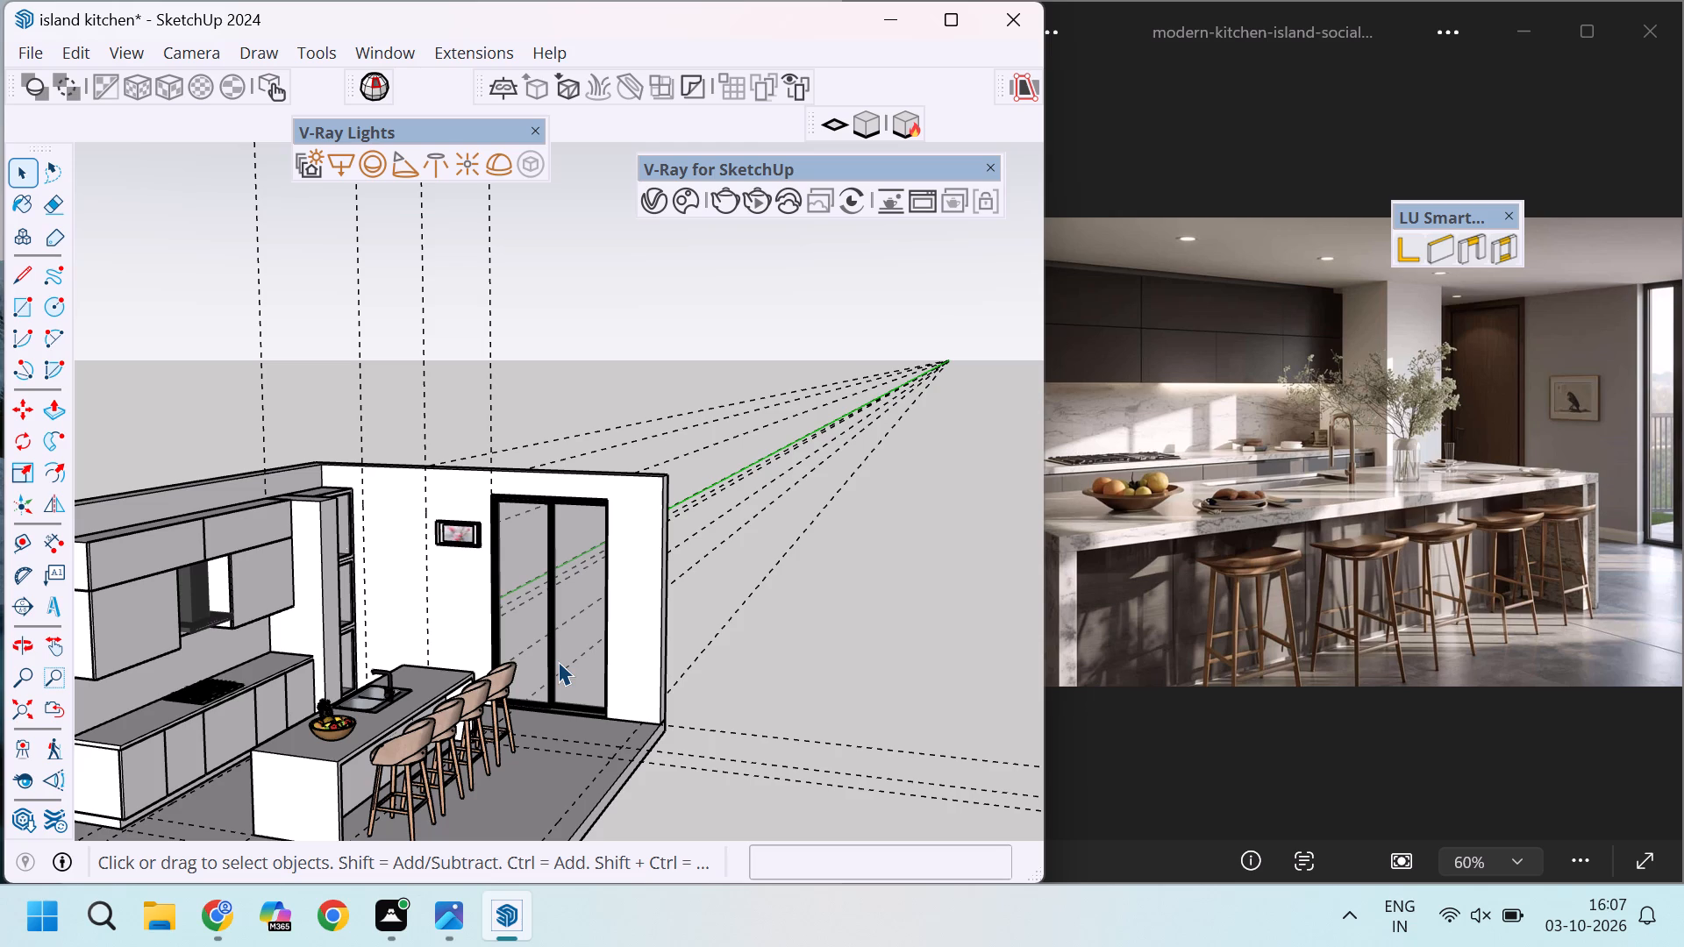
scroll(681, 623, up, 3)
scroll(680, 623, down, 3)
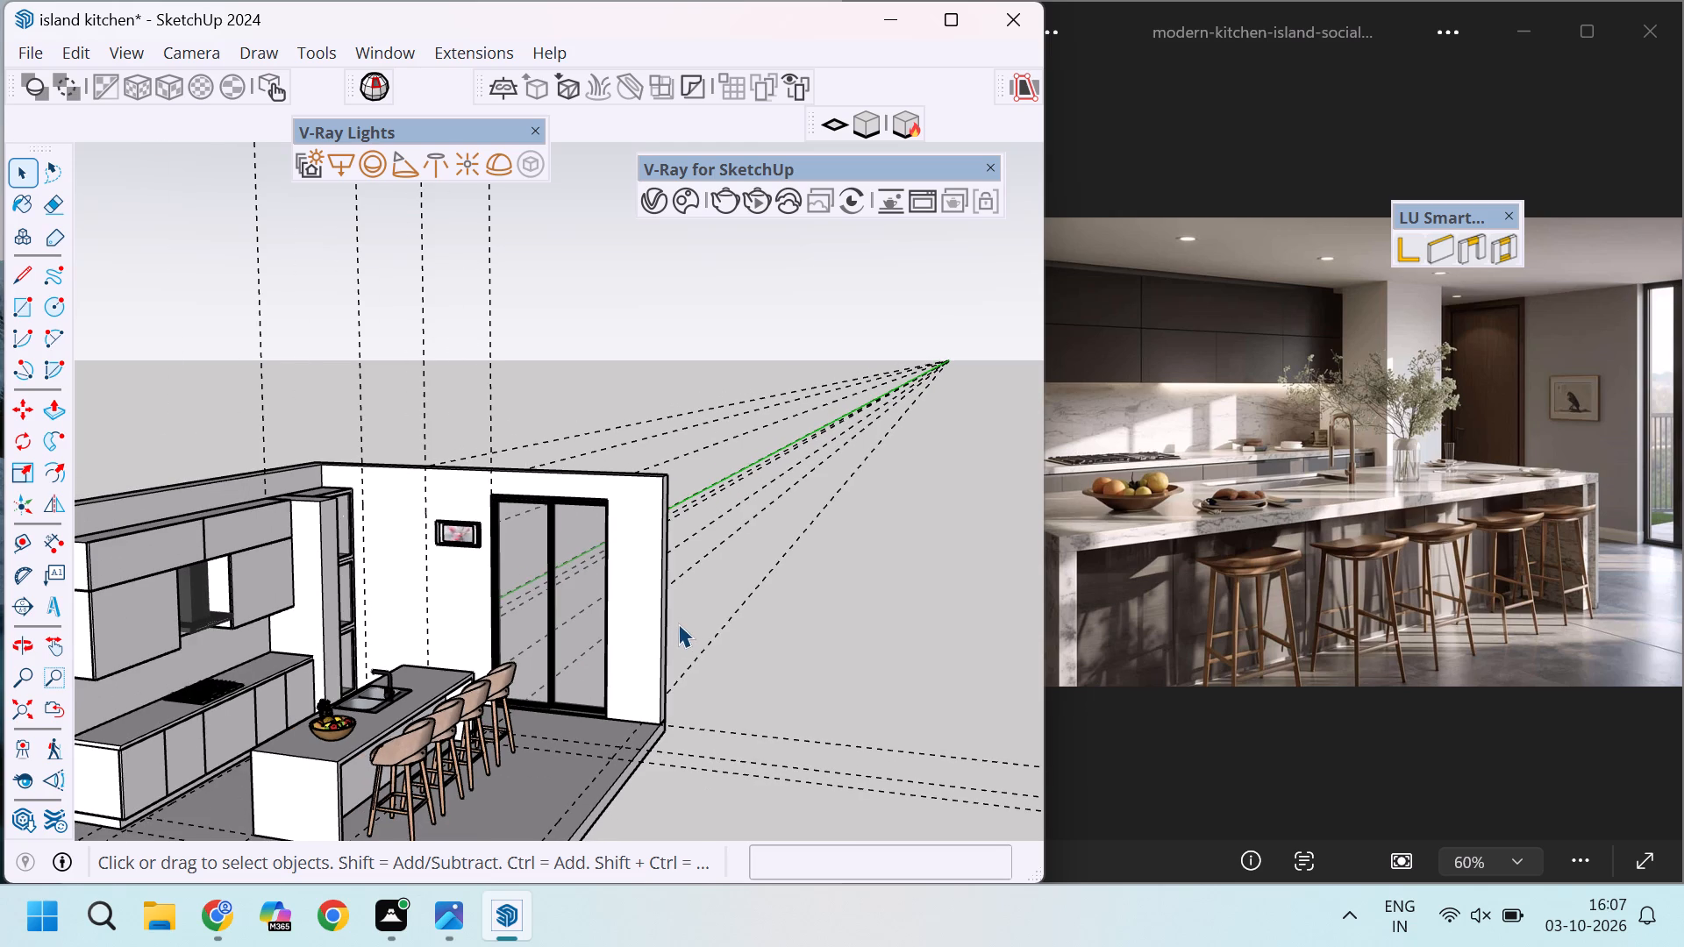
scroll(418, 488, up, 9)
scroll(541, 575, up, 3)
scroll(544, 518, down, 3)
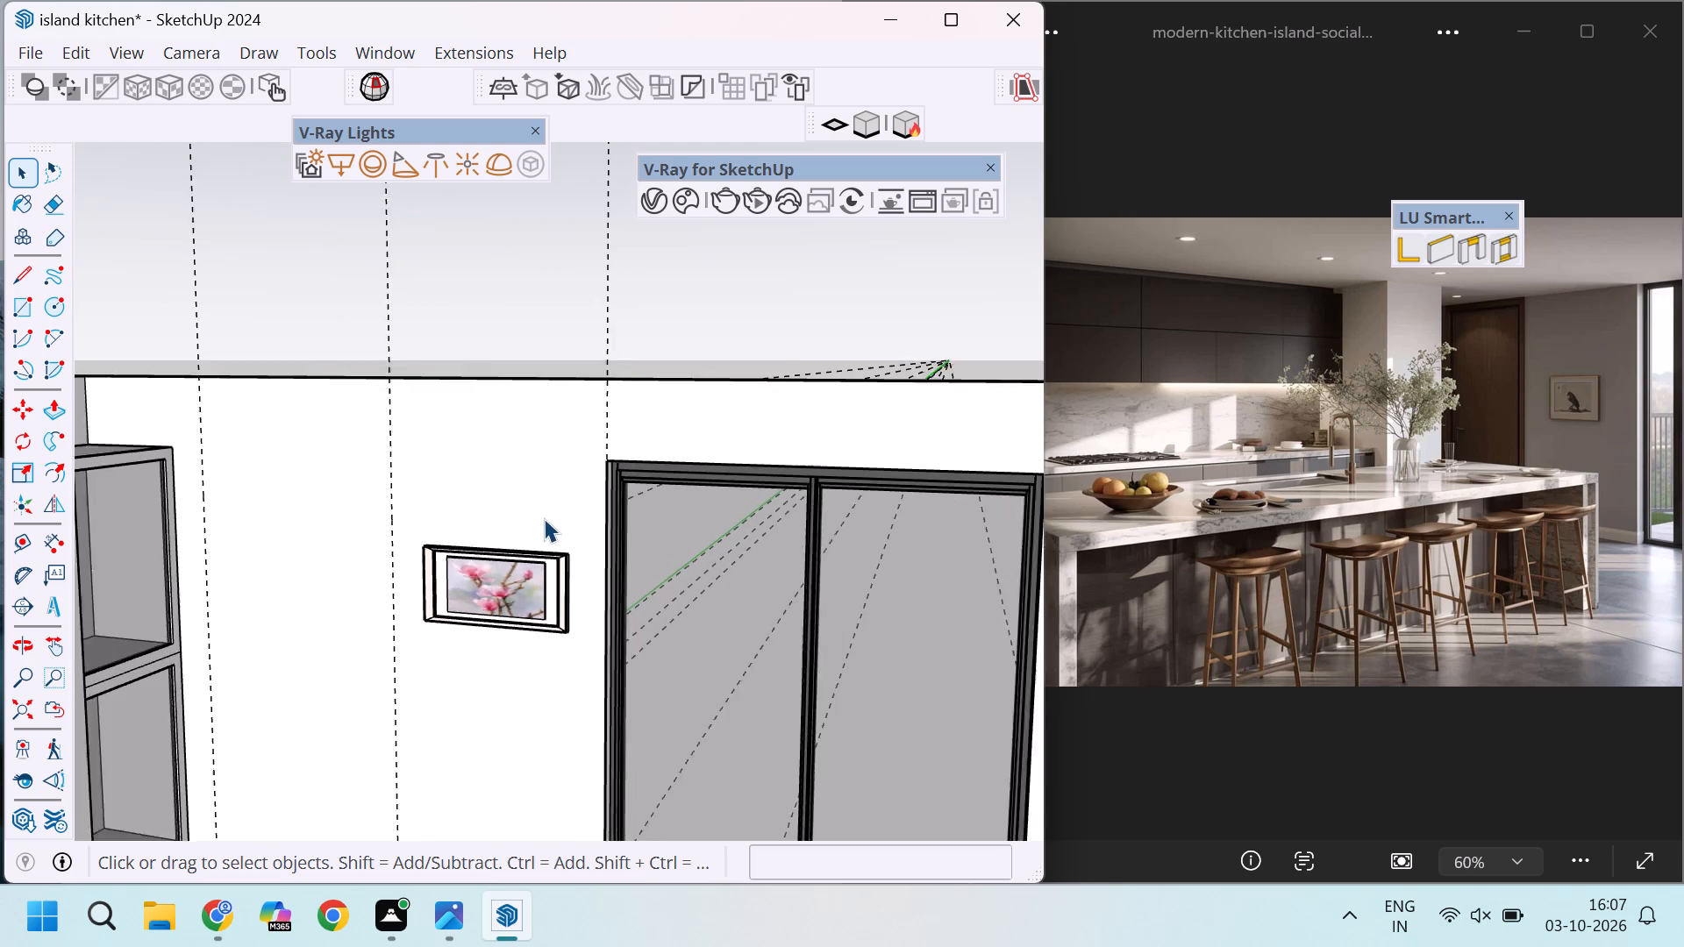
scroll(544, 518, down, 13)
middle_drag(545, 509, 155, 687)
scroll(611, 458, up, 5)
scroll(620, 442, down, 5)
scroll(499, 599, down, 3)
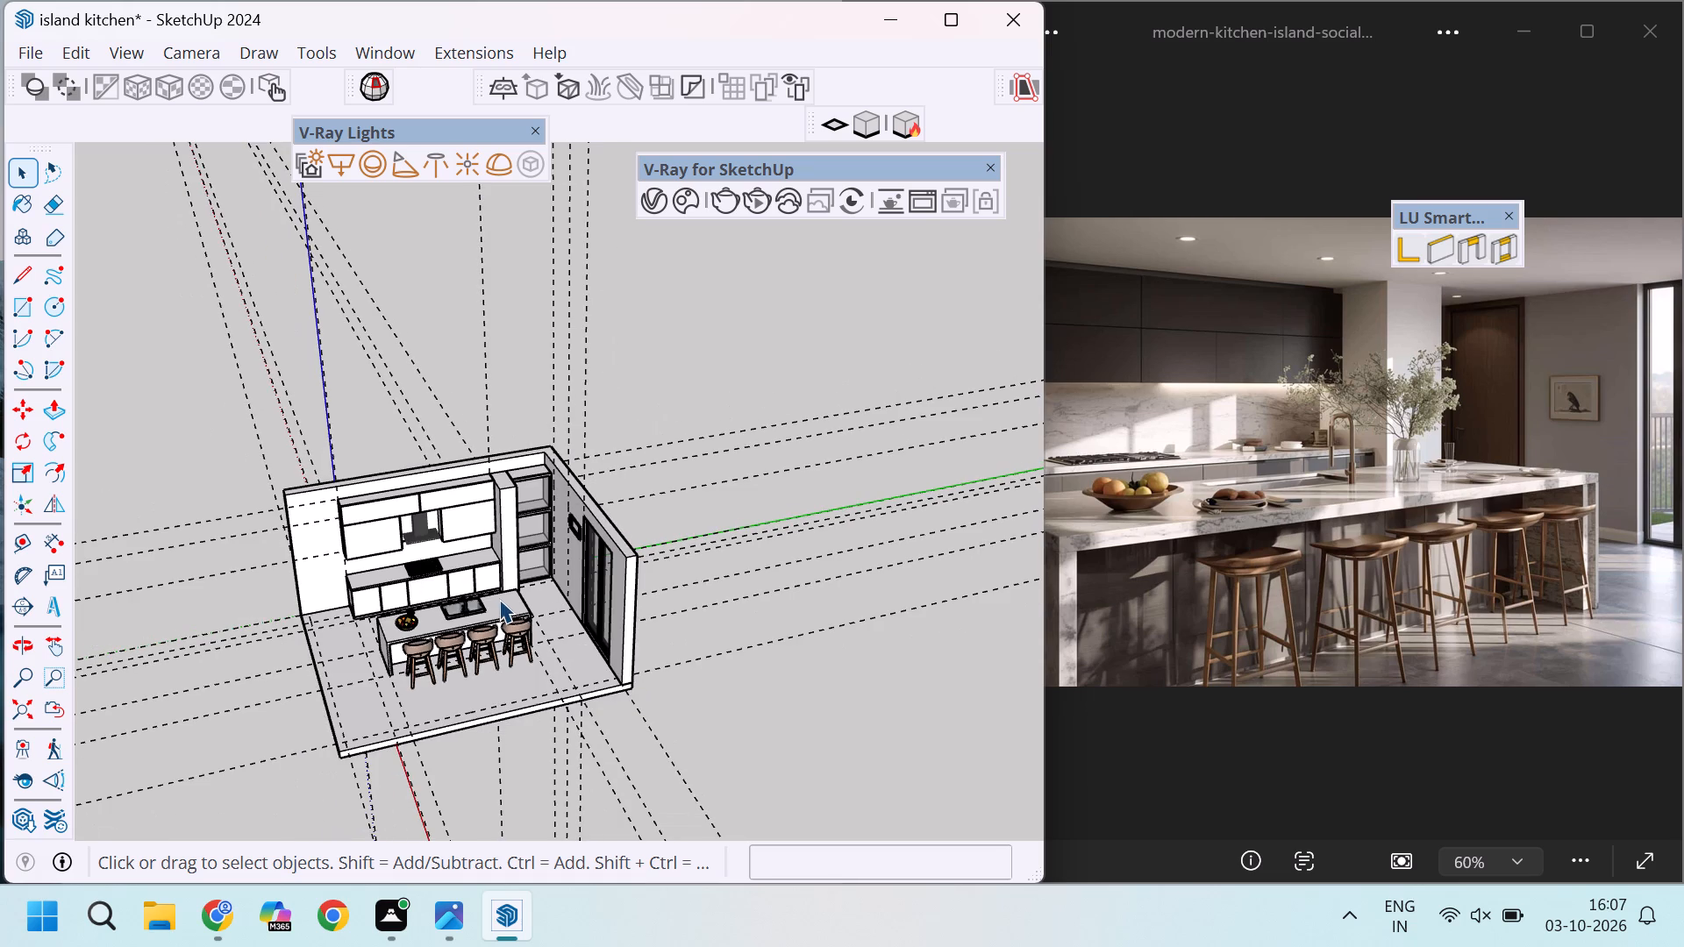
scroll(396, 671, up, 4)
middle_drag(458, 641, 603, 535)
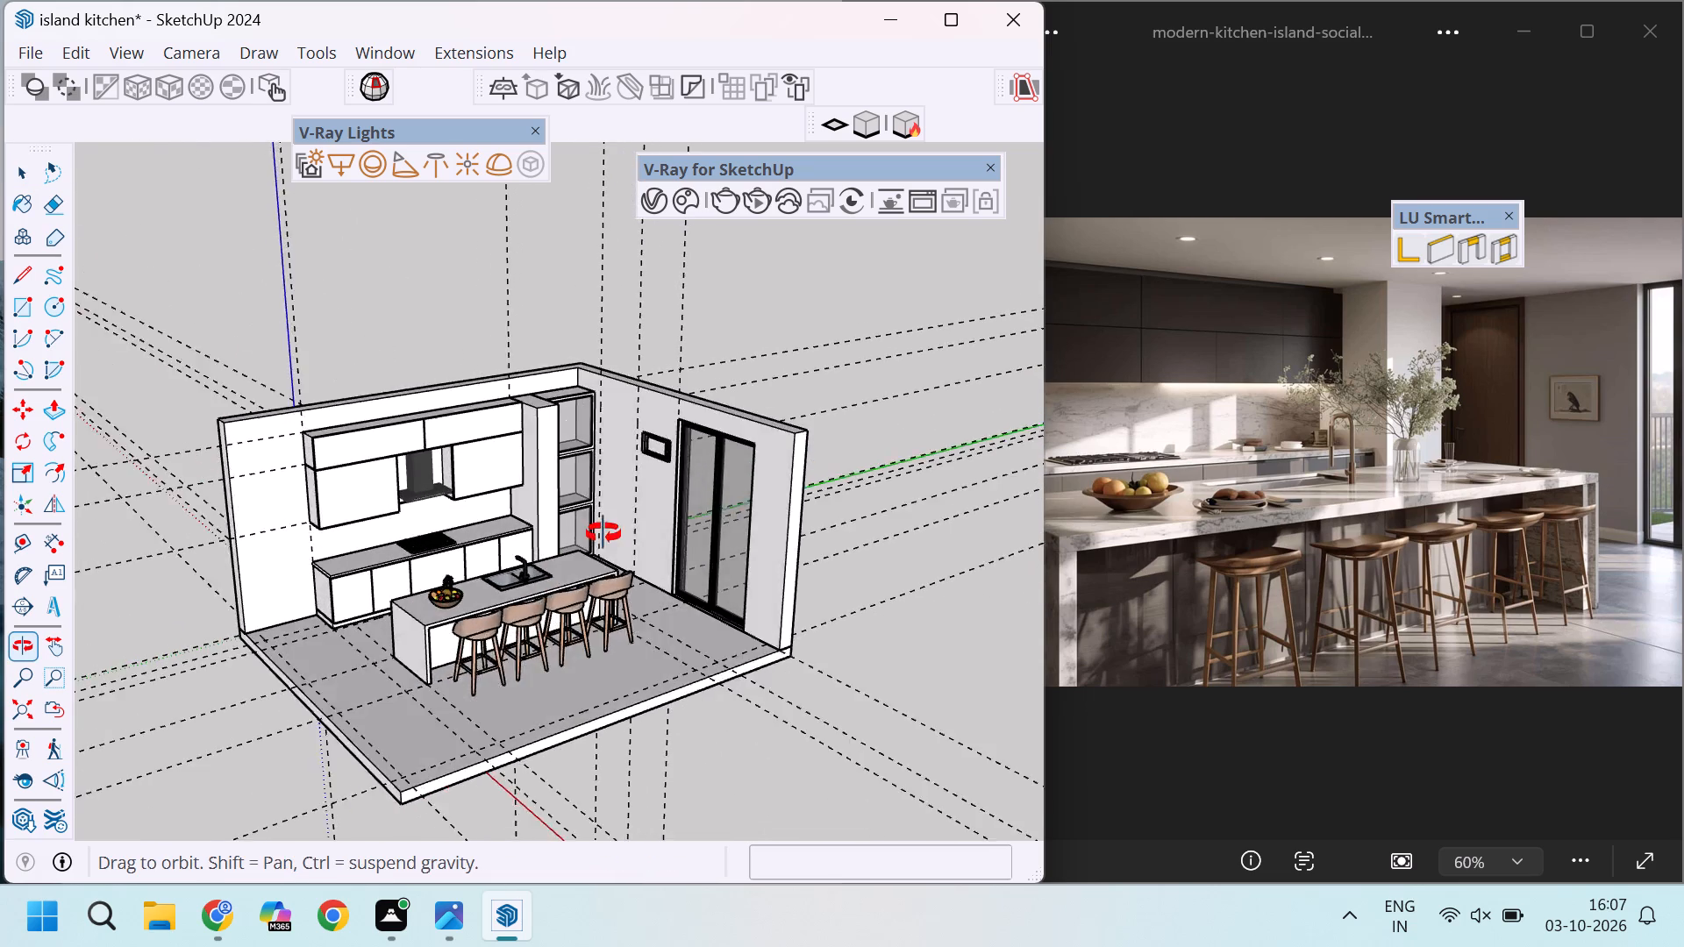
scroll(528, 570, up, 10)
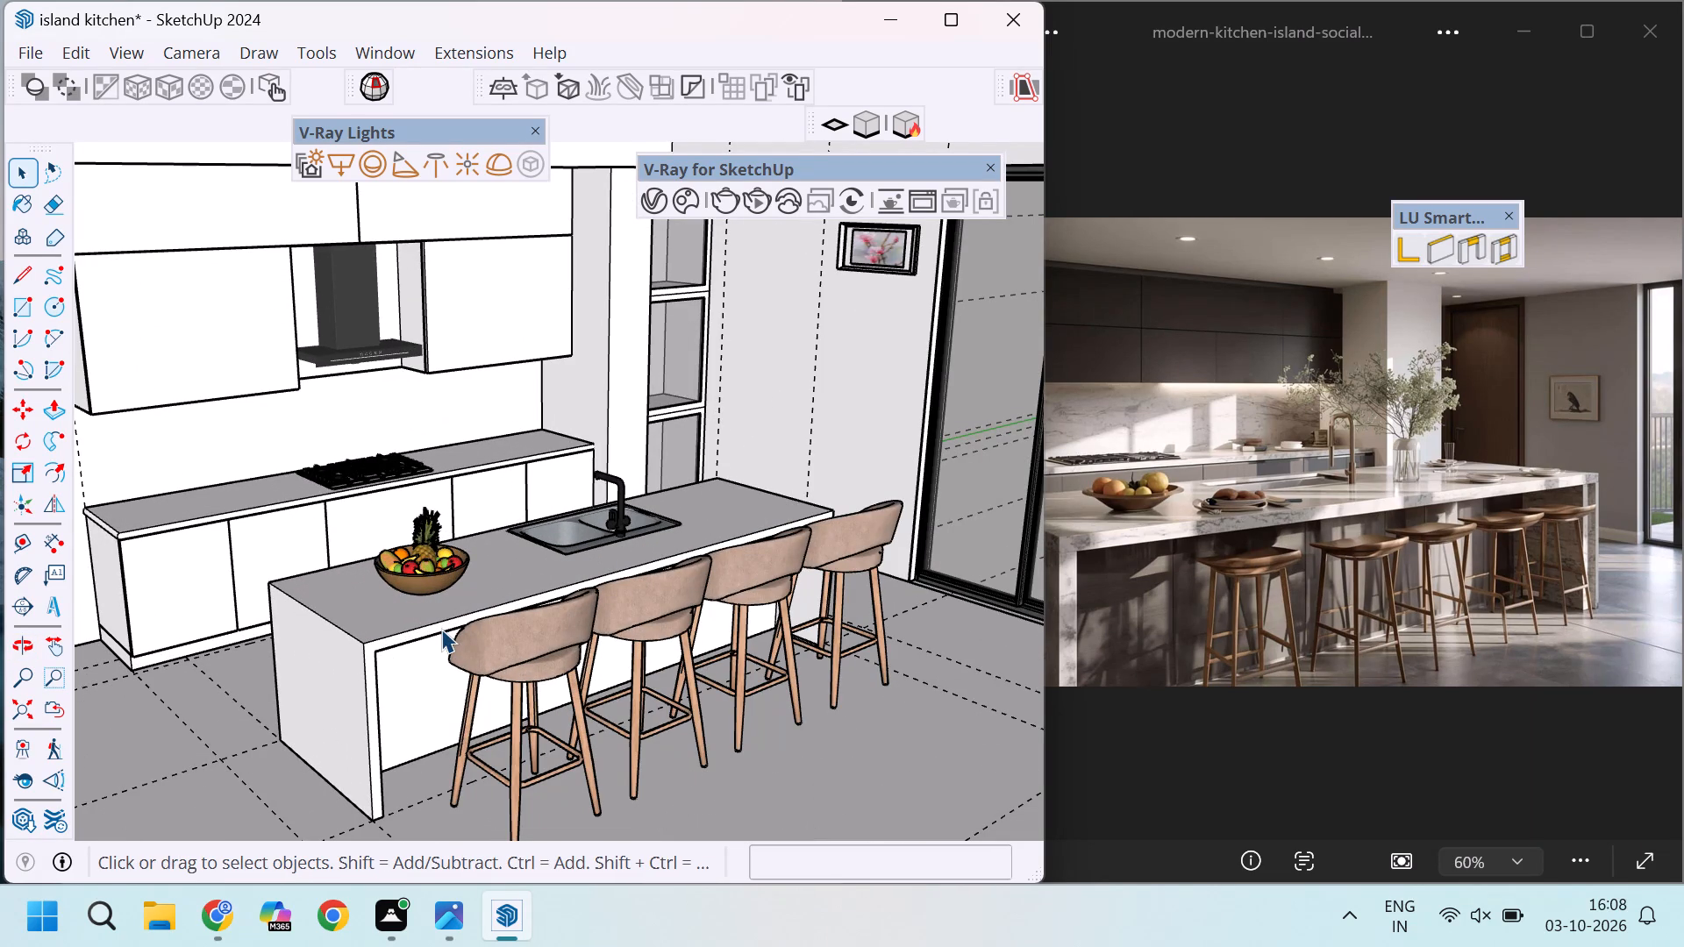
scroll(382, 701, up, 3)
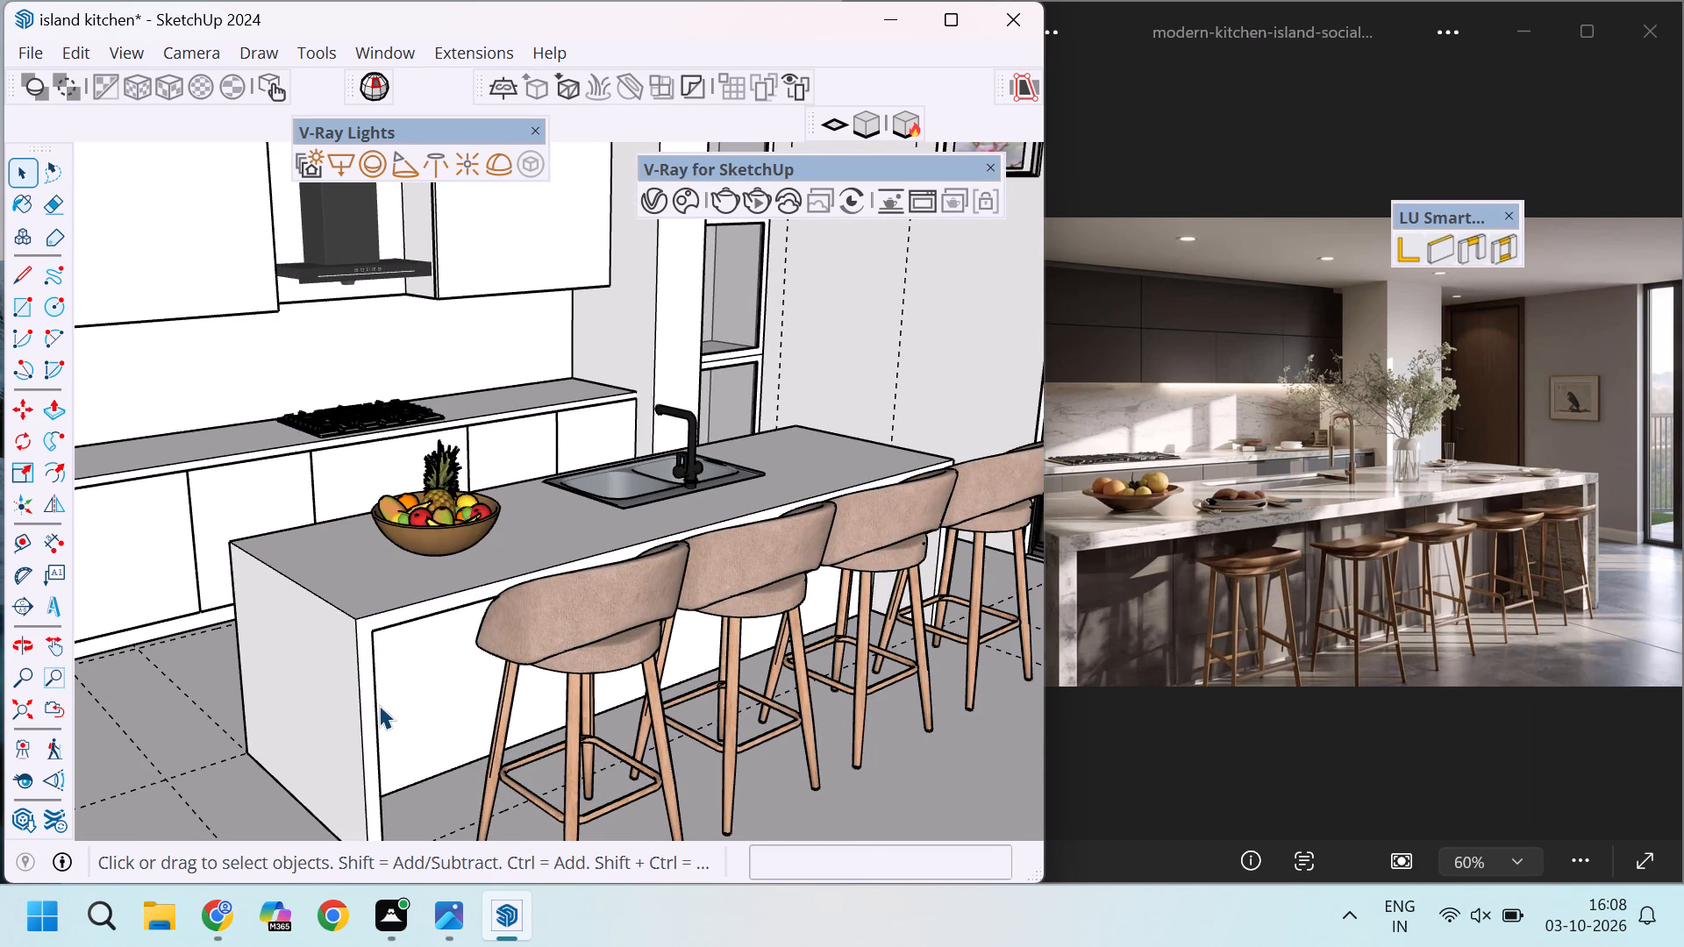
scroll(382, 706, down, 9)
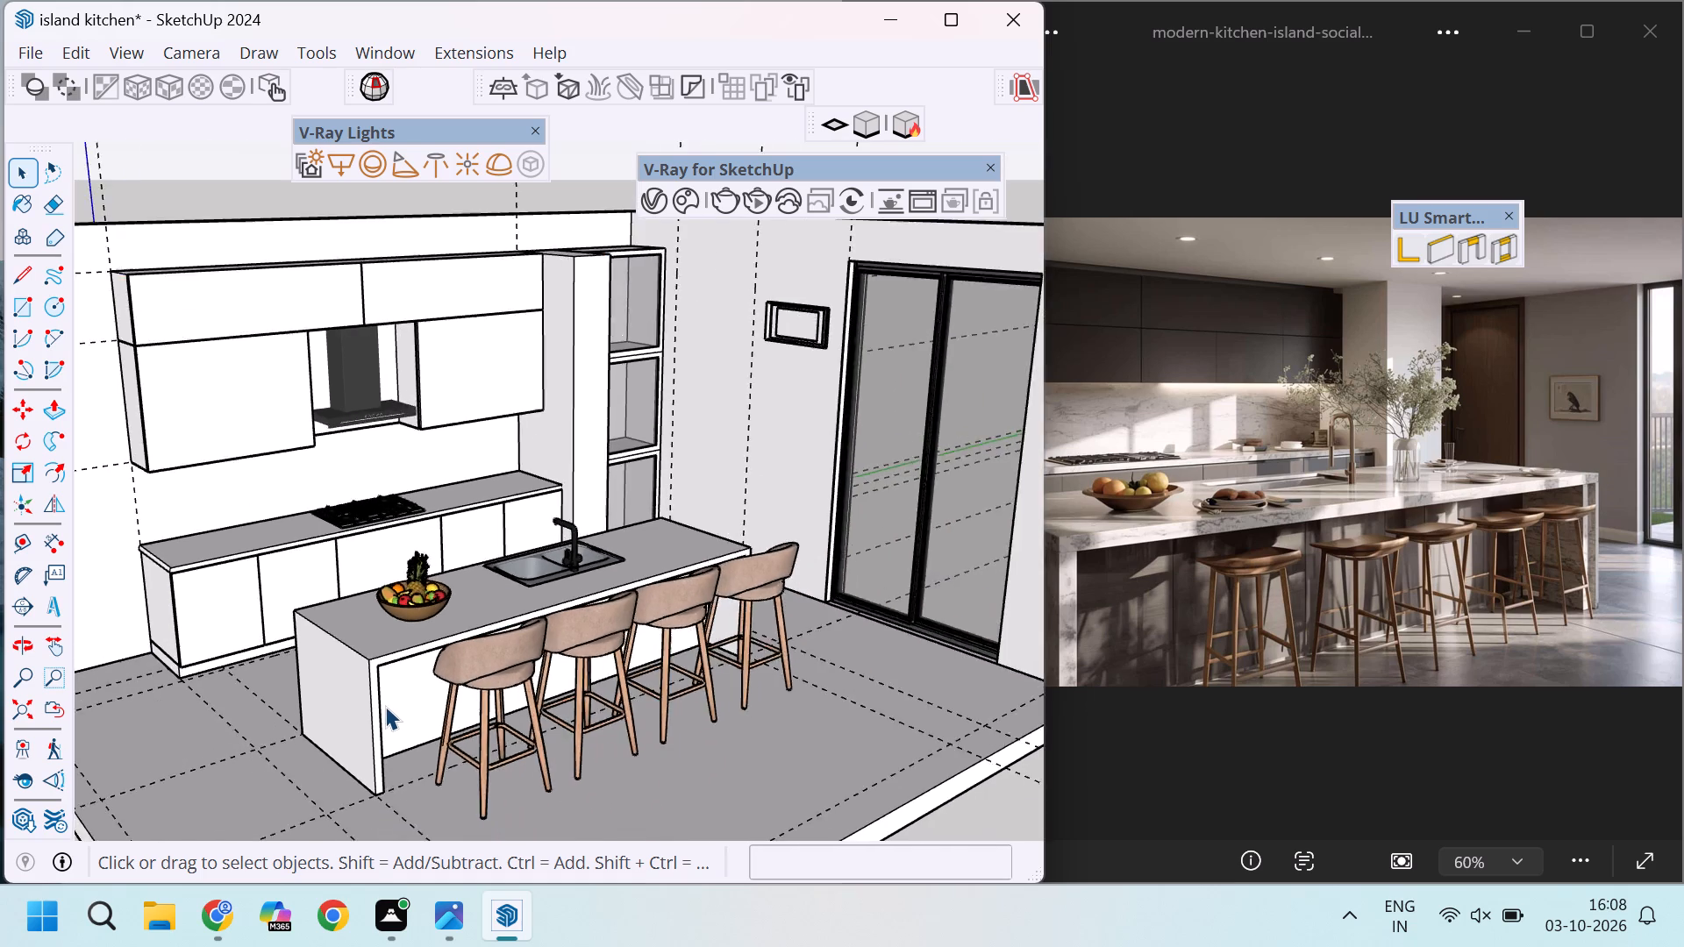
middle_drag(398, 778, 477, 730)
scroll(484, 730, up, 1)
scroll(487, 730, down, 7)
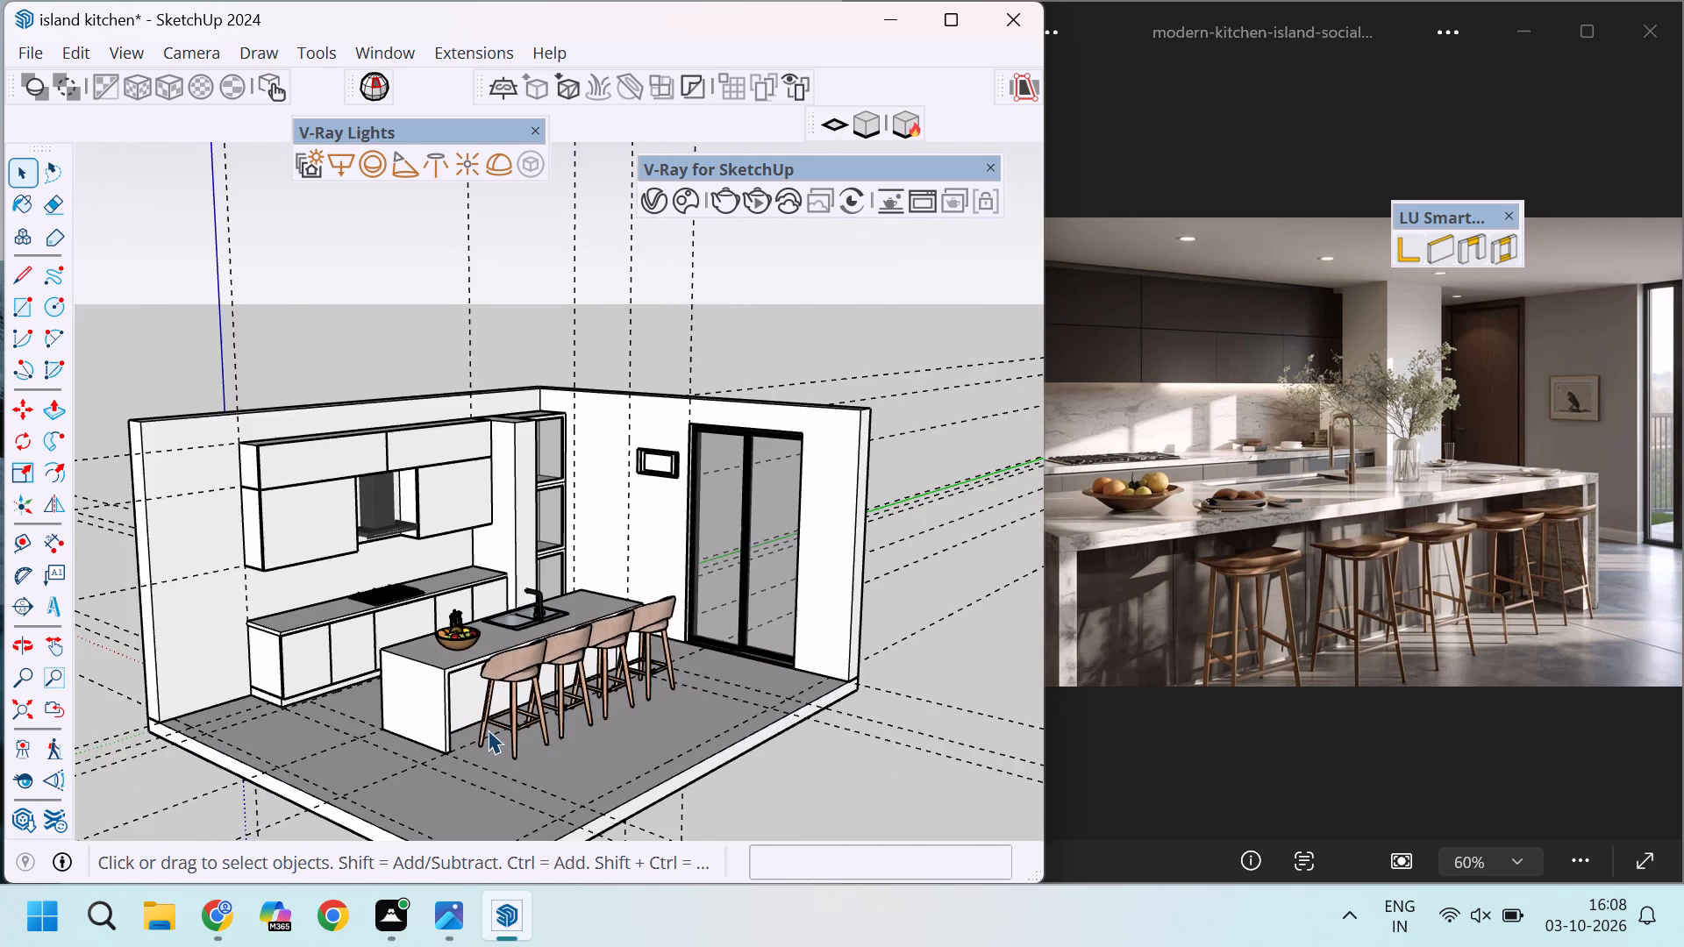
Inspect the range hood, wall cabinets, hob counter and open shelf unit up close from several angles.
scroll(488, 730, down, 1)
scroll(424, 692, up, 7)
scroll(498, 436, up, 9)
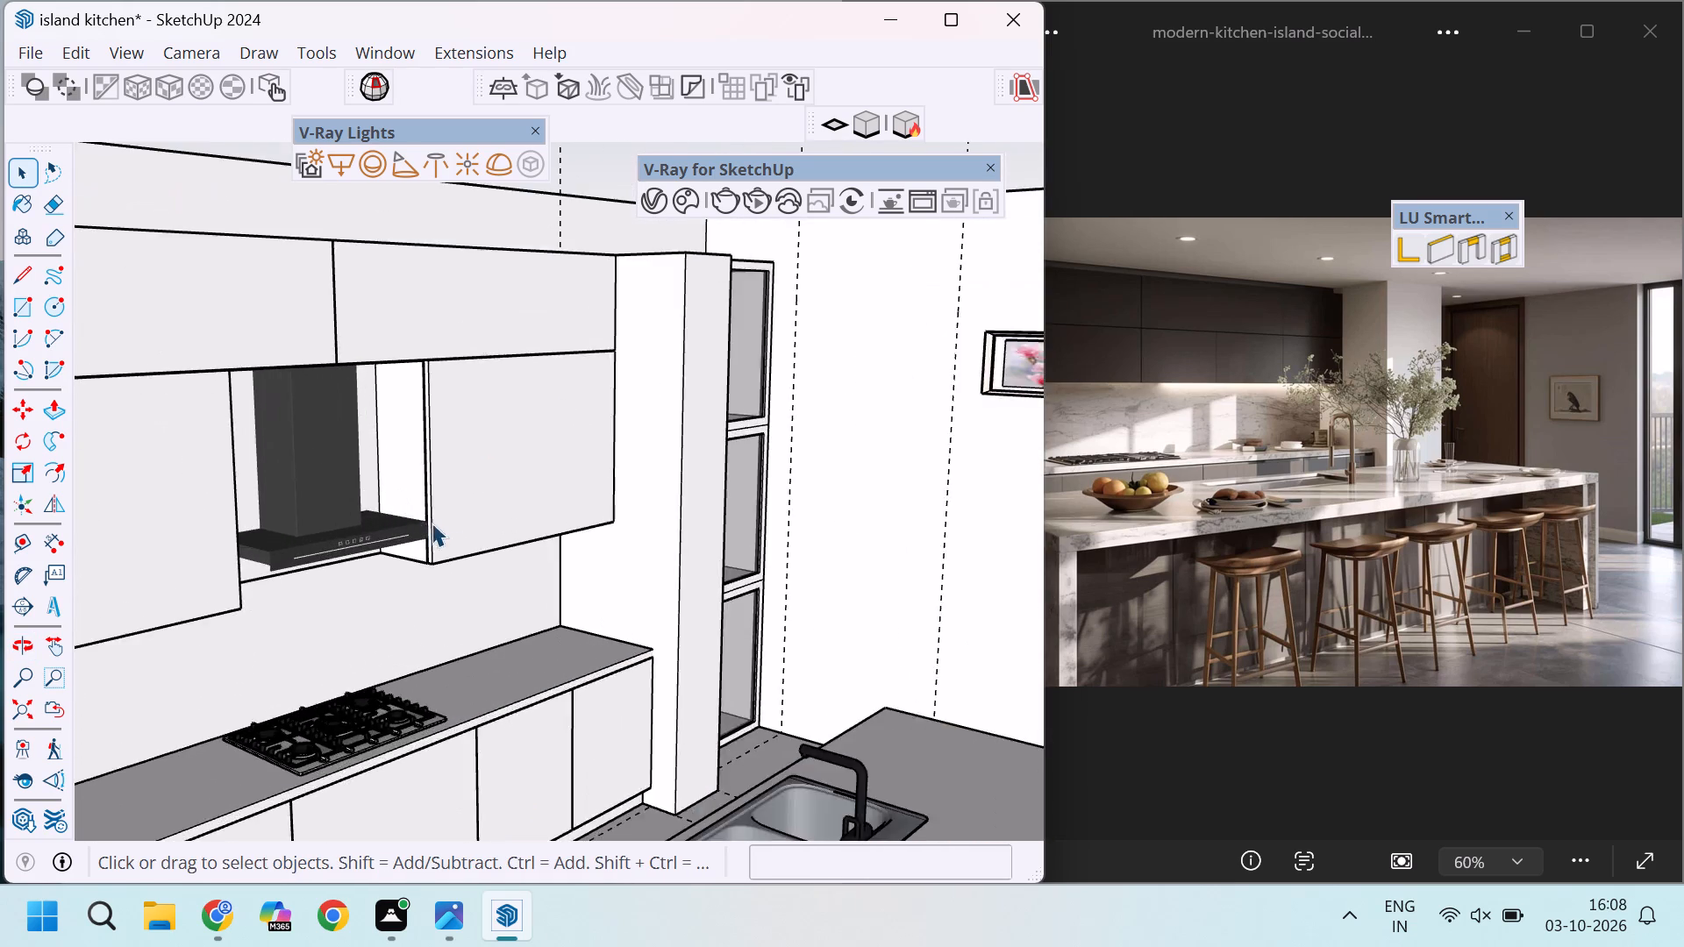
middle_drag(448, 553, 300, 573)
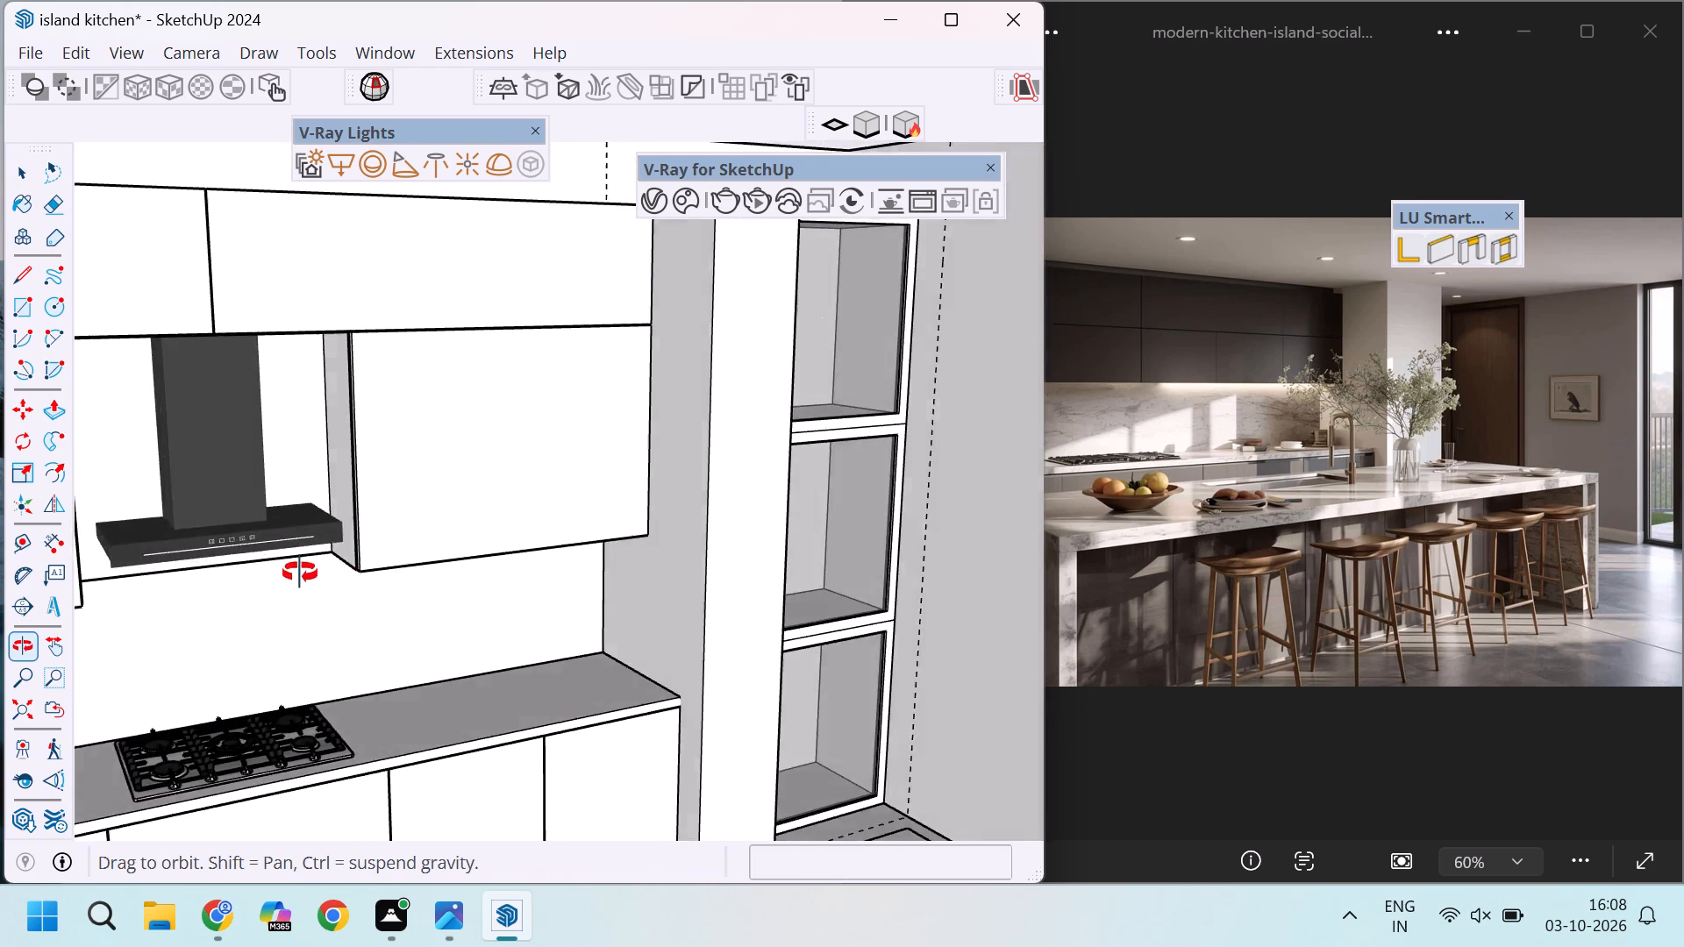
middle_drag(300, 573, 359, 583)
scroll(303, 718, up, 3)
scroll(351, 658, down, 8)
middle_drag(437, 673, 431, 675)
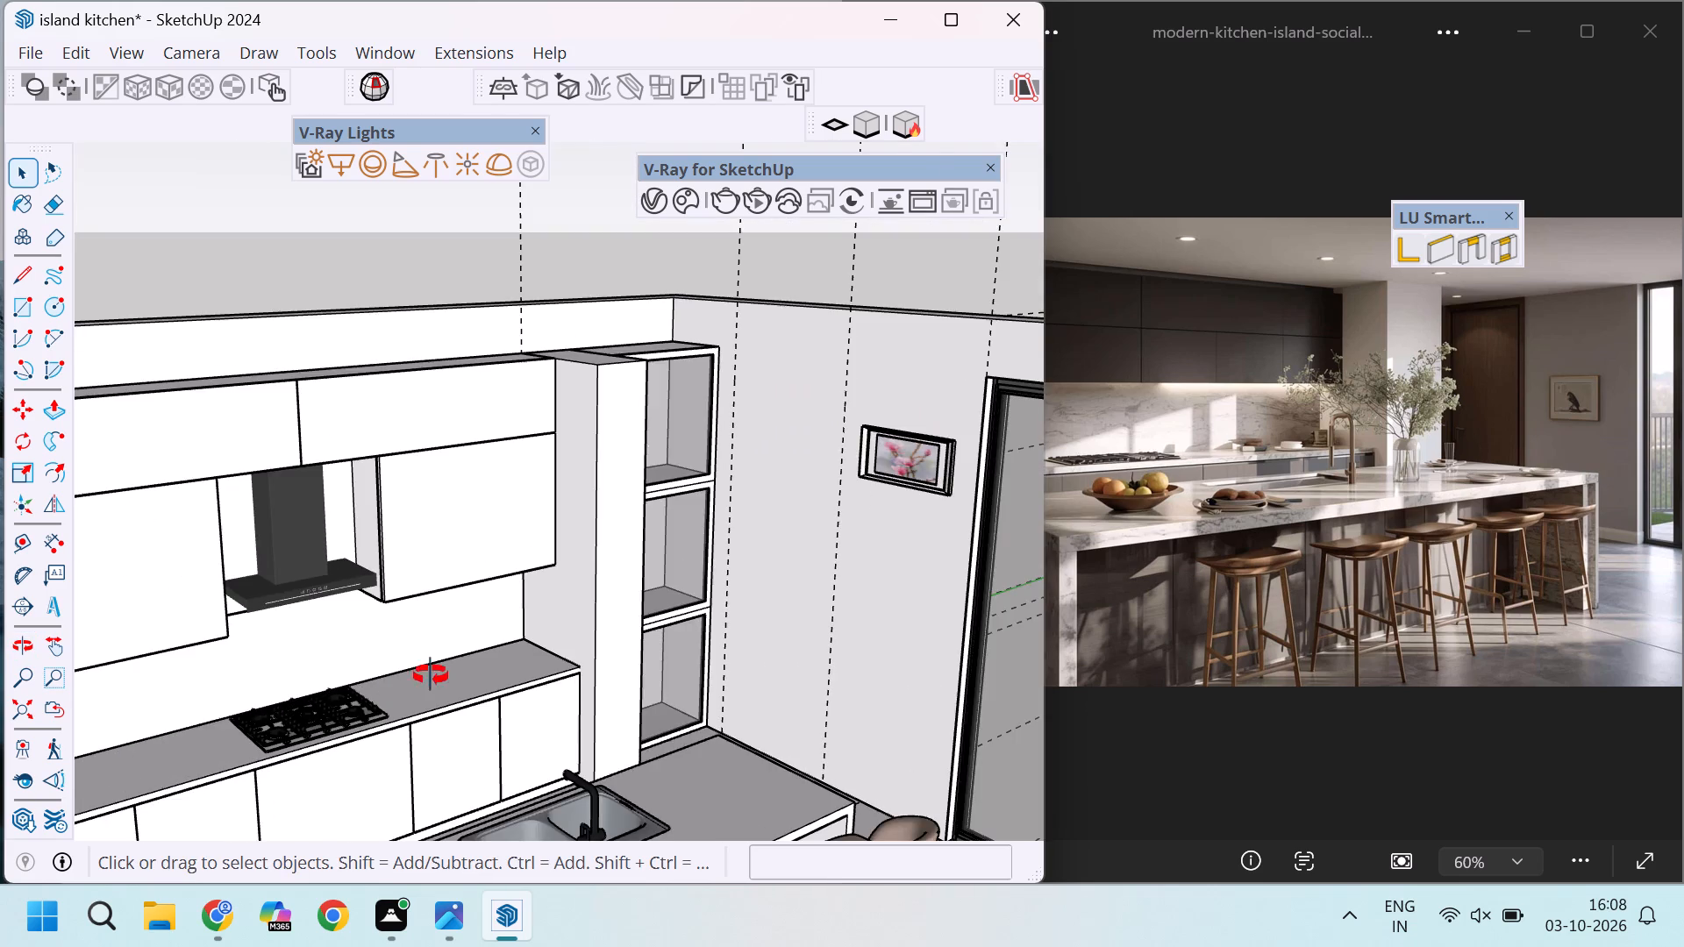
middle_drag(431, 675, 241, 547)
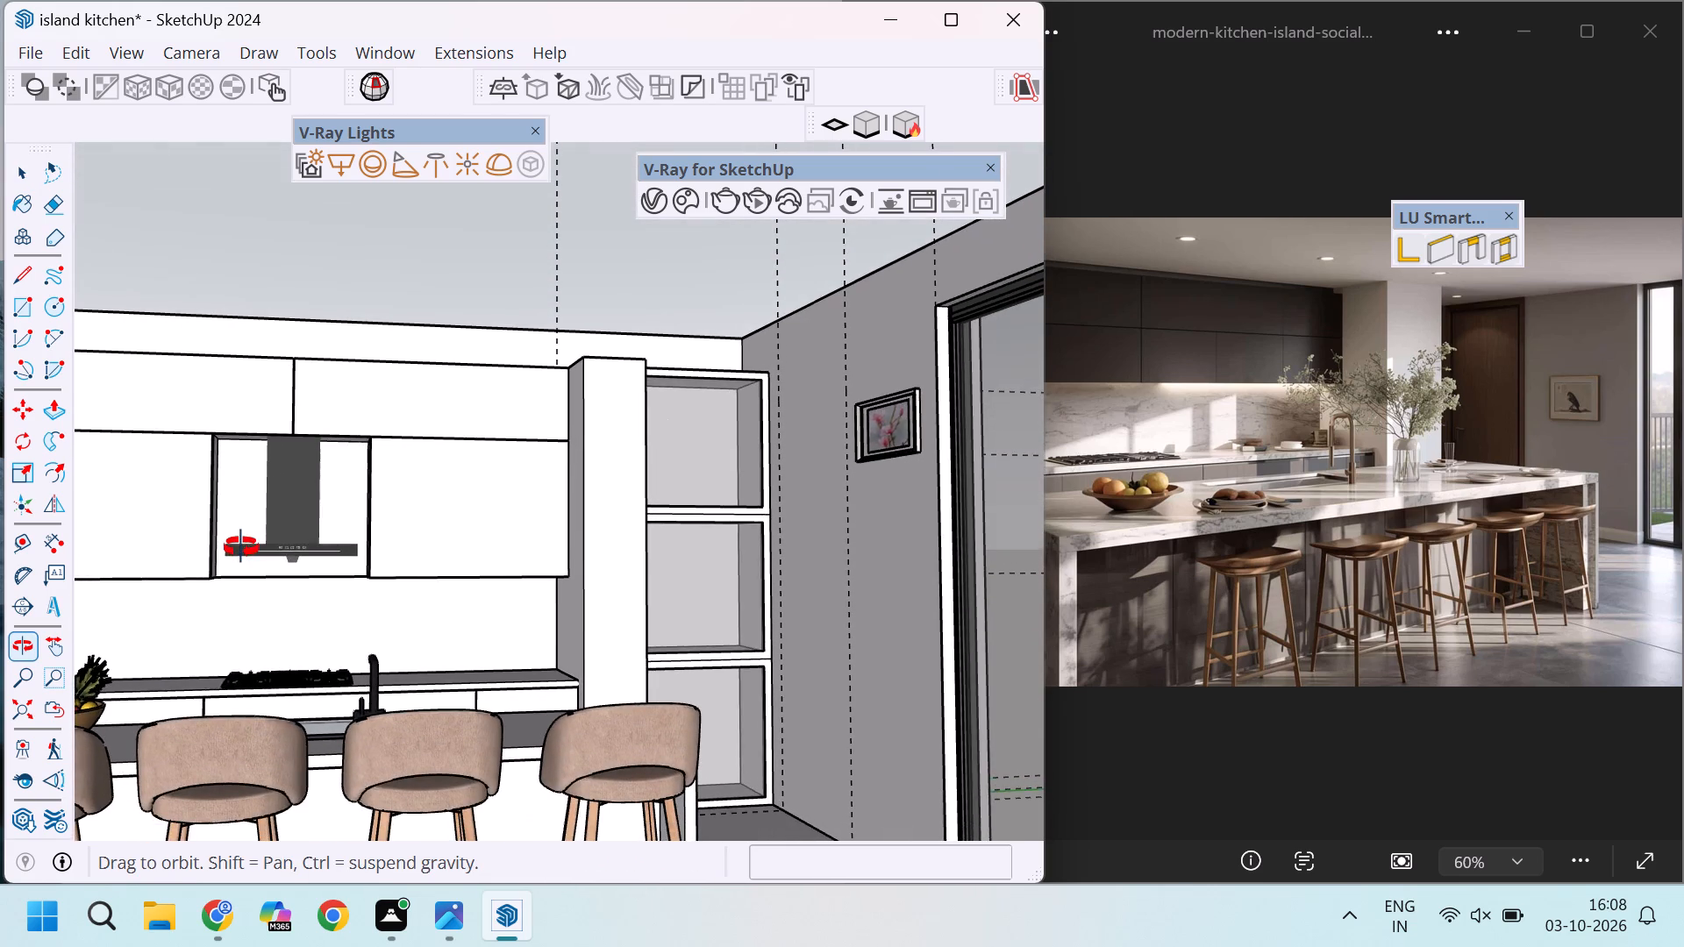
middle_drag(241, 547, 282, 686)
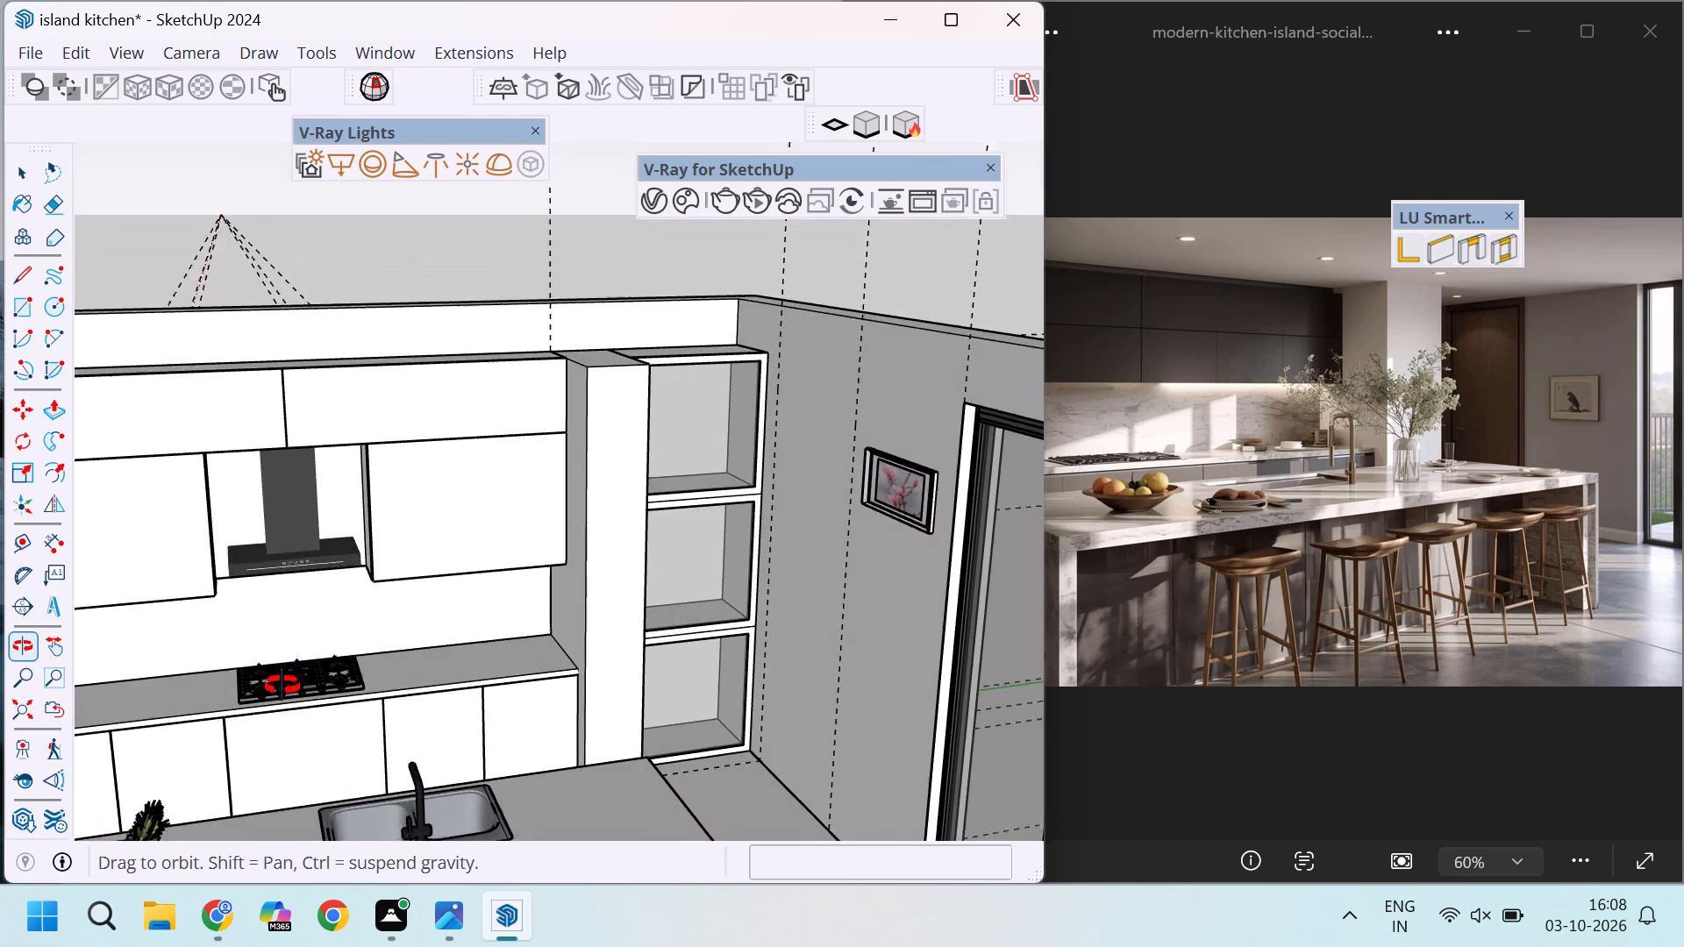
middle_drag(282, 686, 375, 693)
scroll(396, 696, down, 3)
scroll(385, 705, up, 4)
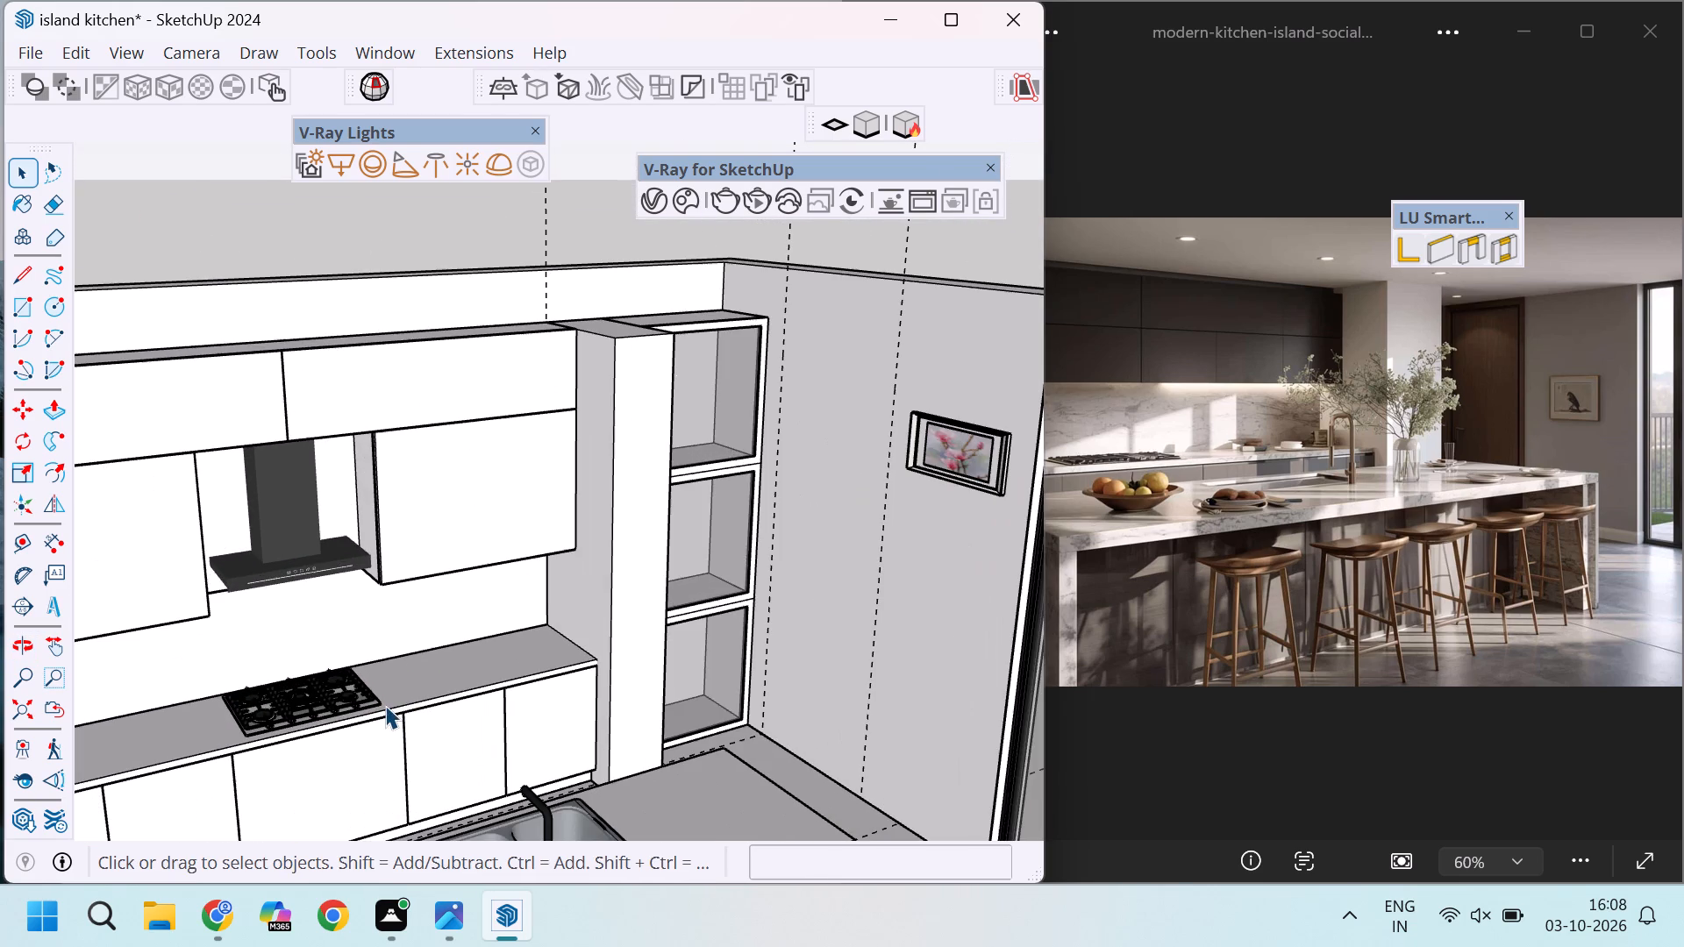
scroll(378, 717, down, 5)
scroll(378, 717, up, 7)
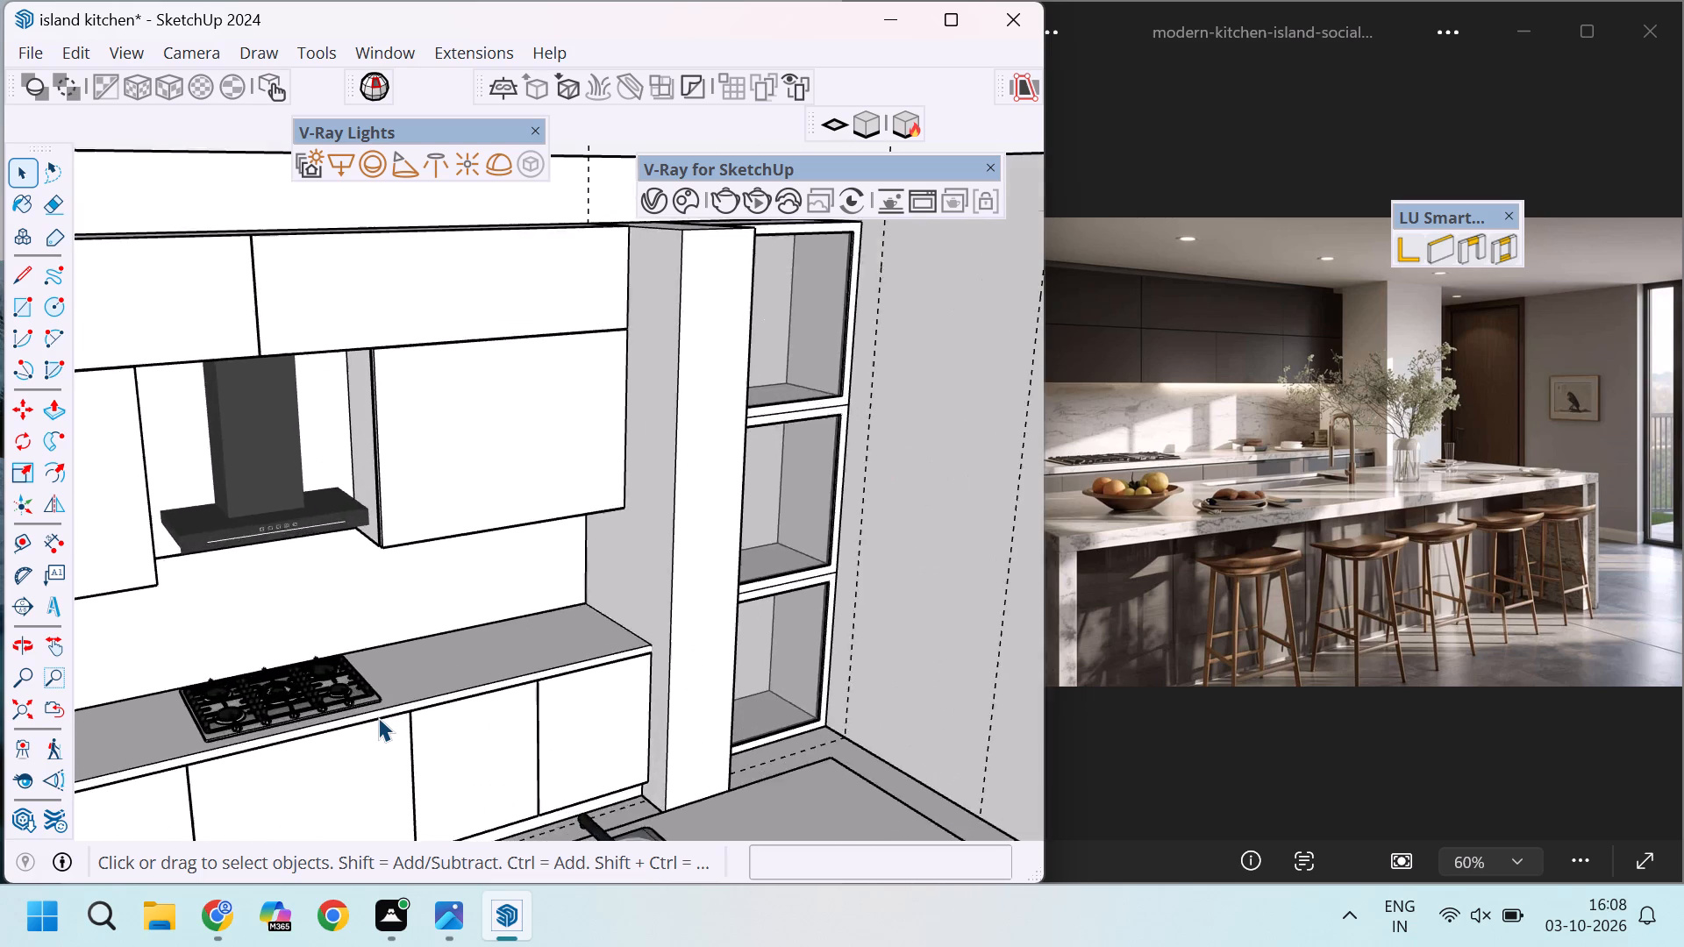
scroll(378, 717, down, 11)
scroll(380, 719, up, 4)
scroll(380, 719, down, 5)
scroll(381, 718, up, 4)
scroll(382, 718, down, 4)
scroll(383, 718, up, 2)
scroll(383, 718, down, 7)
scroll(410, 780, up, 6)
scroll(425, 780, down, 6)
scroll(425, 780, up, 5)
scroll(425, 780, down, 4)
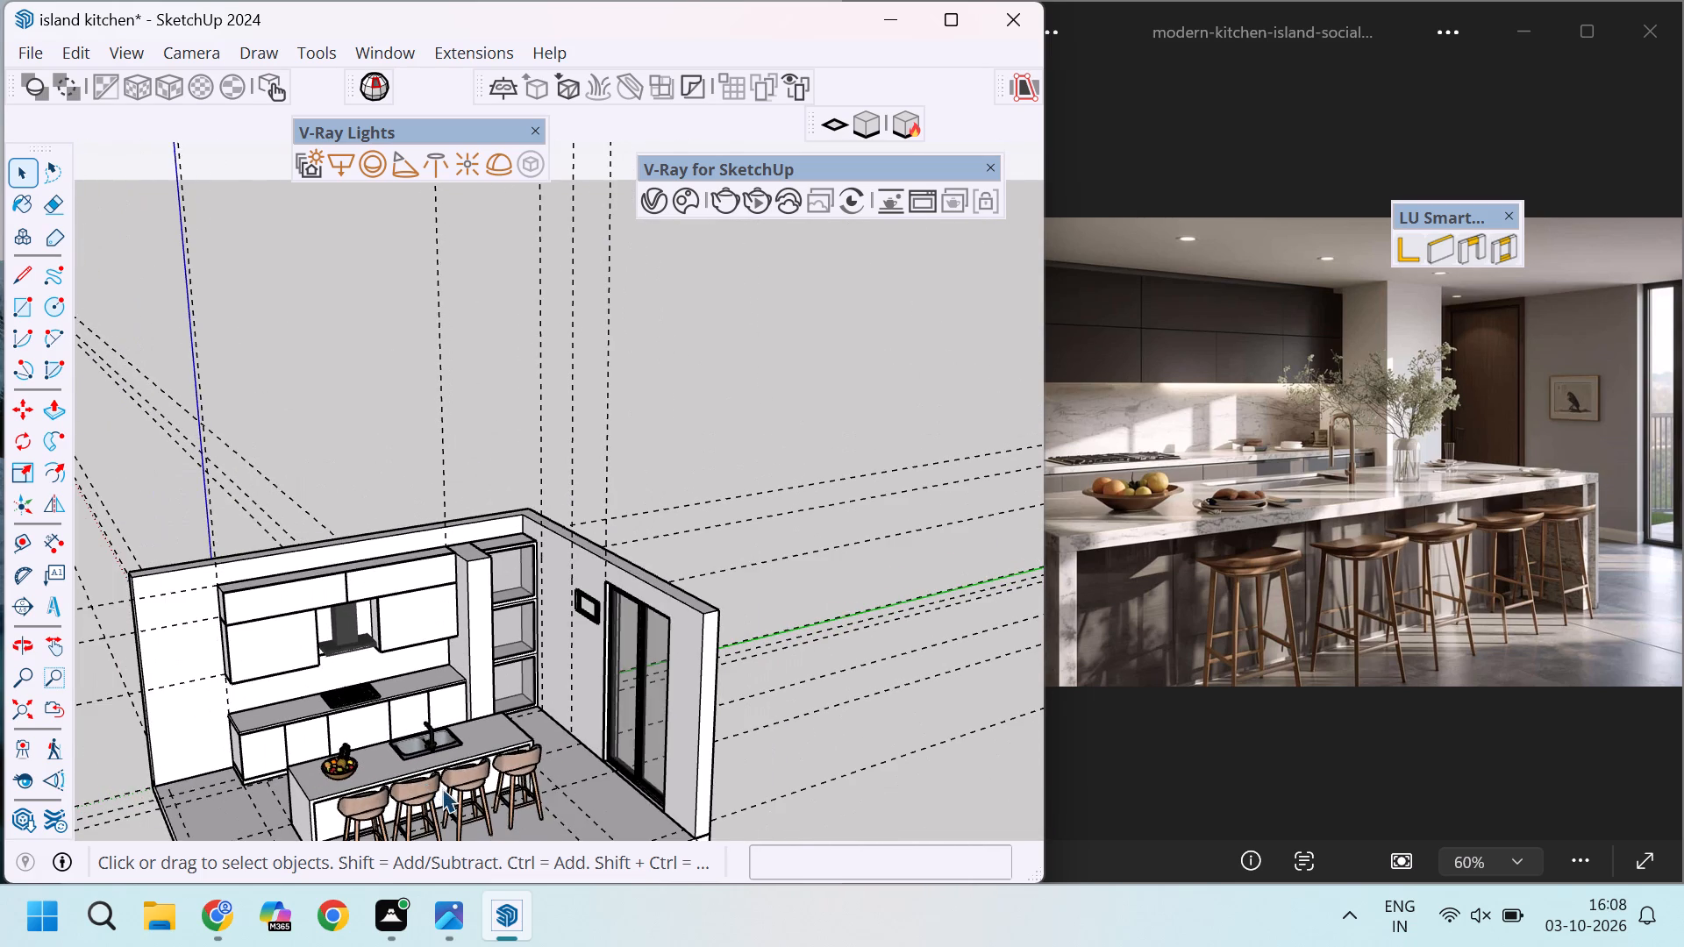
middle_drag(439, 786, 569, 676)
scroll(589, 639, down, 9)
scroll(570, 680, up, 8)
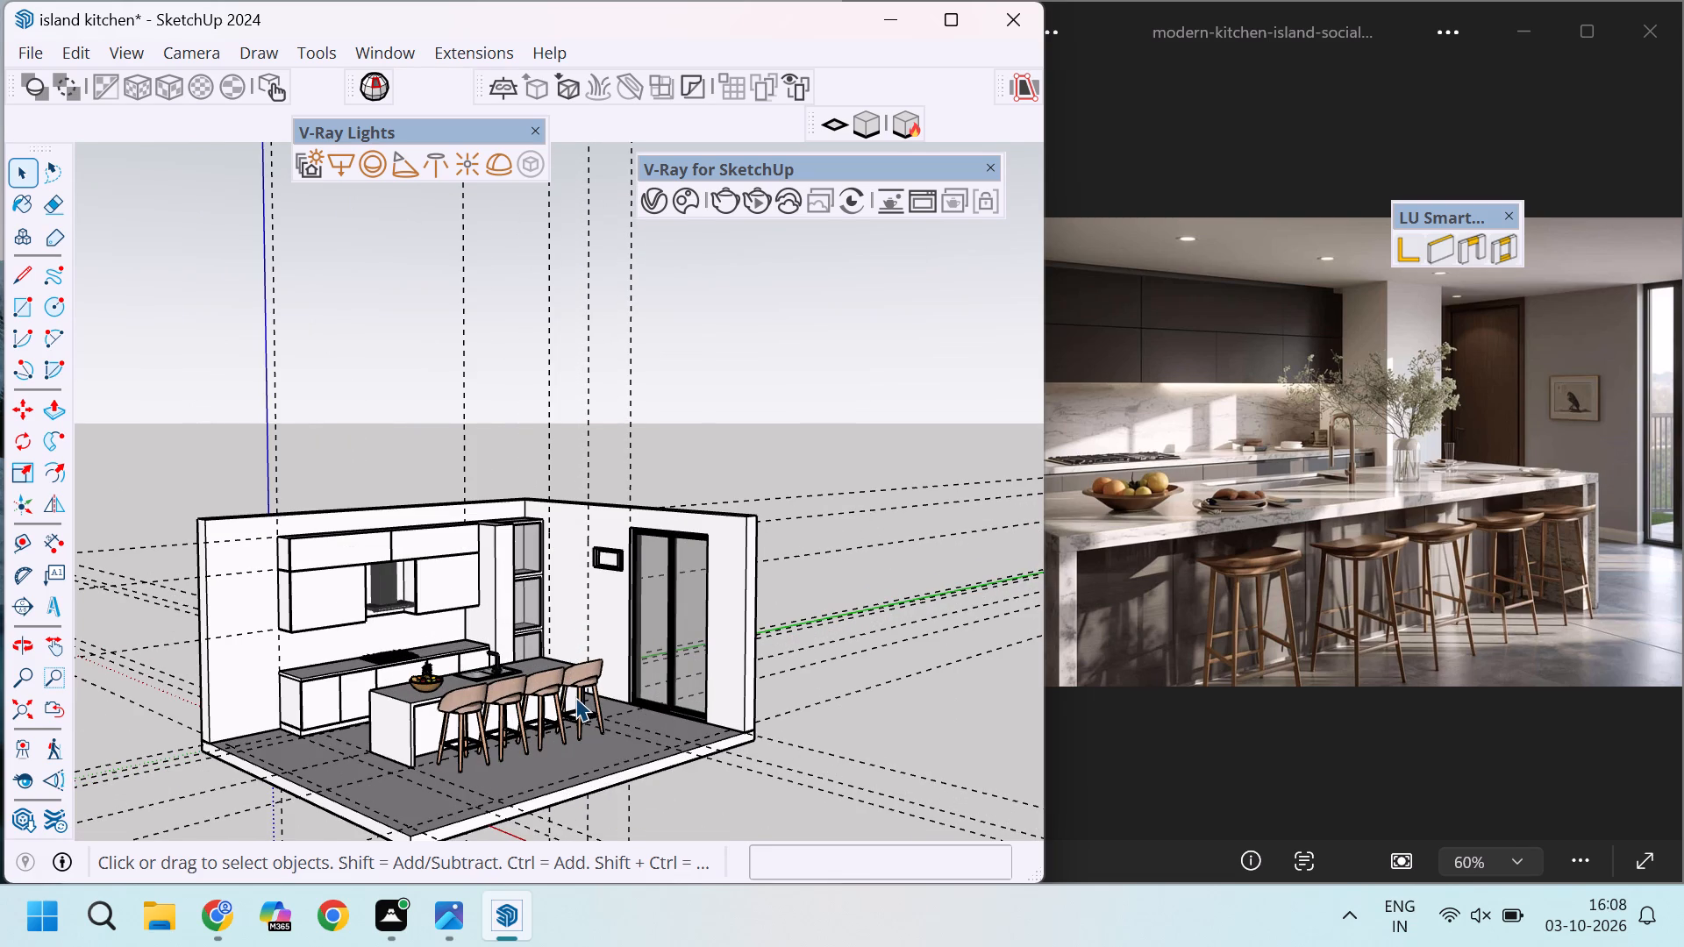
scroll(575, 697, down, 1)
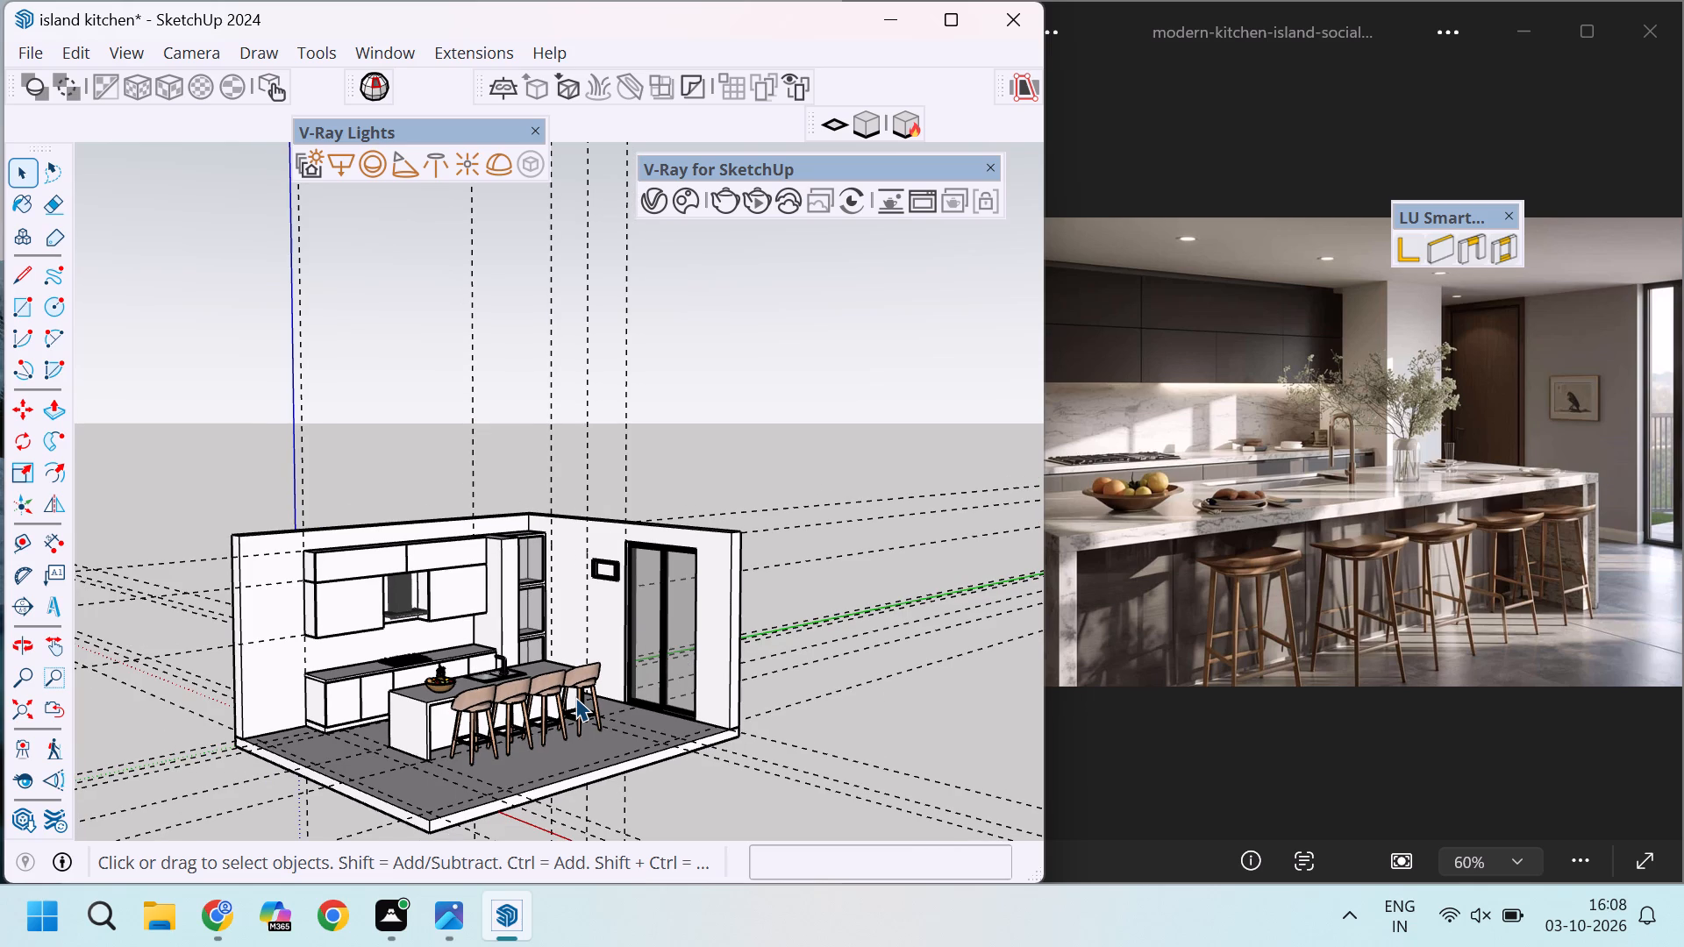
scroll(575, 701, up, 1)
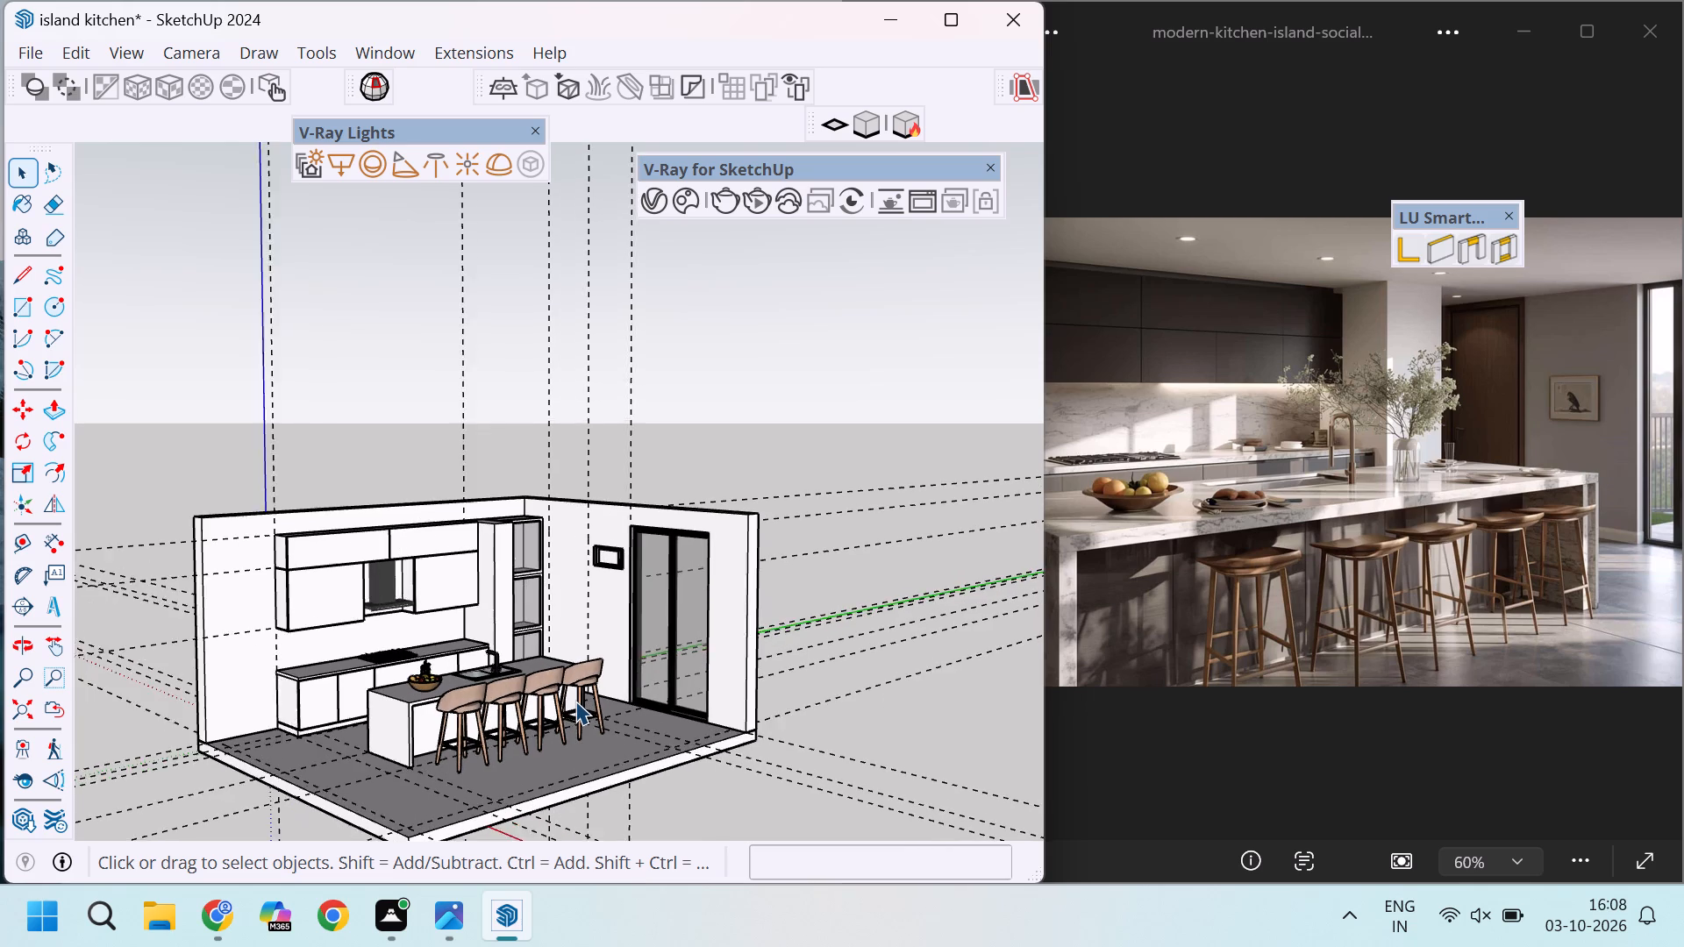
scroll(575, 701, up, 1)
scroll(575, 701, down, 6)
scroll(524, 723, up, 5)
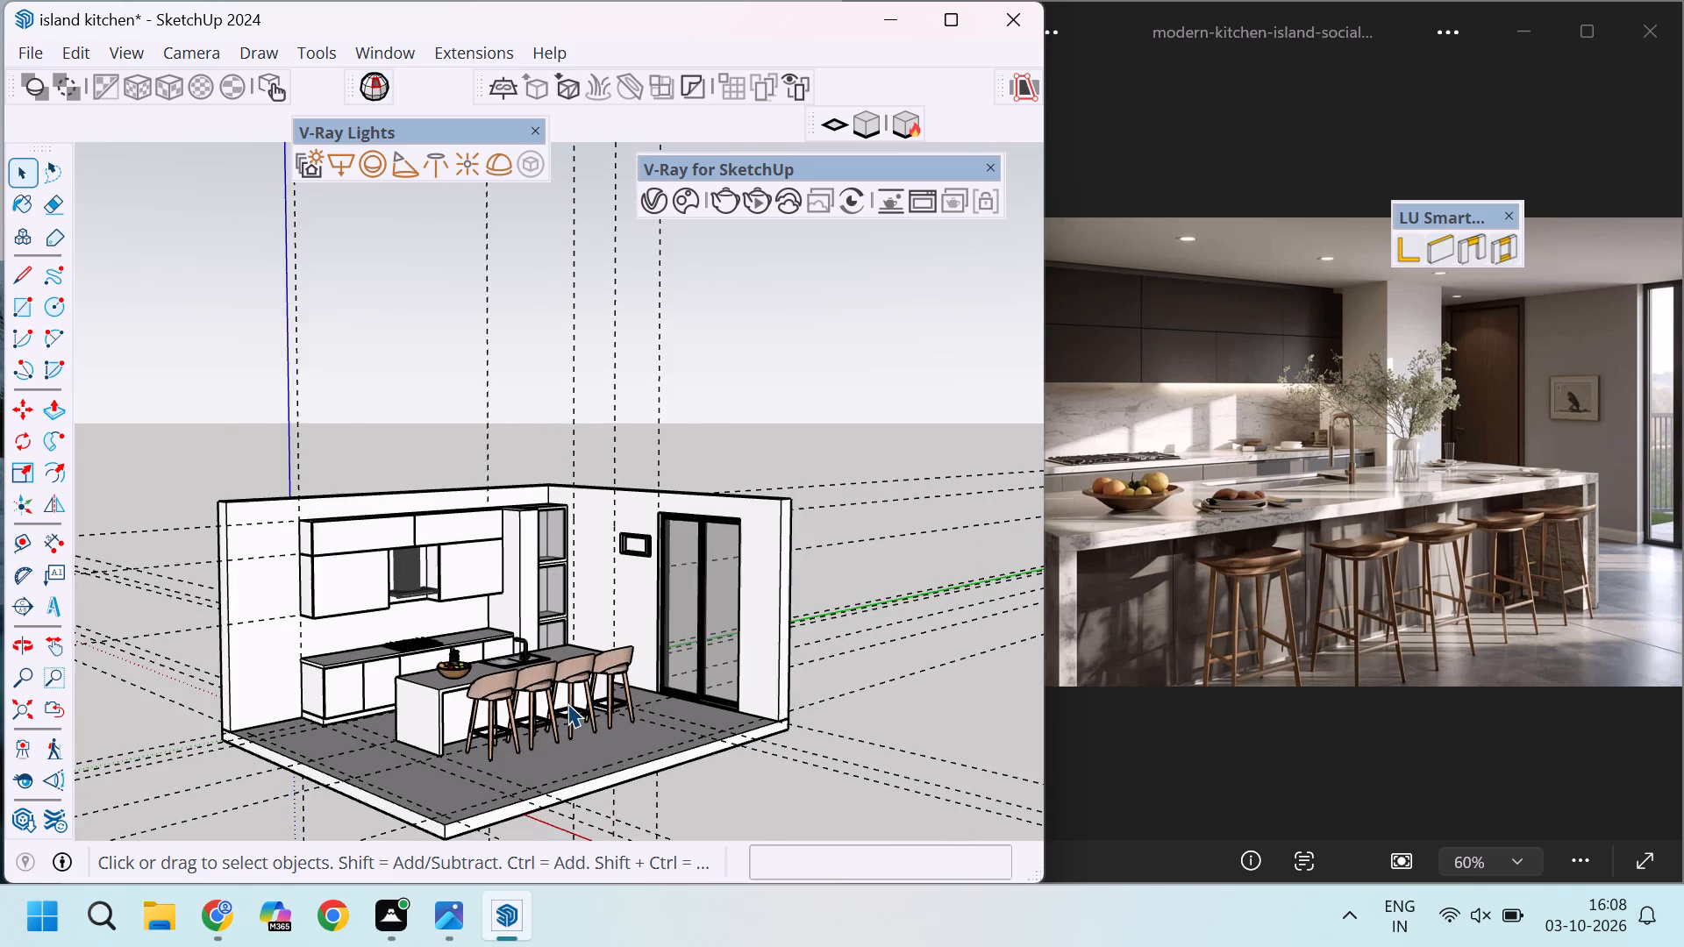
Compare the picture wall, sliding door and overall kitchen layout with the reference photo.
scroll(567, 703, up, 3)
scroll(659, 539, up, 11)
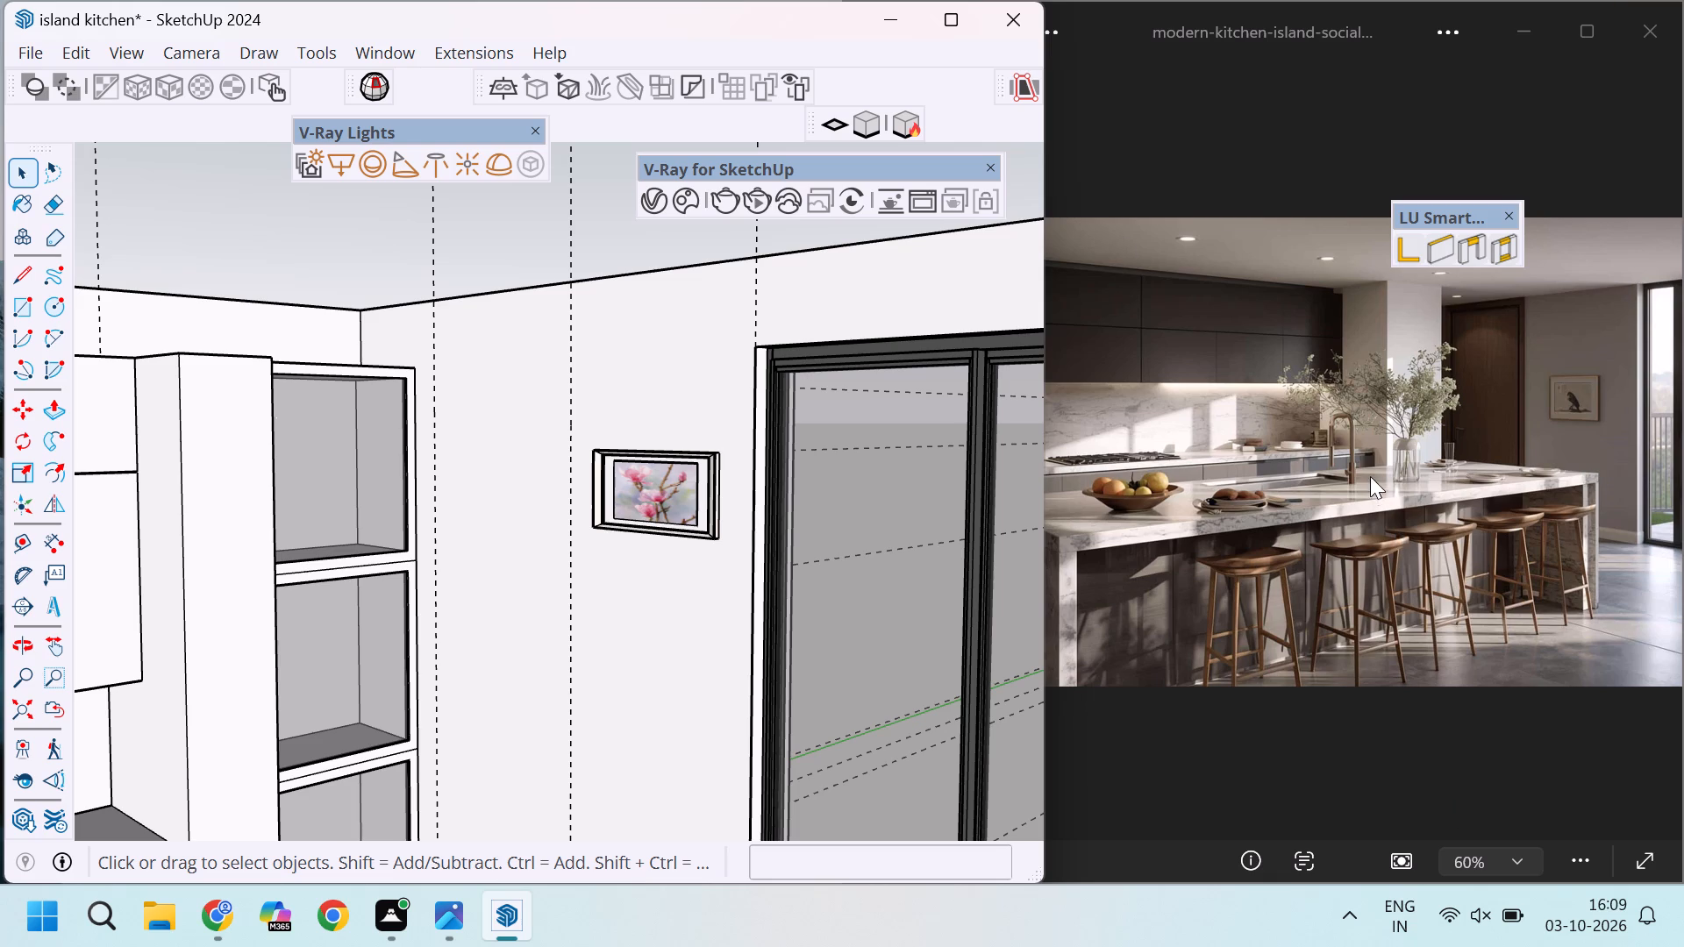
scroll(1370, 473, down, 4)
scroll(431, 460, down, 16)
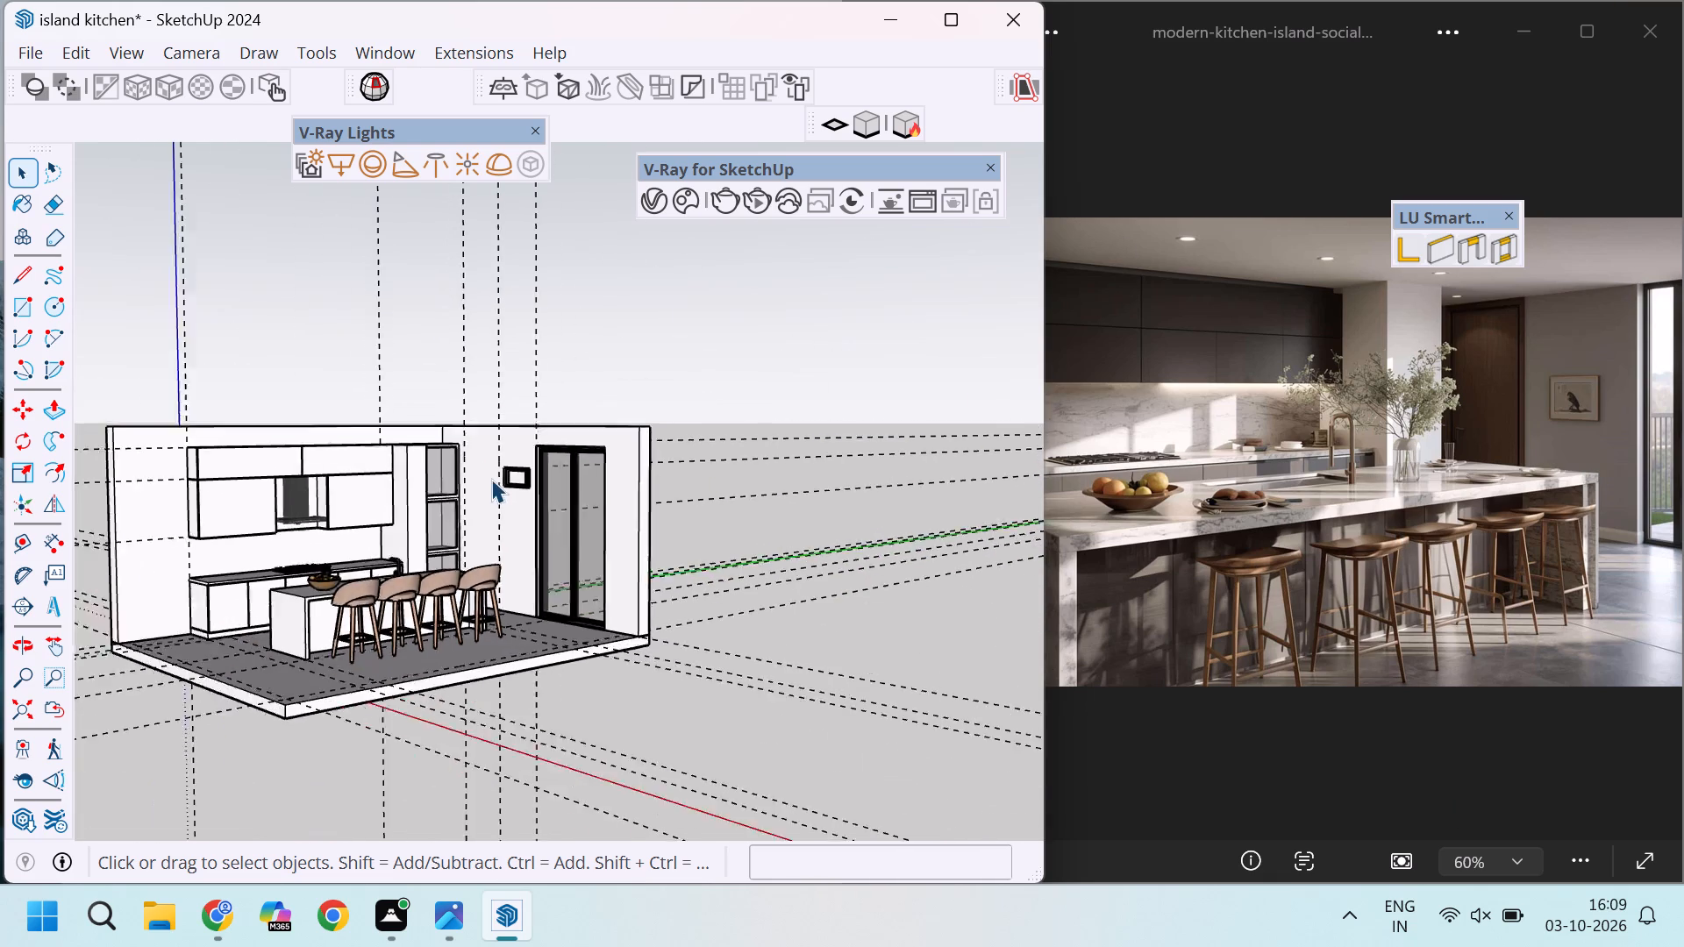
scroll(445, 540, up, 8)
scroll(582, 546, down, 7)
middle_drag(627, 530, 564, 560)
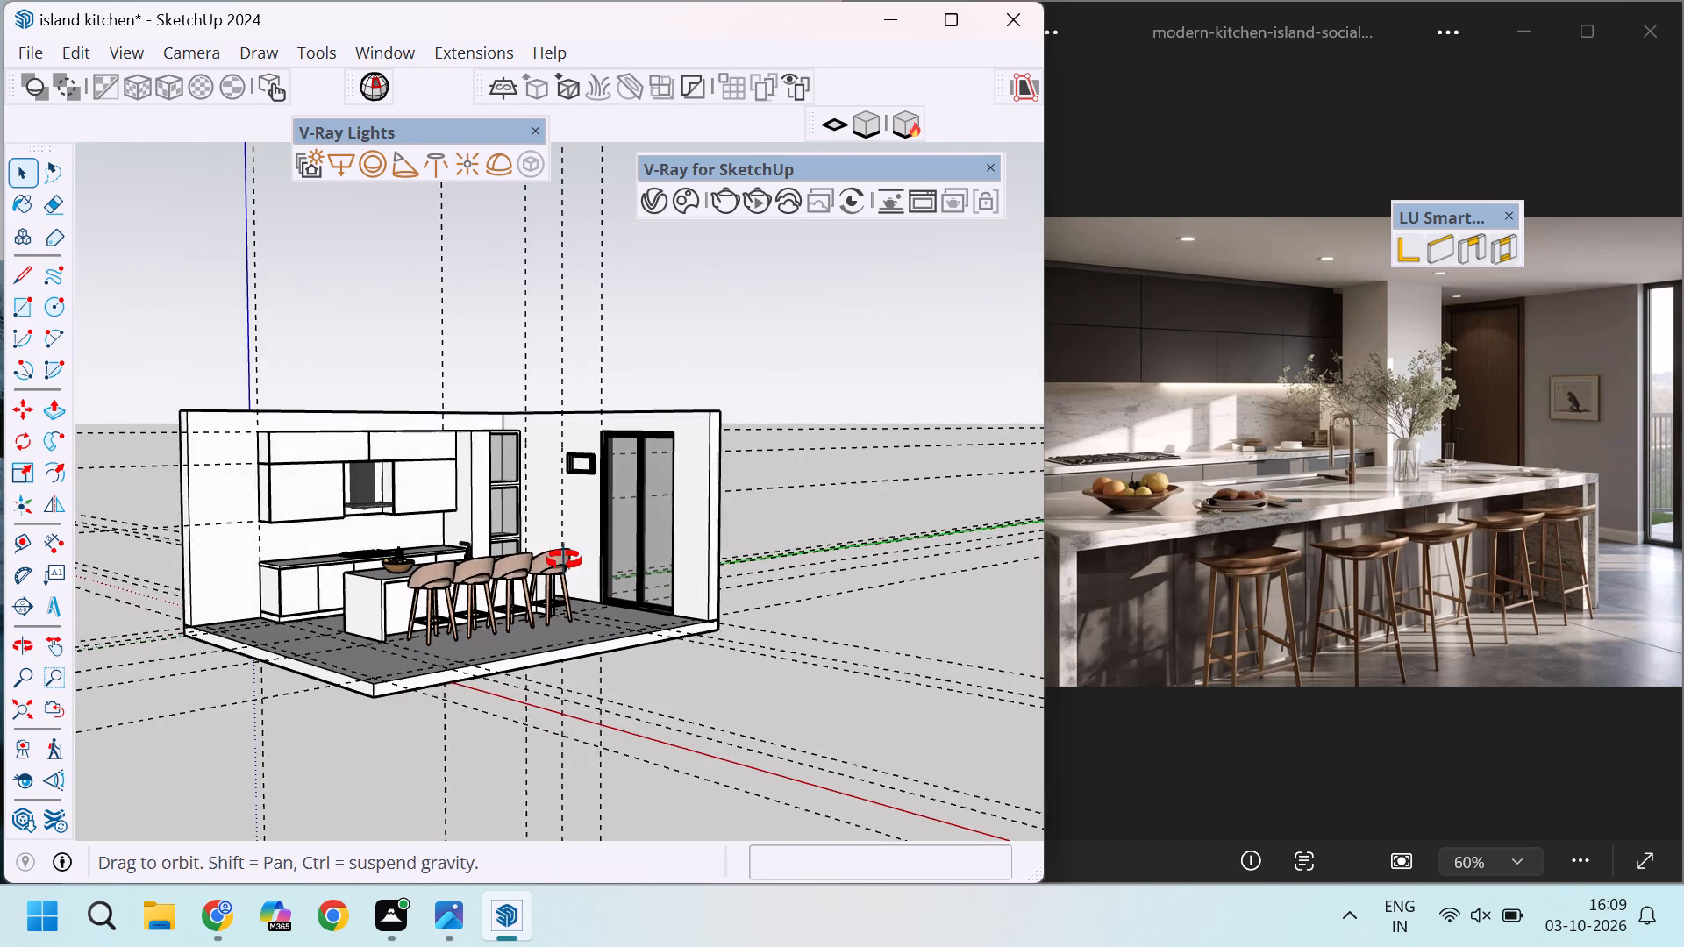
middle_drag(564, 560, 558, 562)
scroll(561, 564, up, 4)
scroll(585, 581, down, 7)
scroll(498, 487, up, 3)
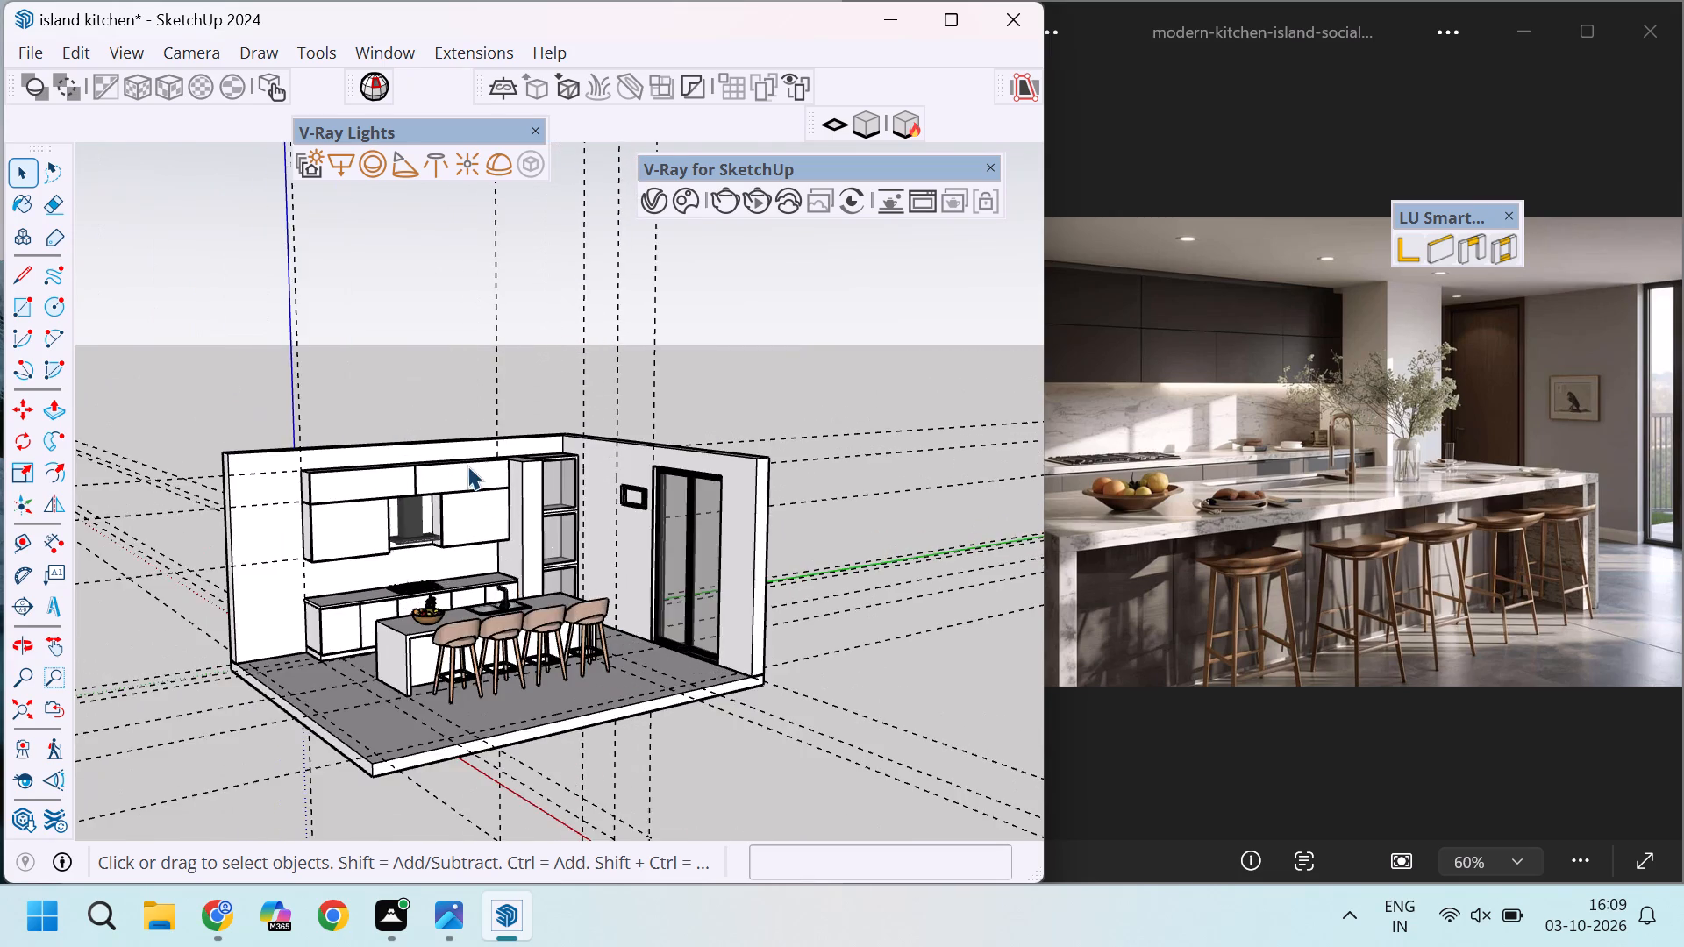
scroll(494, 453, up, 3)
scroll(495, 452, down, 3)
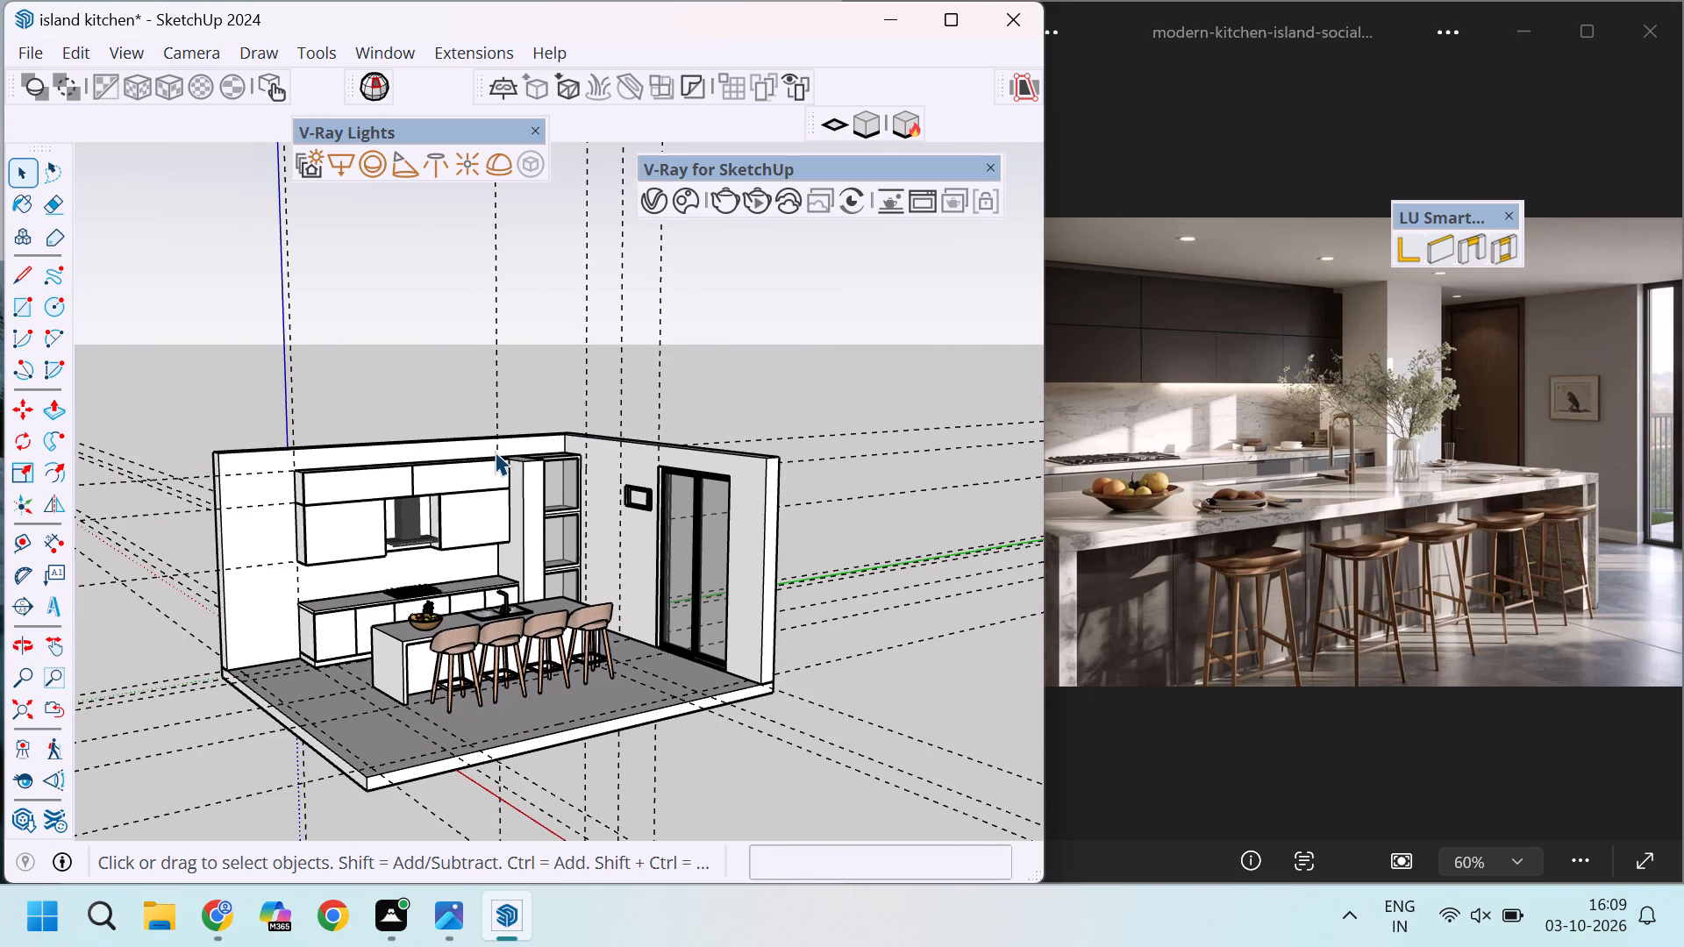
scroll(537, 608, up, 4)
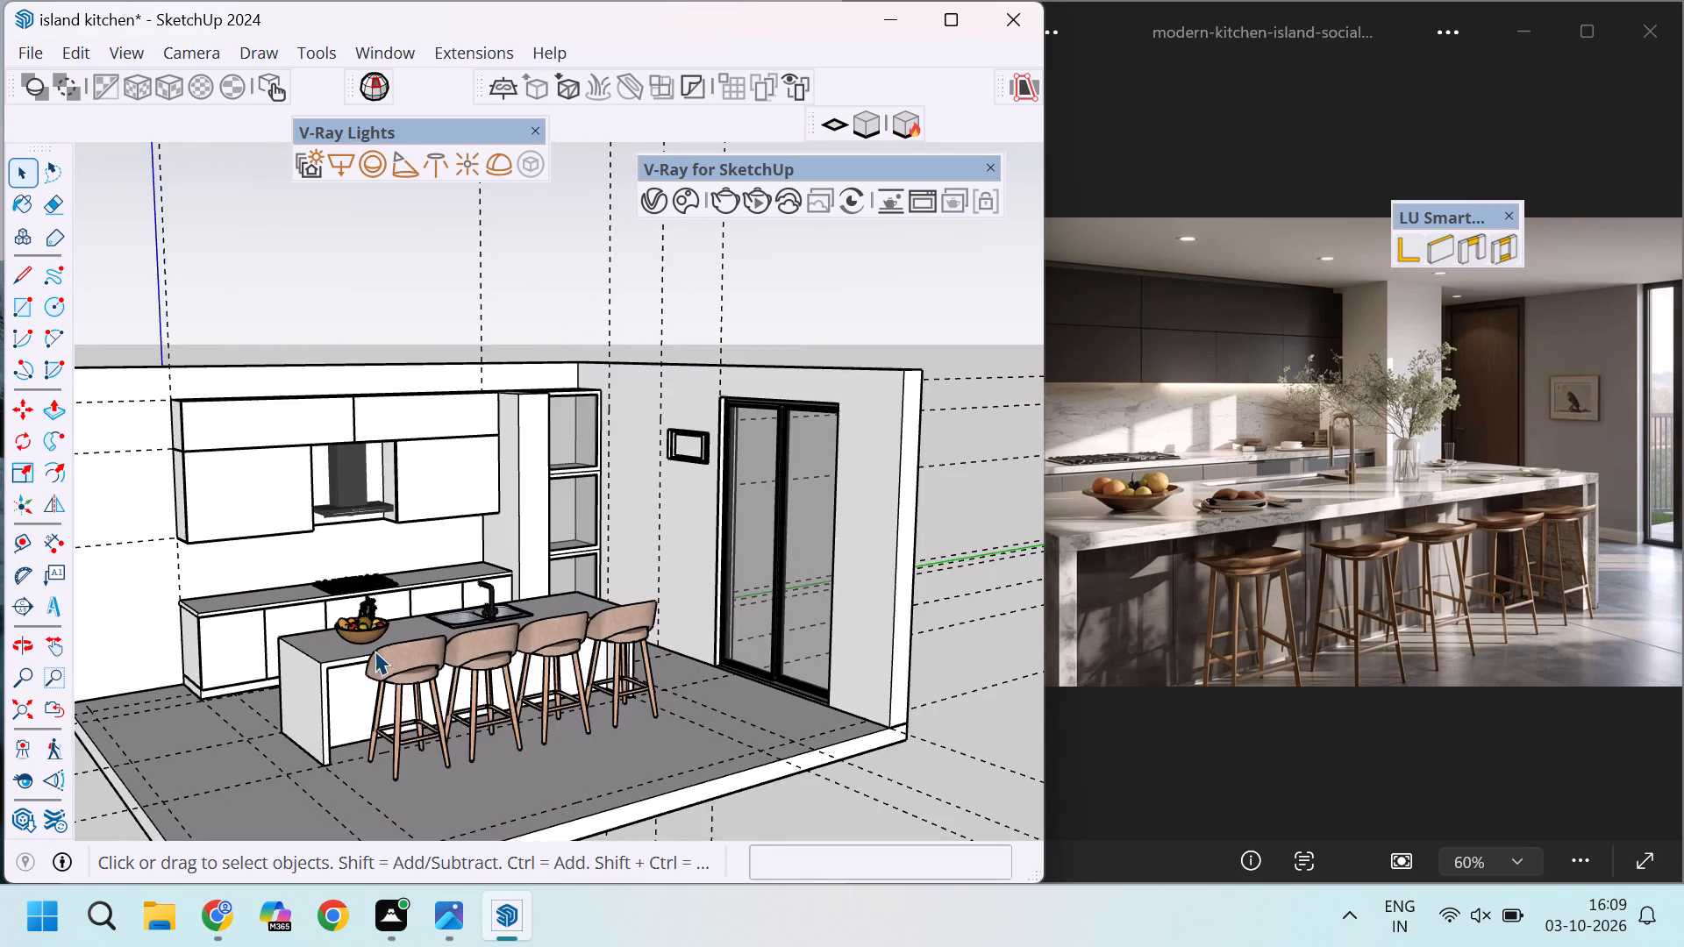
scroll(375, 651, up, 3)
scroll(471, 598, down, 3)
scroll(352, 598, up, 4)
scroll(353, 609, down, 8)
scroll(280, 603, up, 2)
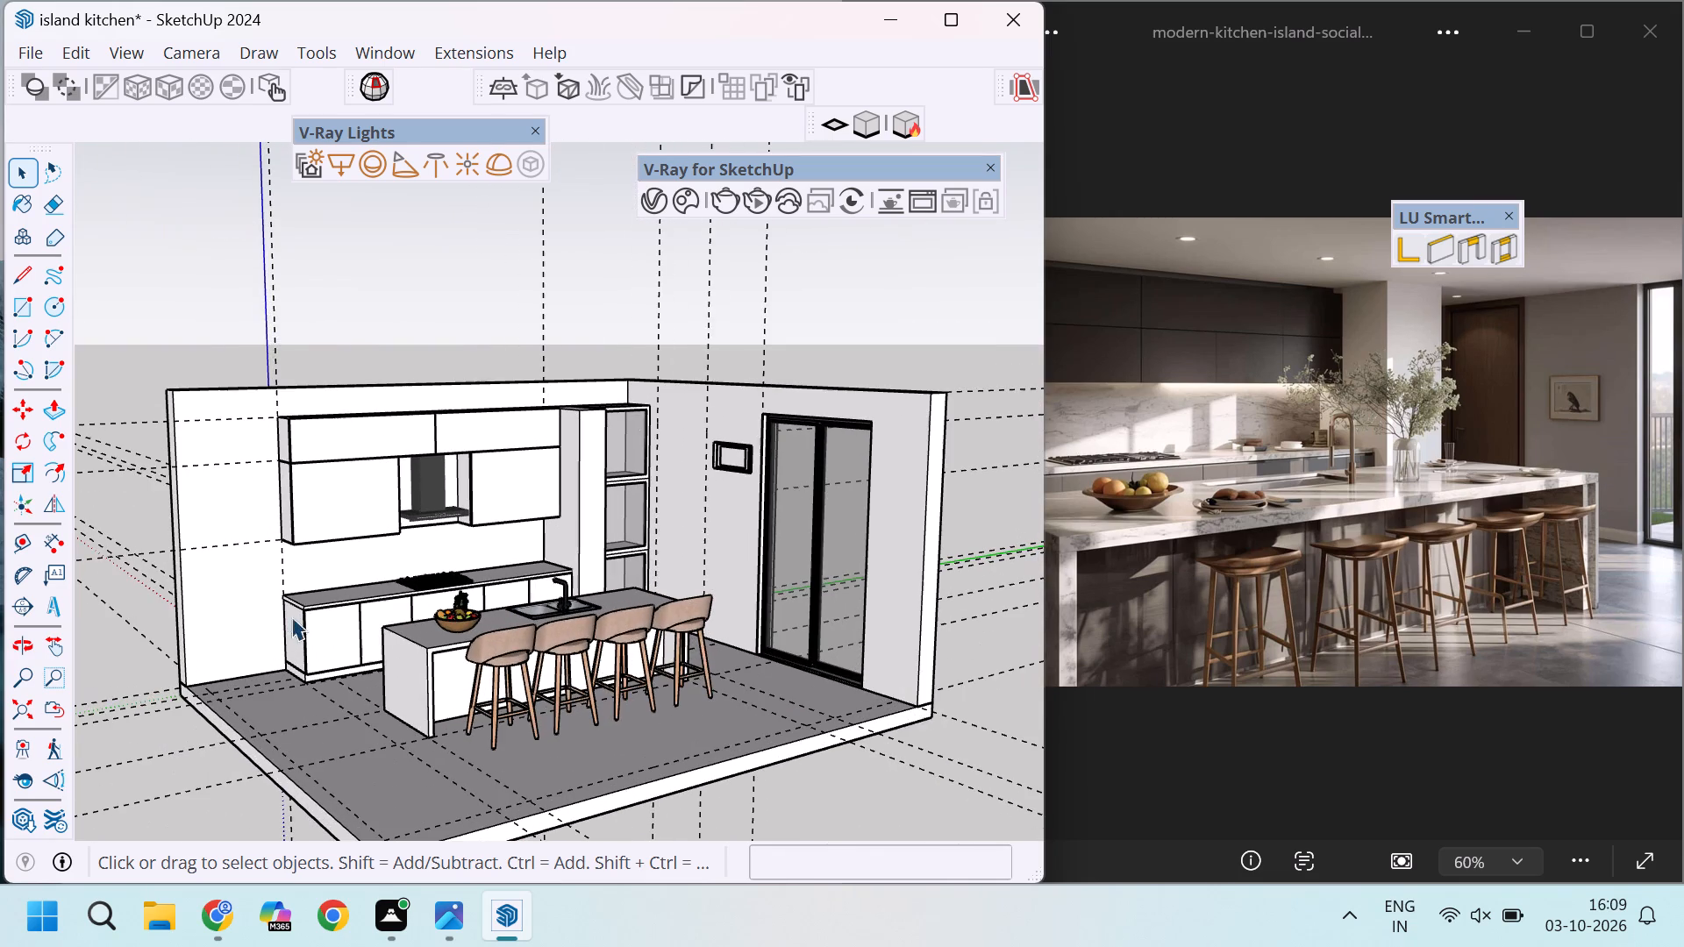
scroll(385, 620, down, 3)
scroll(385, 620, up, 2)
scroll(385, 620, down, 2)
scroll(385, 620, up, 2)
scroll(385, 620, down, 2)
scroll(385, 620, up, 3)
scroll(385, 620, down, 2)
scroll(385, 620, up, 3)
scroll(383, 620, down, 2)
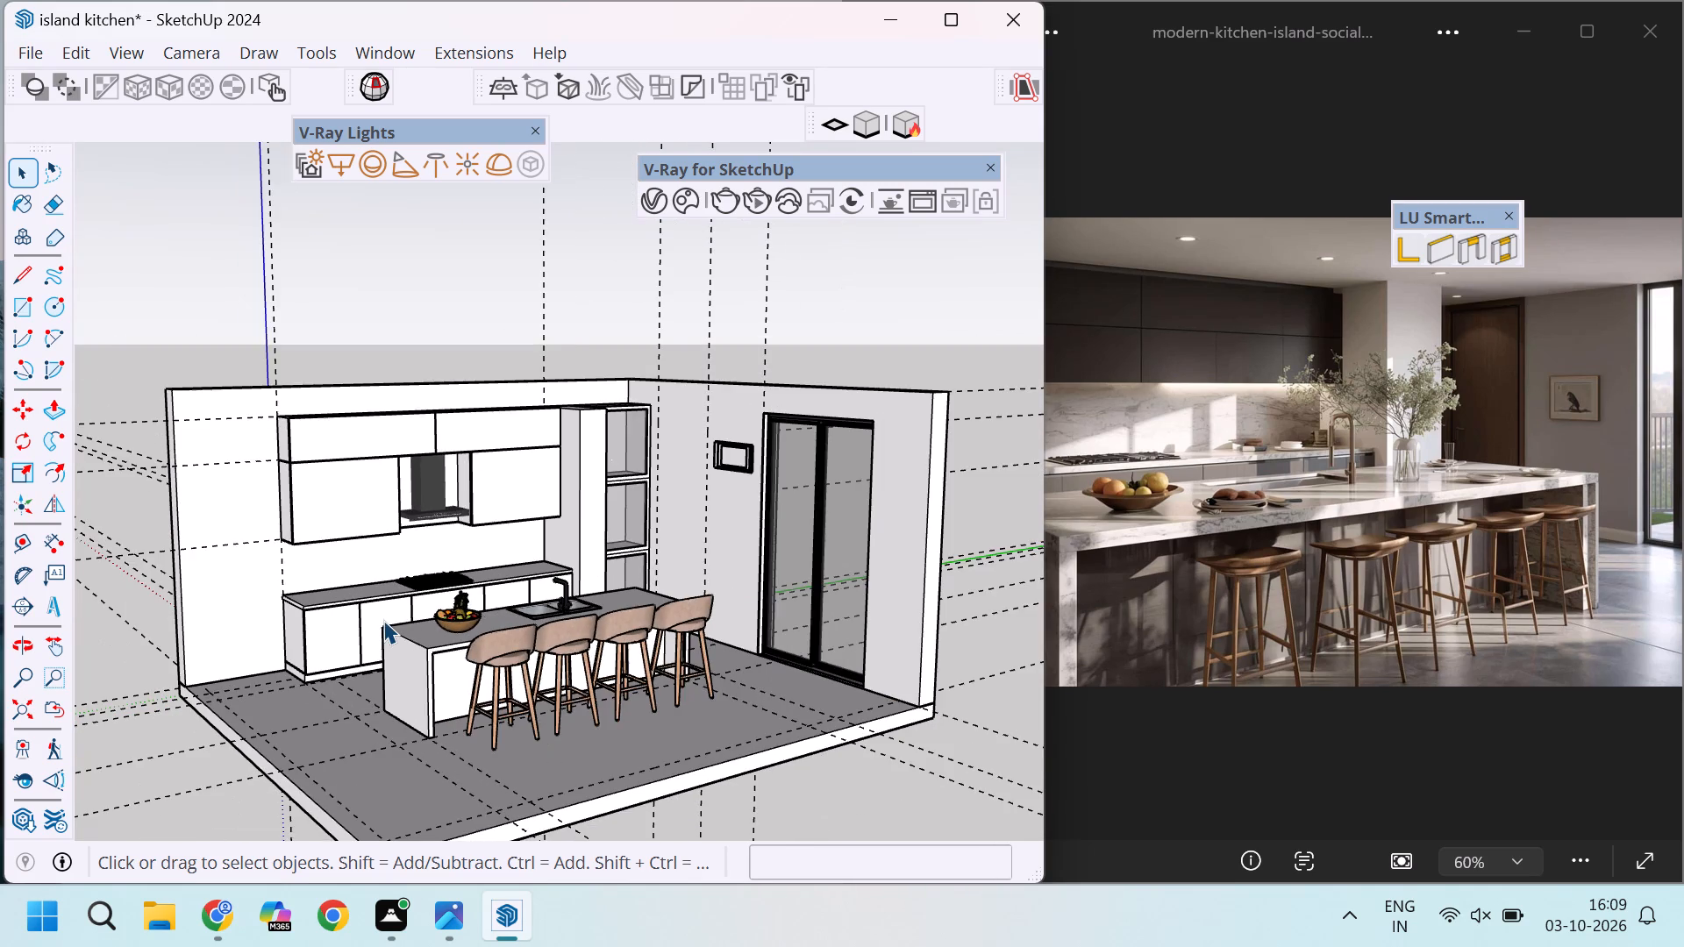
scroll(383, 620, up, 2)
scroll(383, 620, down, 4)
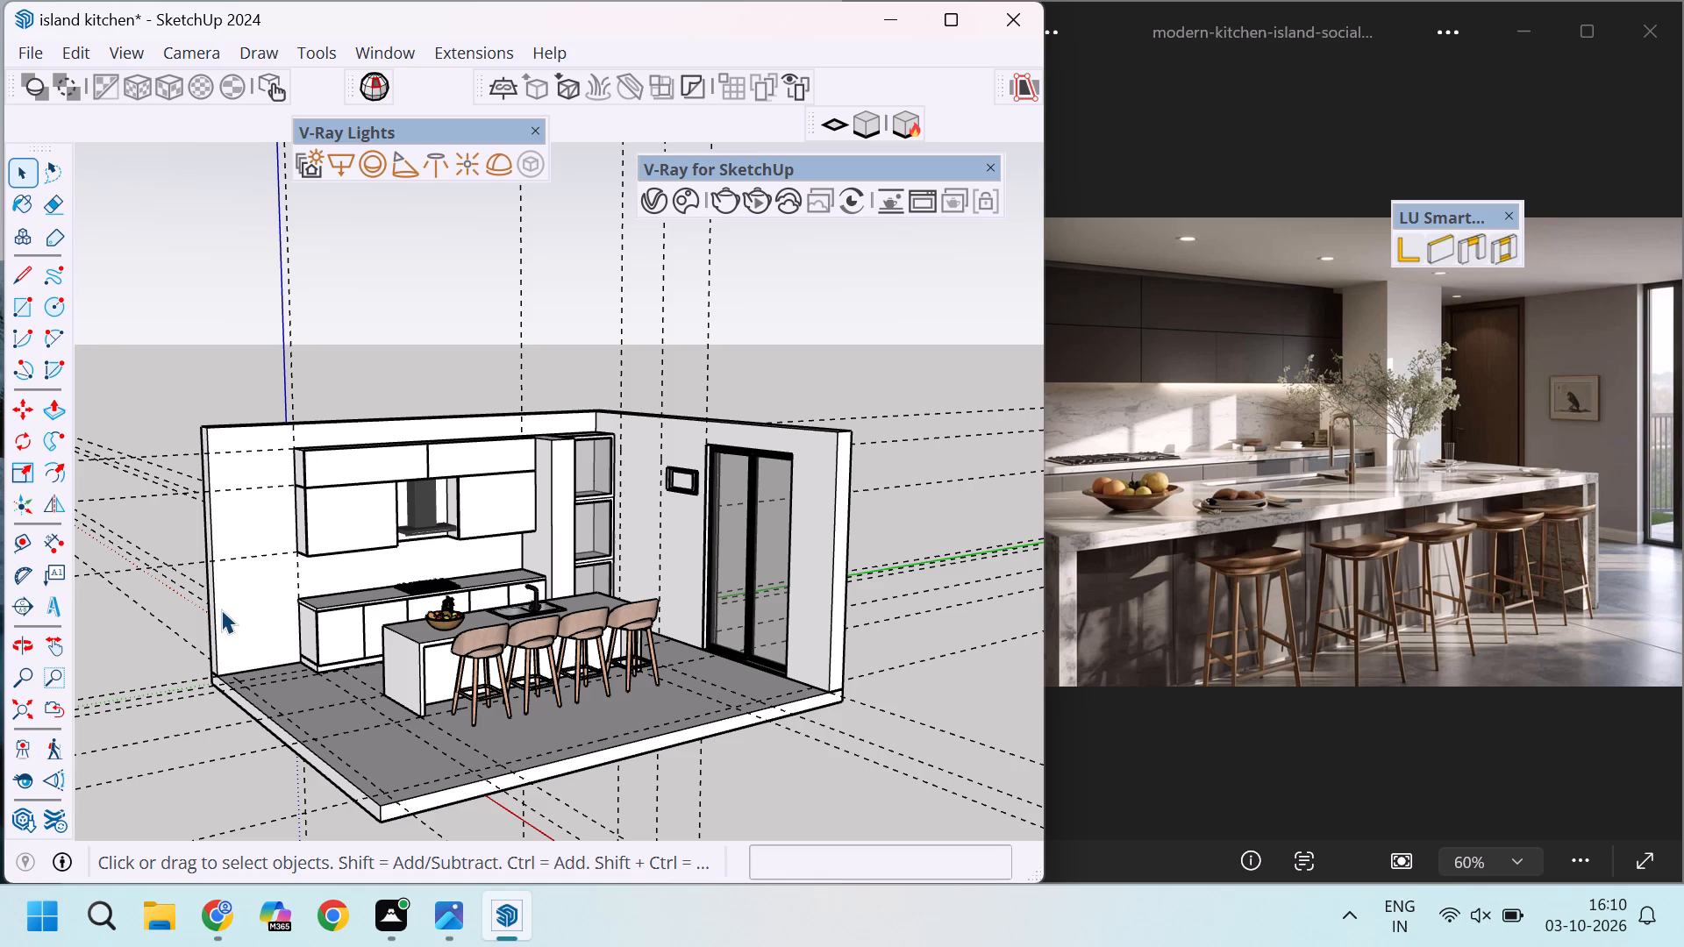
Check the corner between the open shelf unit and the sliding door wall against the reference photo.
click(883, 386)
scroll(775, 472, down, 3)
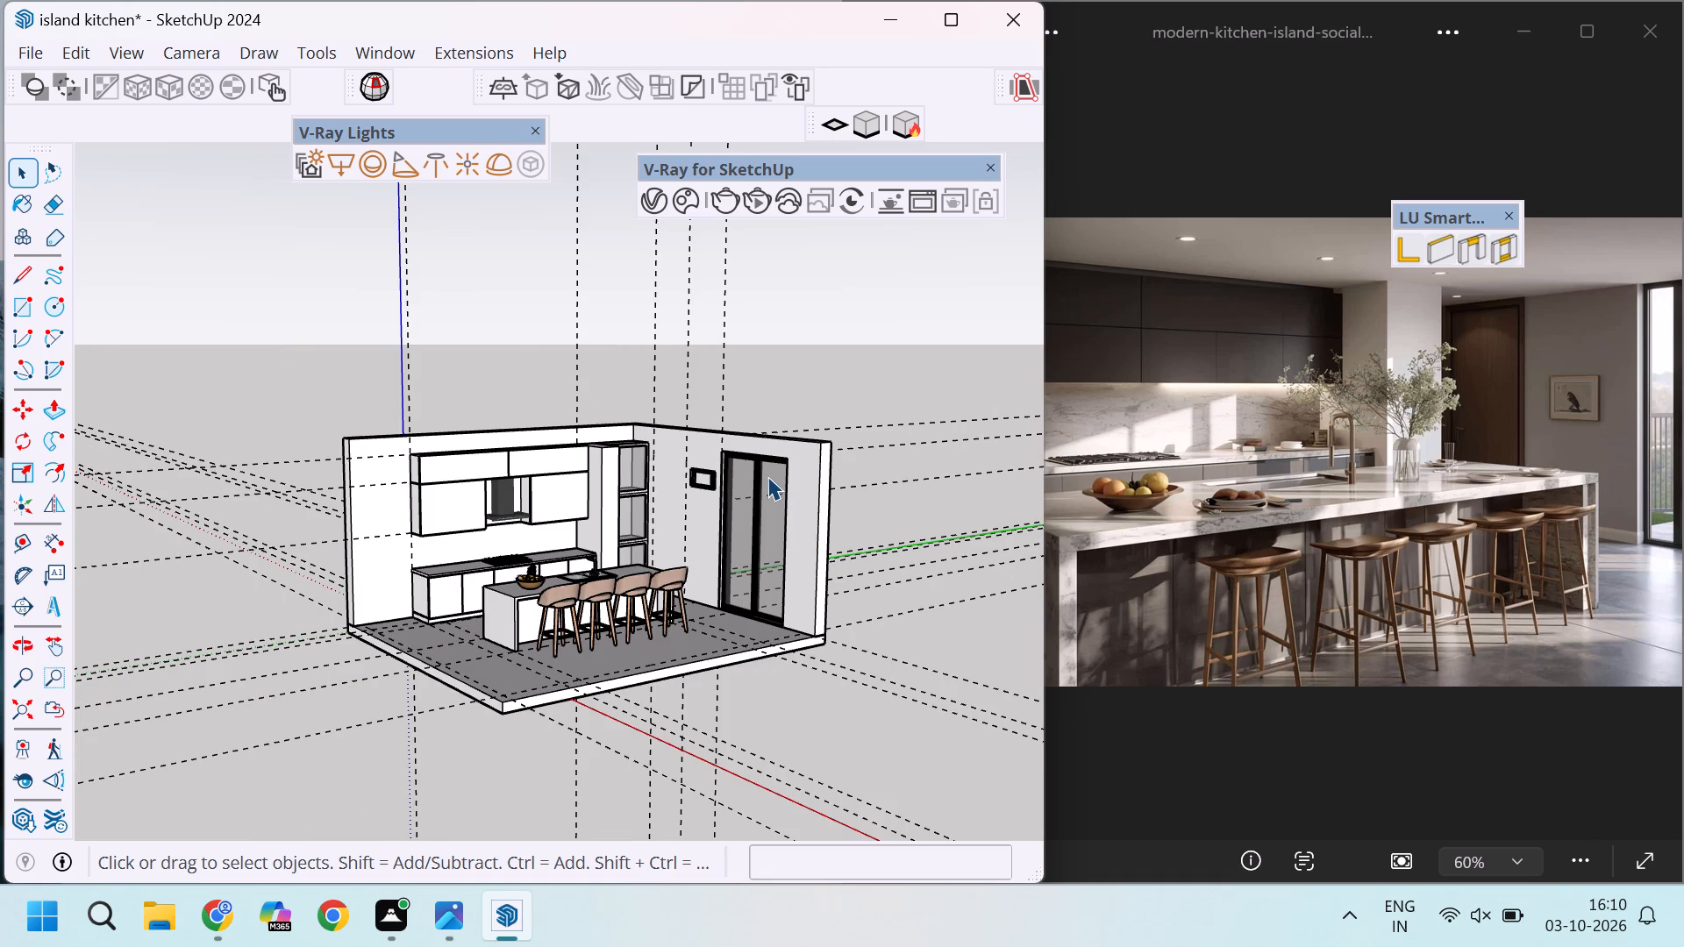
scroll(767, 476, up, 2)
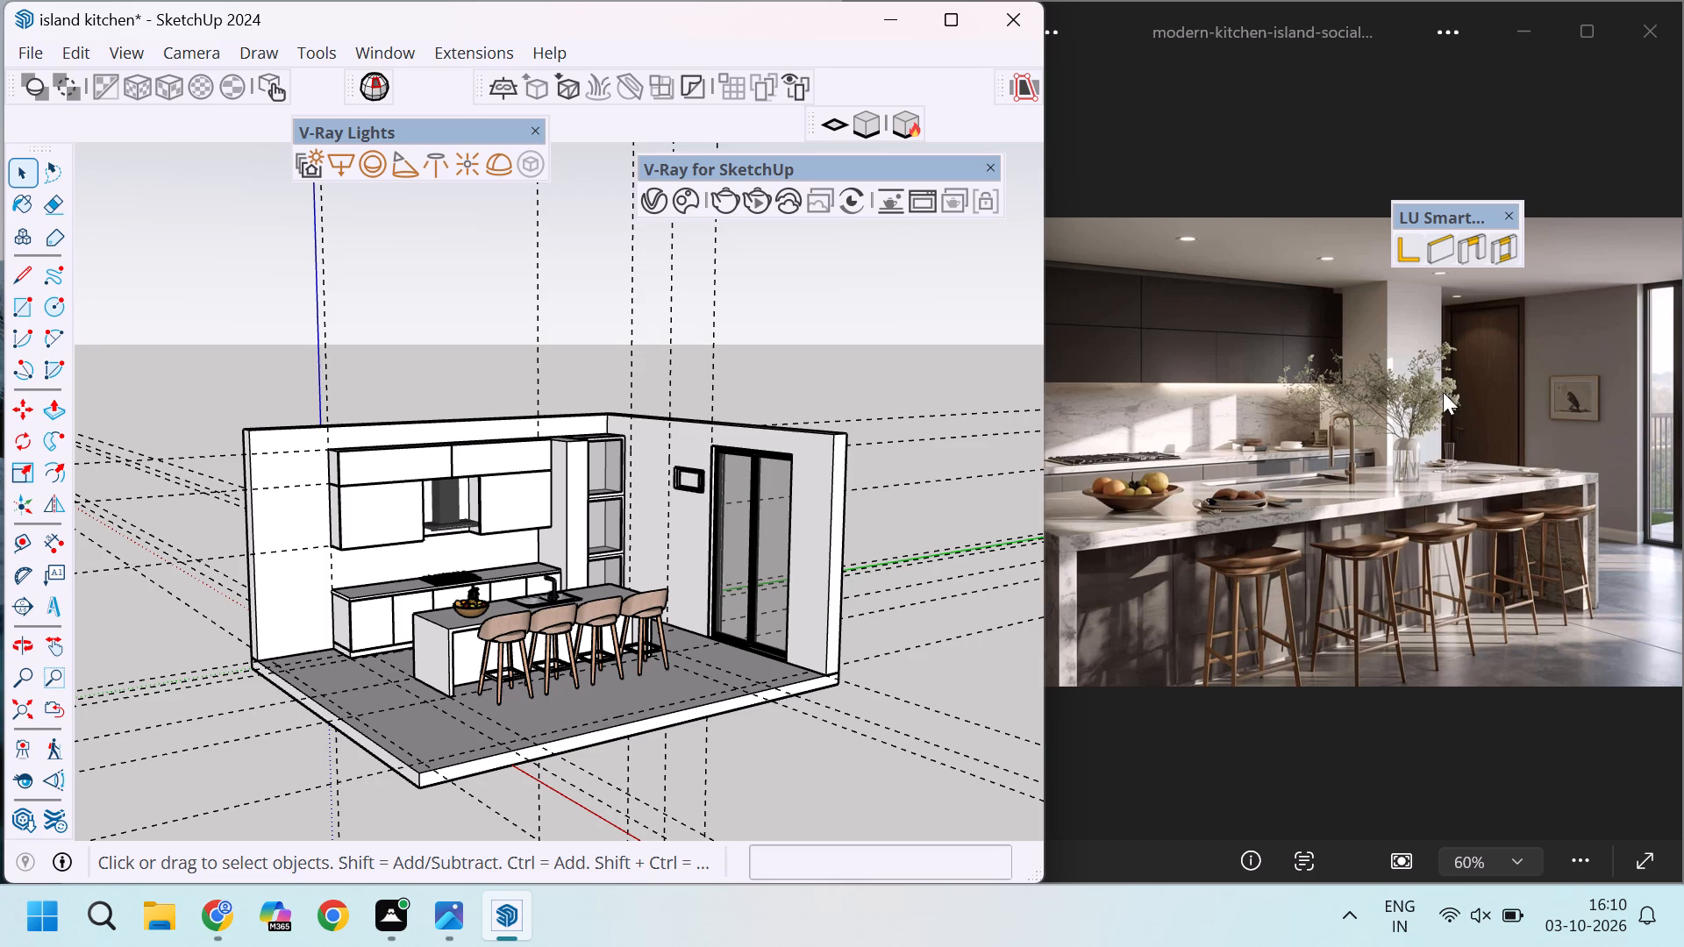
scroll(631, 471, up, 12)
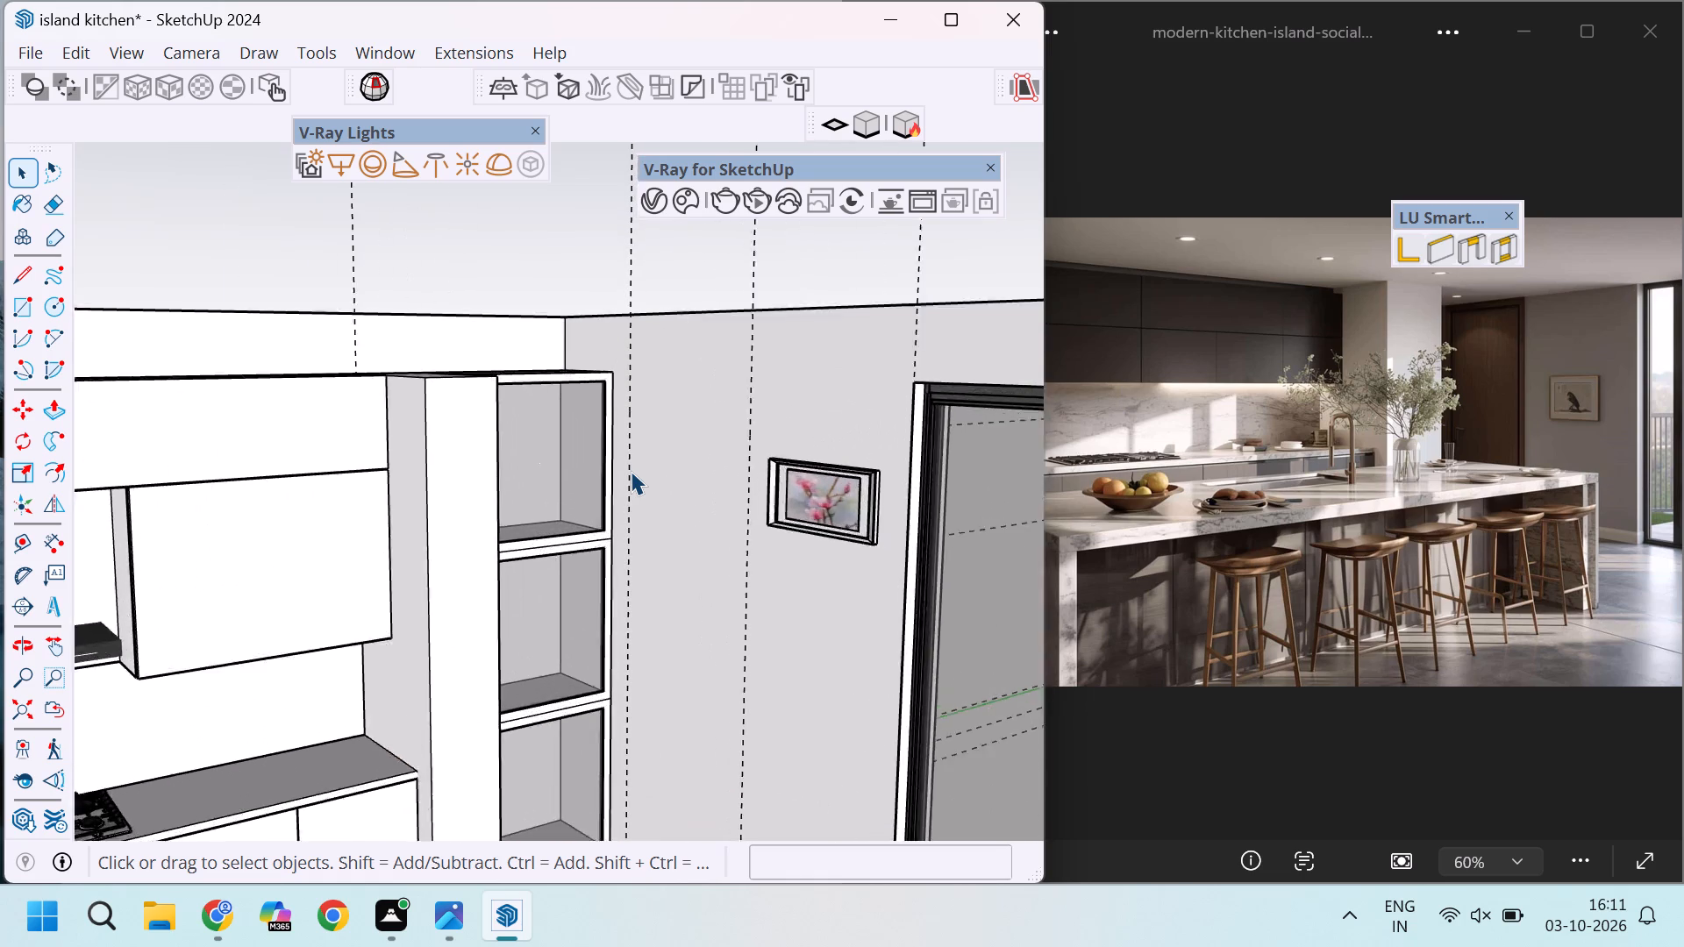
scroll(631, 471, up, 1)
scroll(631, 471, down, 14)
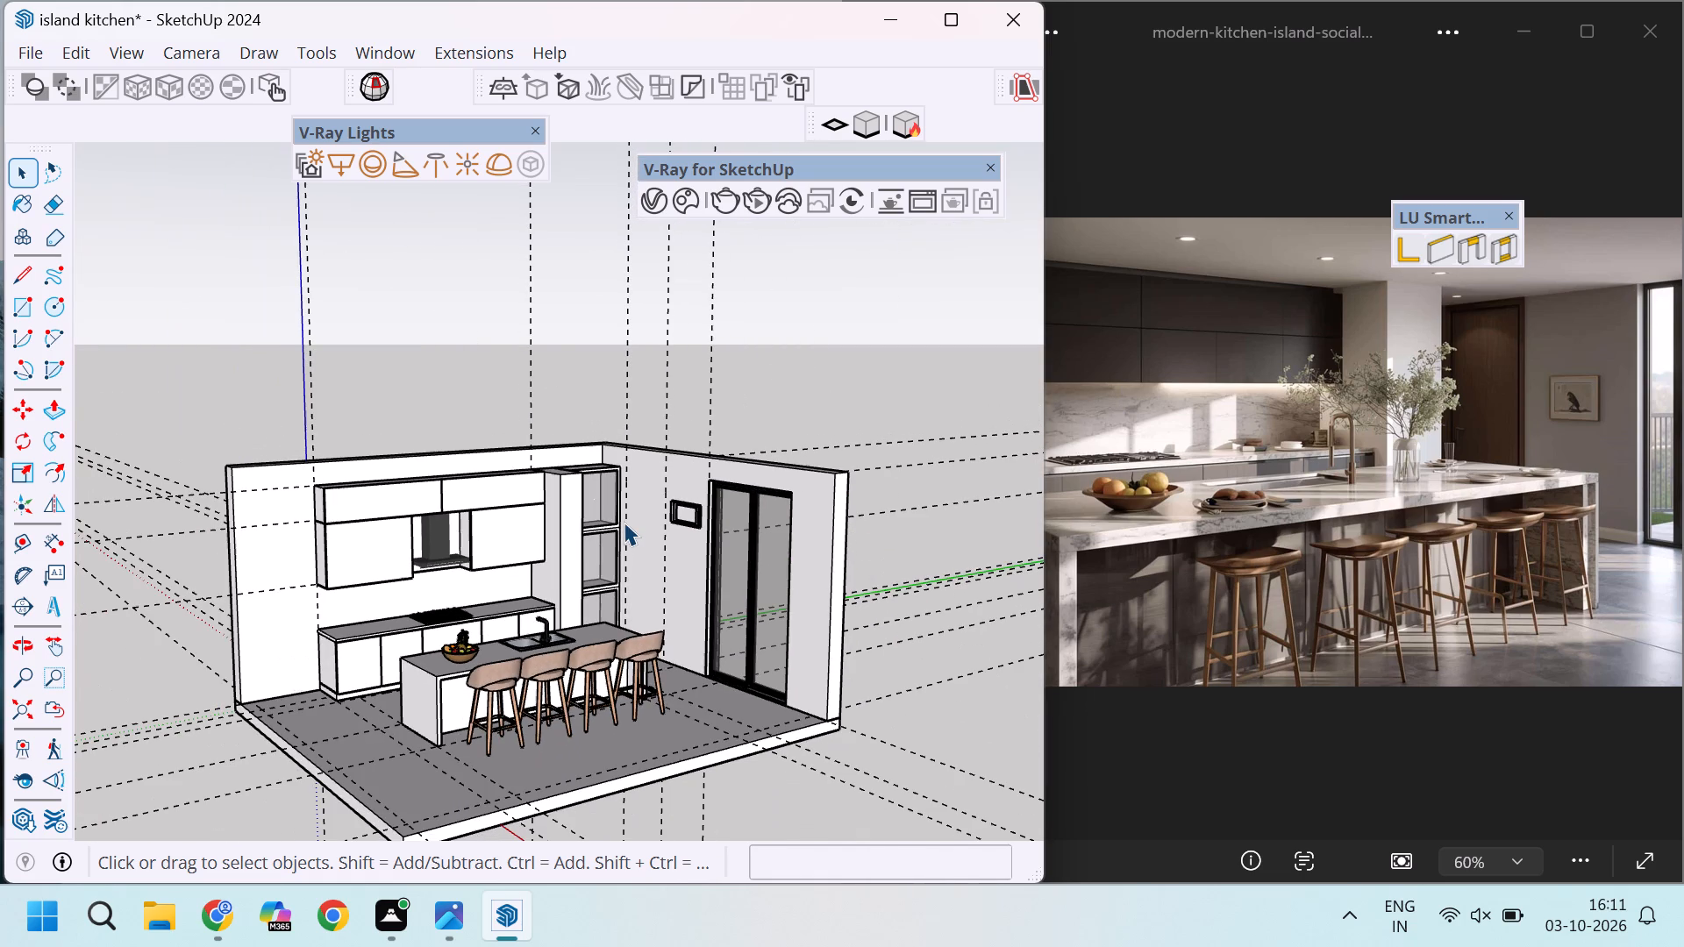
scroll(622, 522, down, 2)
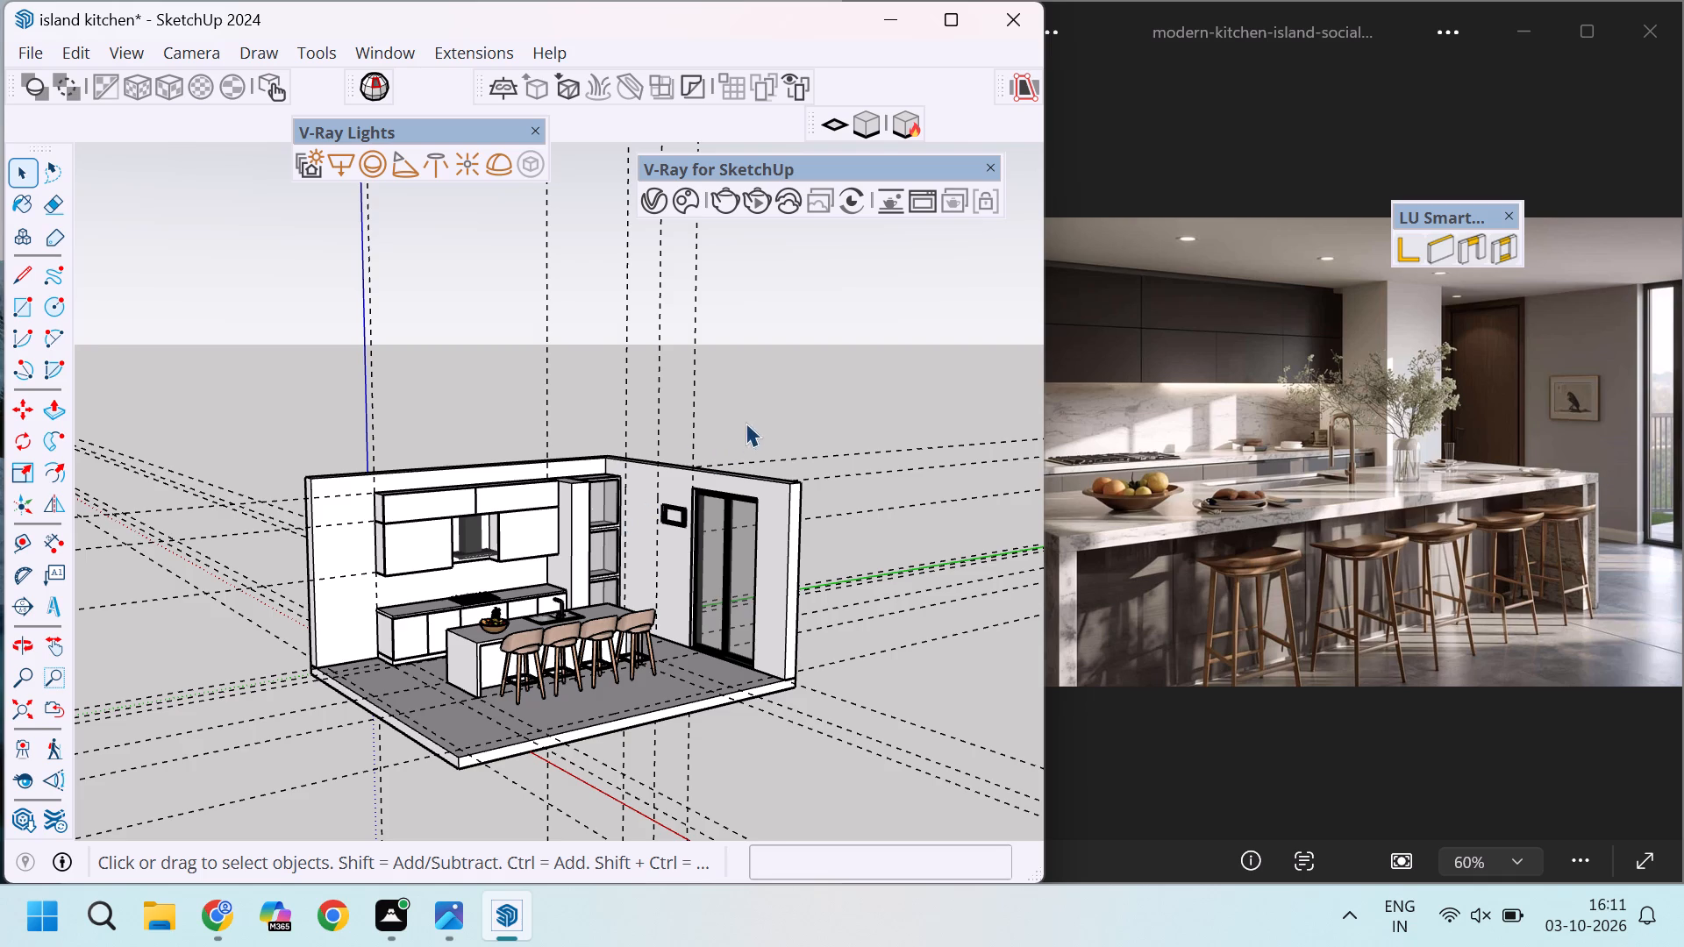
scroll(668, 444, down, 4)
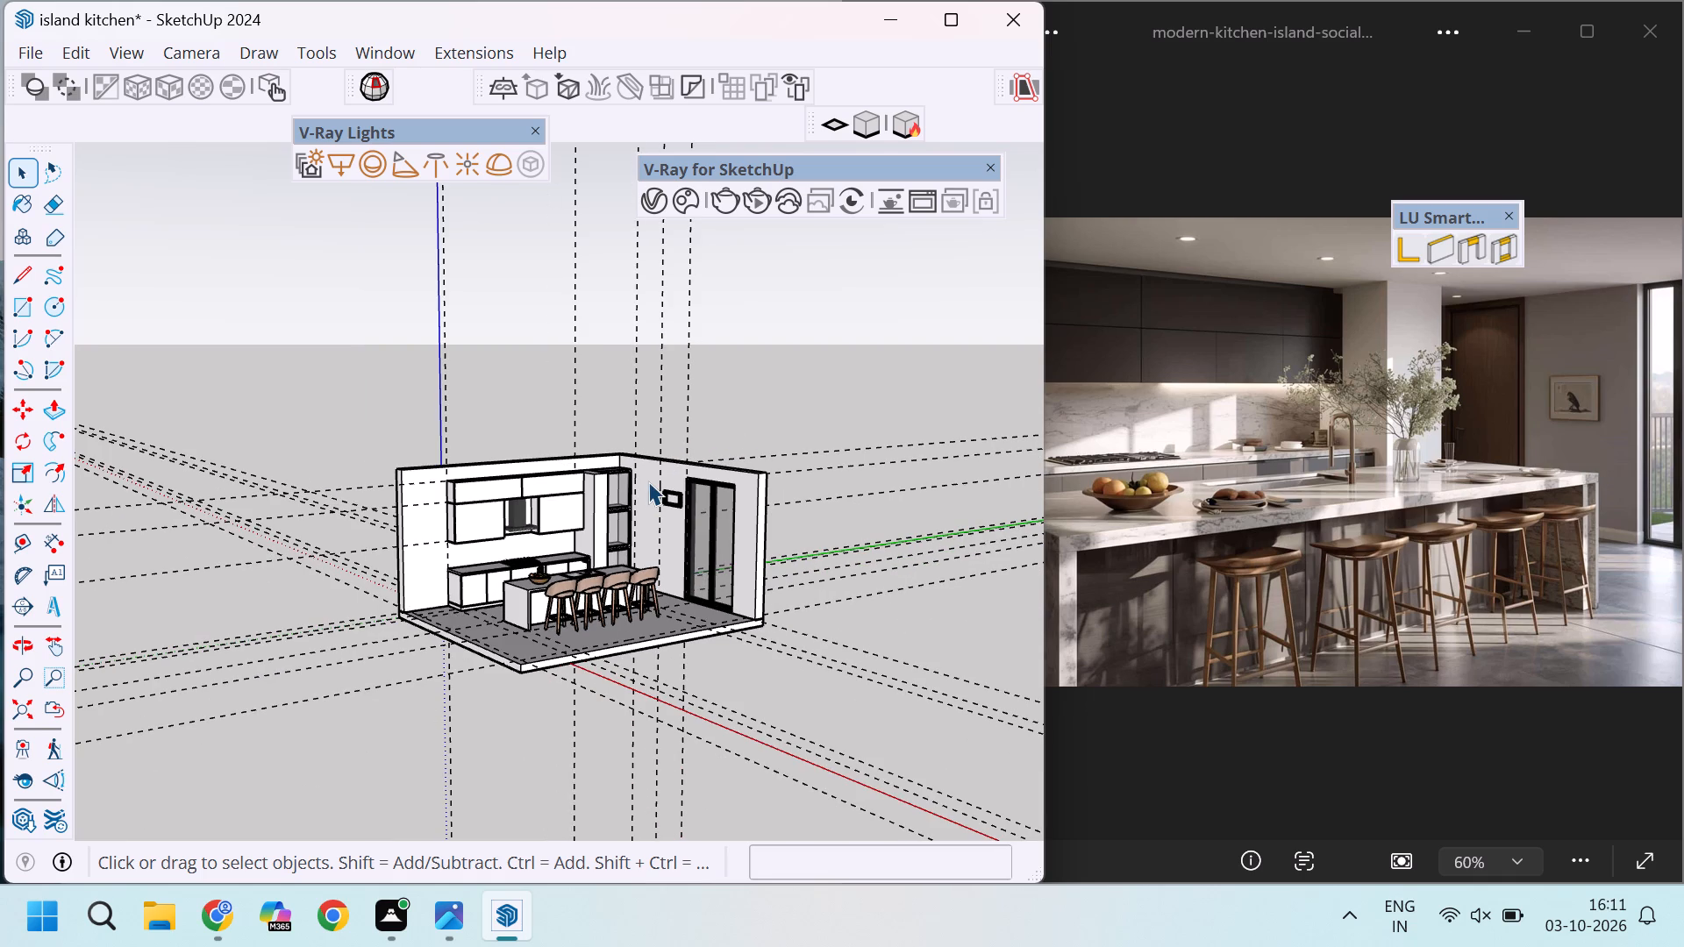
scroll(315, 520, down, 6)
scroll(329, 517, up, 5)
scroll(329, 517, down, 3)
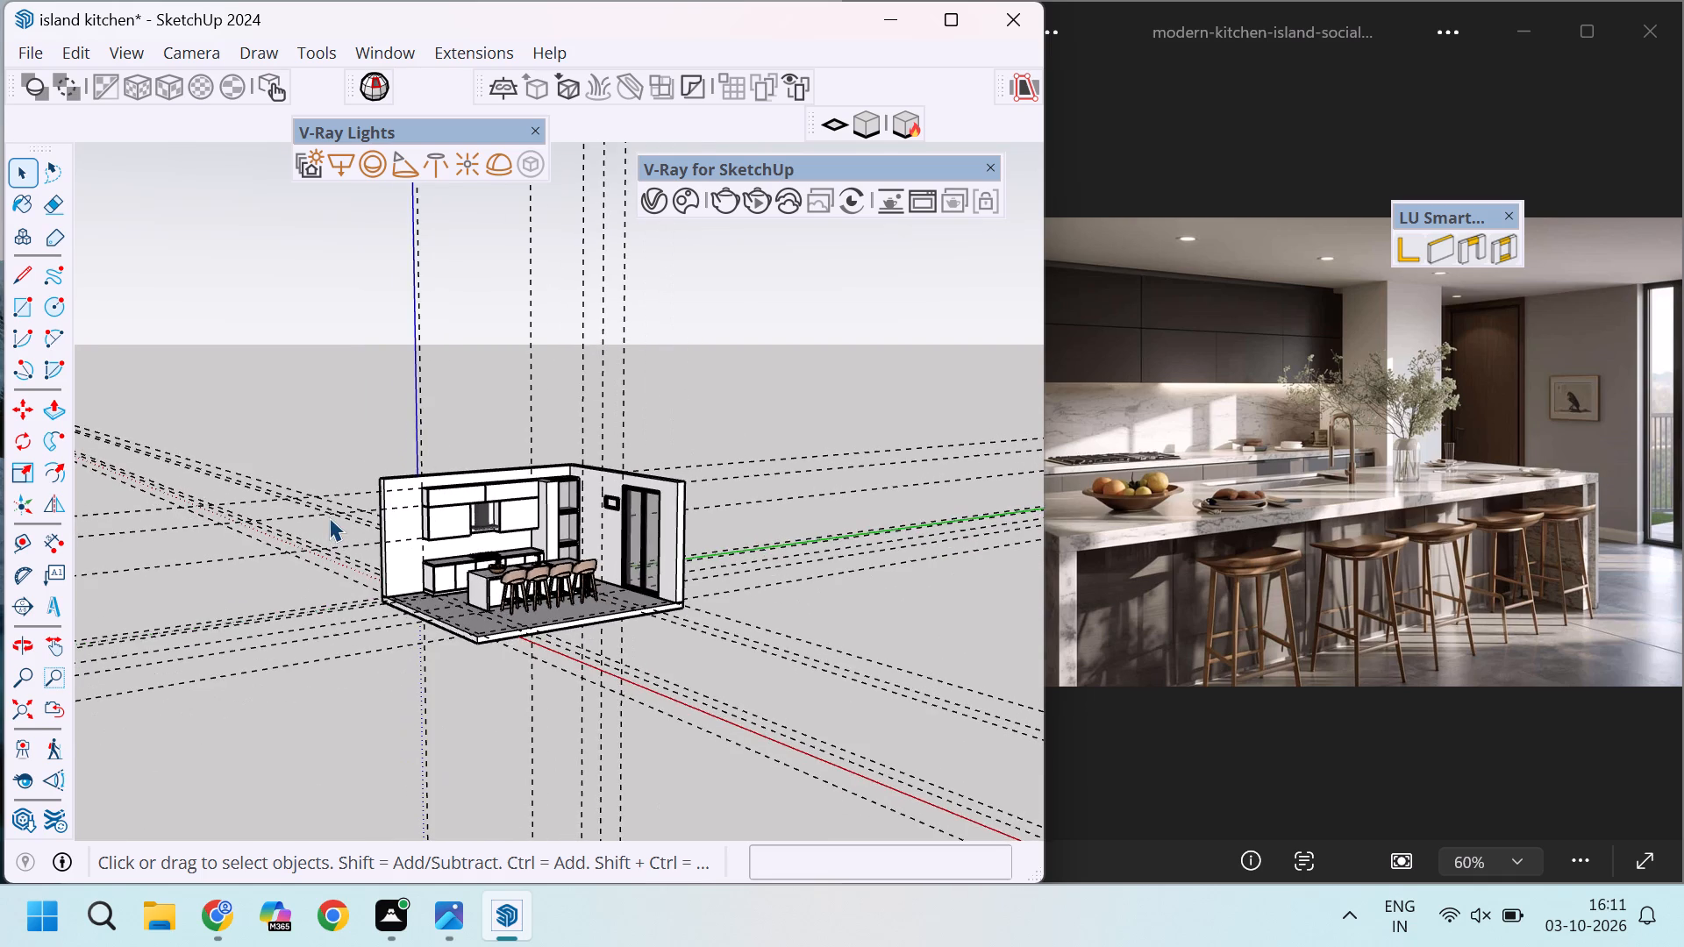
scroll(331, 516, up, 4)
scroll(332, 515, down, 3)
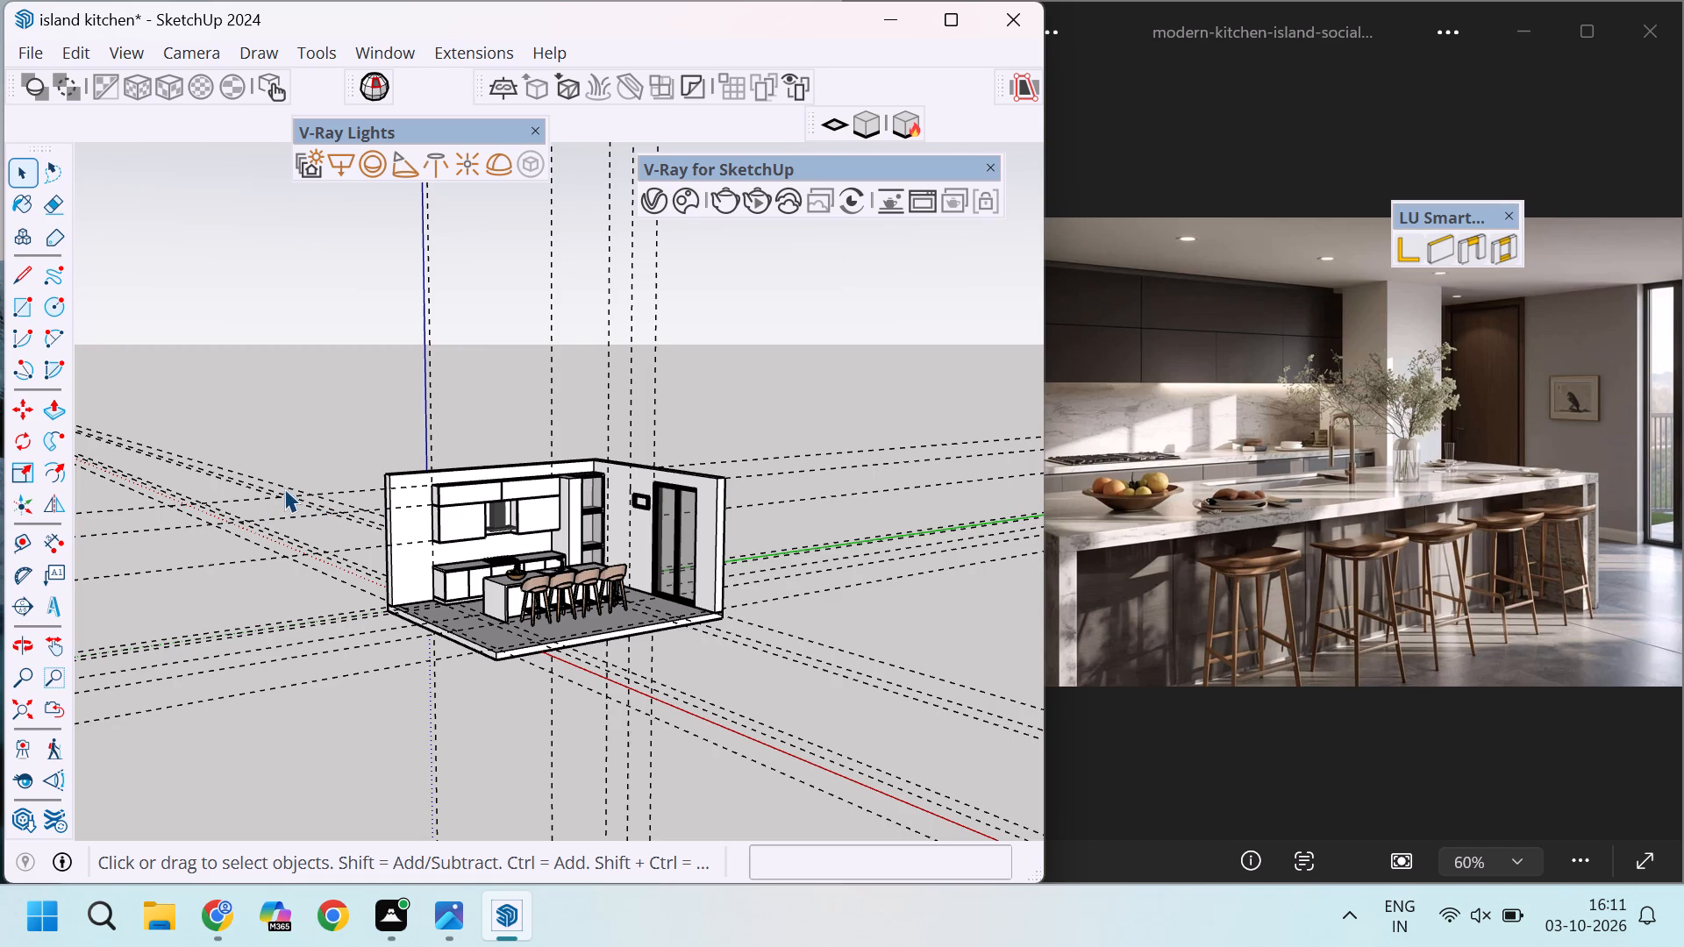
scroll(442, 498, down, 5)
Examine the framed flower picture beside the sliding door up close, entering its nested groups down to the image and leaving them.
scroll(558, 509, up, 19)
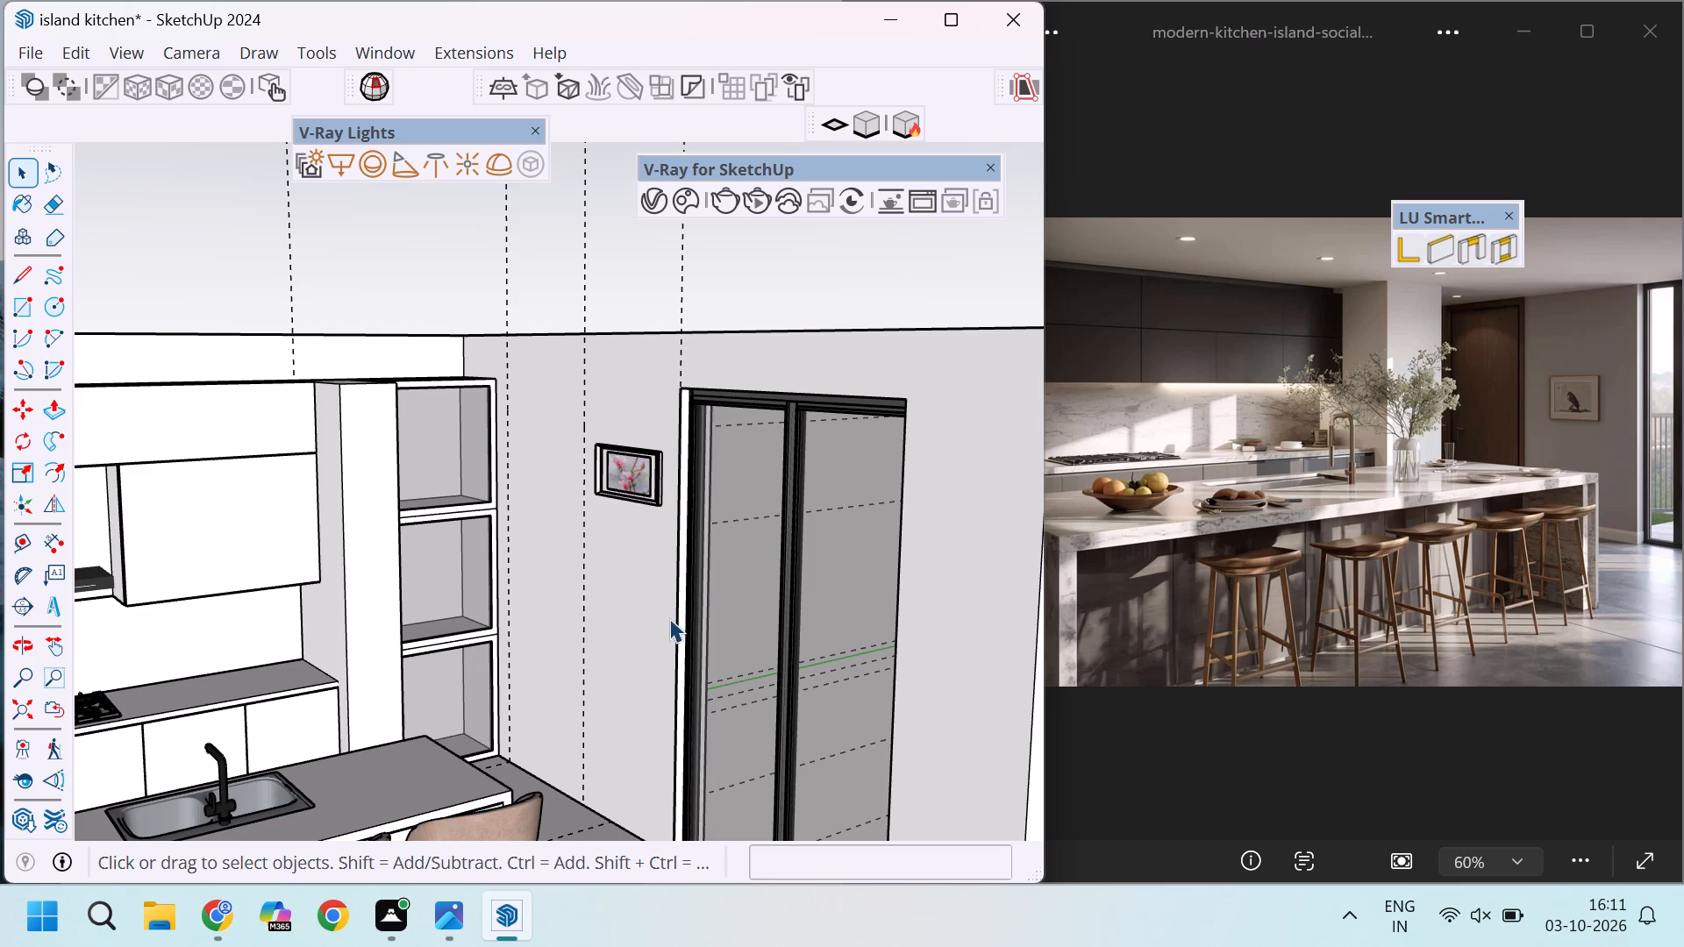
scroll(669, 618, up, 3)
scroll(671, 620, down, 3)
scroll(671, 620, up, 3)
scroll(671, 620, down, 4)
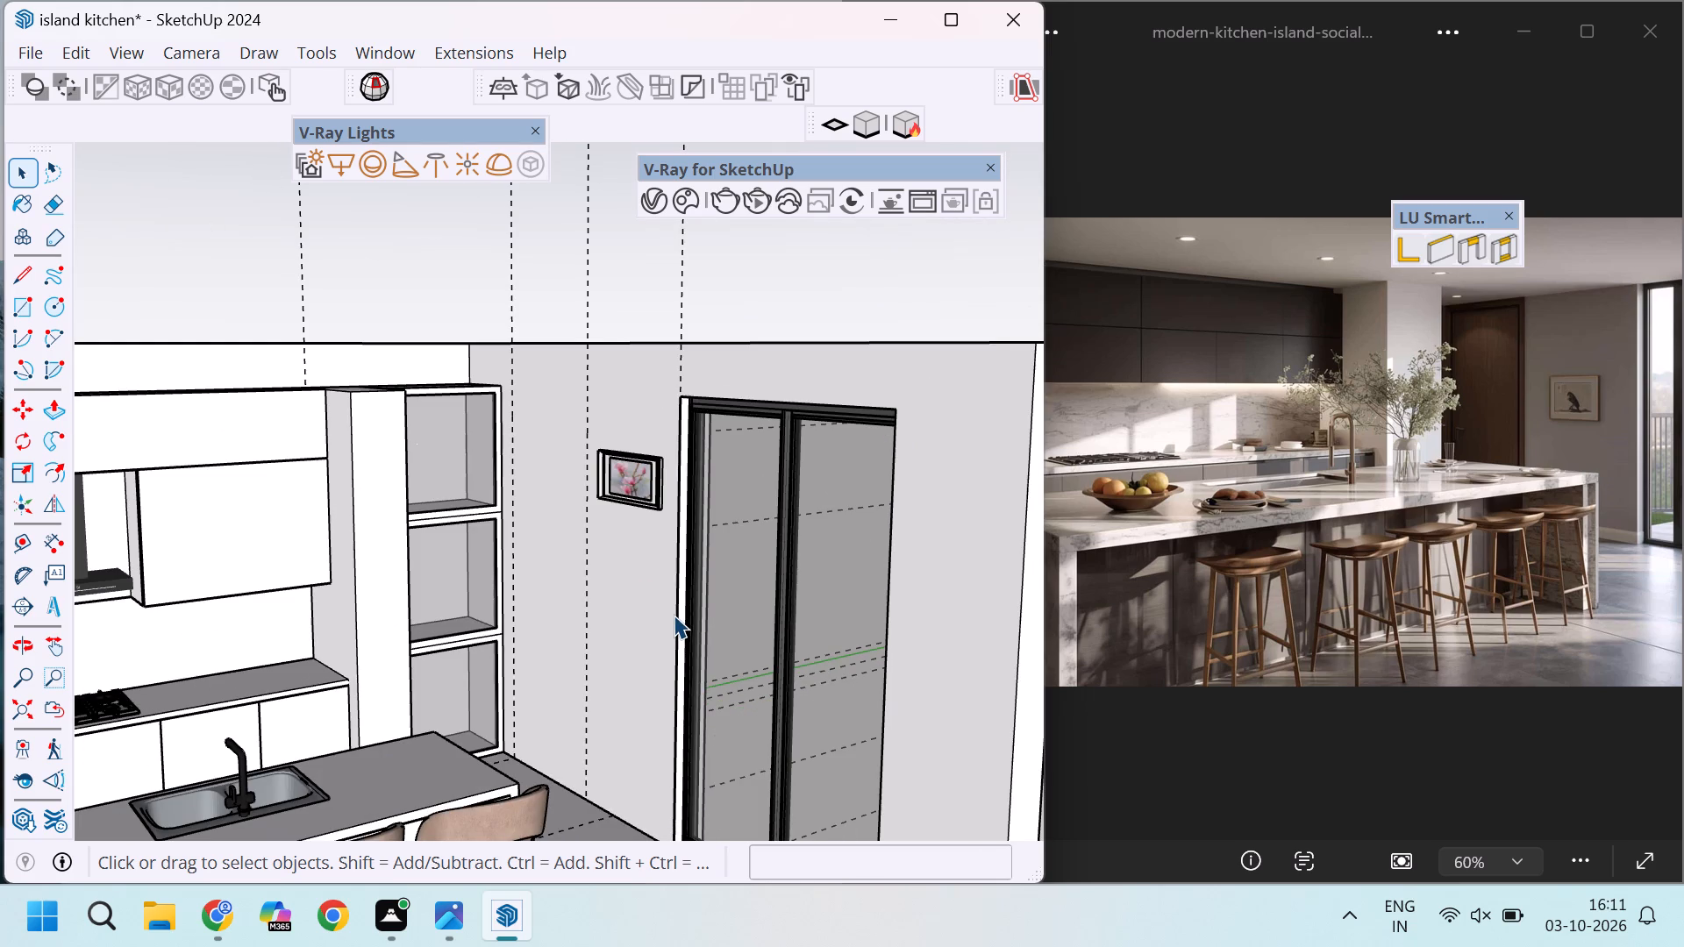
scroll(674, 615, down, 4)
scroll(660, 631, up, 3)
scroll(760, 494, up, 3)
scroll(679, 500, down, 4)
scroll(705, 538, up, 3)
scroll(575, 454, up, 17)
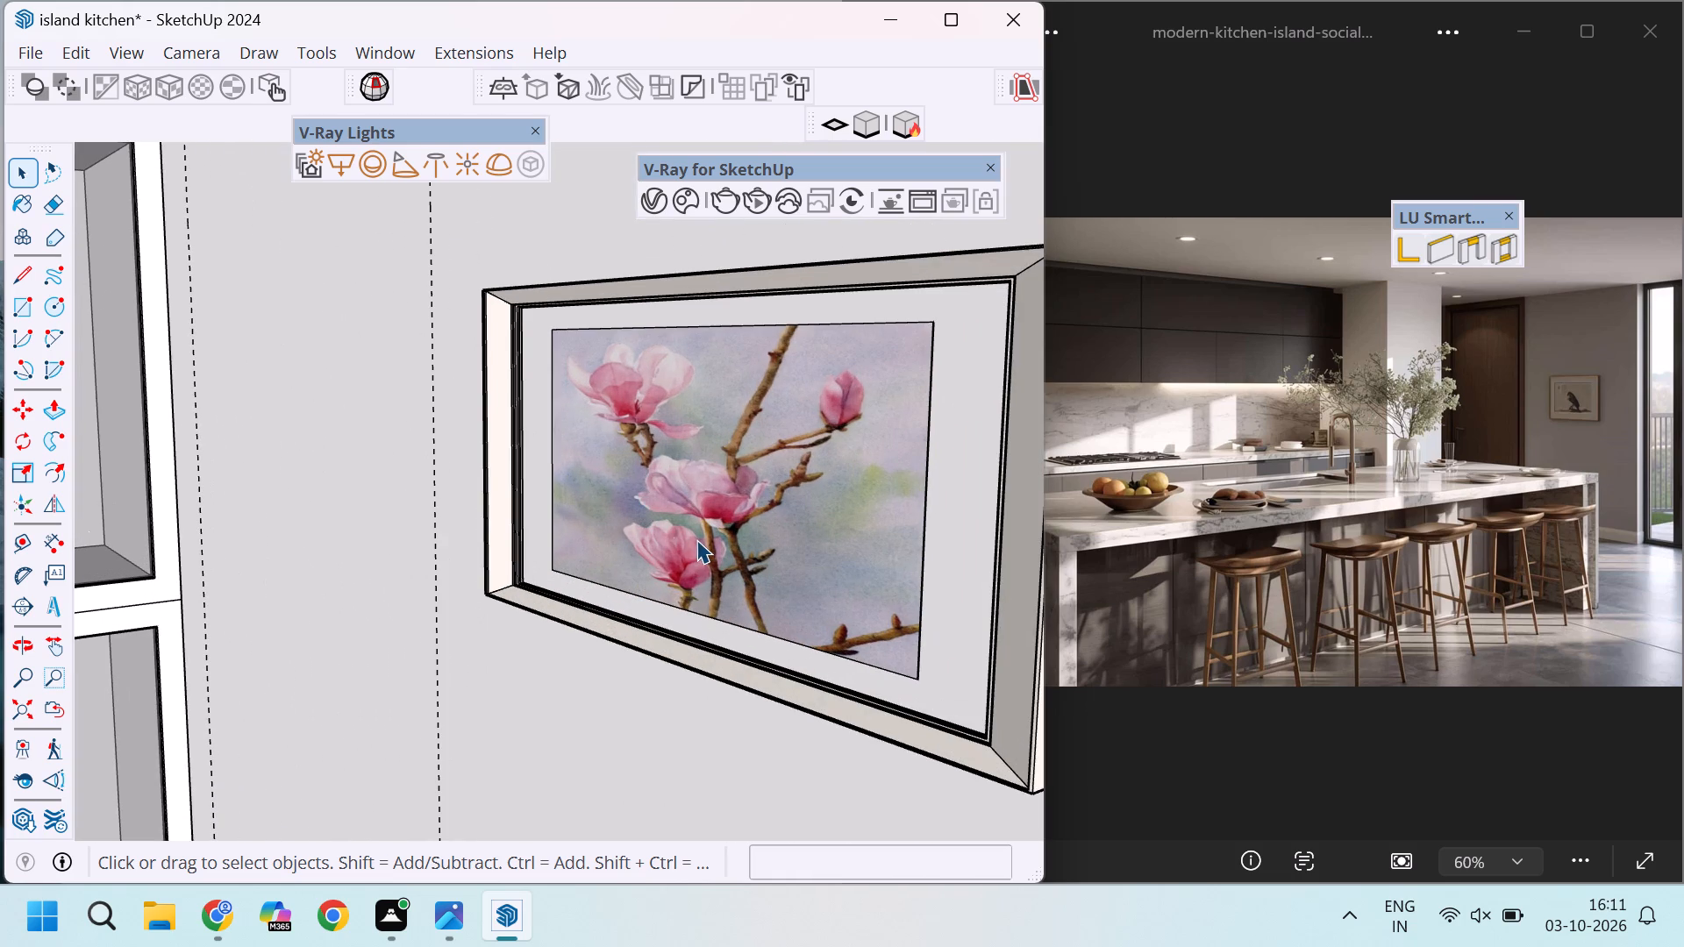
click(697, 539)
double_click(697, 539)
click(741, 523)
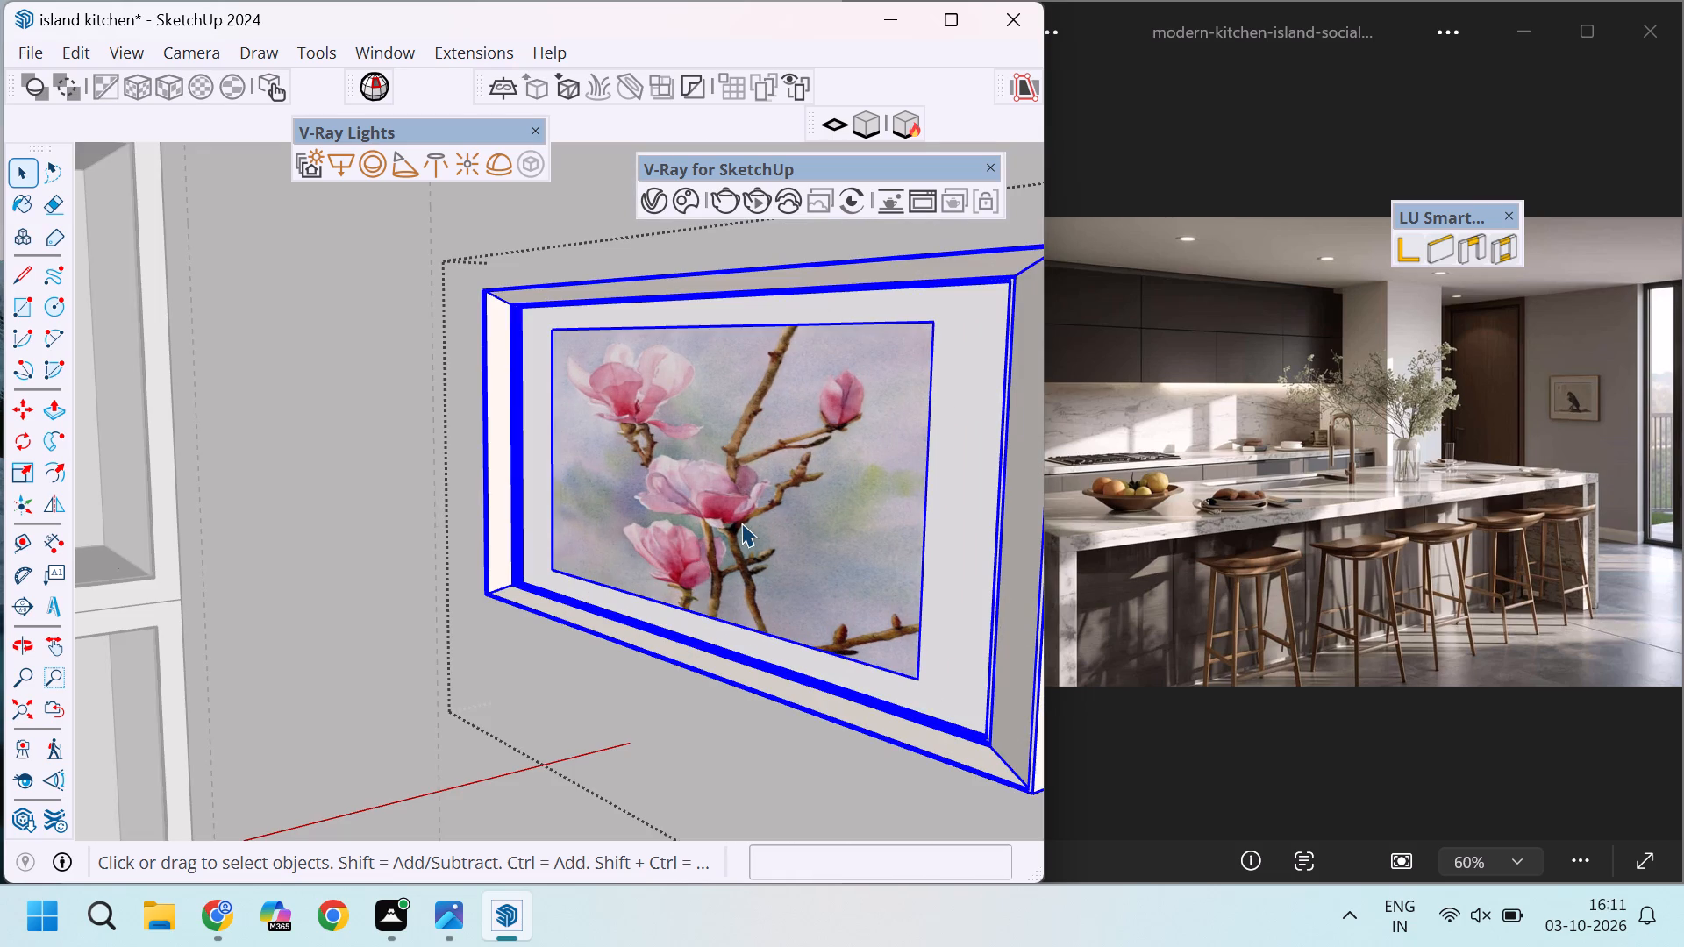
double_click(742, 522)
triple_click(742, 522)
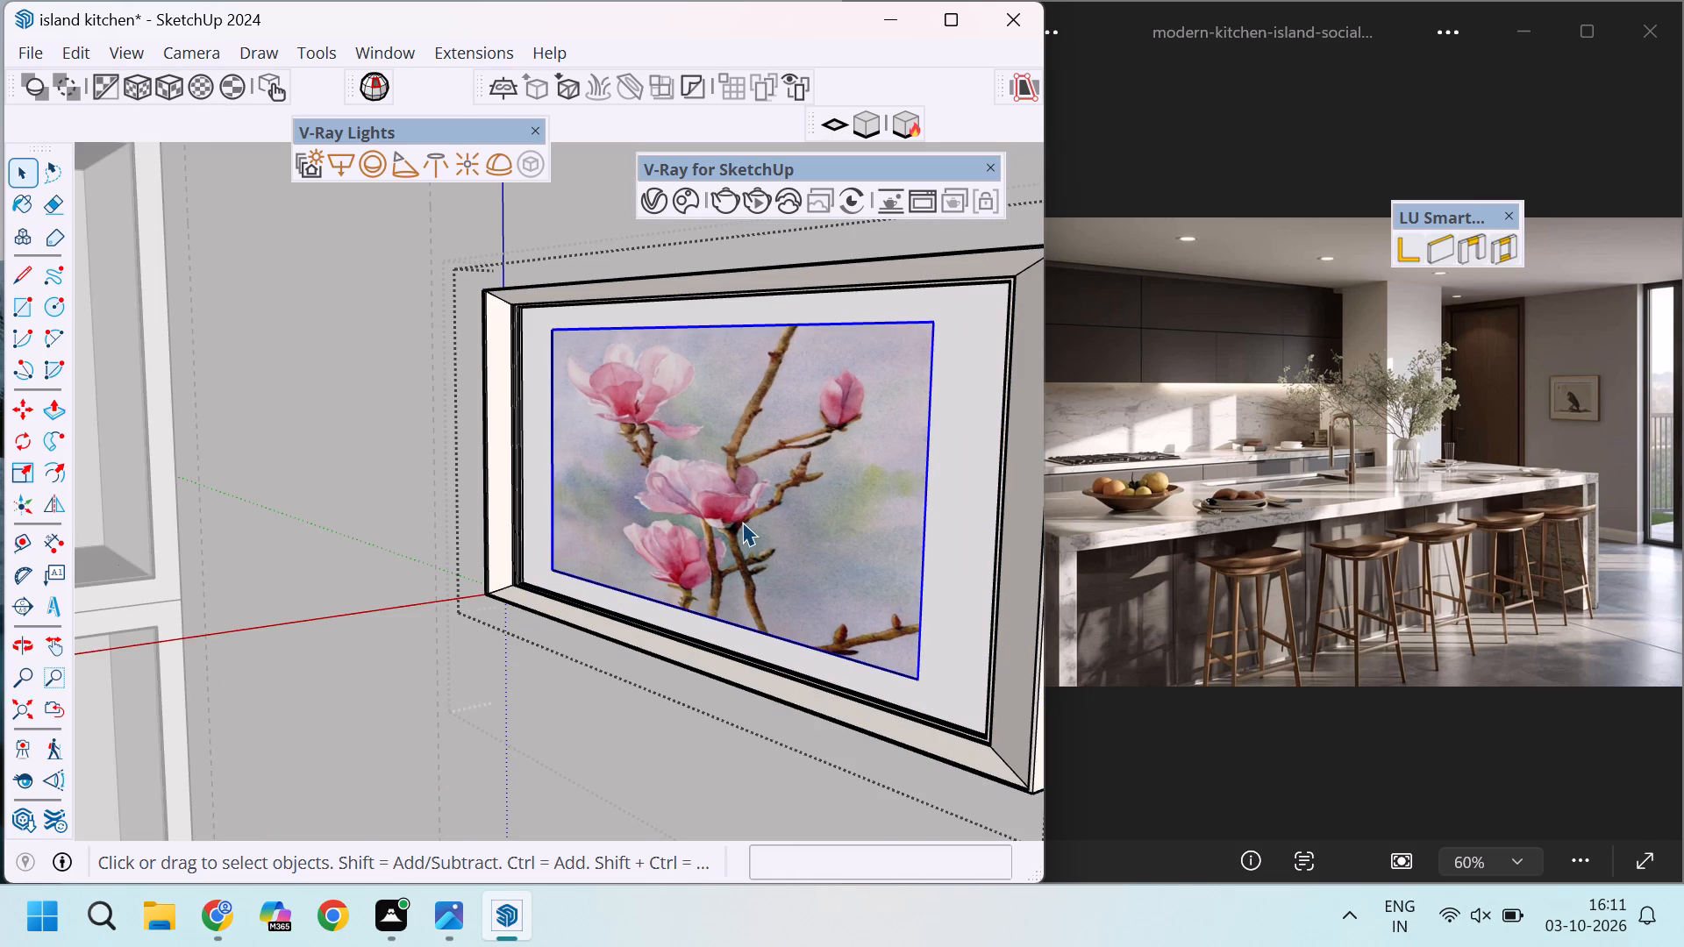
scroll(742, 522, down, 20)
scroll(742, 522, down, 1)
click(900, 290)
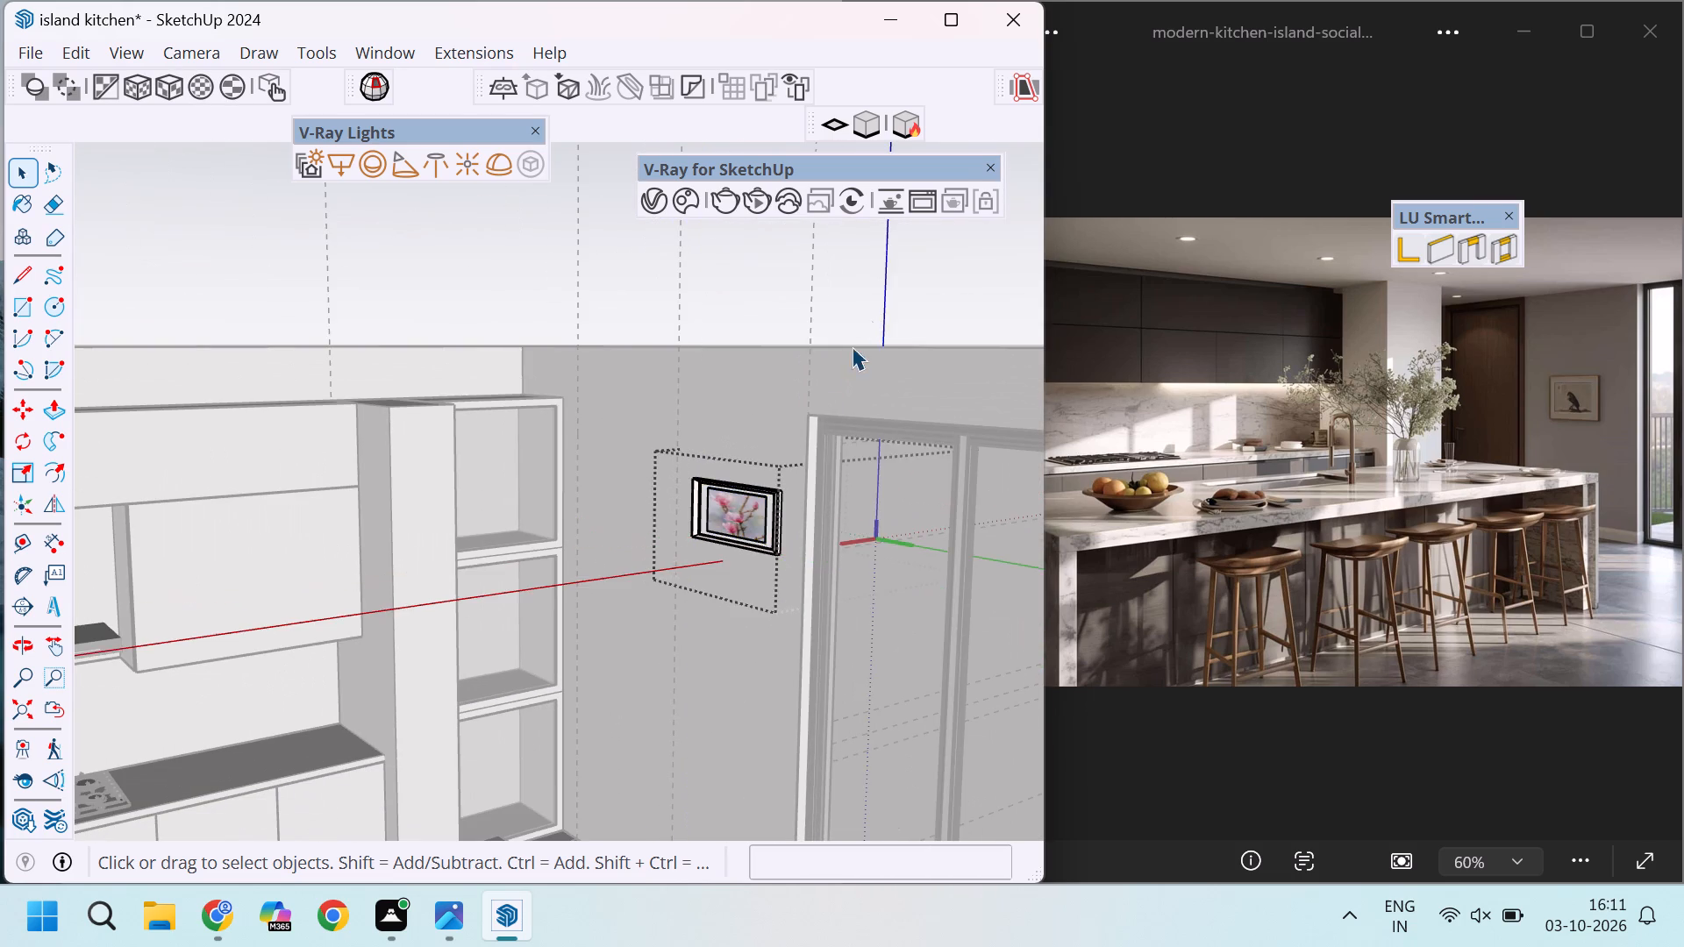
scroll(811, 415, up, 3)
click(837, 246)
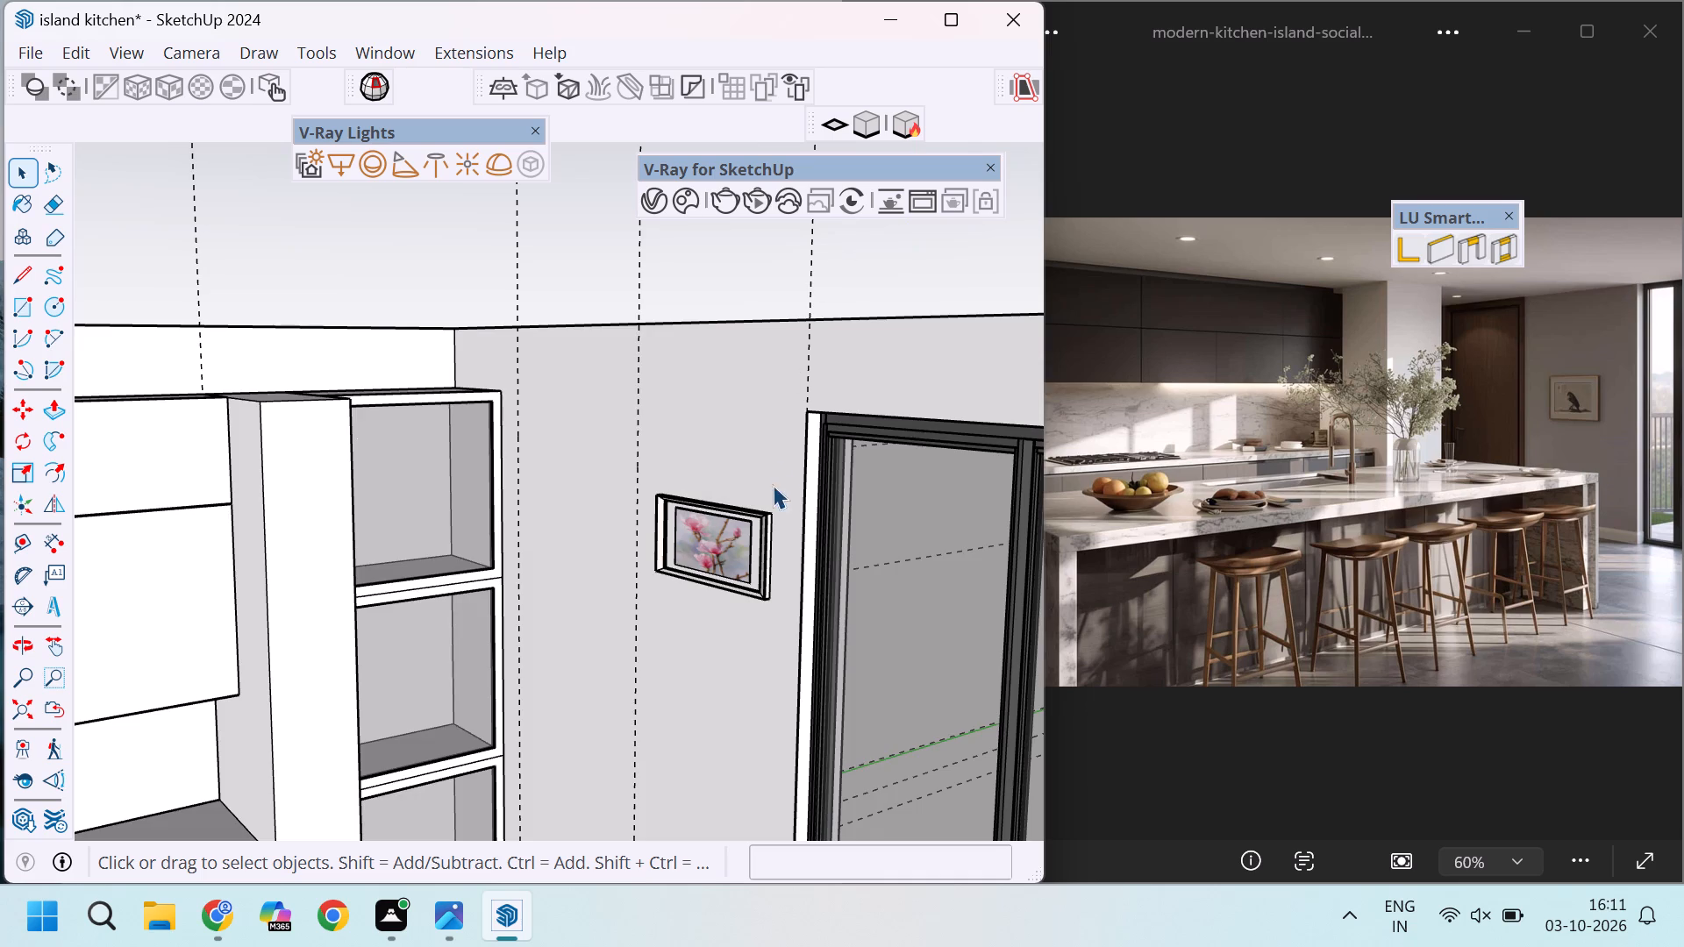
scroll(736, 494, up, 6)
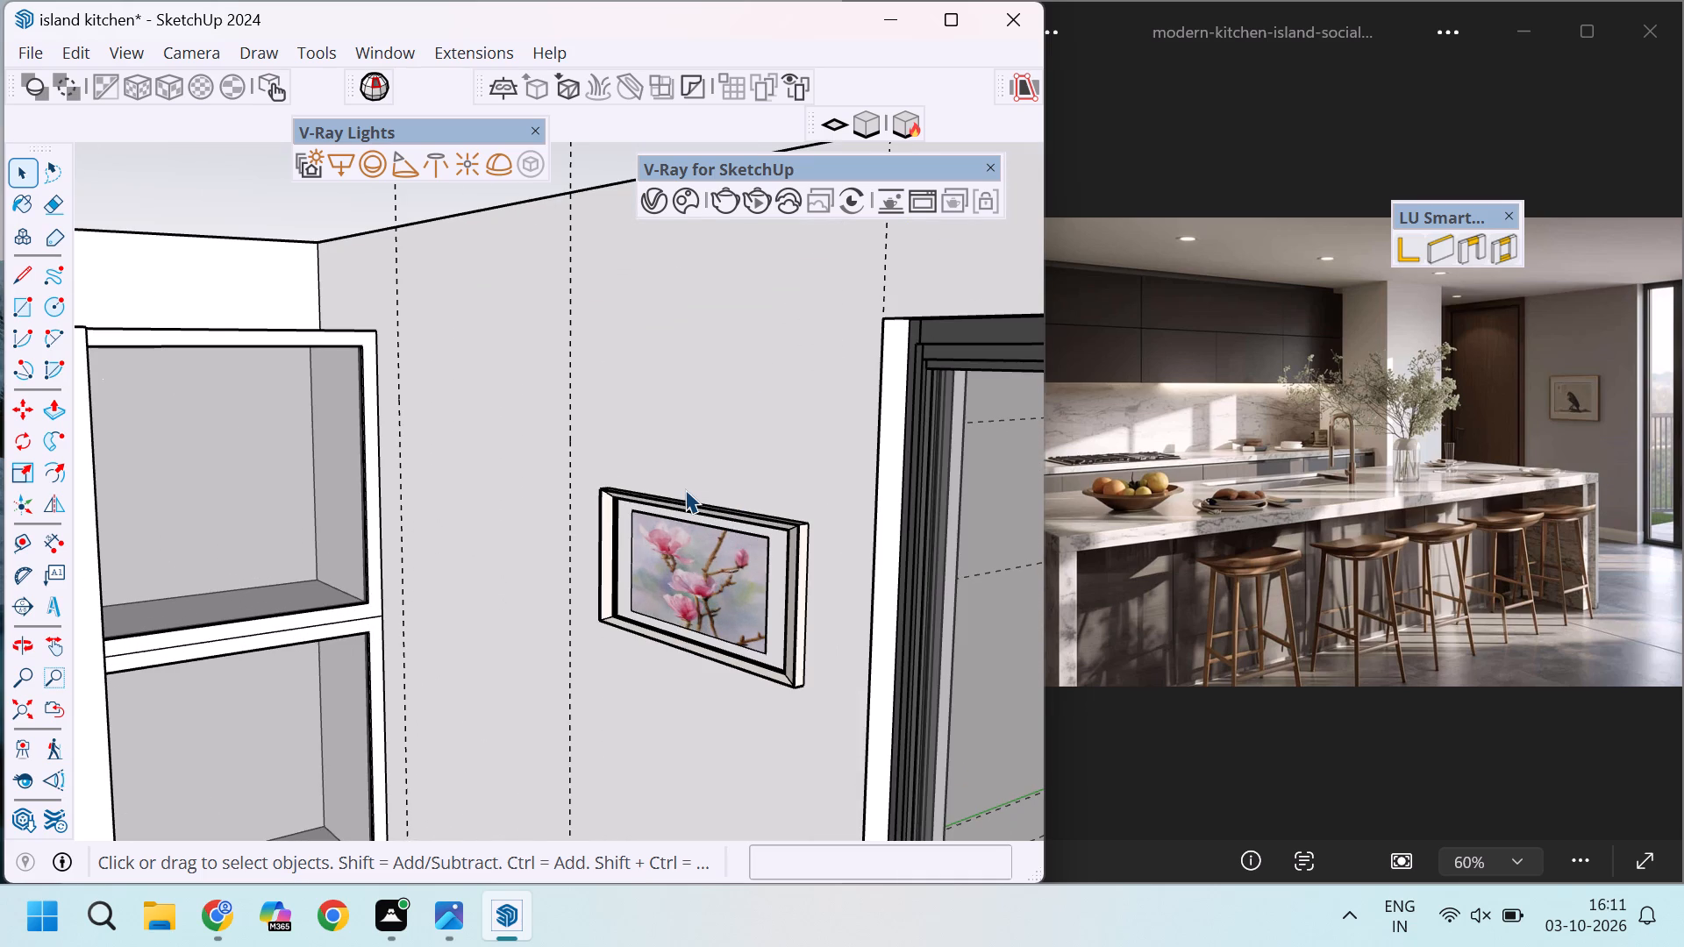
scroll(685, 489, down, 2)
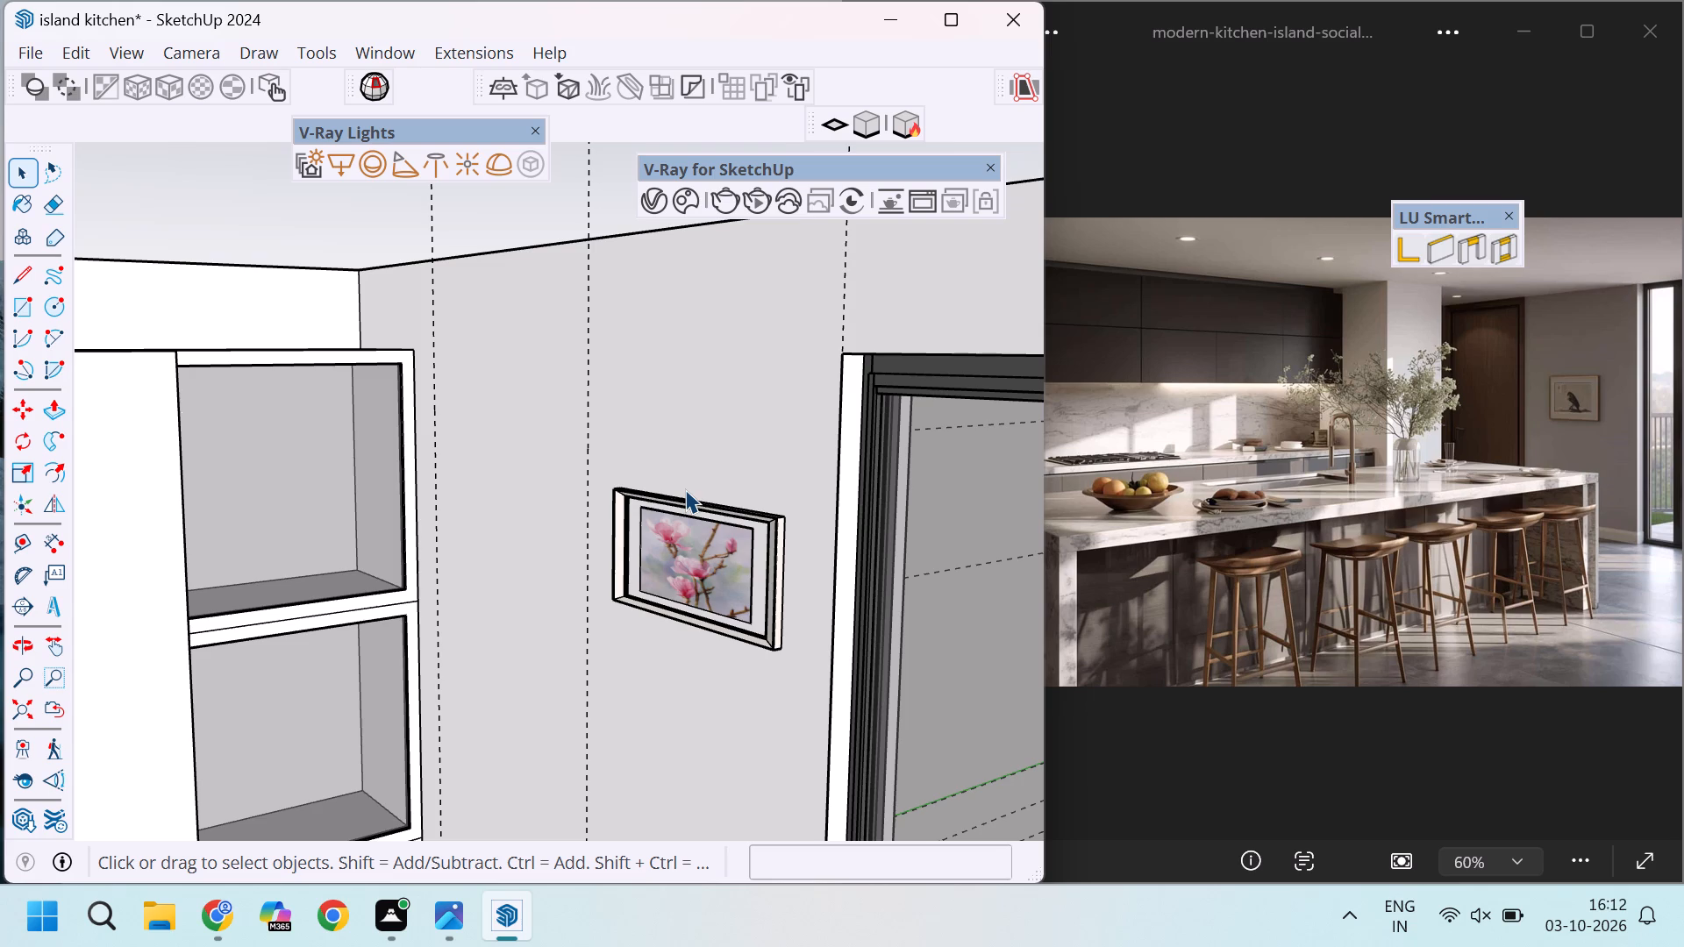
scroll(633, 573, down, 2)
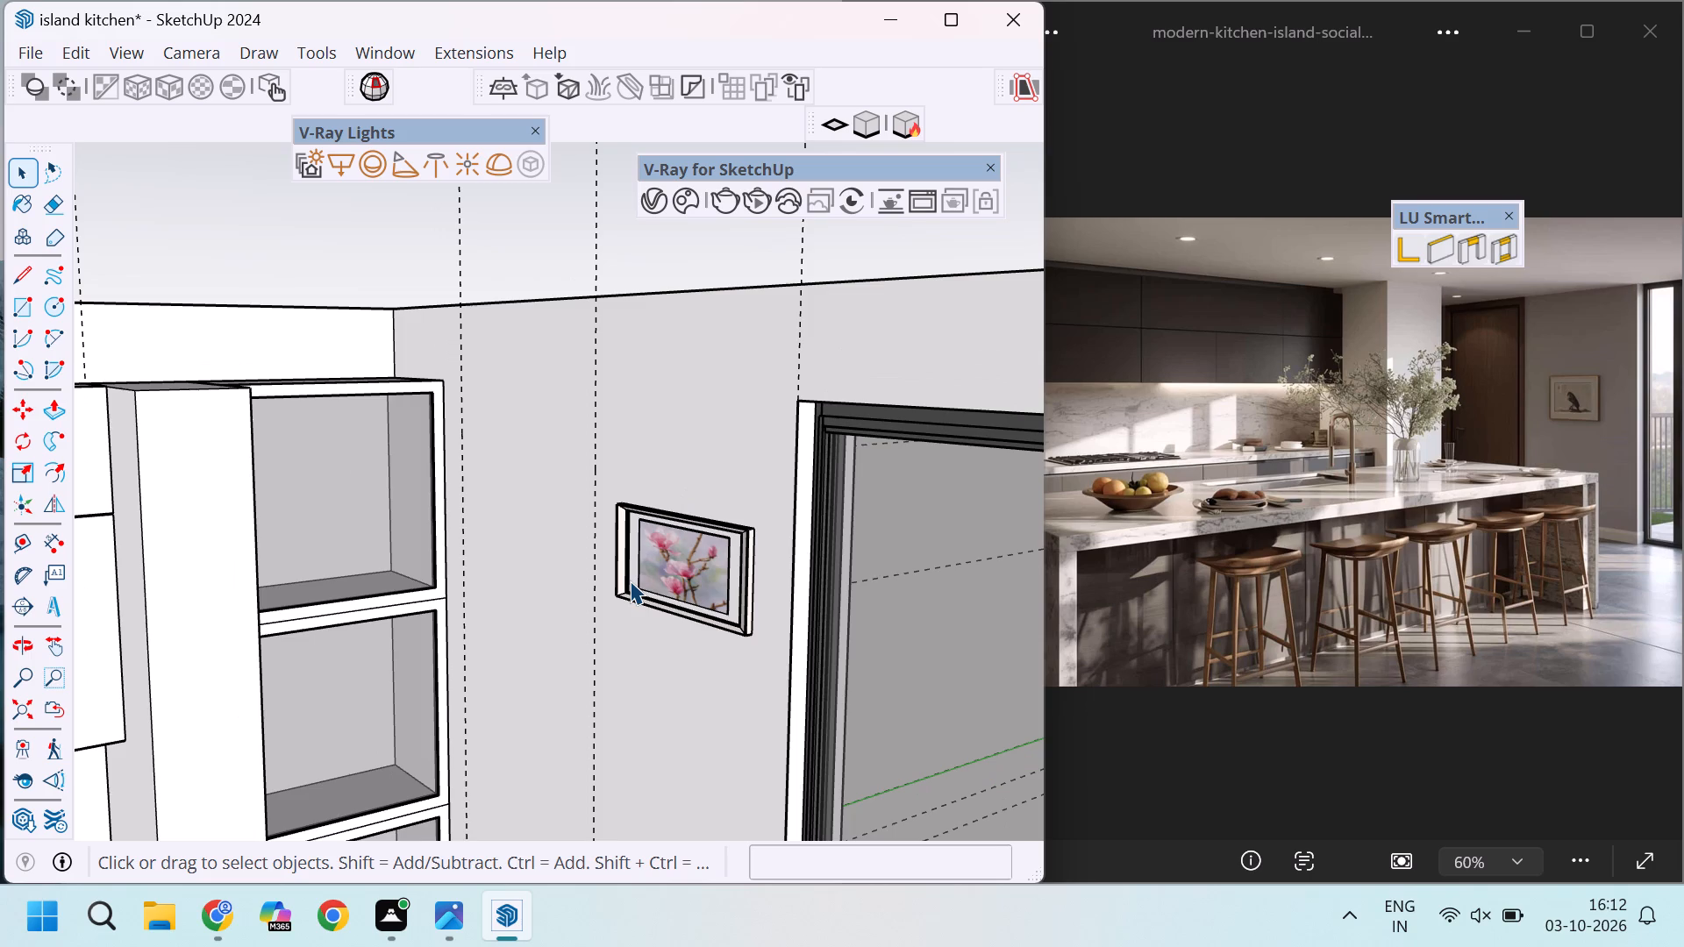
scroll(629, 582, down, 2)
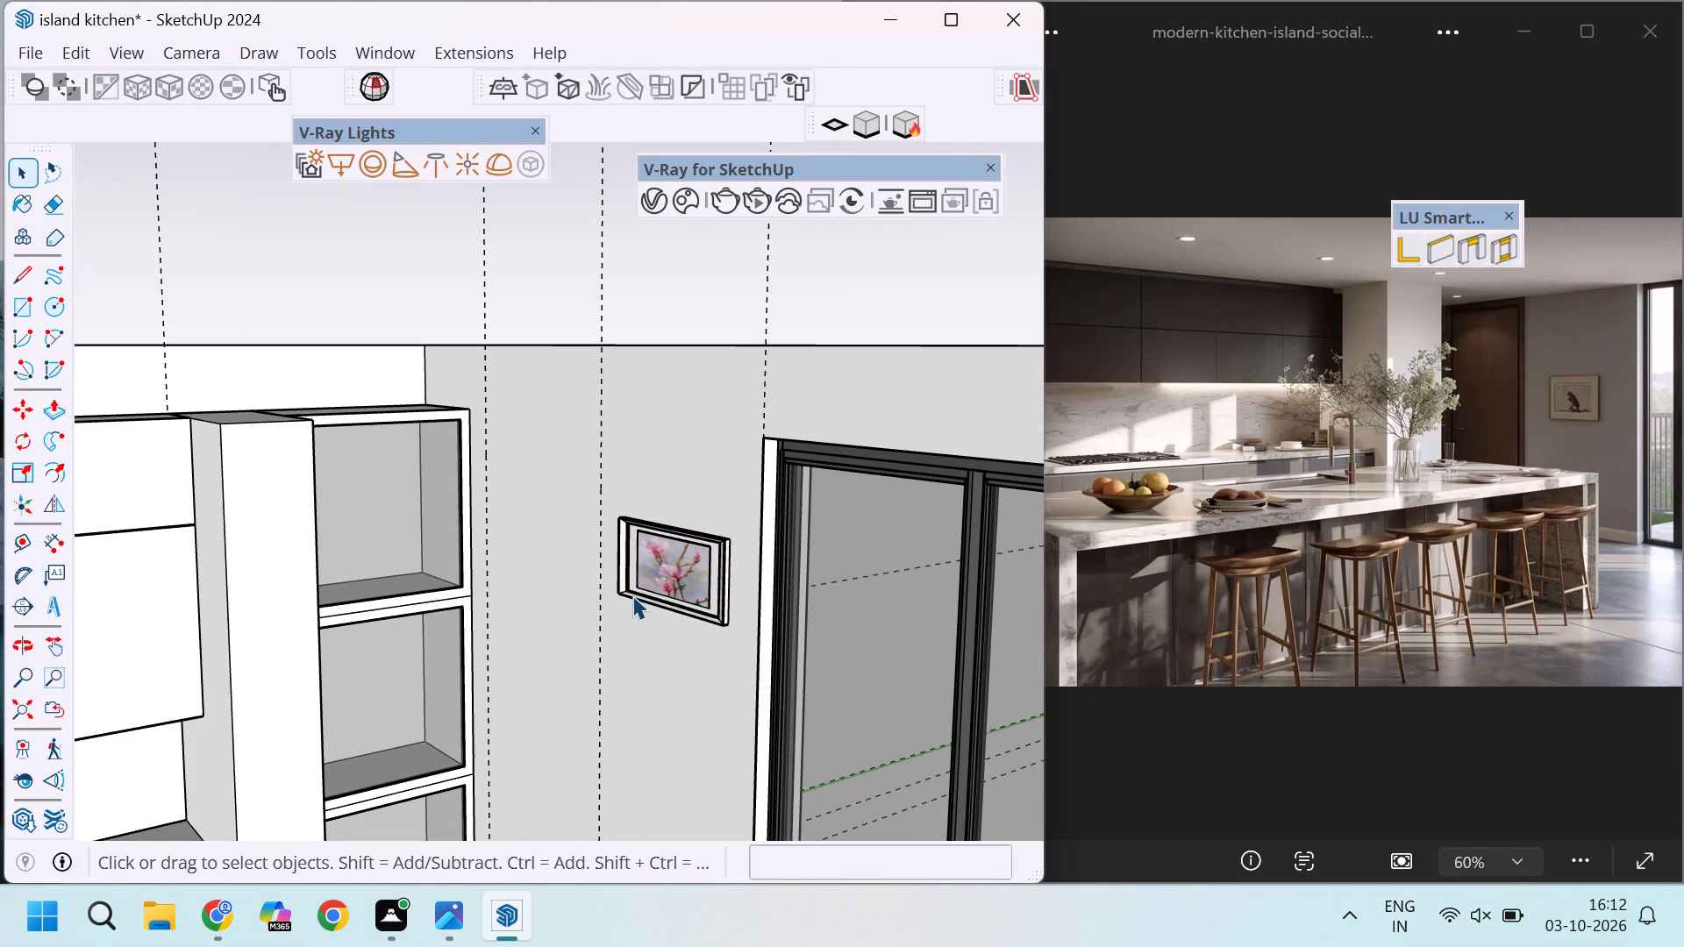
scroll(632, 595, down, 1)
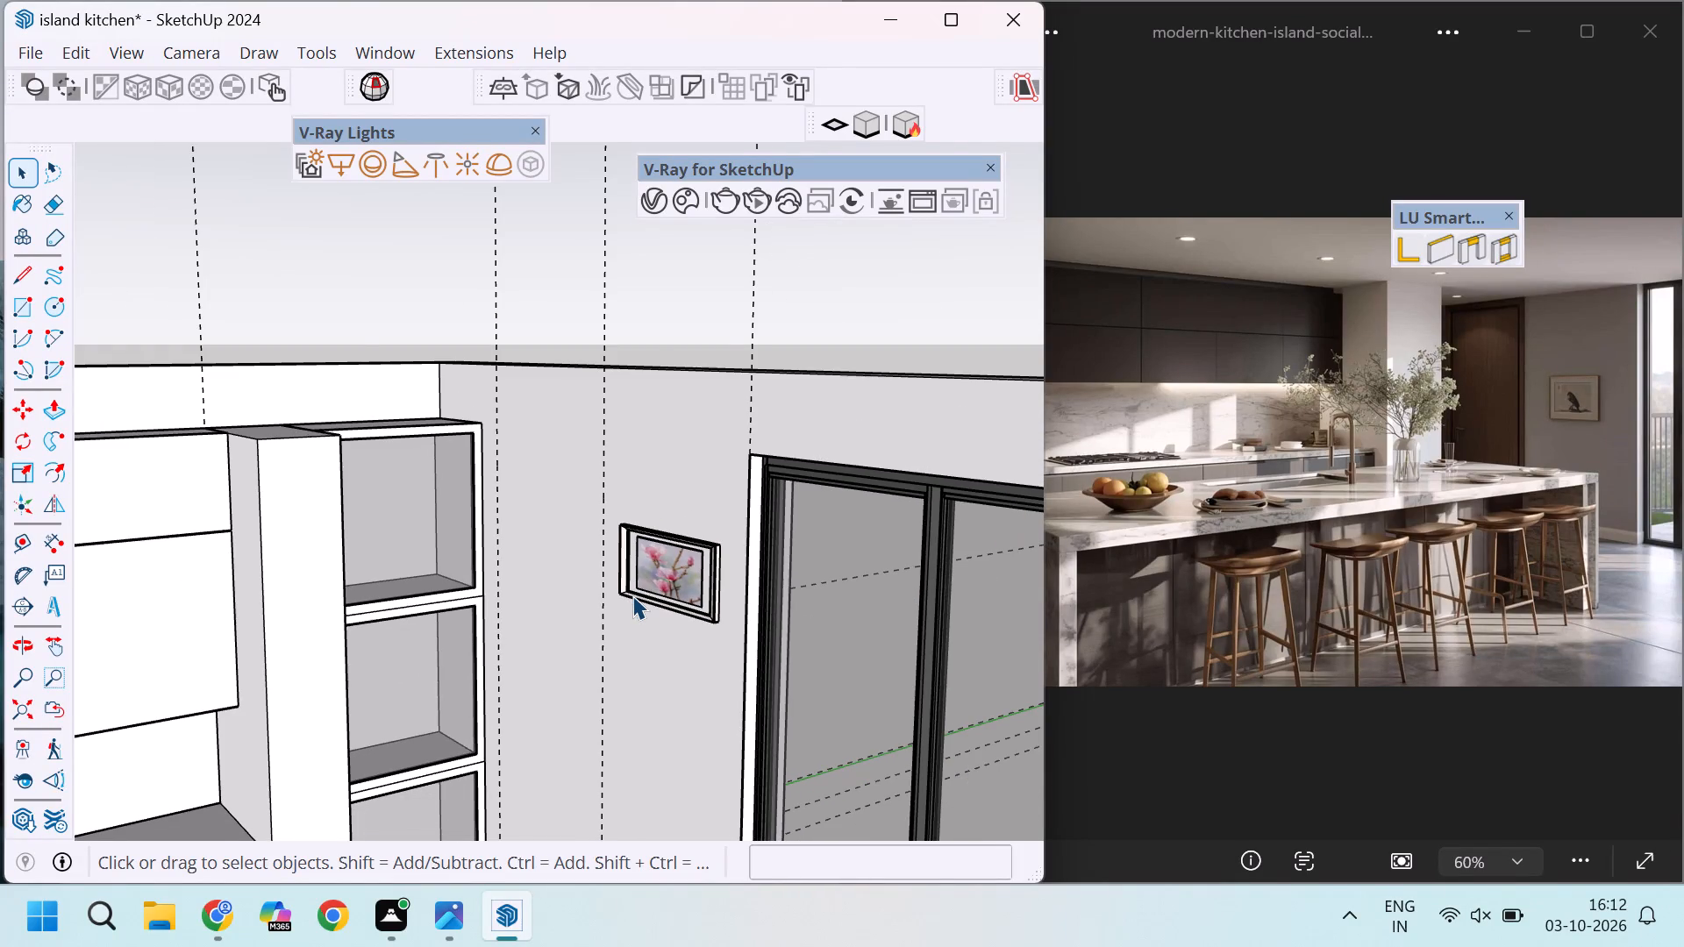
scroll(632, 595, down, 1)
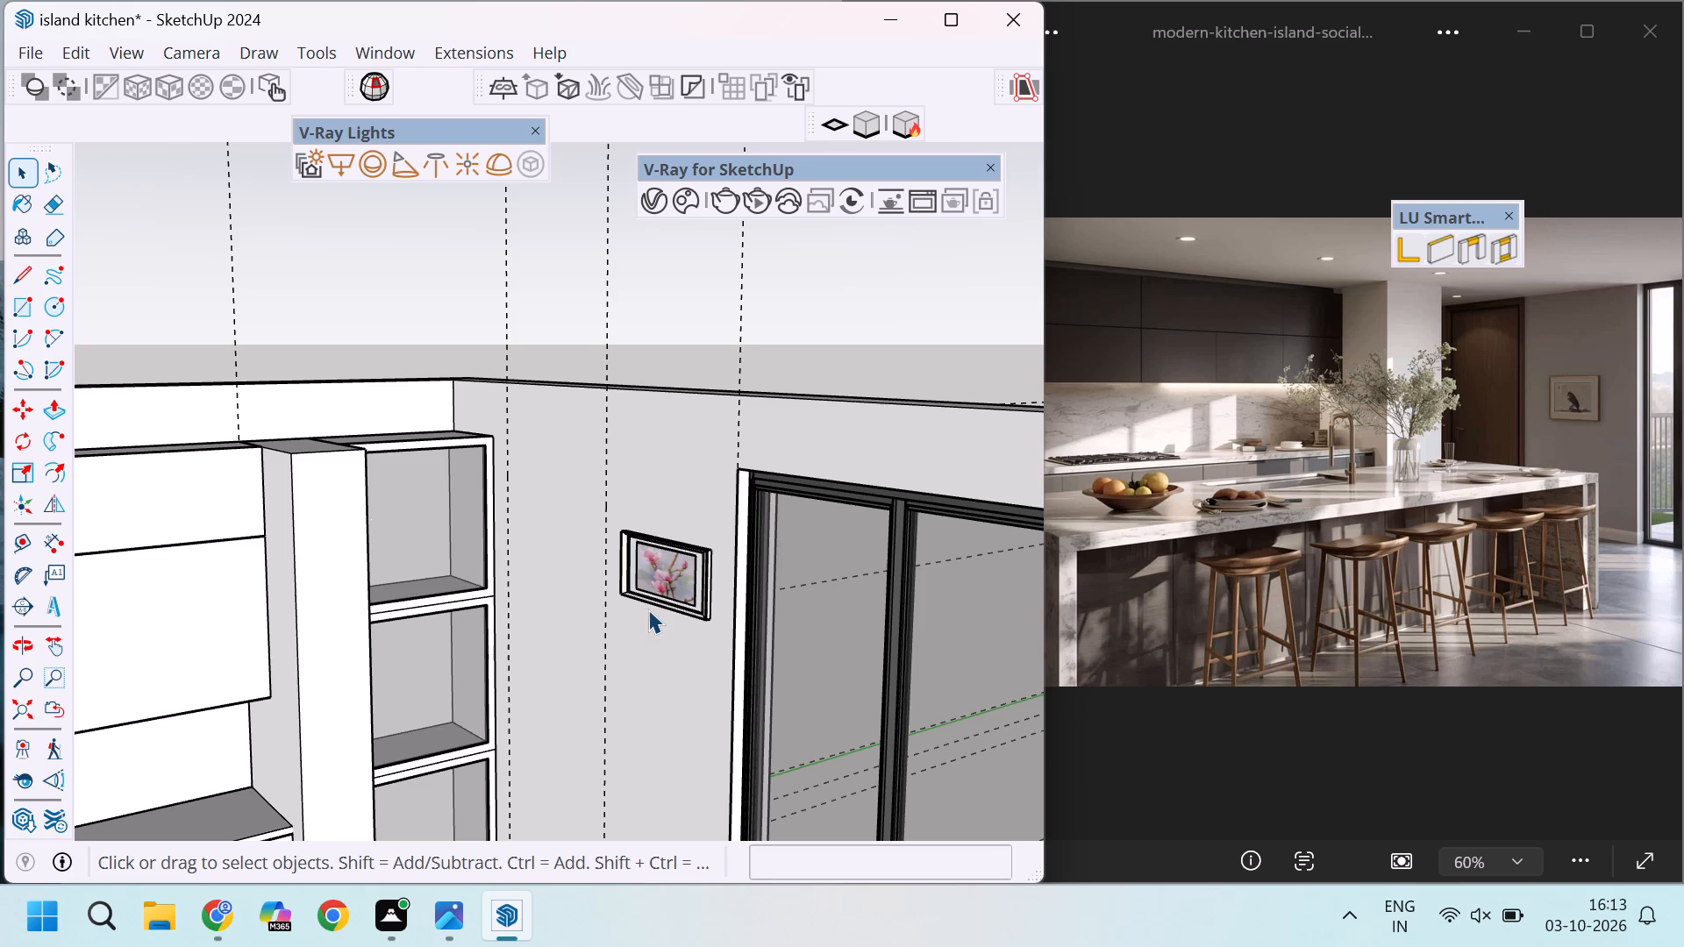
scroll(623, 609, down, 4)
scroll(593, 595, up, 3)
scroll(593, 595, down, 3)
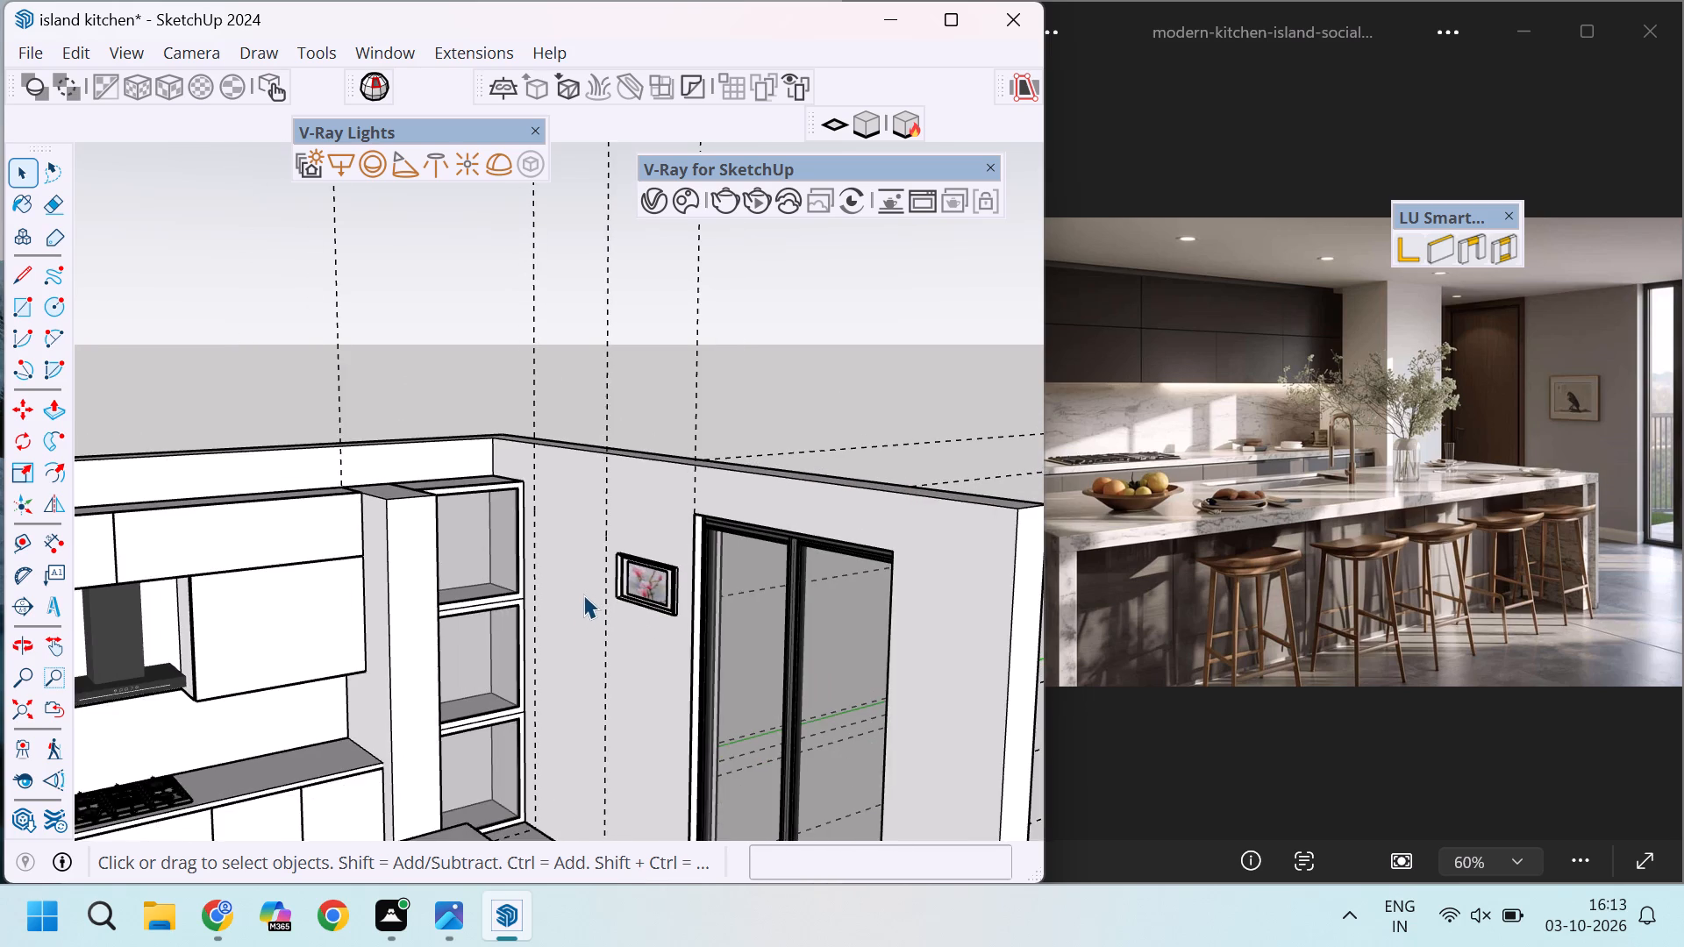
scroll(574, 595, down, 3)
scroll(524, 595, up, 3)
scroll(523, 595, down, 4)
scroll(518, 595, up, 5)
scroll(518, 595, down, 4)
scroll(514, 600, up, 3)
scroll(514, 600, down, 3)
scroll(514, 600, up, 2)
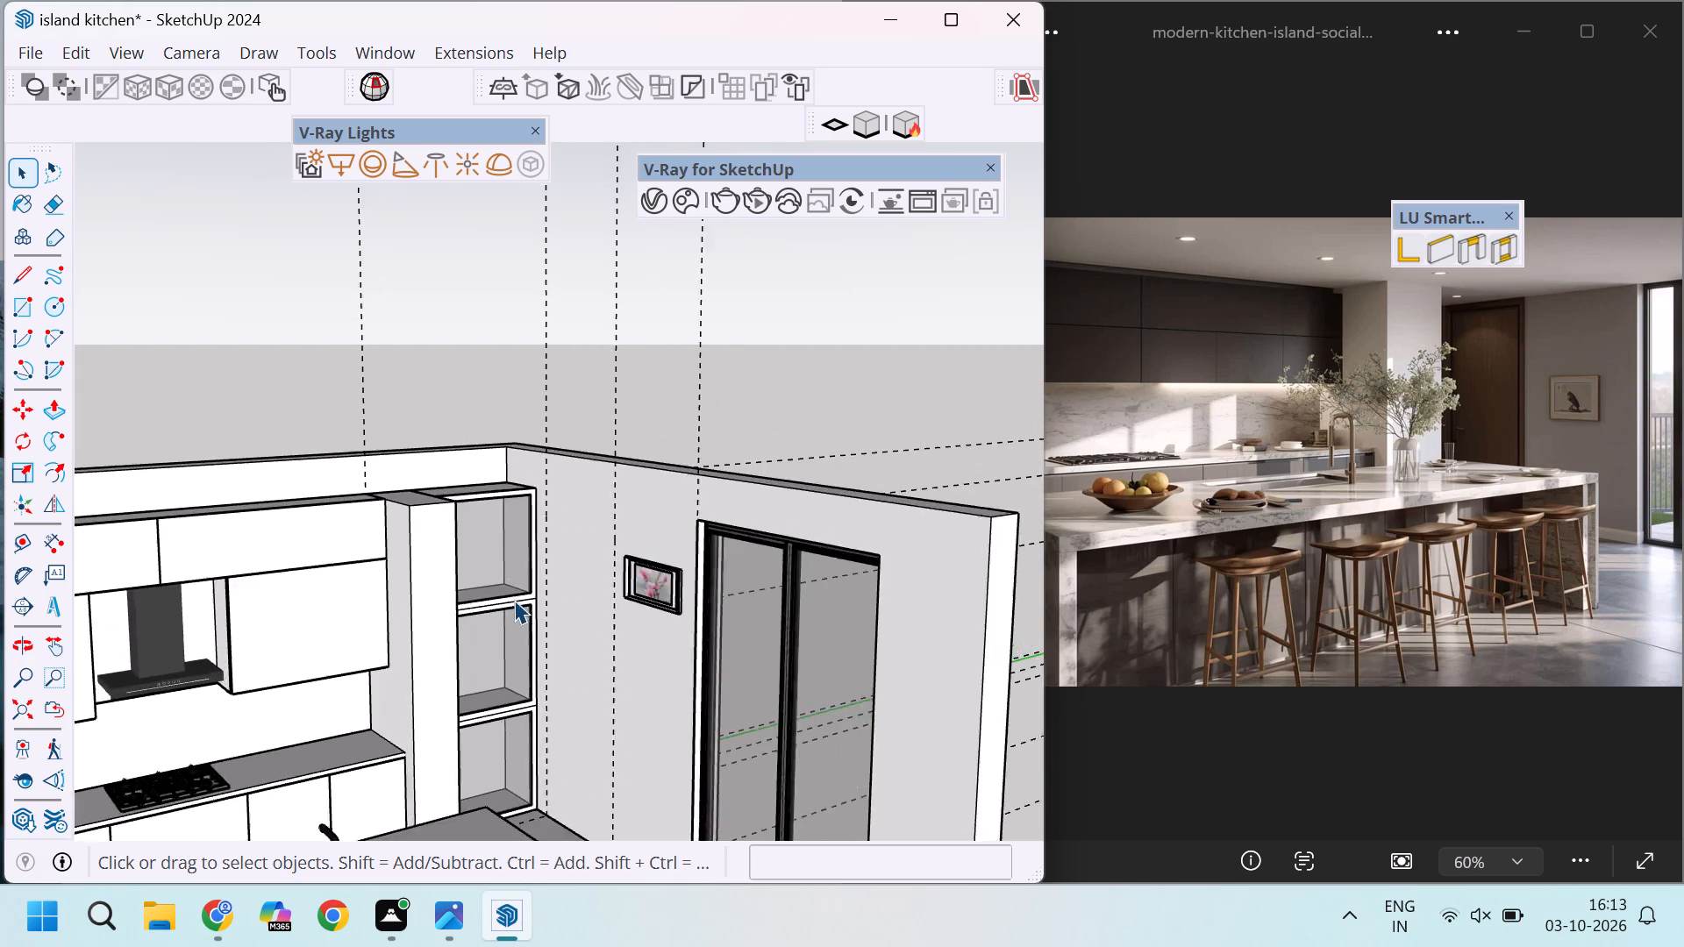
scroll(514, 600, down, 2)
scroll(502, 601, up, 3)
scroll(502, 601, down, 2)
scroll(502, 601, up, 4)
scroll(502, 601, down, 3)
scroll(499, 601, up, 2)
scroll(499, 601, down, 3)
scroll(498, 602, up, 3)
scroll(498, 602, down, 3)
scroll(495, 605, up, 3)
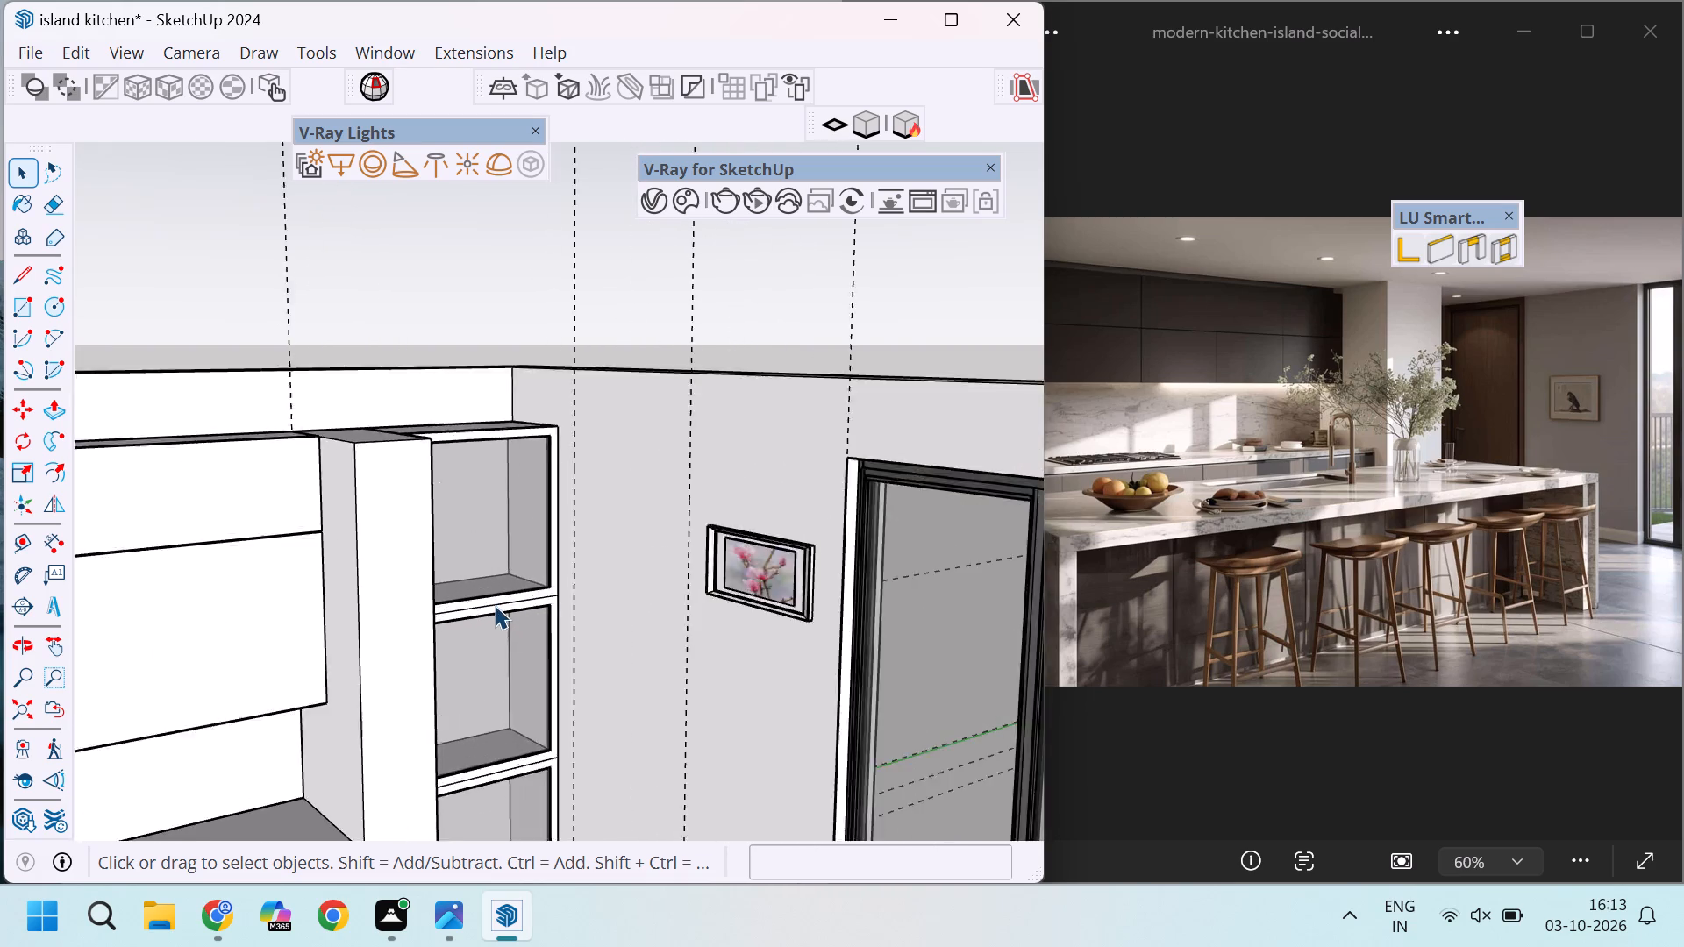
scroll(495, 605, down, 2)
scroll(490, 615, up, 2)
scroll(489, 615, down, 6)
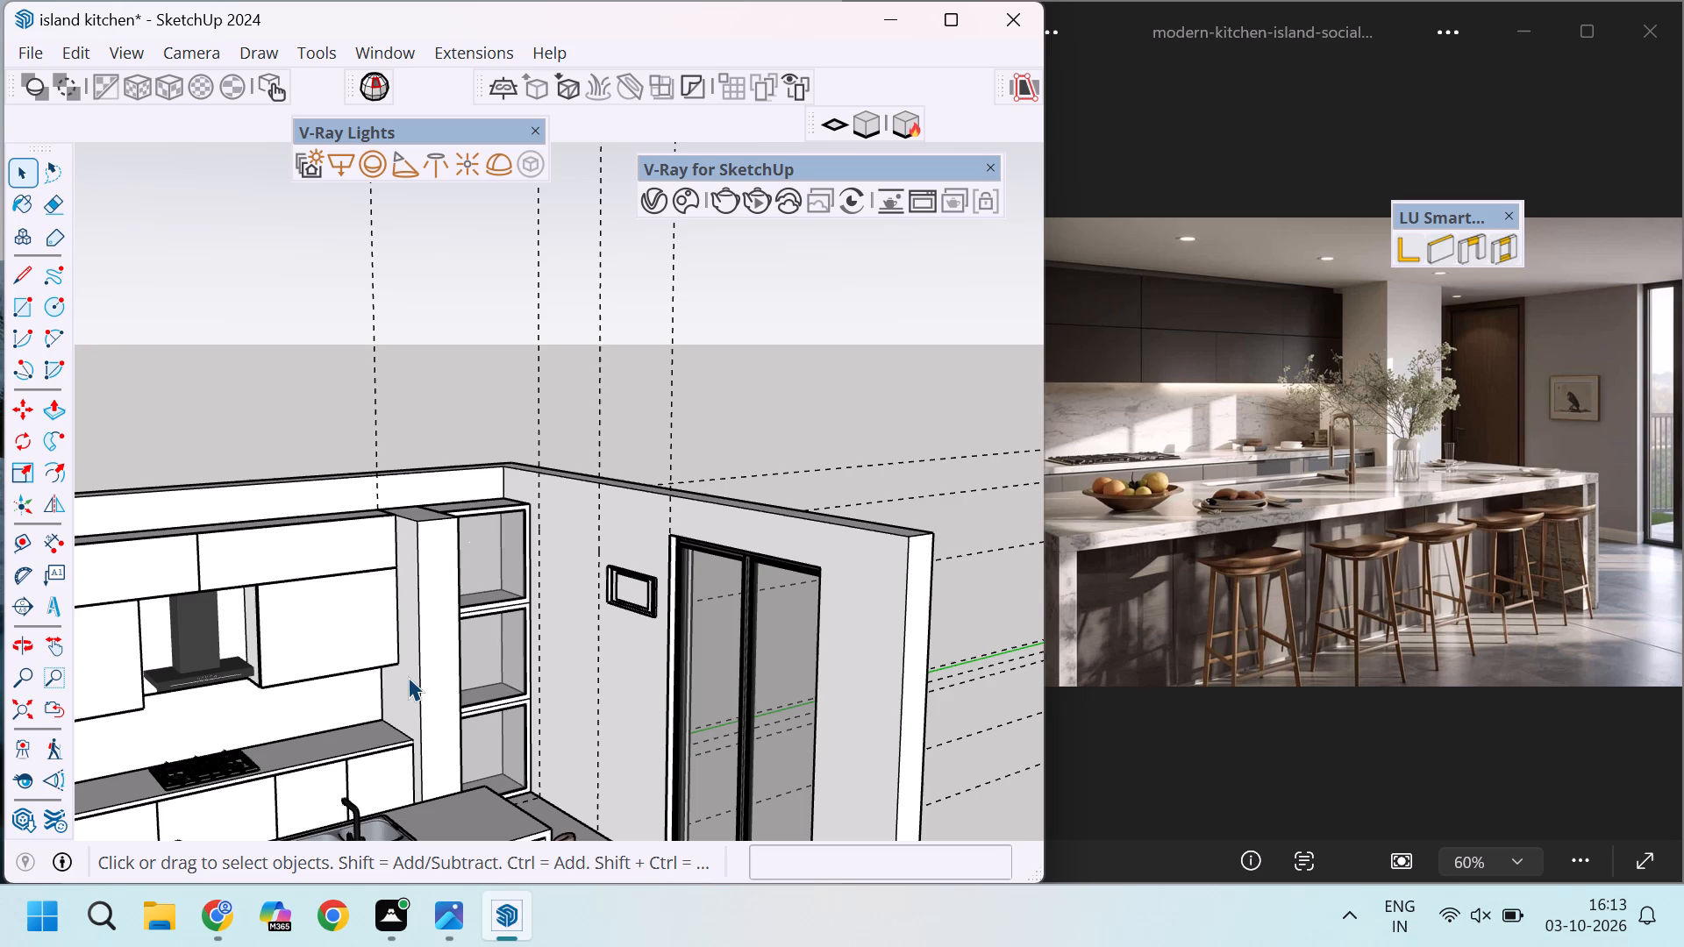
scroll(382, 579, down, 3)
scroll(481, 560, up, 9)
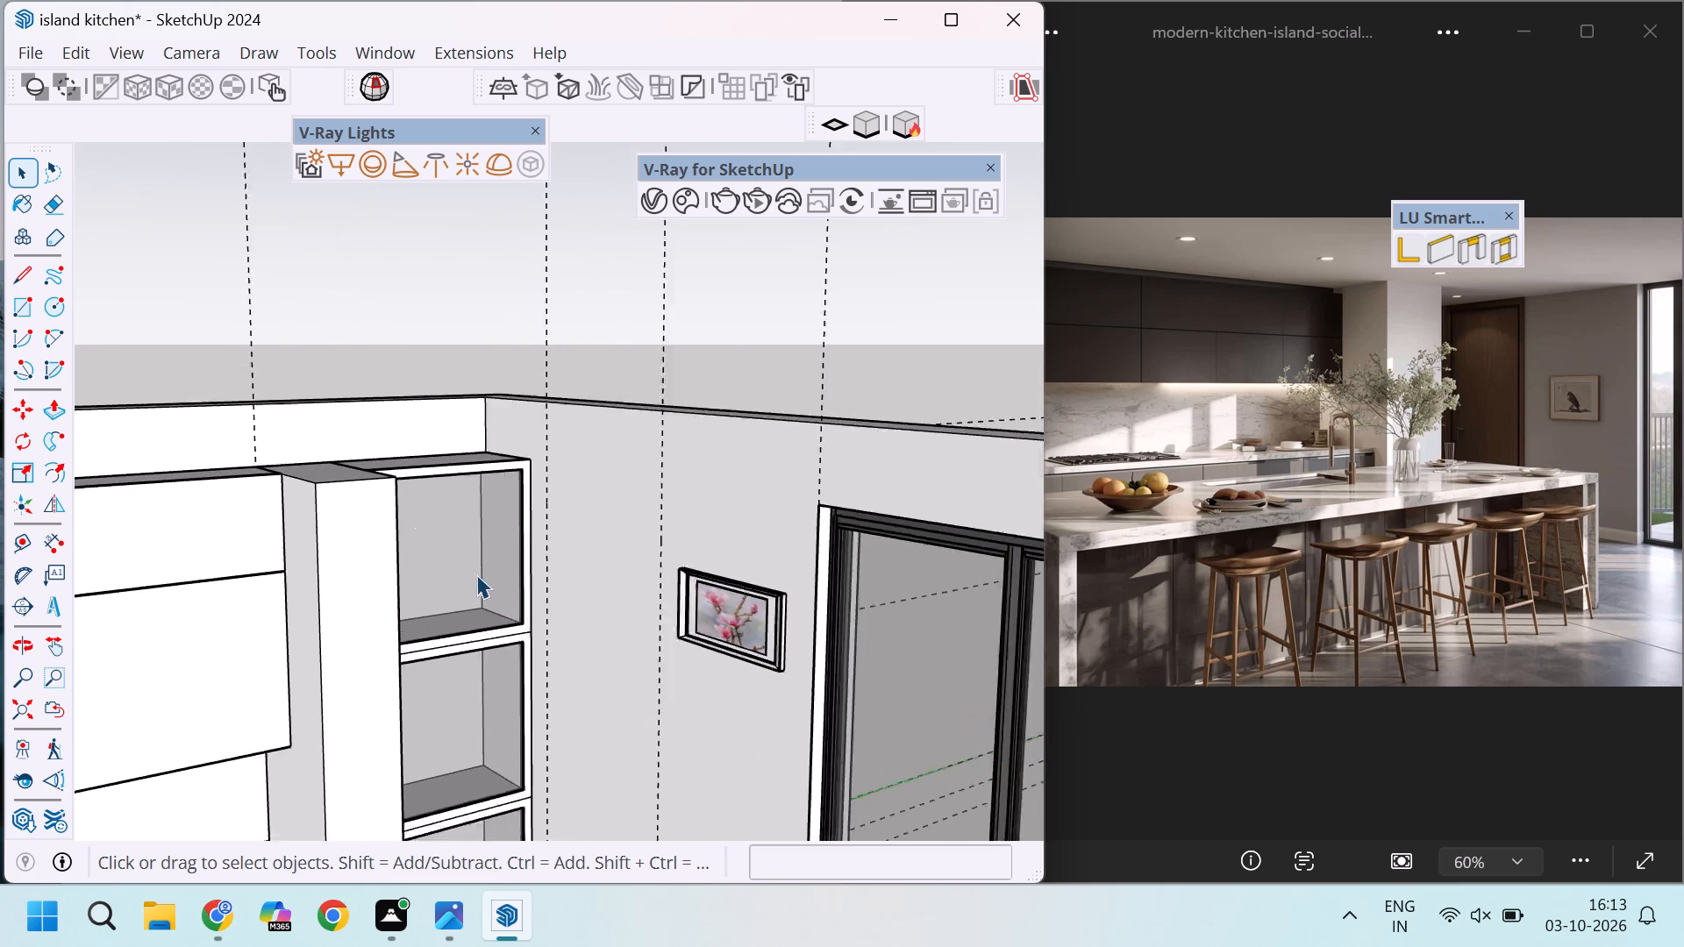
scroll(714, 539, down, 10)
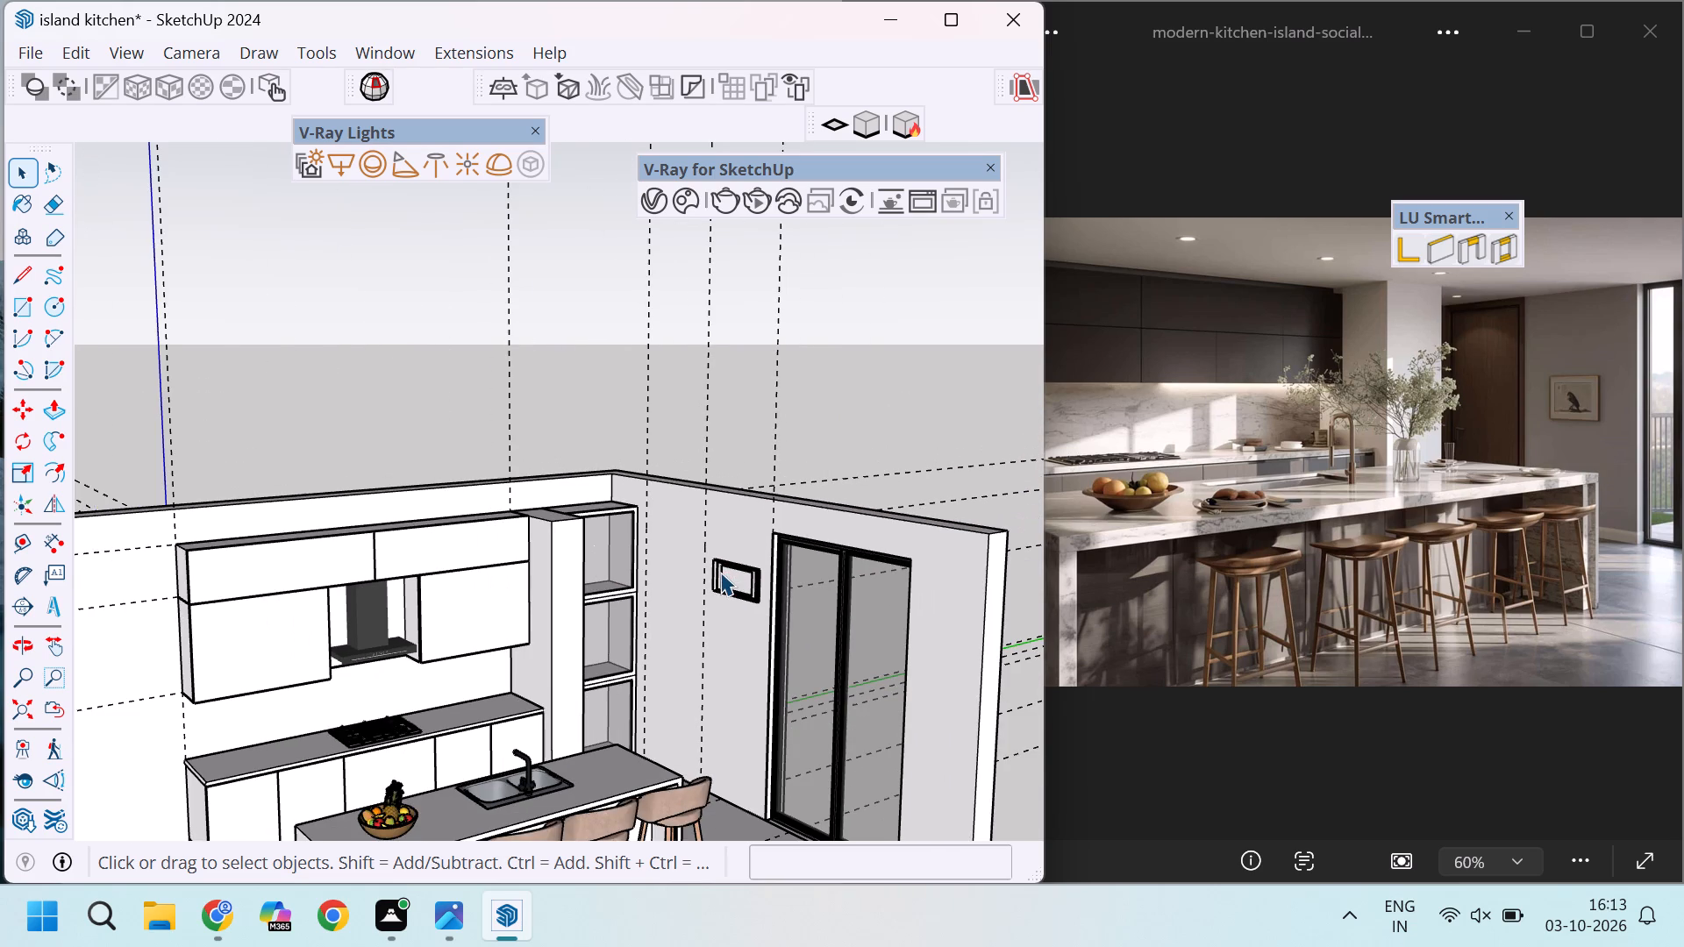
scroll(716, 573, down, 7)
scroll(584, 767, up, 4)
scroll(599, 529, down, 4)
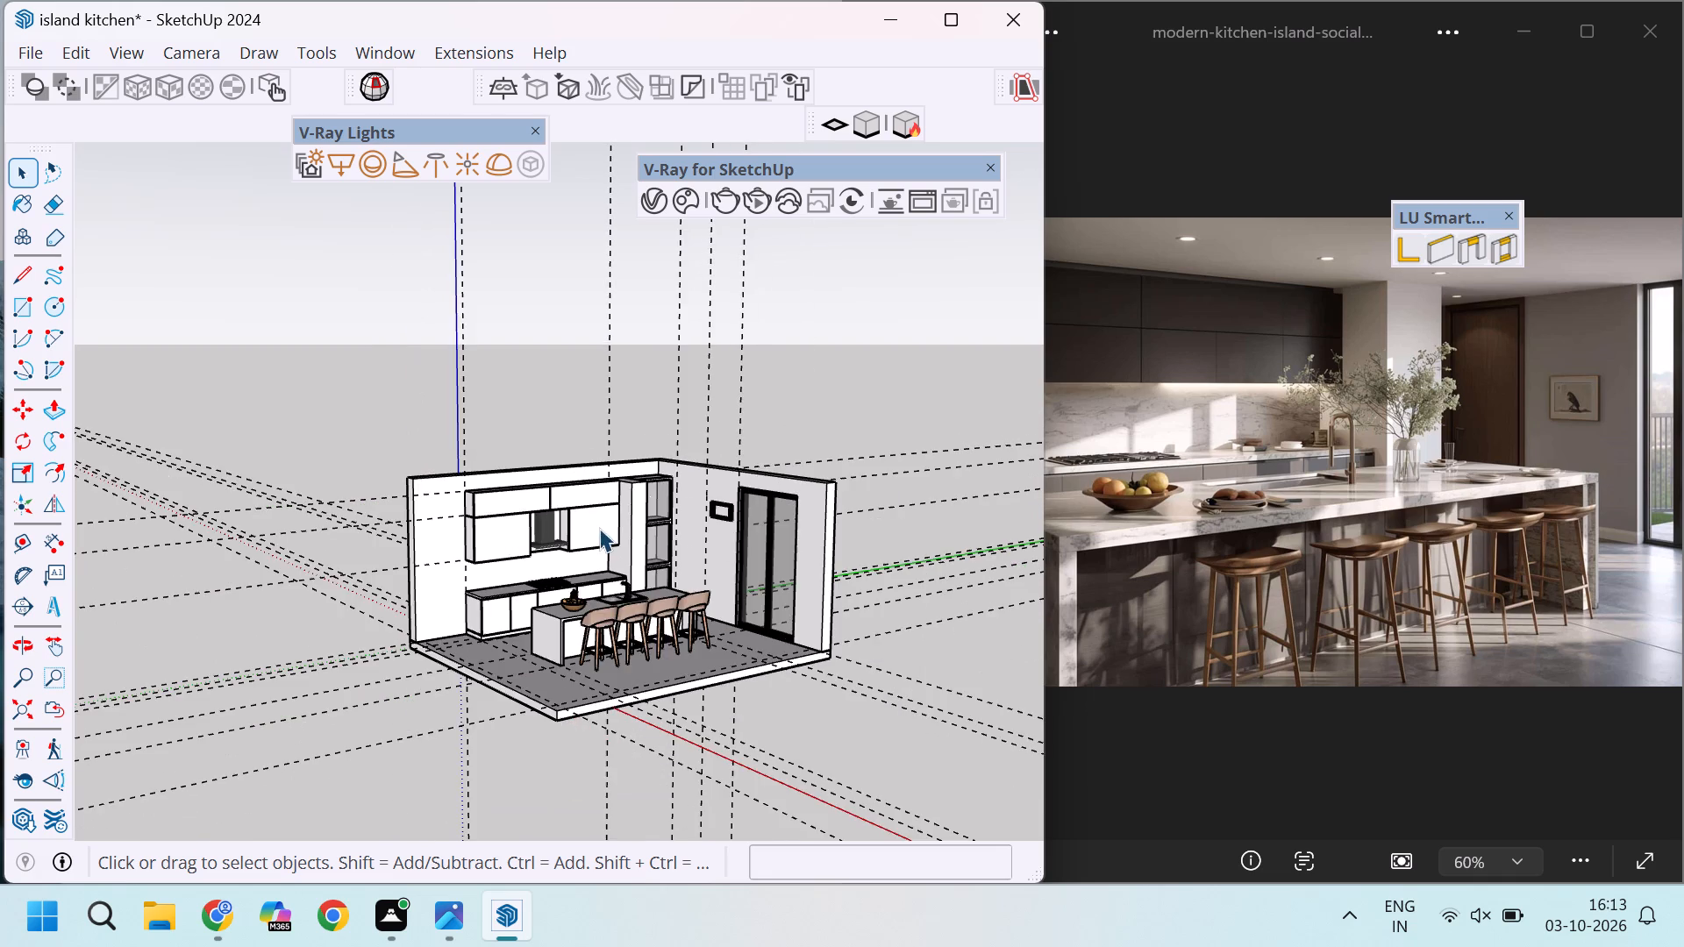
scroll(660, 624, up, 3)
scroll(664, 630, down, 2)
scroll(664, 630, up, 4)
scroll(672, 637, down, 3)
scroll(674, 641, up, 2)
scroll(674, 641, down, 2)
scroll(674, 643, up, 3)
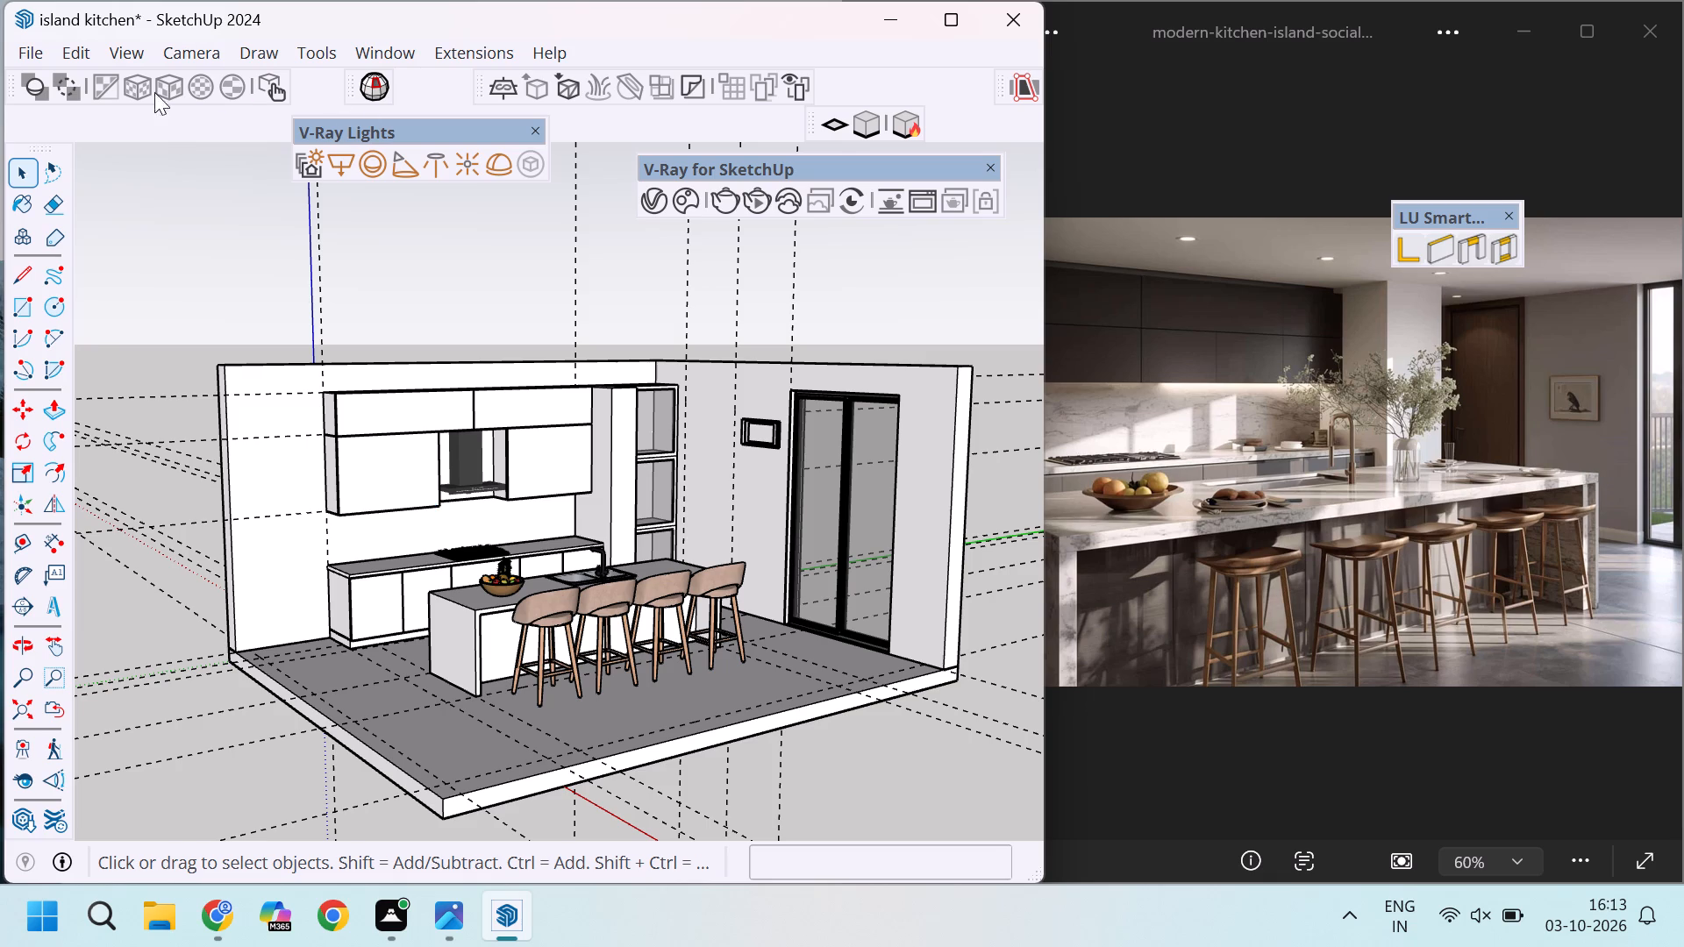
Enable the Architextures extension tools and open the Architextures texture library.
right_click(889, 75)
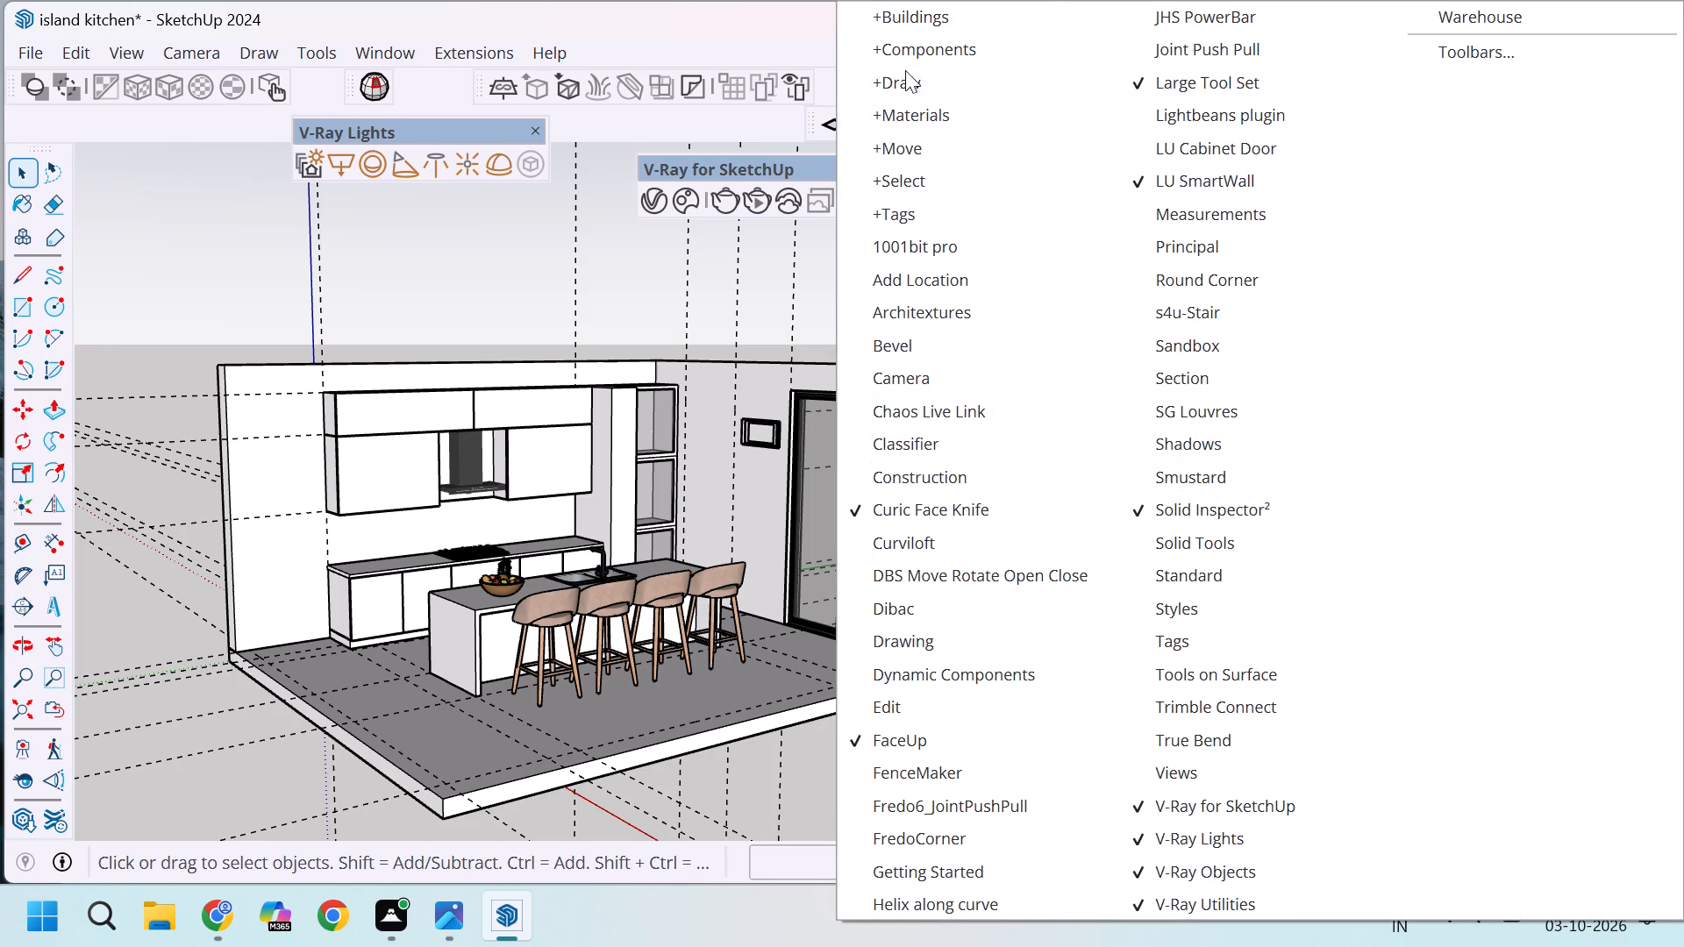
click(820, 85)
scroll(1218, 535, up, 3)
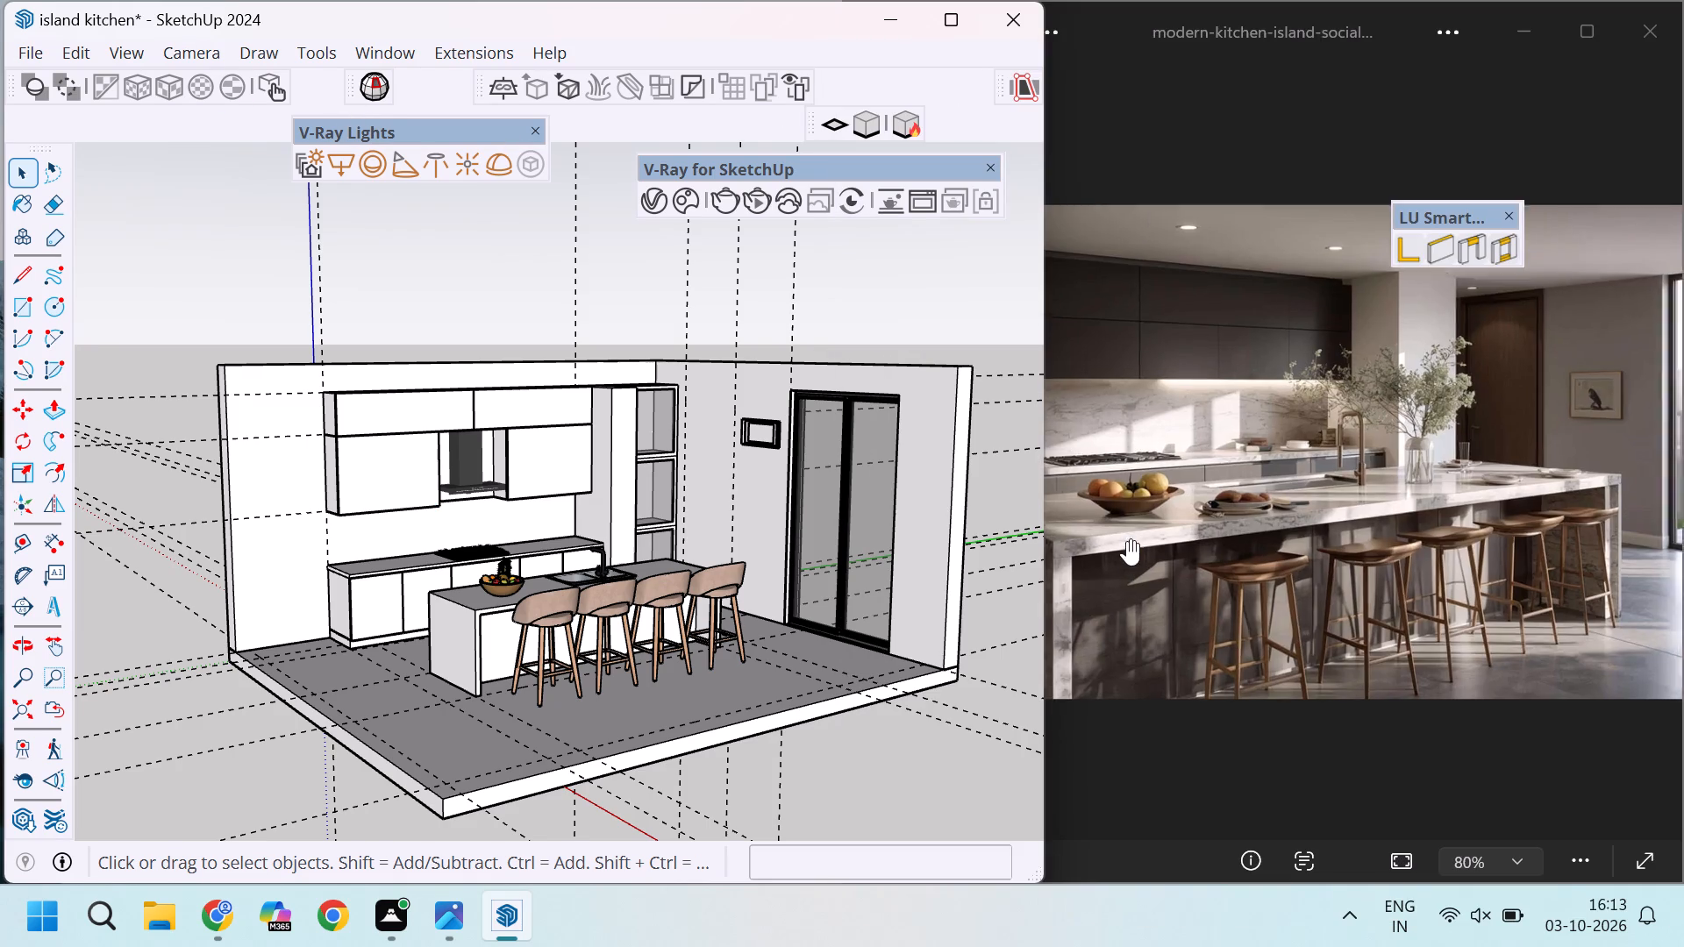
scroll(1127, 540, up, 6)
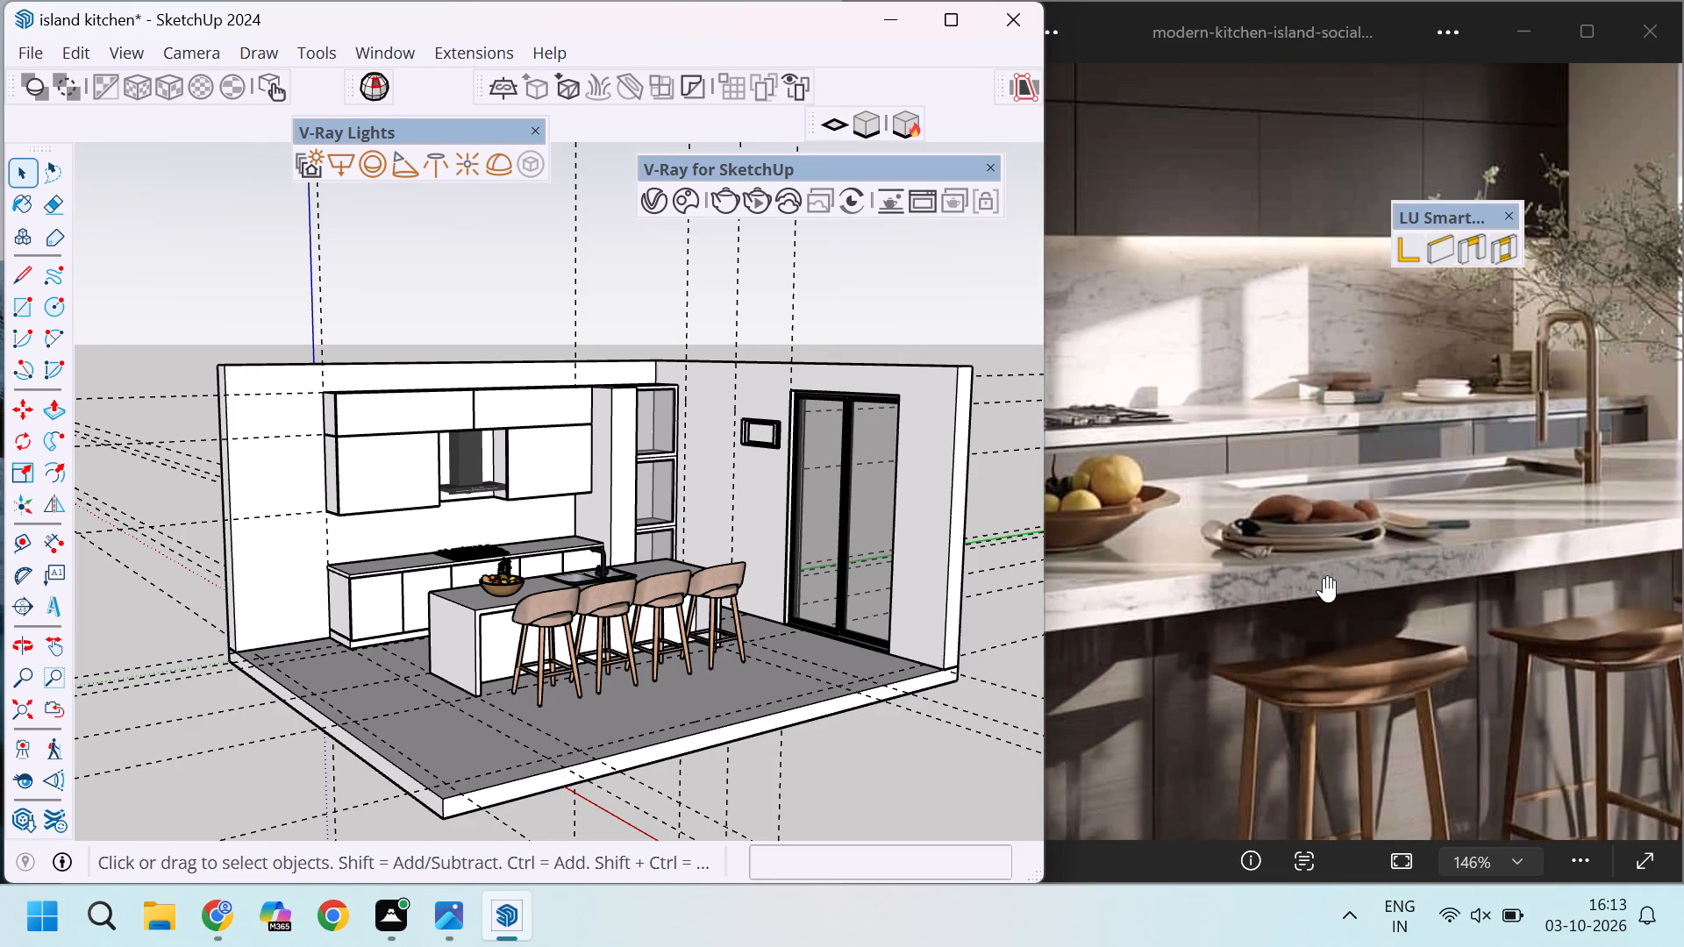
scroll(1315, 570, down, 3)
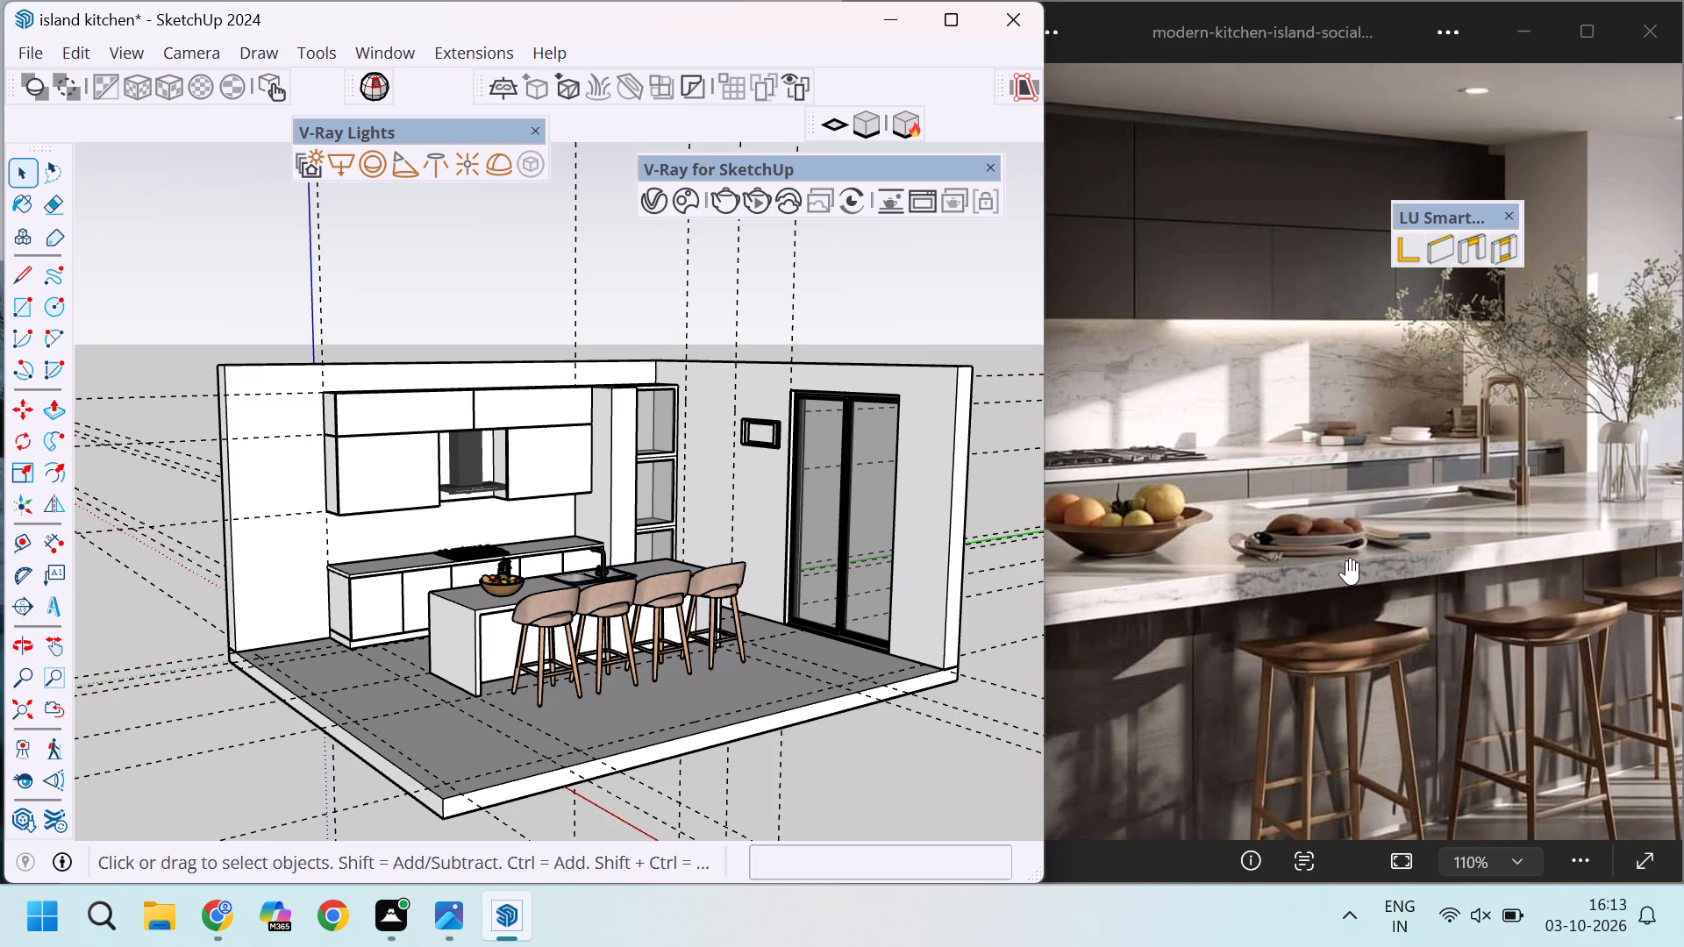
right_click(853, 86)
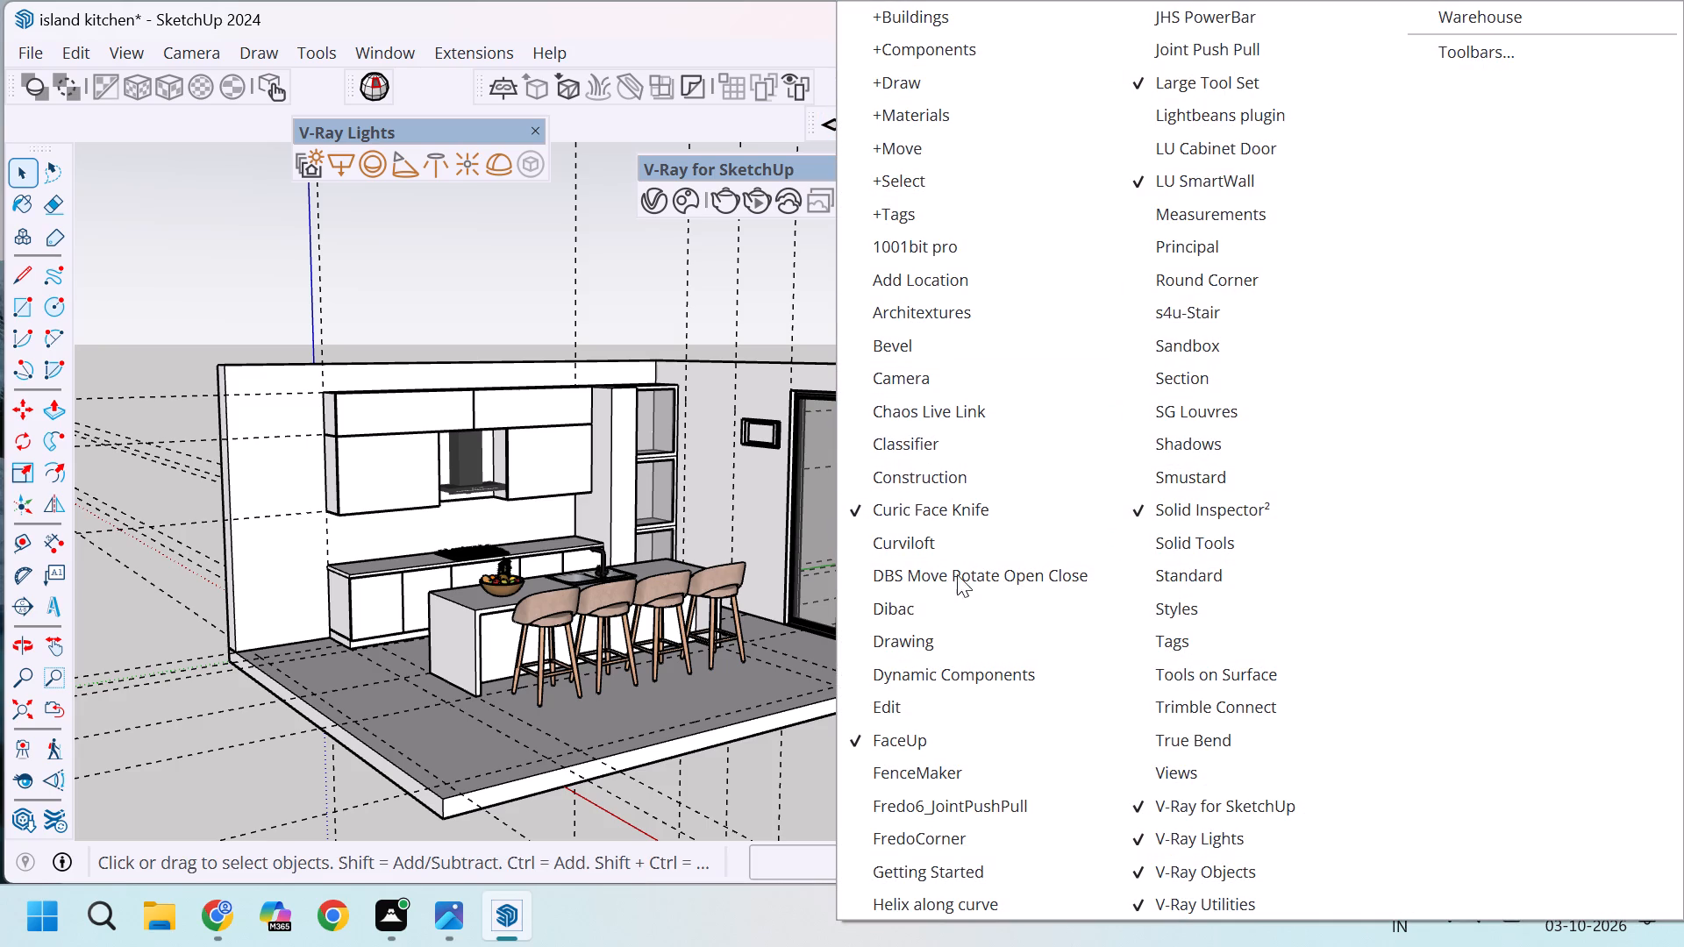
click(958, 310)
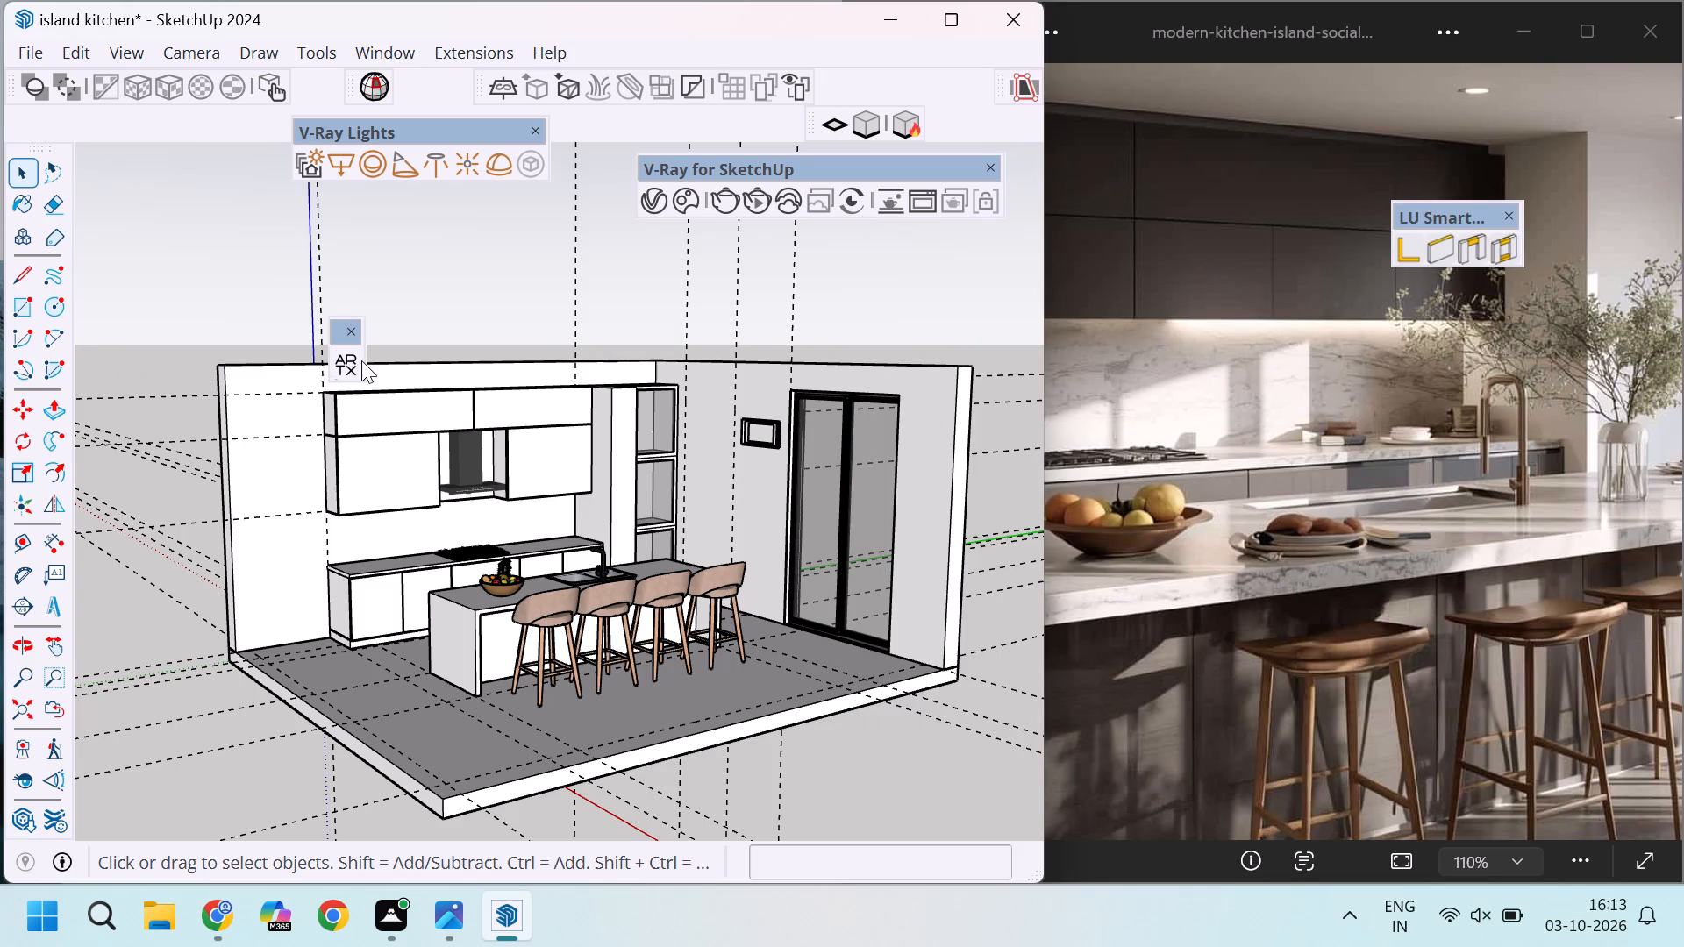
click(353, 360)
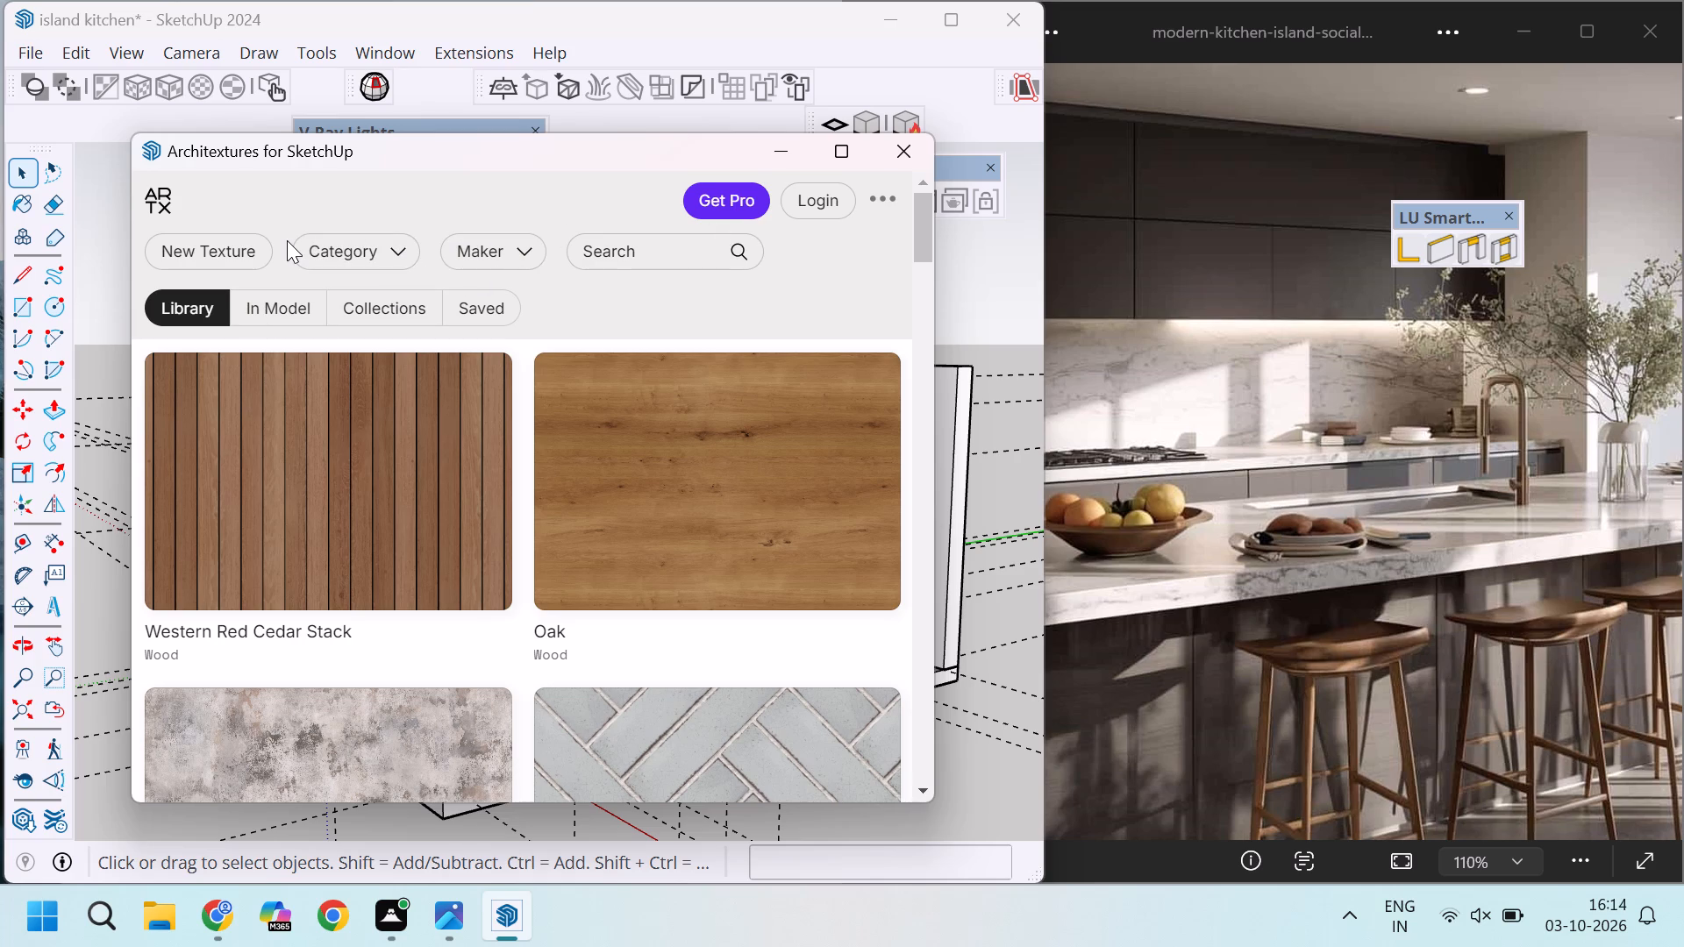
Browse the Architextures library for textures that could suit the reference kitchen.
scroll(692, 563, down, 2)
scroll(688, 561, up, 4)
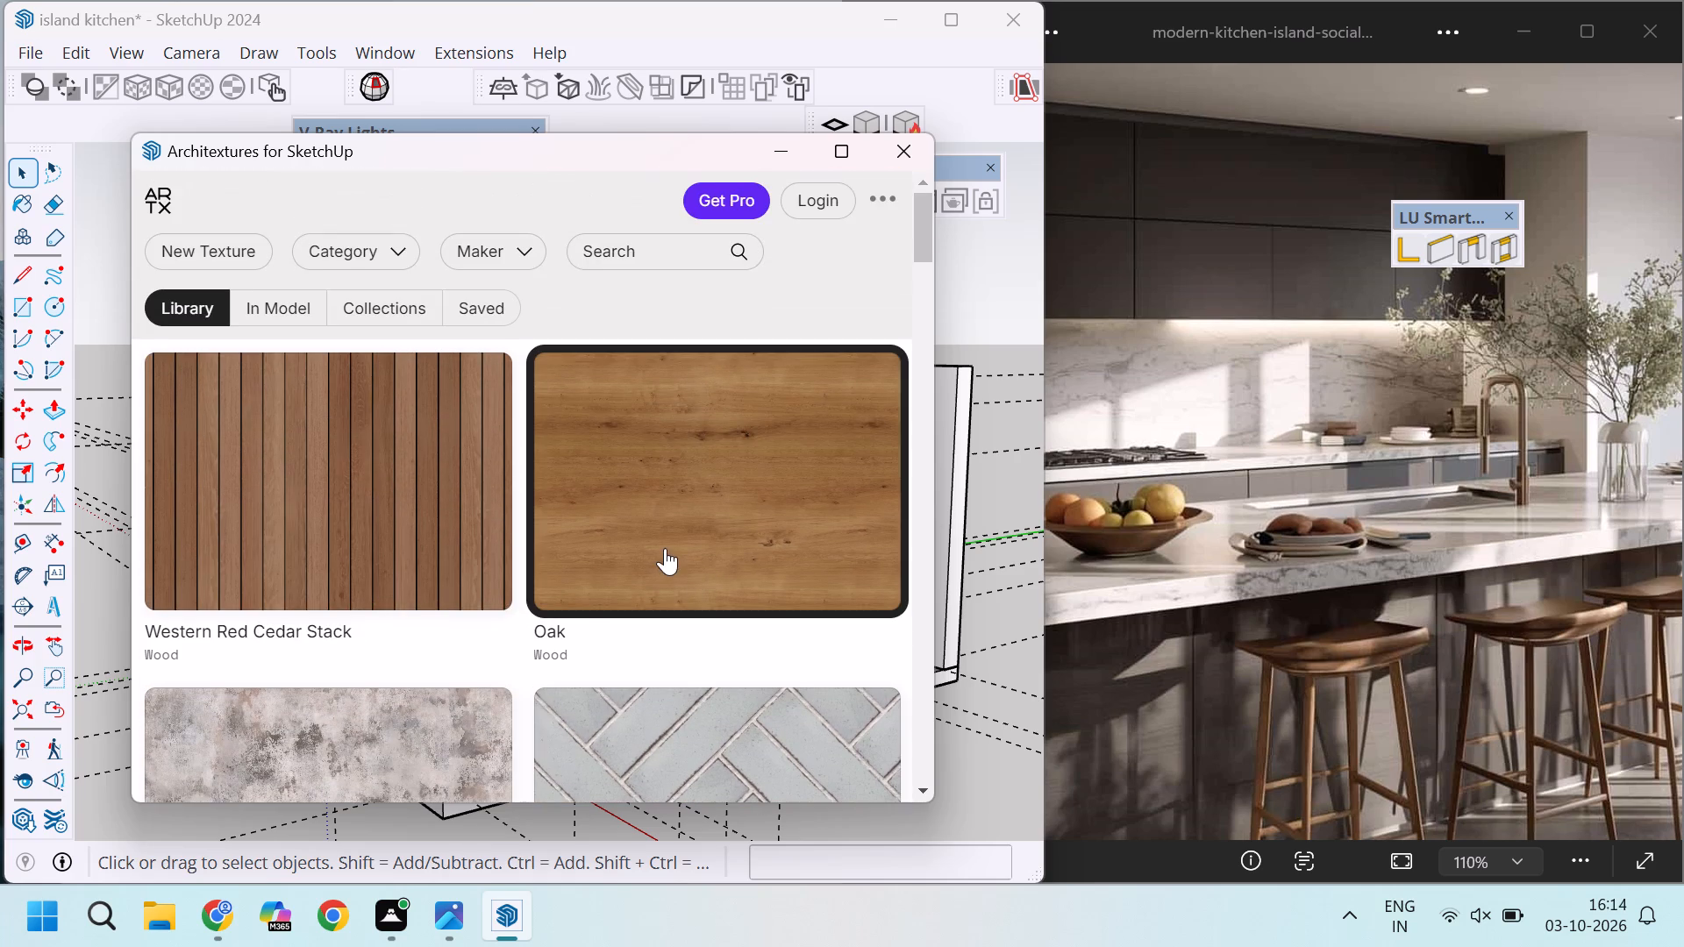
scroll(383, 655, down, 3)
scroll(659, 574, down, 2)
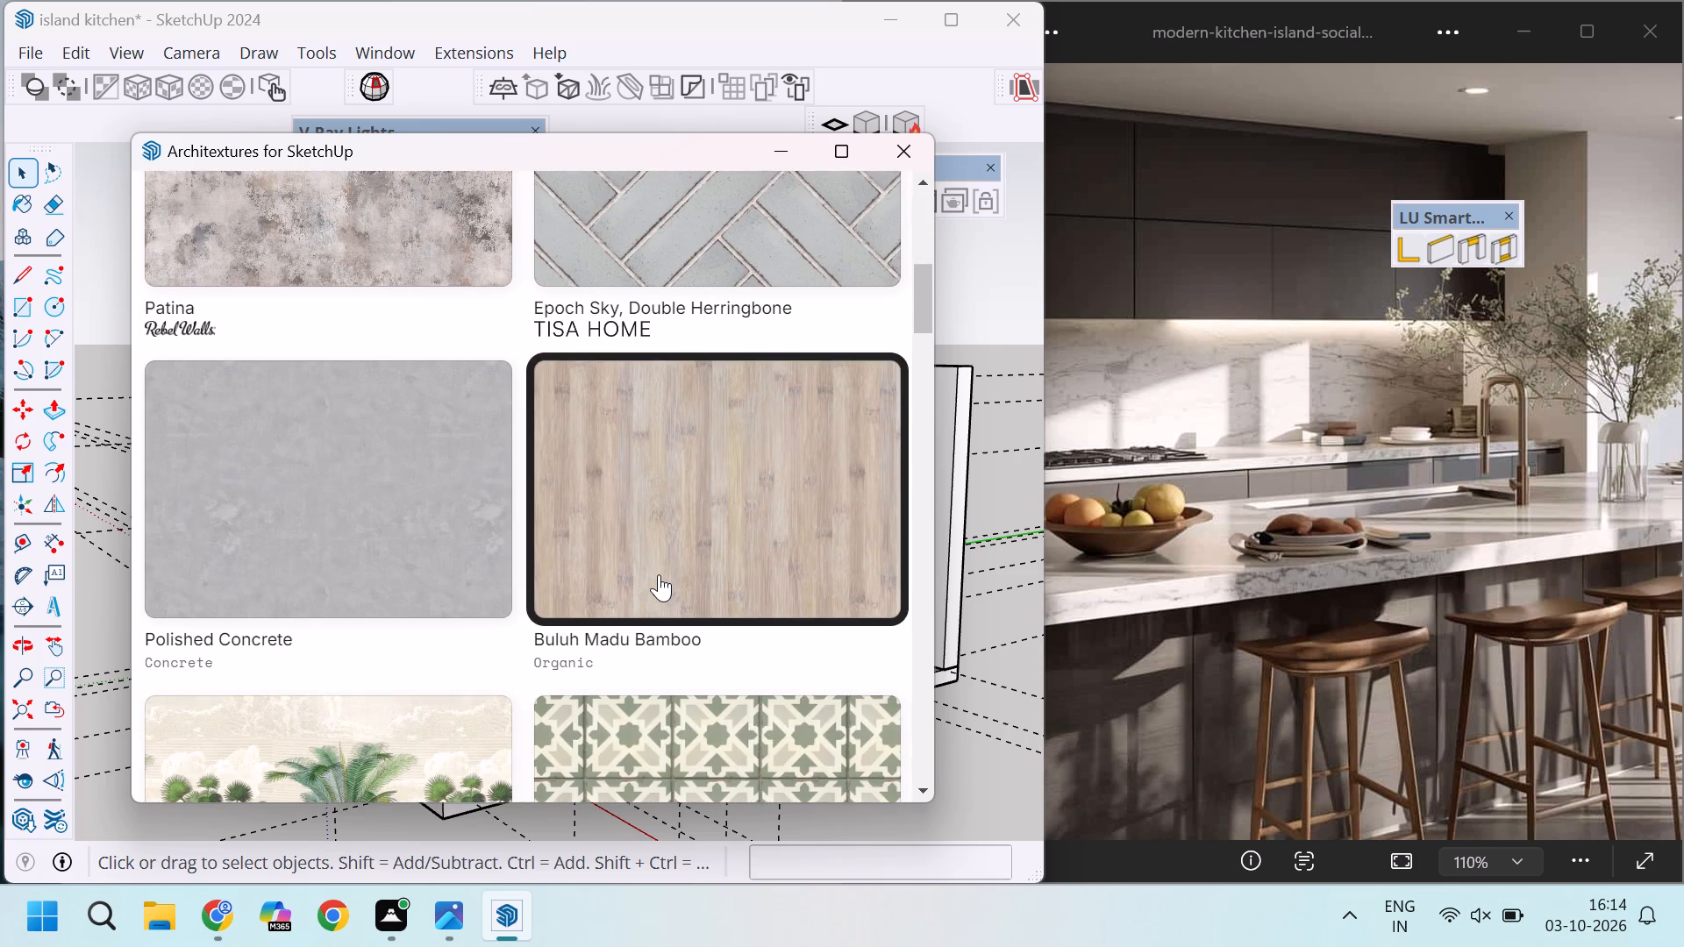
scroll(659, 574, down, 5)
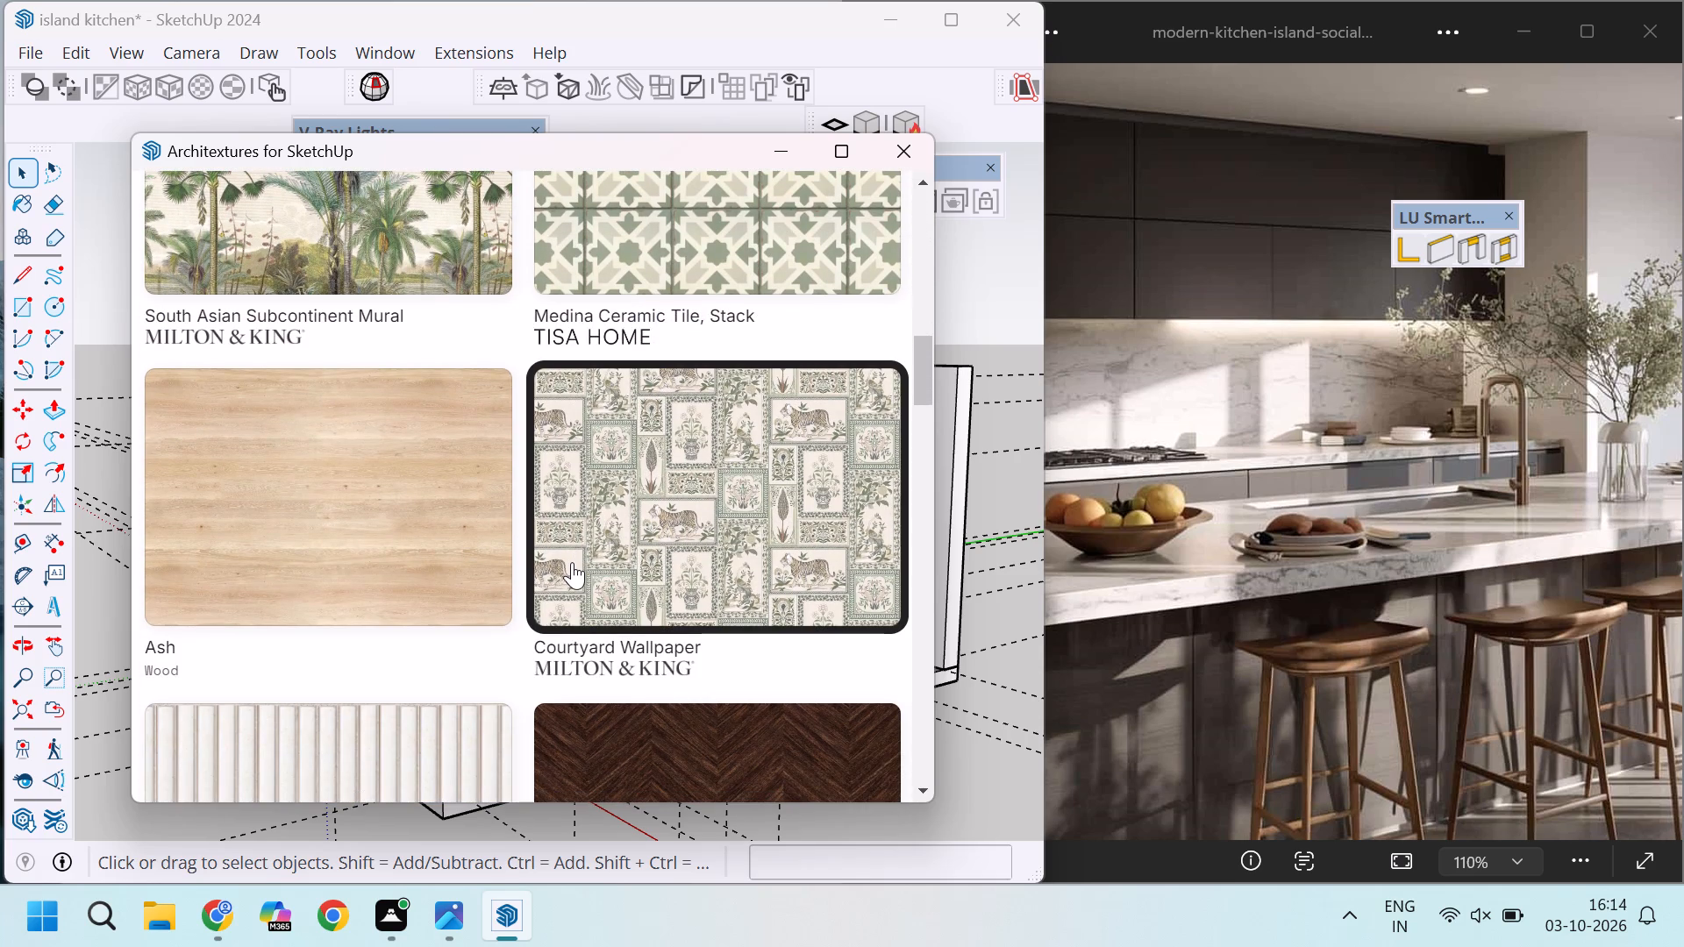
scroll(572, 562, up, 2)
scroll(572, 562, down, 3)
scroll(631, 595, up, 12)
scroll(446, 637, up, 1)
scroll(444, 637, down, 3)
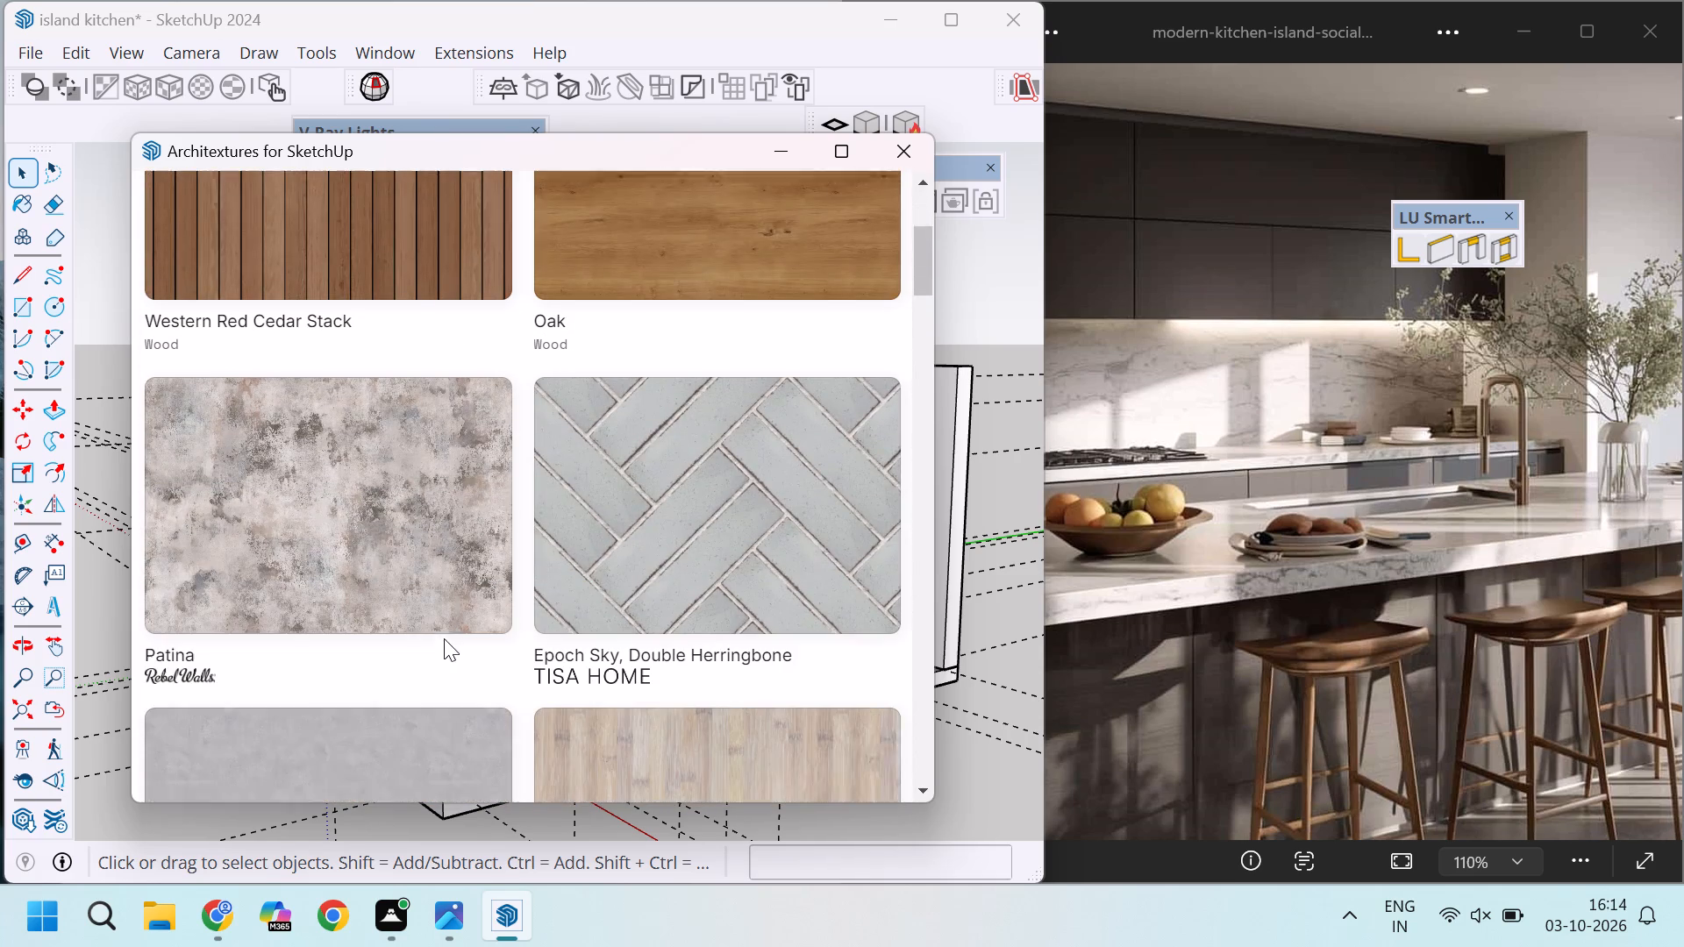
scroll(444, 638, up, 3)
scroll(585, 372, up, 4)
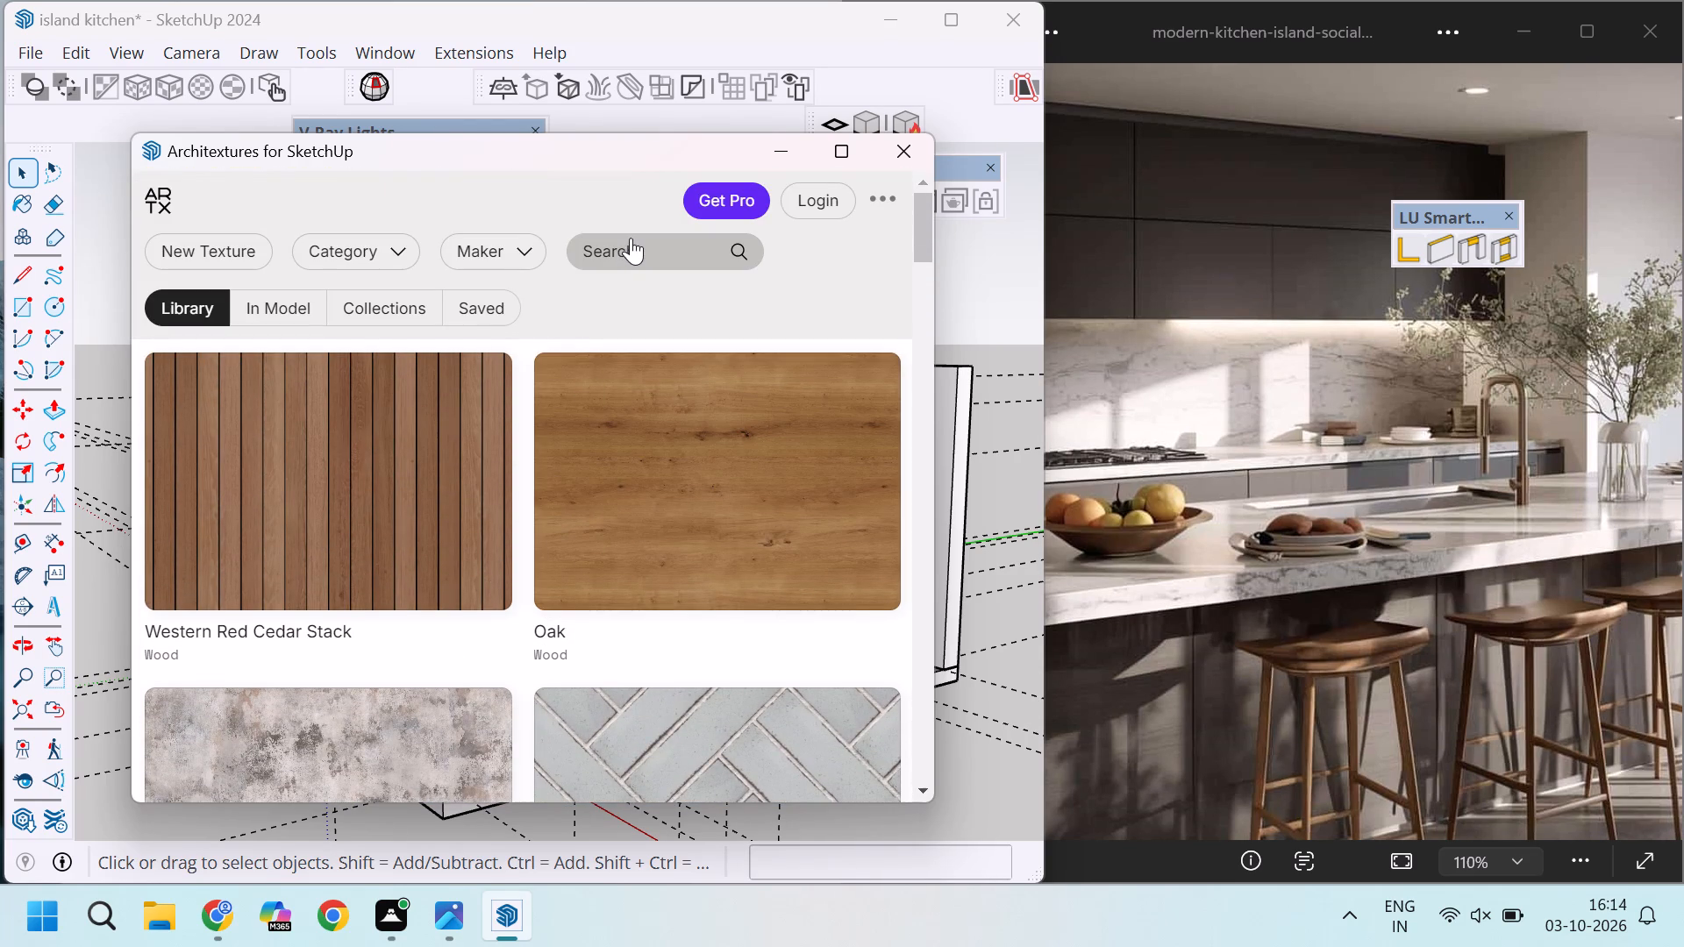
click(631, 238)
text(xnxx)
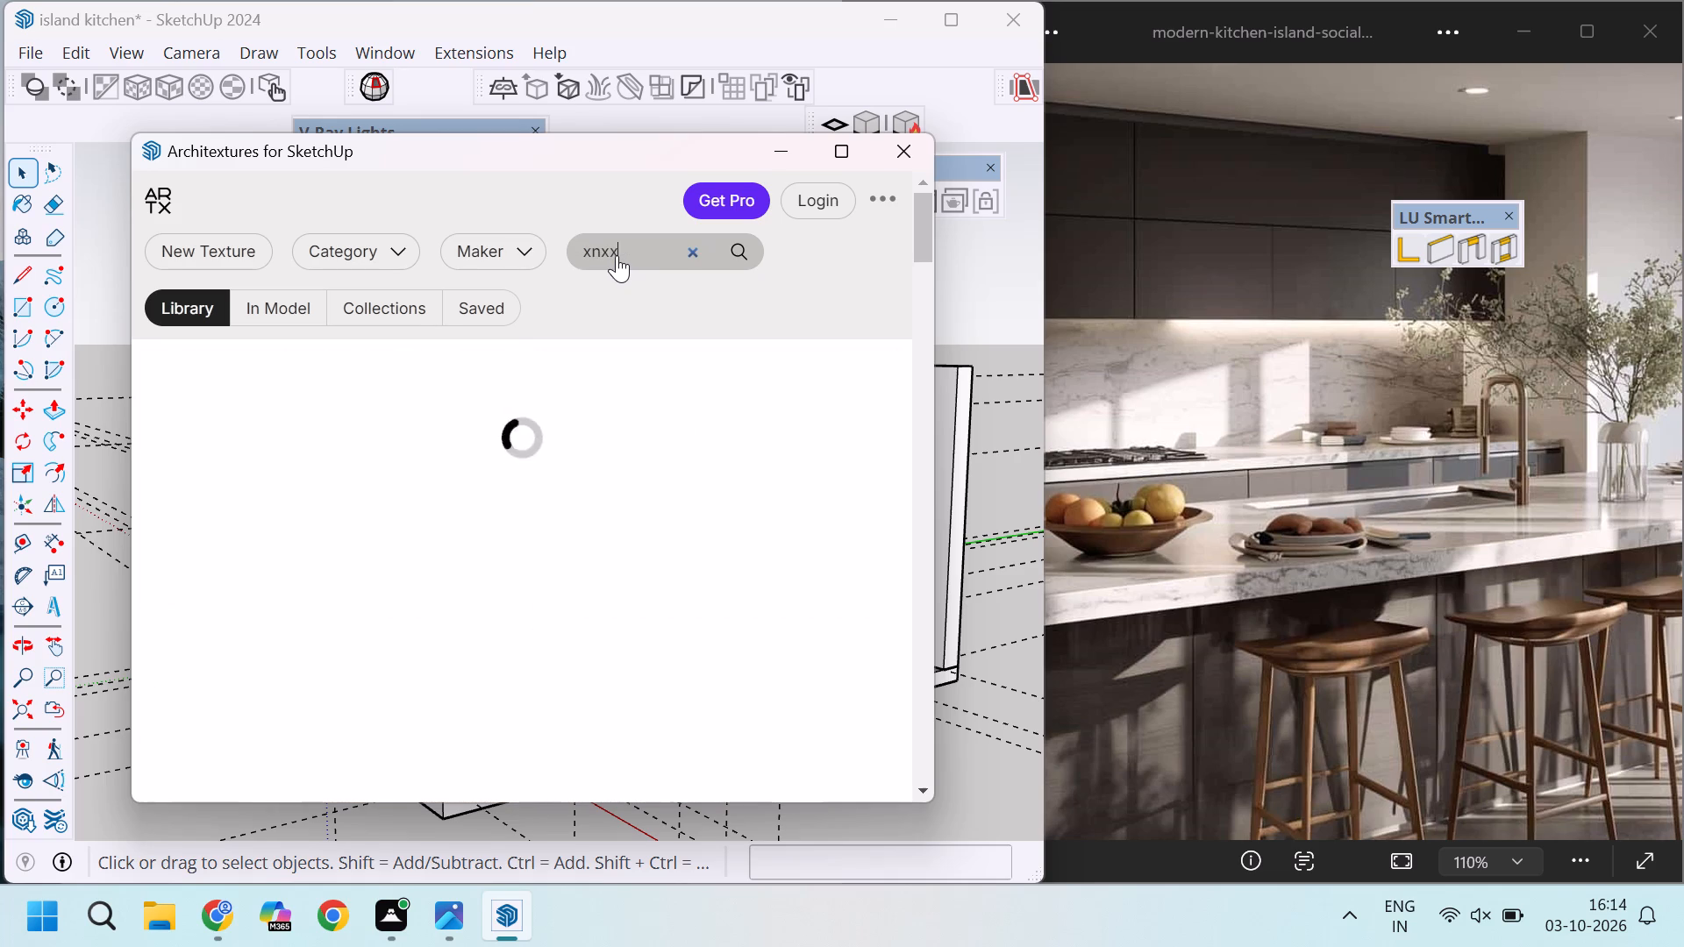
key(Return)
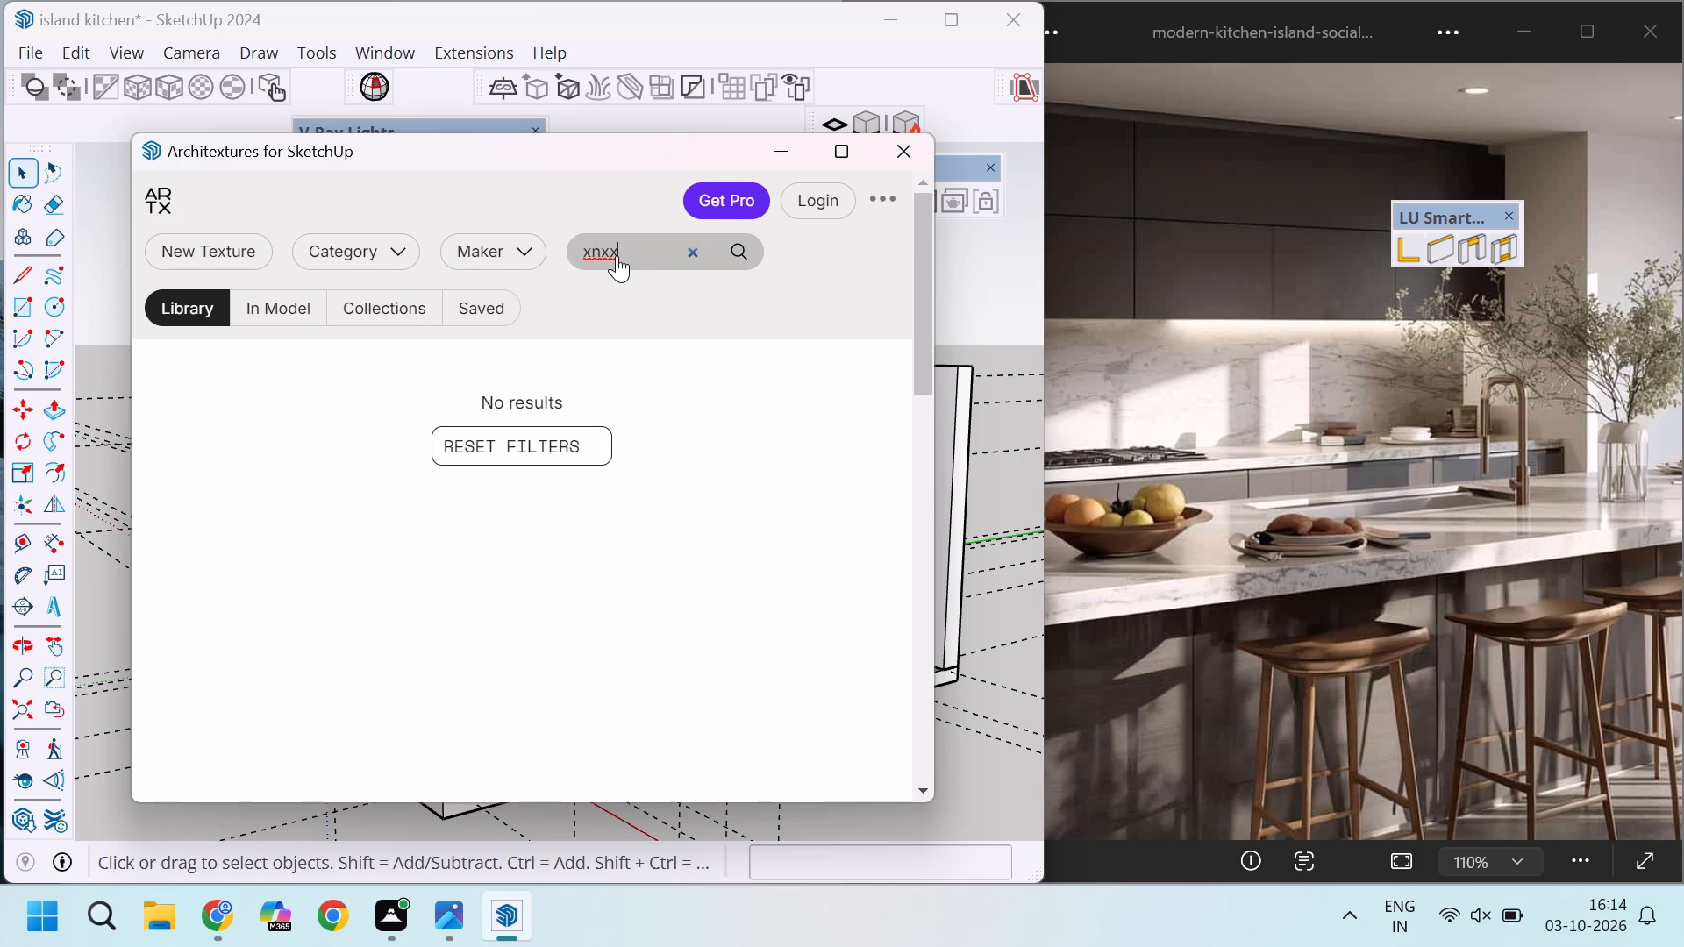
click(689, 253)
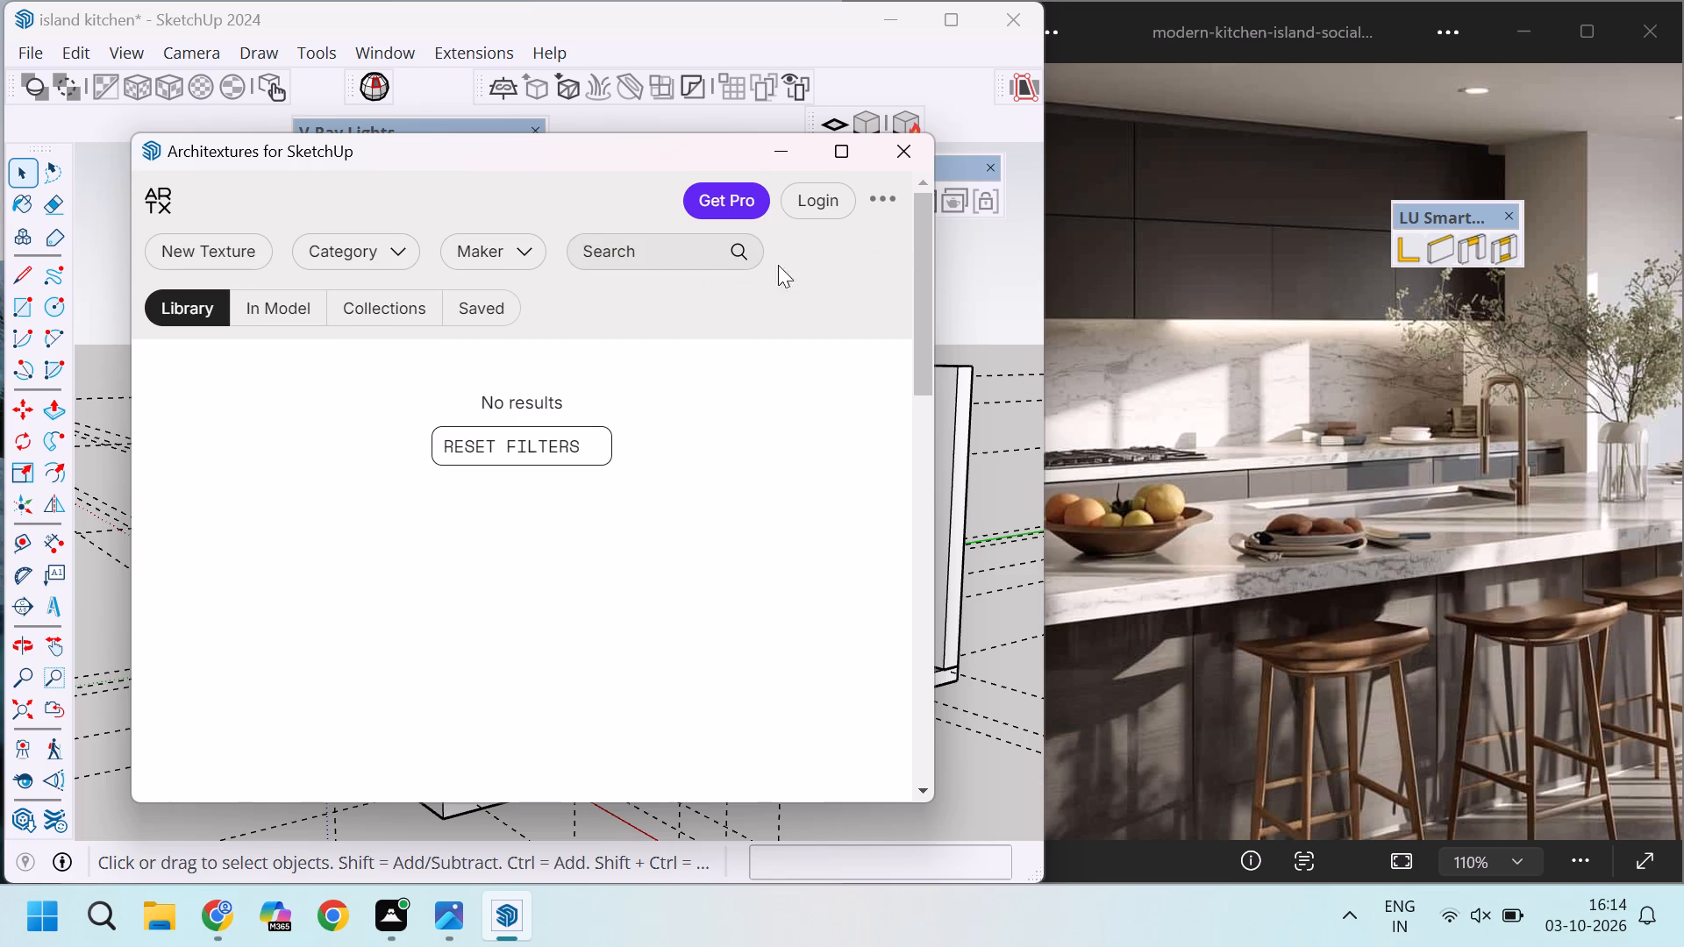
Search the texture library for "mar", import the Calacatta Marble texture into the model and minimise the library window.
click(620, 251)
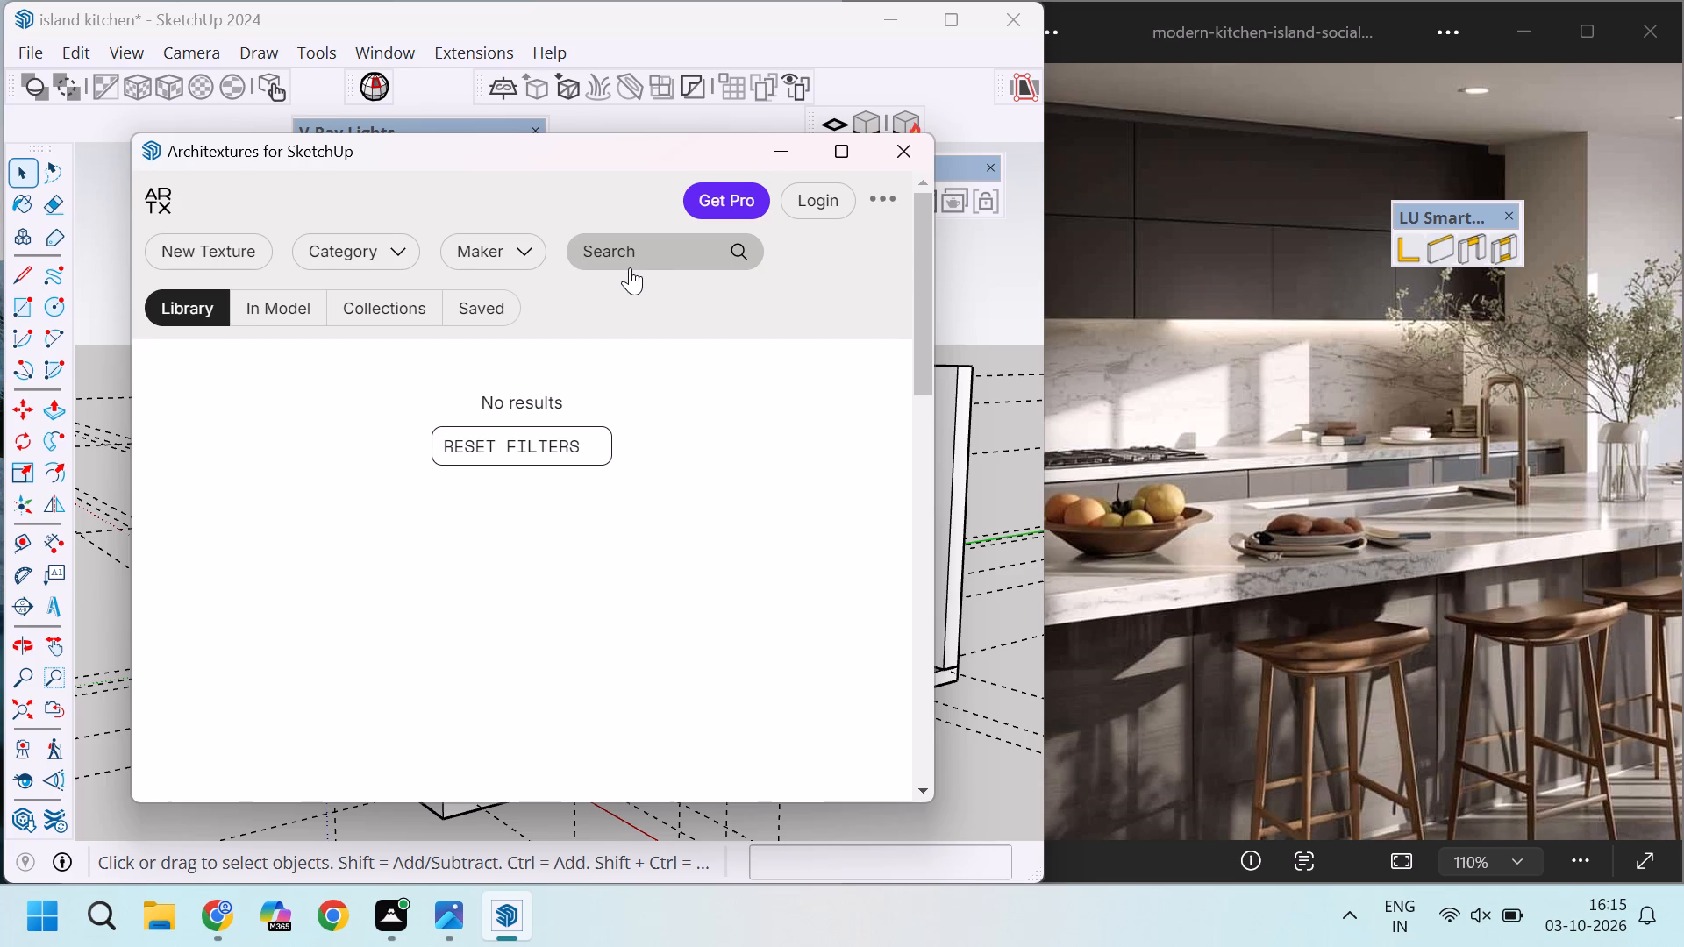
click(628, 256)
key(BackSpace)
key(BackSpace)
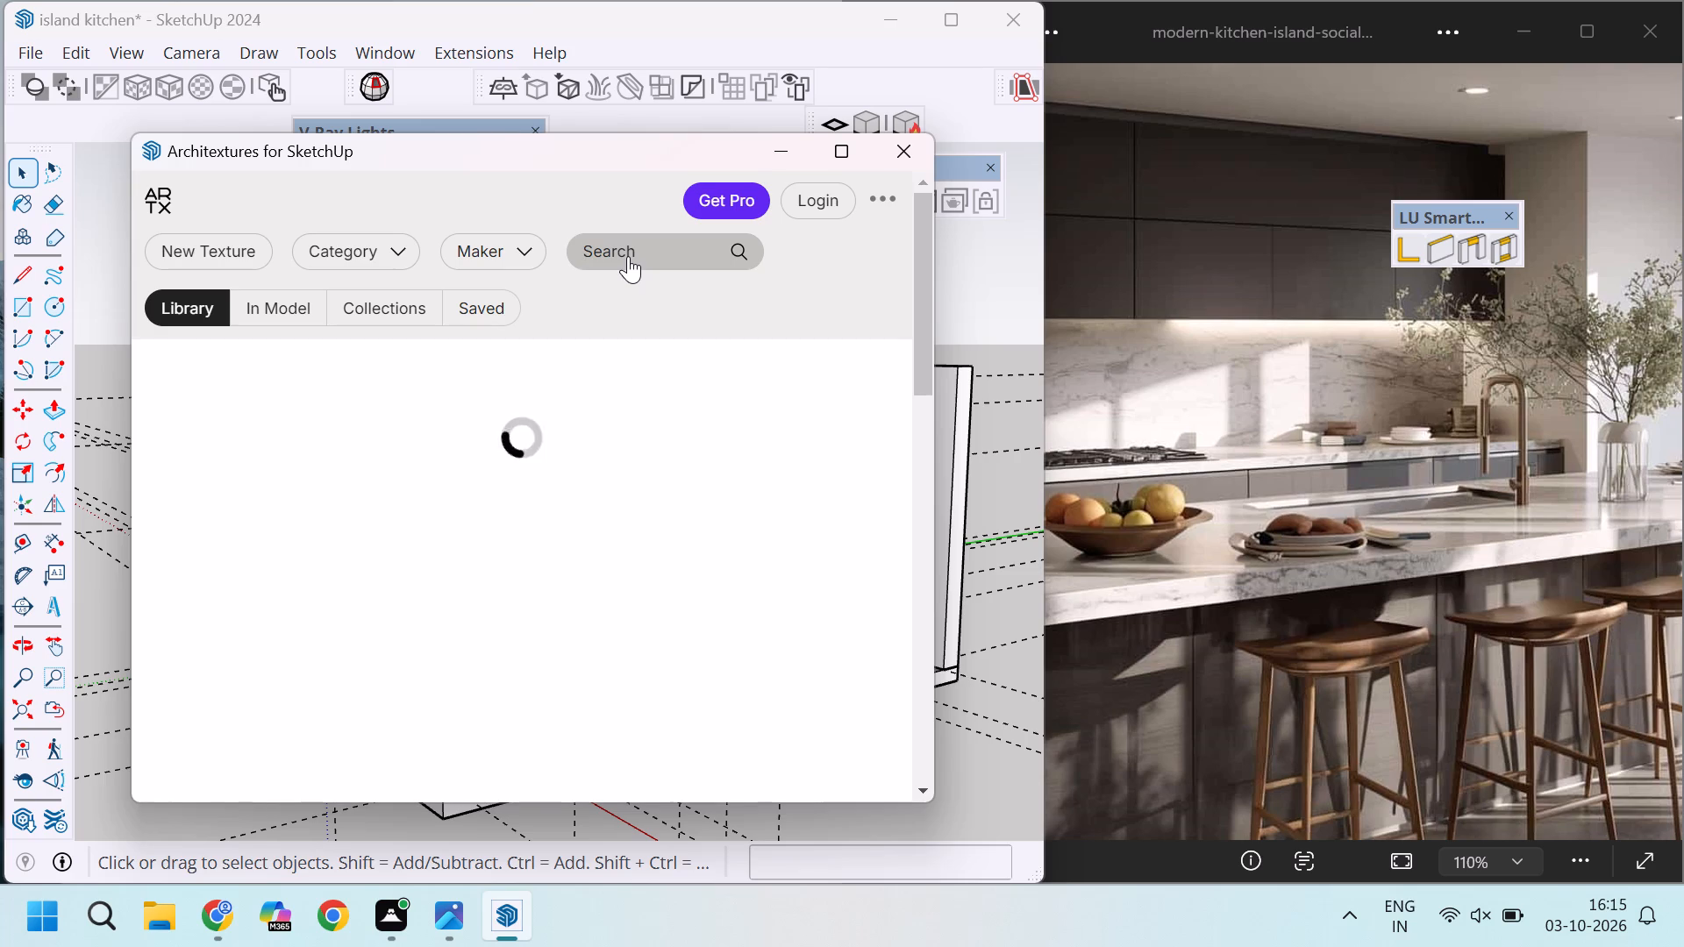
click(628, 256)
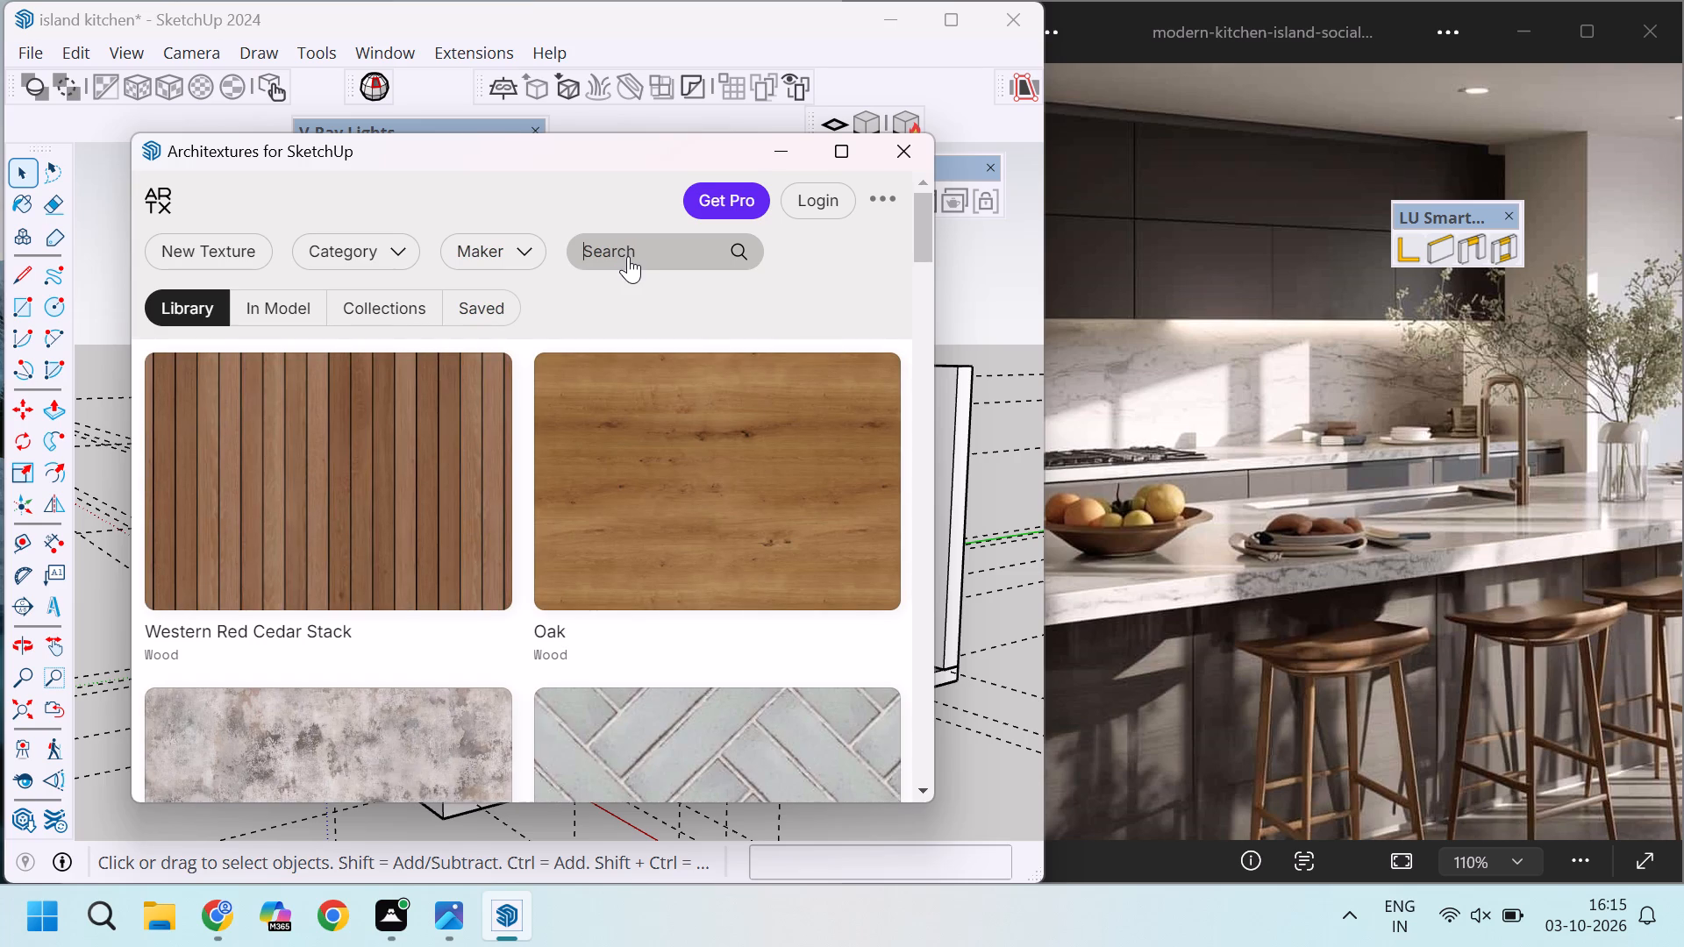
key(space)
text(ma)
key(r)
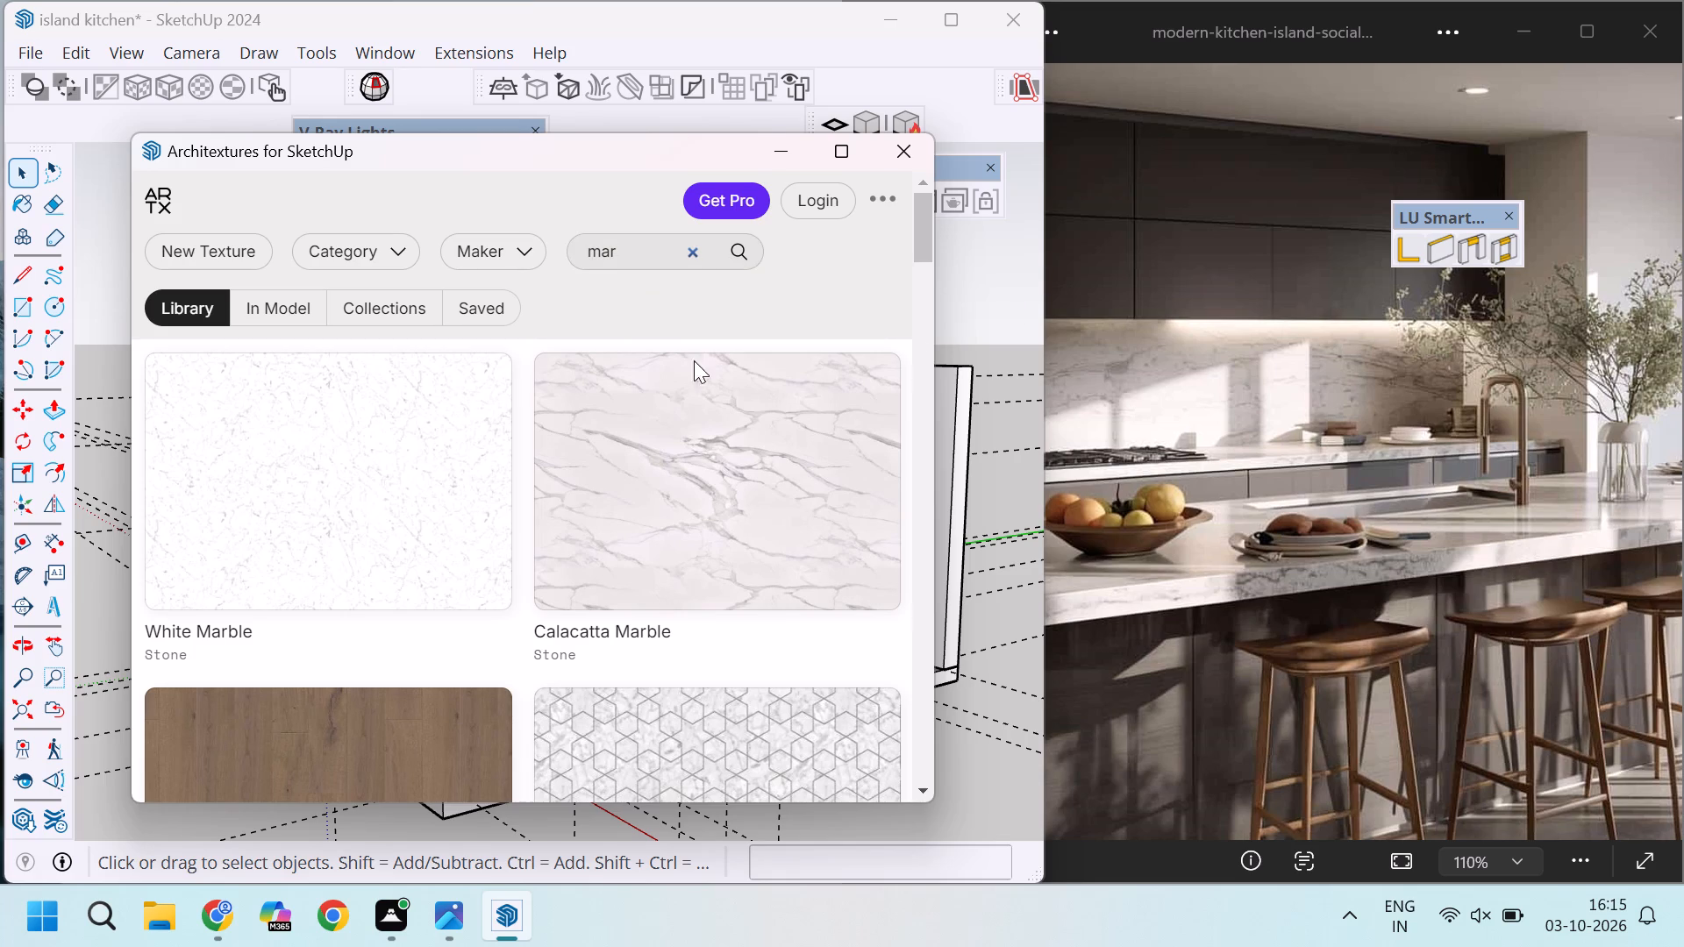
click(754, 424)
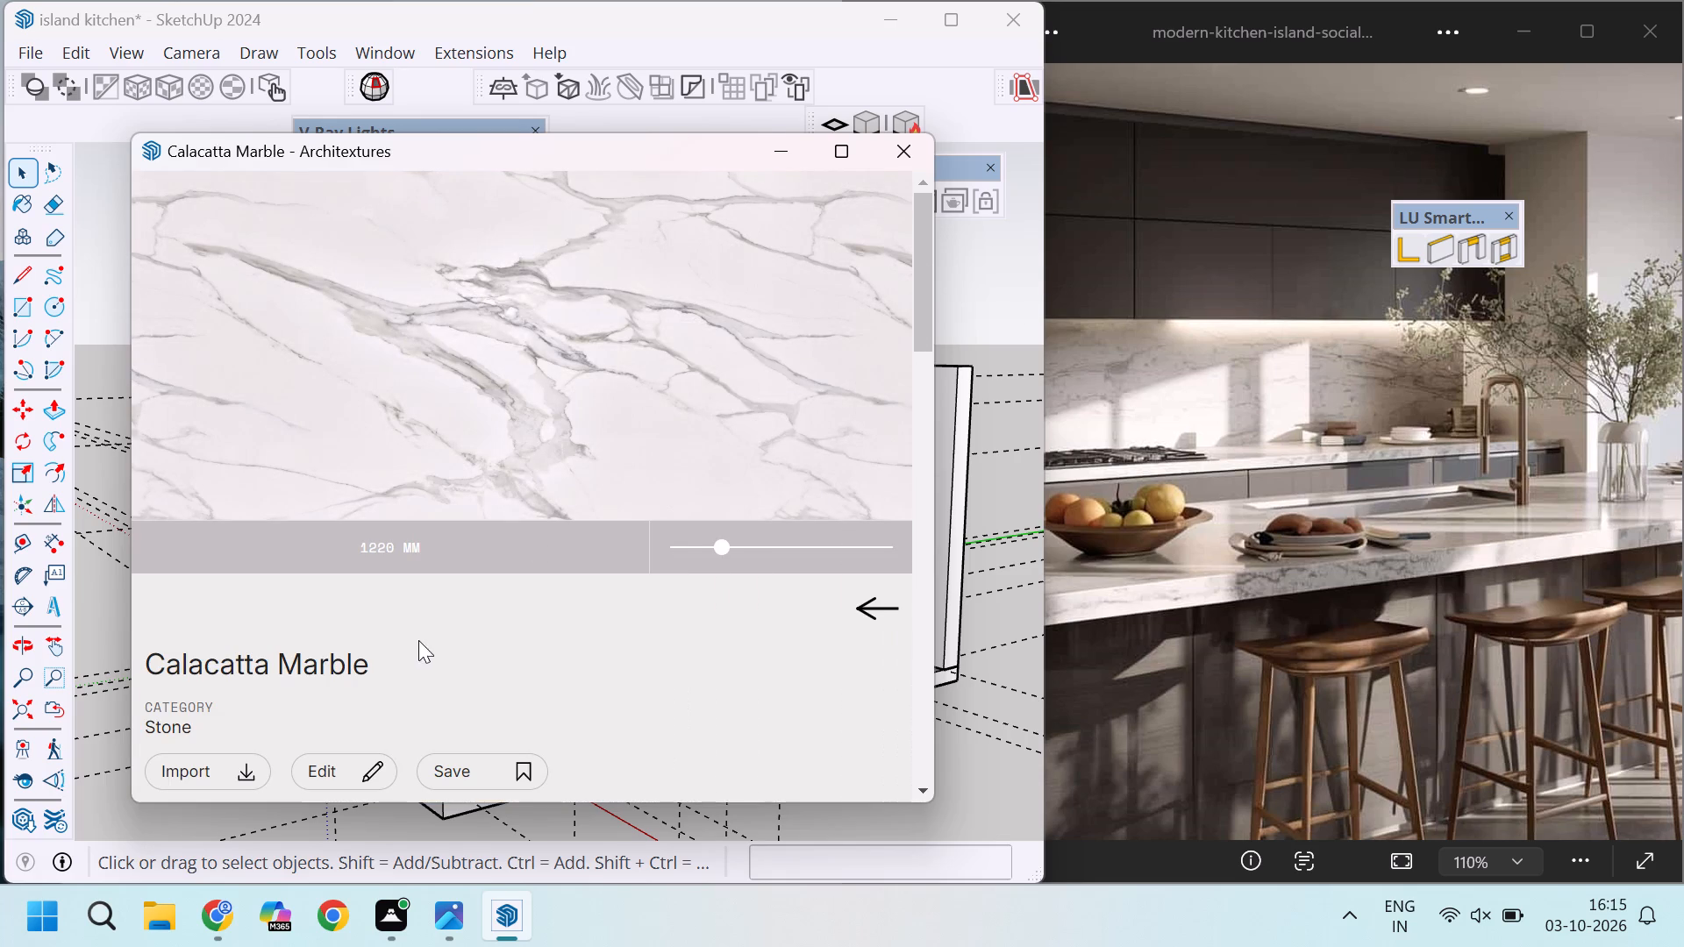
click(227, 783)
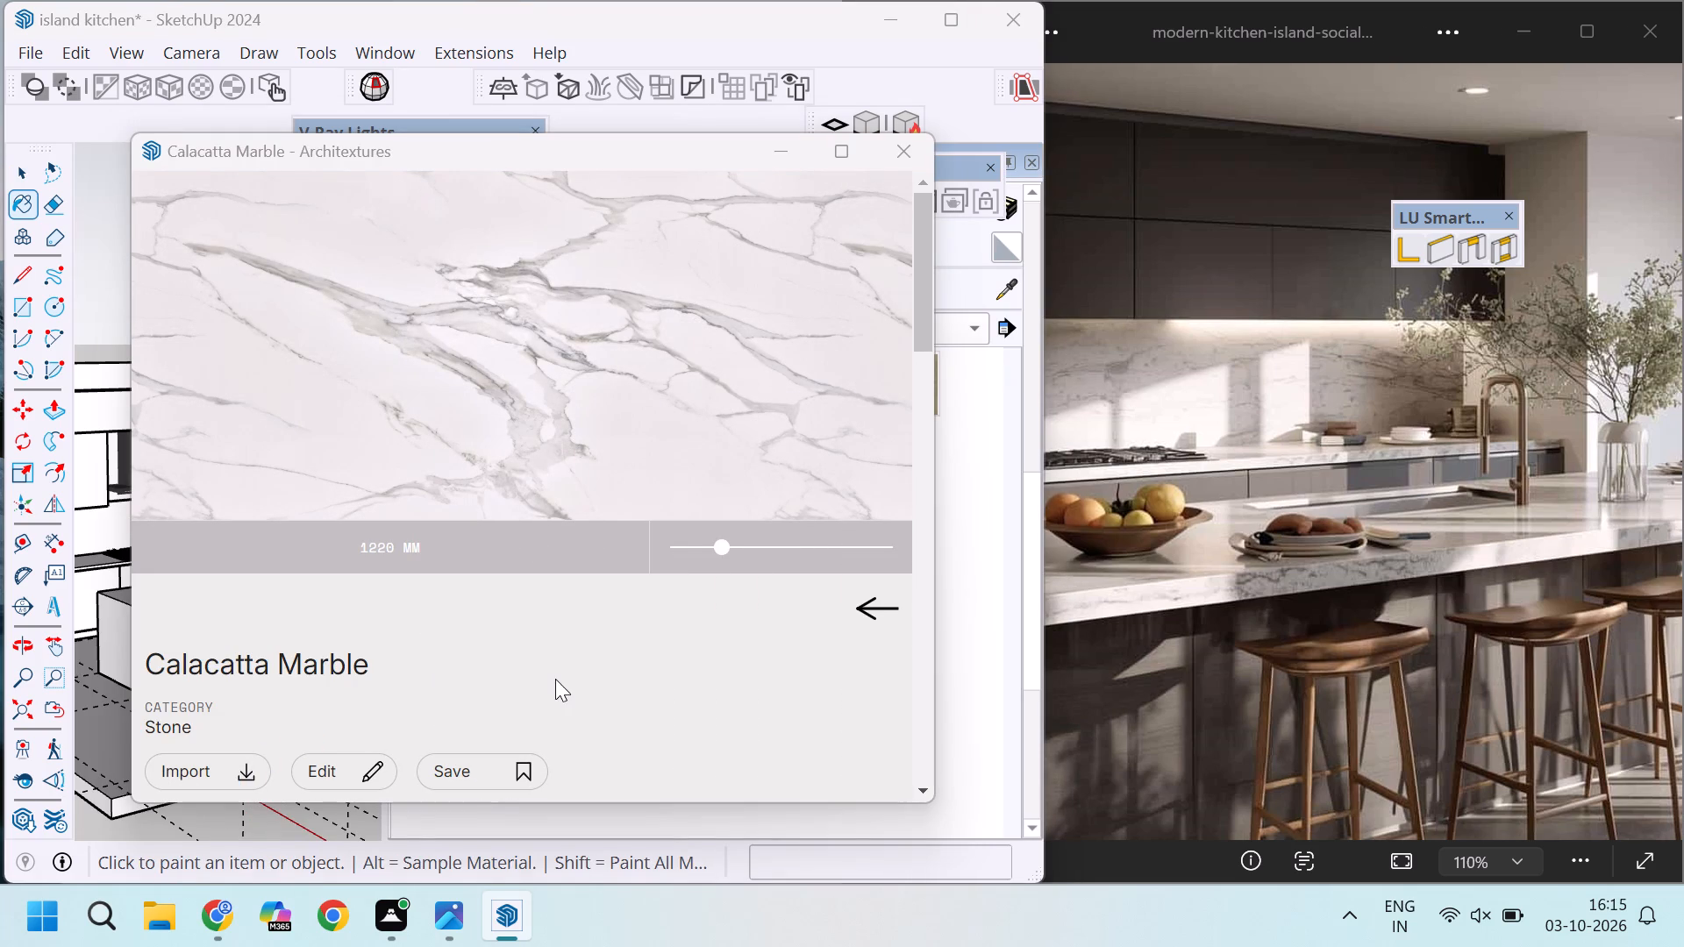
click(762, 154)
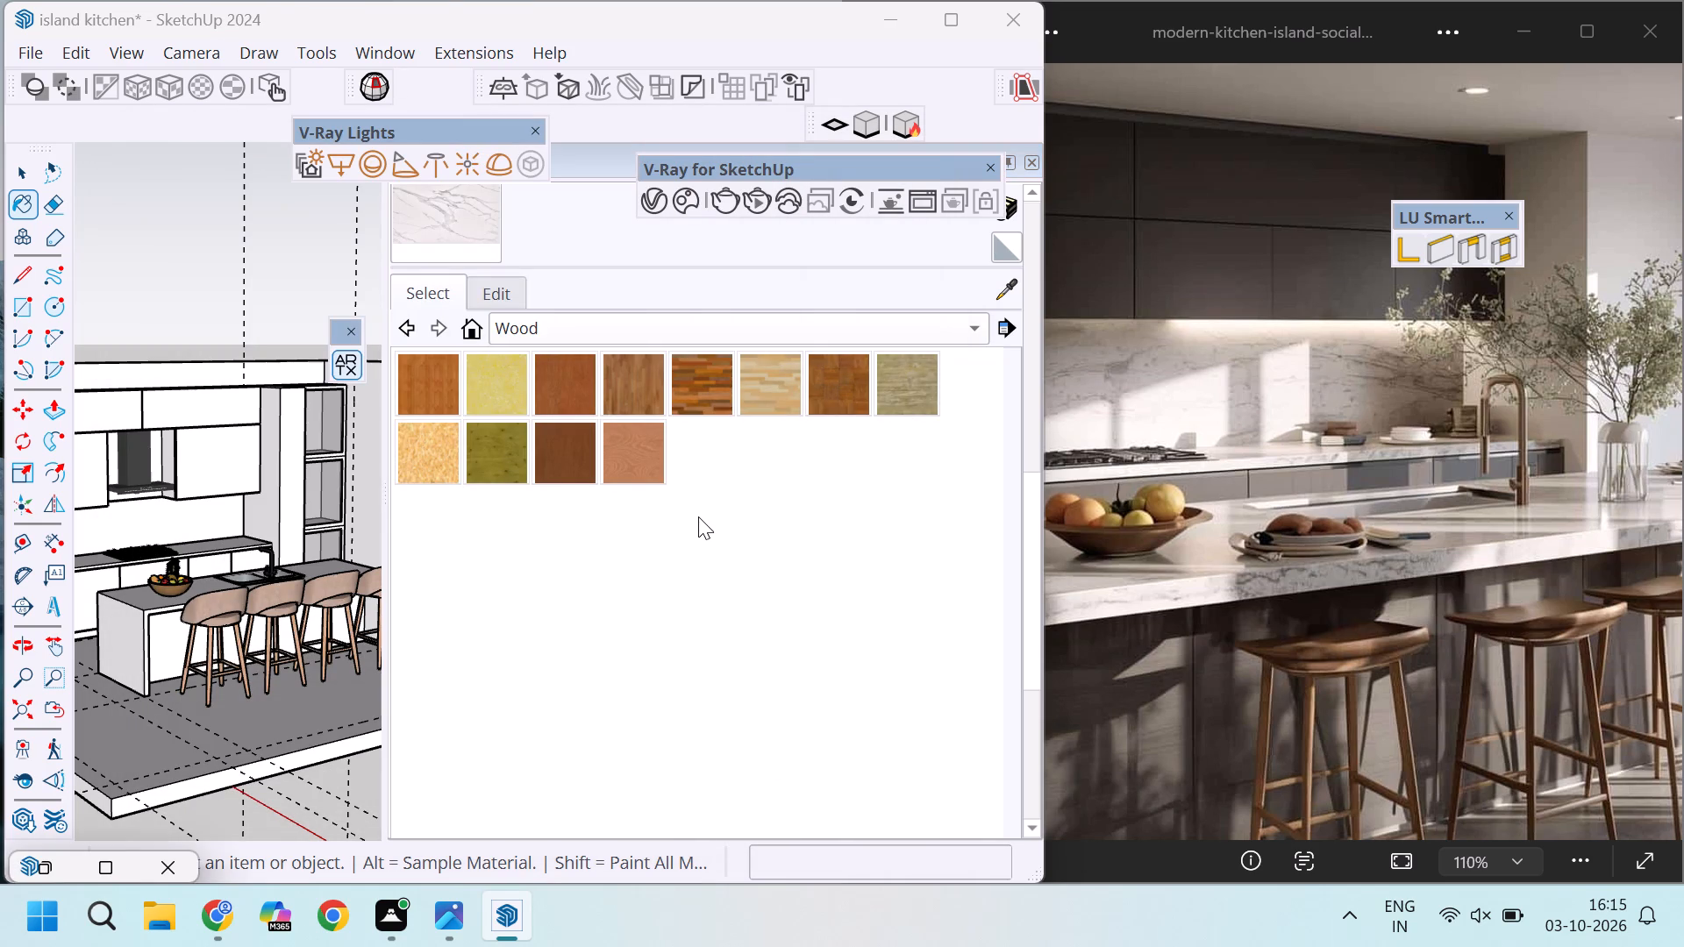
Paint the kitchen island's marble frame with Calacatta Marble.
scroll(131, 659, up, 2)
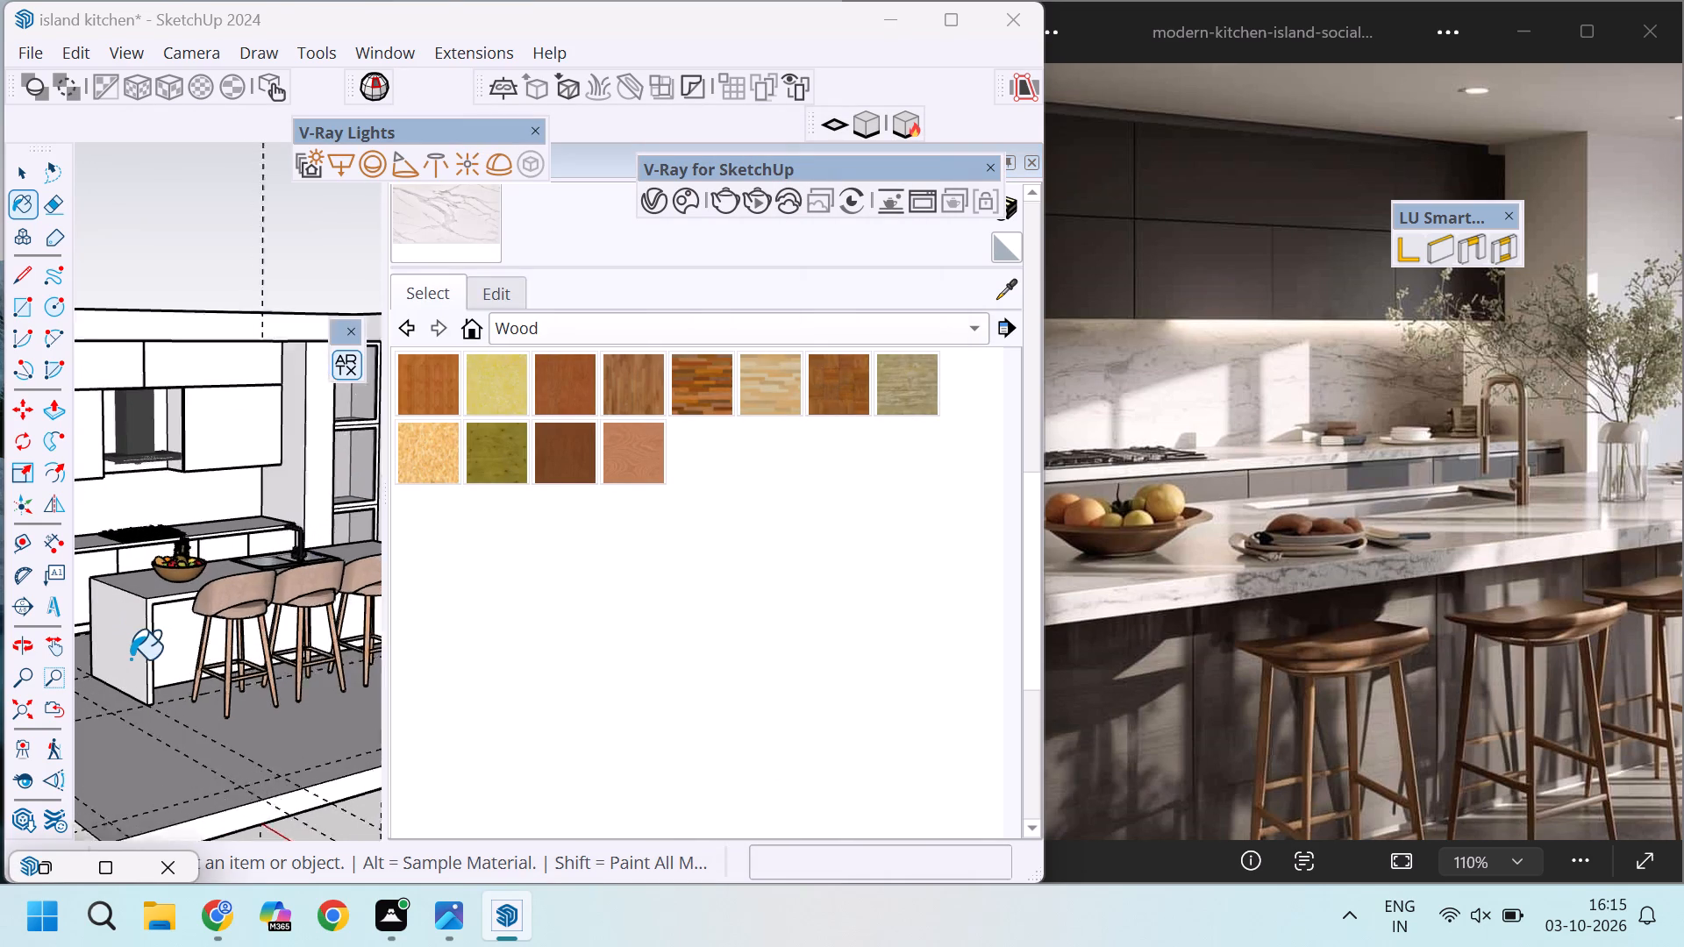
scroll(131, 659, up, 7)
click(146, 578)
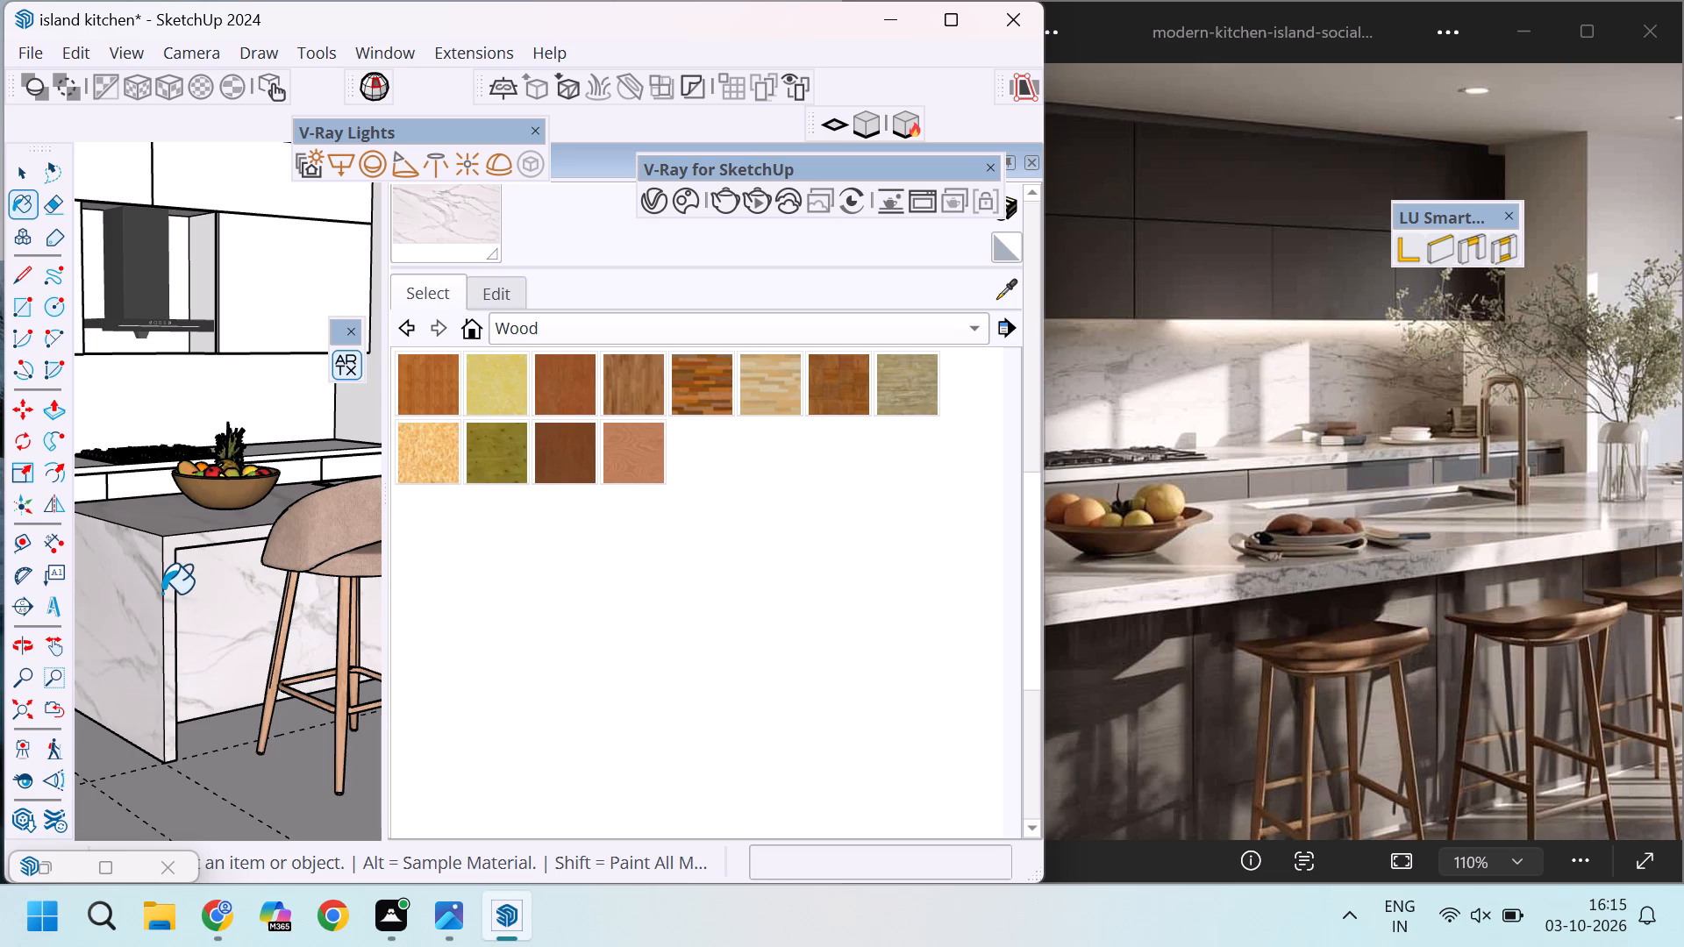
Paint the wall behind the base and upper cabinets with Calacatta Marble for the backsplash.
scroll(162, 594, down, 9)
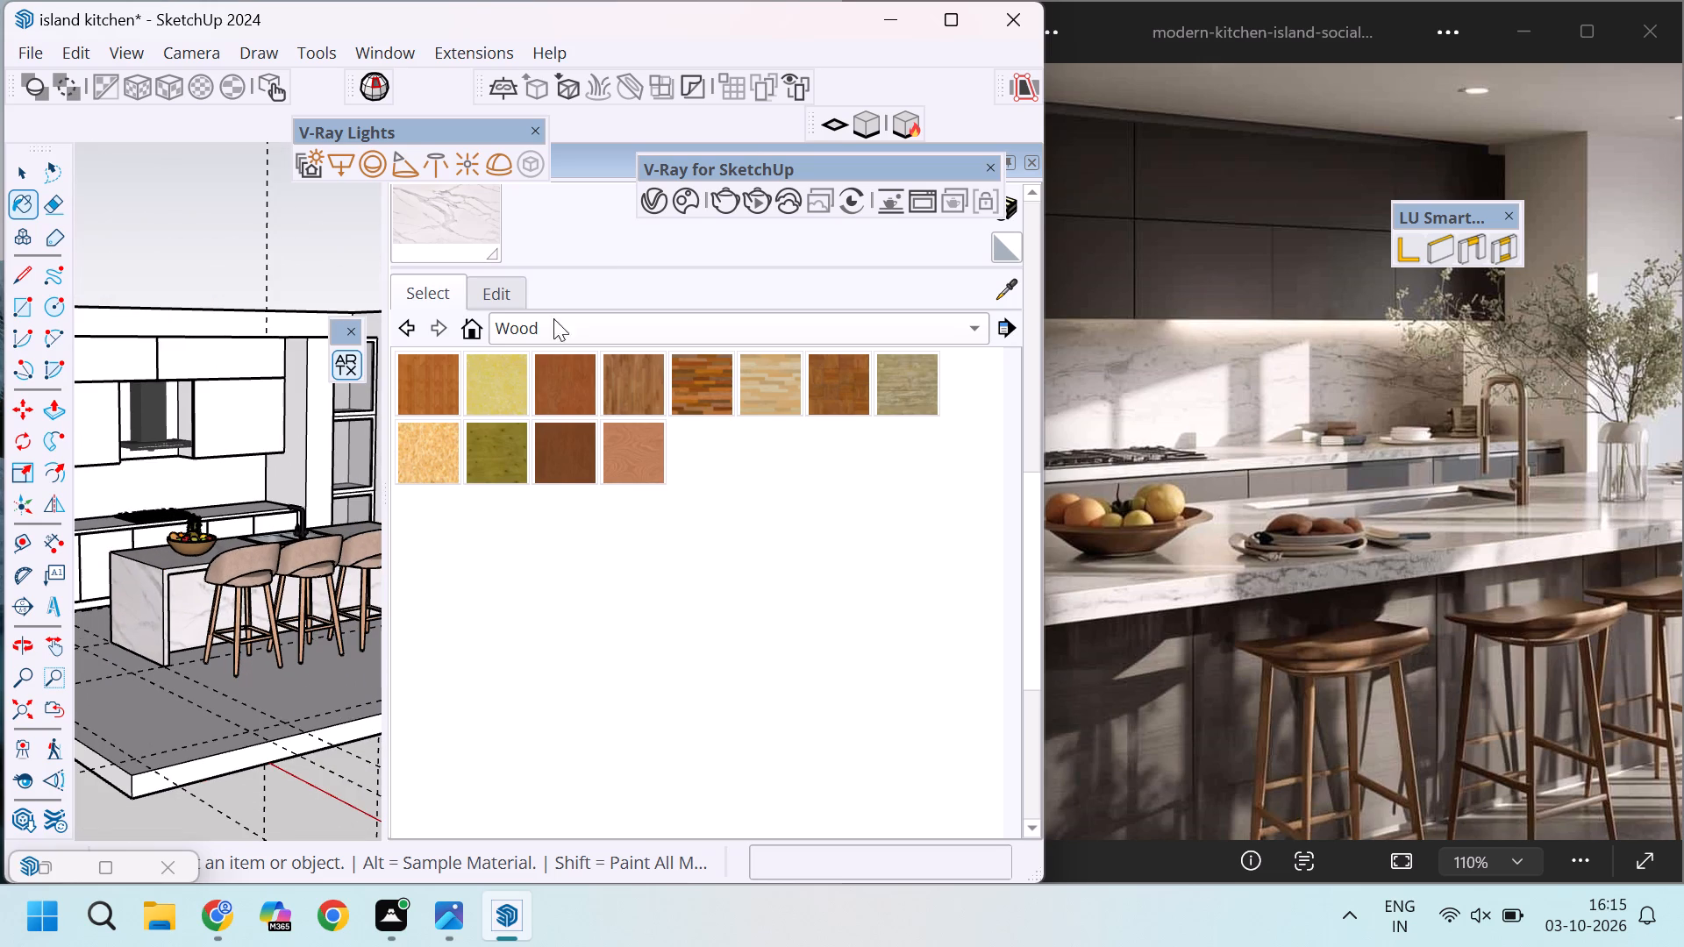
scroll(771, 275, up, 3)
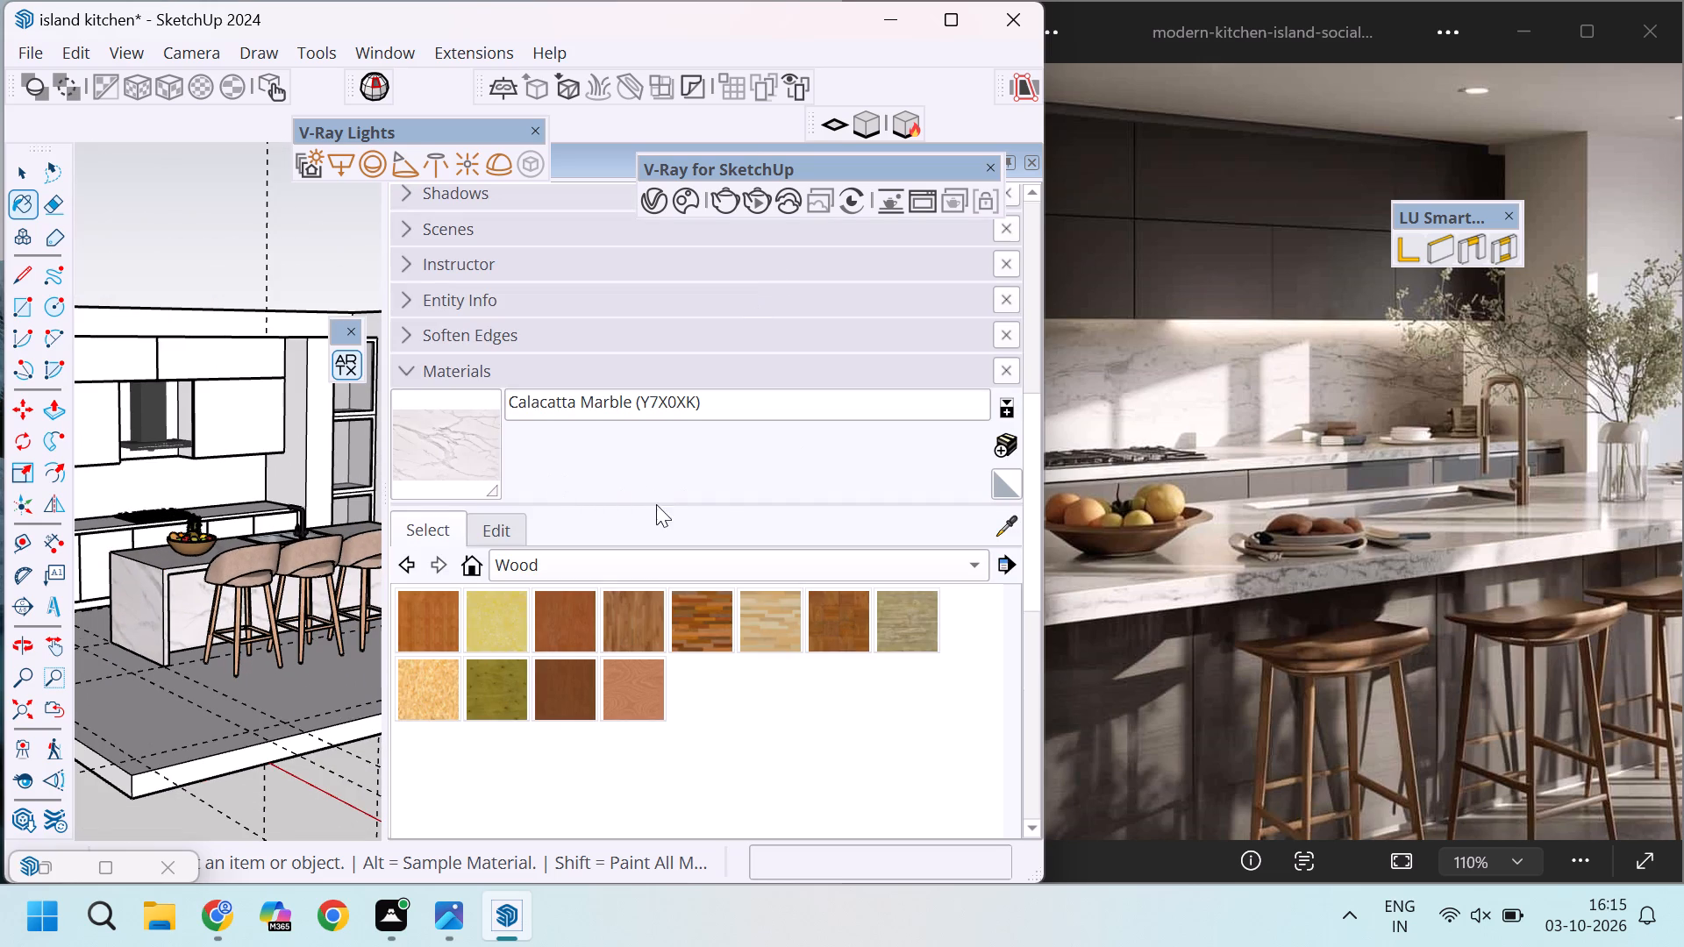
scroll(125, 475, up, 4)
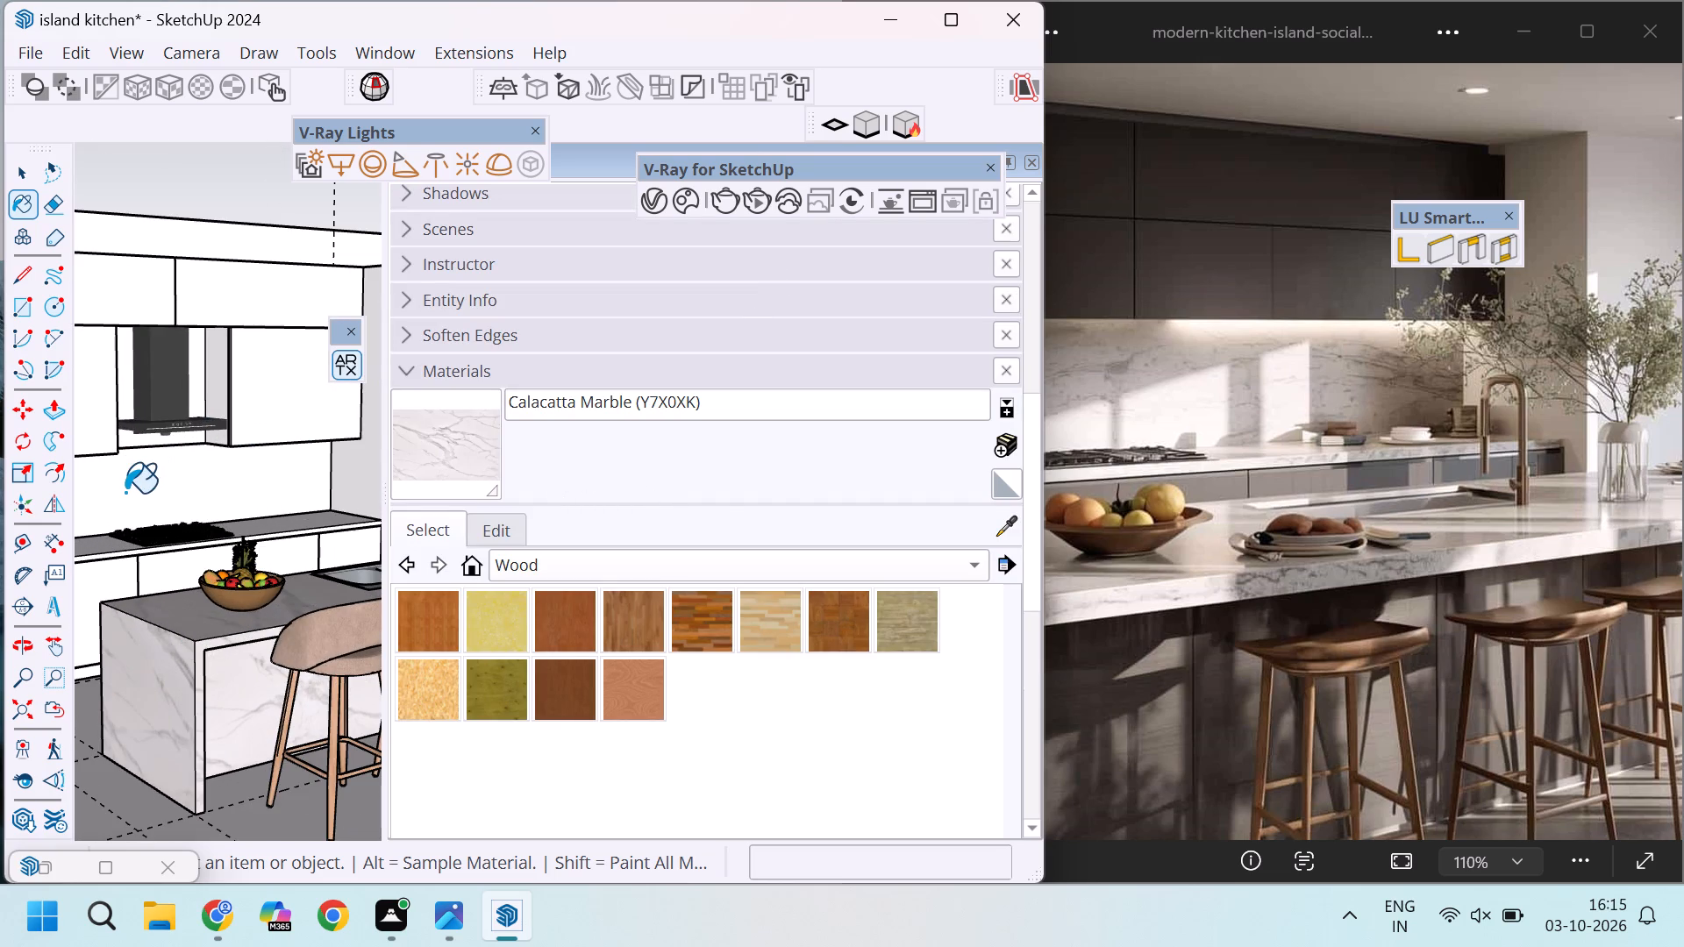
scroll(125, 493, up, 5)
scroll(148, 493, down, 2)
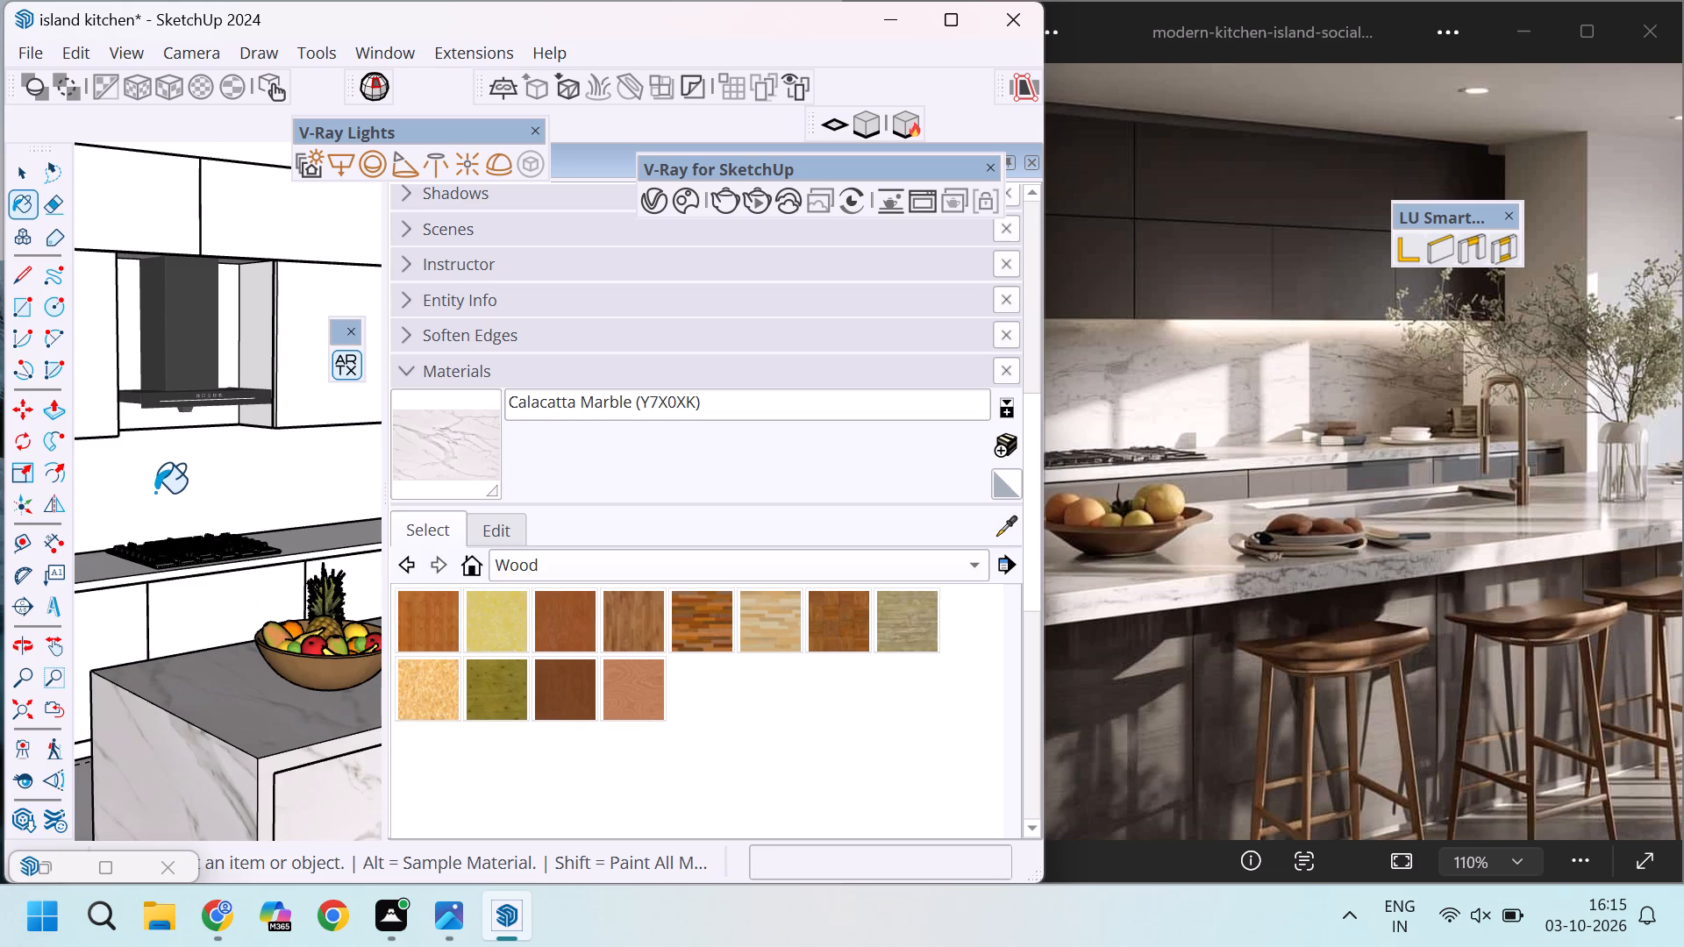
scroll(271, 503, down, 2)
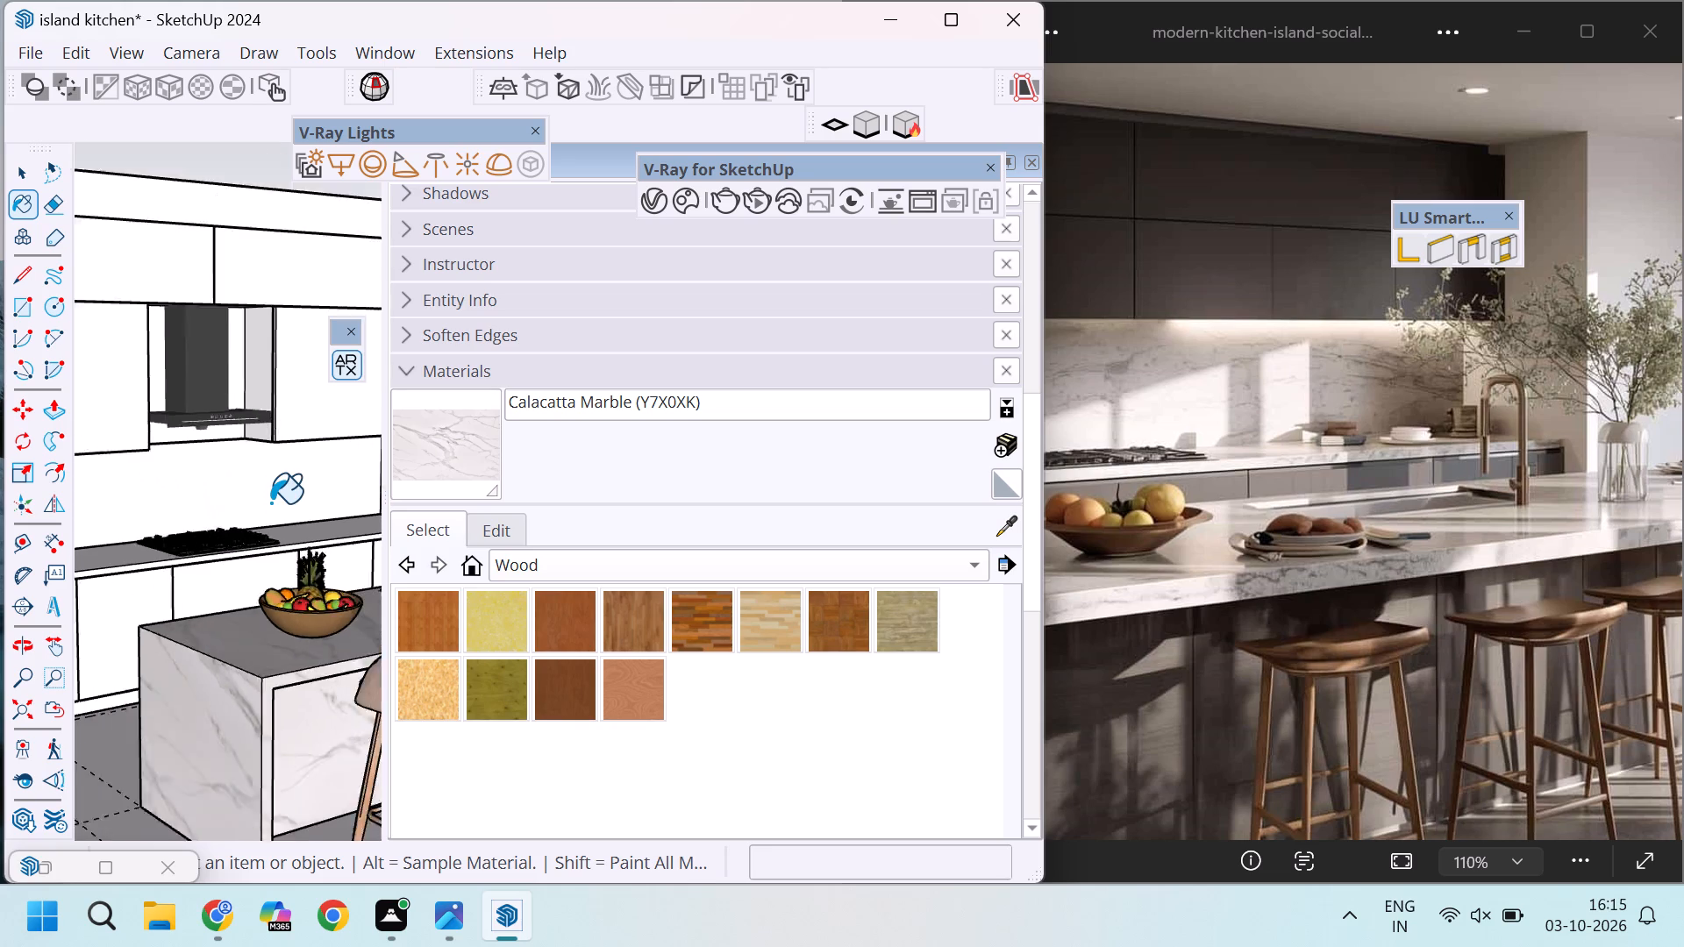
scroll(271, 503, down, 10)
scroll(158, 489, up, 7)
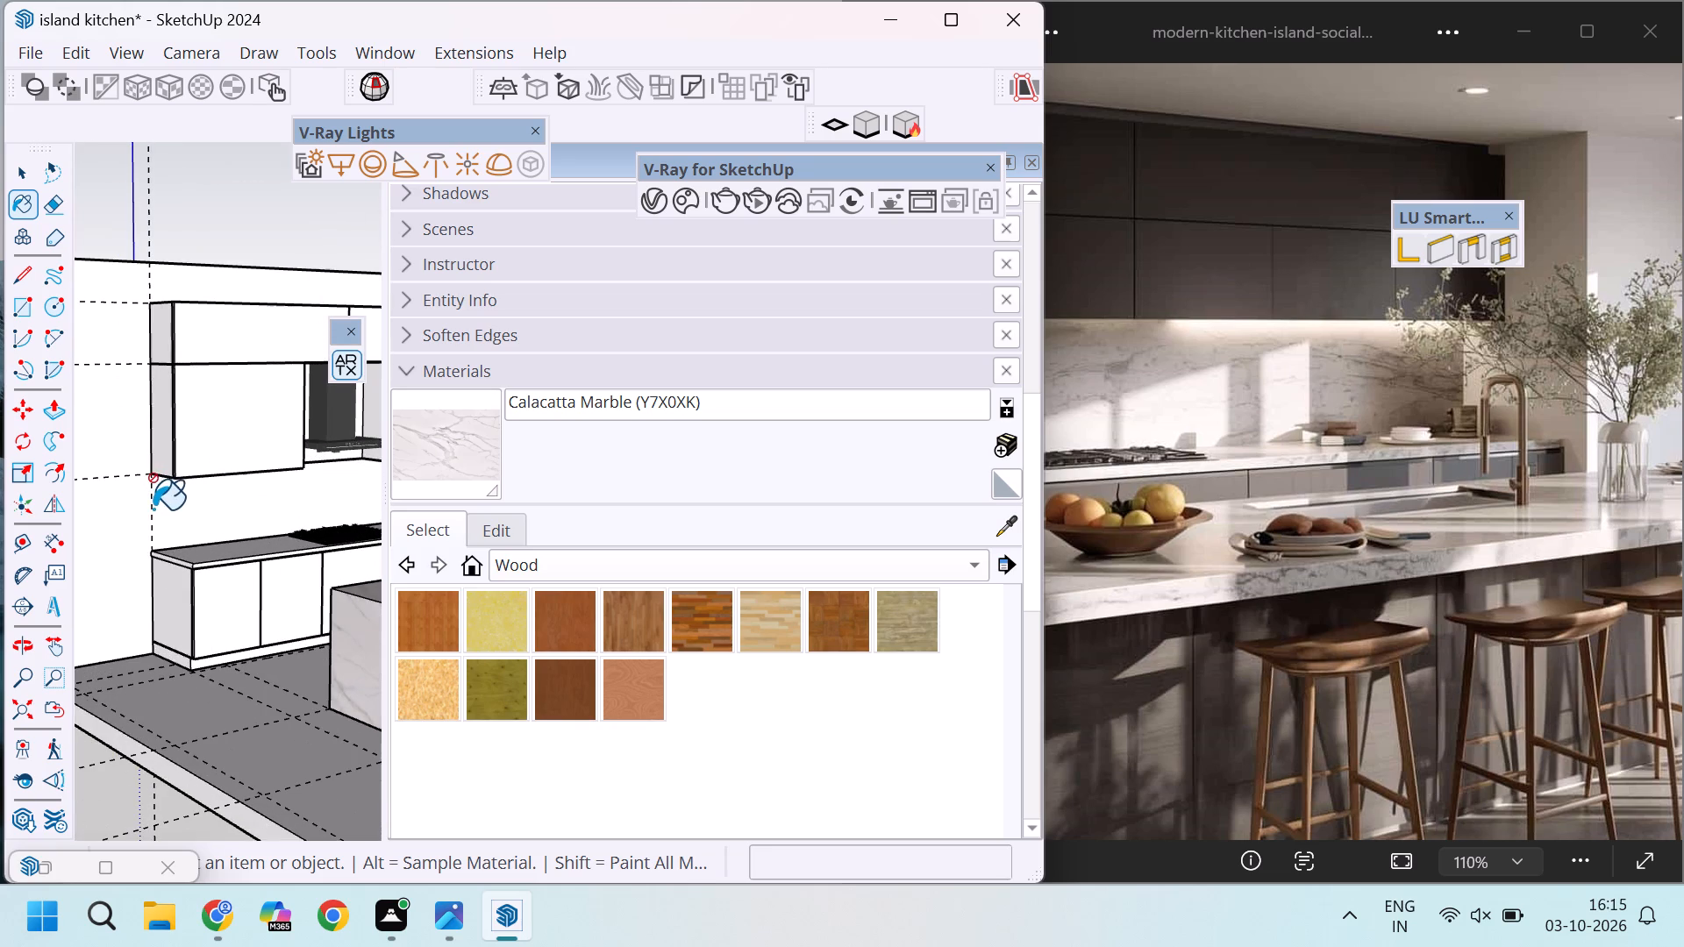
scroll(162, 519, up, 3)
scroll(177, 516, down, 4)
scroll(177, 513, up, 9)
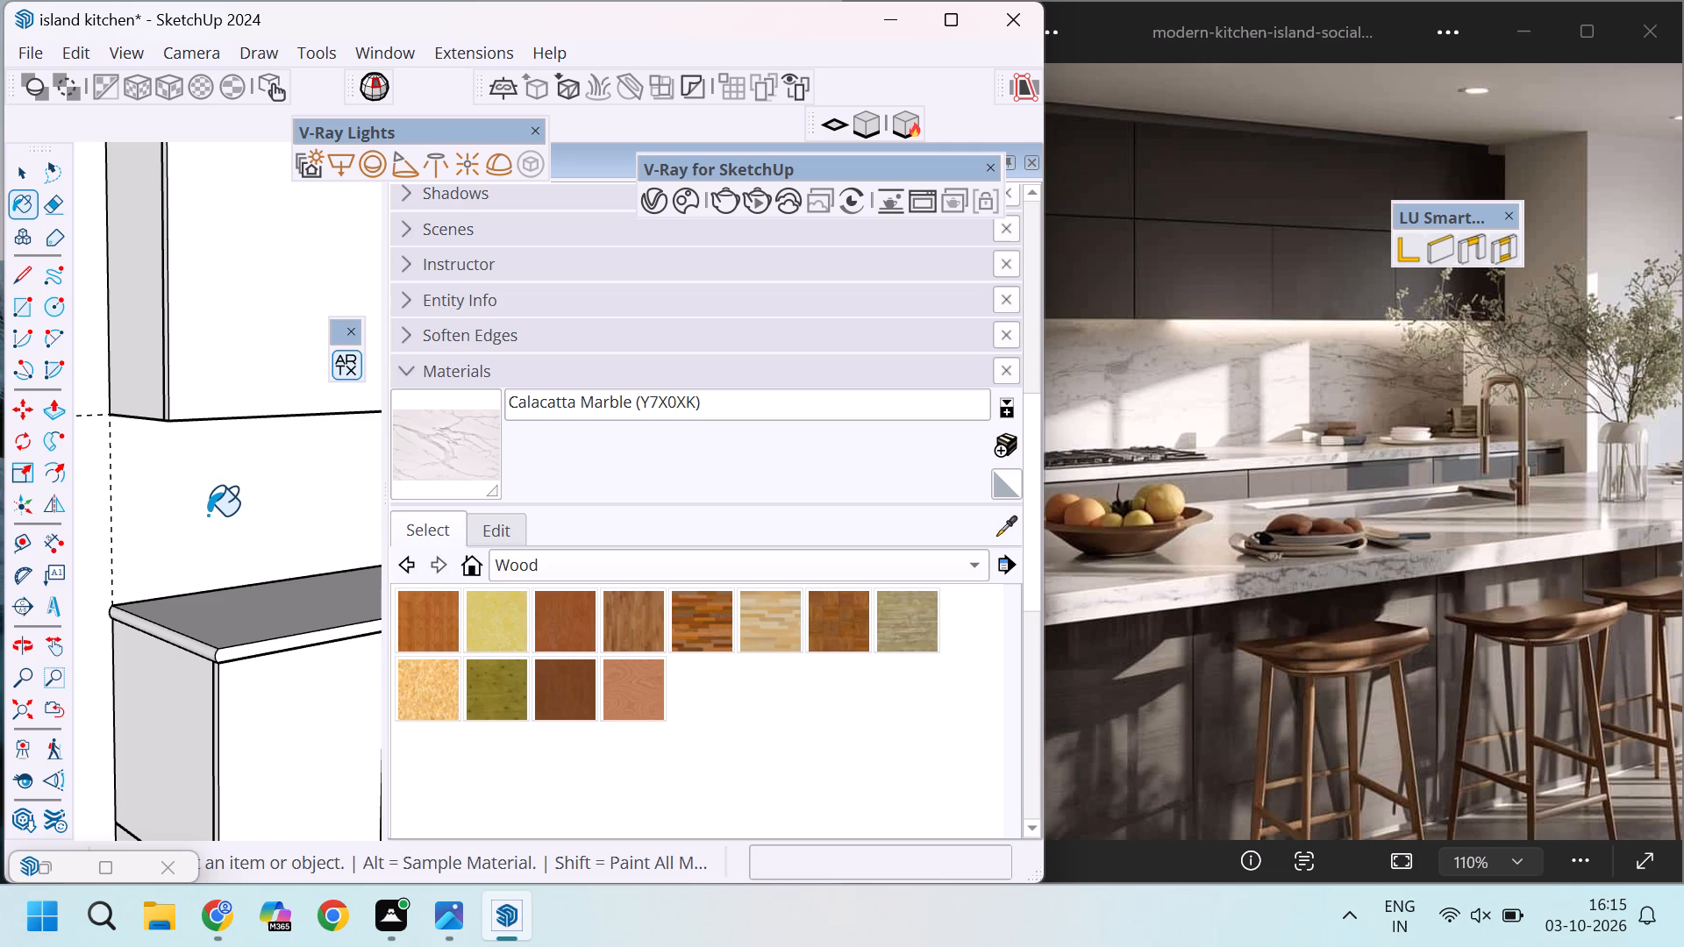
click(208, 514)
Paint the worktop of the base cabinets along the back wall with Calacatta Marble.
scroll(211, 511, down, 12)
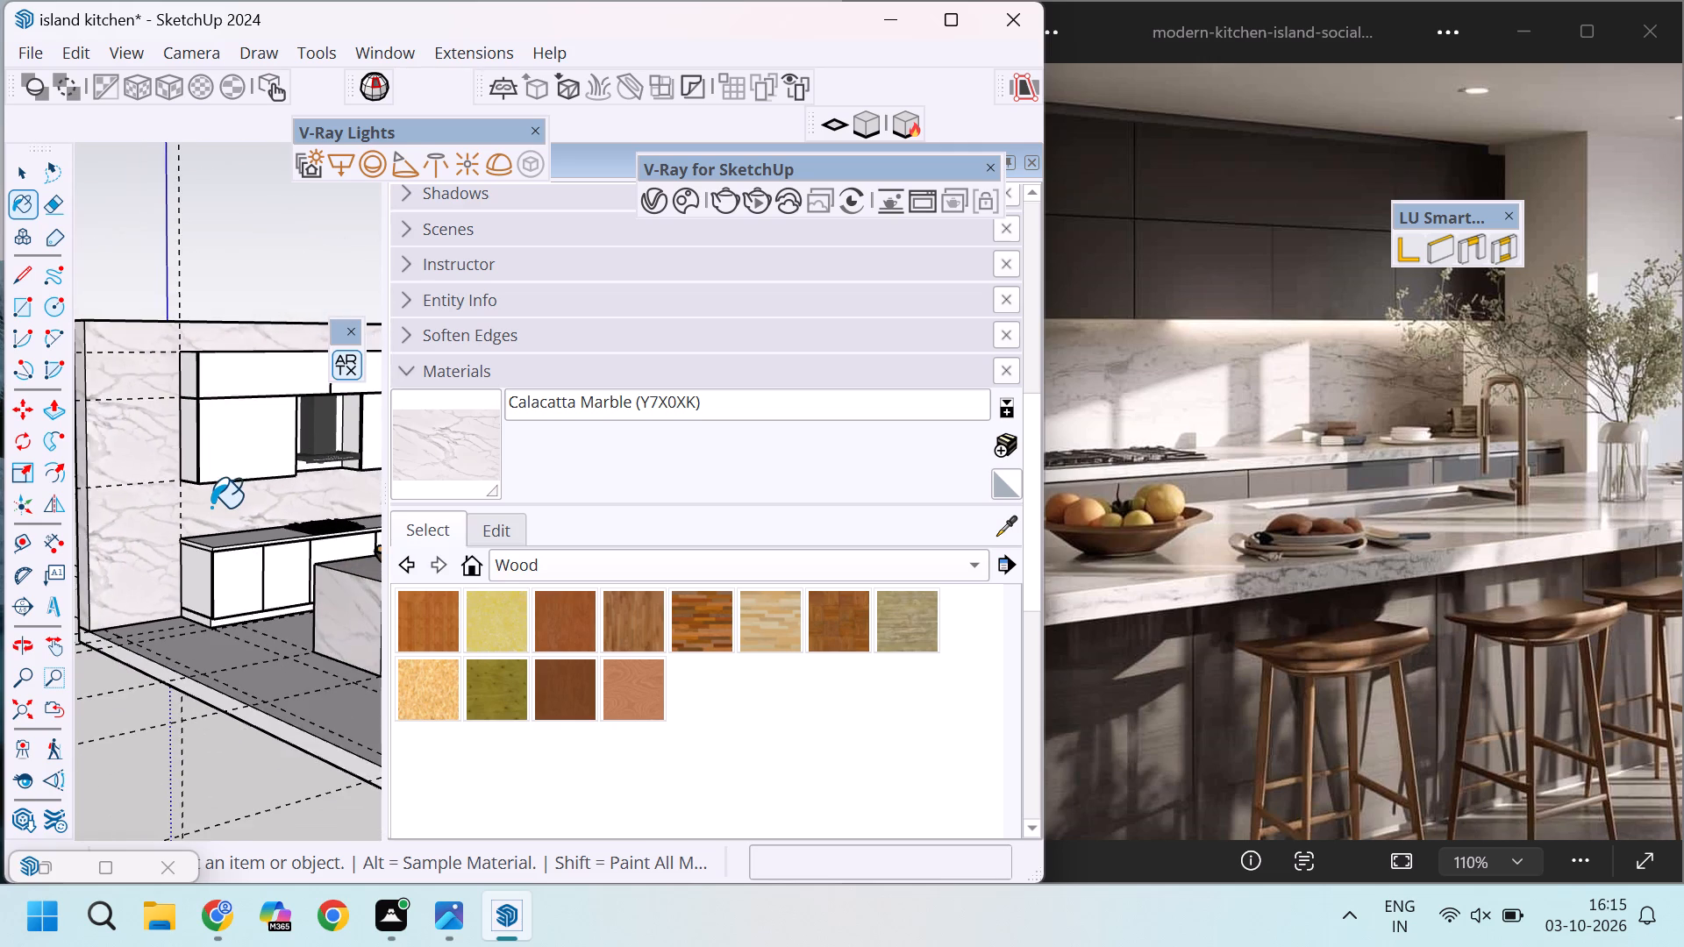
scroll(217, 514, down, 2)
scroll(217, 514, up, 10)
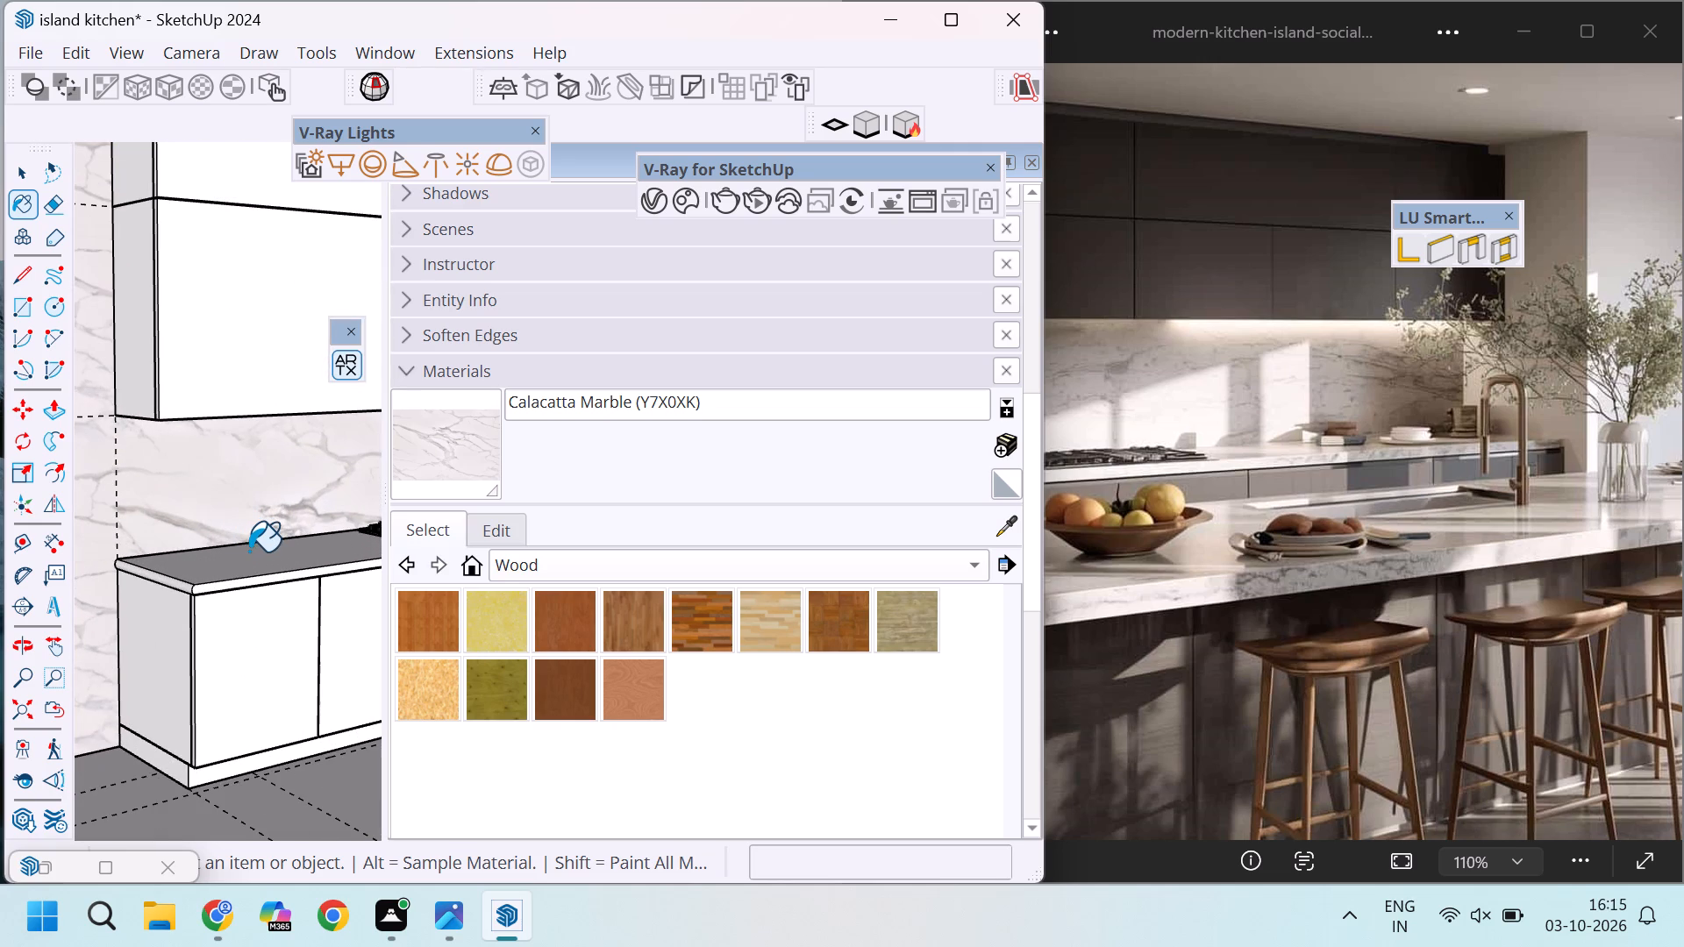
click(260, 555)
Check the reference photo and apply Calacatta Marble to the plinth under the back wall's base cabinets.
scroll(125, 535, down, 6)
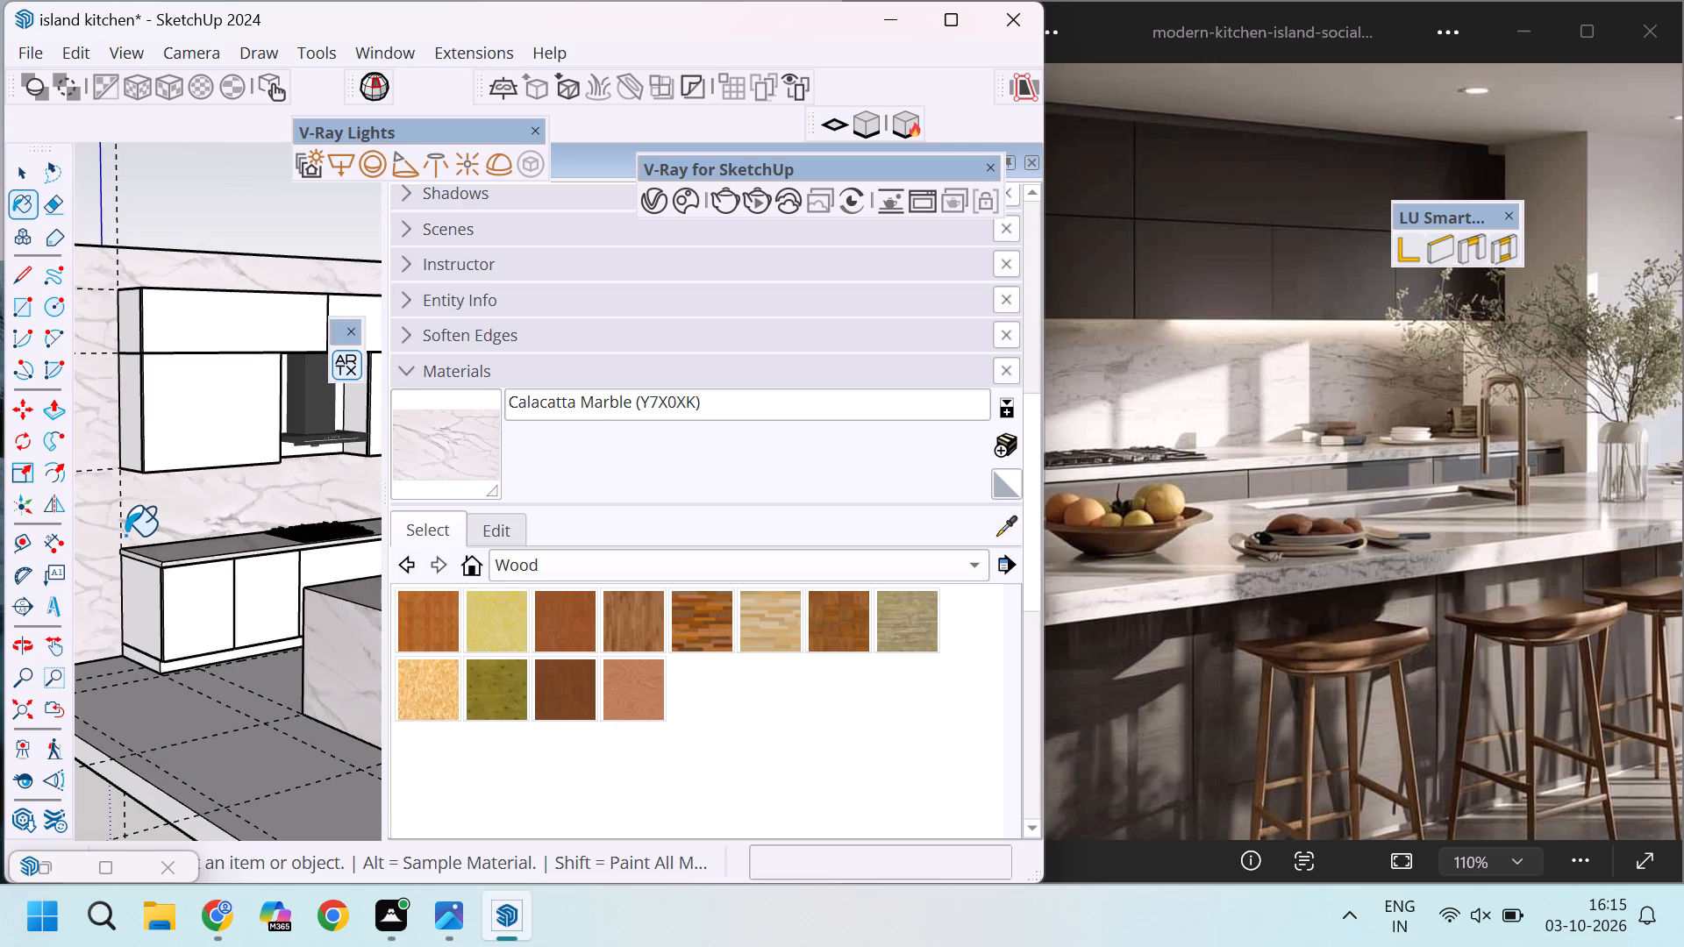
scroll(125, 536, down, 3)
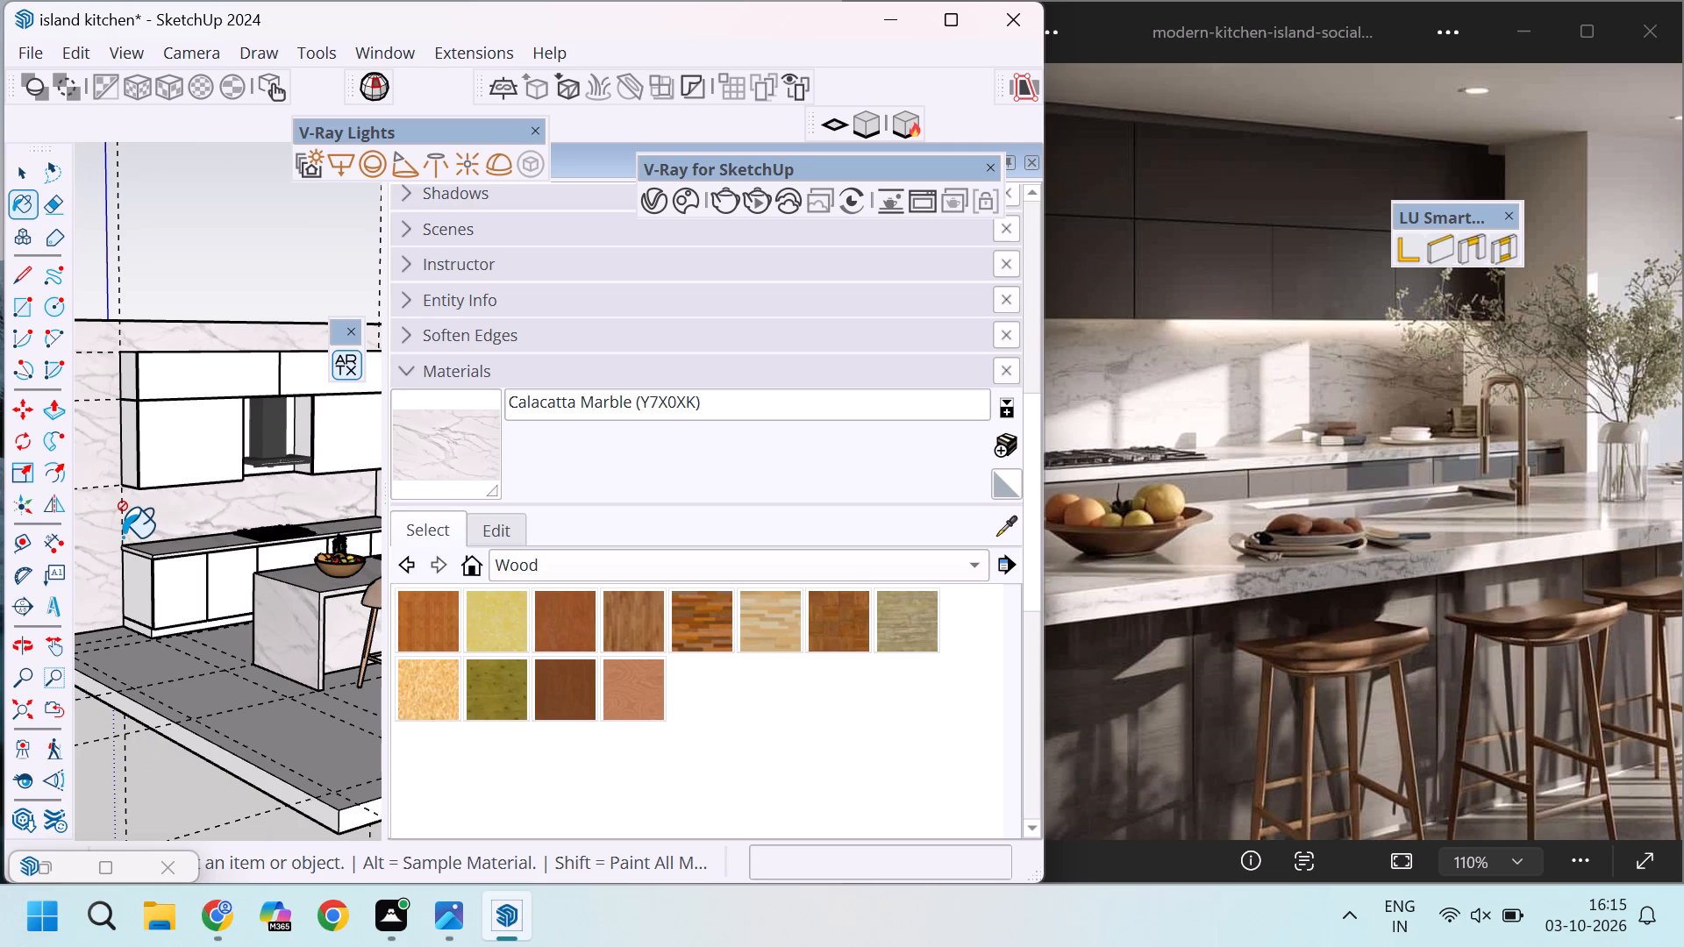
scroll(1512, 477, down, 7)
scroll(1607, 665, up, 3)
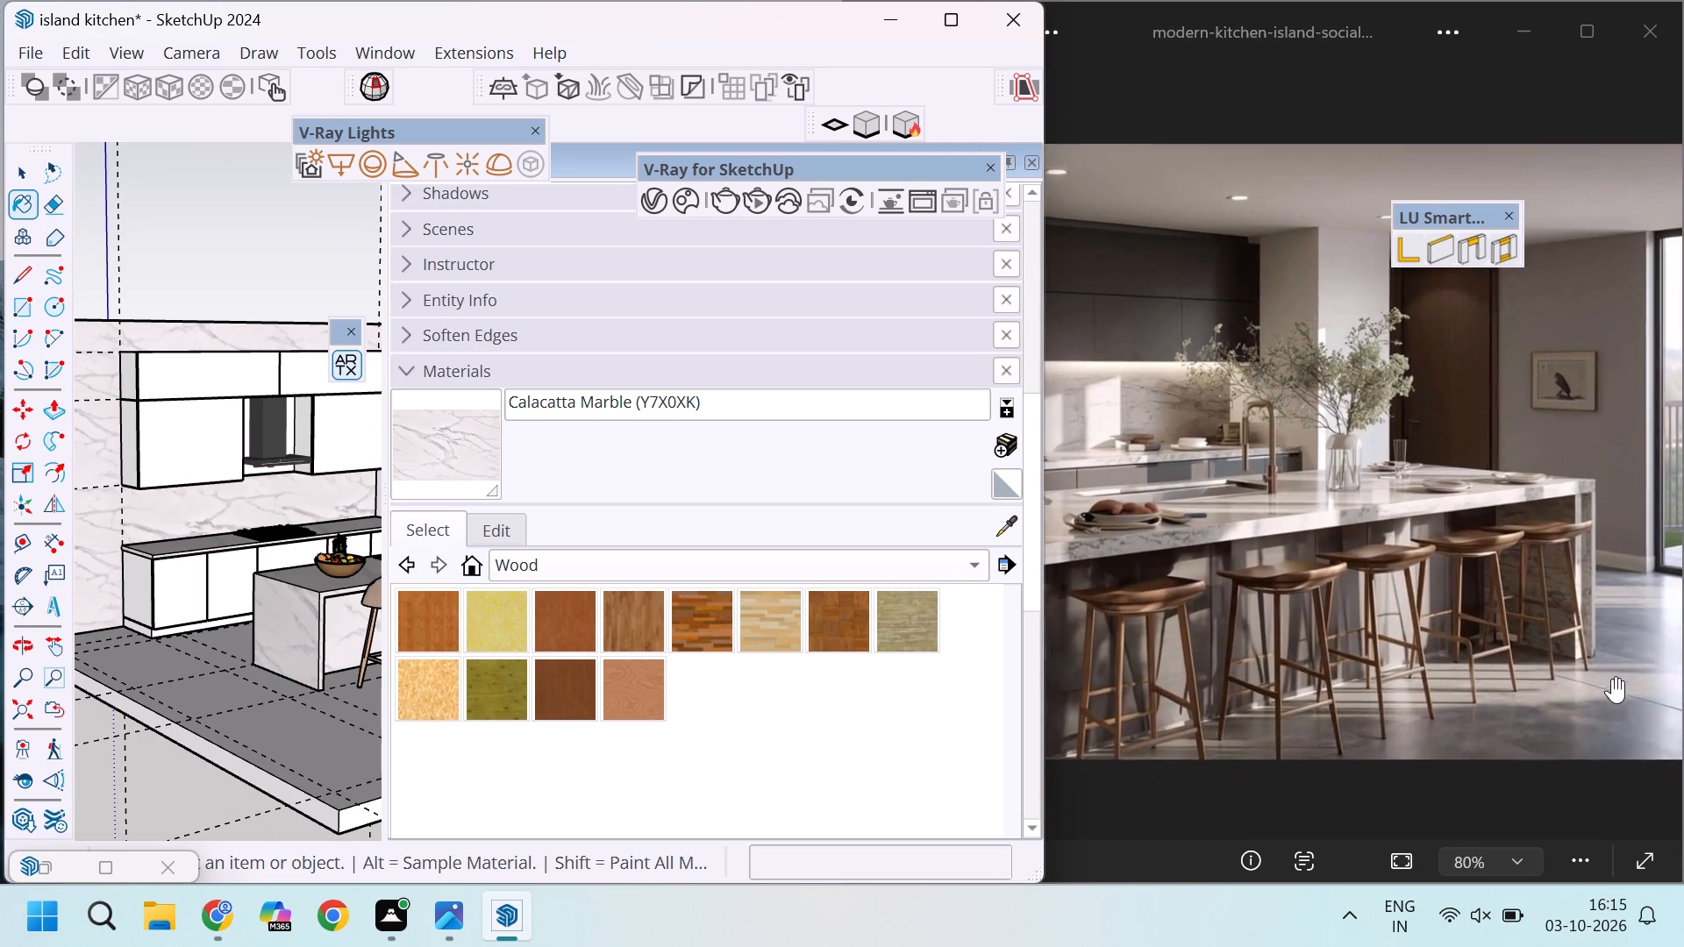
scroll(1570, 670, down, 2)
scroll(1608, 699, up, 4)
scroll(1583, 729, down, 3)
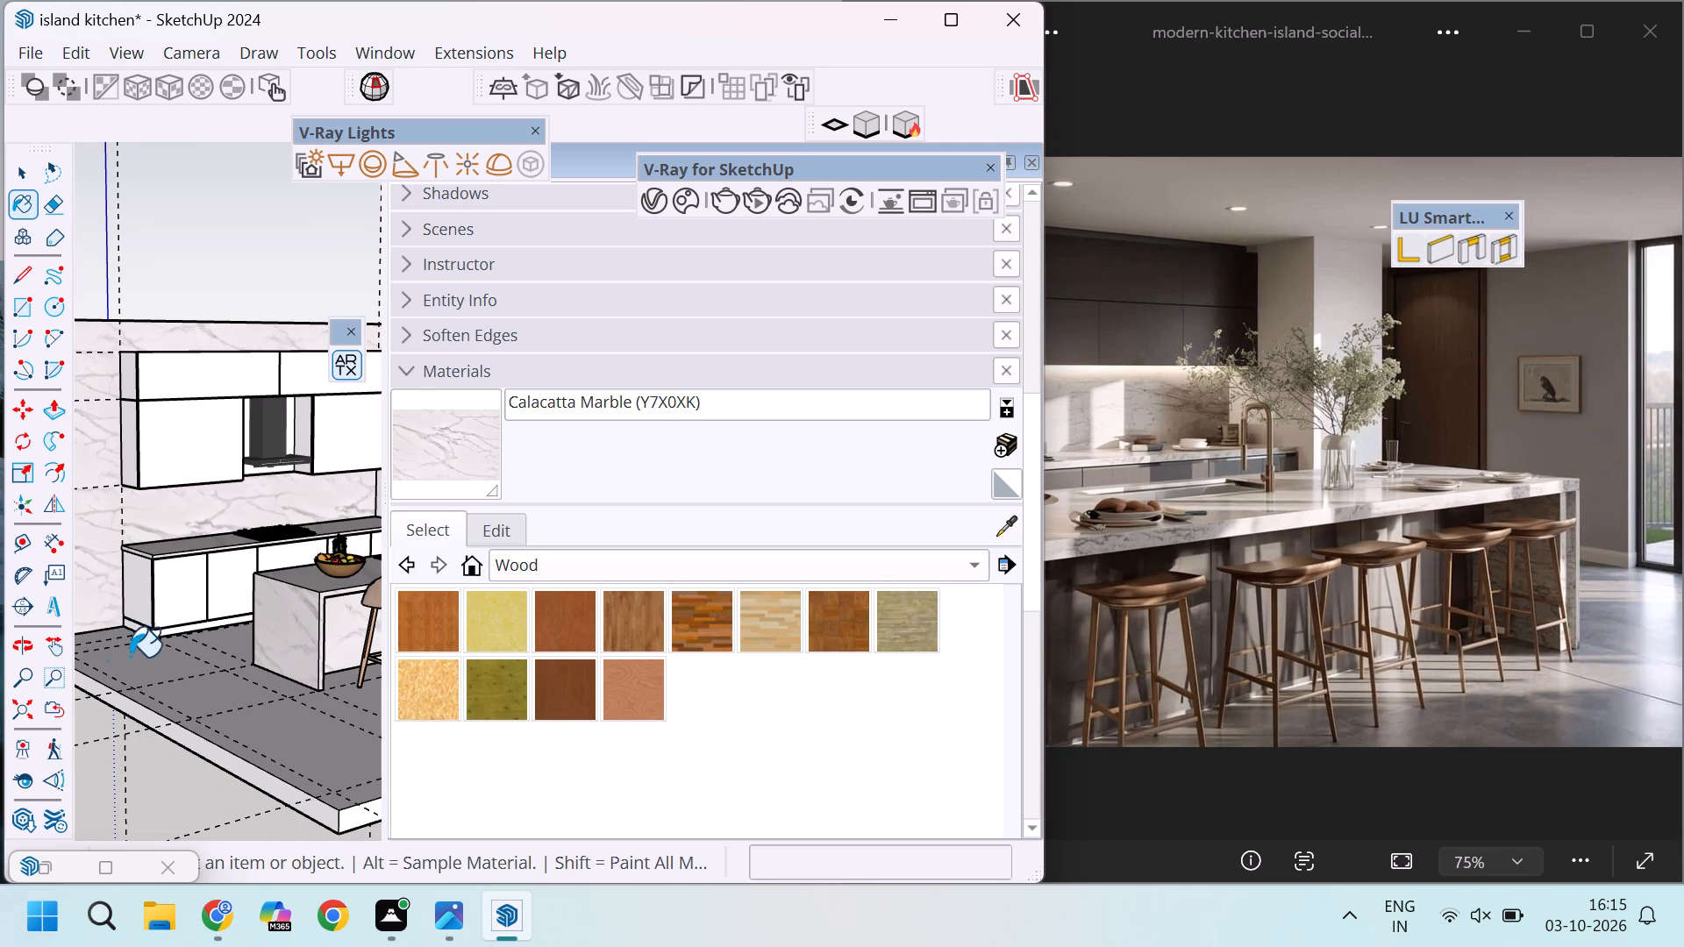
scroll(161, 641, up, 17)
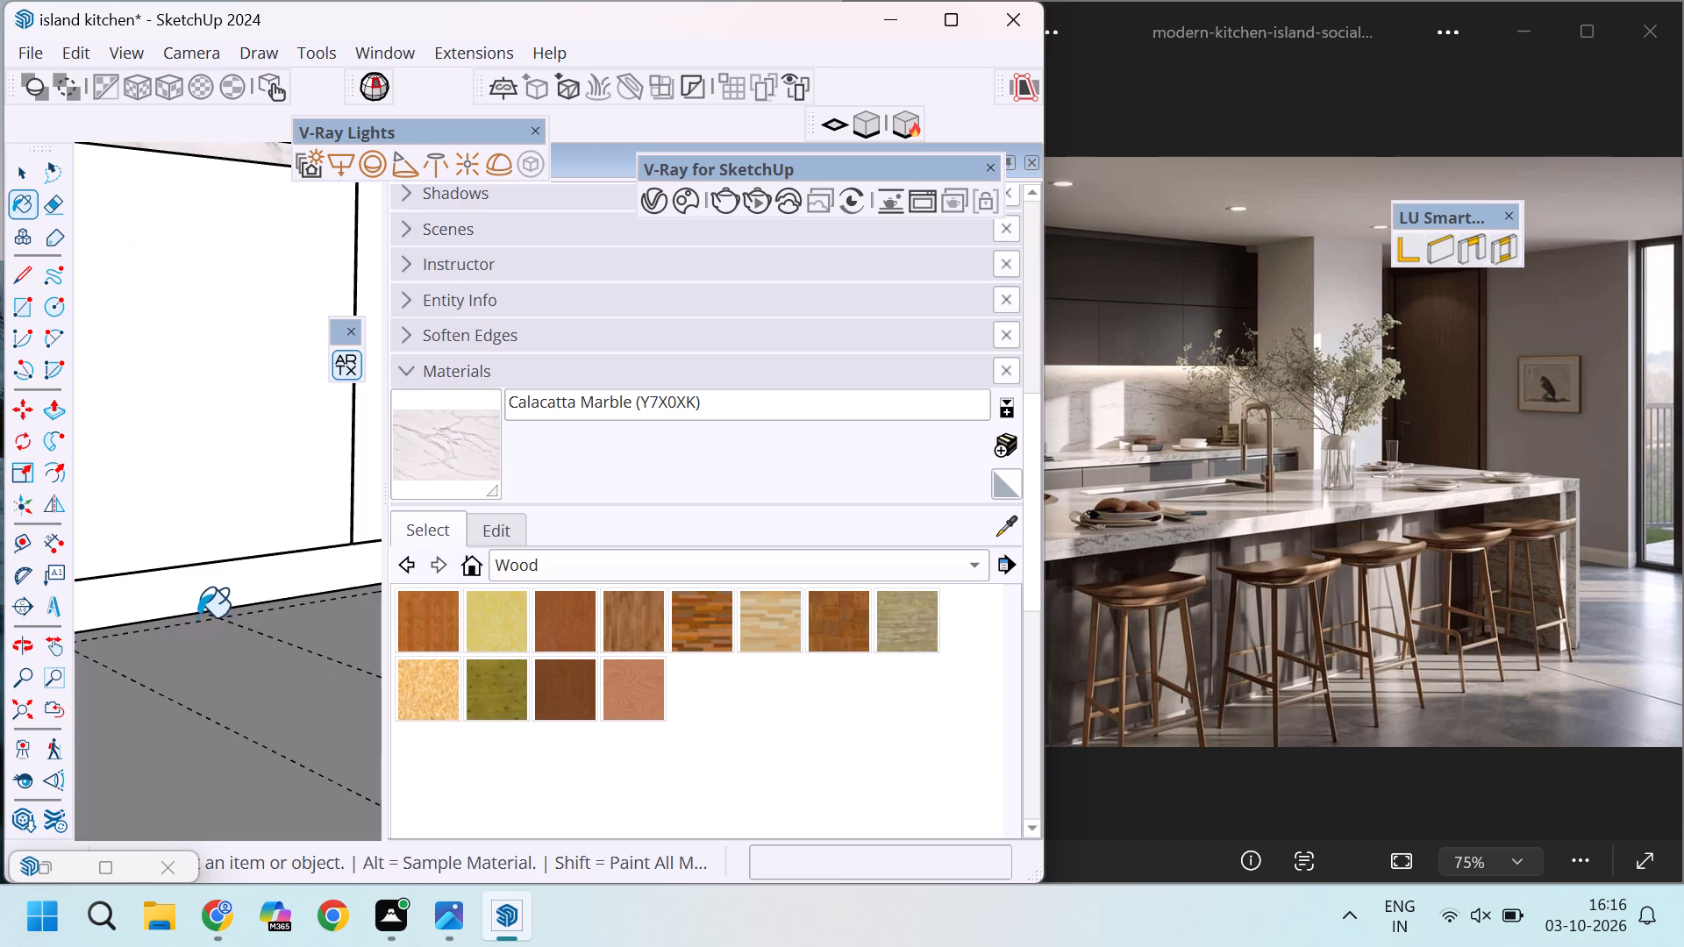
click(223, 593)
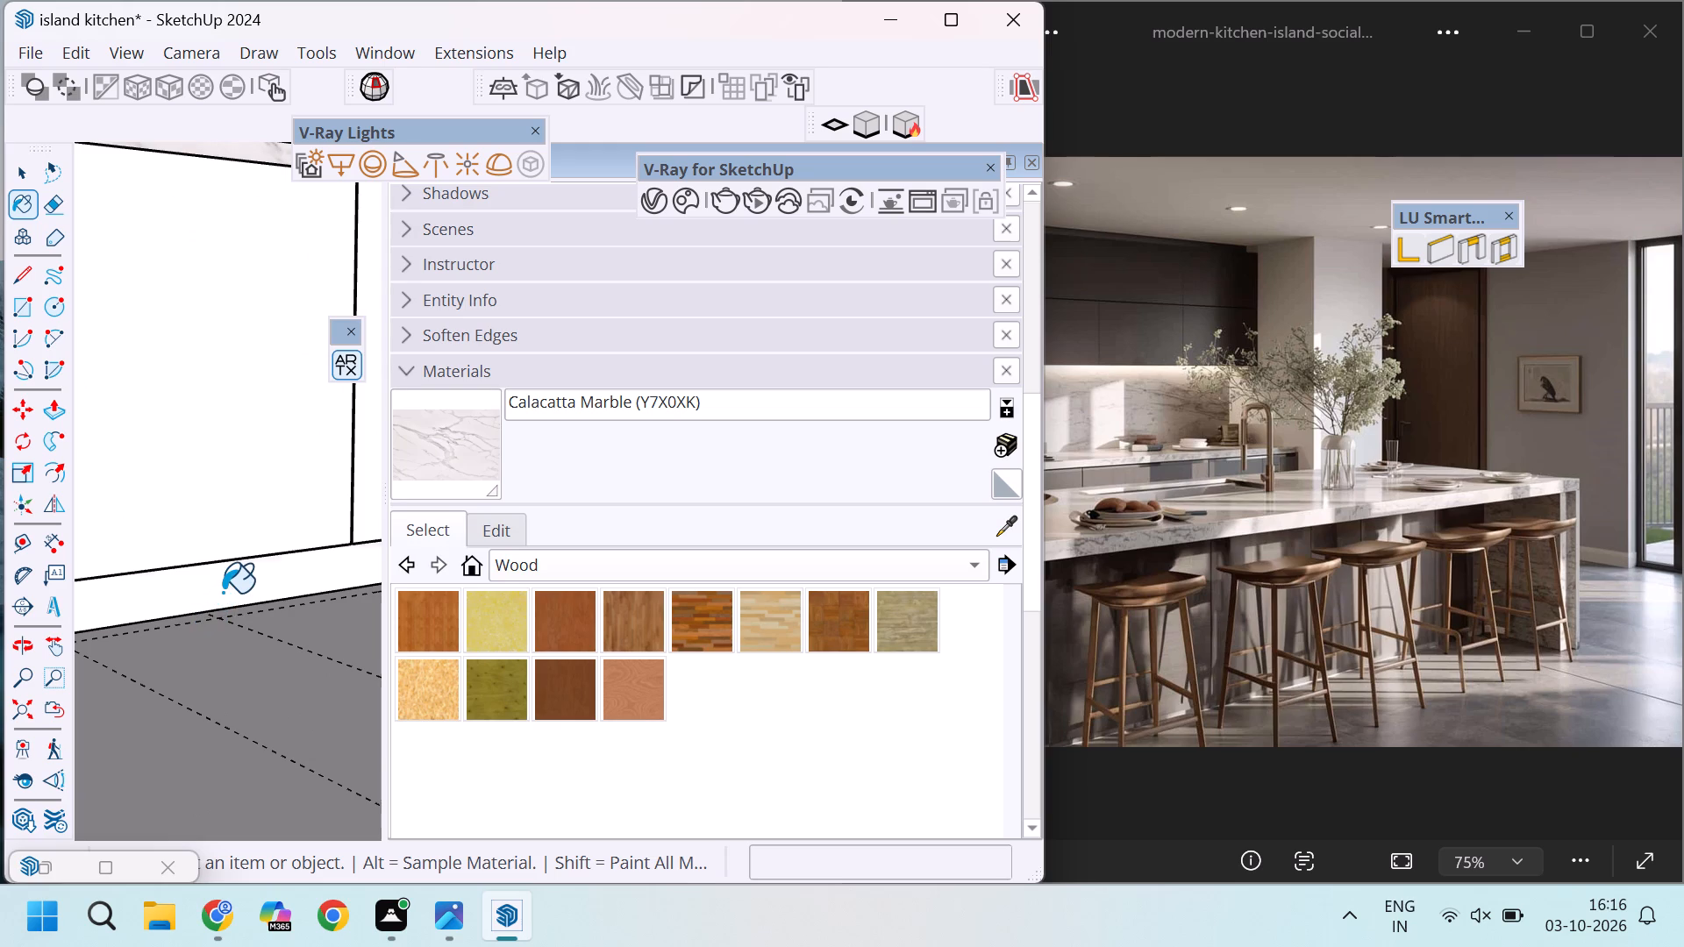
scroll(223, 593, down, 17)
scroll(238, 578, down, 10)
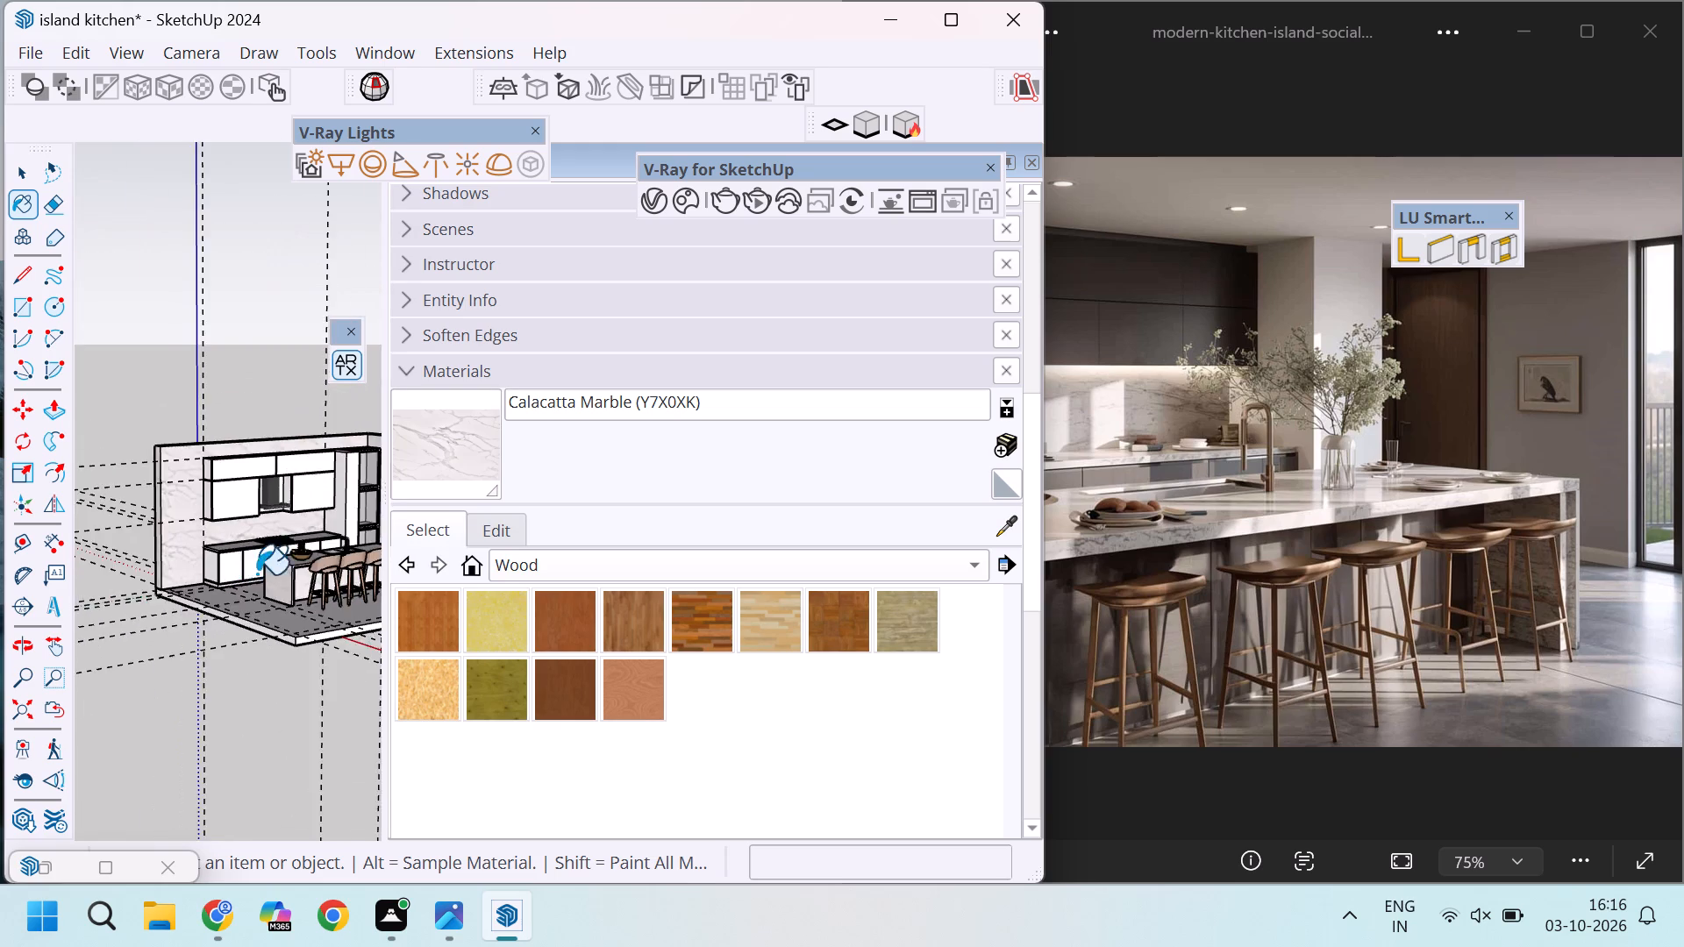
scroll(325, 542, up, 4)
scroll(306, 537, down, 10)
scroll(253, 521, up, 9)
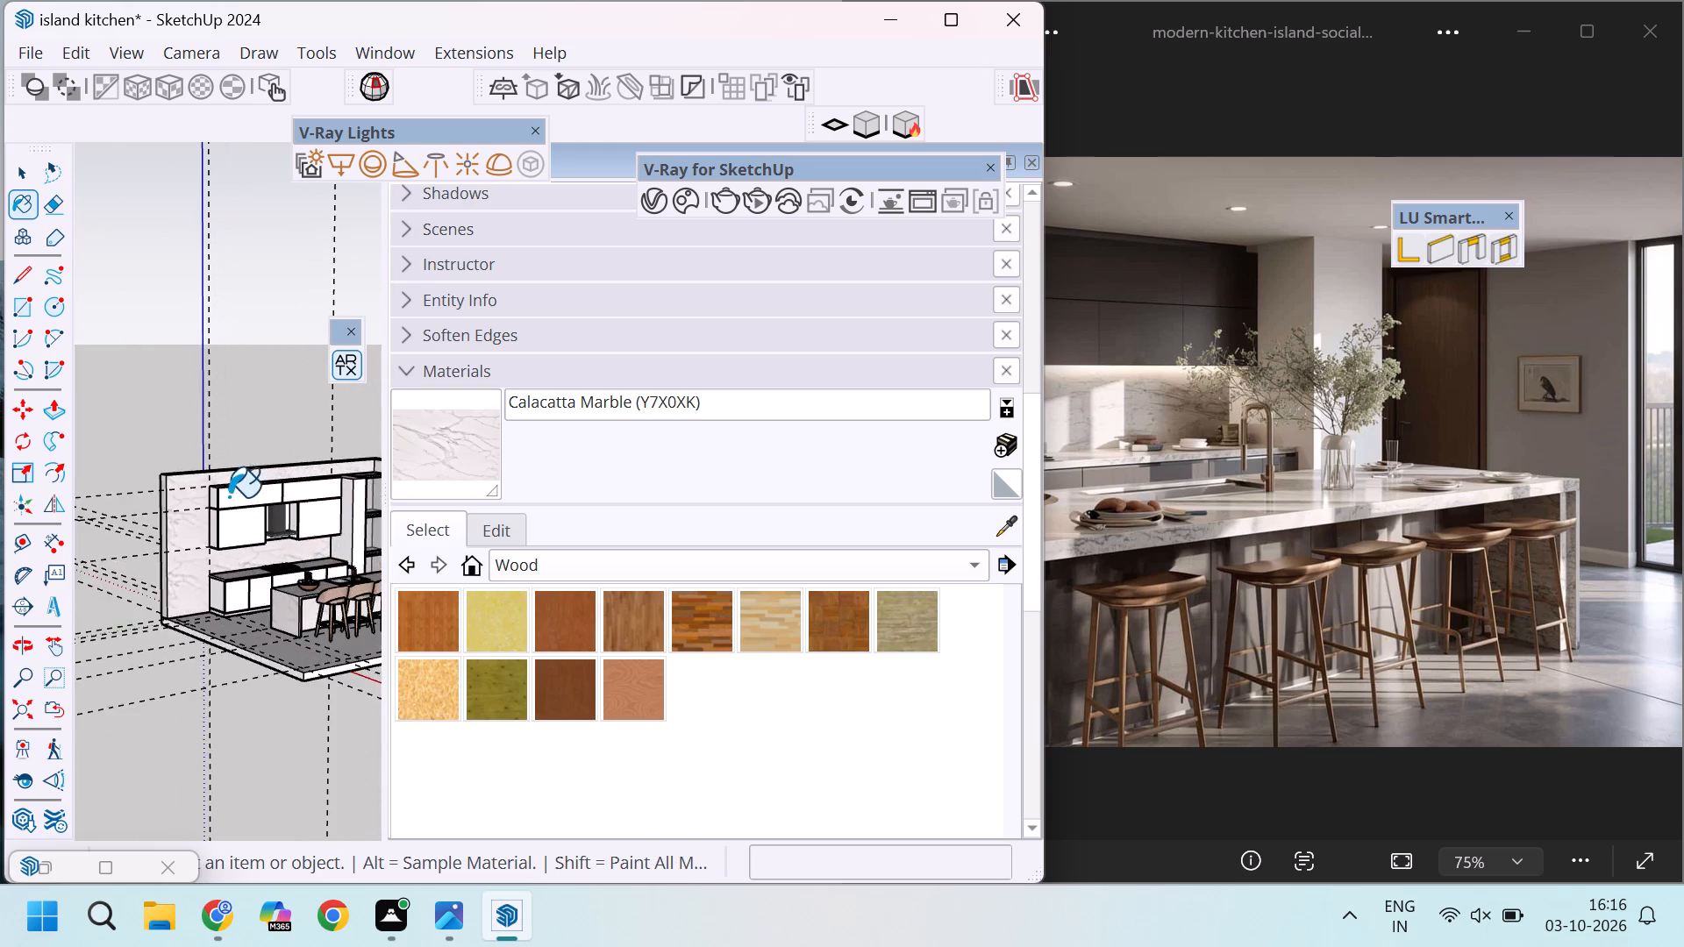
Leave the Paint Bucket and narrow the materials tray to give the model view more width.
scroll(229, 497, up, 7)
key(space)
scroll(245, 519, down, 4)
scroll(275, 572, up, 4)
scroll(262, 566, down, 5)
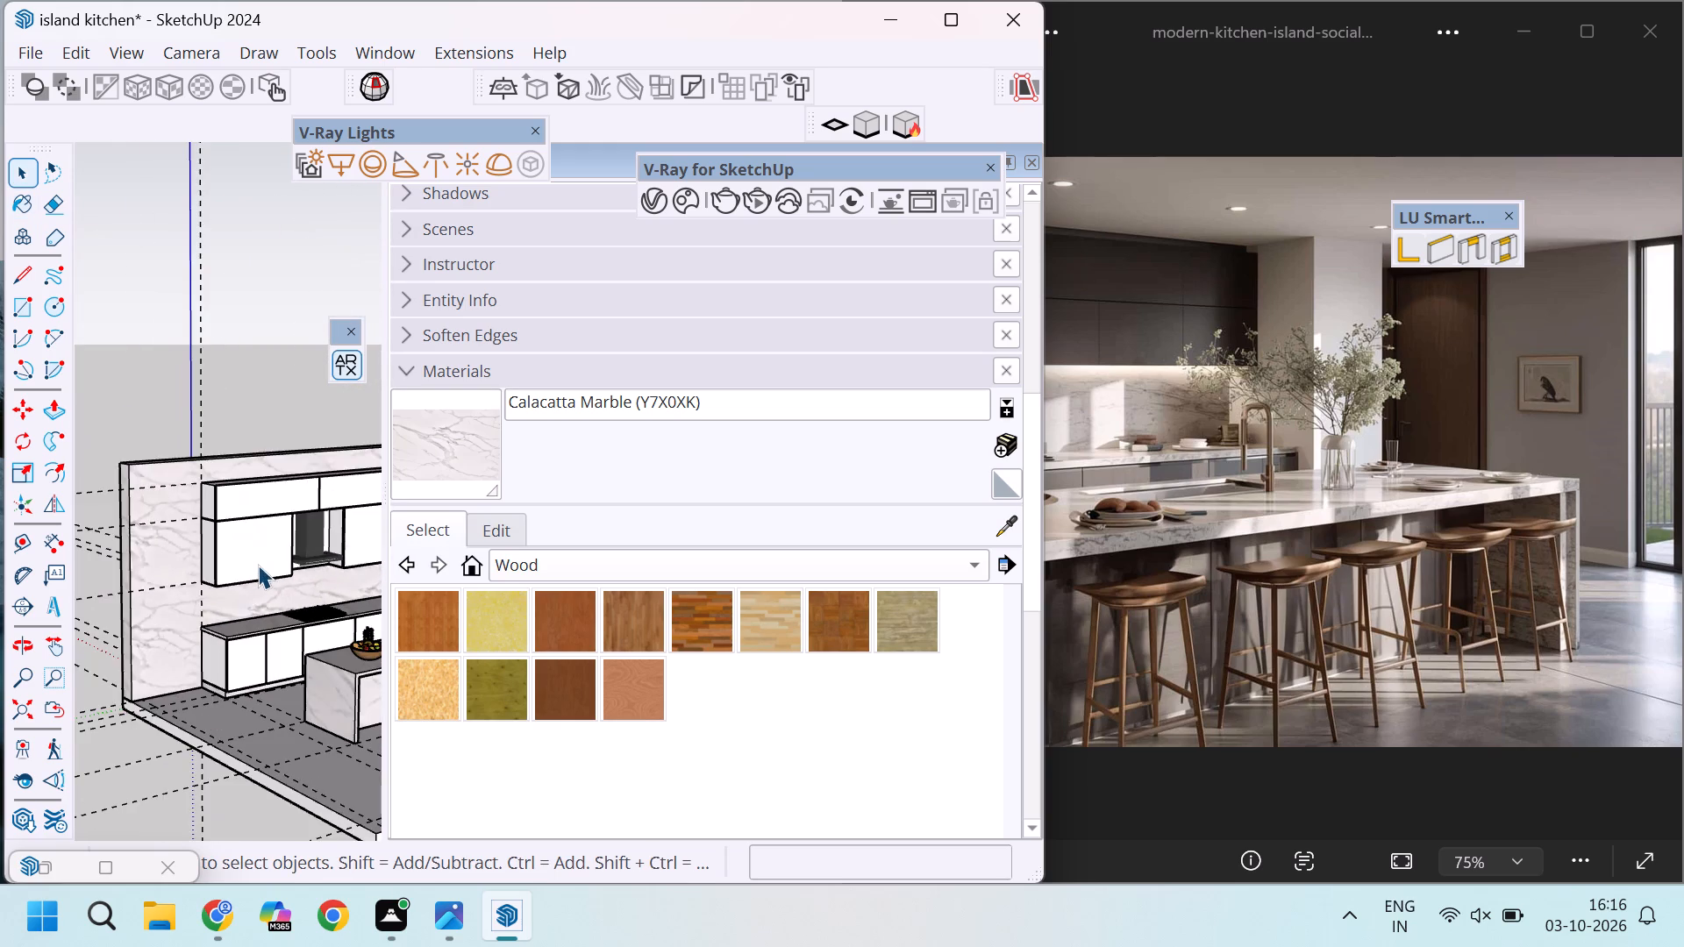
scroll(258, 565, down, 3)
scroll(261, 611, up, 3)
scroll(261, 611, down, 2)
scroll(261, 611, up, 3)
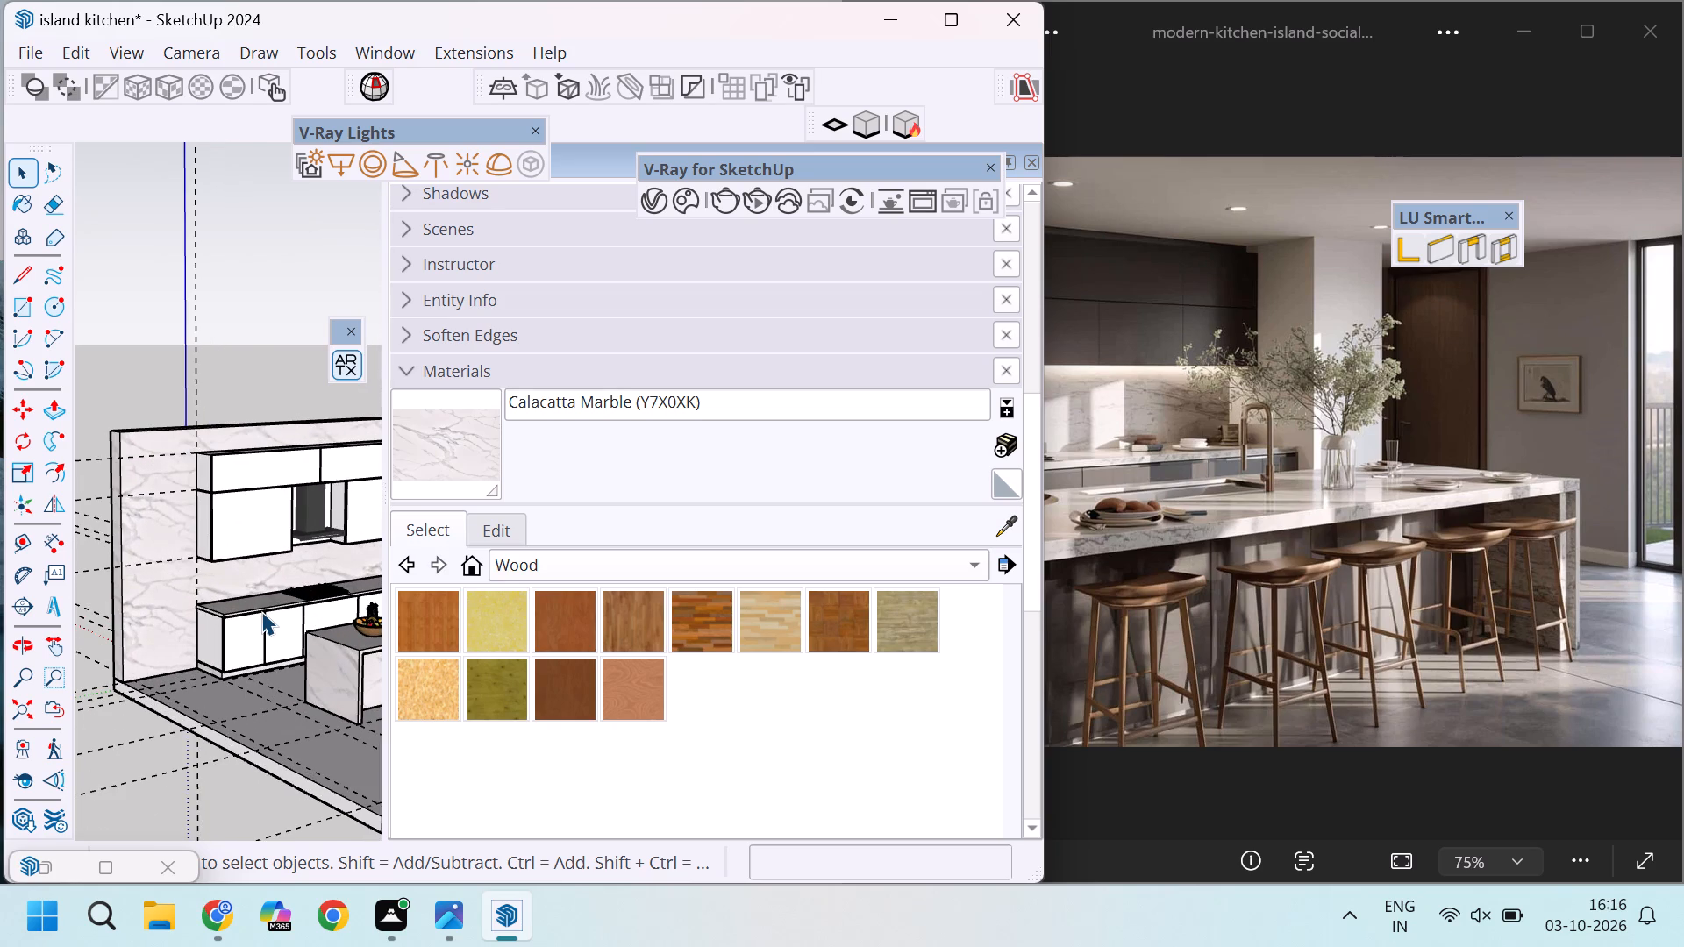
drag(385, 495, 508, 507)
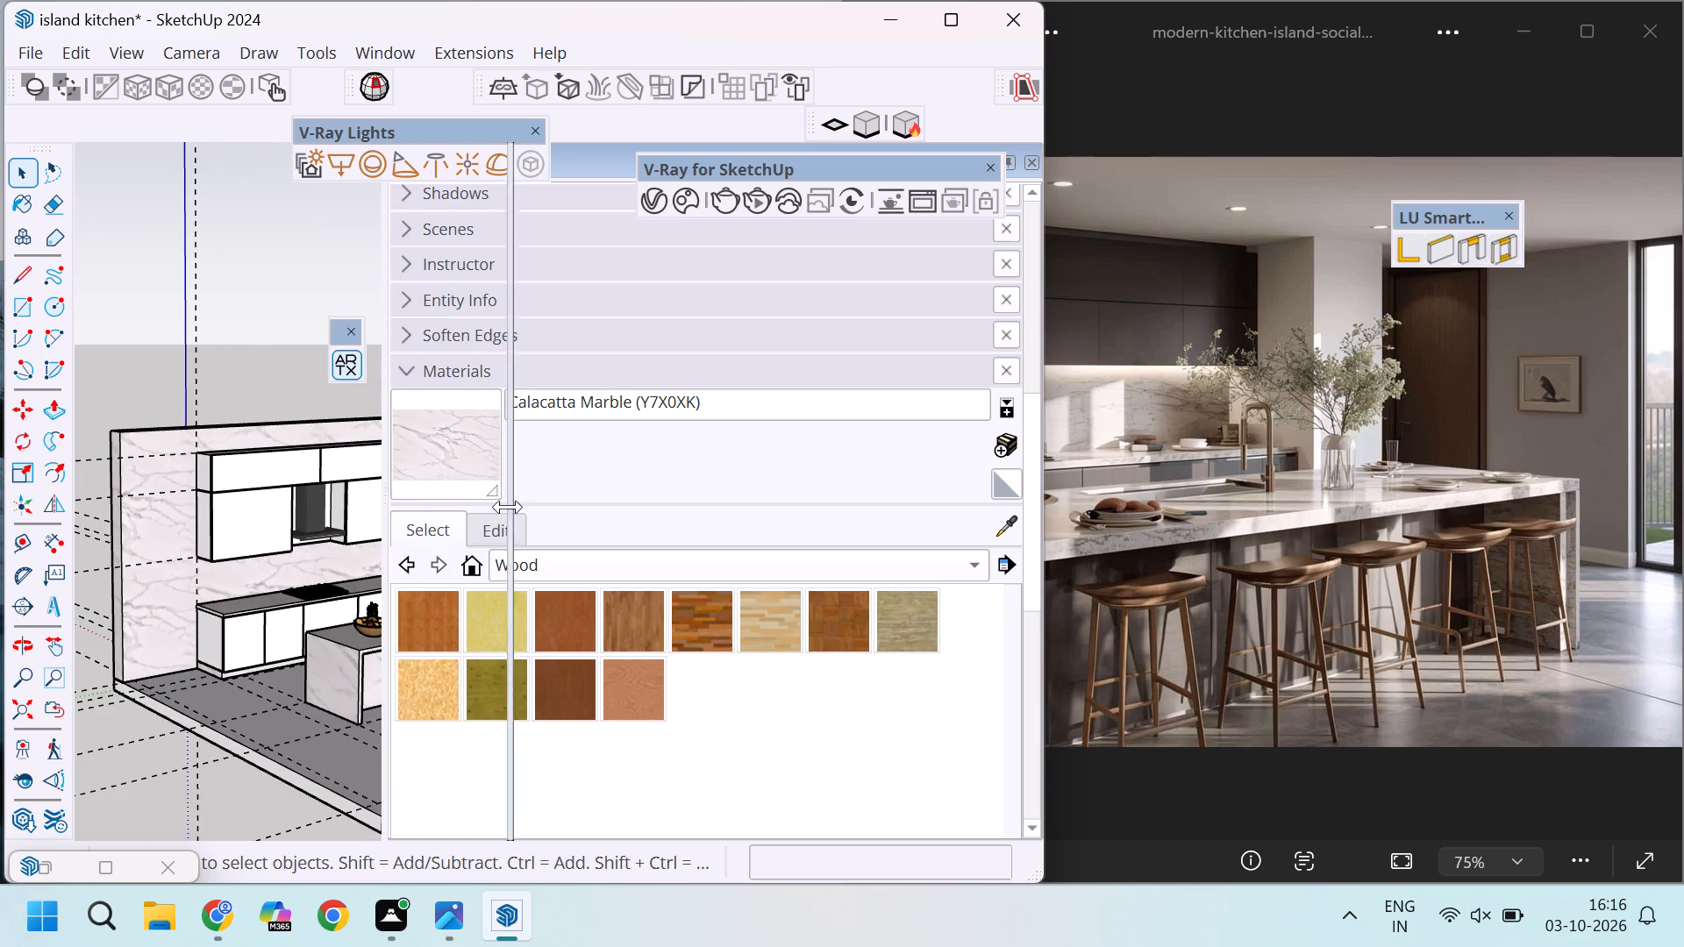
drag(508, 507, 679, 507)
Inspect the Calacatta Marble backsplash around the range hood, upper cabinets and back-wall worktop.
scroll(410, 532, down, 3)
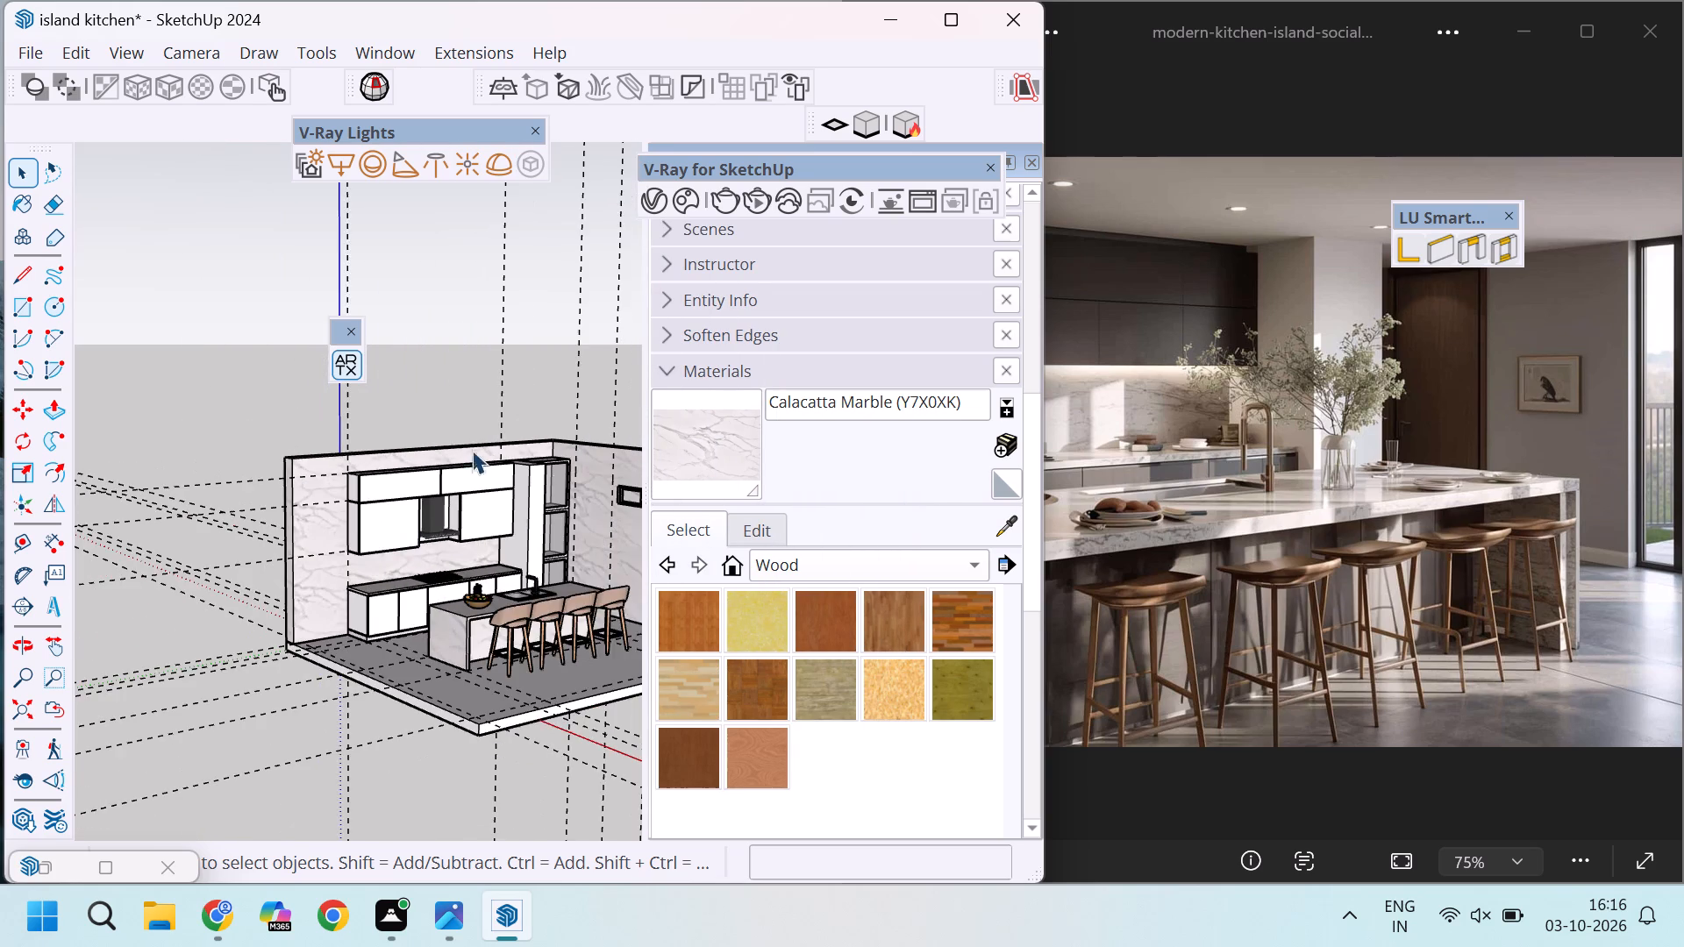
scroll(477, 435, up, 8)
scroll(342, 596, down, 8)
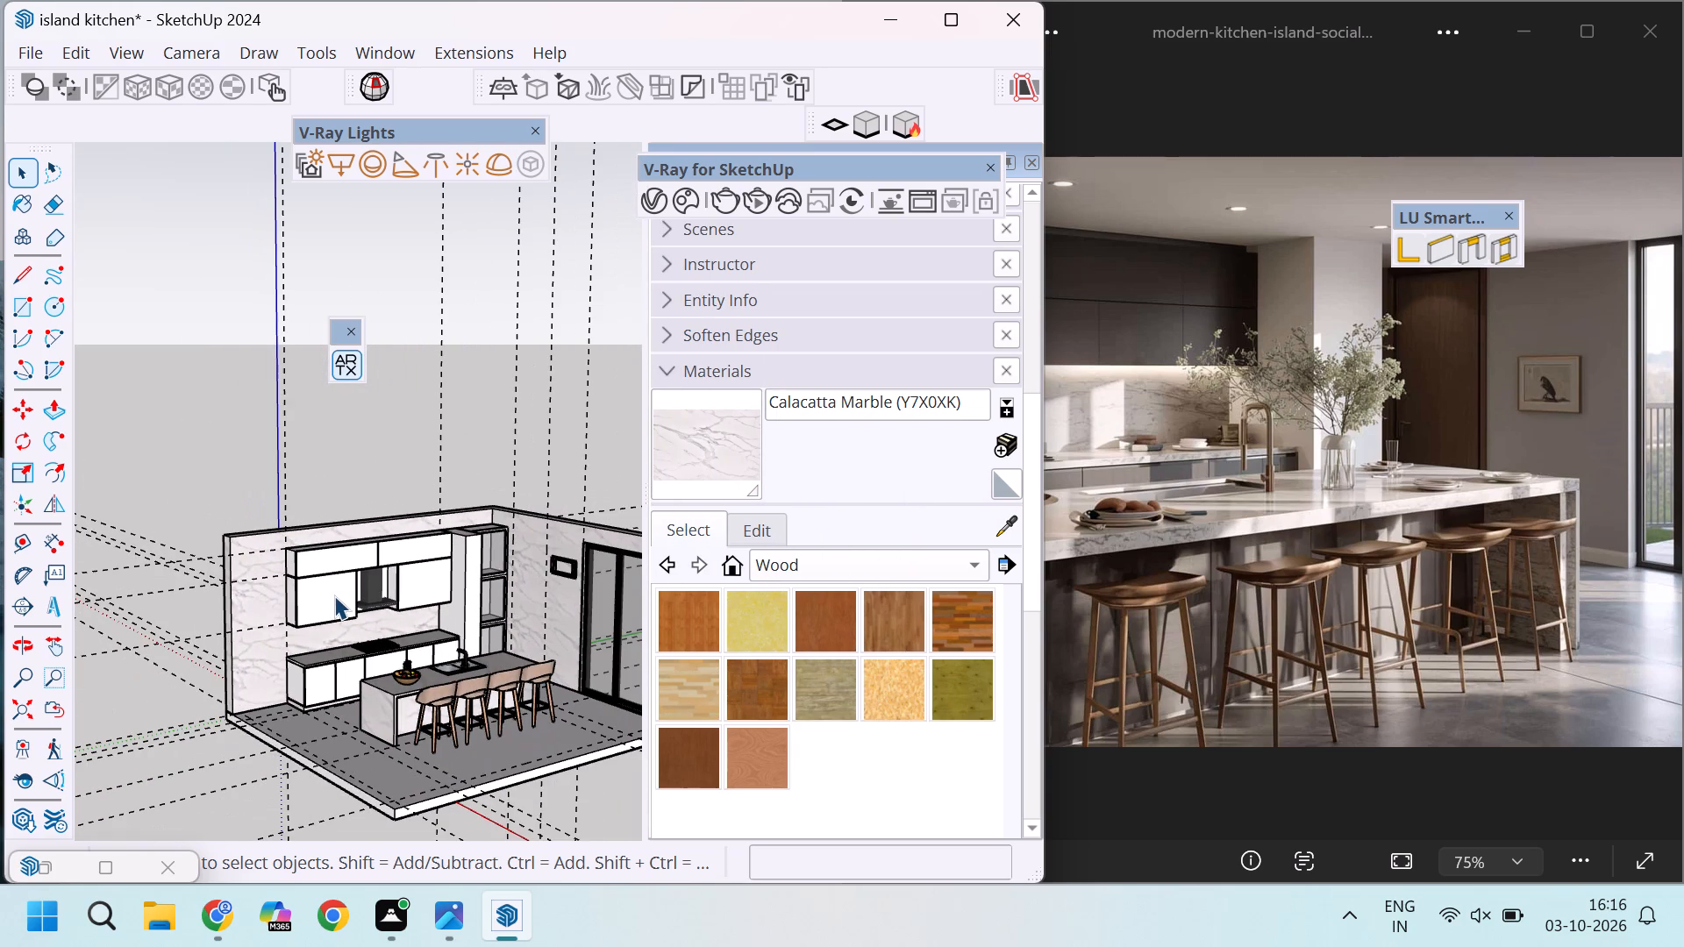
scroll(385, 579, up, 13)
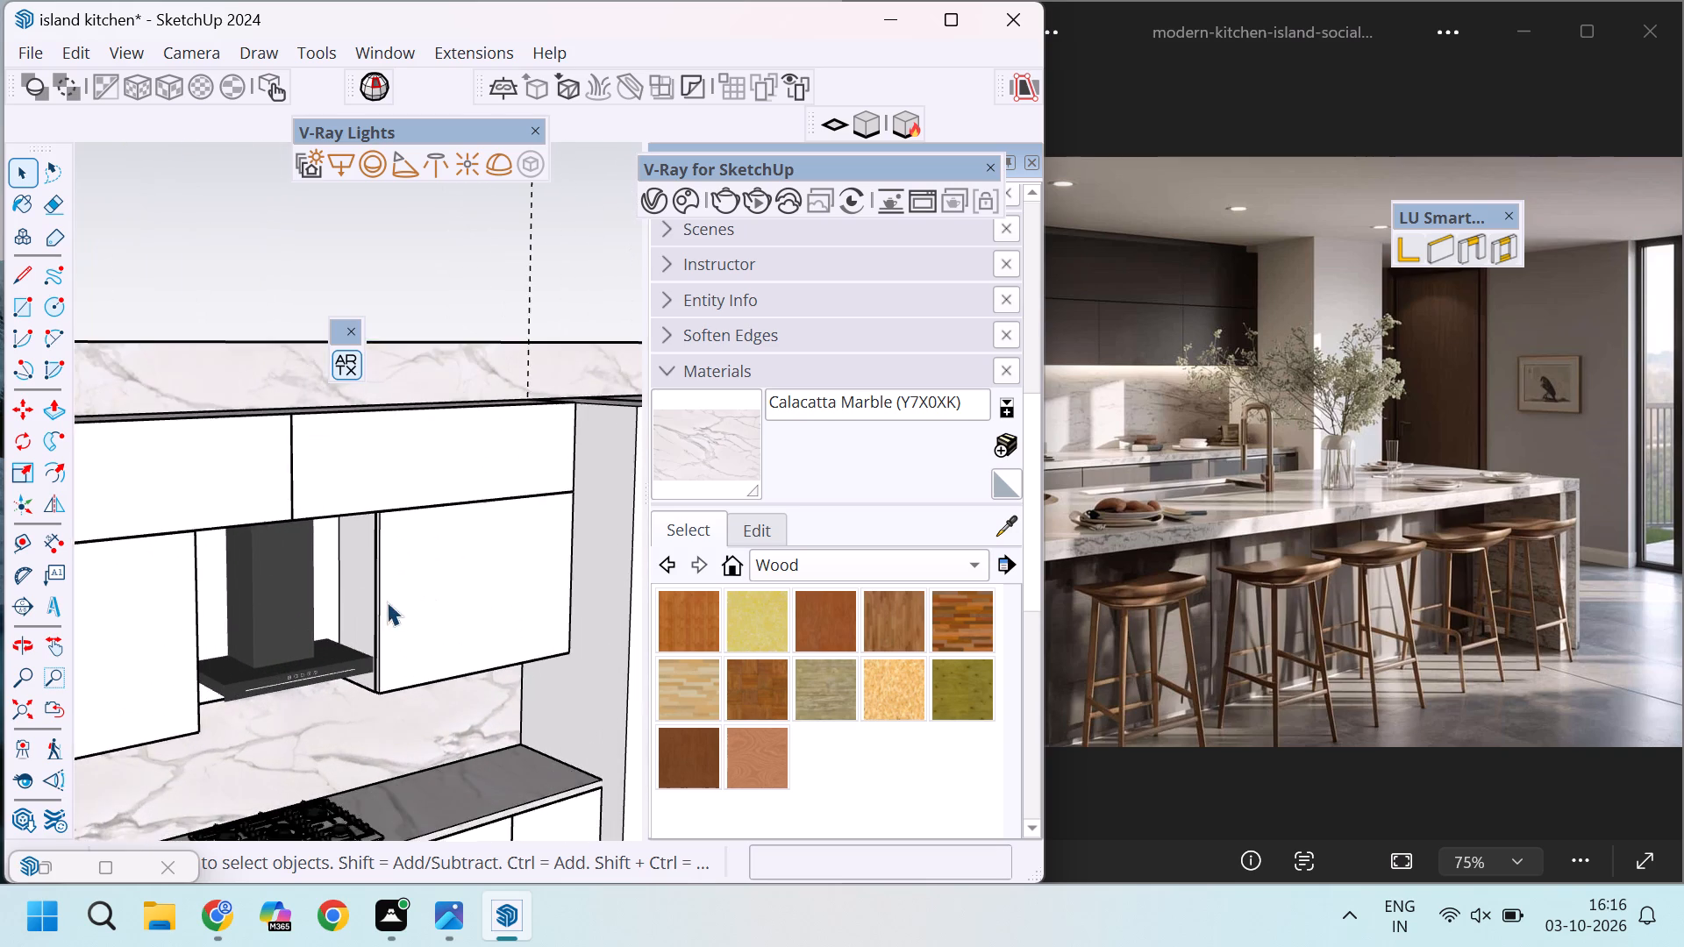
scroll(383, 612, up, 3)
scroll(348, 725, up, 5)
middle_drag(355, 684, 296, 653)
scroll(308, 653, up, 1)
scroll(313, 657, down, 11)
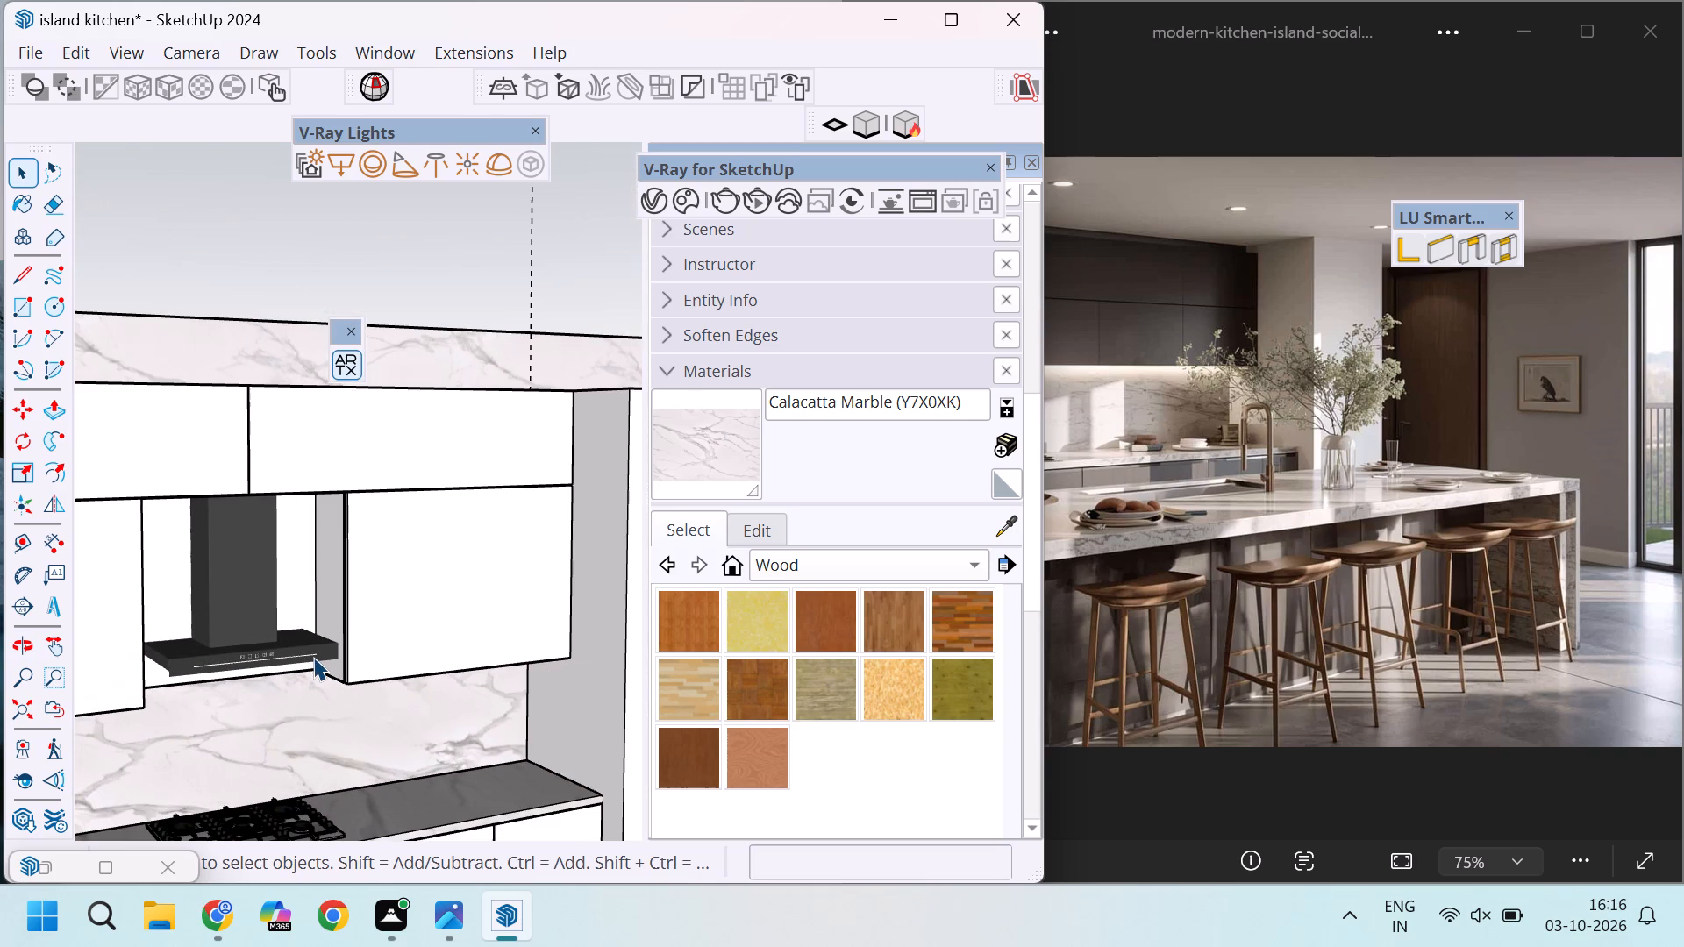
scroll(379, 584, down, 3)
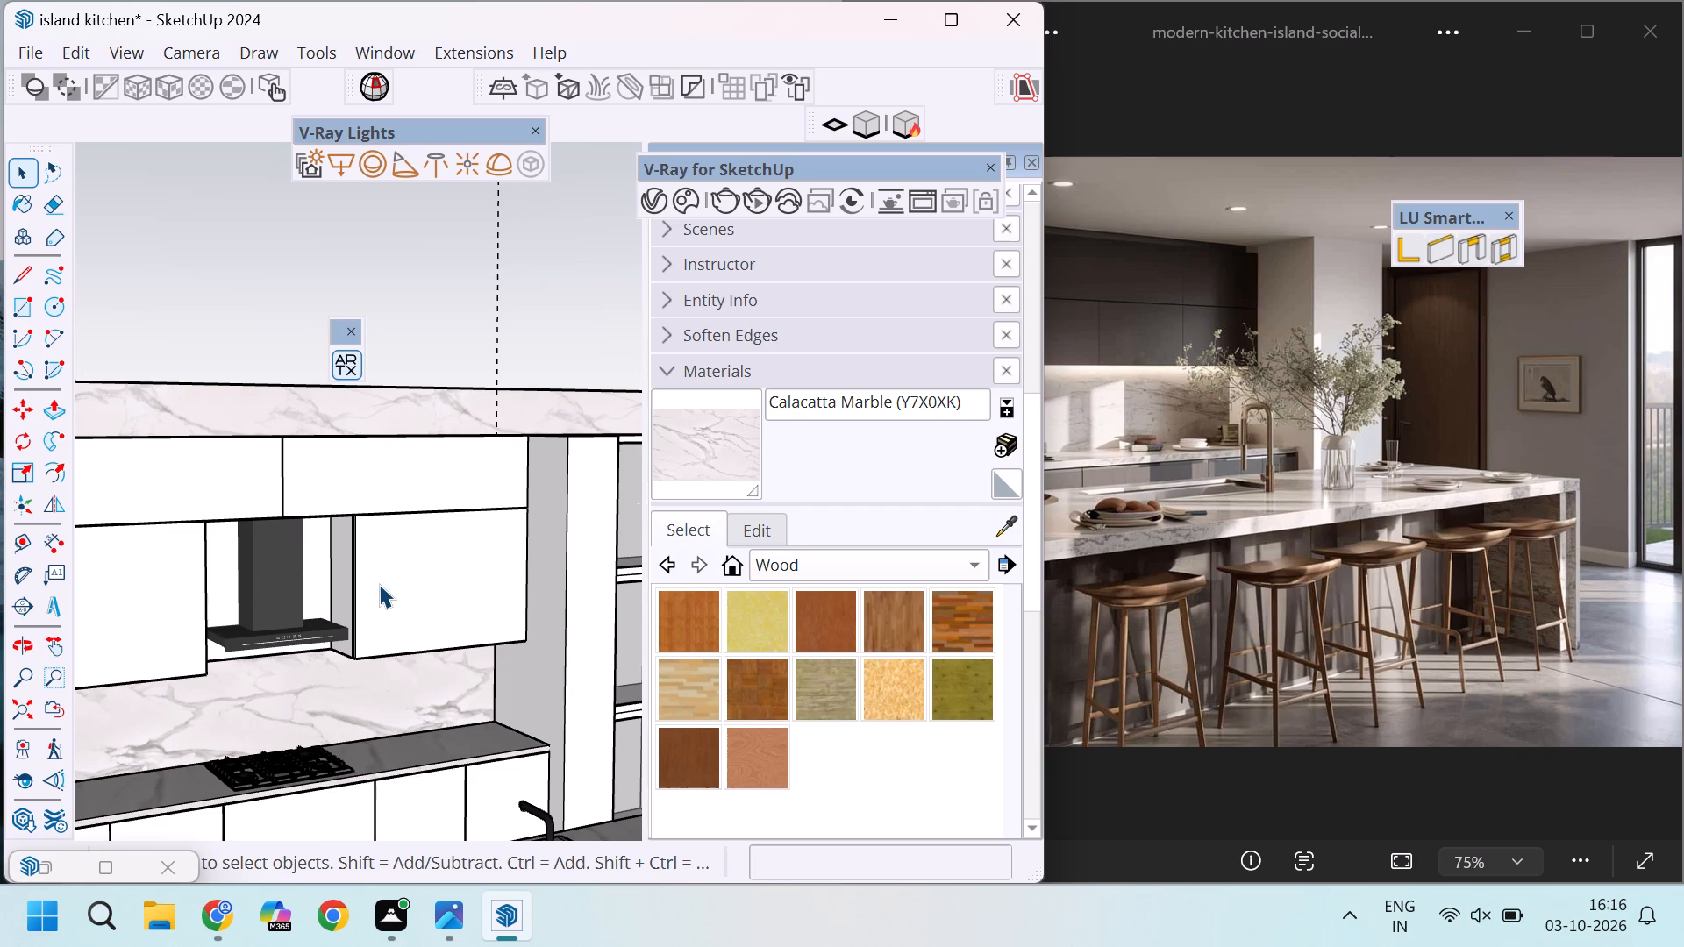
scroll(379, 584, down, 2)
scroll(379, 584, up, 3)
scroll(379, 584, down, 3)
scroll(379, 584, up, 1)
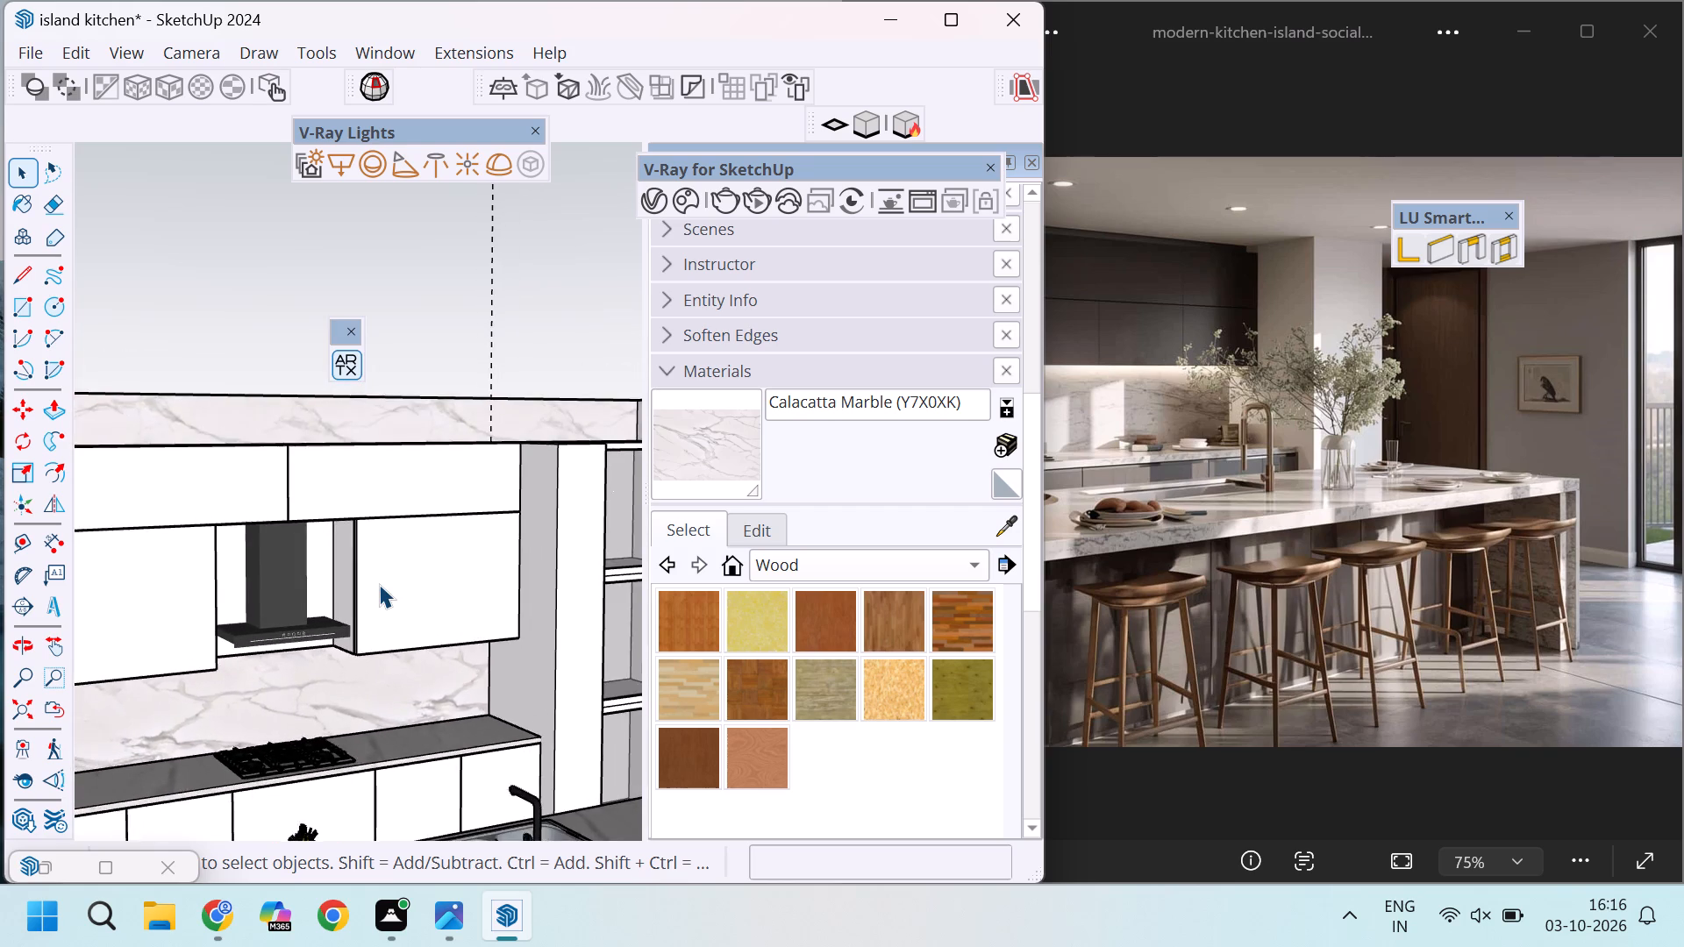
scroll(379, 584, down, 1)
scroll(379, 584, up, 1)
scroll(379, 584, down, 1)
scroll(379, 584, up, 2)
scroll(379, 584, down, 2)
scroll(379, 584, up, 3)
scroll(379, 584, down, 4)
scroll(379, 584, up, 2)
scroll(379, 584, down, 11)
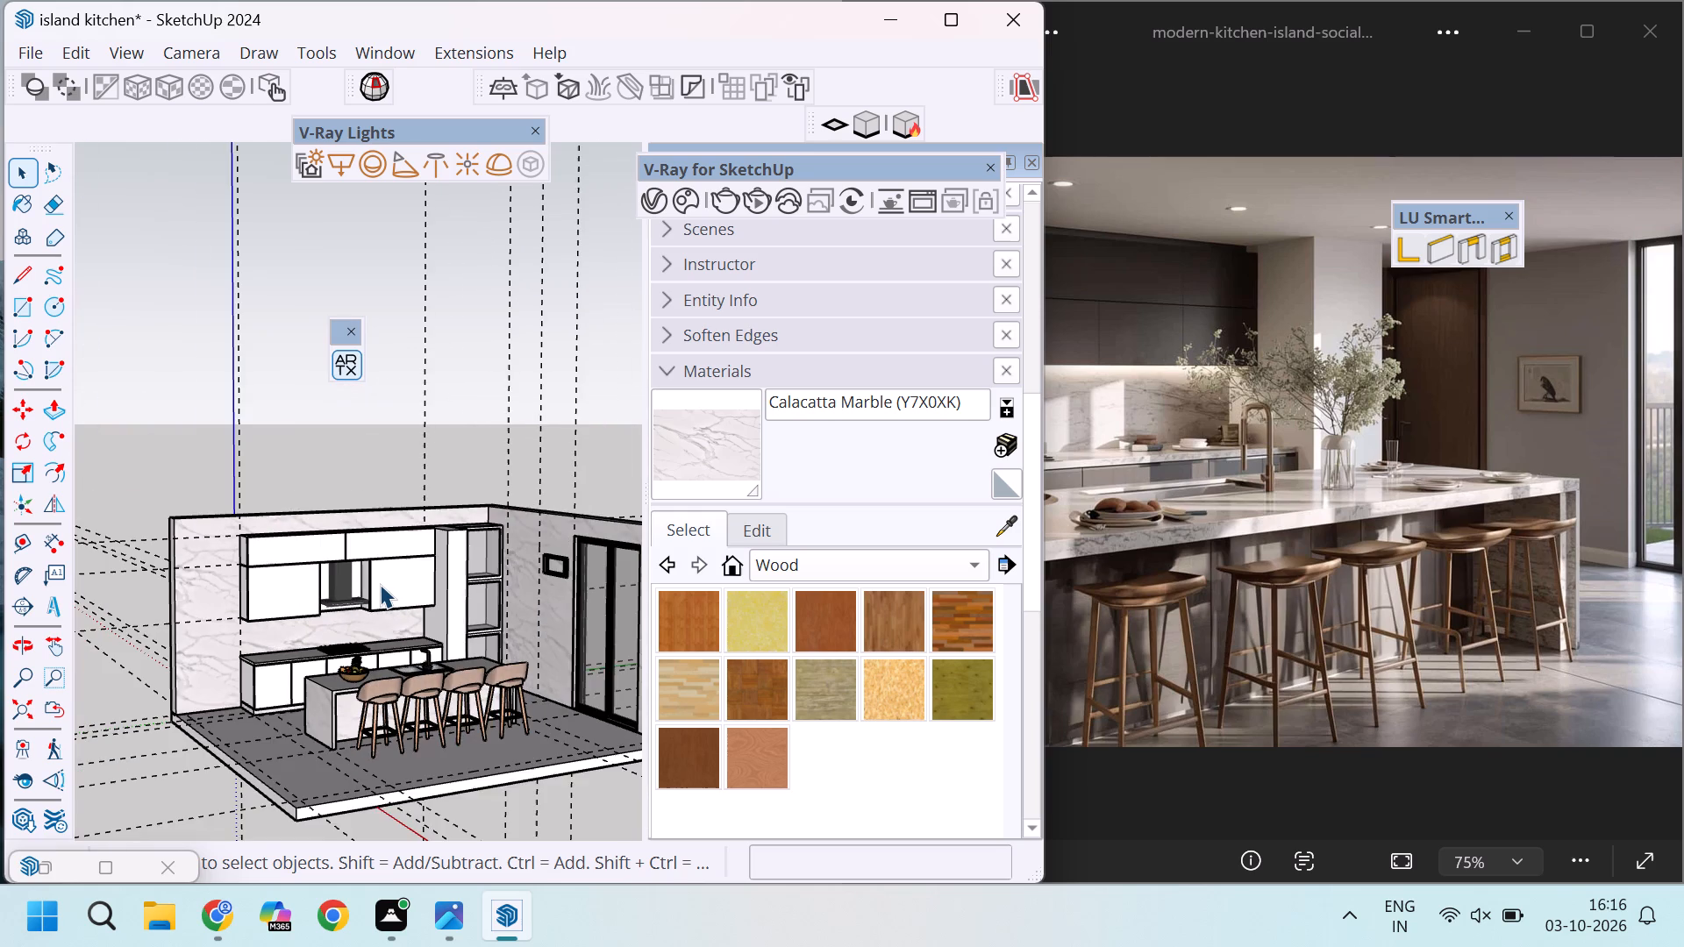
Examine the marble veining on the island worktop around the sink and compare it with the reference photo.
scroll(389, 588, up, 3)
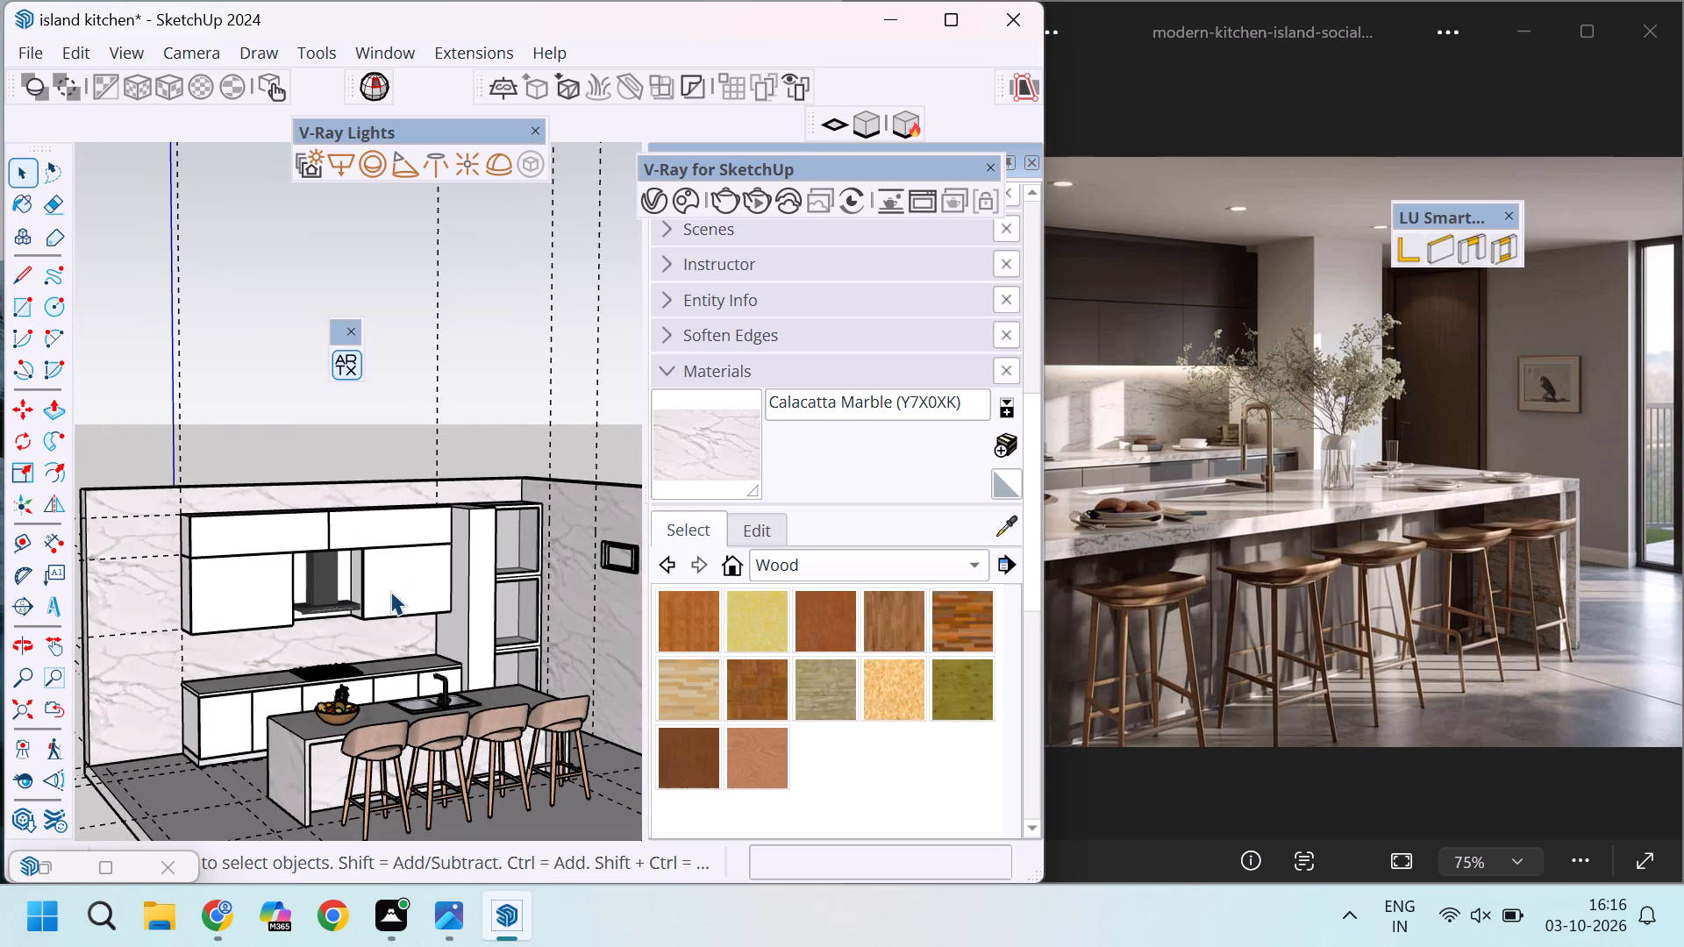
scroll(316, 646, up, 5)
scroll(327, 738, up, 5)
scroll(325, 642, down, 5)
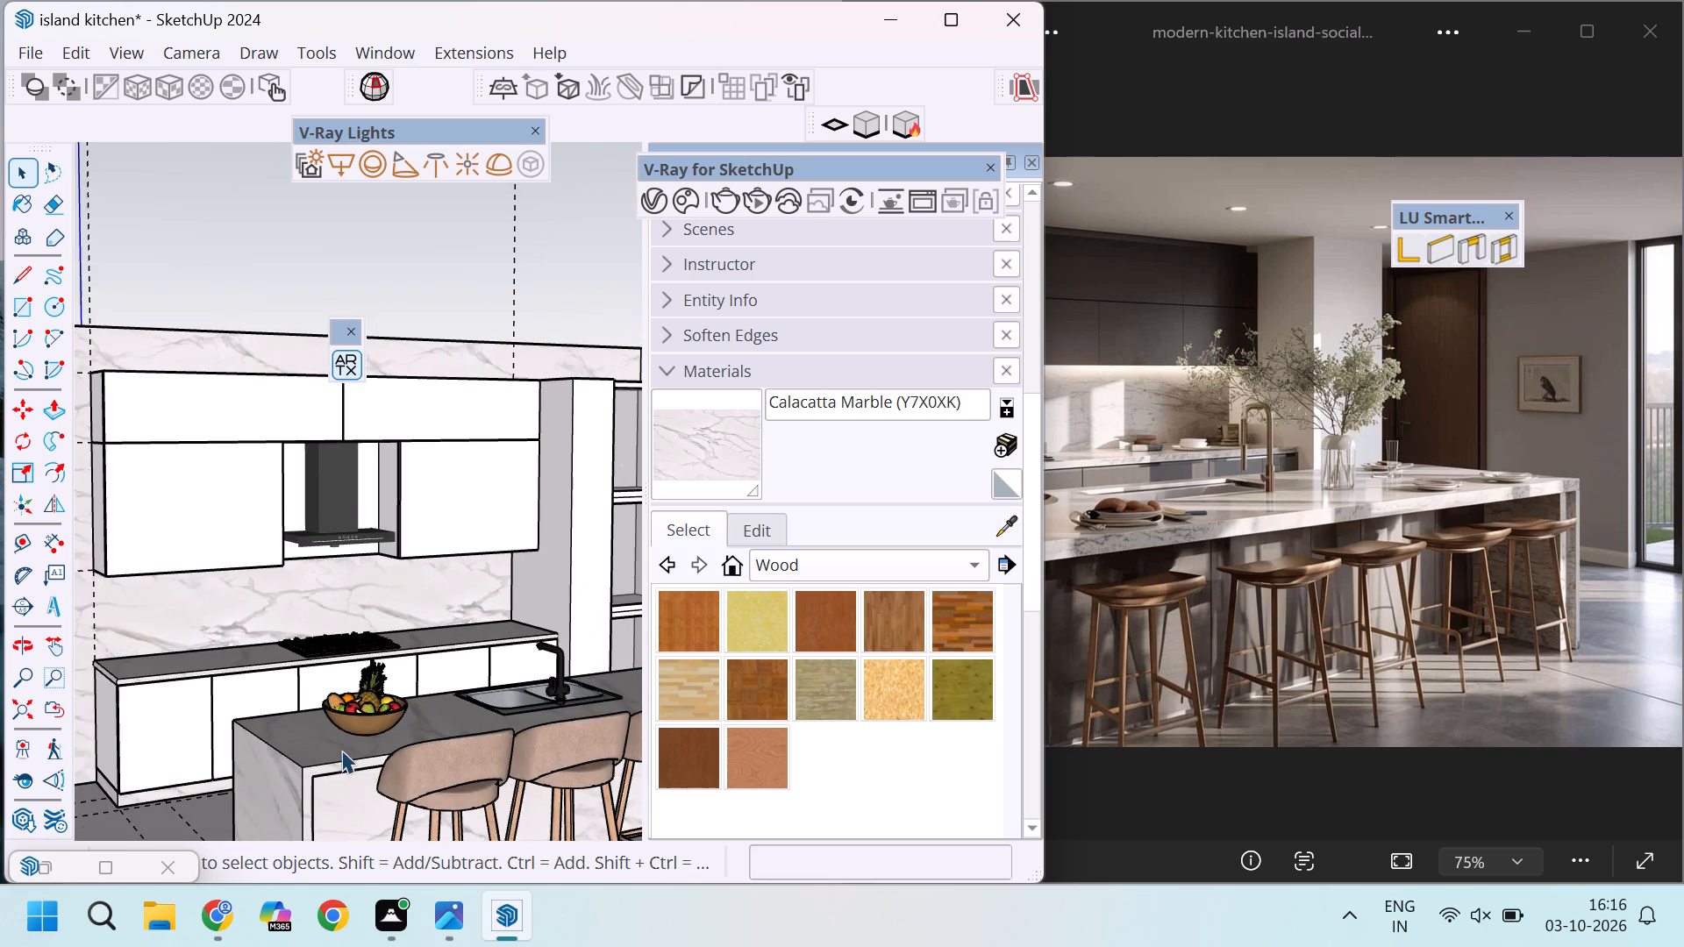
scroll(342, 699, up, 3)
middle_drag(449, 683, 379, 795)
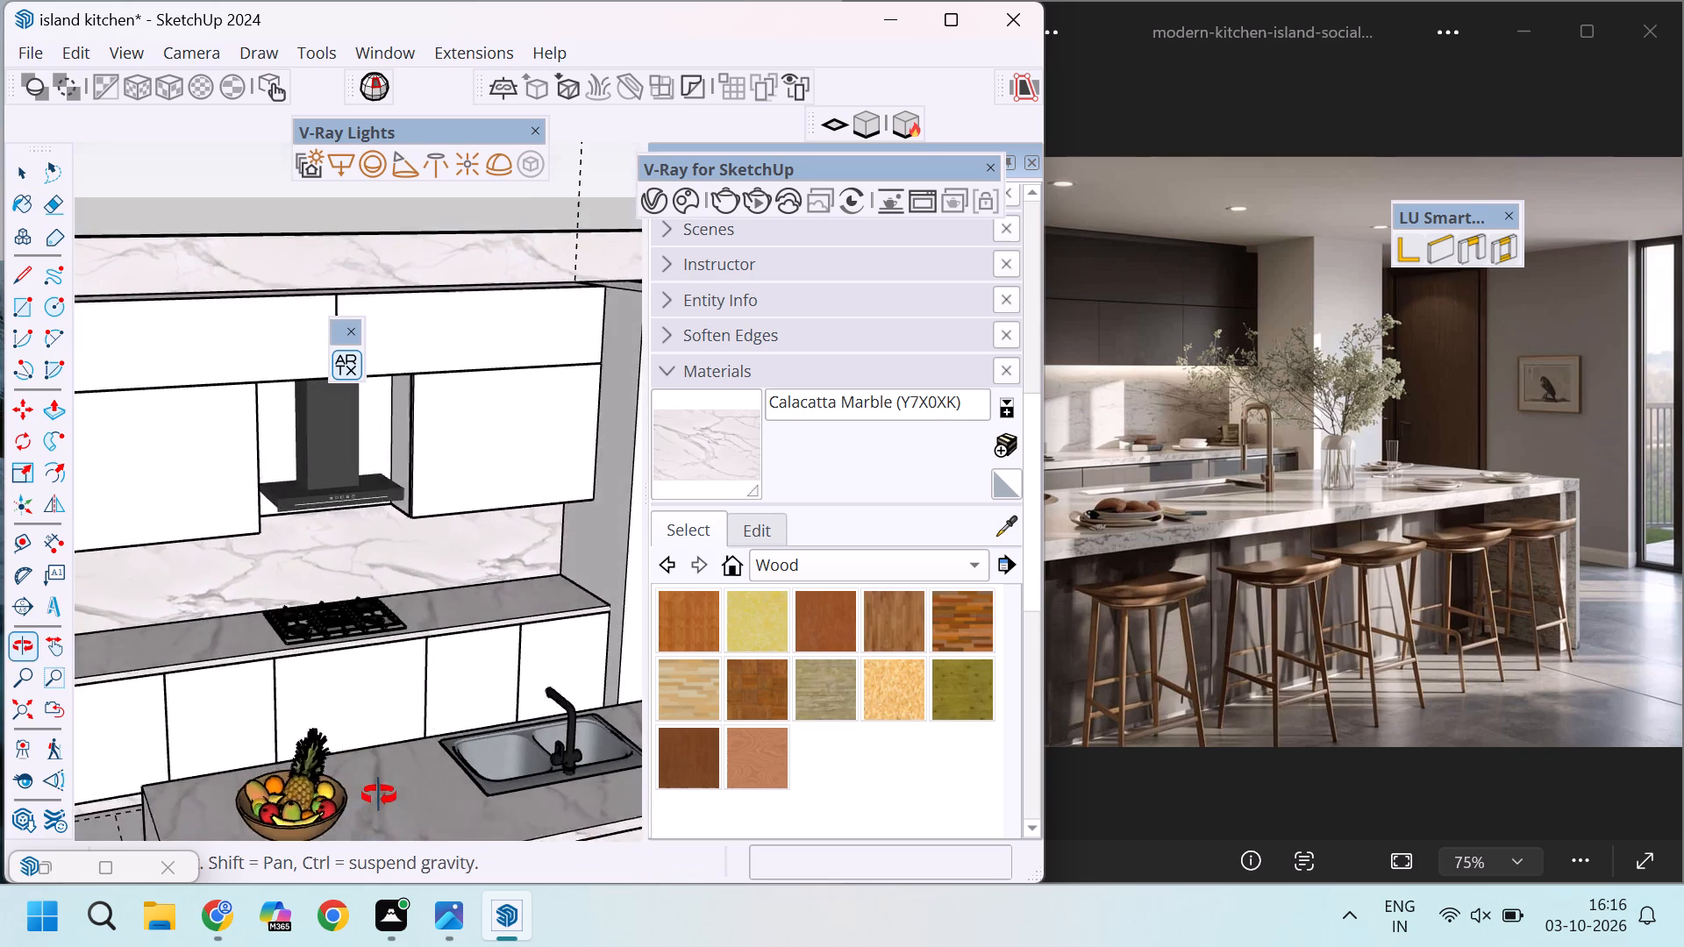
middle_drag(379, 795, 371, 802)
scroll(365, 752, down, 4)
scroll(364, 754, up, 1)
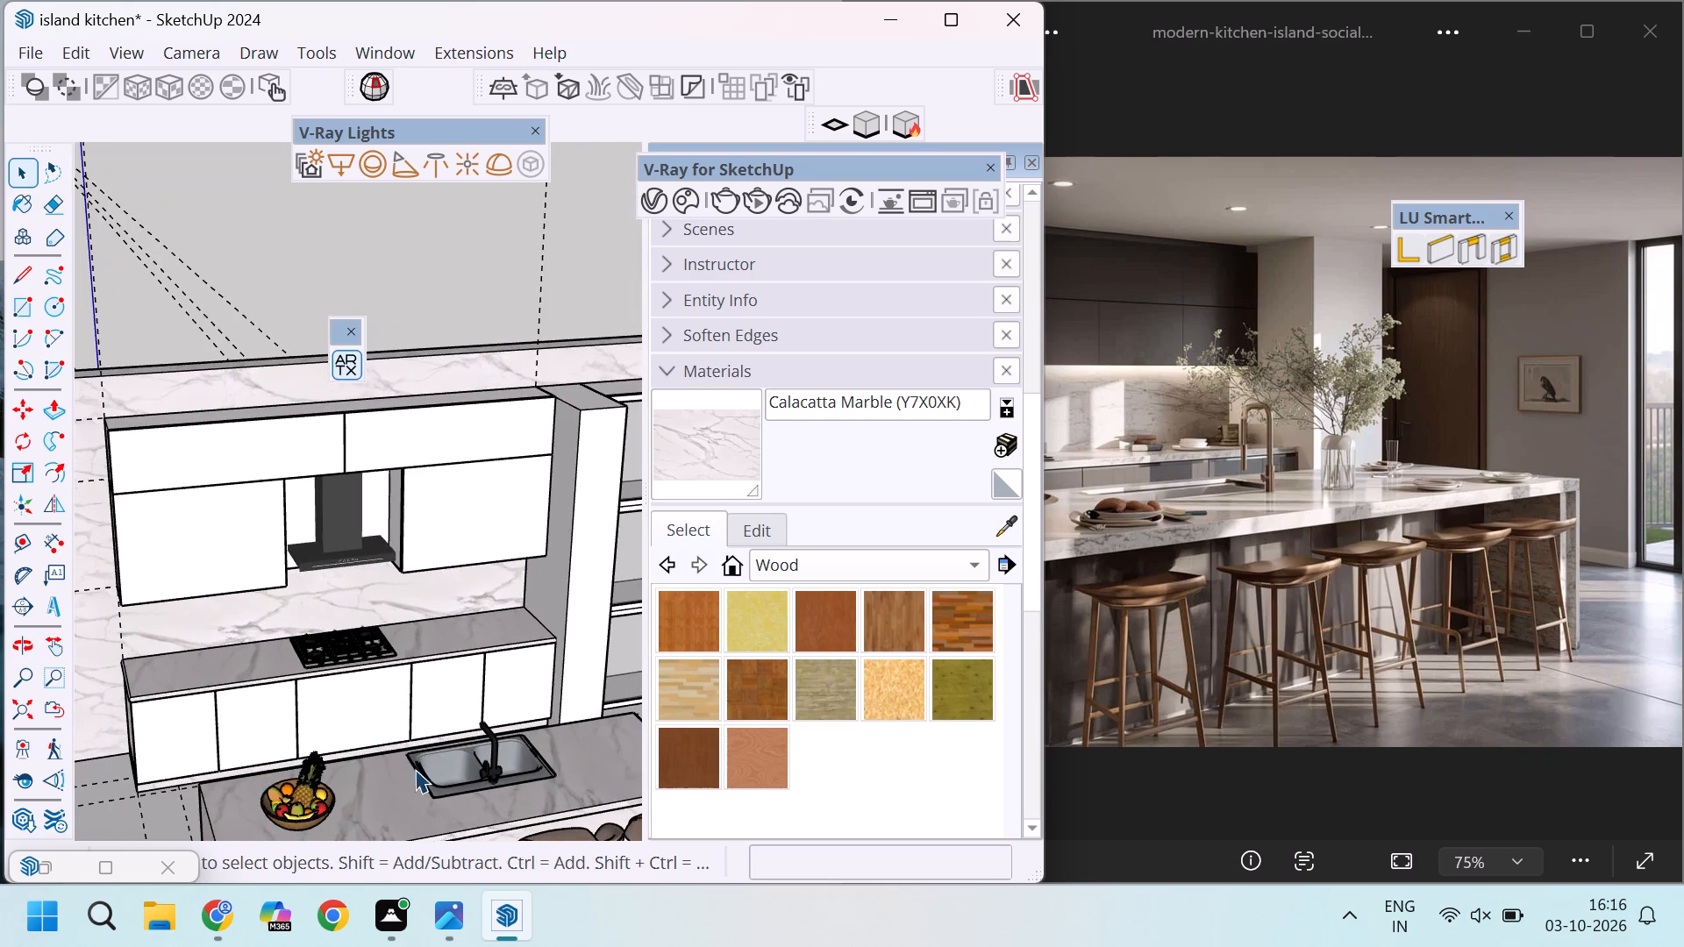
scroll(419, 773, up, 11)
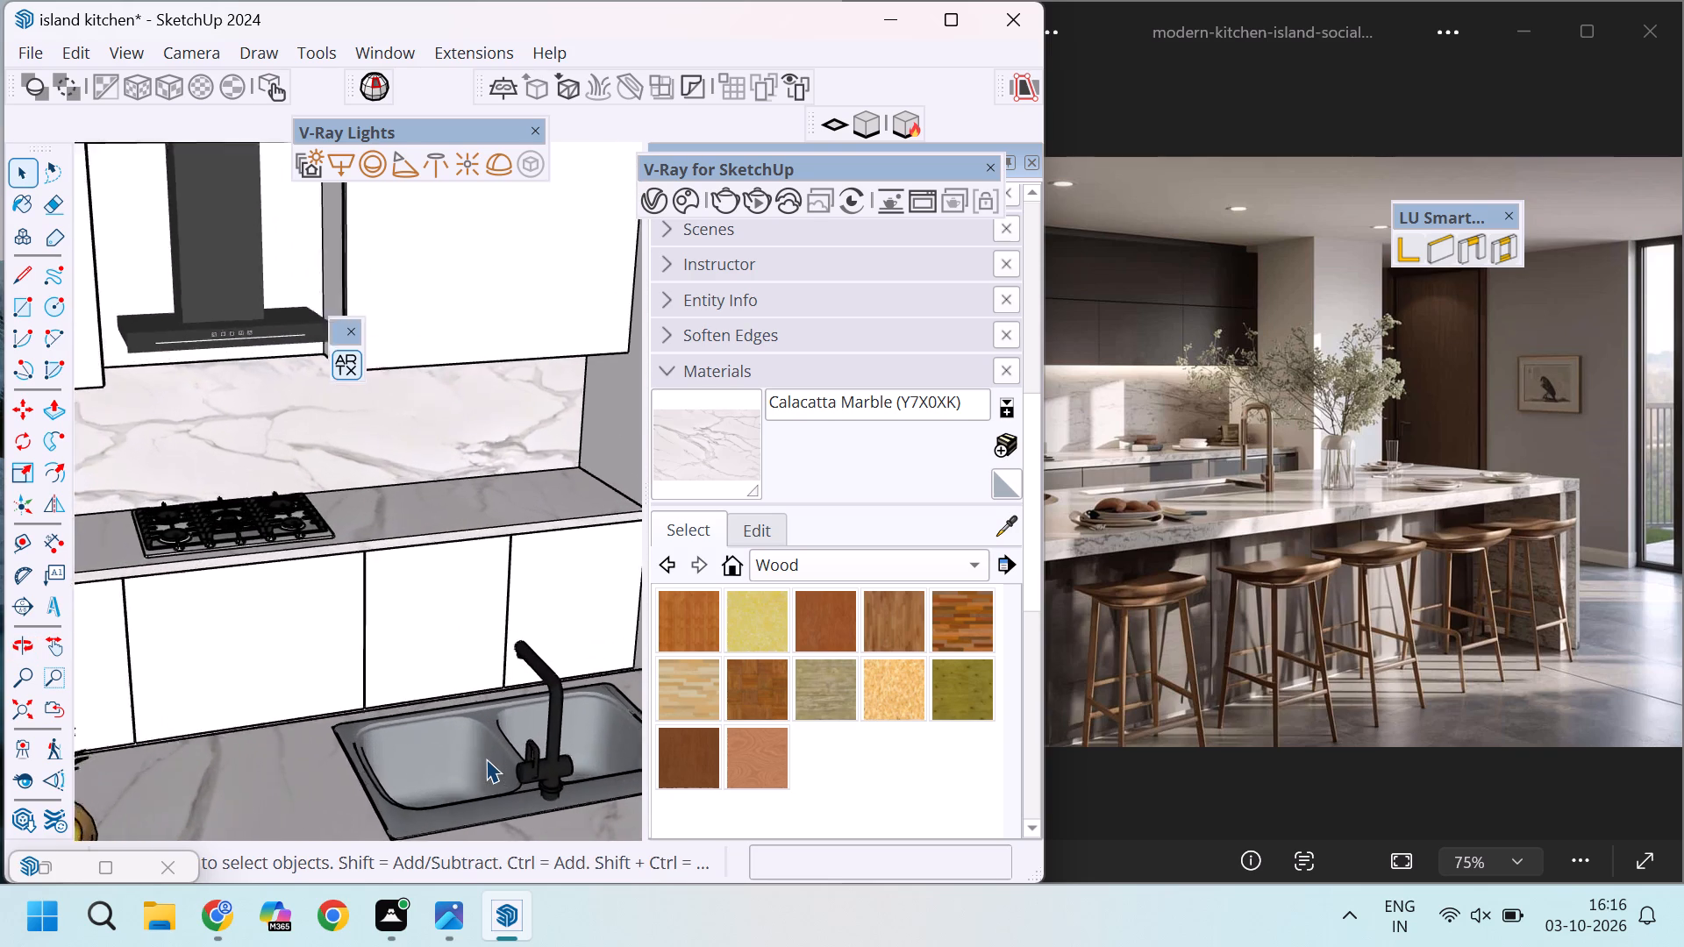
scroll(486, 758, up, 5)
middle_drag(437, 717, 403, 776)
scroll(460, 472, down, 9)
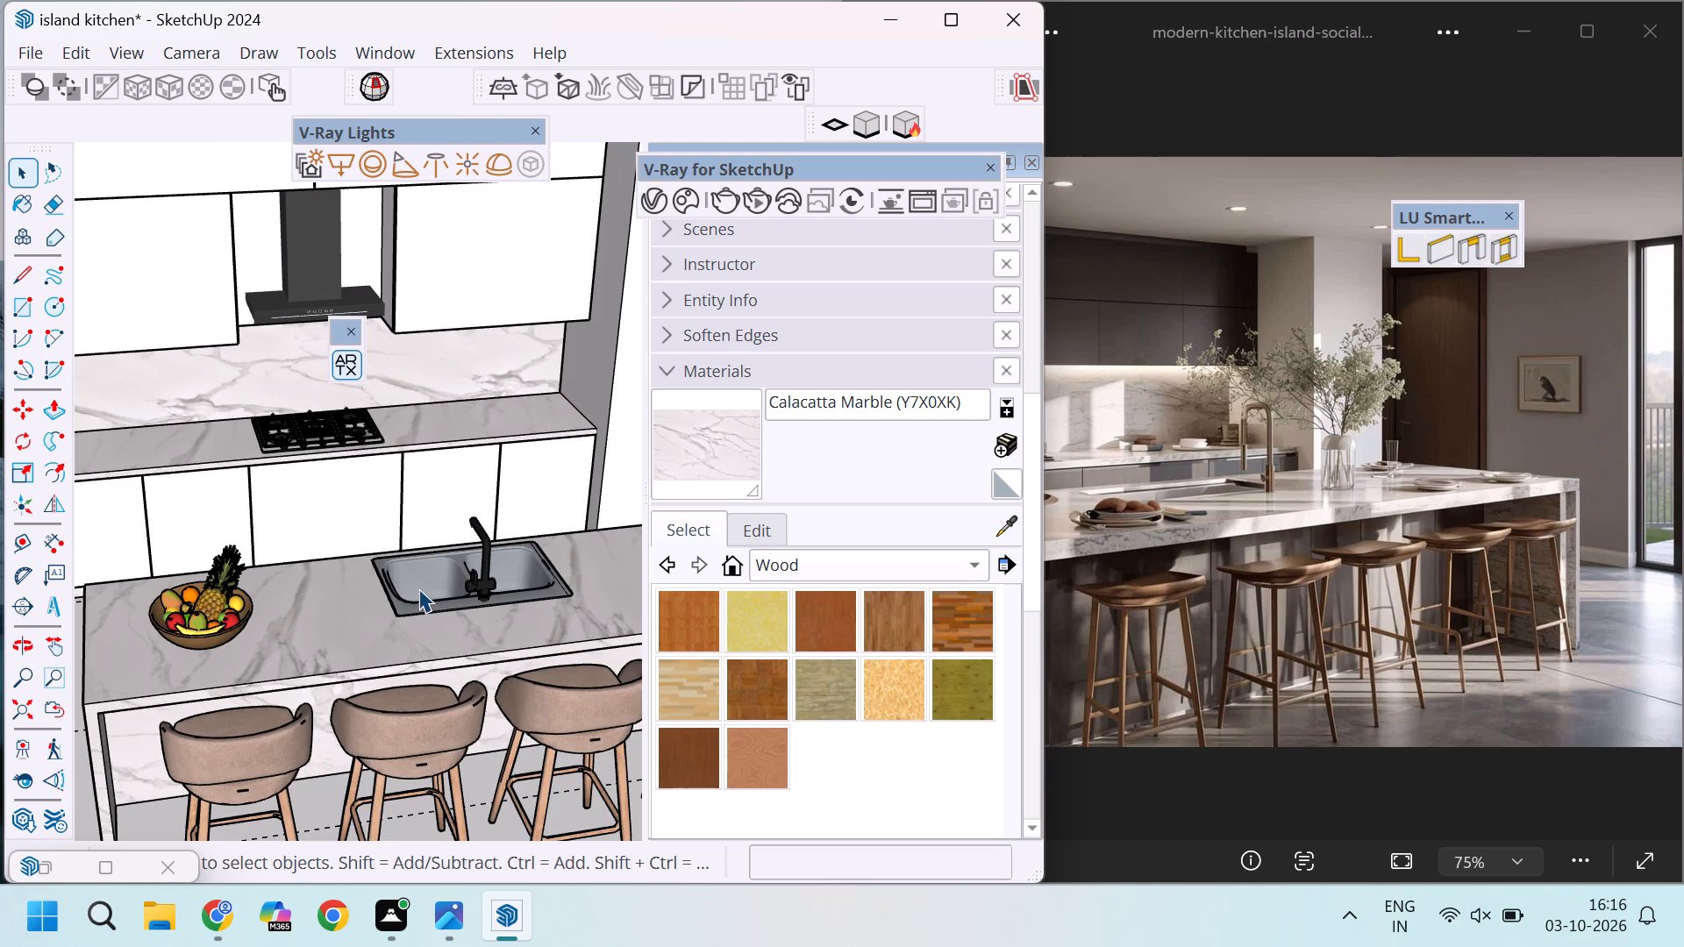
scroll(422, 599, up, 3)
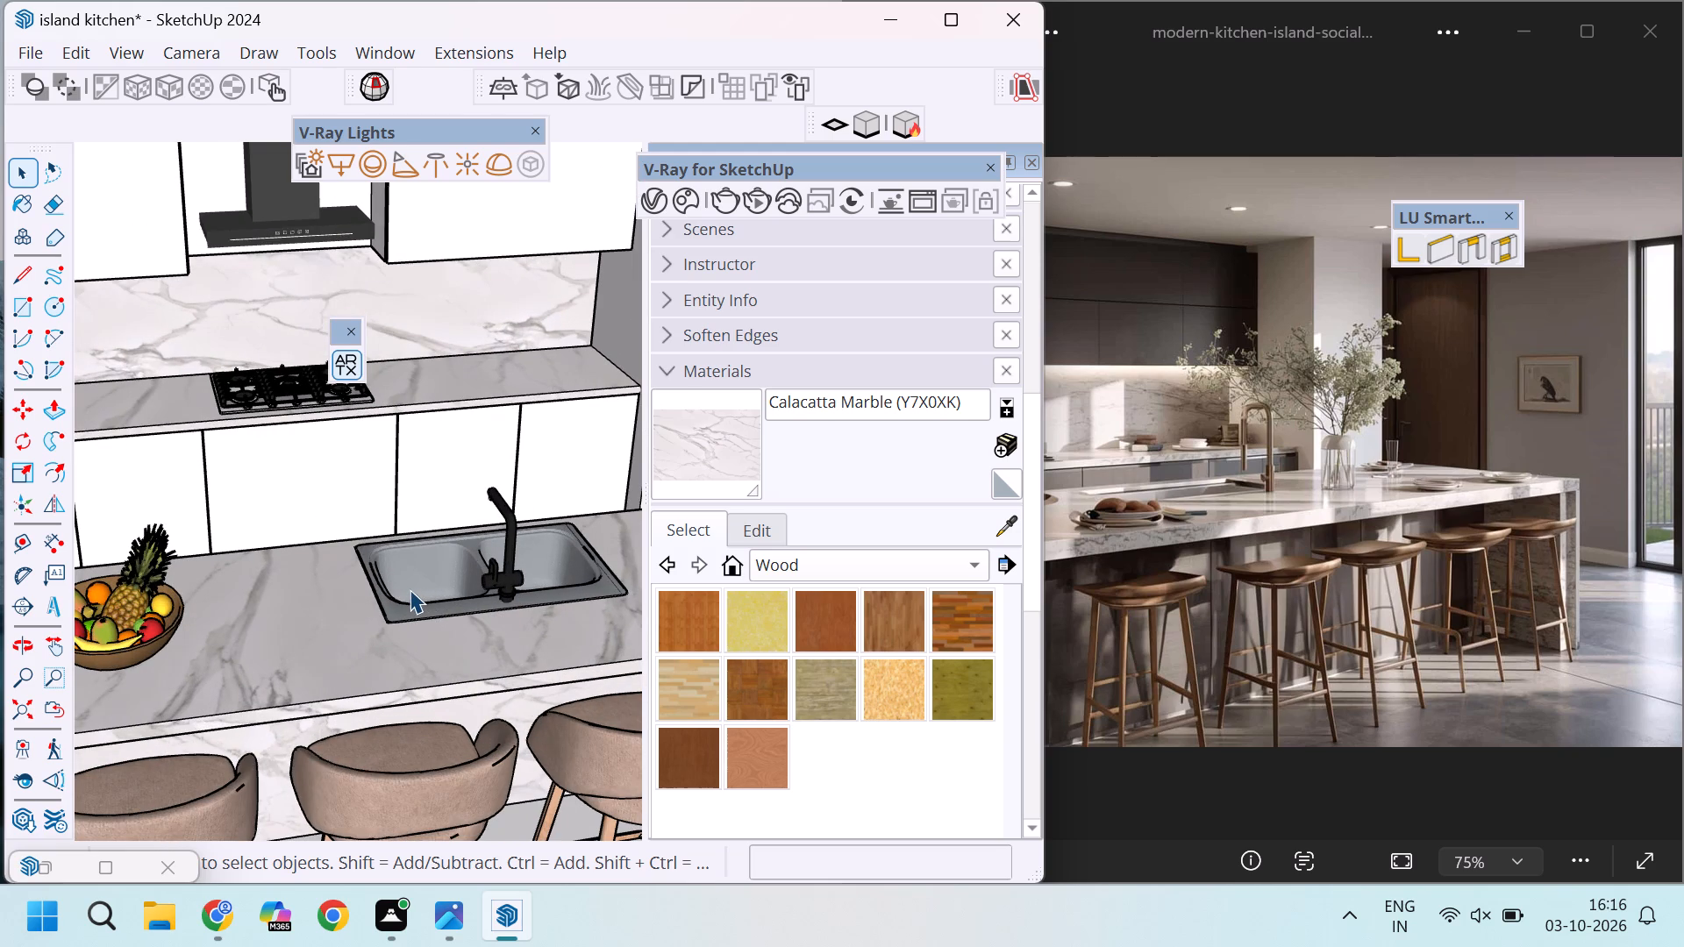
scroll(443, 533, down, 4)
scroll(453, 532, up, 6)
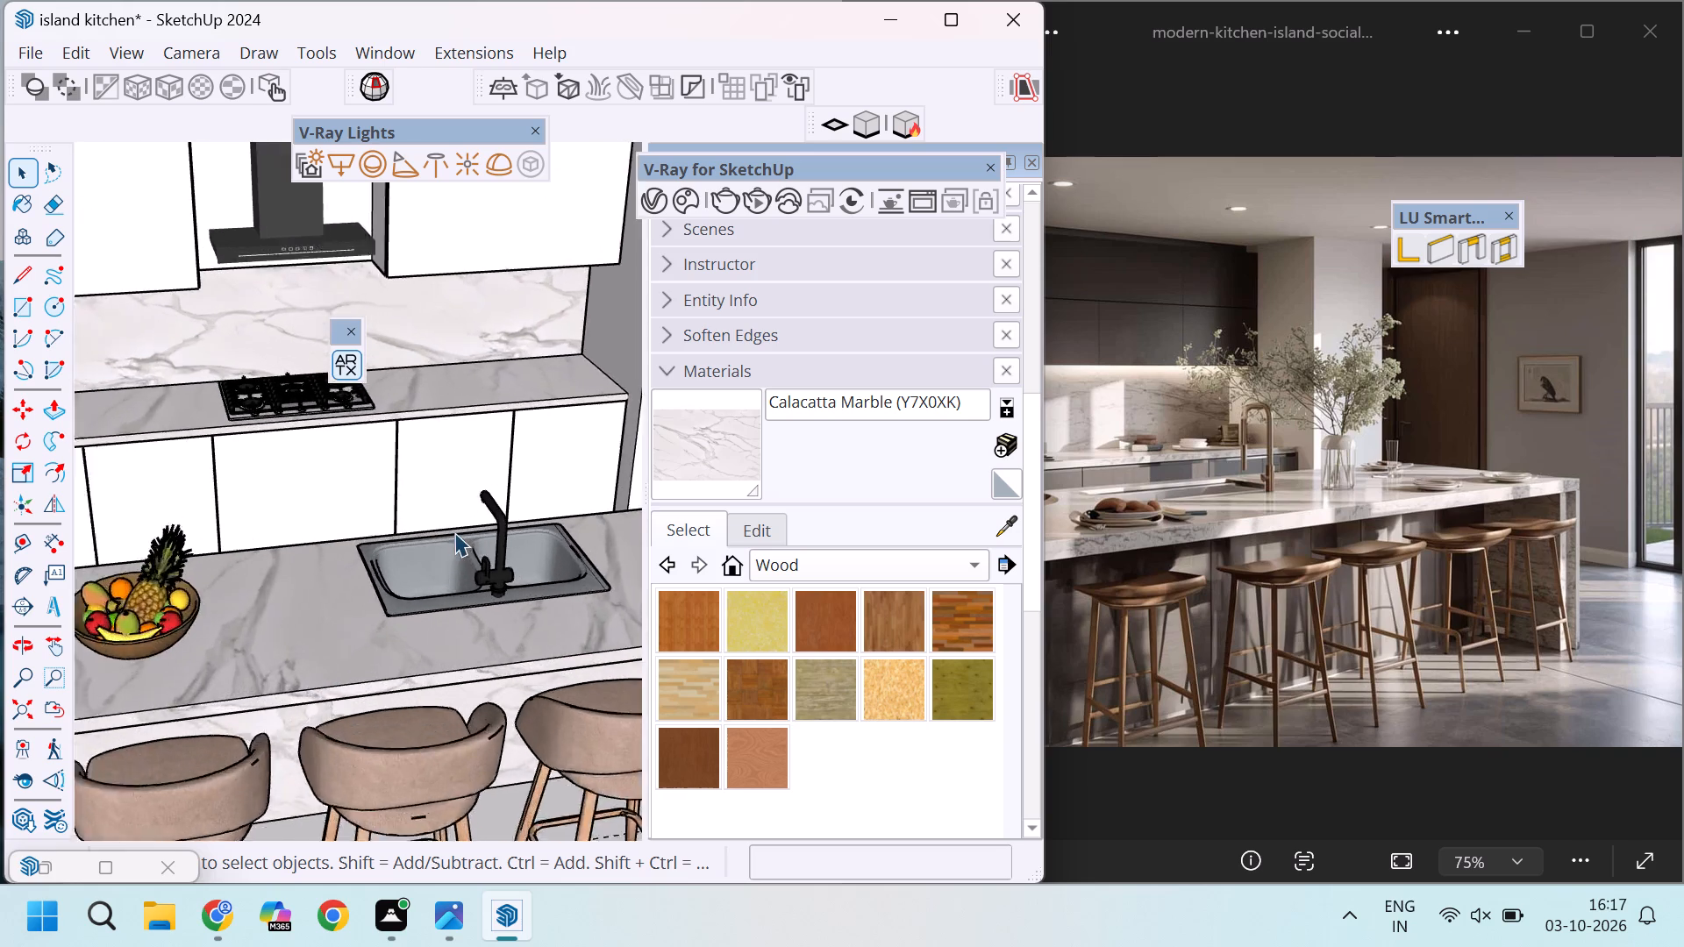
middle_drag(475, 549, 440, 736)
scroll(393, 642, down, 7)
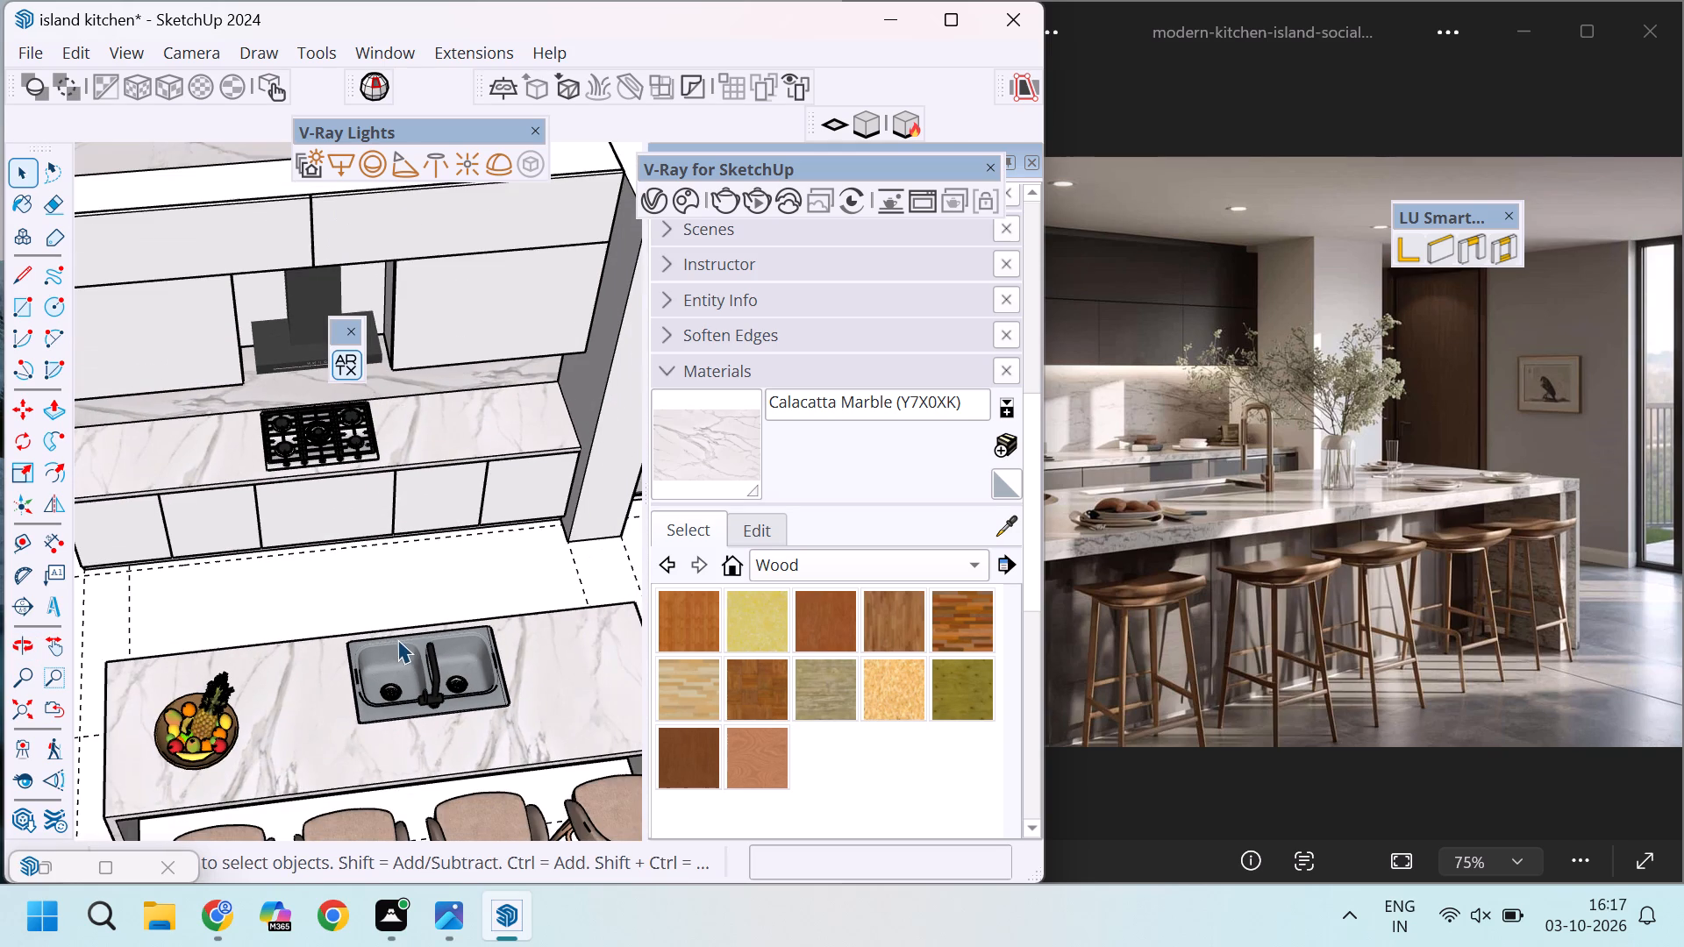
scroll(399, 648, down, 2)
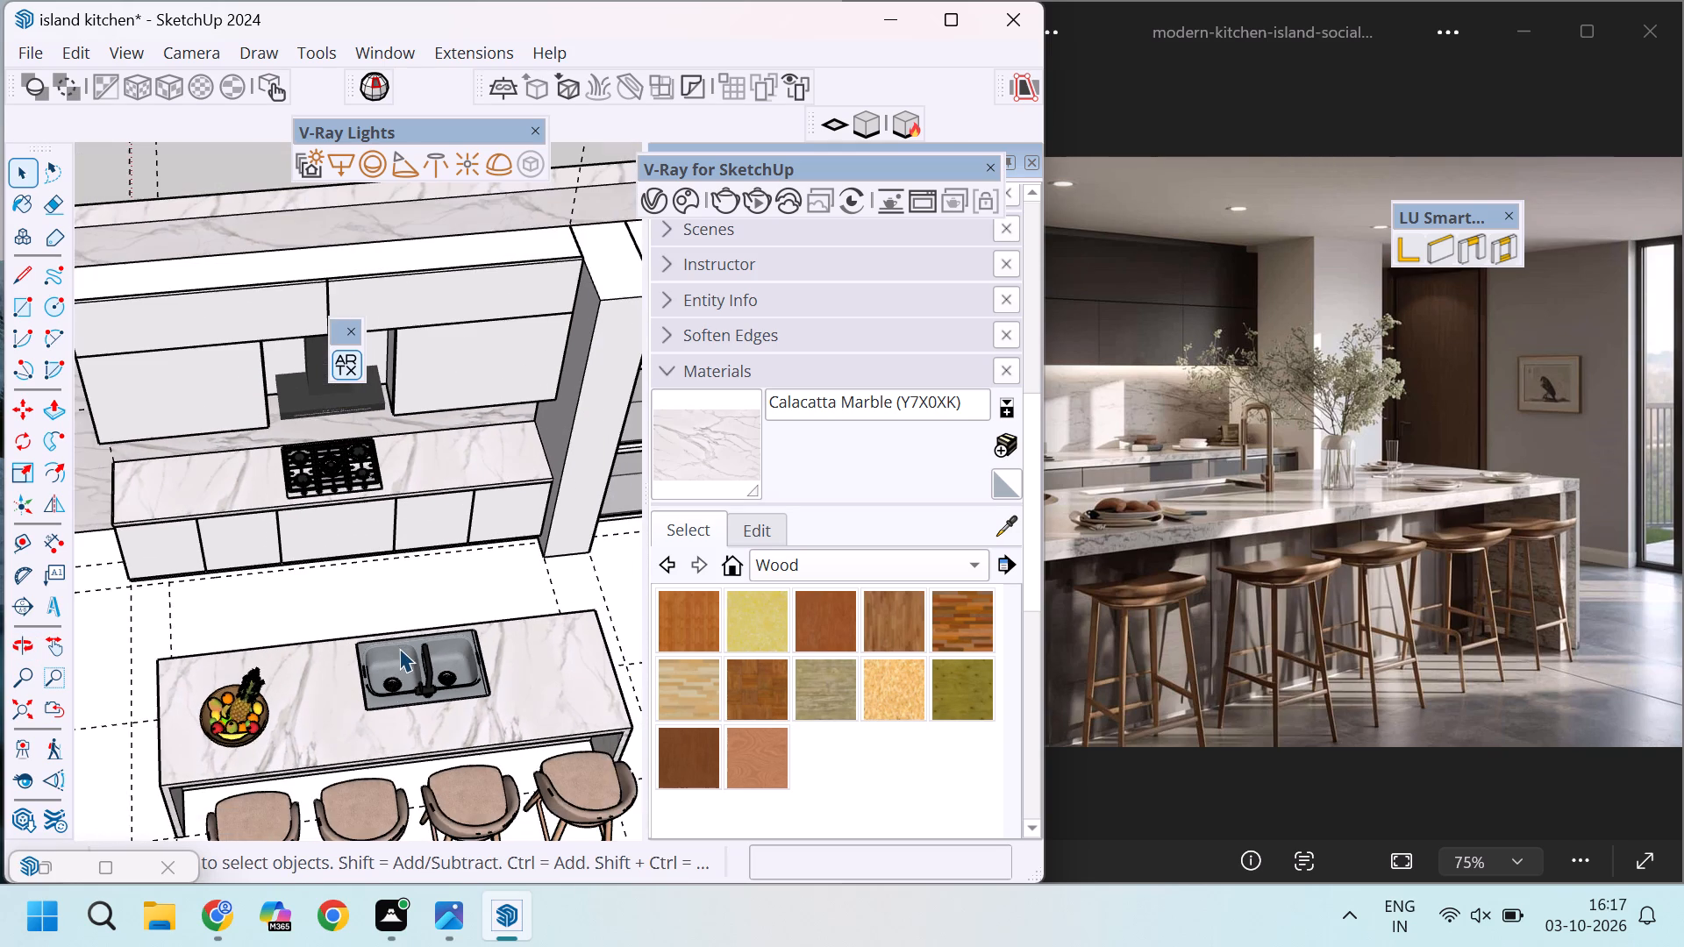
middle_drag(417, 695, 454, 621)
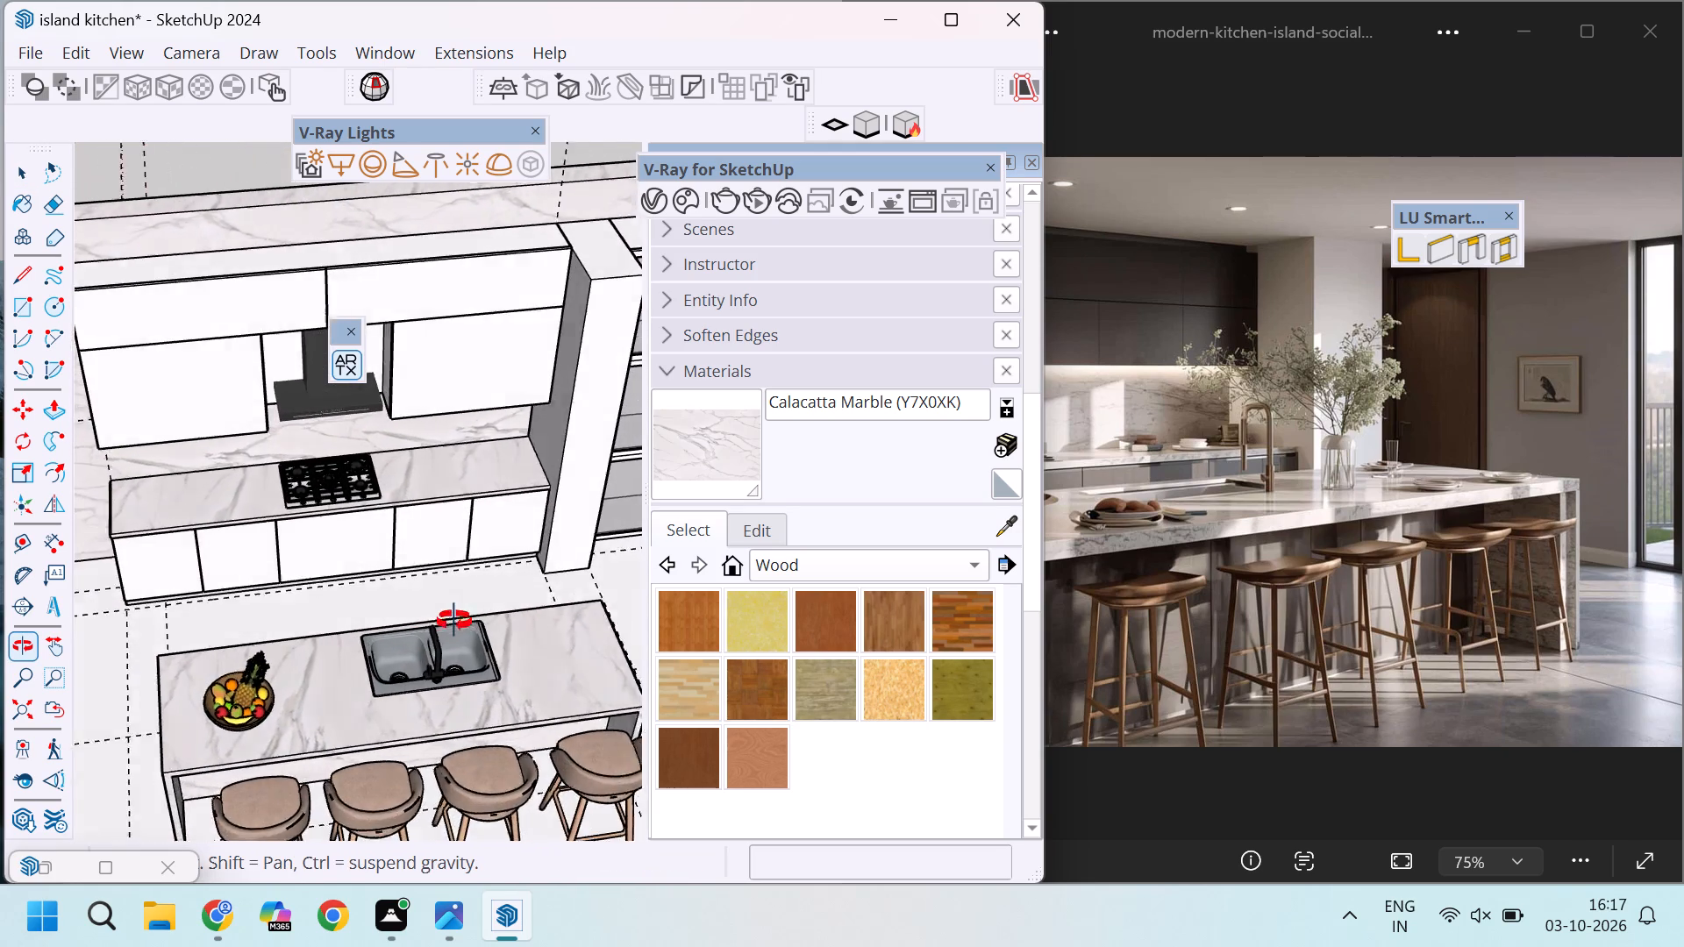
middle_drag(454, 621, 458, 616)
scroll(447, 619, down, 4)
middle_drag(382, 670, 446, 644)
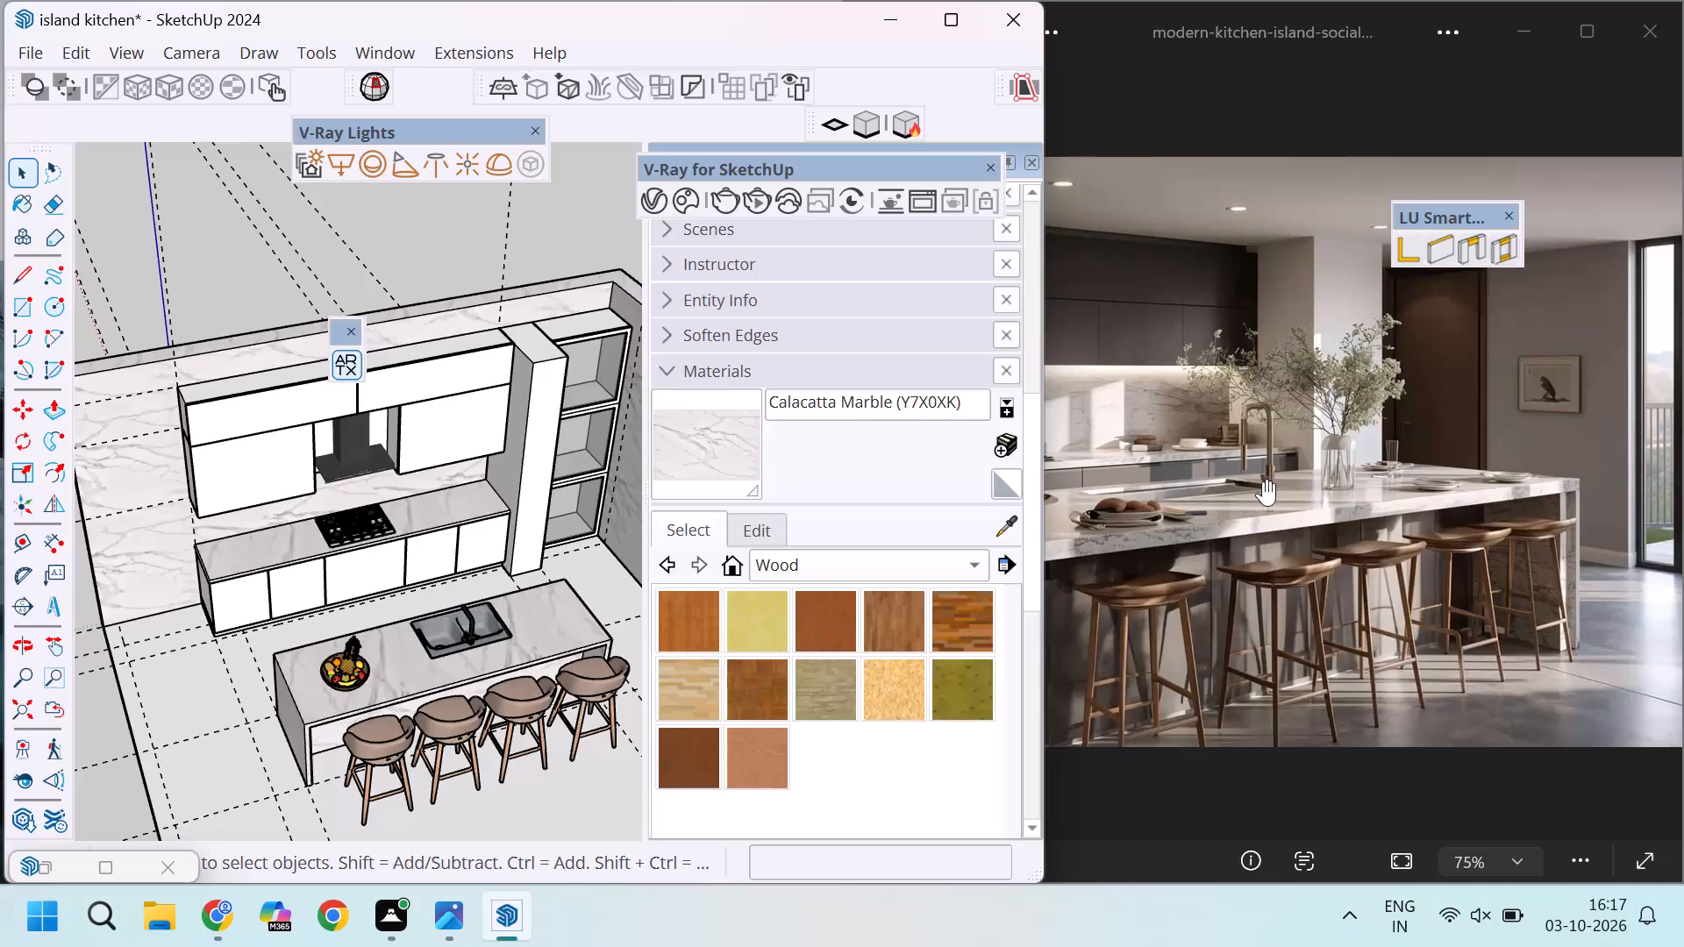
middle_drag(501, 609, 450, 587)
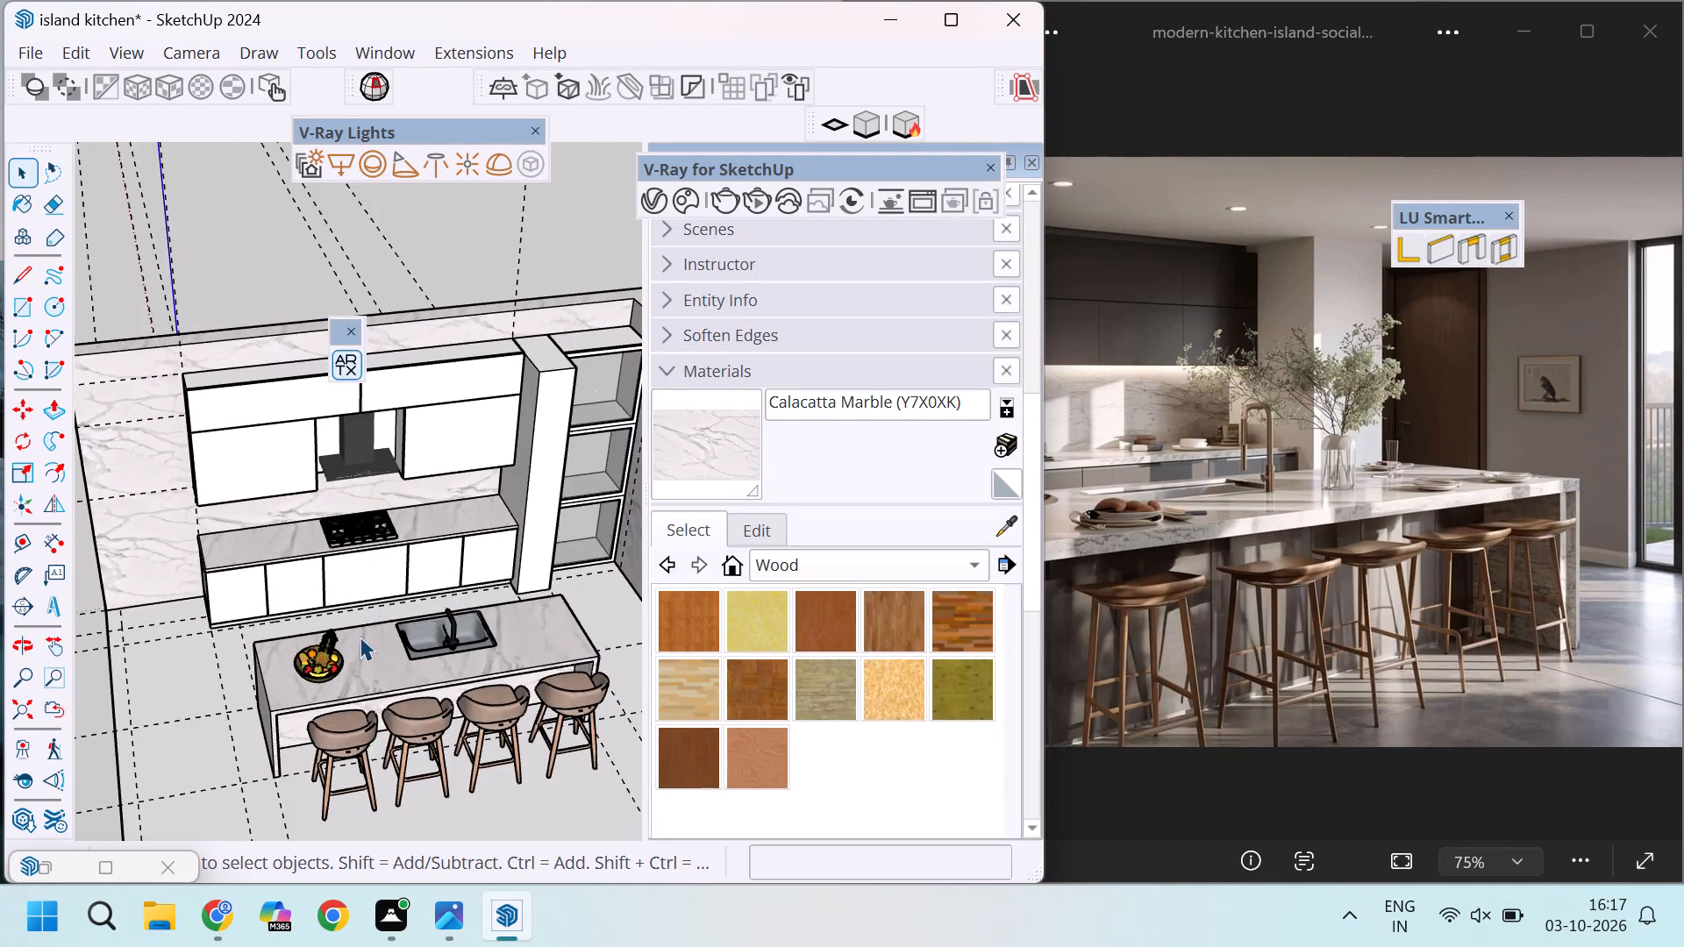
Delete all construction guides from the kitchen model.
scroll(360, 639, up, 4)
scroll(349, 657, down, 5)
middle_drag(360, 689, 483, 547)
scroll(376, 546, down, 5)
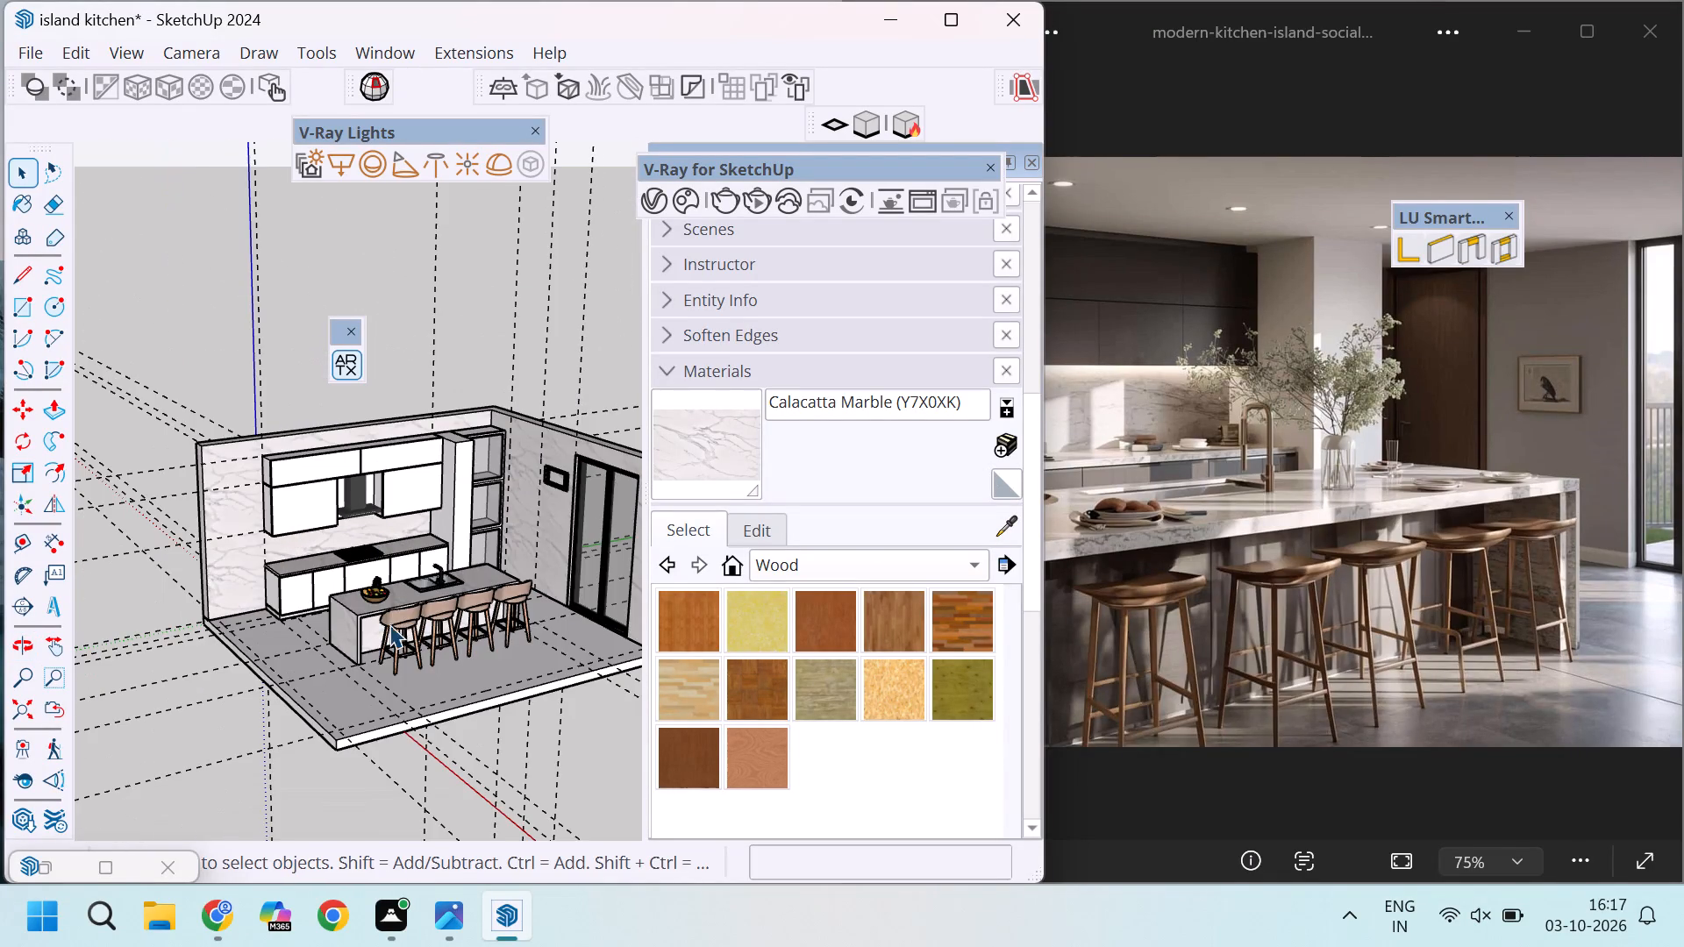
middle_drag(389, 624, 453, 594)
scroll(411, 595, up, 5)
scroll(360, 713, down, 3)
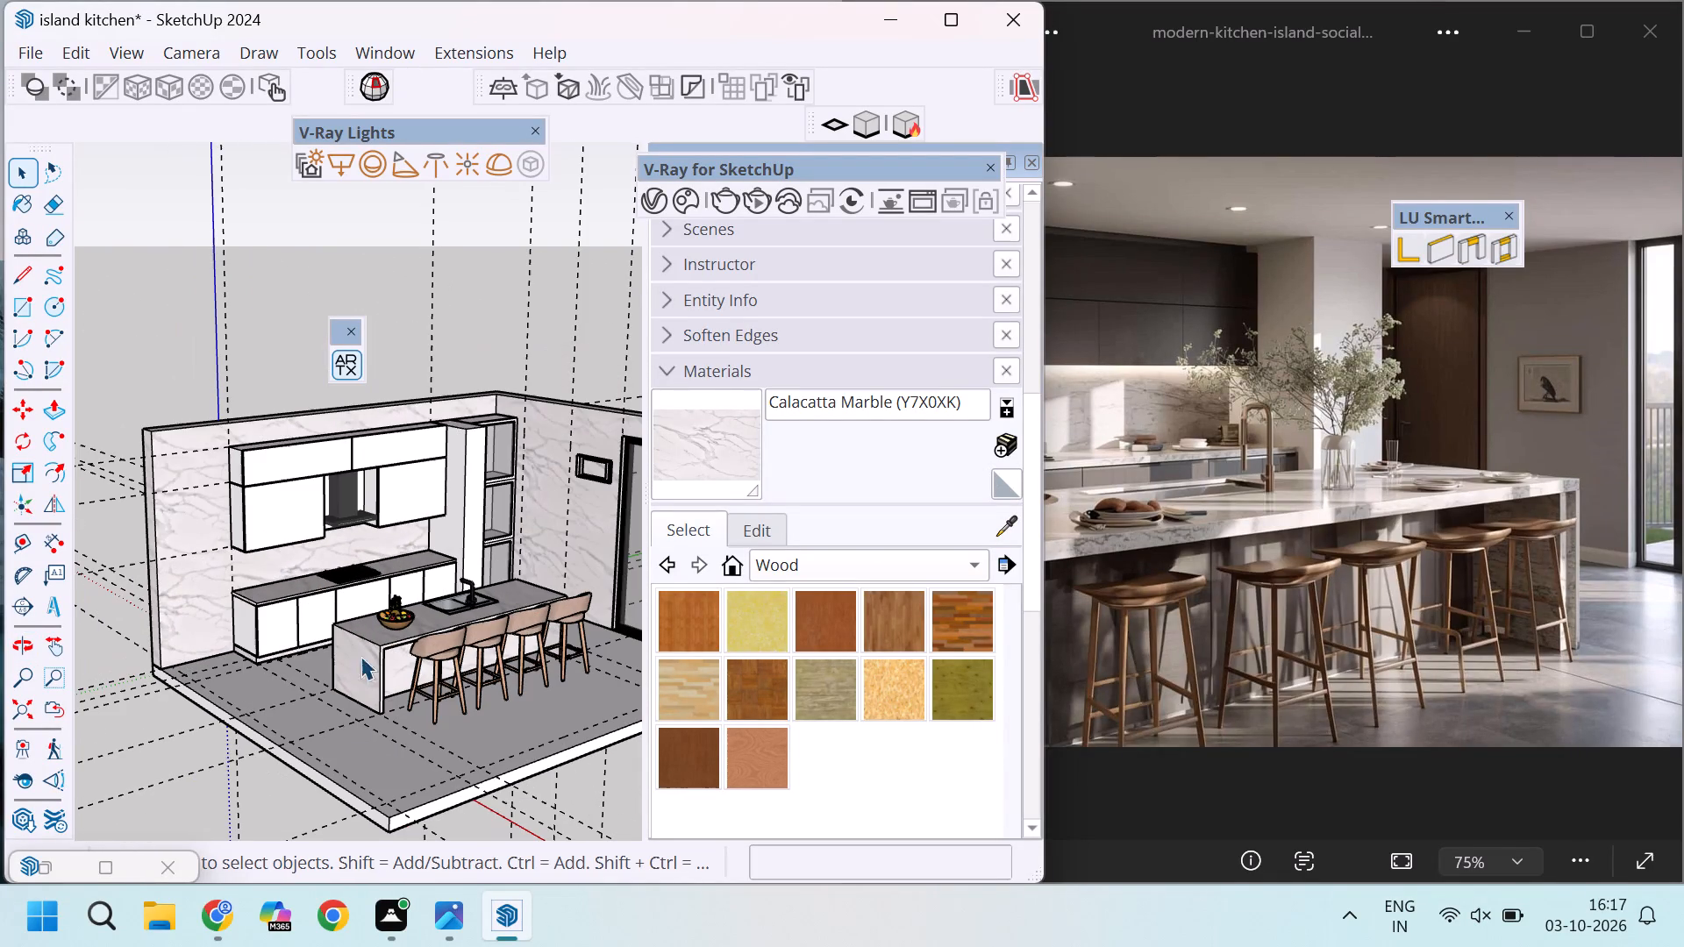
click(71, 50)
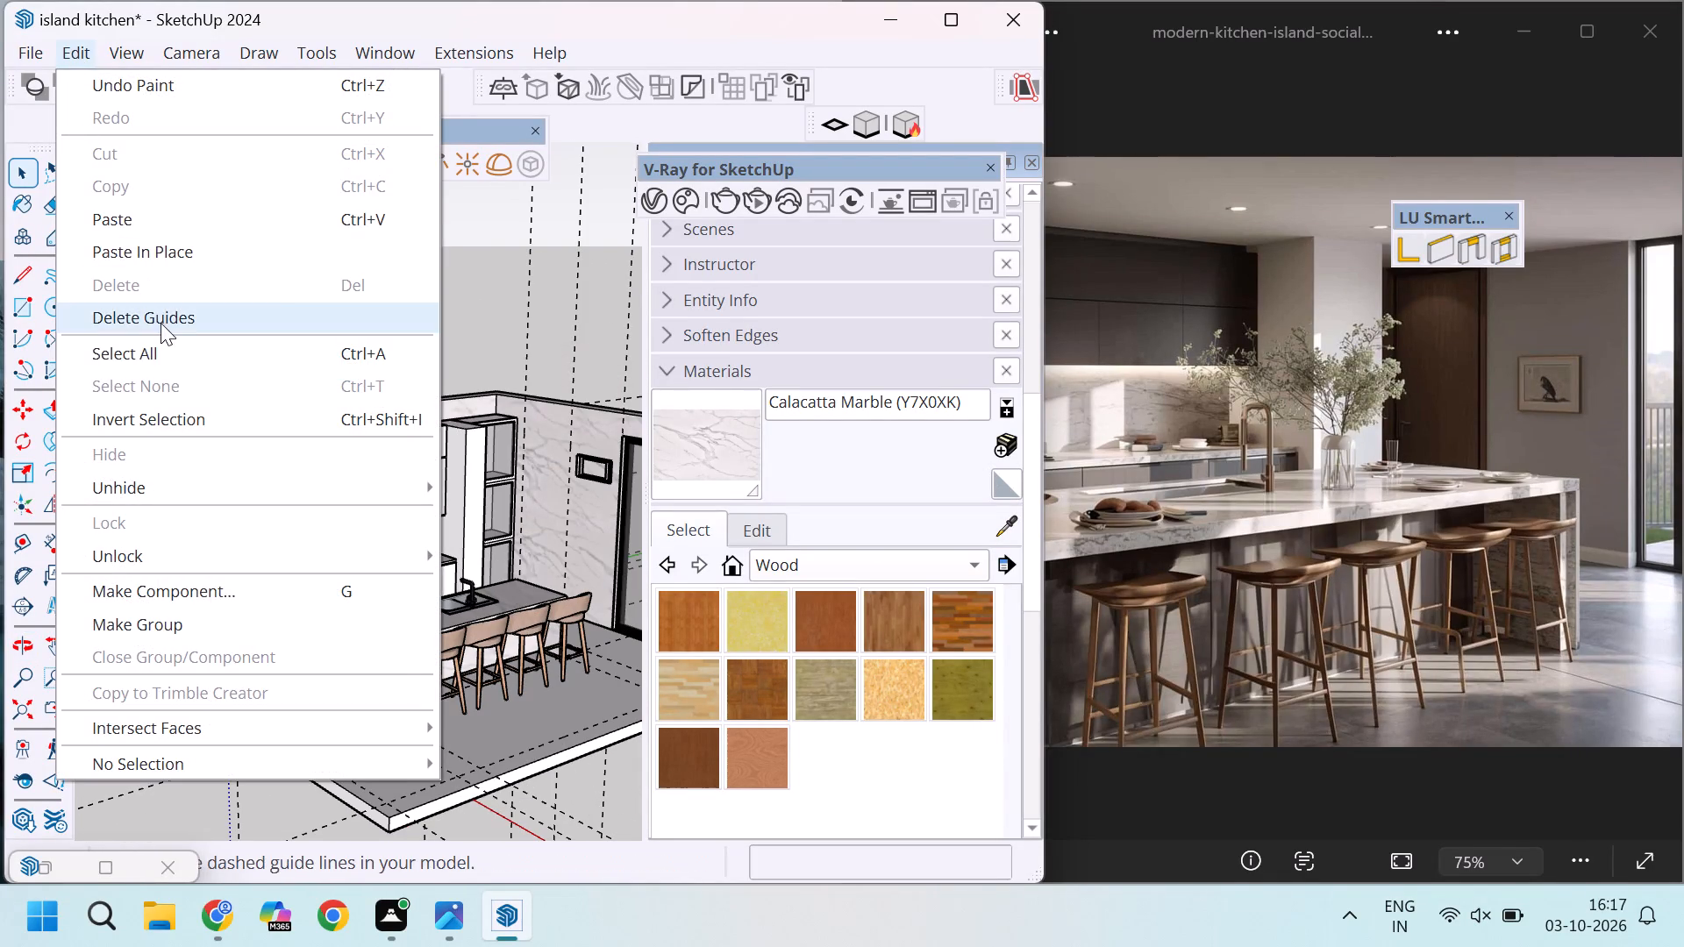
click(161, 323)
Select the marble back wall and set the Calacatta Marble texture width to 2'.
scroll(219, 561, down, 2)
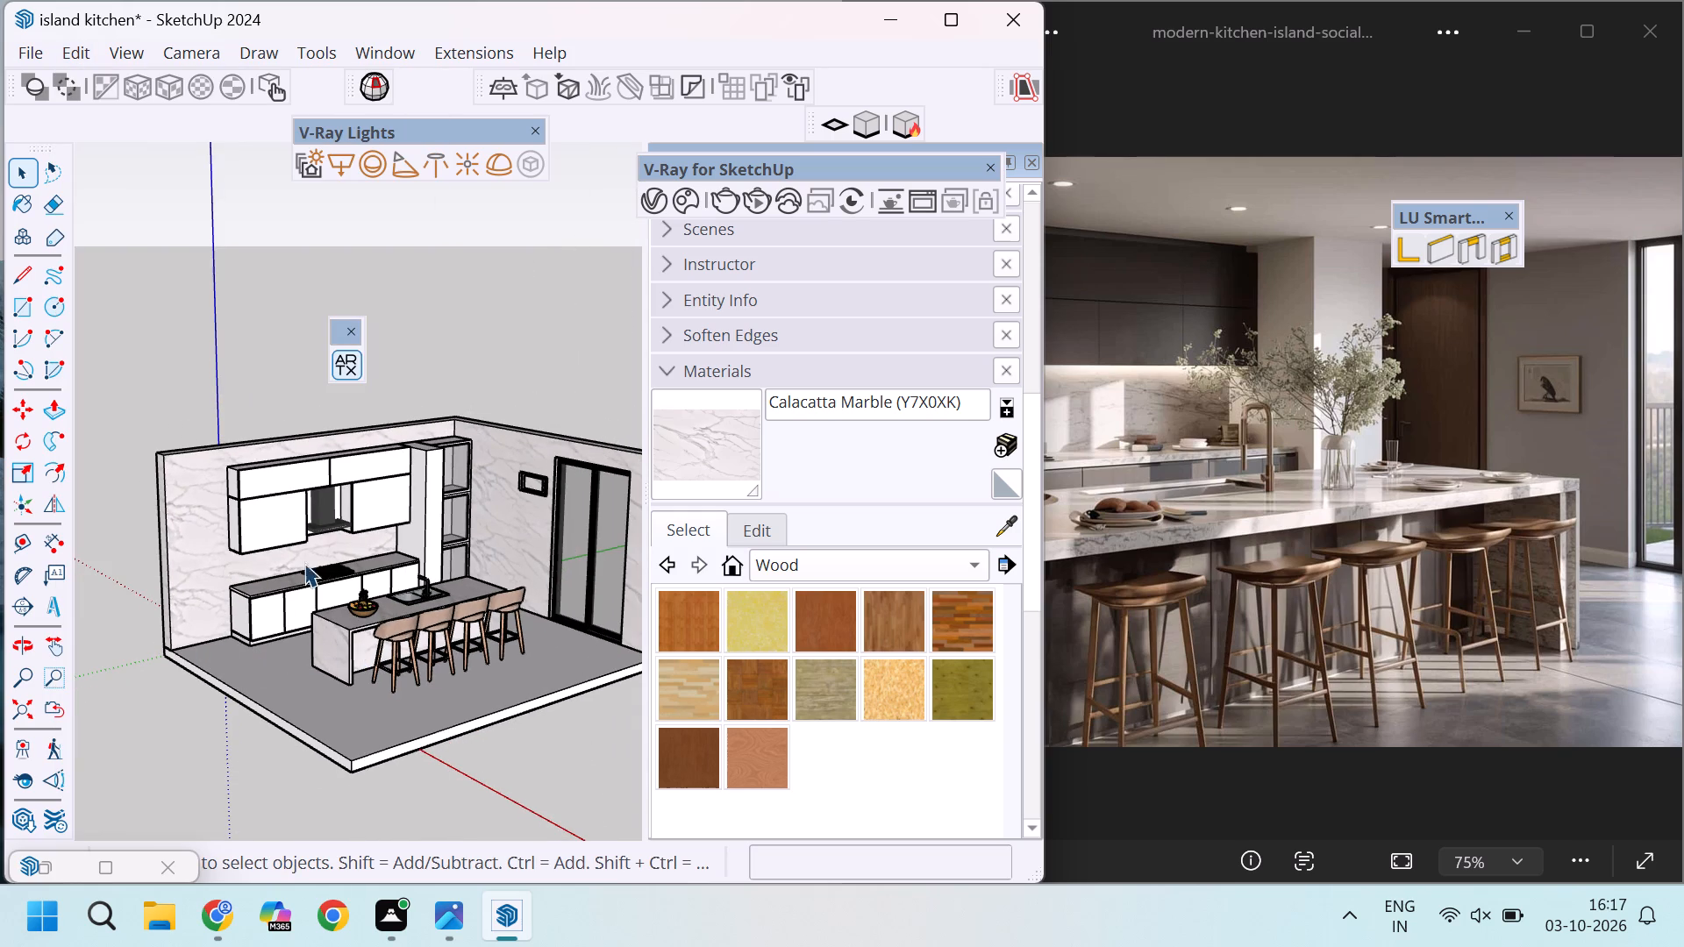
scroll(229, 526, up, 9)
click(204, 570)
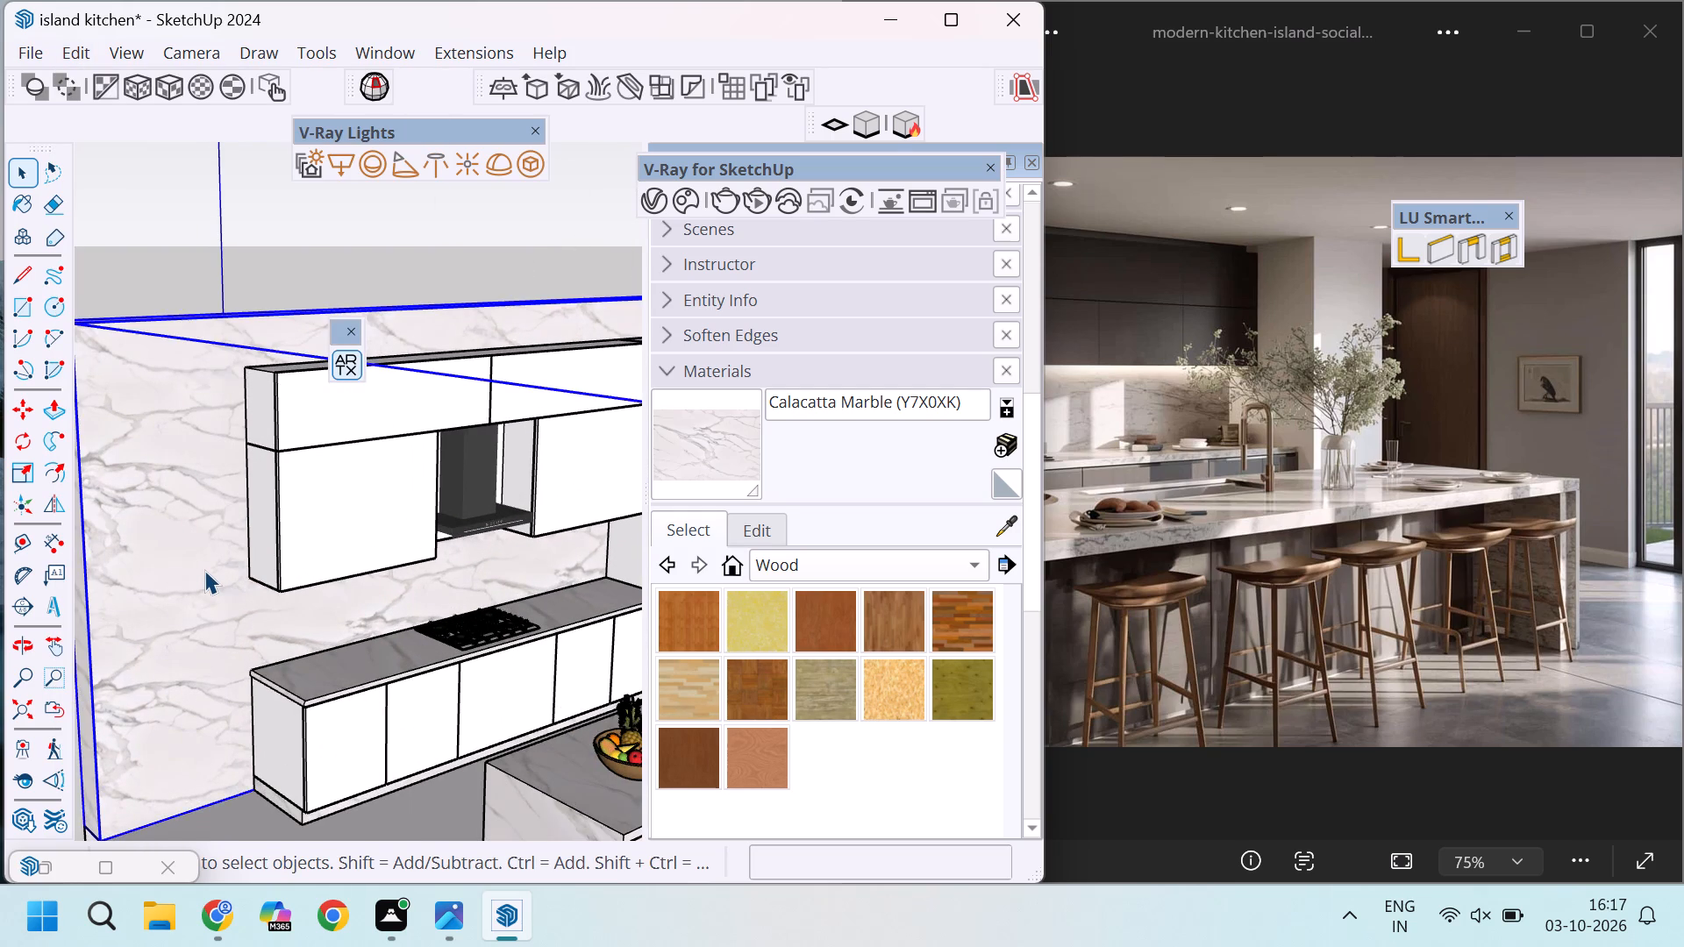
scroll(204, 570, down, 4)
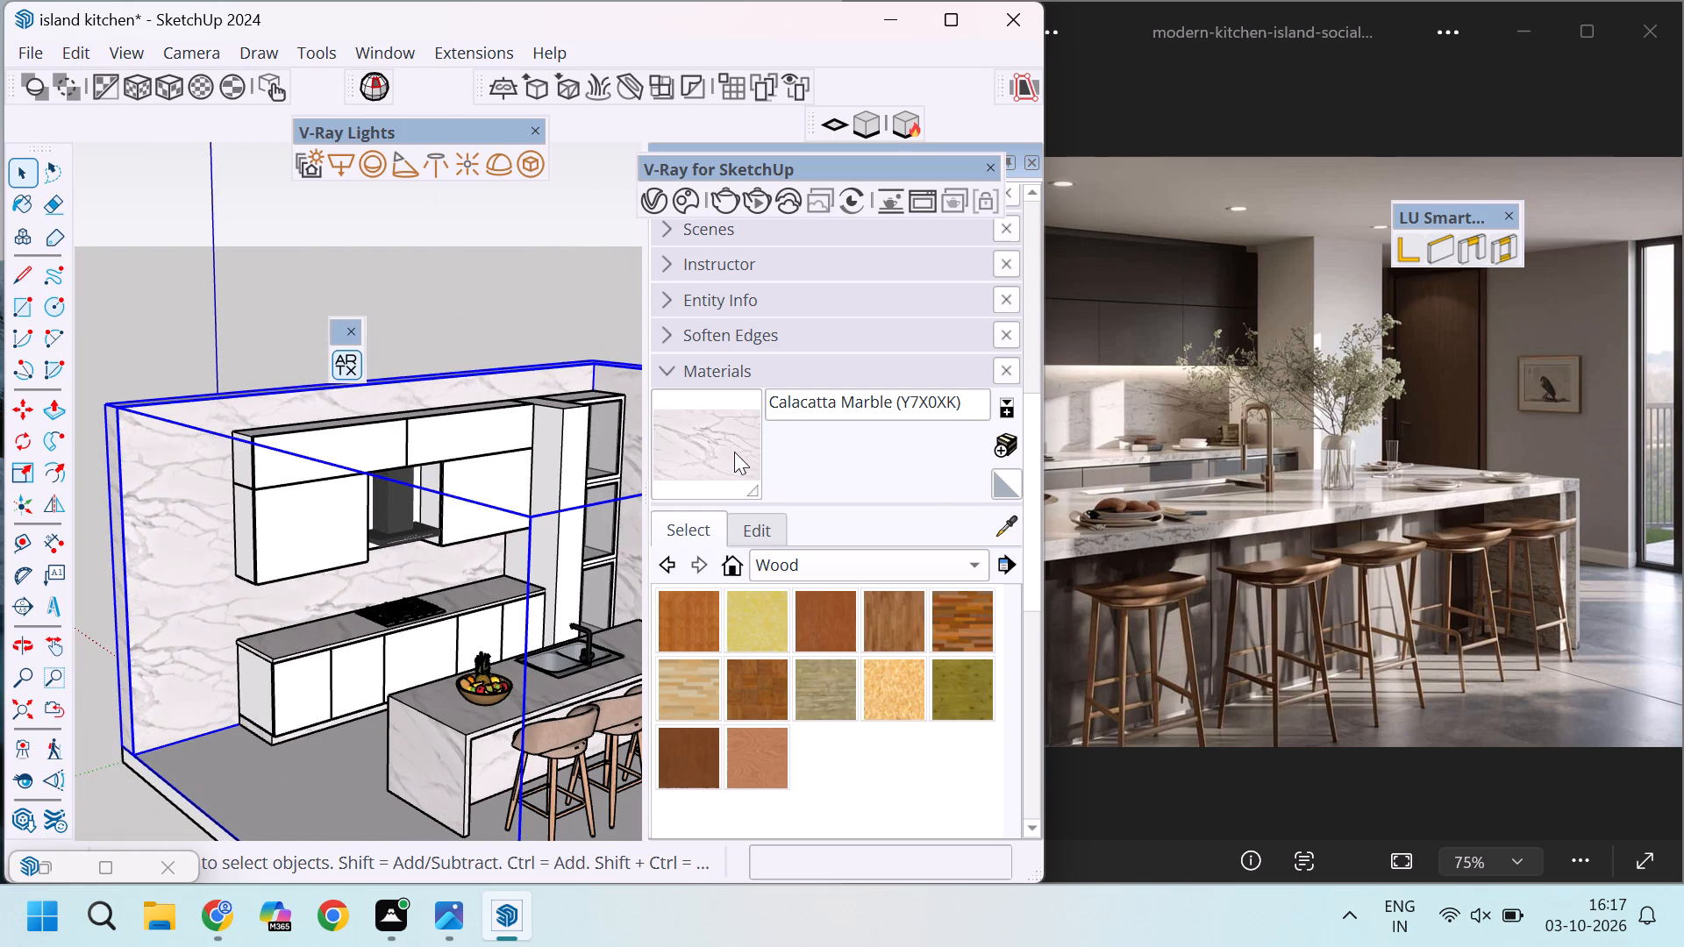
click(734, 452)
scroll(741, 284, up, 3)
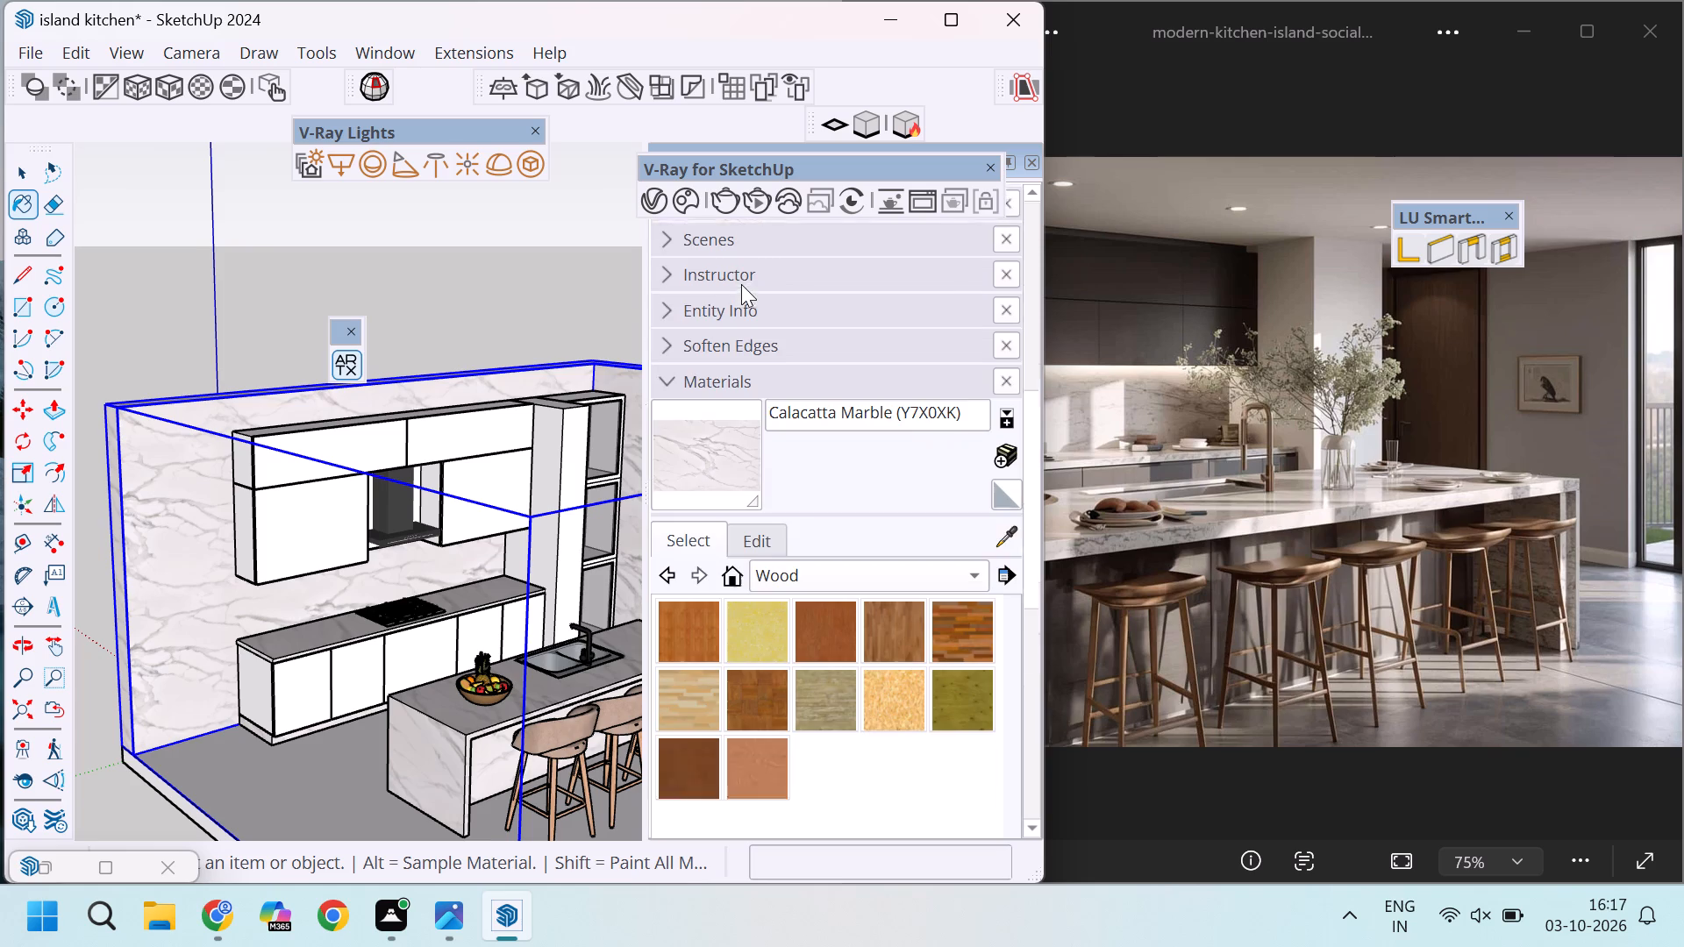
scroll(741, 284, up, 1)
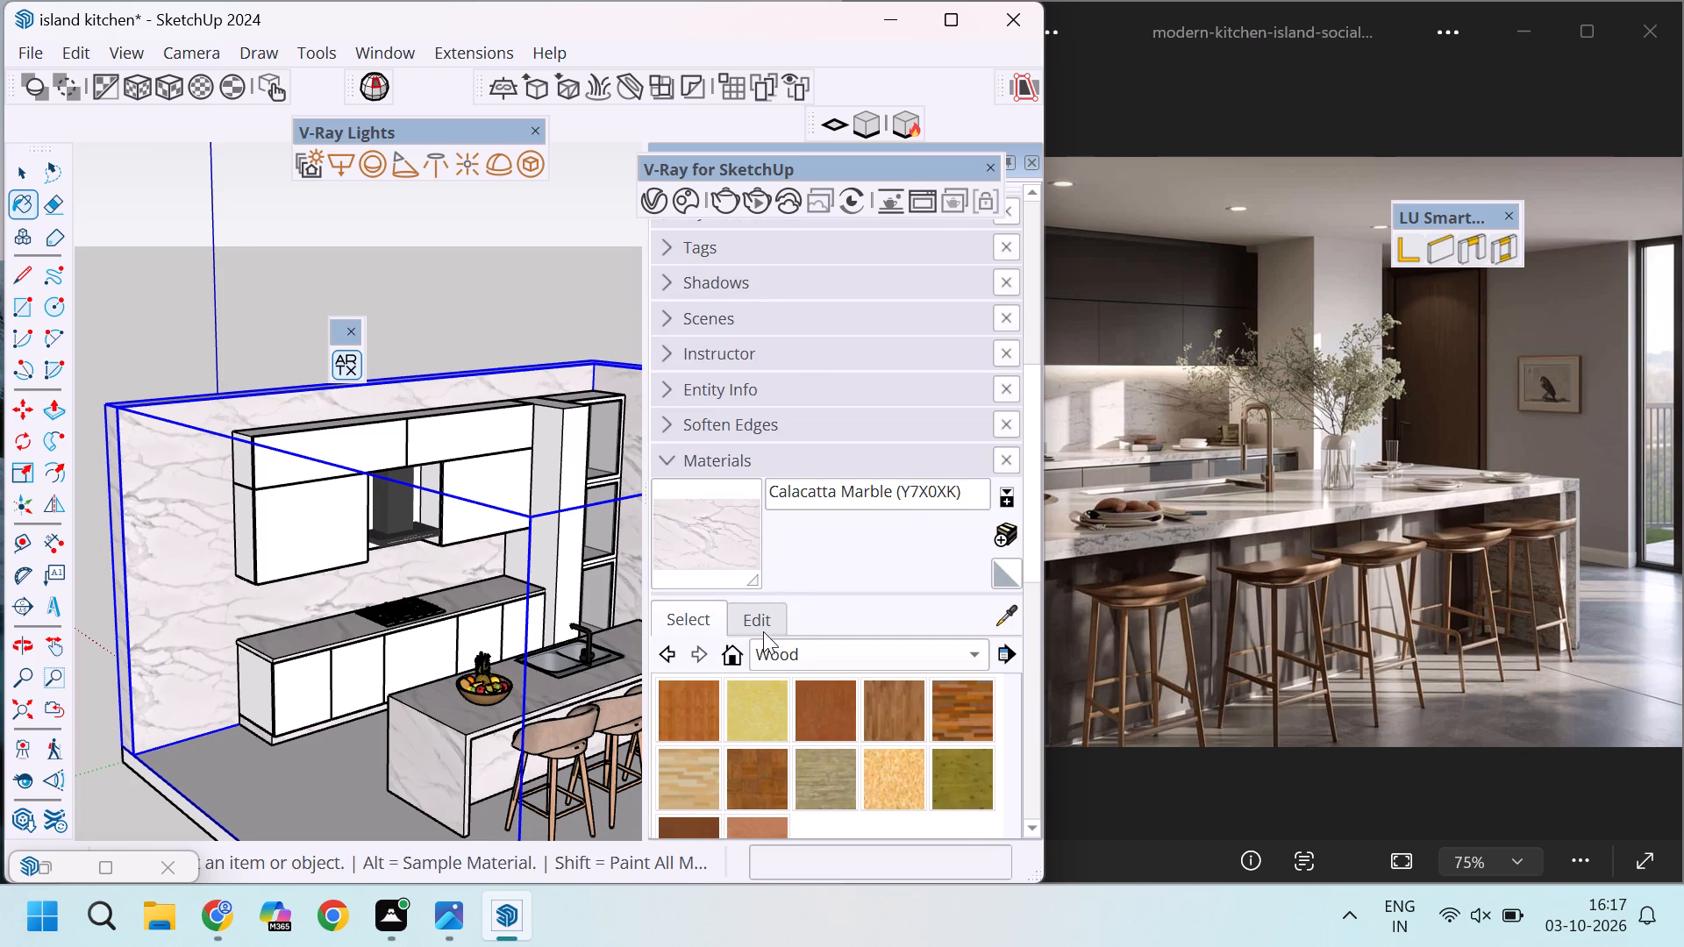
click(761, 626)
scroll(842, 676, down, 5)
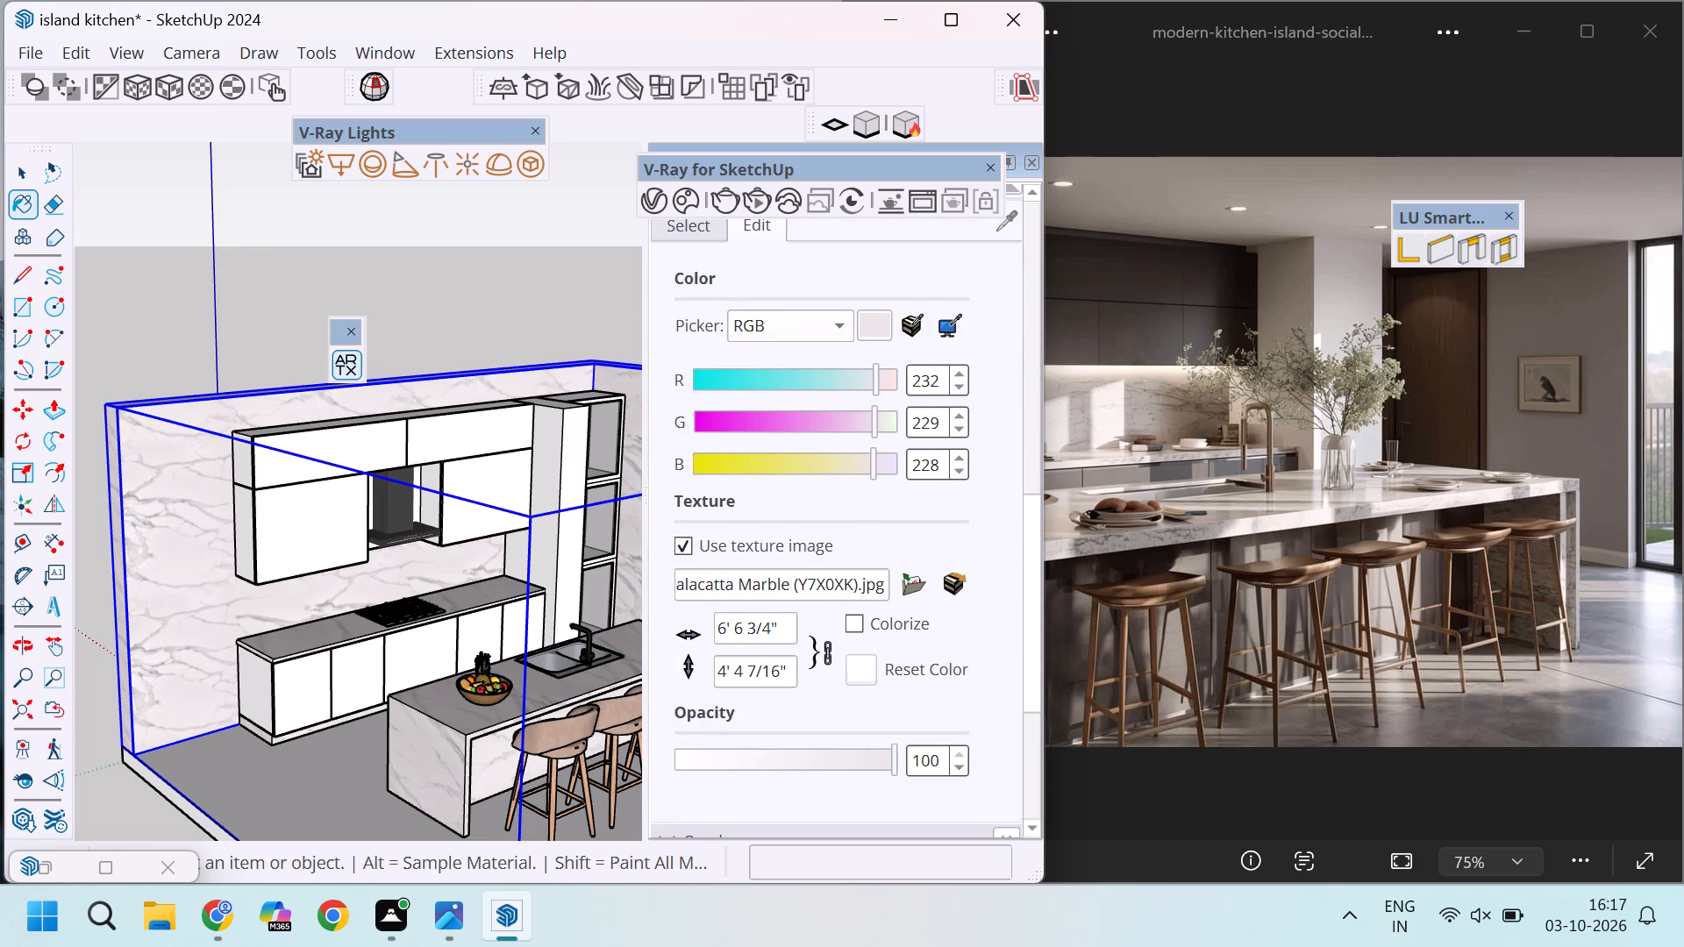
drag(784, 630, 717, 630)
key(2)
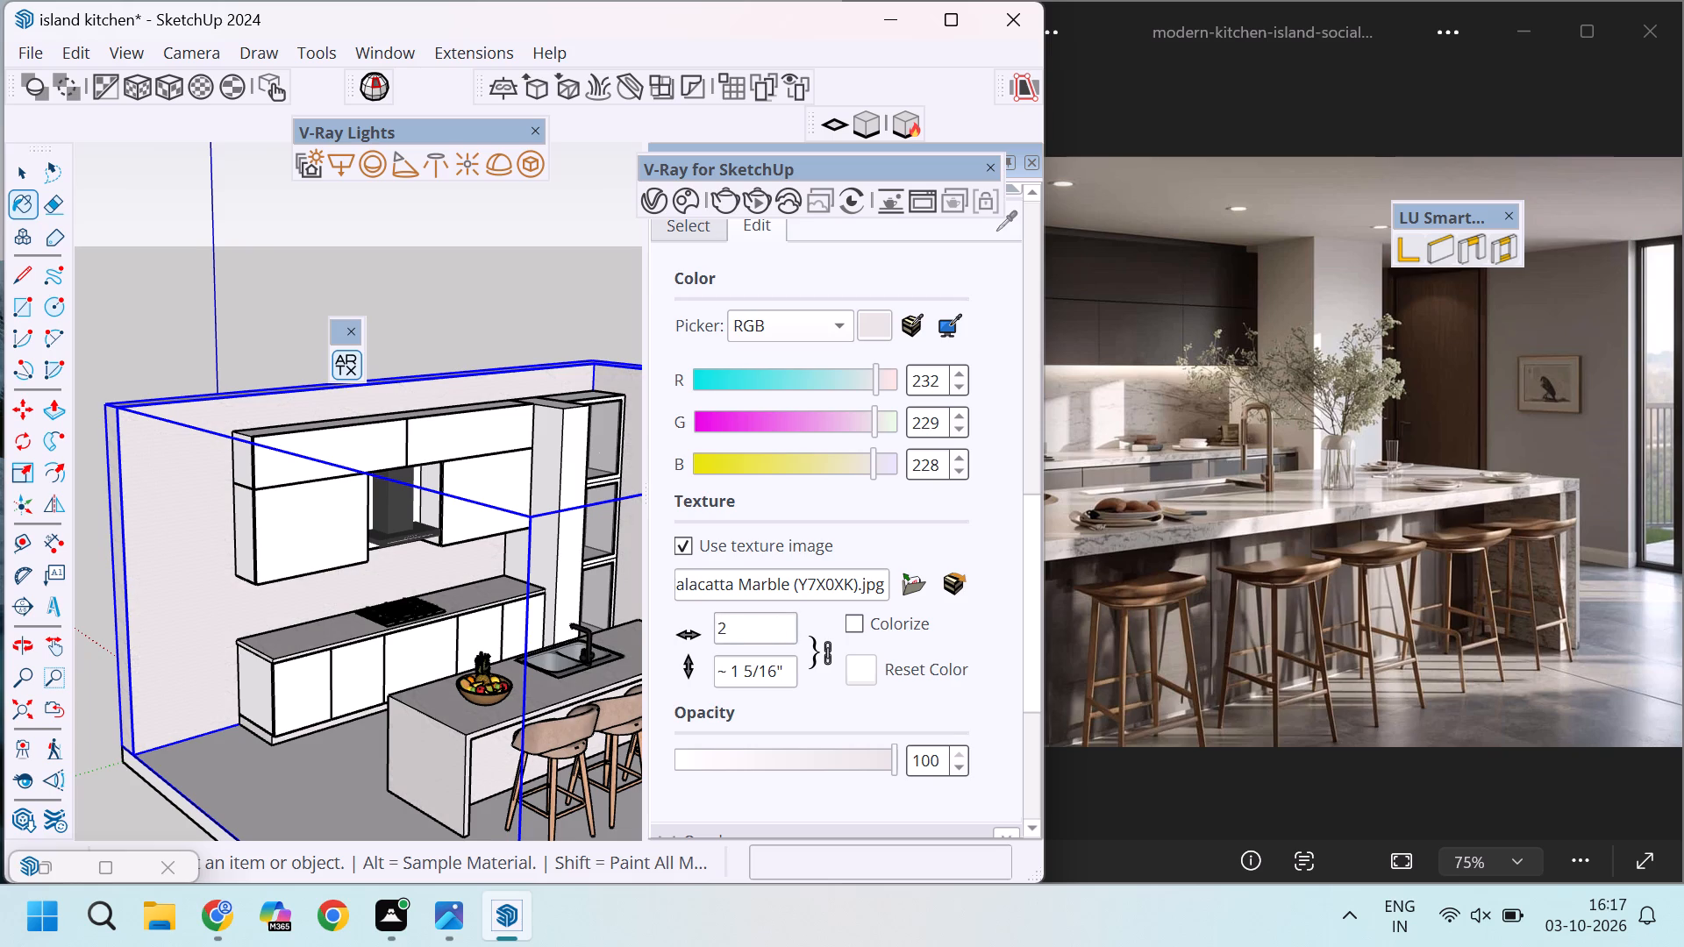
text('')
key(BackSpace)
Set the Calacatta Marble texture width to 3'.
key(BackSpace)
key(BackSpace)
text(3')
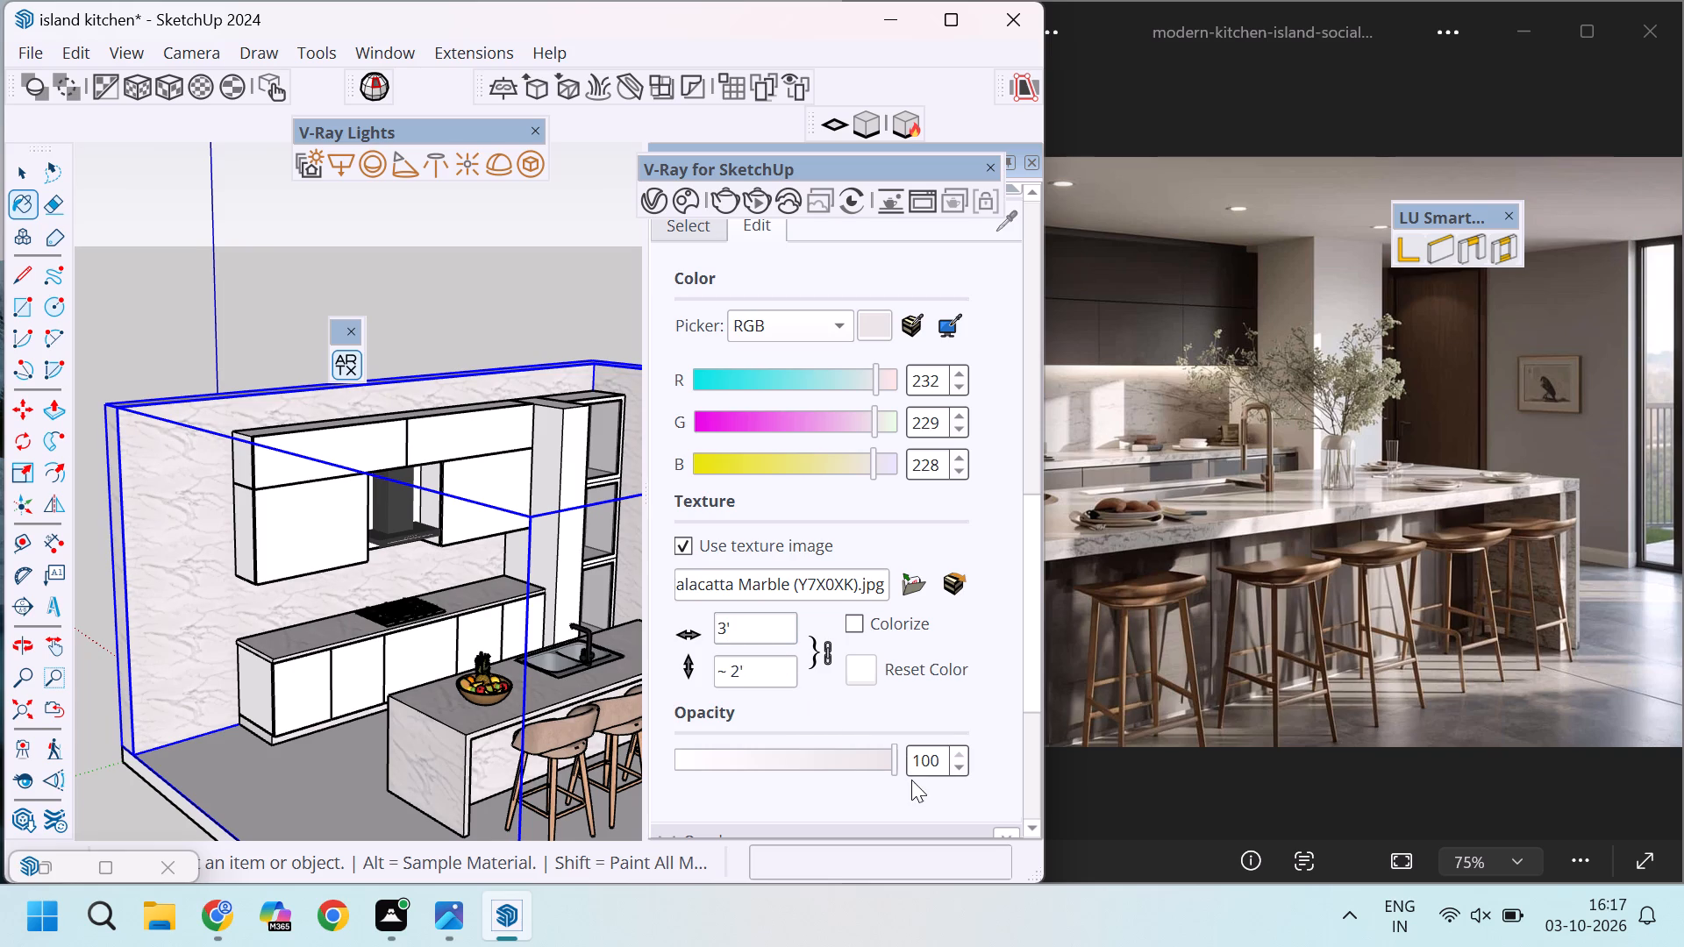
Set the Calacatta Marble texture width to 4'.
key(BackSpace)
key(BackSpace)
drag(897, 759, 893, 759)
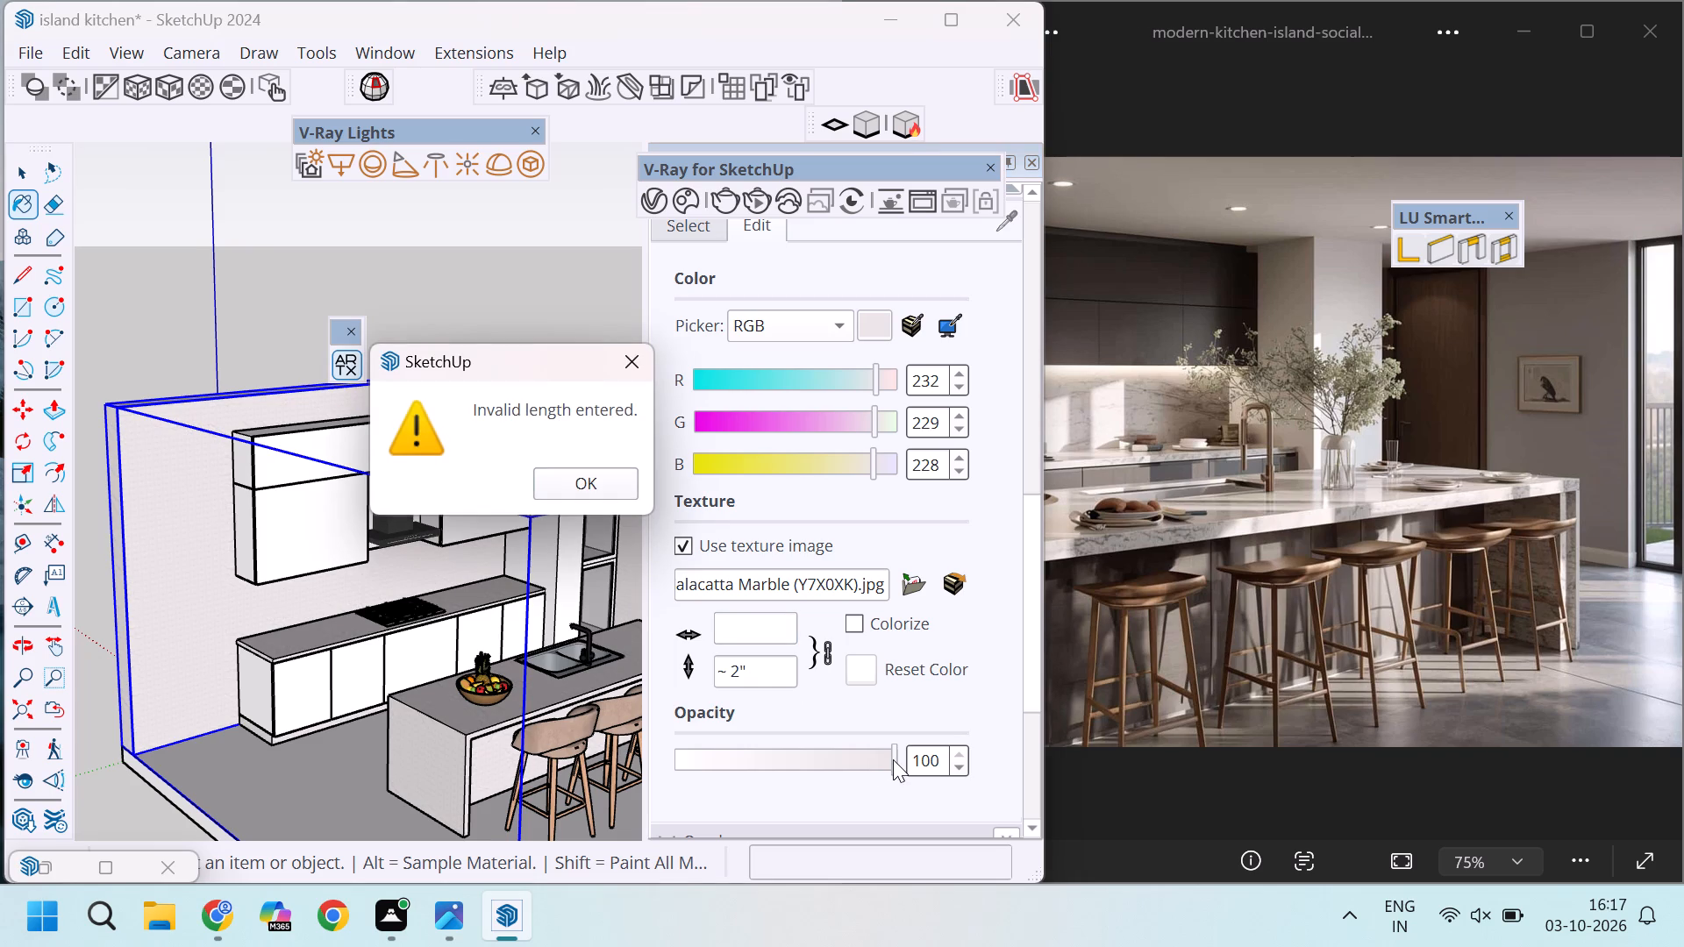
drag(893, 759, 889, 759)
click(620, 375)
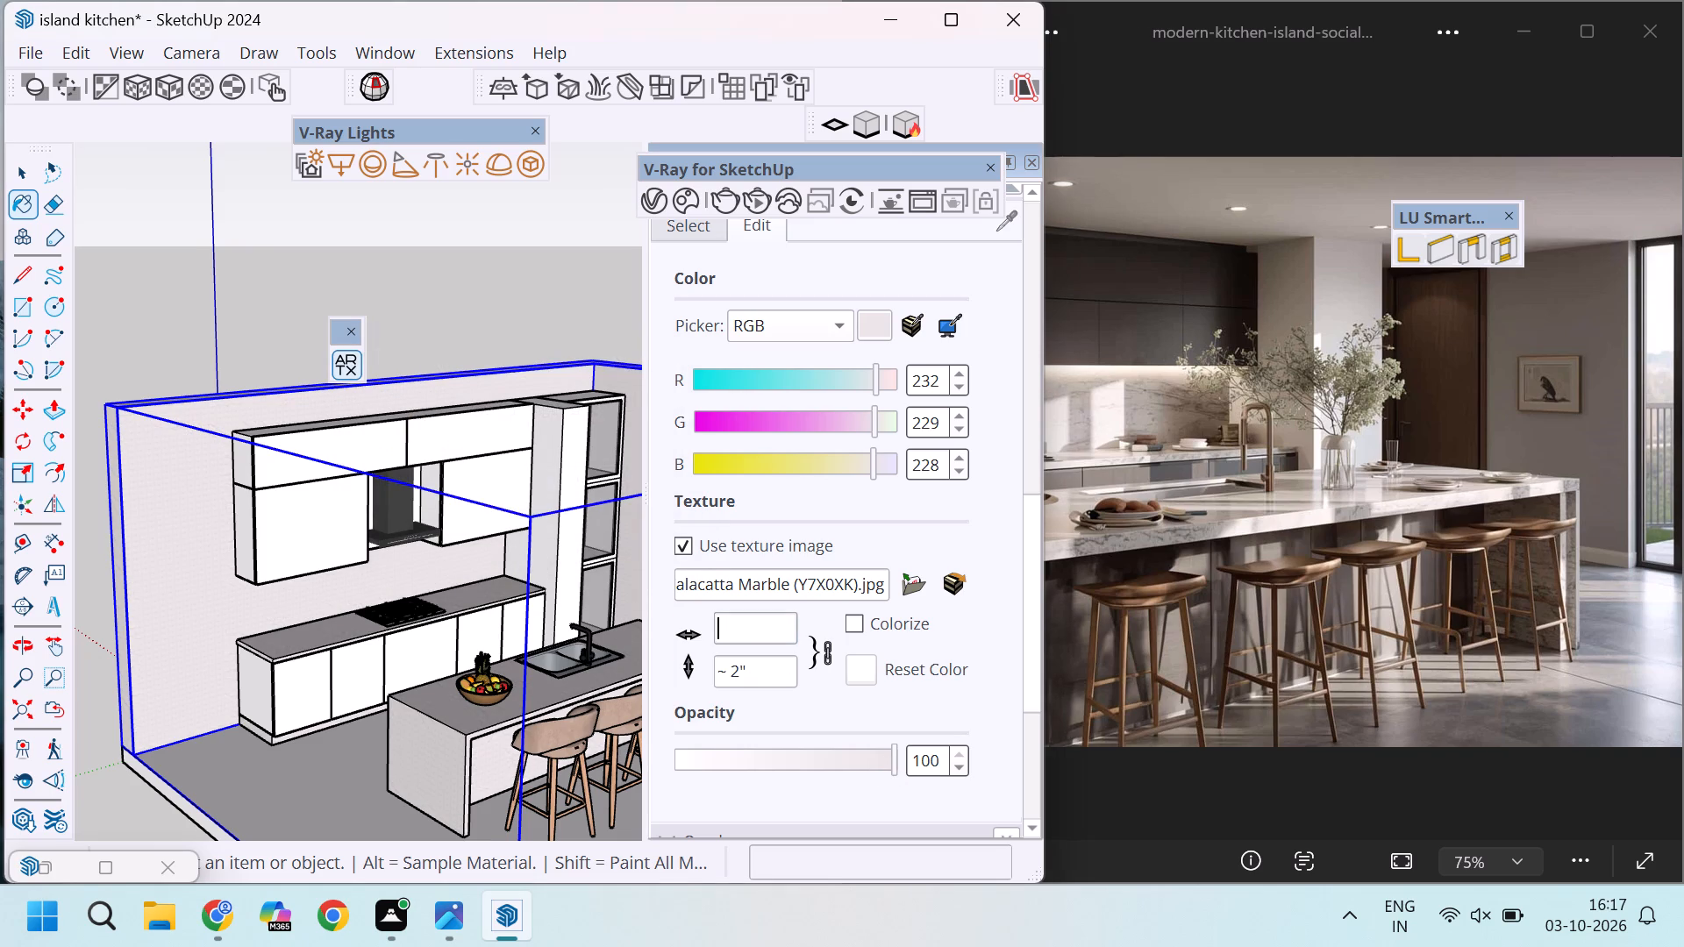
text(4')
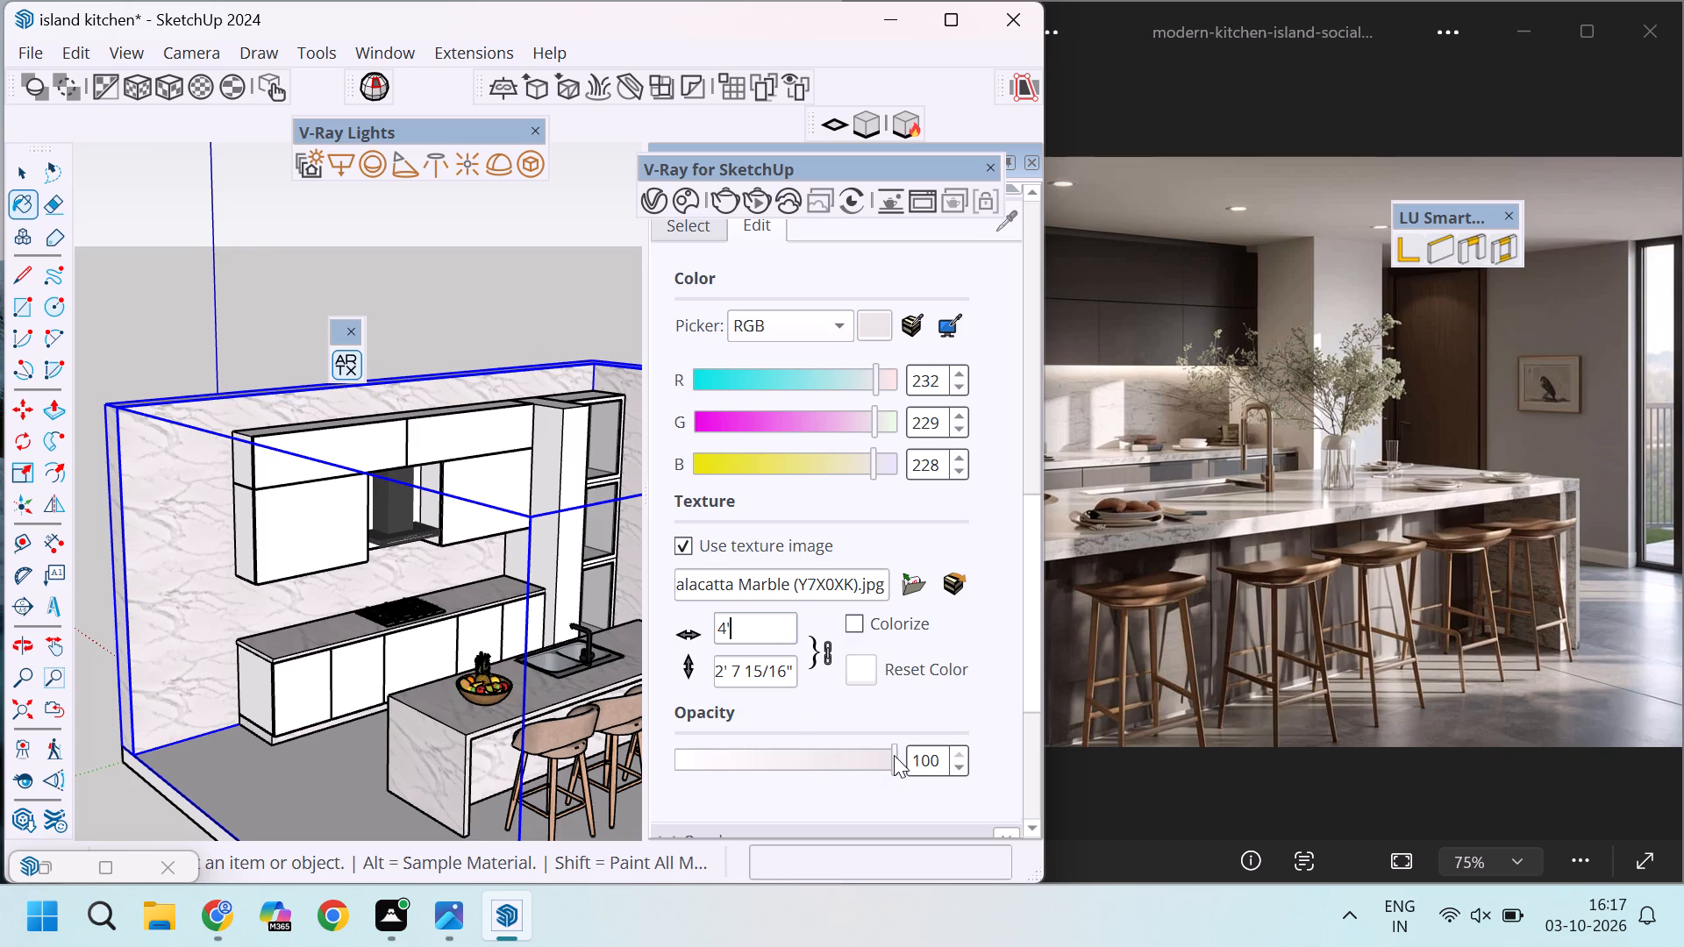
Lower the Calacatta Marble material's opacity to 90.
click(894, 755)
drag(885, 757, 851, 757)
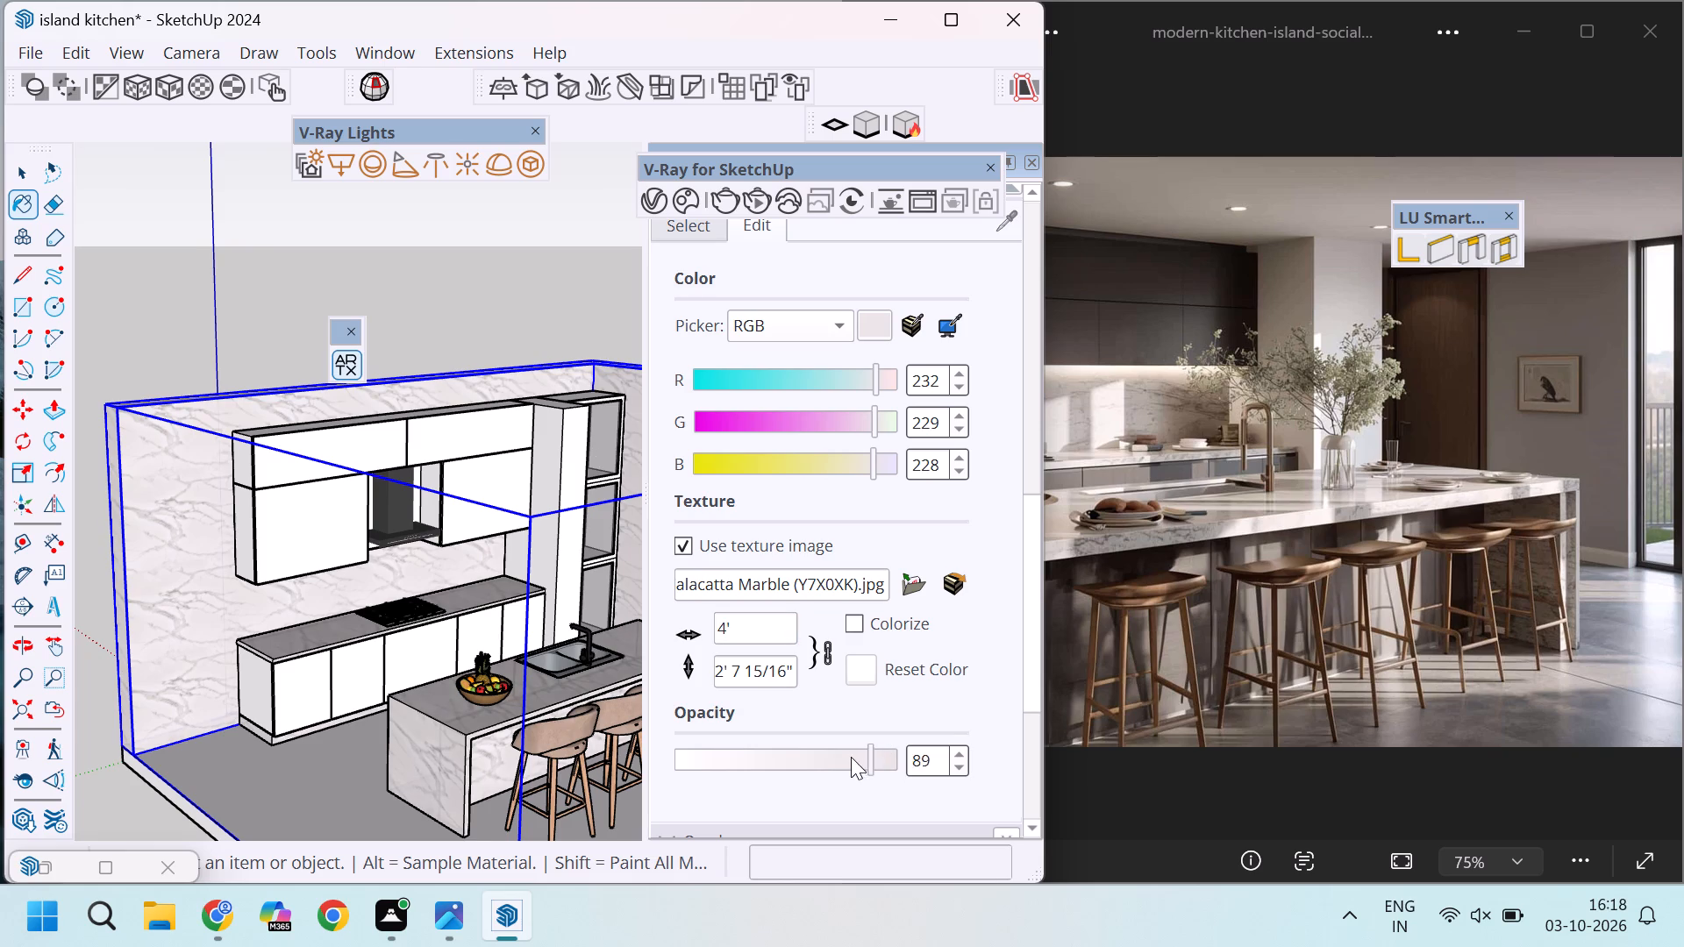
drag(851, 757, 763, 756)
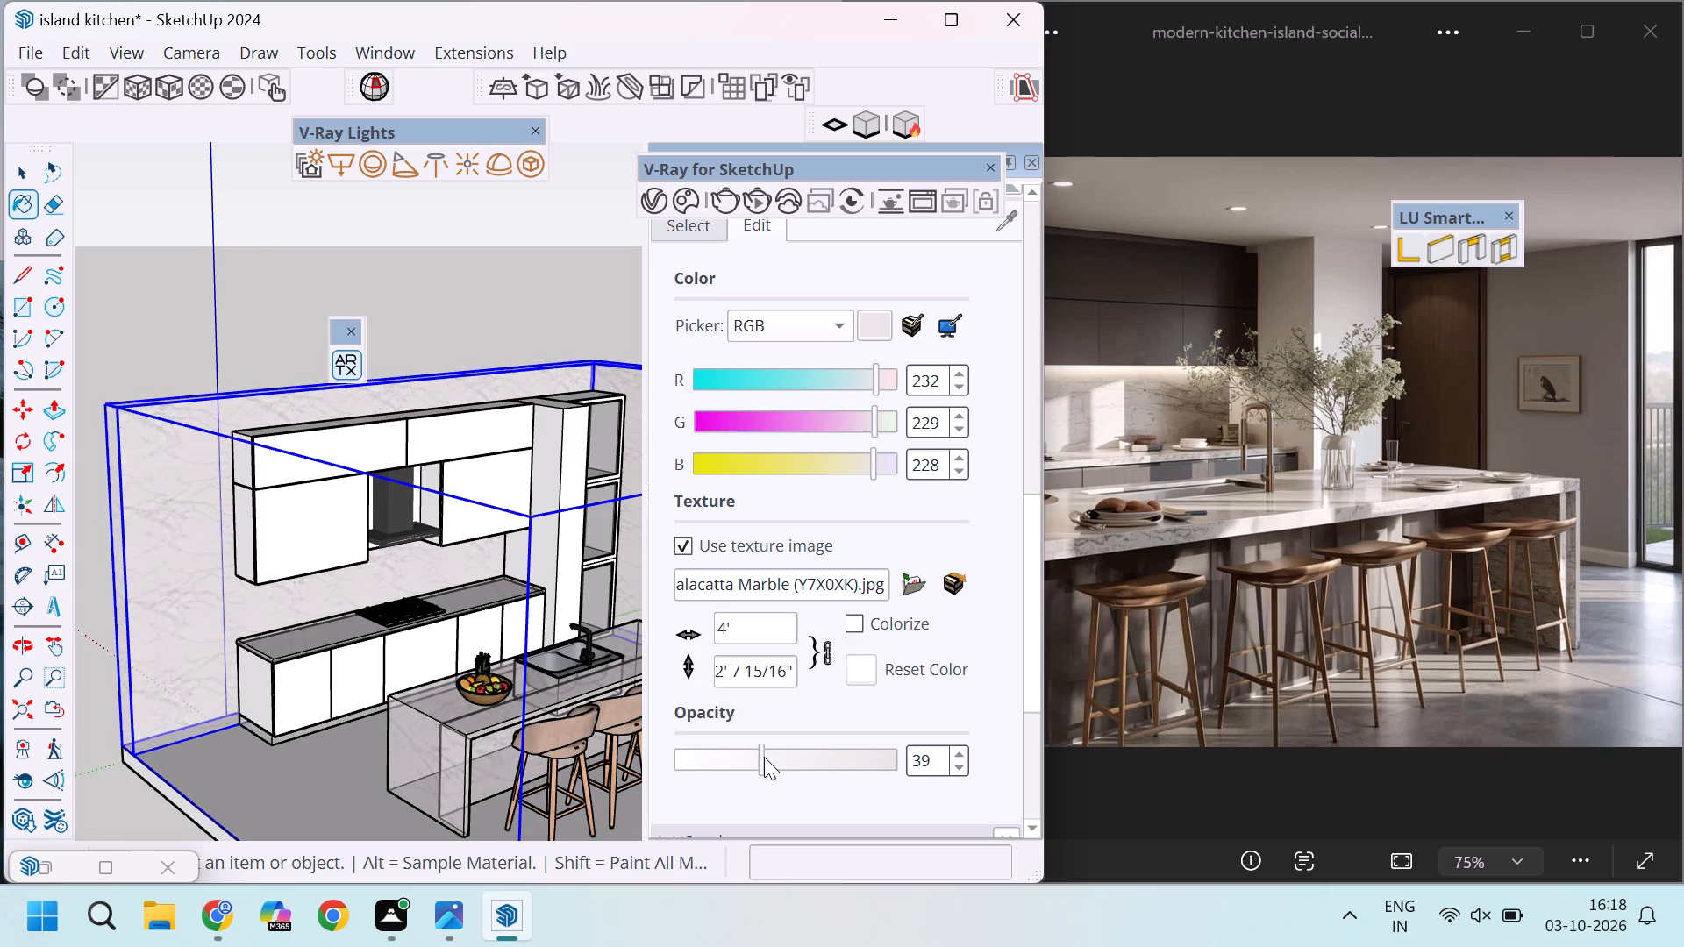
drag(764, 757, 843, 757)
drag(843, 757, 858, 761)
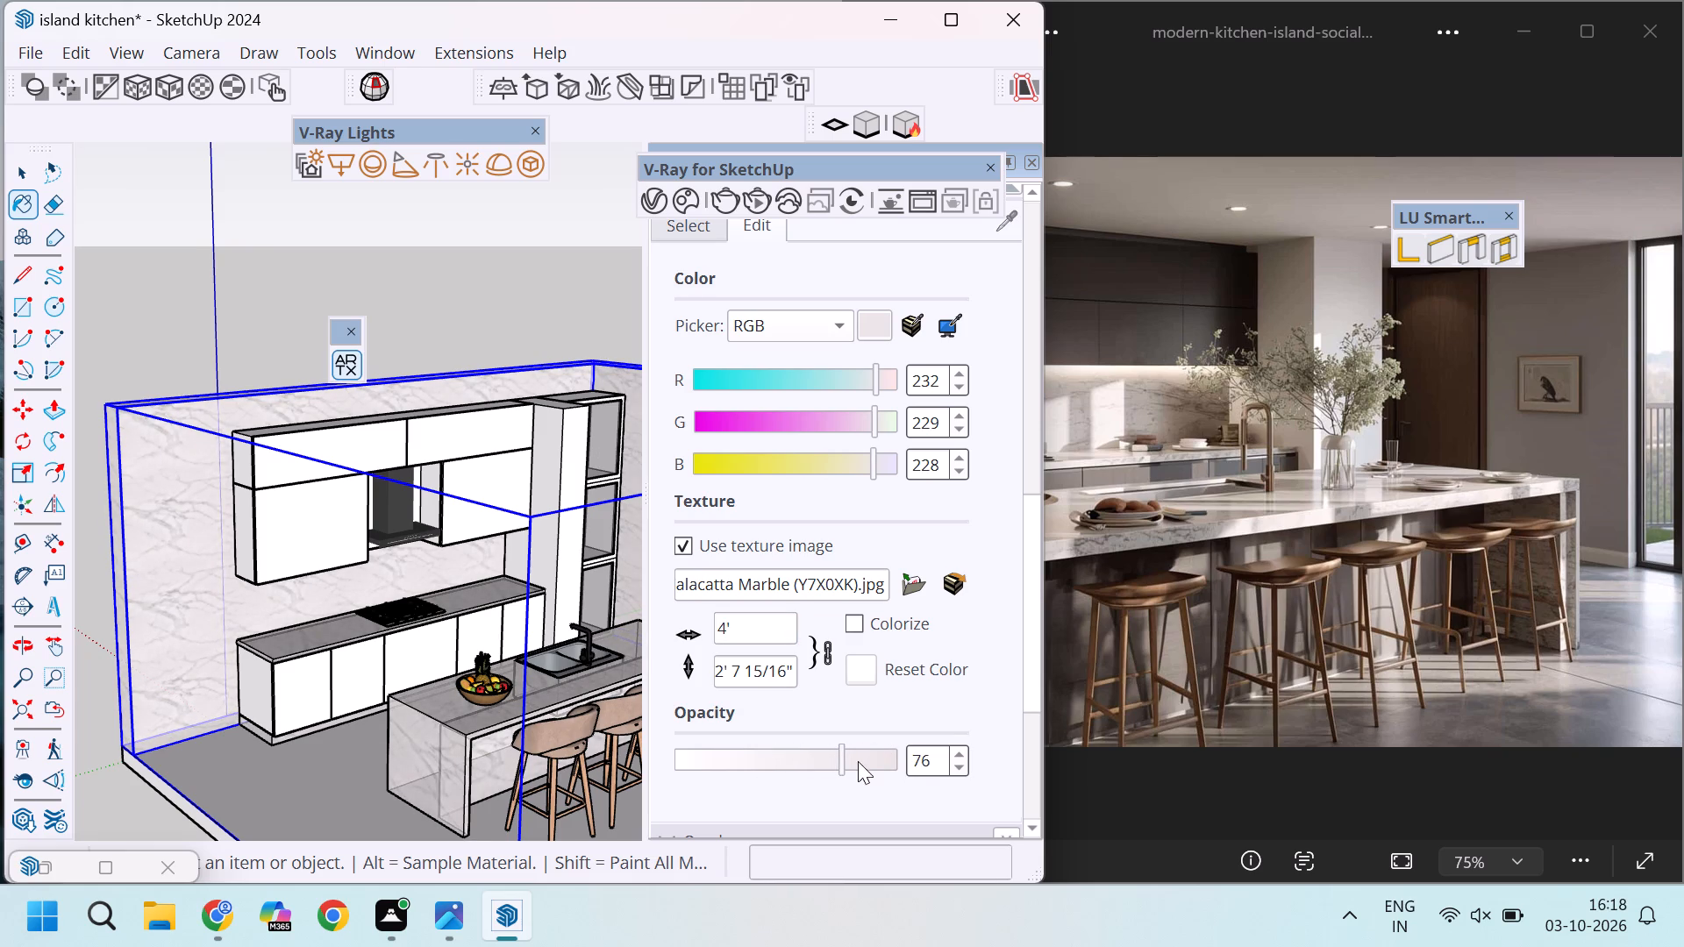
drag(858, 761, 867, 764)
click(867, 764)
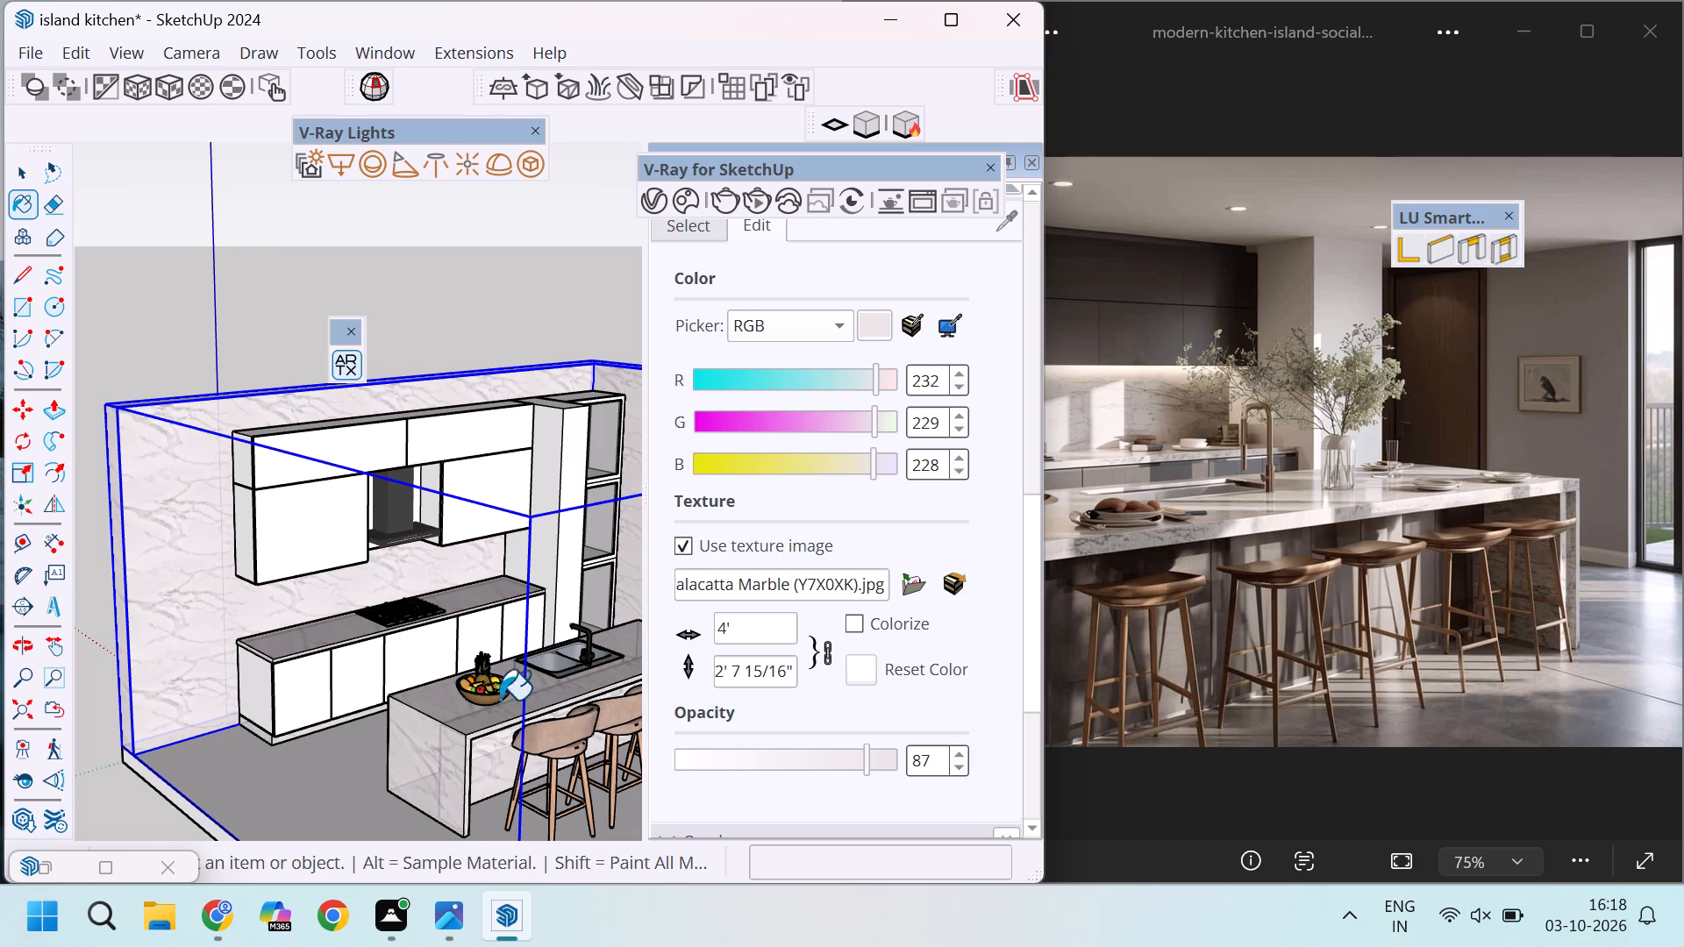
scroll(529, 680, down, 2)
scroll(879, 680, down, 4)
scroll(879, 680, up, 4)
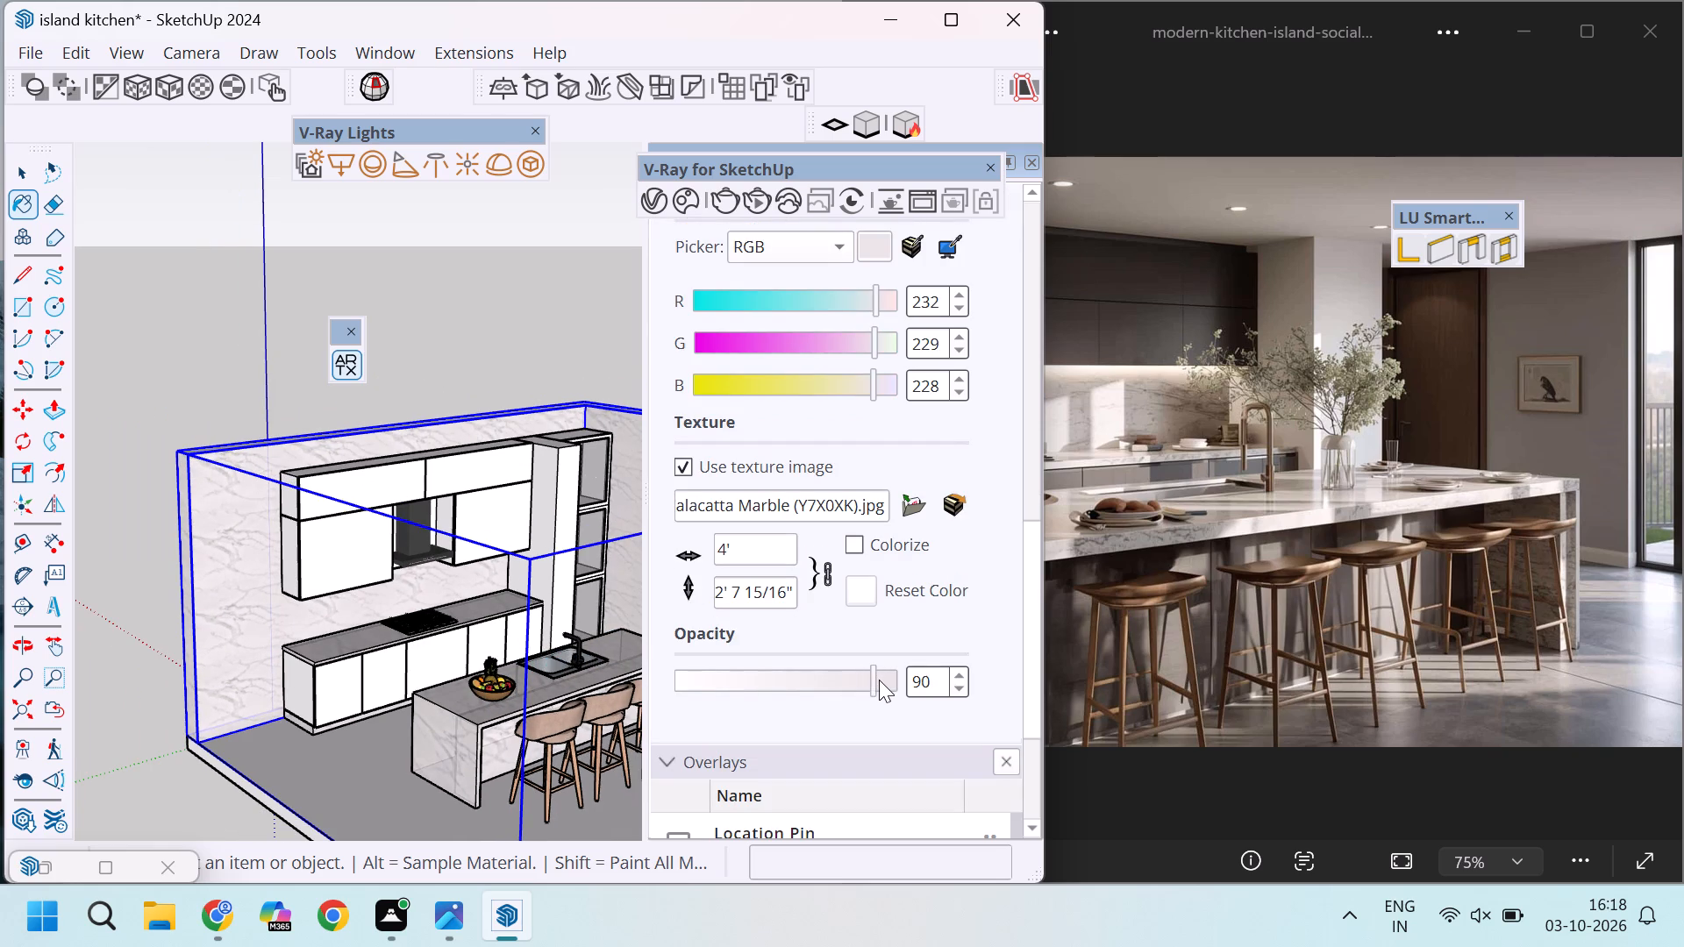
scroll(882, 580, up, 4)
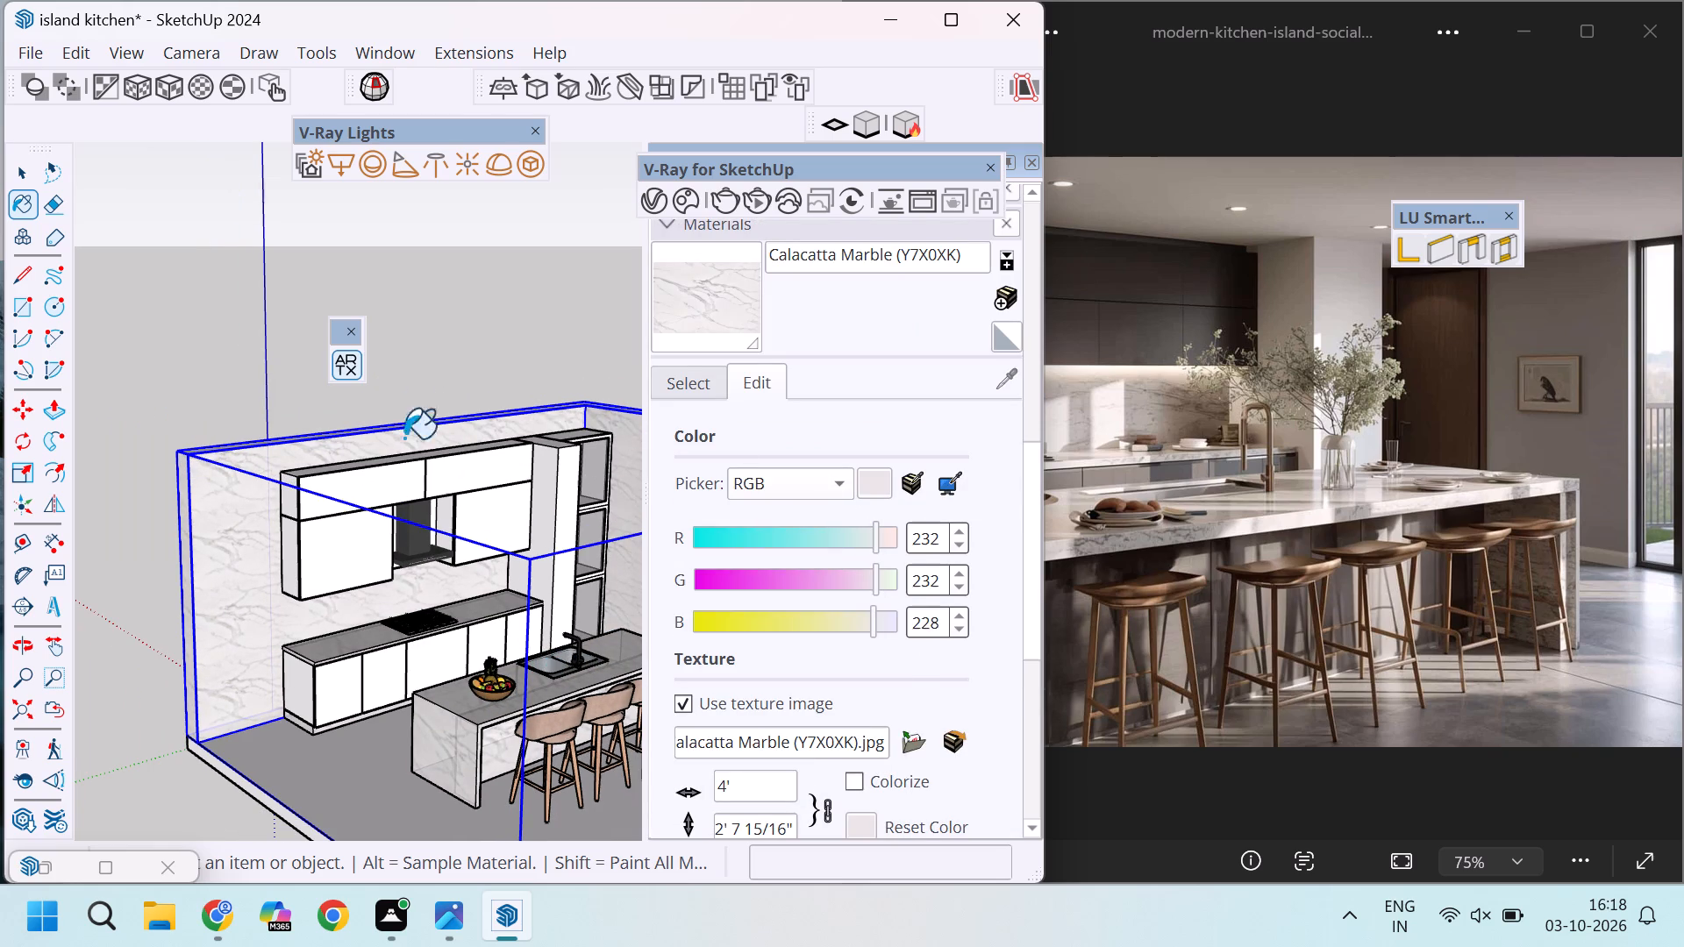
Leave the Paint Bucket for the Select tool and deselect the marble walls.
key(space)
key(space)
key(space)
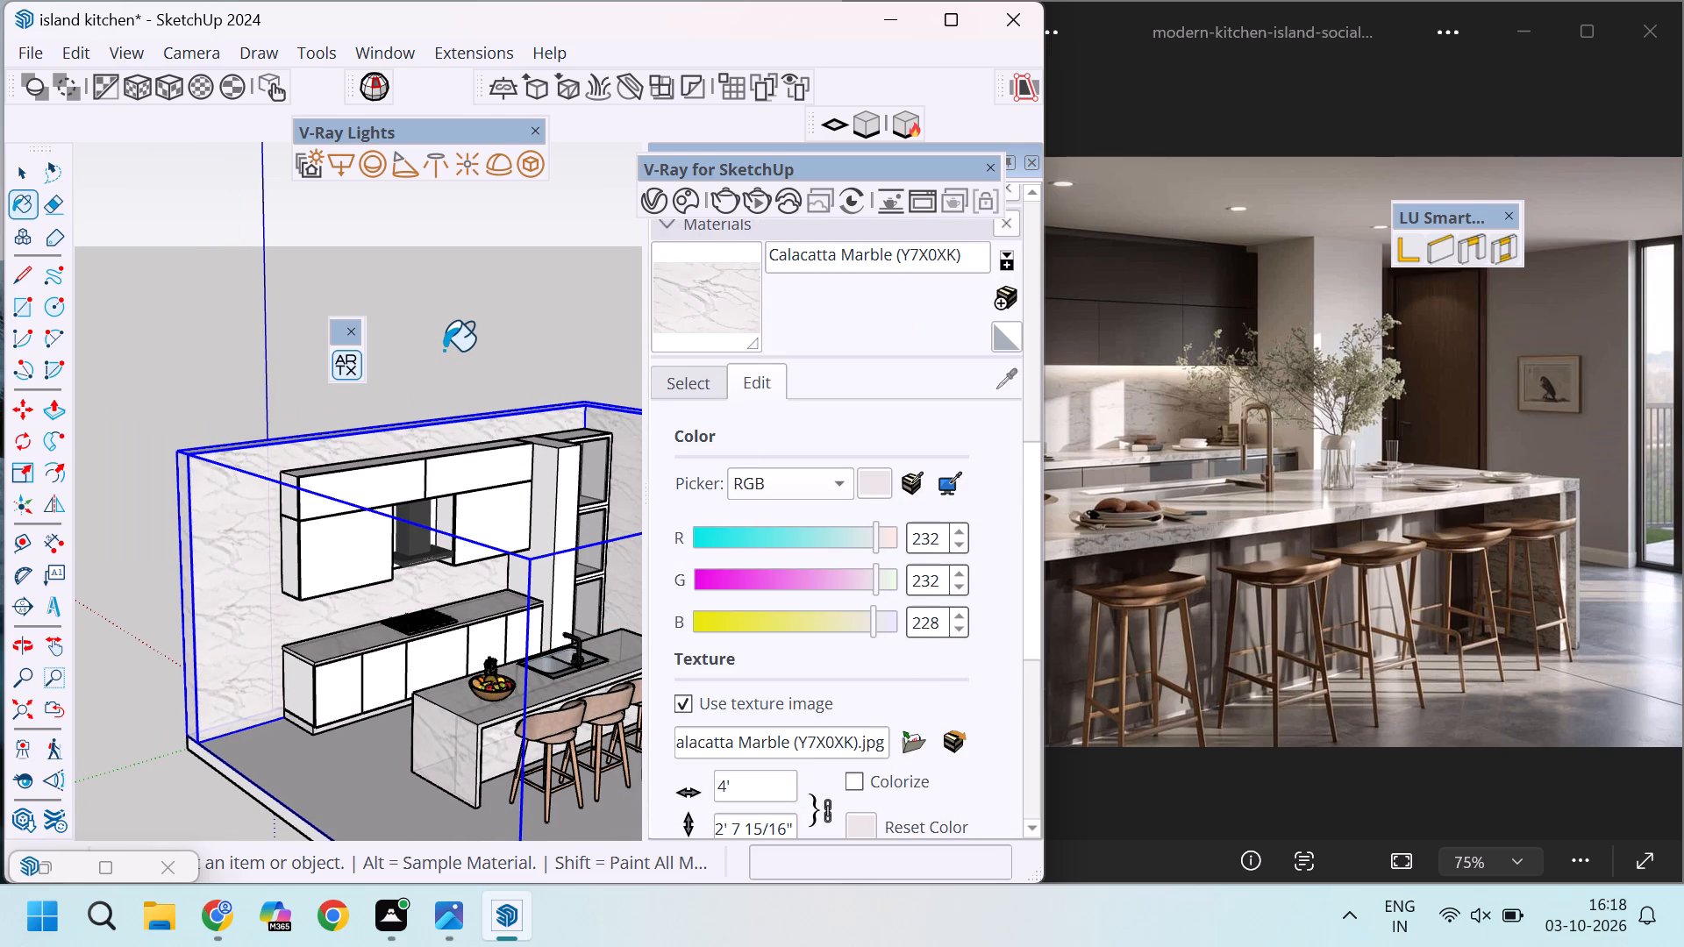
click(454, 344)
click(454, 344)
key(space)
key(space)
key(space)
double_click(454, 344)
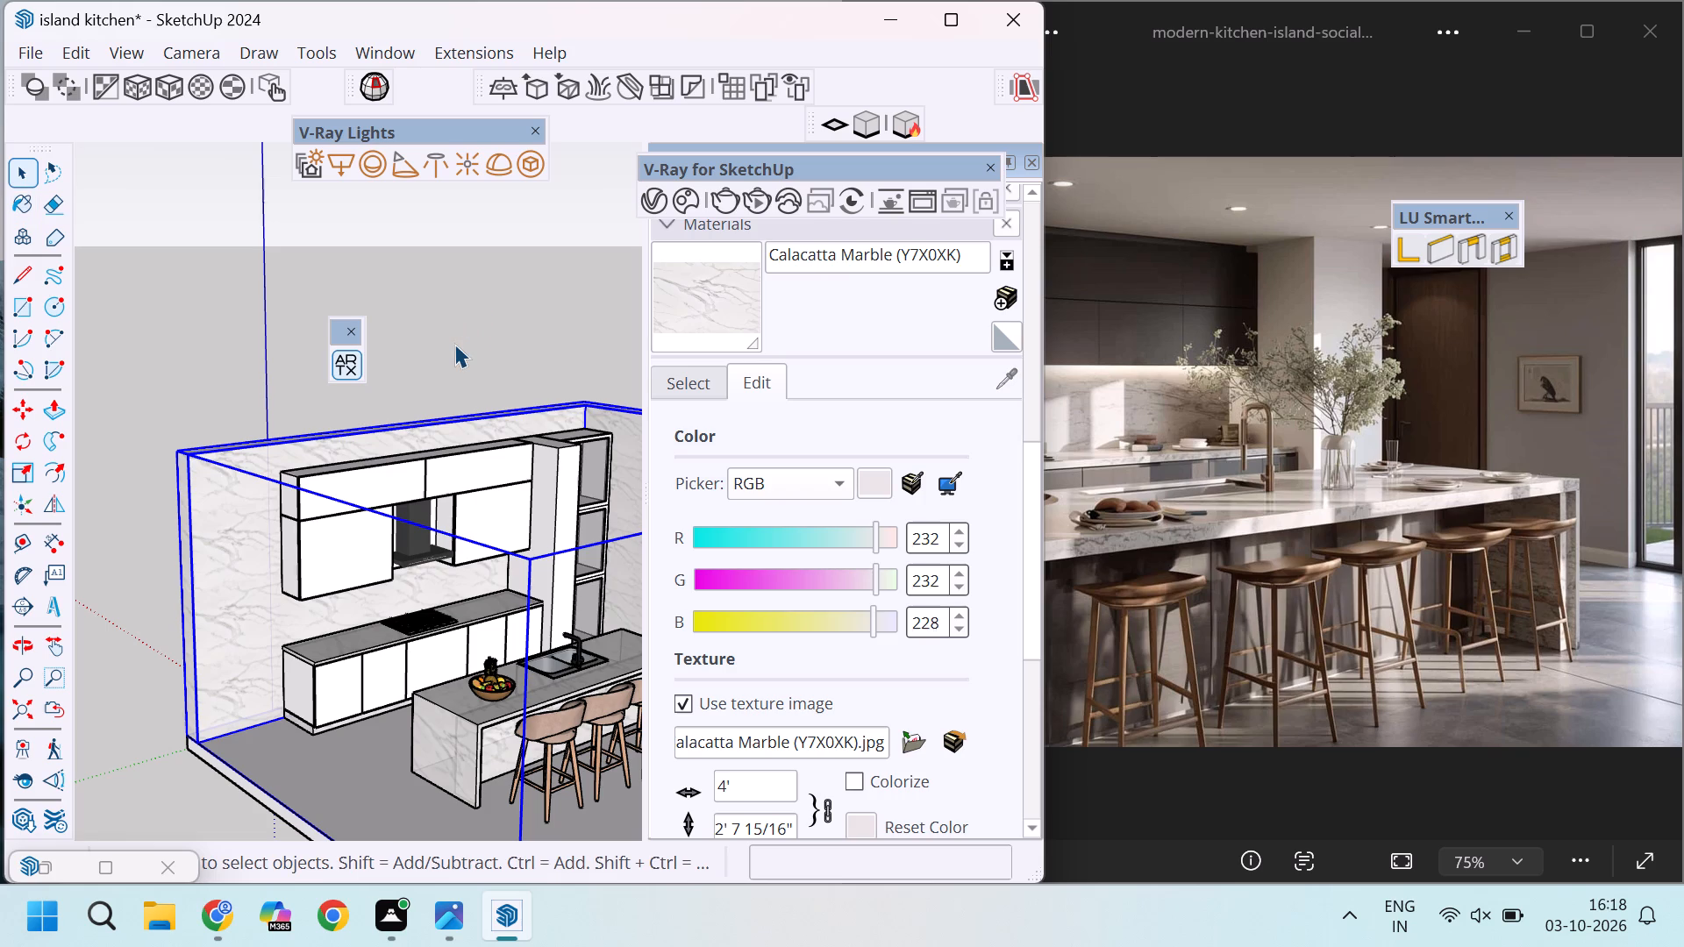
Select the top row of upper cabinet fronts above the range hood.
scroll(454, 344, down, 3)
scroll(528, 643, up, 4)
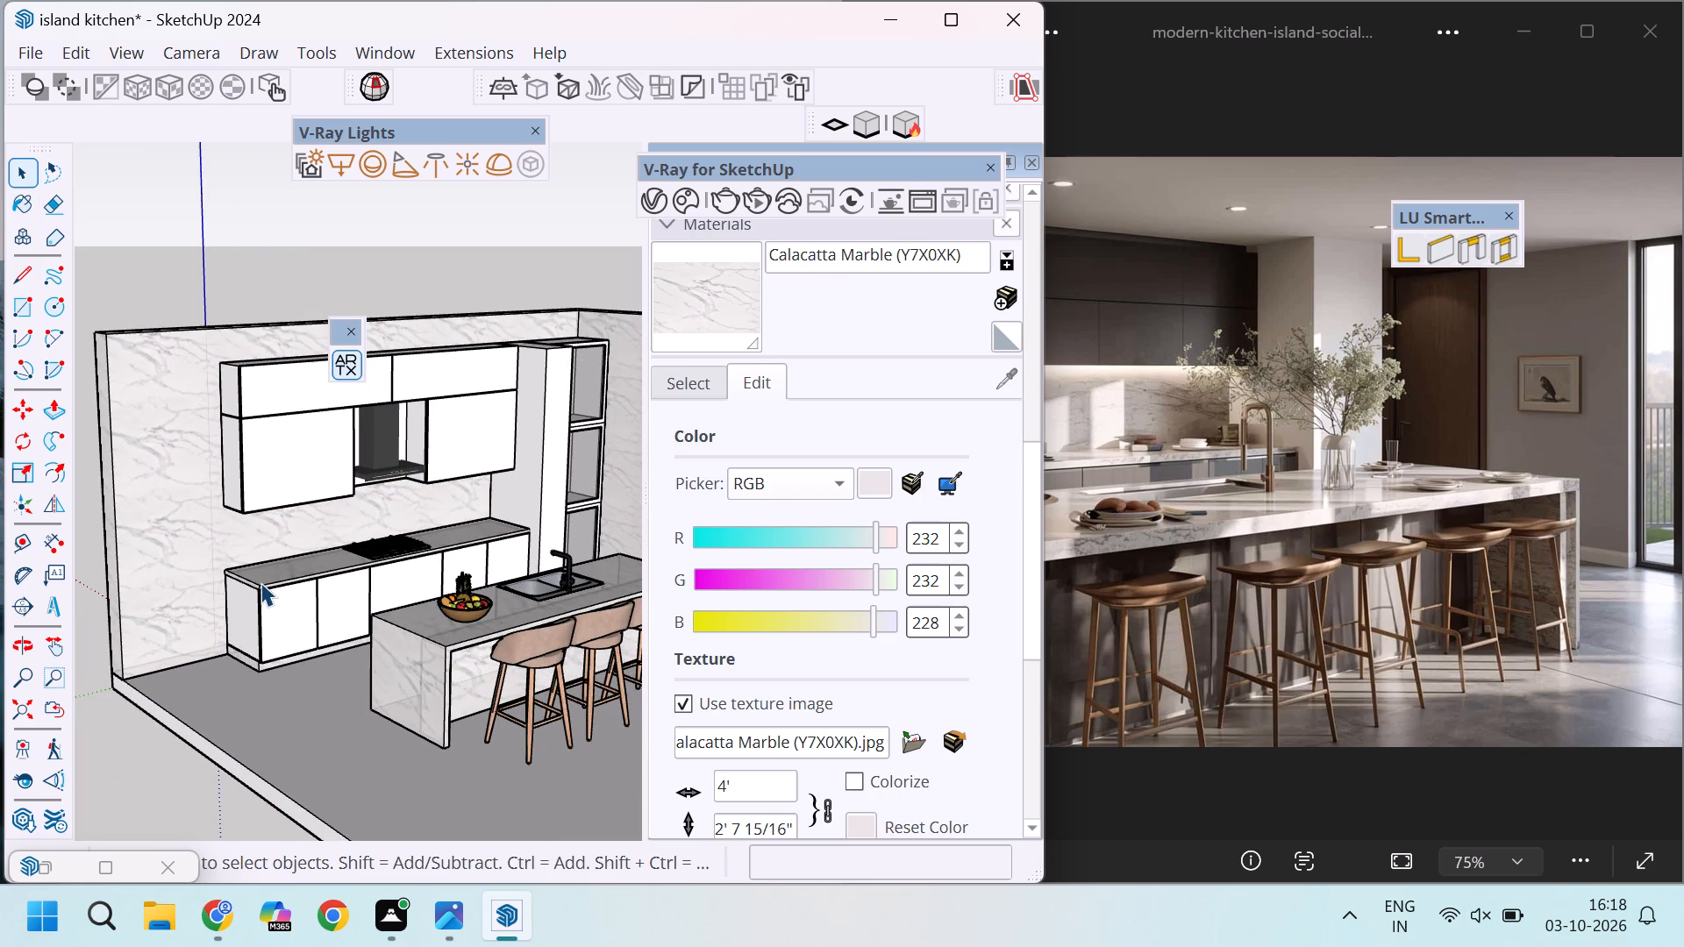
scroll(434, 390, up, 3)
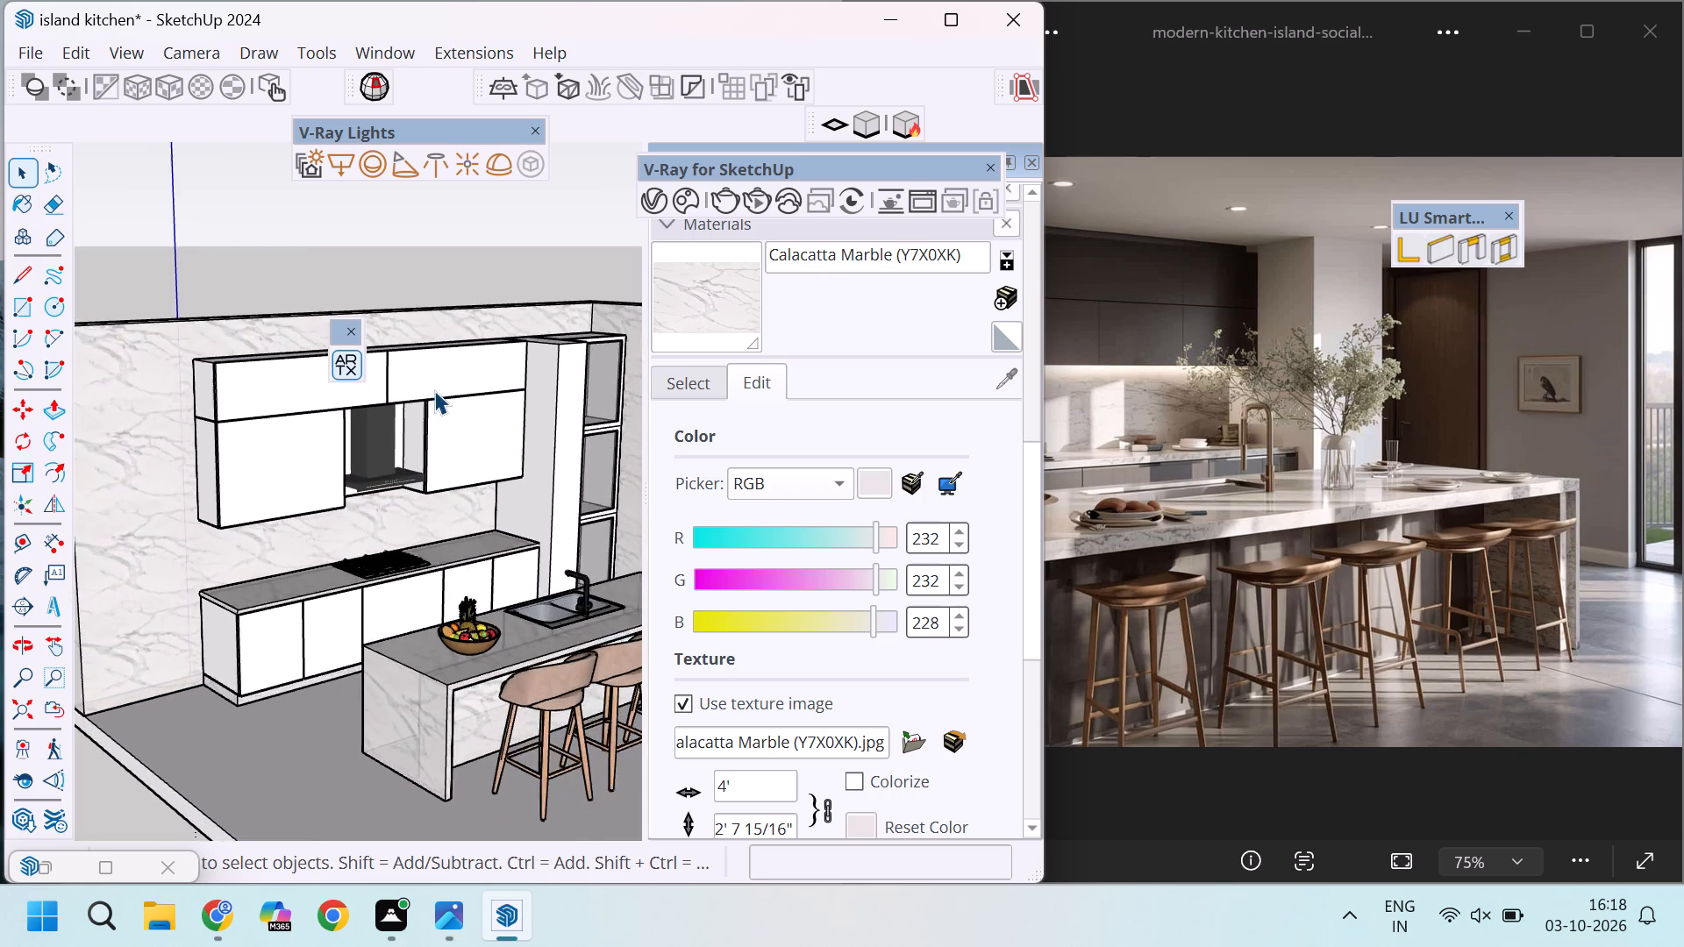
scroll(434, 390, up, 2)
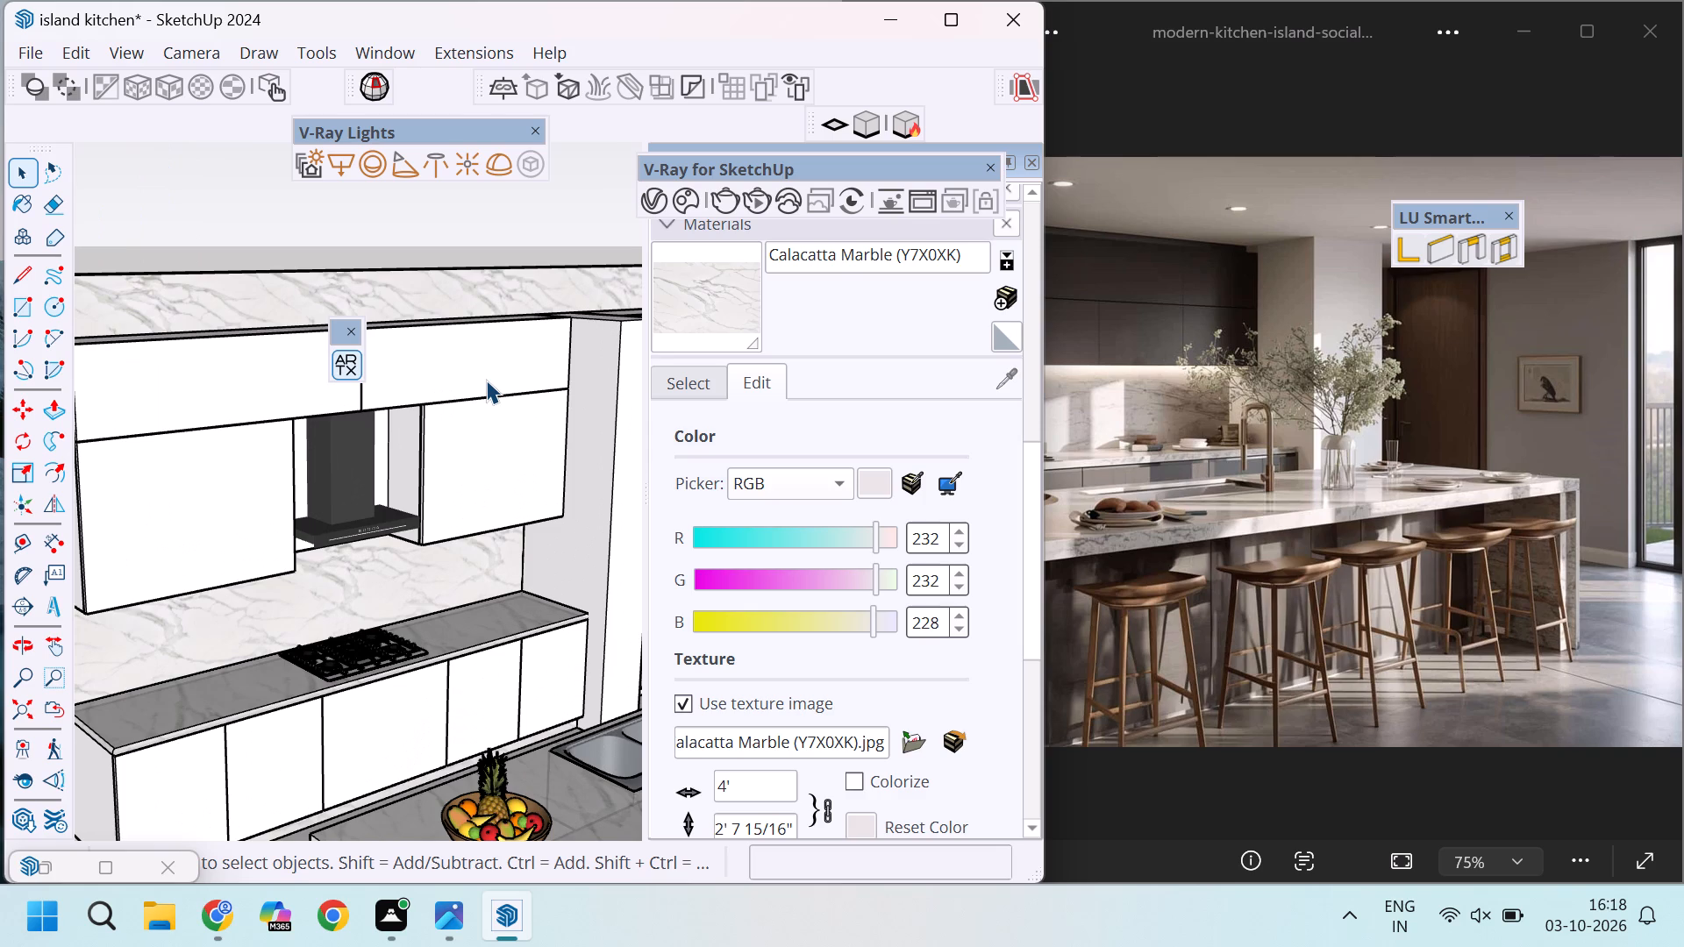
scroll(500, 368, up, 2)
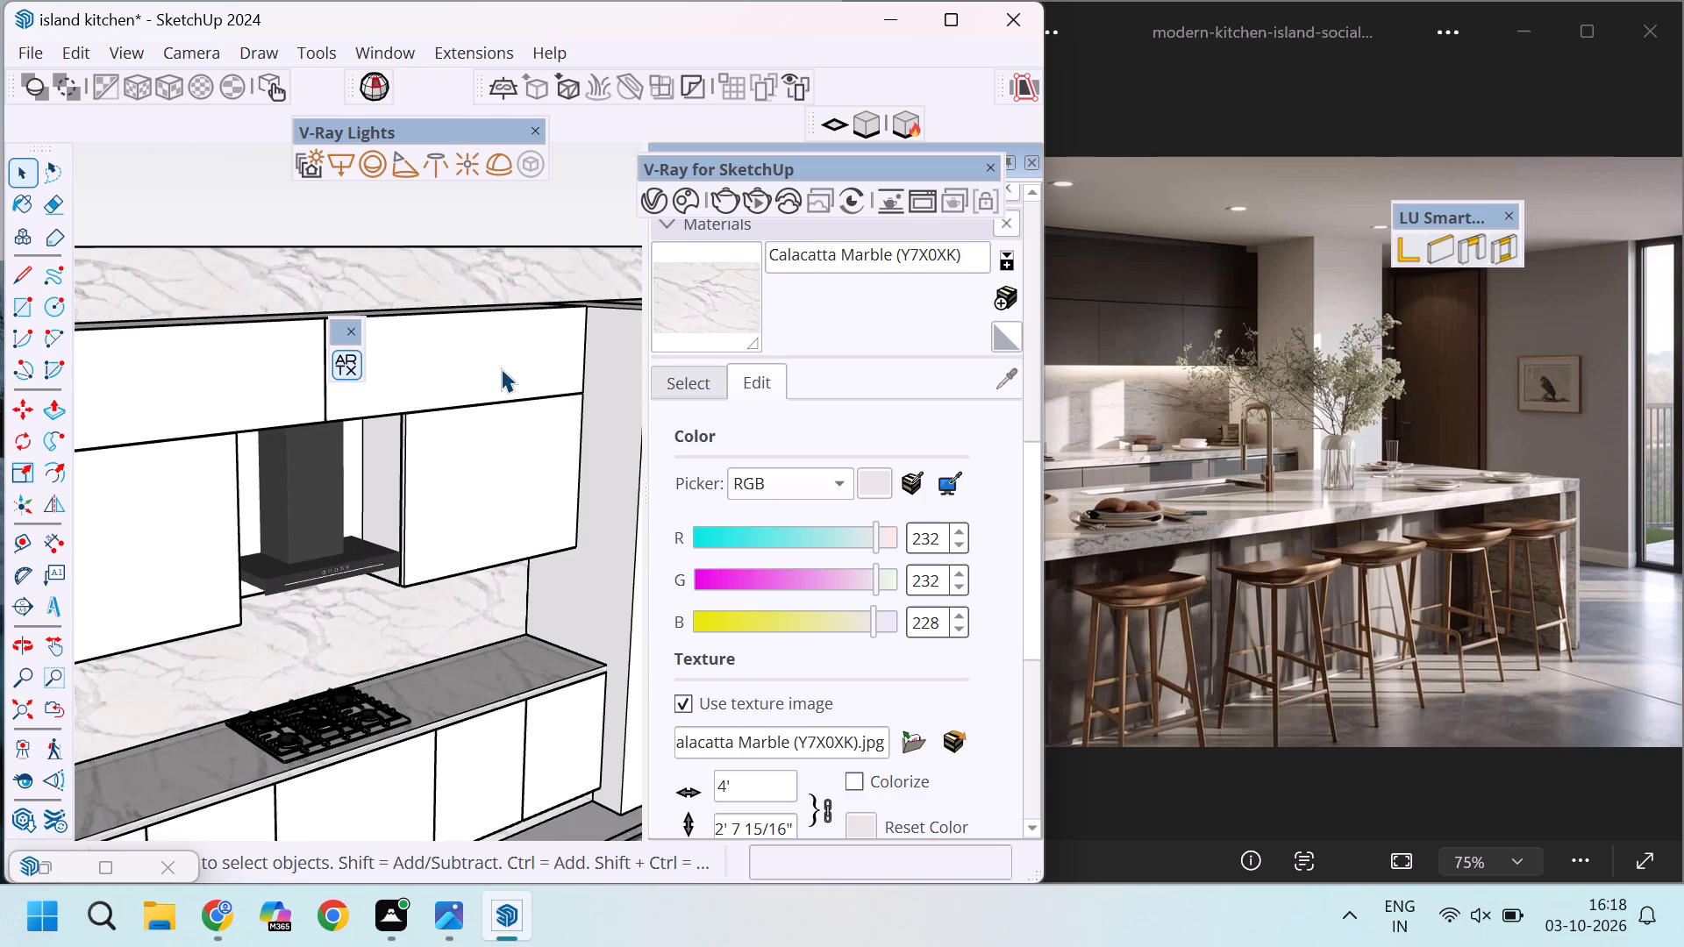
click(506, 368)
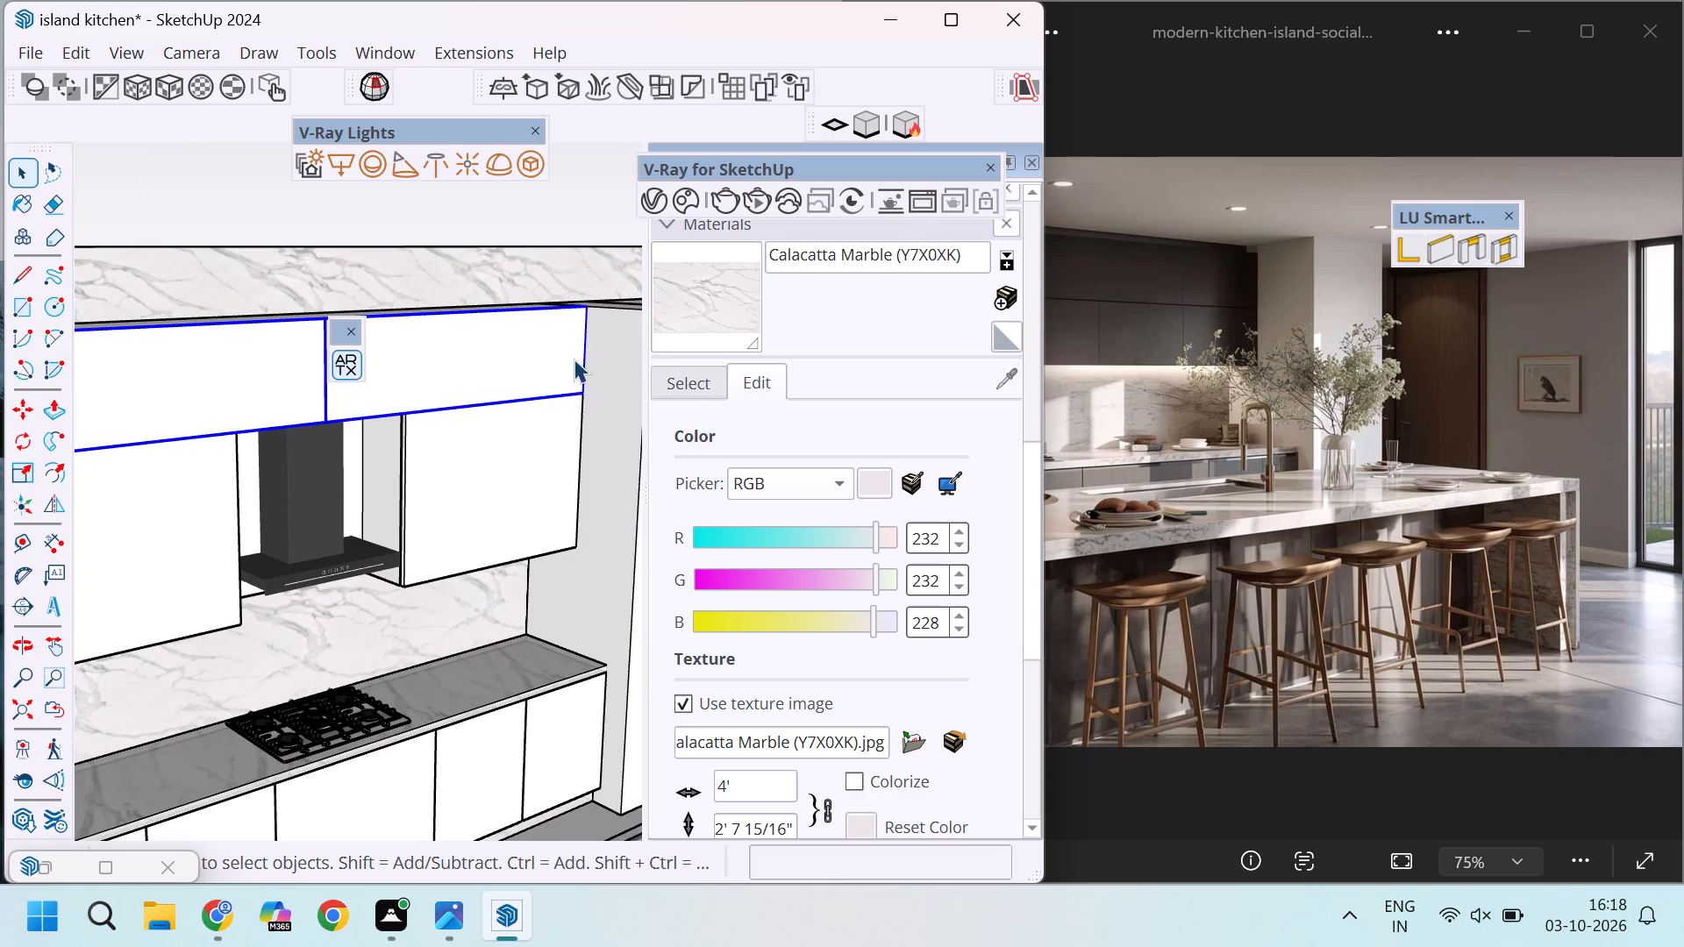
Return to the Architextures texture library and search it for wood.
click(356, 367)
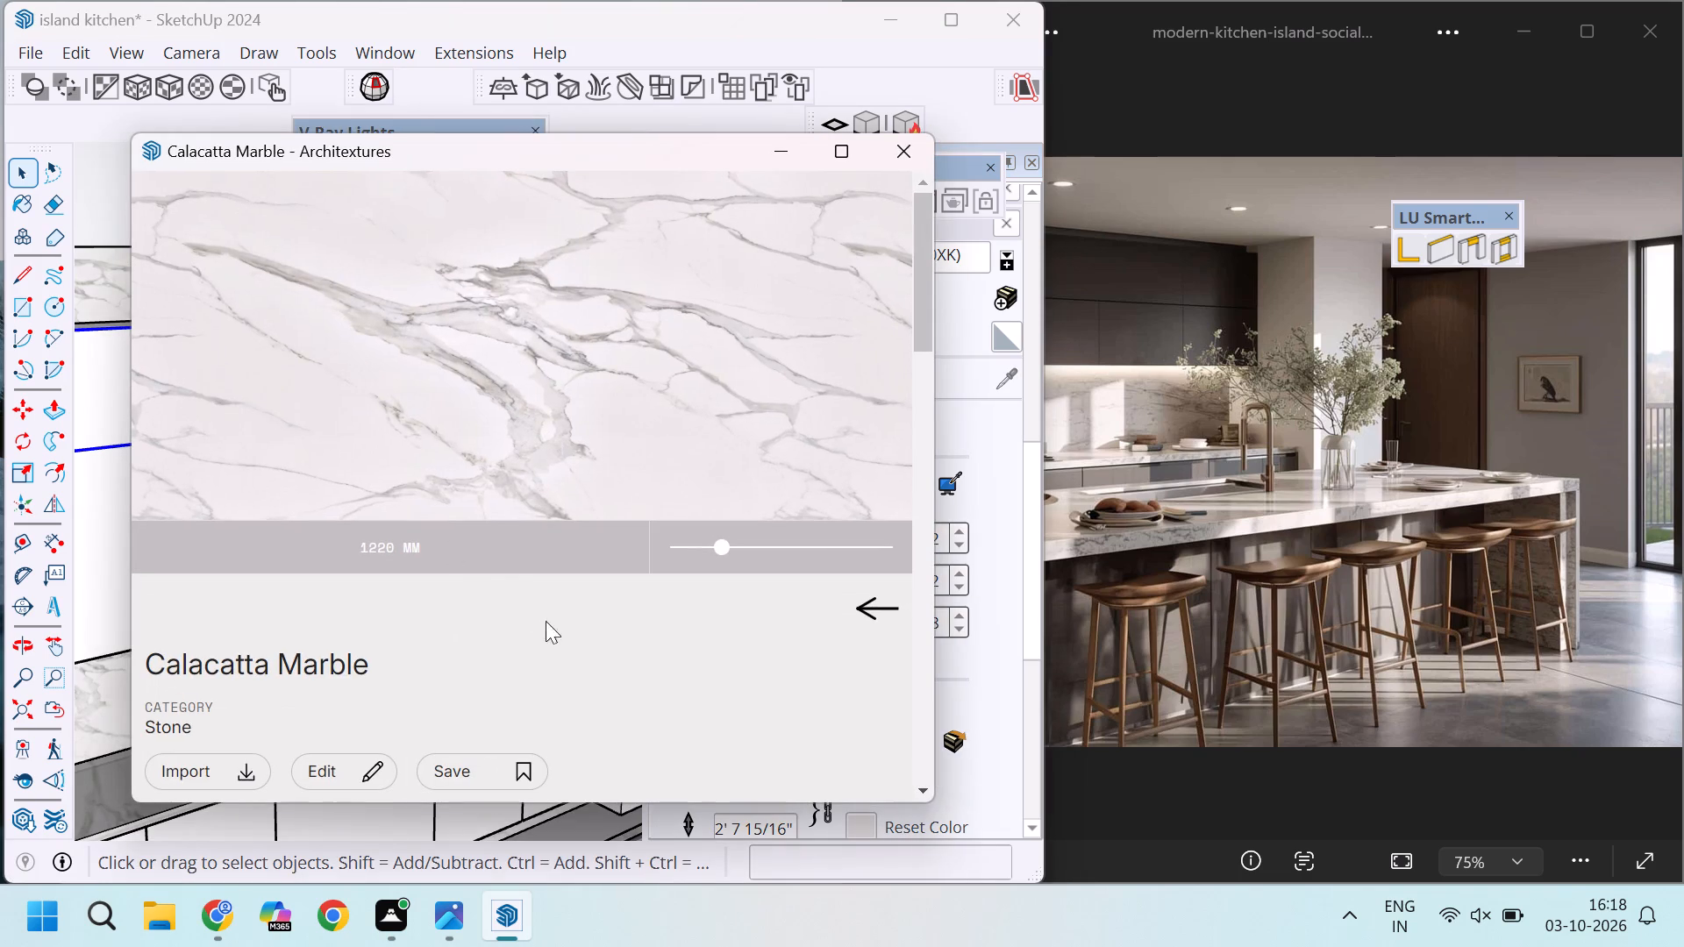
scroll(617, 580, up, 4)
scroll(465, 573, up, 3)
click(883, 610)
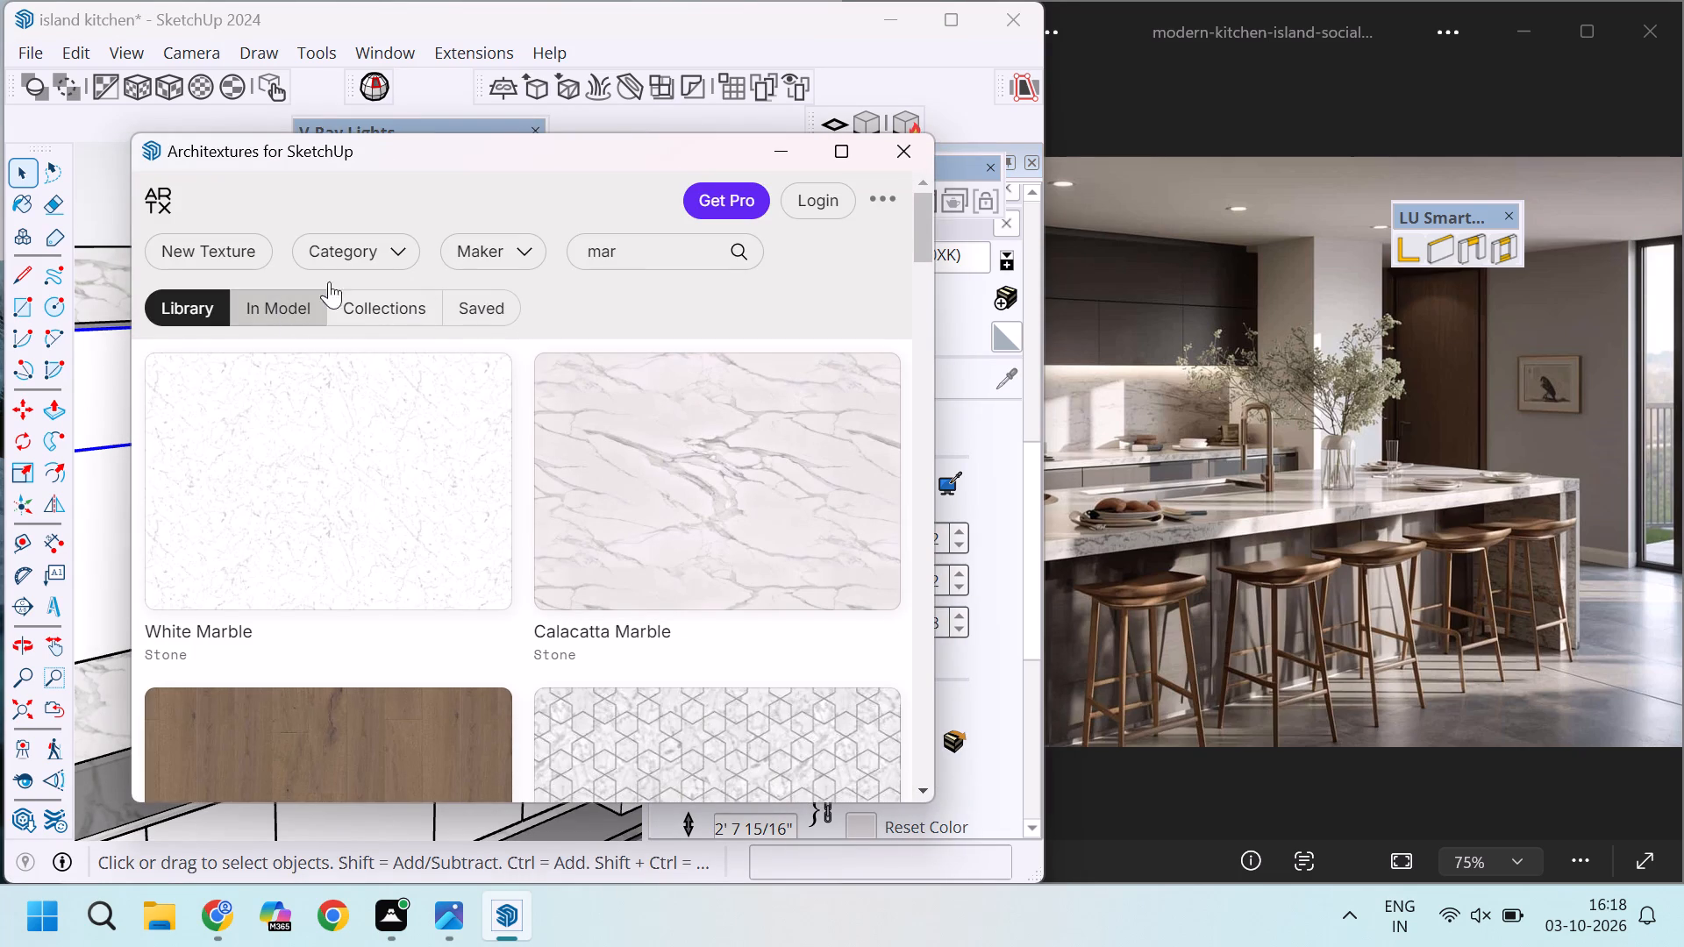
click(696, 249)
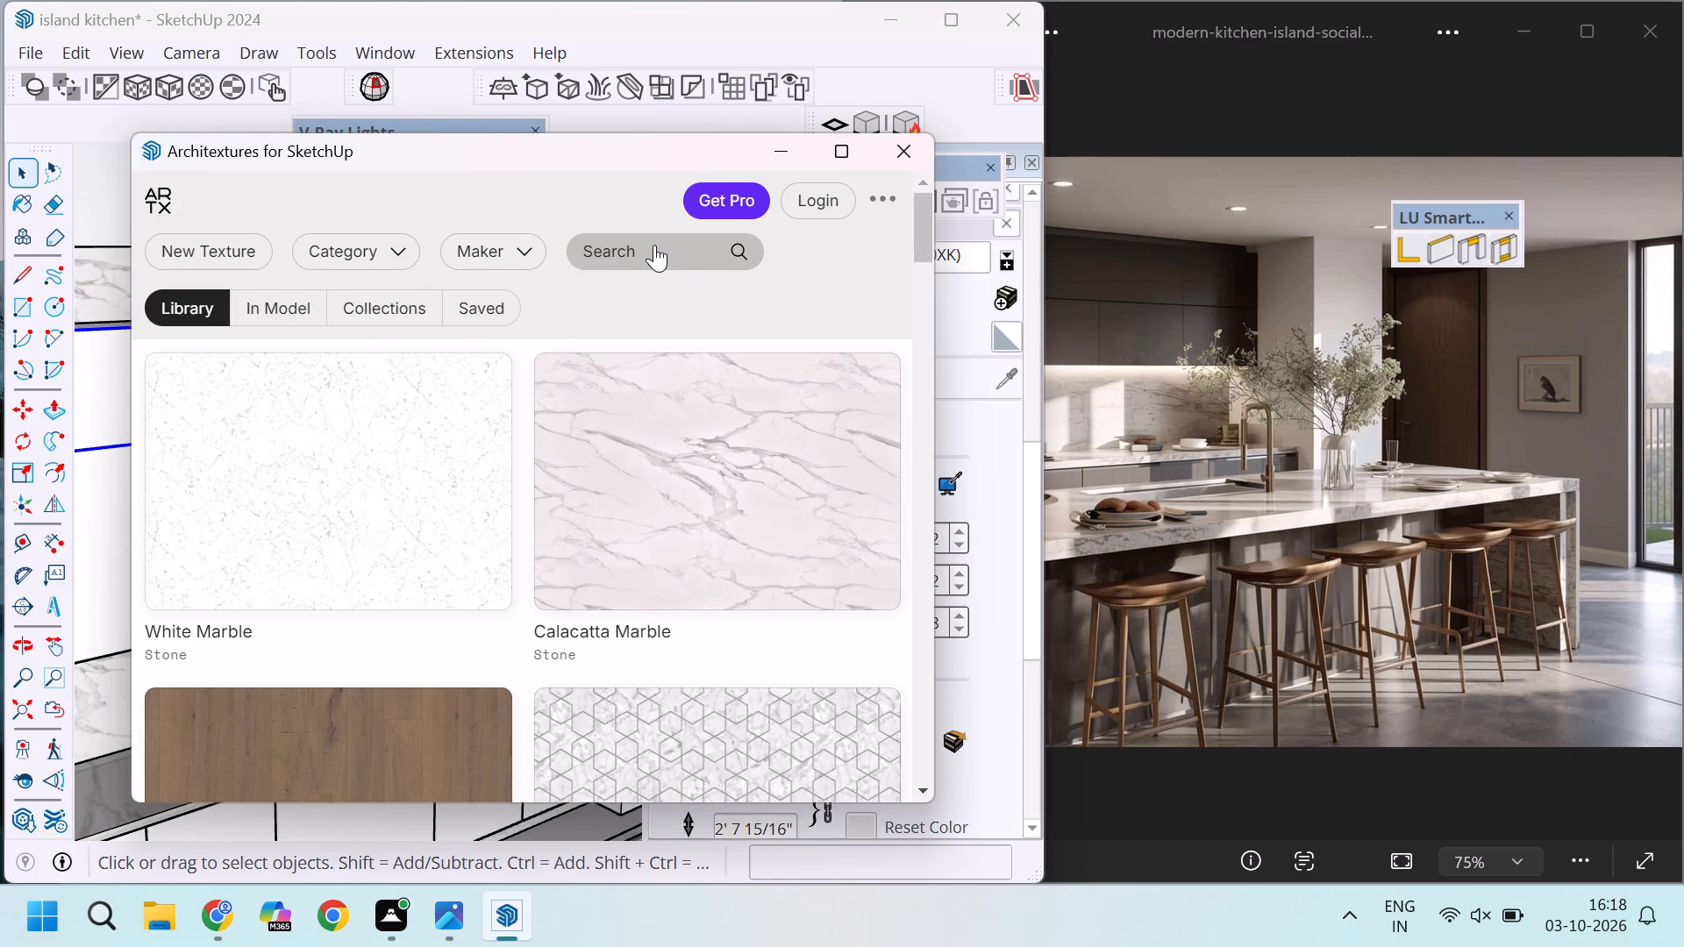
text(wood)
key(Return)
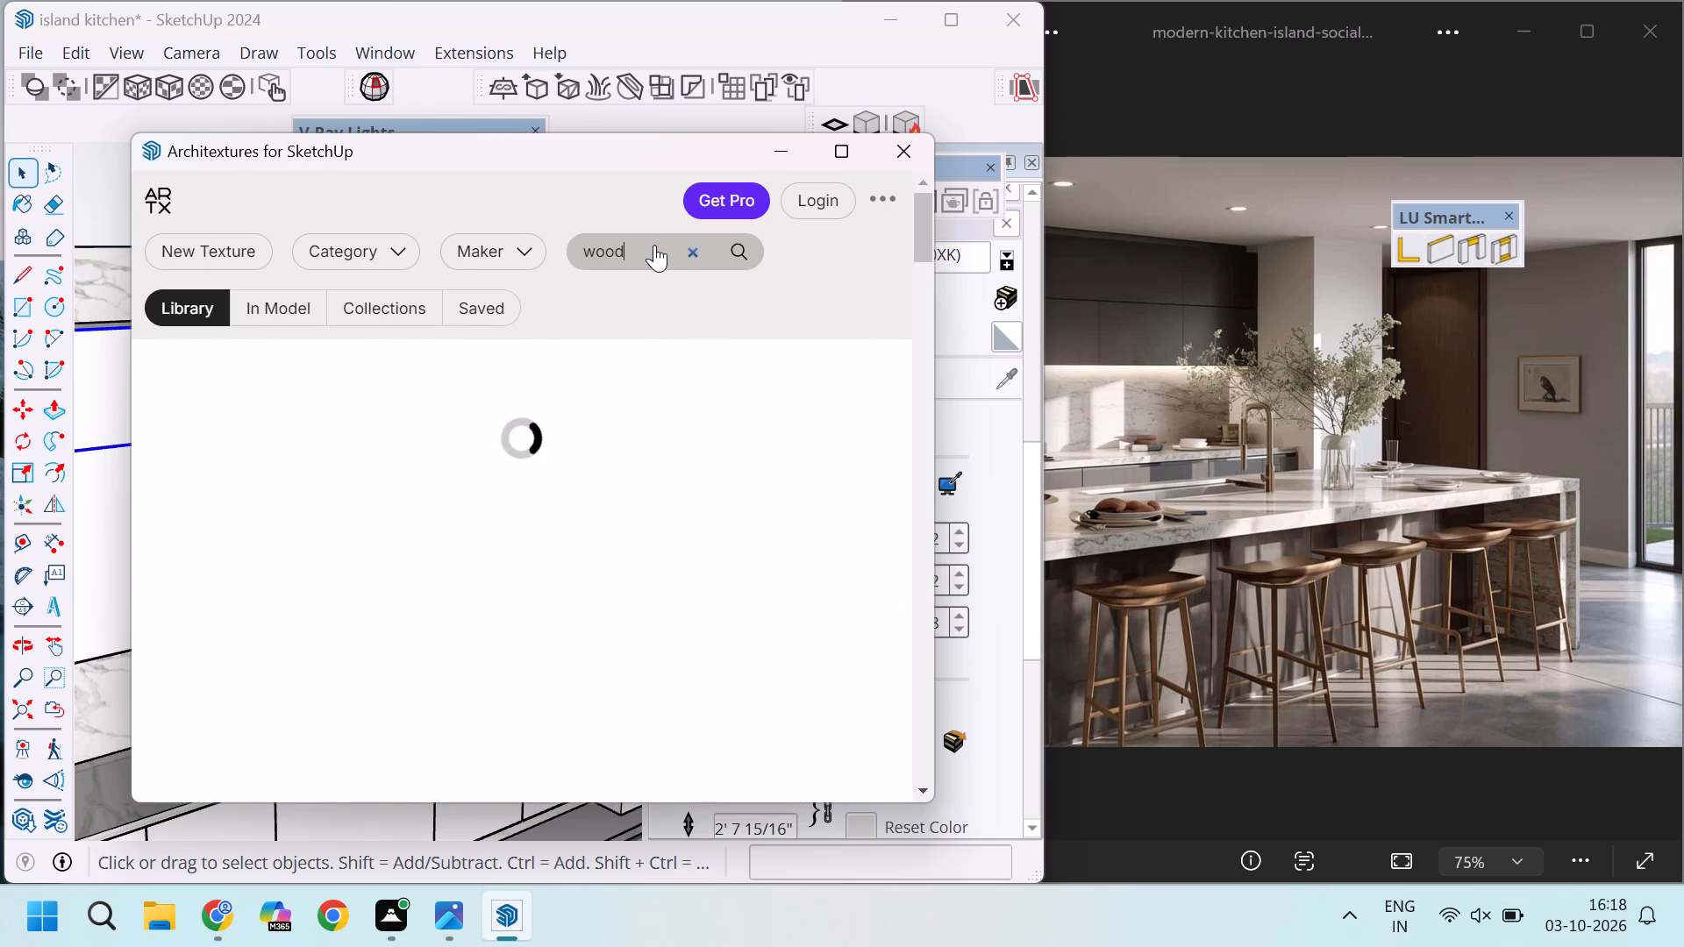
Look through the wood textures for a dark cabinet finish and import Charred Timber into the model.
scroll(651, 709, down, 1)
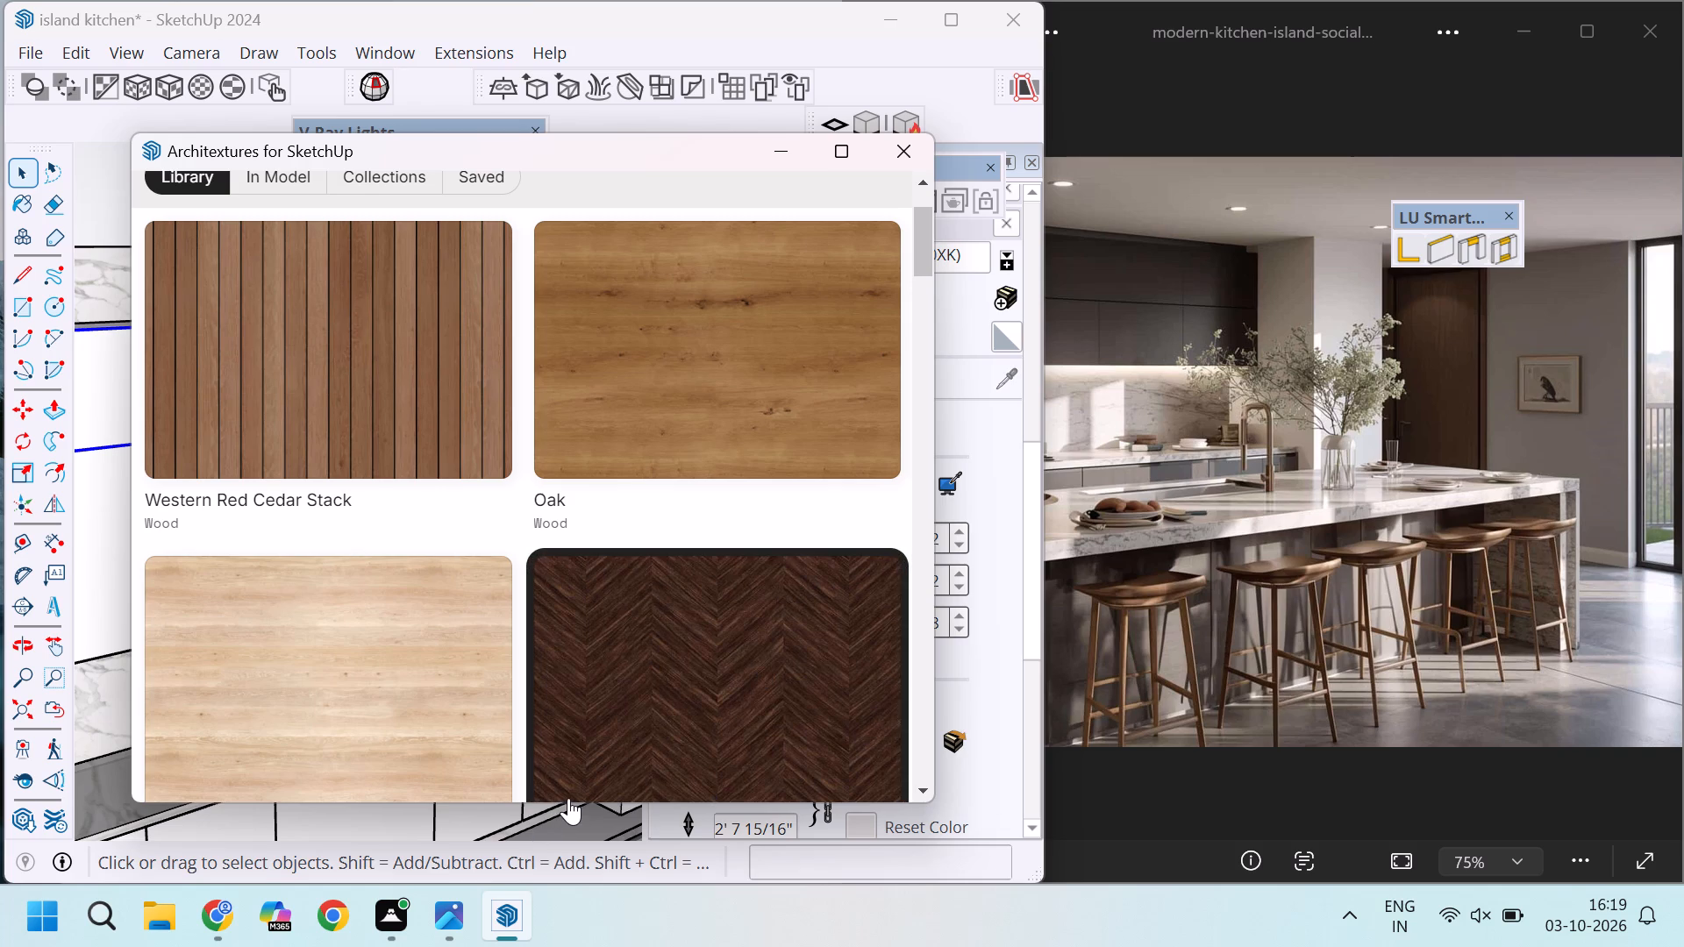
scroll(796, 630, down, 8)
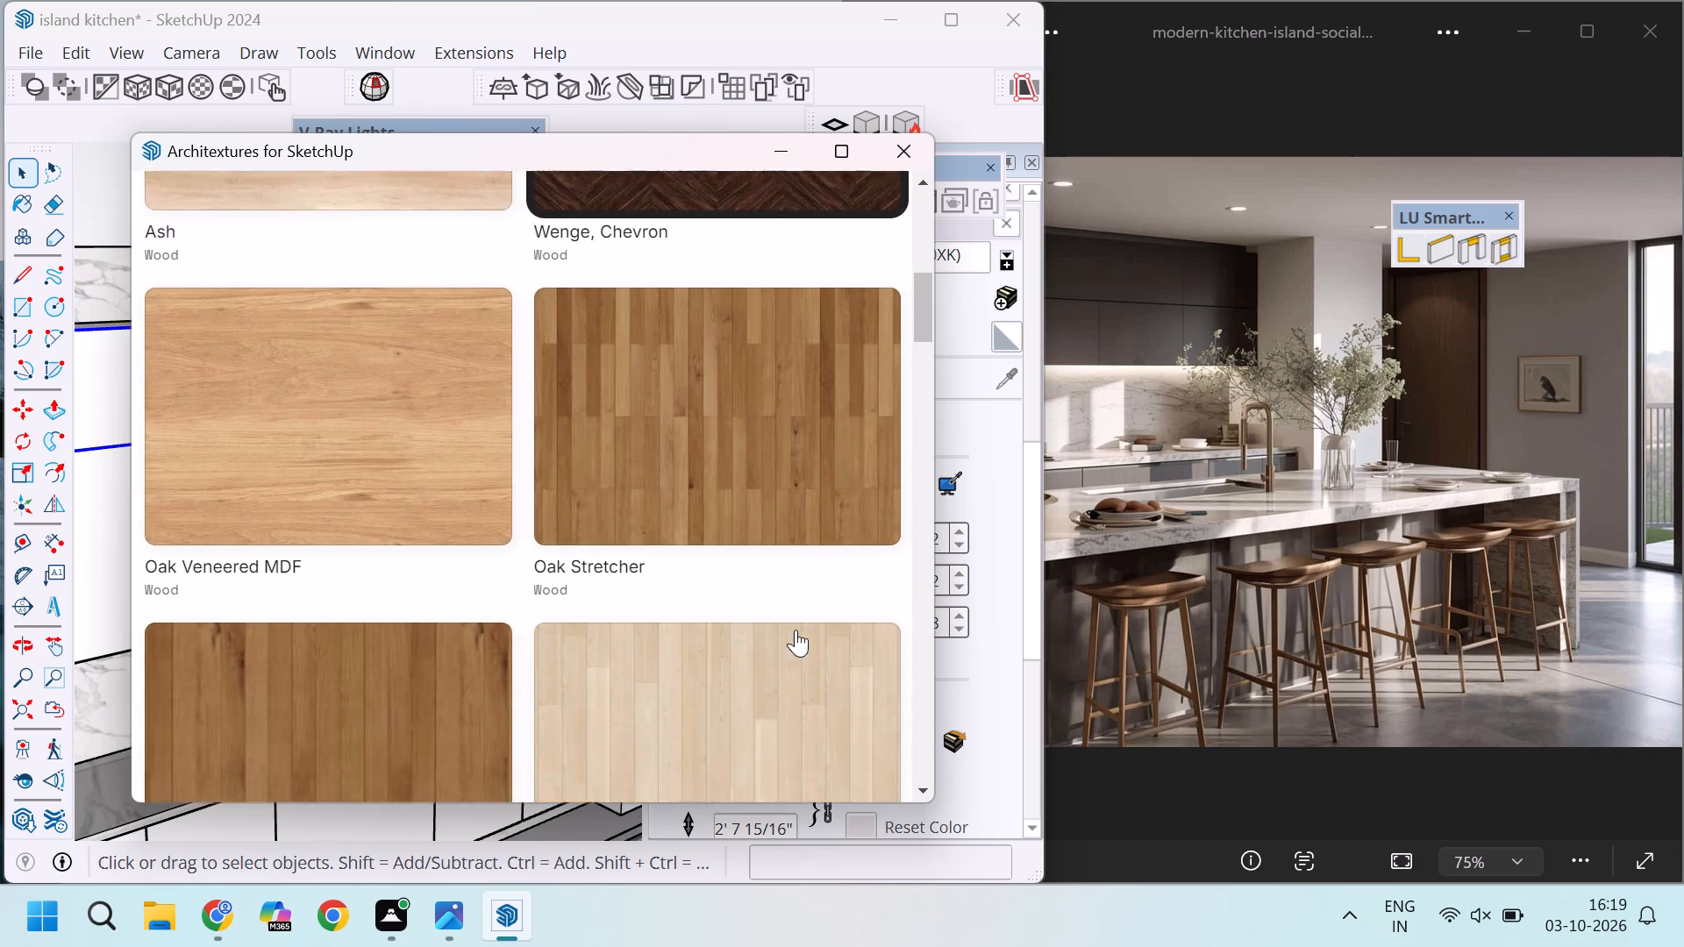
scroll(796, 630, down, 9)
scroll(796, 630, up, 3)
scroll(796, 630, down, 4)
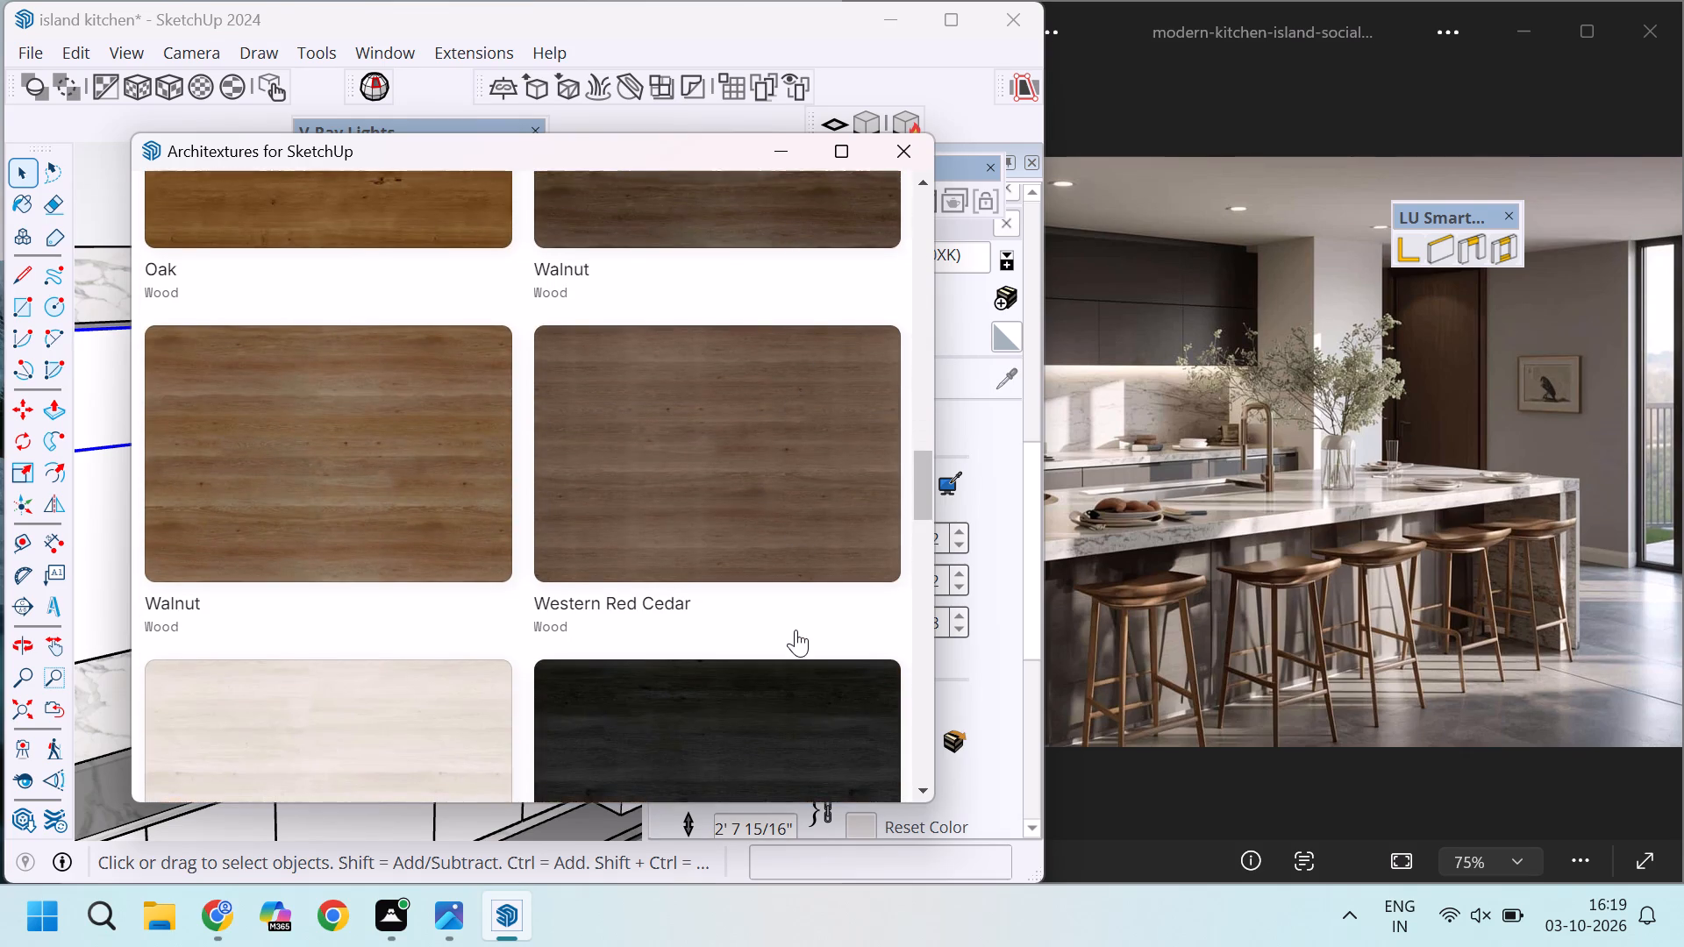
scroll(796, 630, down, 1)
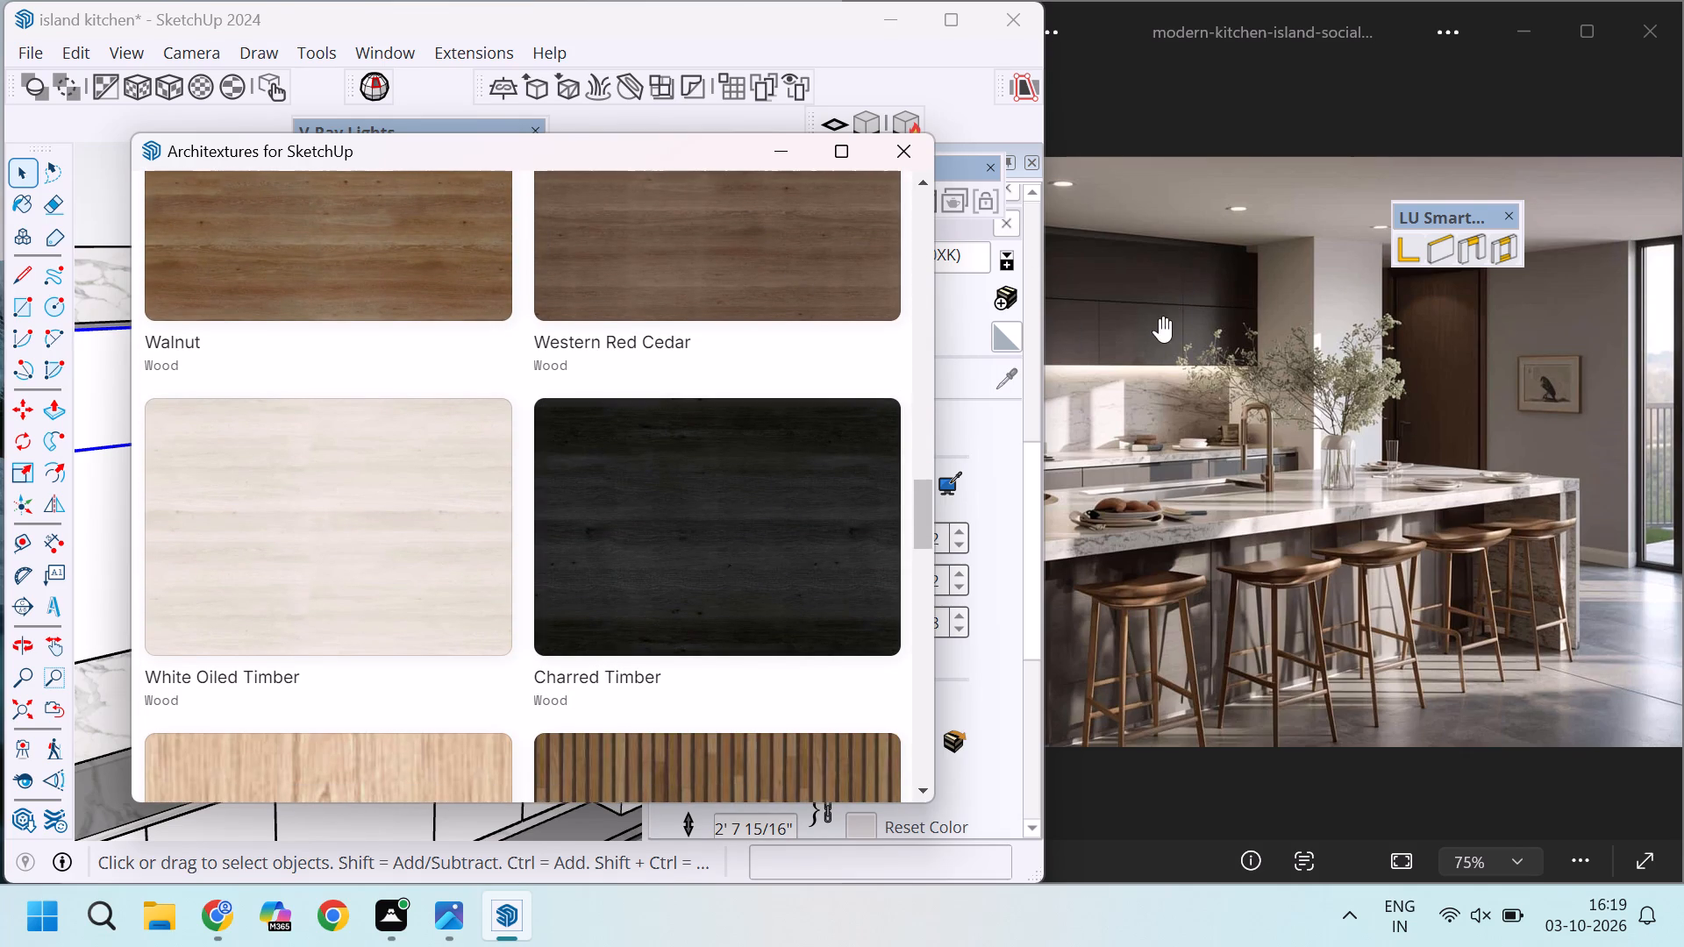
scroll(864, 500, up, 7)
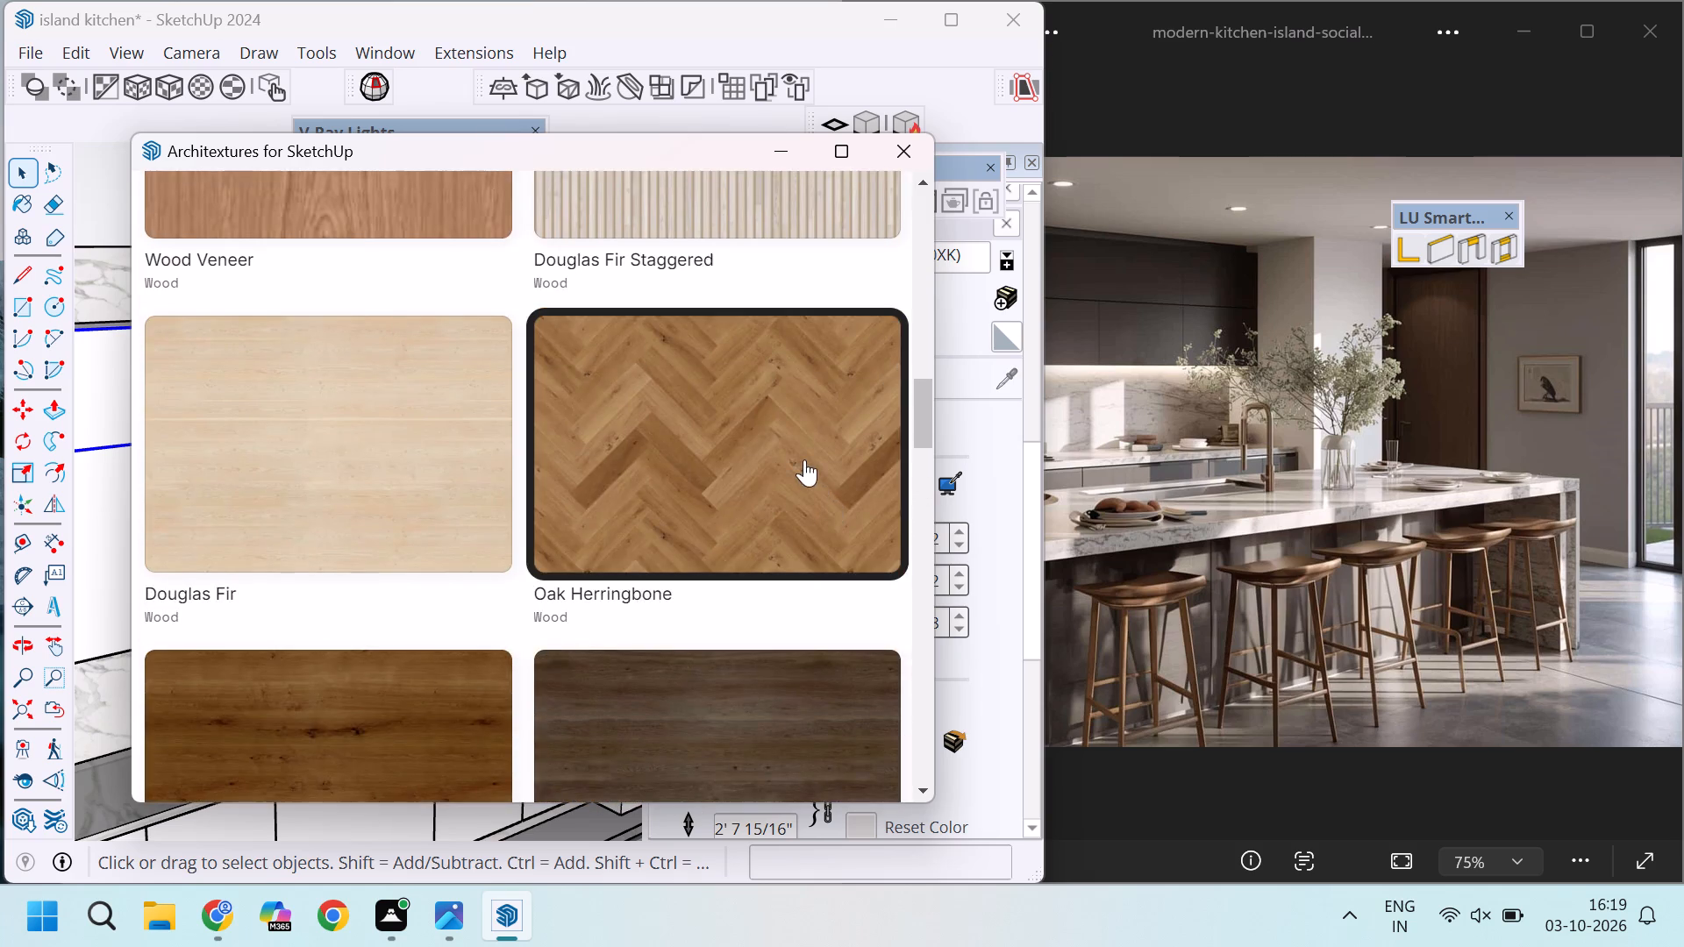
scroll(804, 459, up, 6)
scroll(687, 448, up, 7)
scroll(681, 468, down, 2)
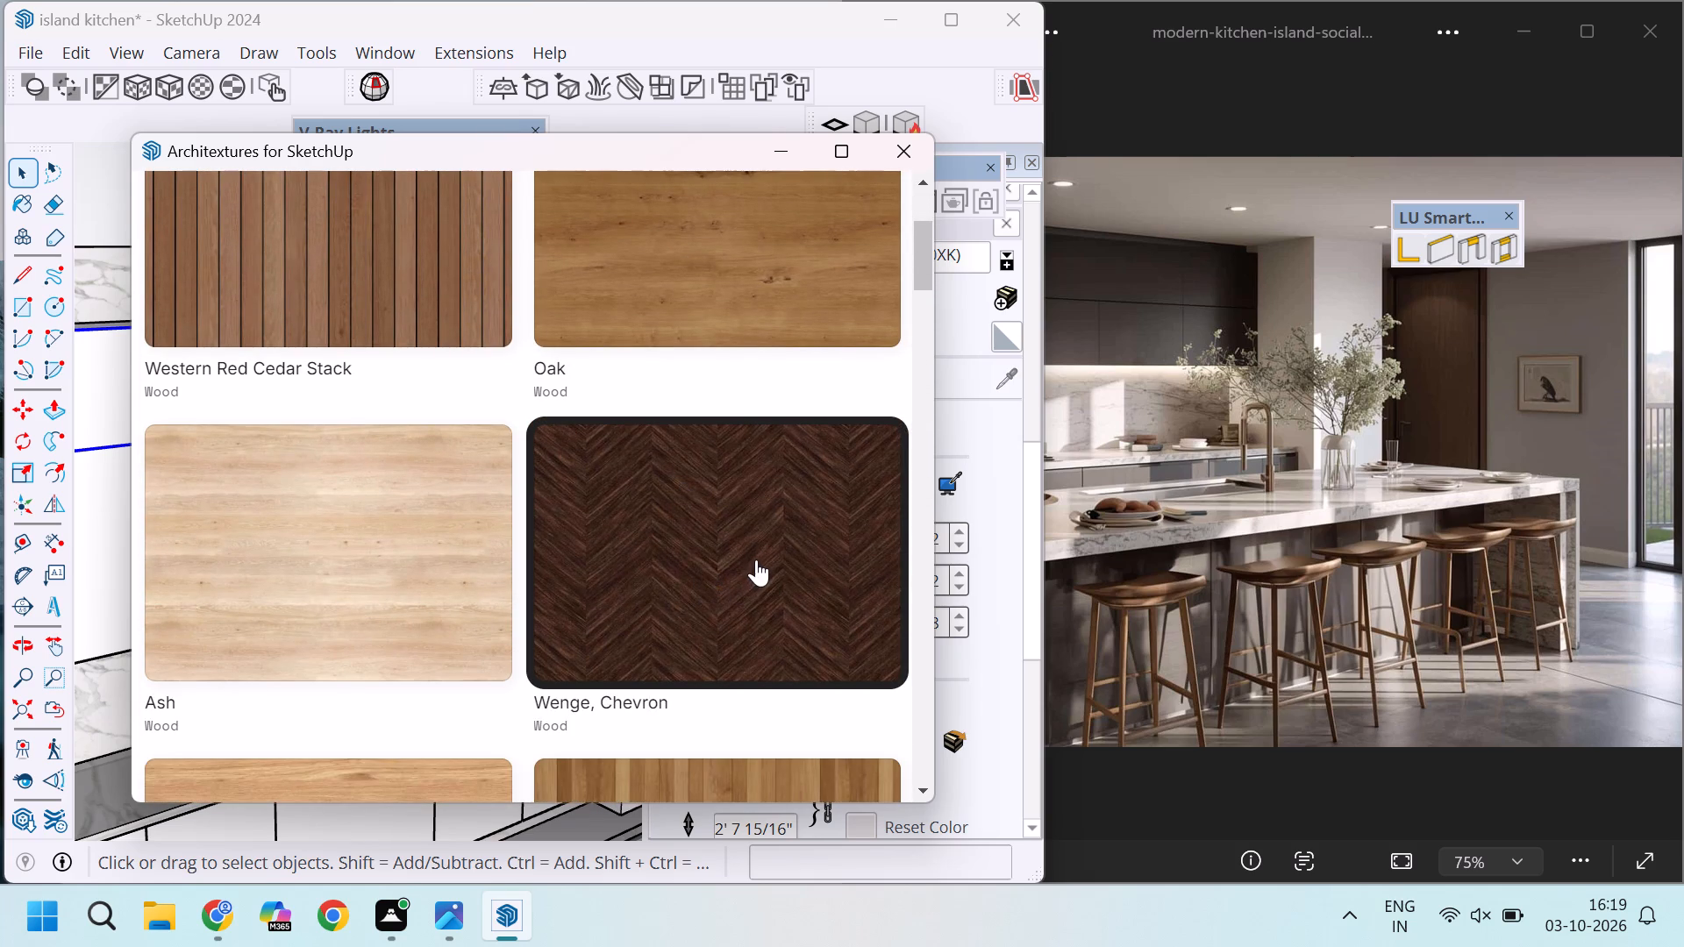
scroll(756, 572, down, 17)
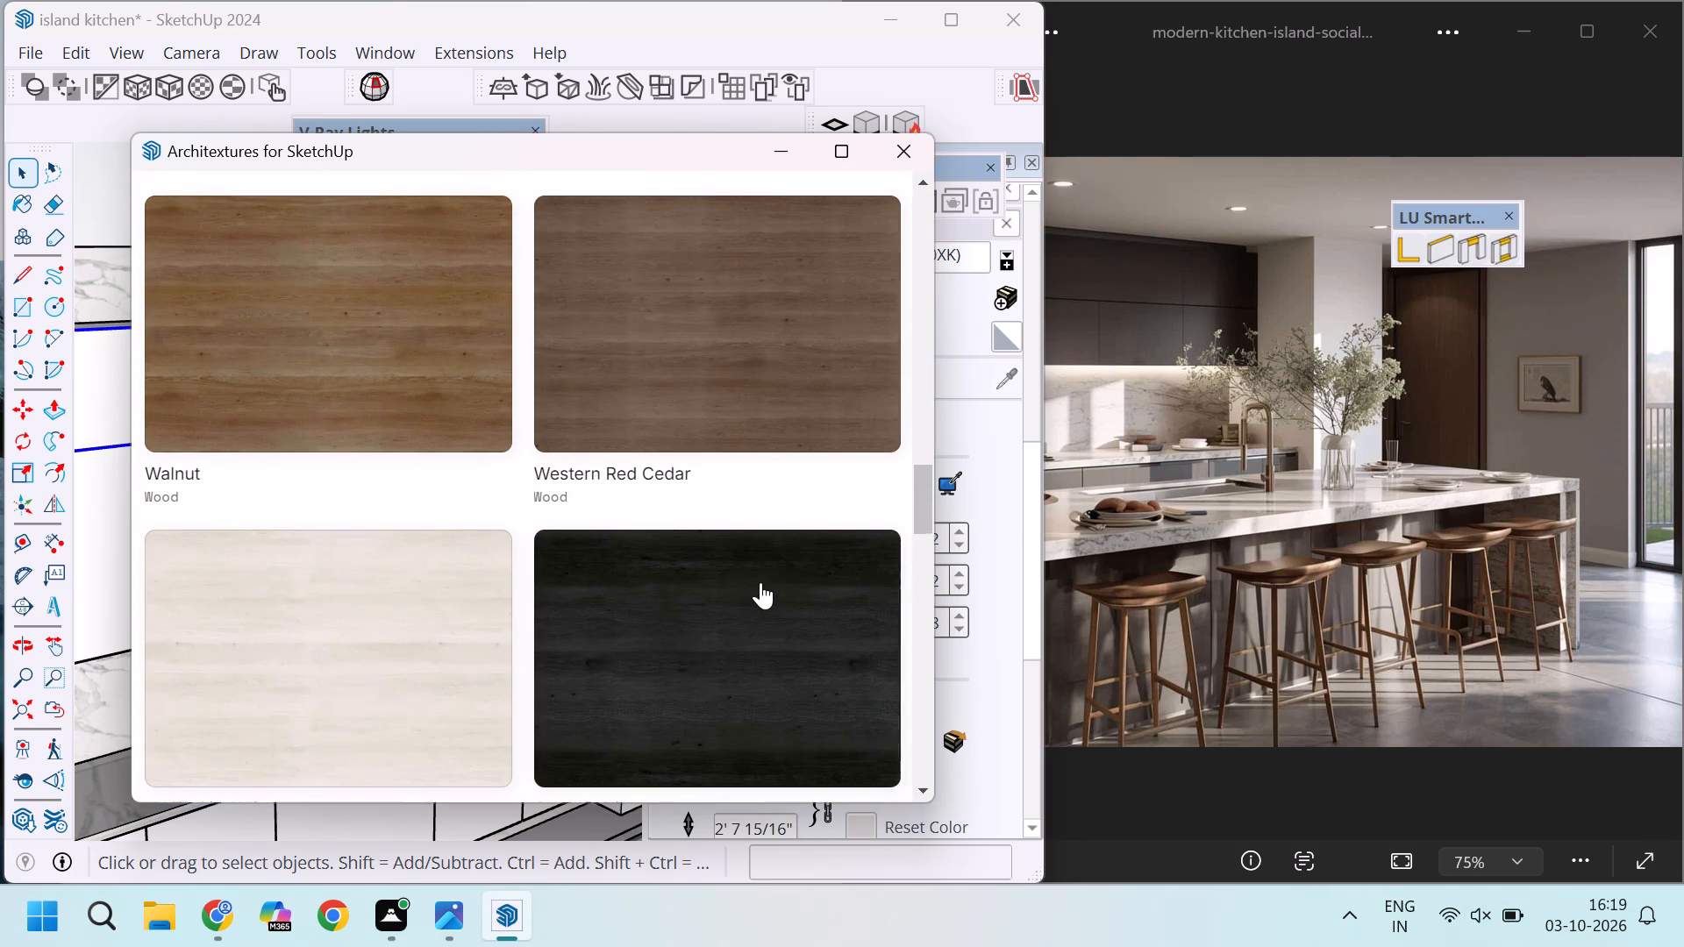
scroll(754, 647, down, 2)
scroll(756, 589, up, 1)
click(753, 532)
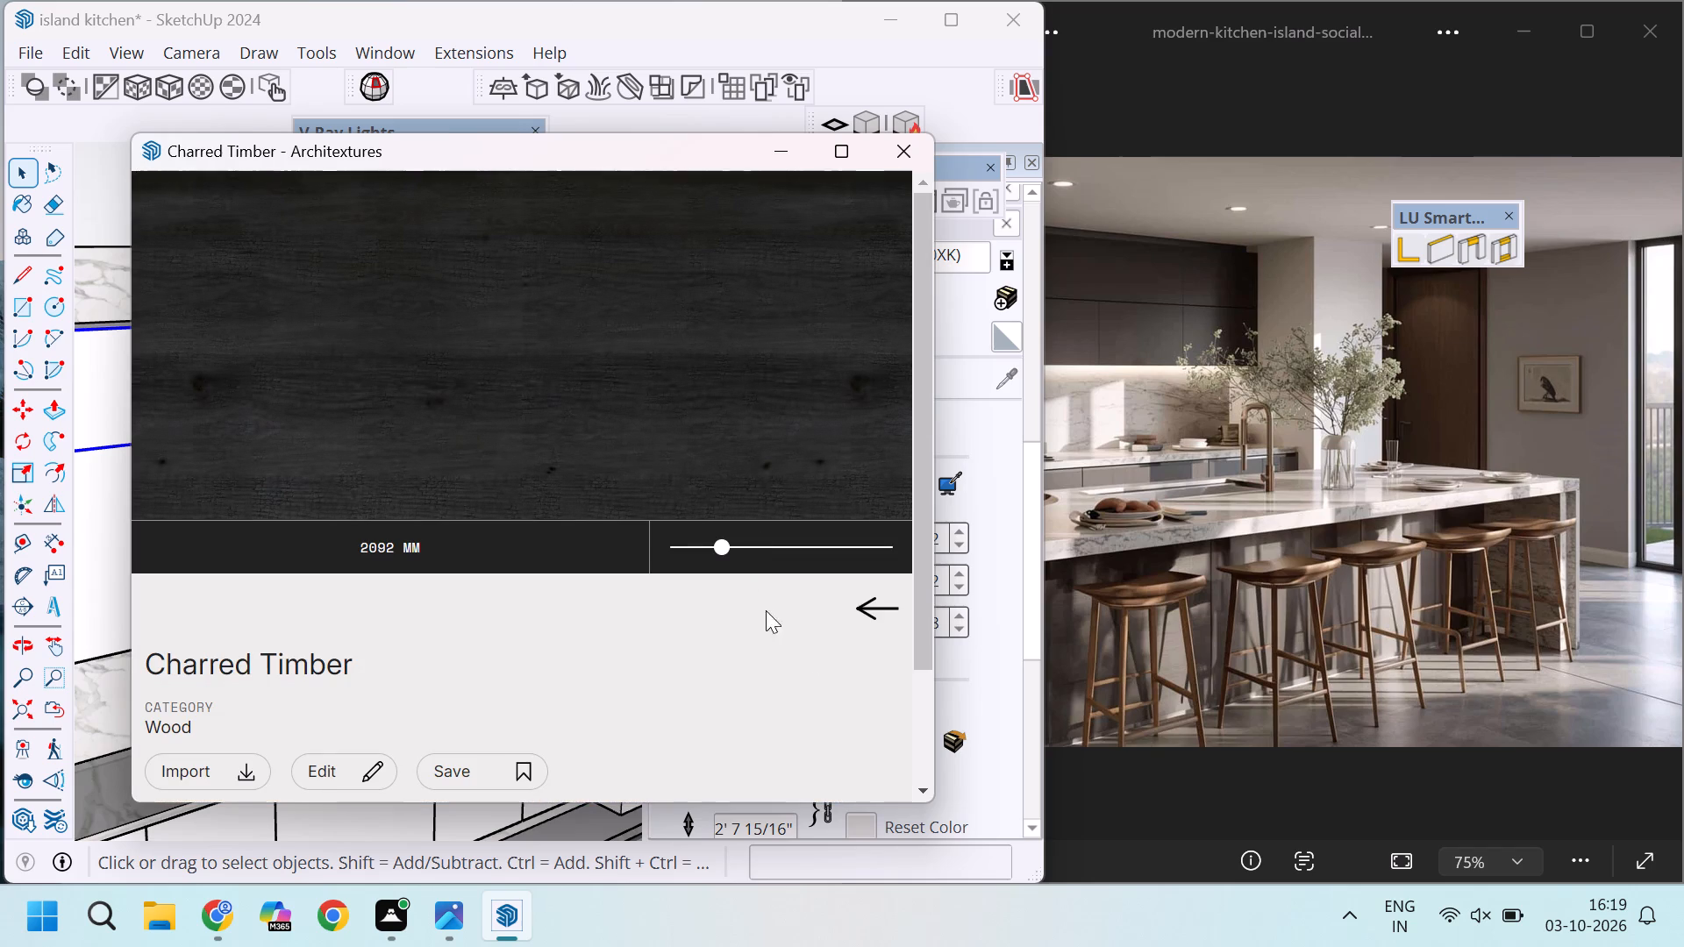
click(199, 776)
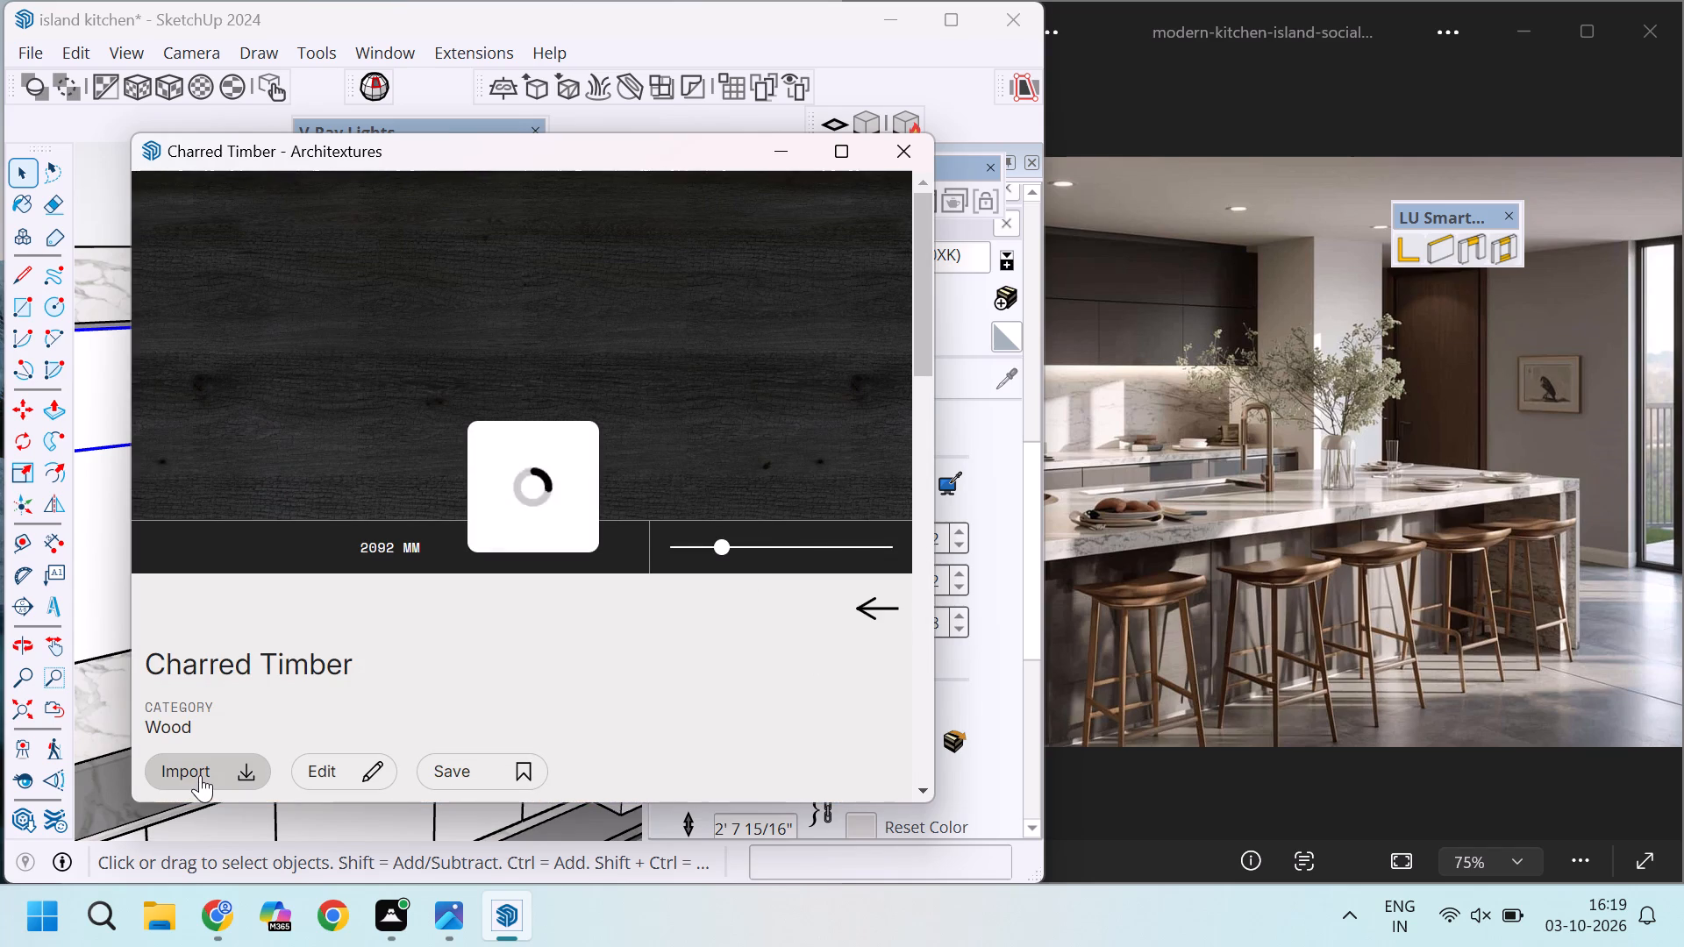
click(799, 145)
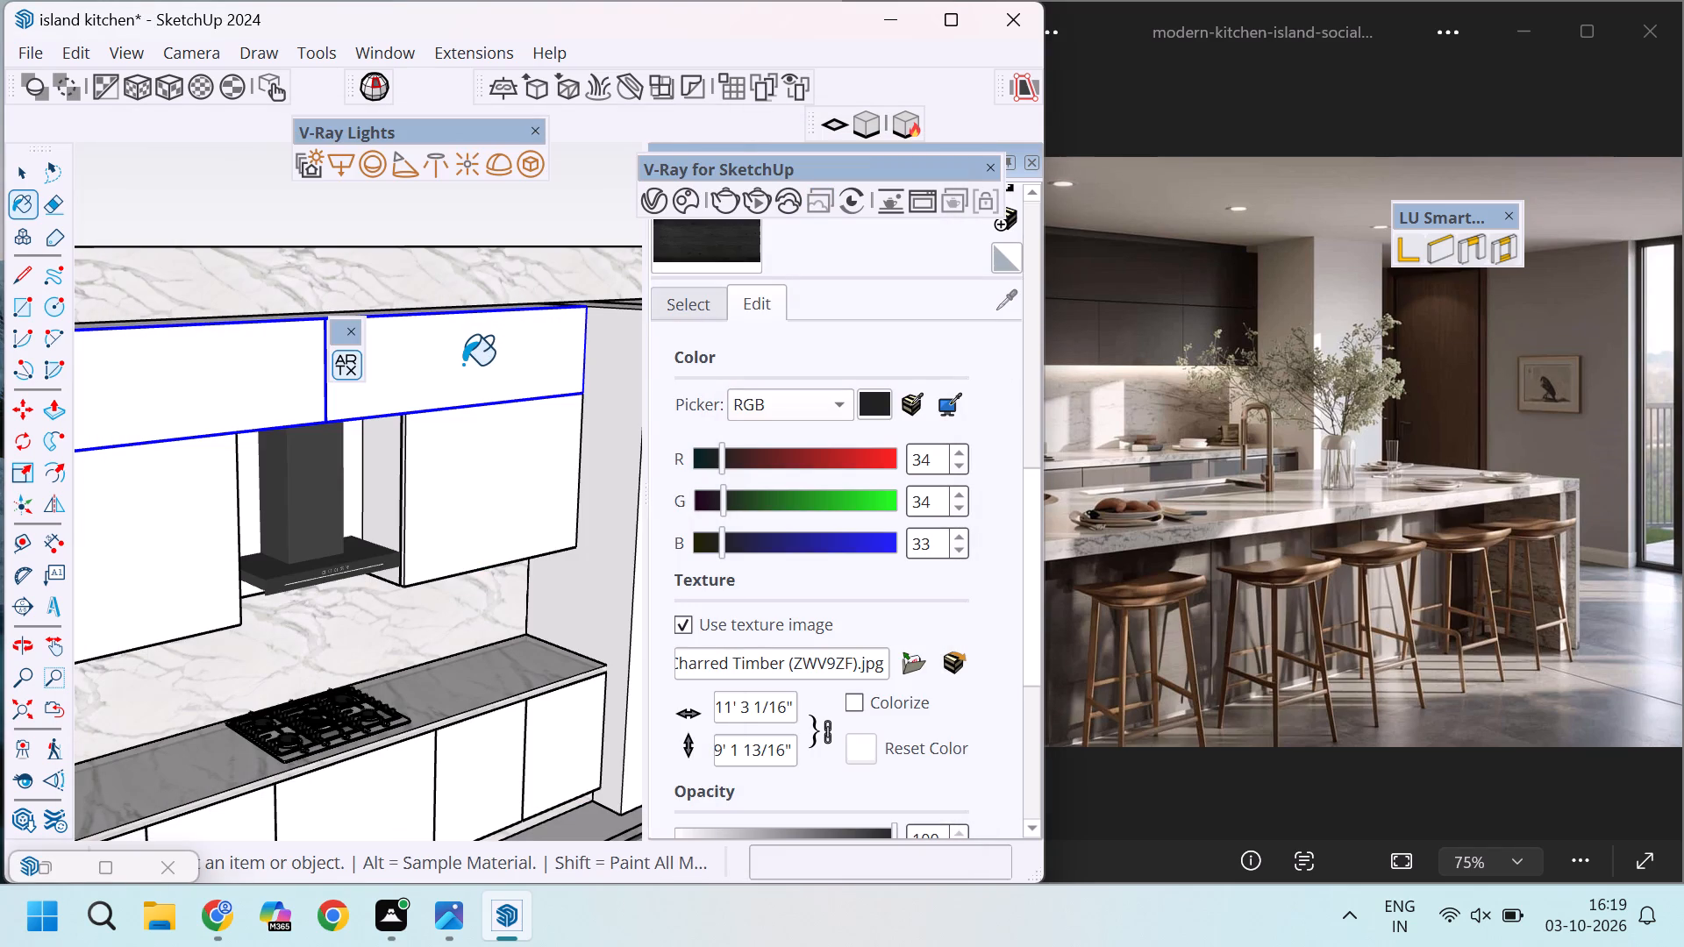
Paint the top and lower fronts of the upper cabinets and the carcass beside the range hood with Charred Timber.
click(463, 365)
click(503, 475)
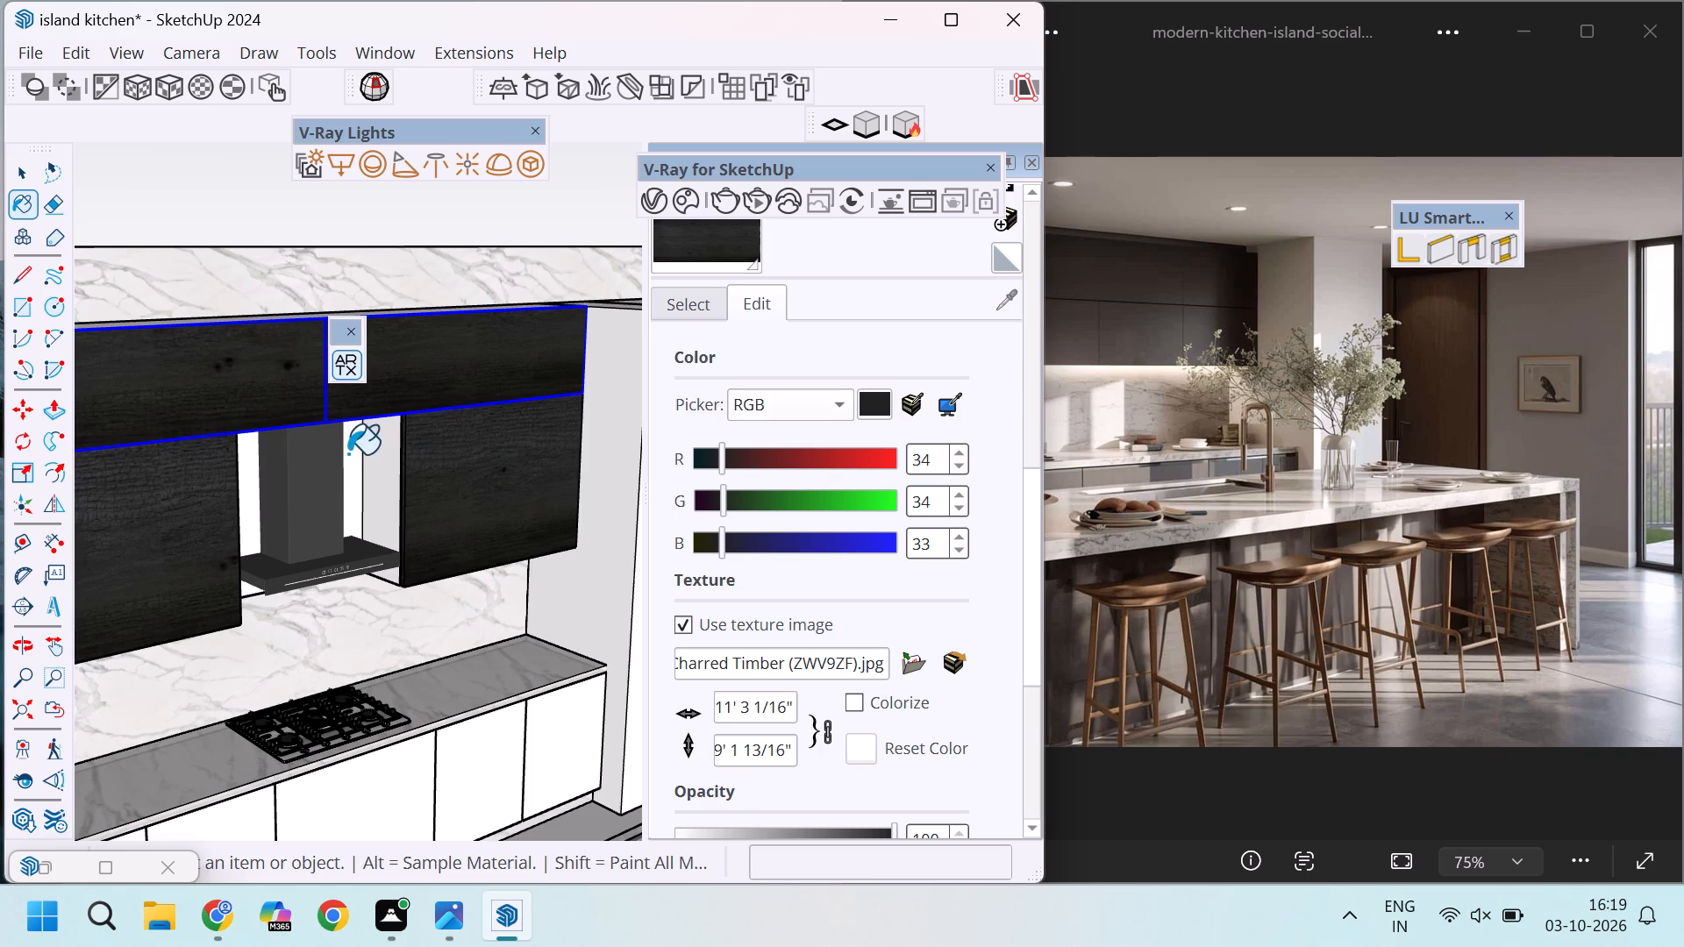
scroll(348, 454, up, 6)
click(401, 473)
scroll(419, 420, down, 4)
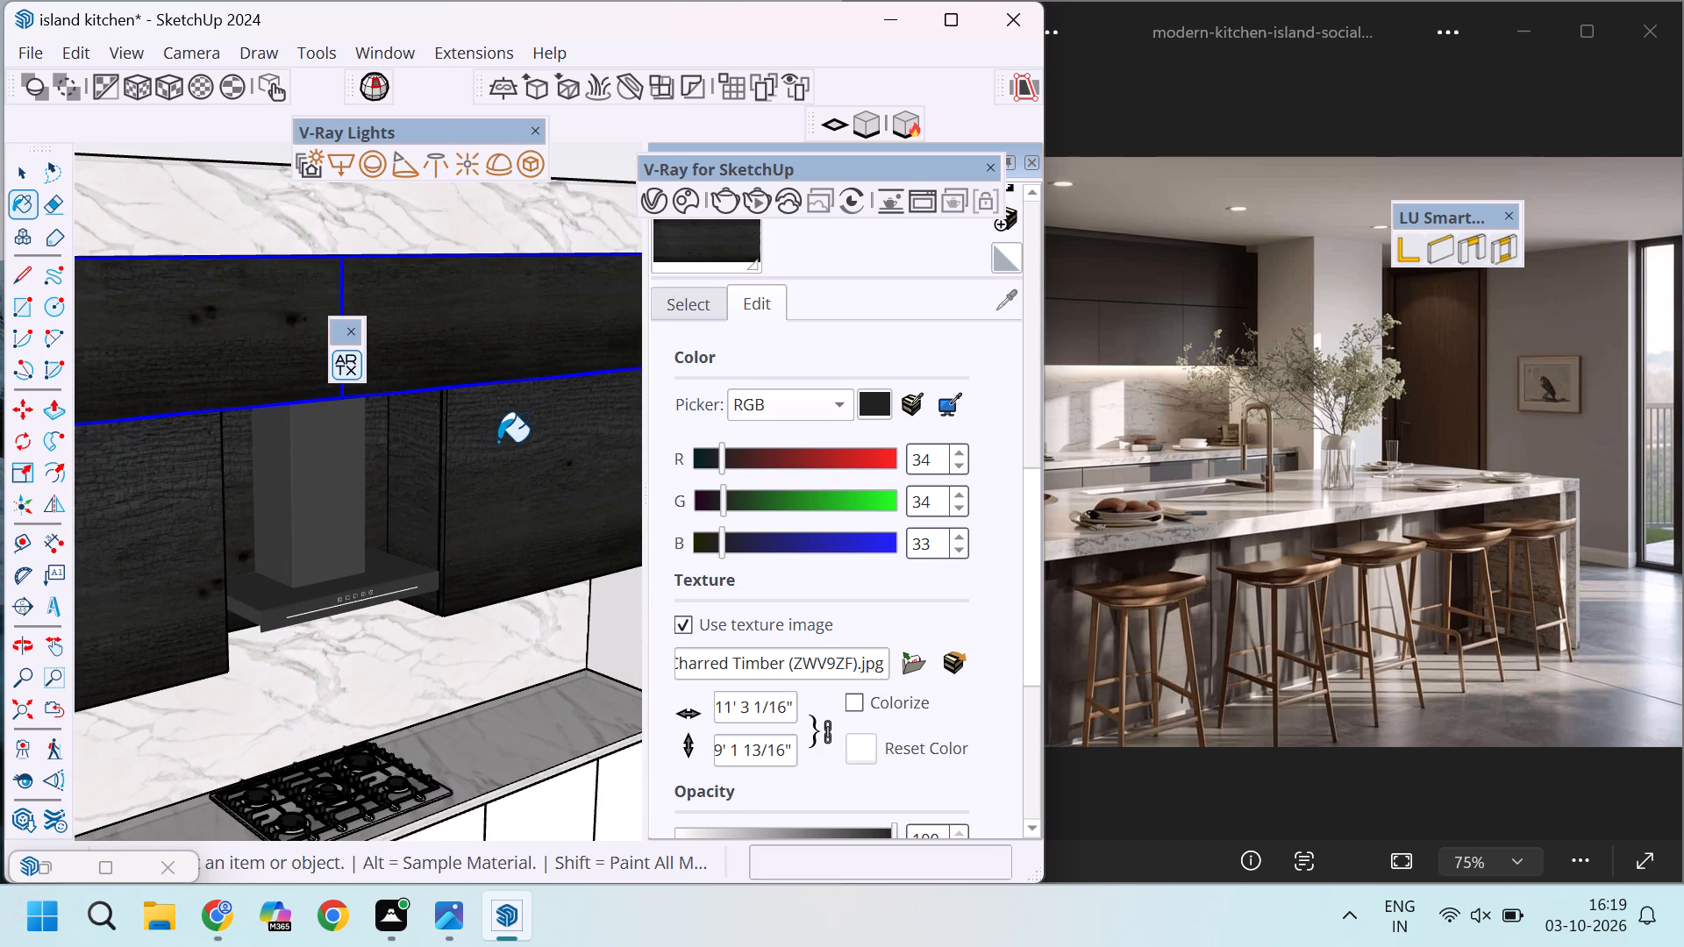
scroll(498, 442, down, 7)
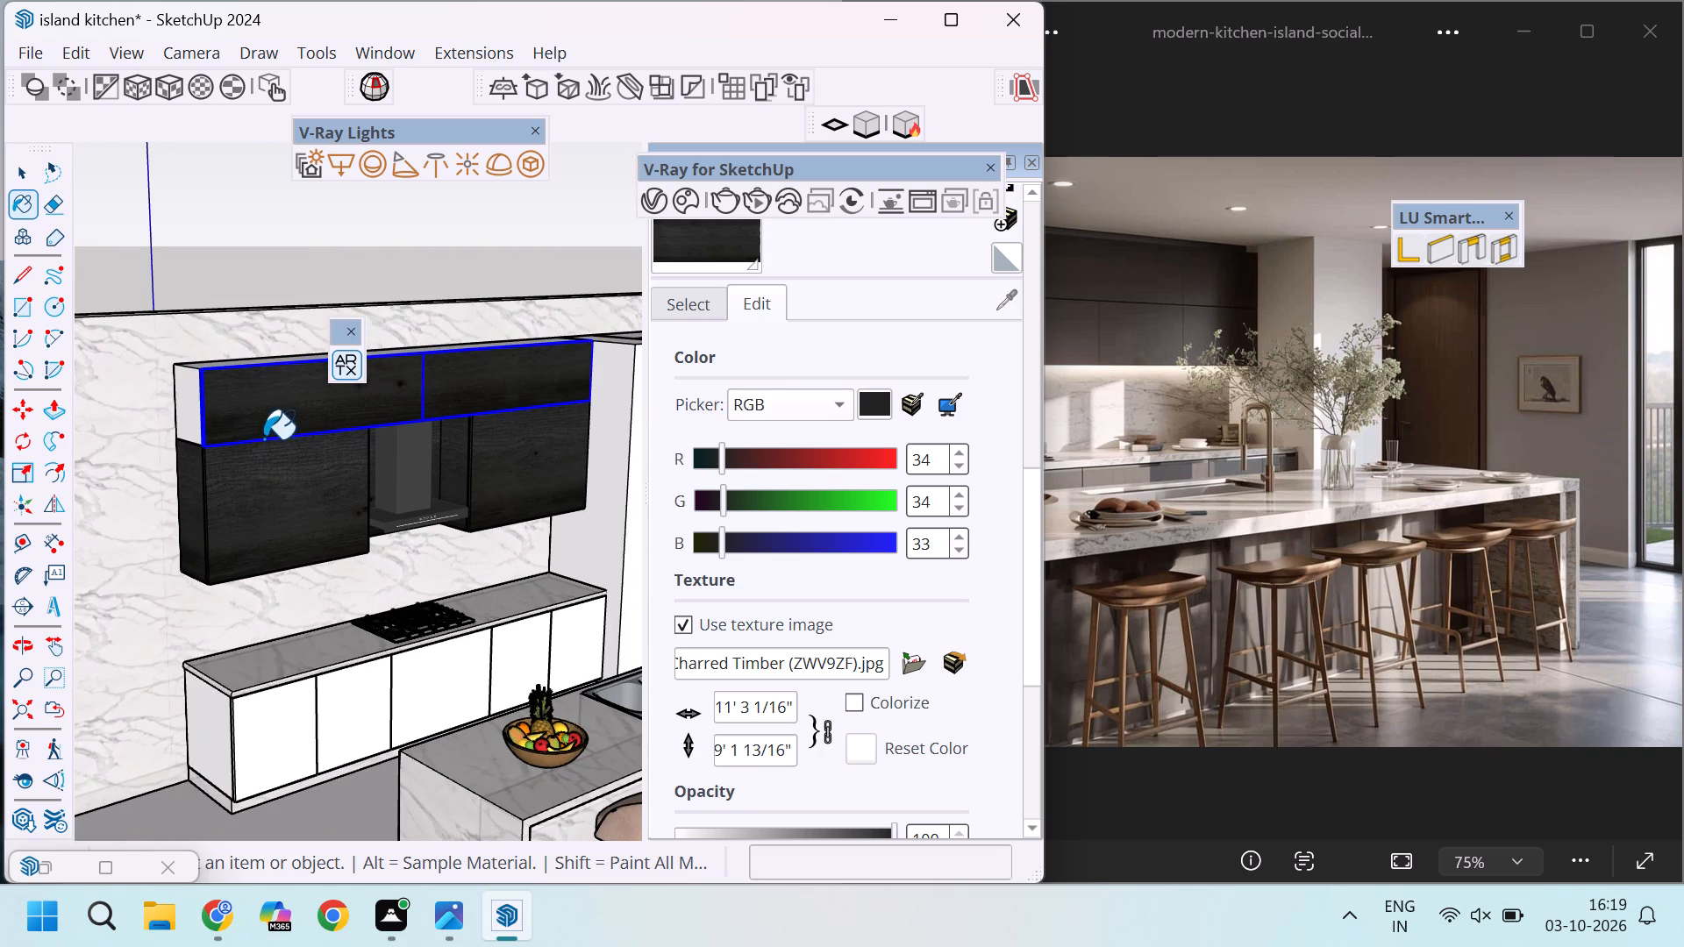
Paint the exposed white side of the top upper-cabinet row with Charred Timber.
scroll(213, 393, up, 4)
click(185, 393)
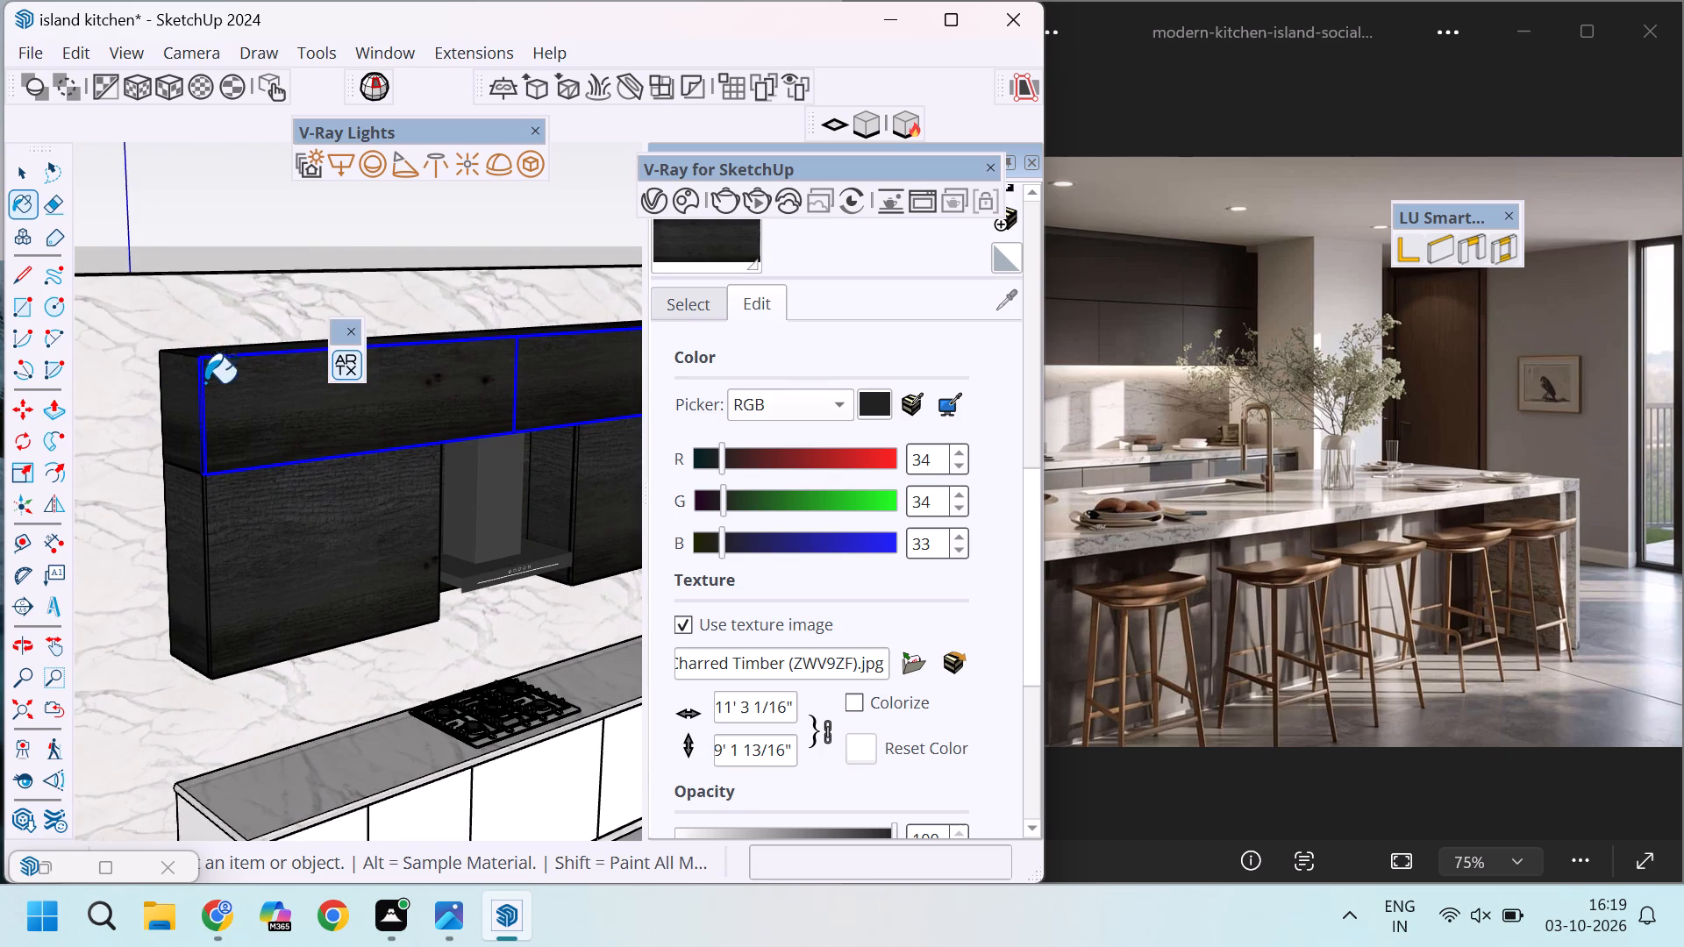
scroll(205, 410, down, 7)
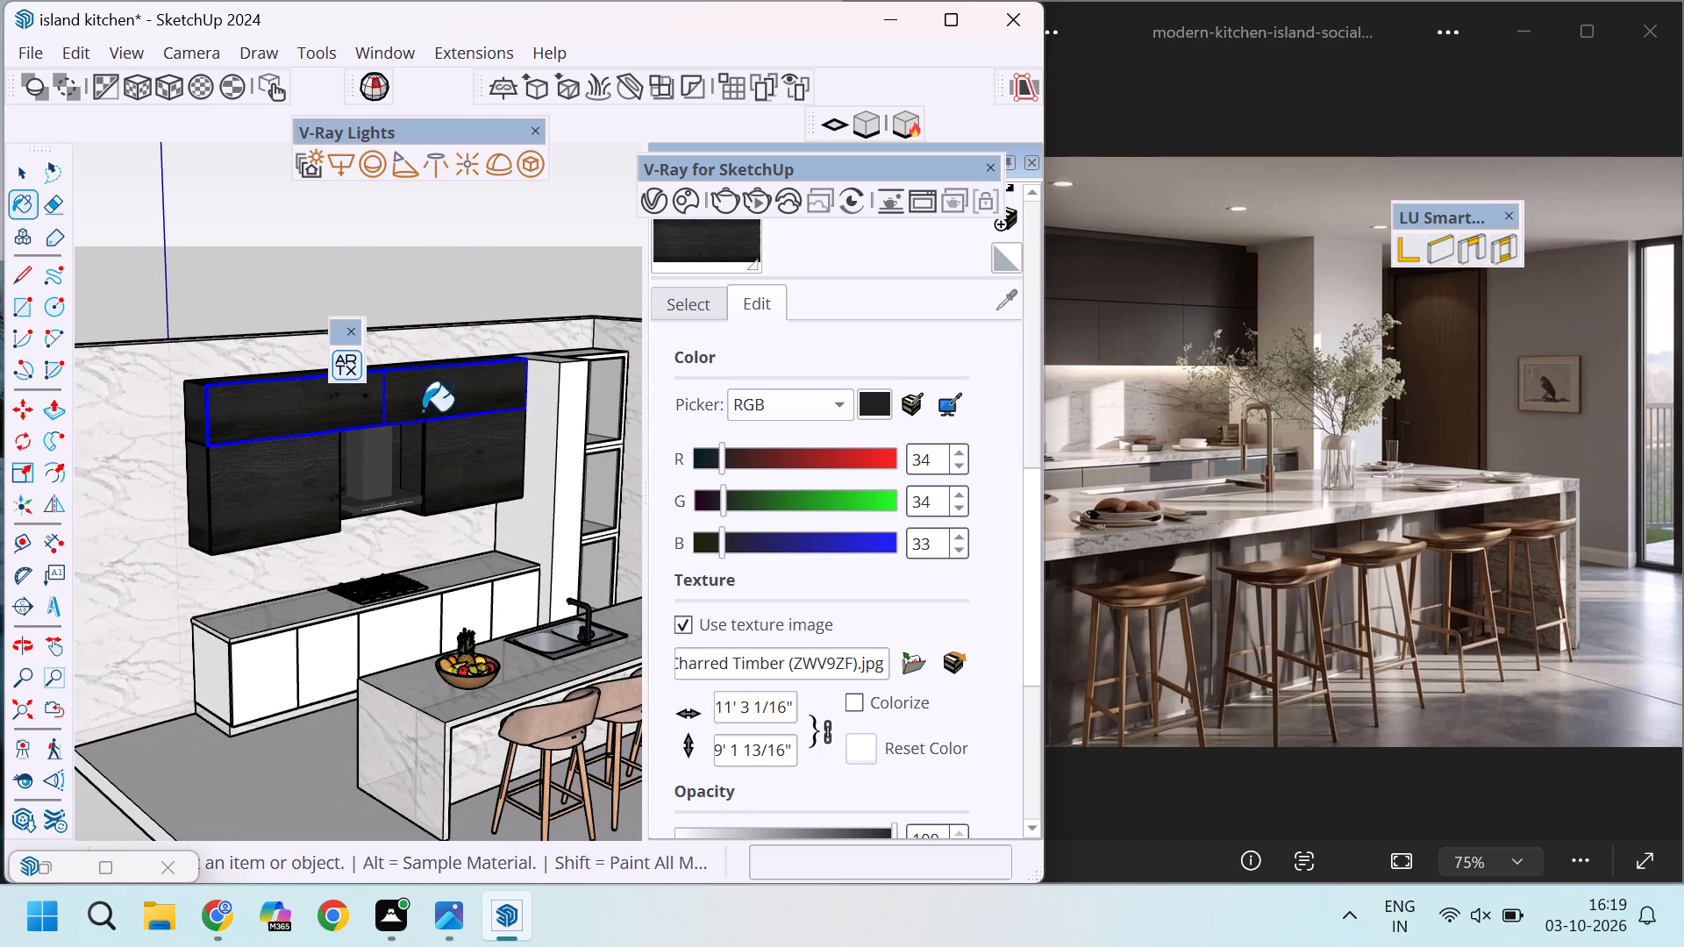
Examine the cabinet finish and colour in the kitchen reference photo at closer range.
scroll(1165, 444, up, 4)
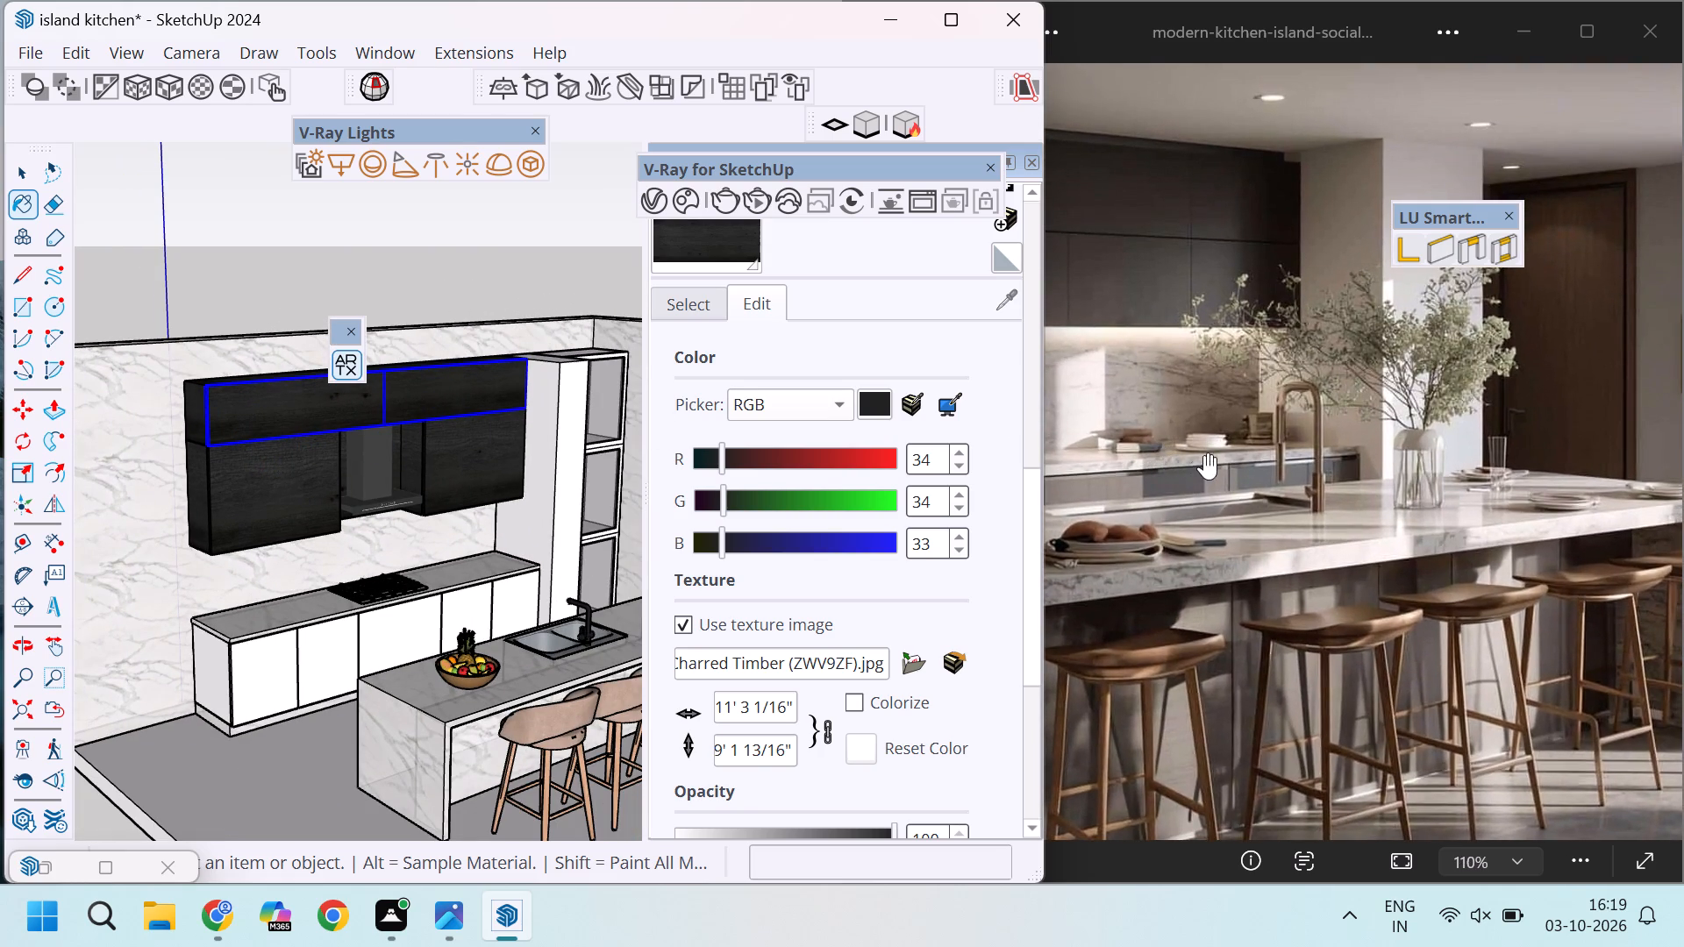
scroll(1205, 453, down, 2)
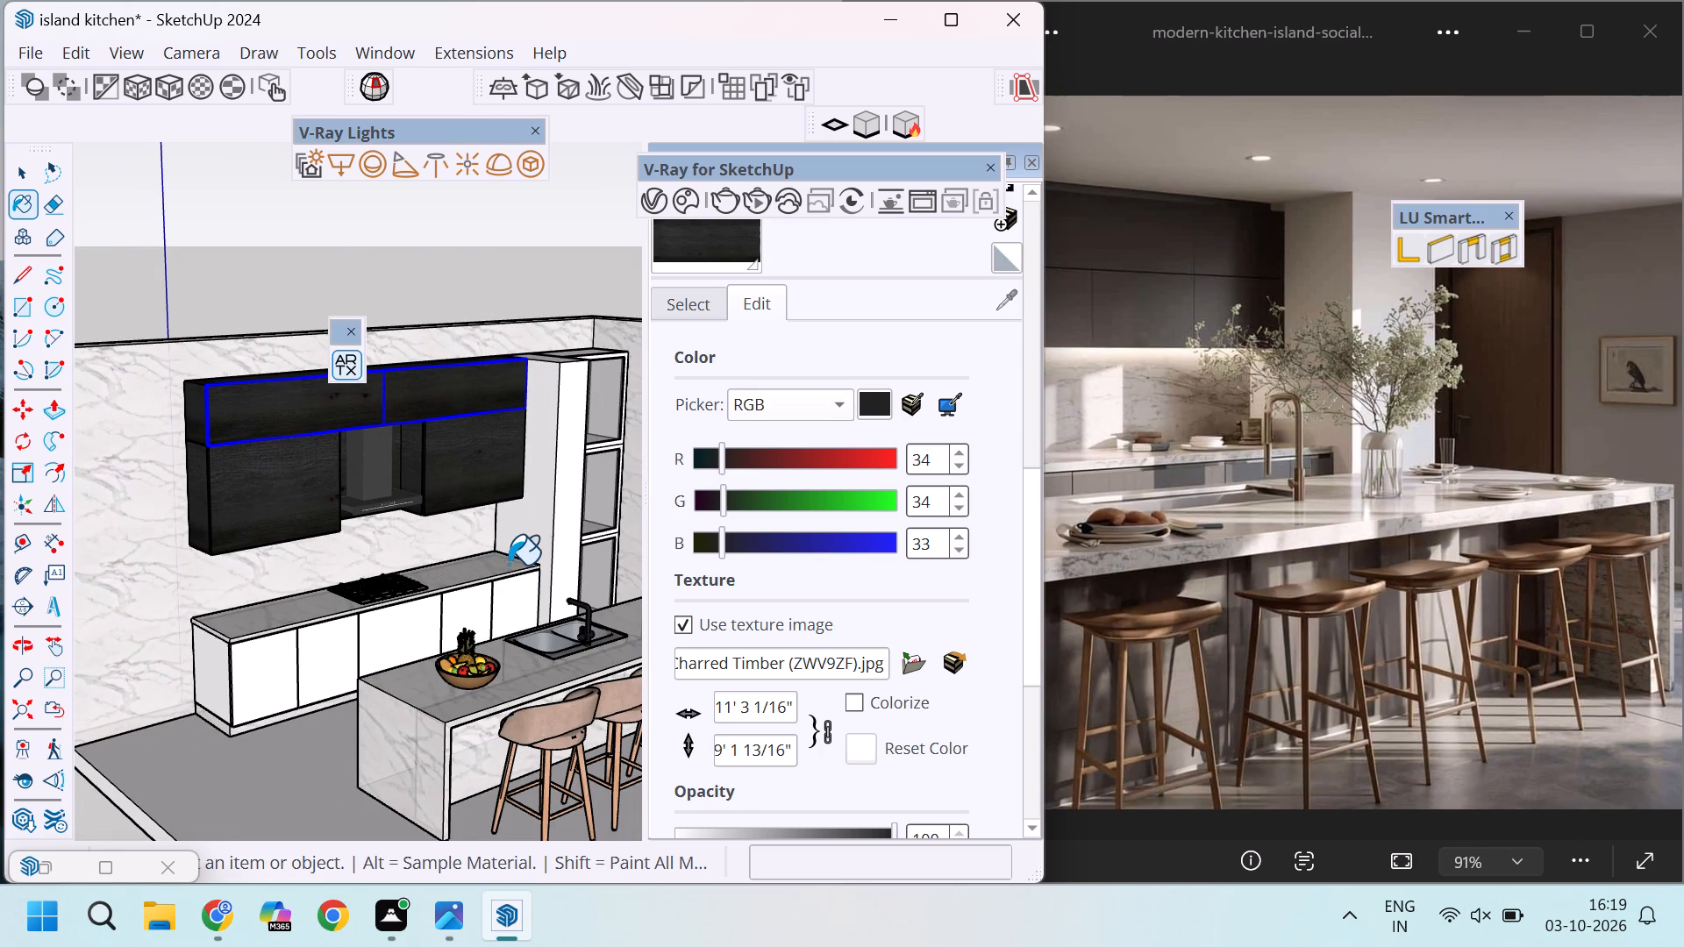
scroll(1211, 451, up, 4)
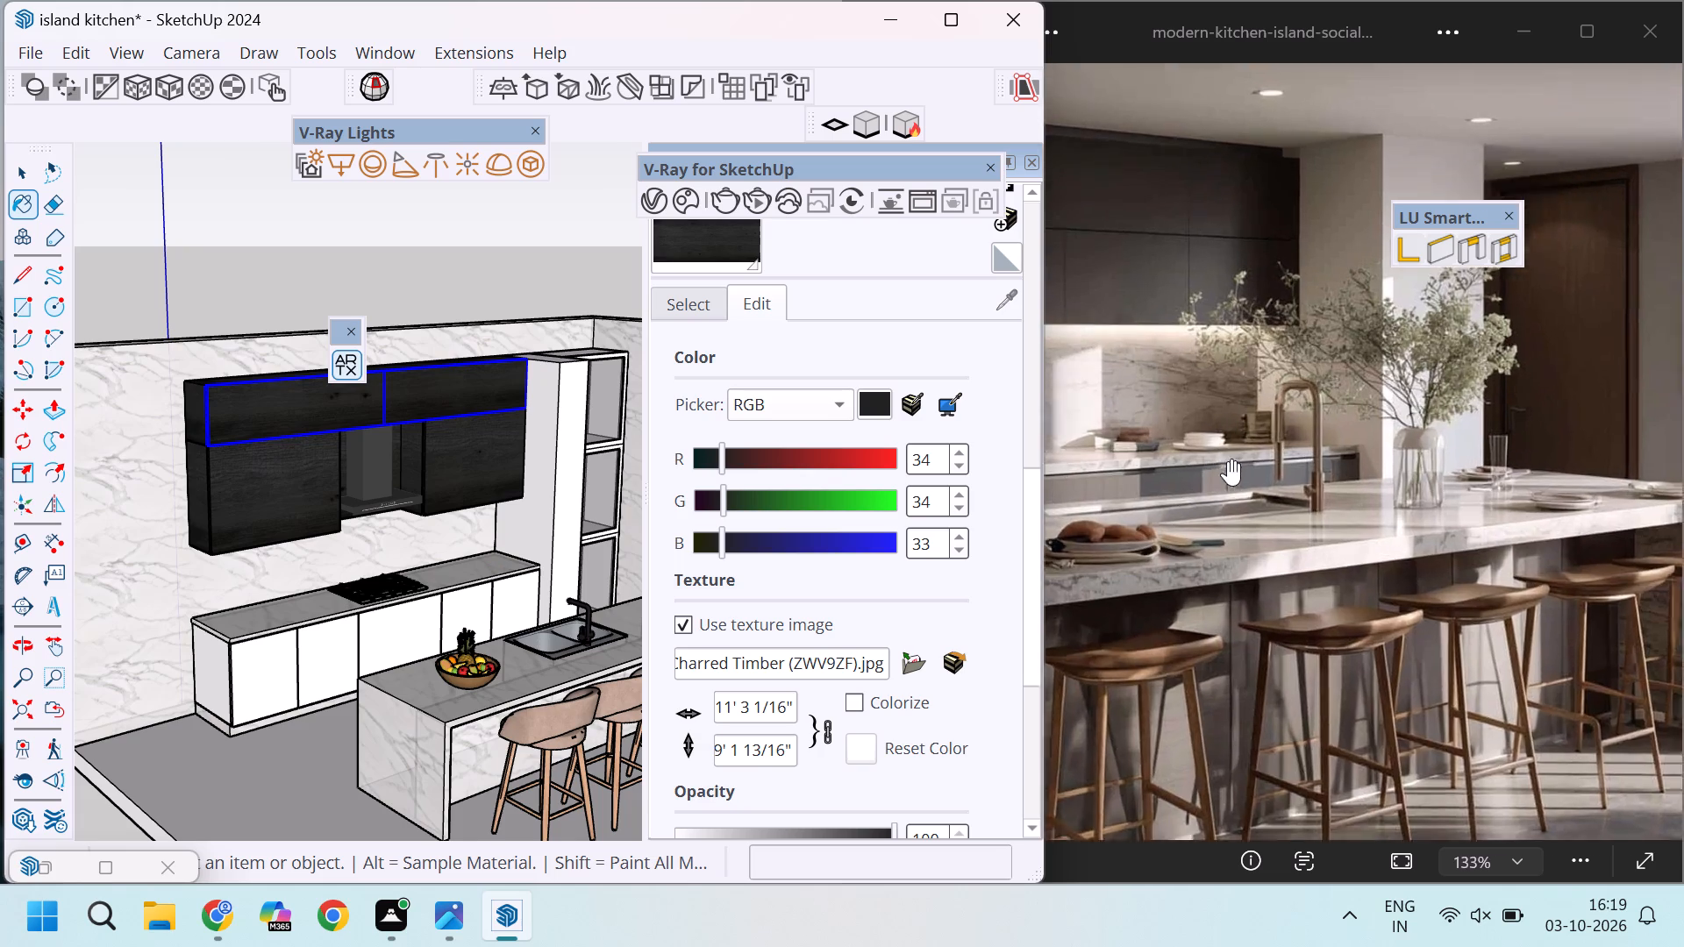
scroll(1233, 499, up, 6)
scroll(1249, 503, down, 10)
scroll(1217, 257, up, 5)
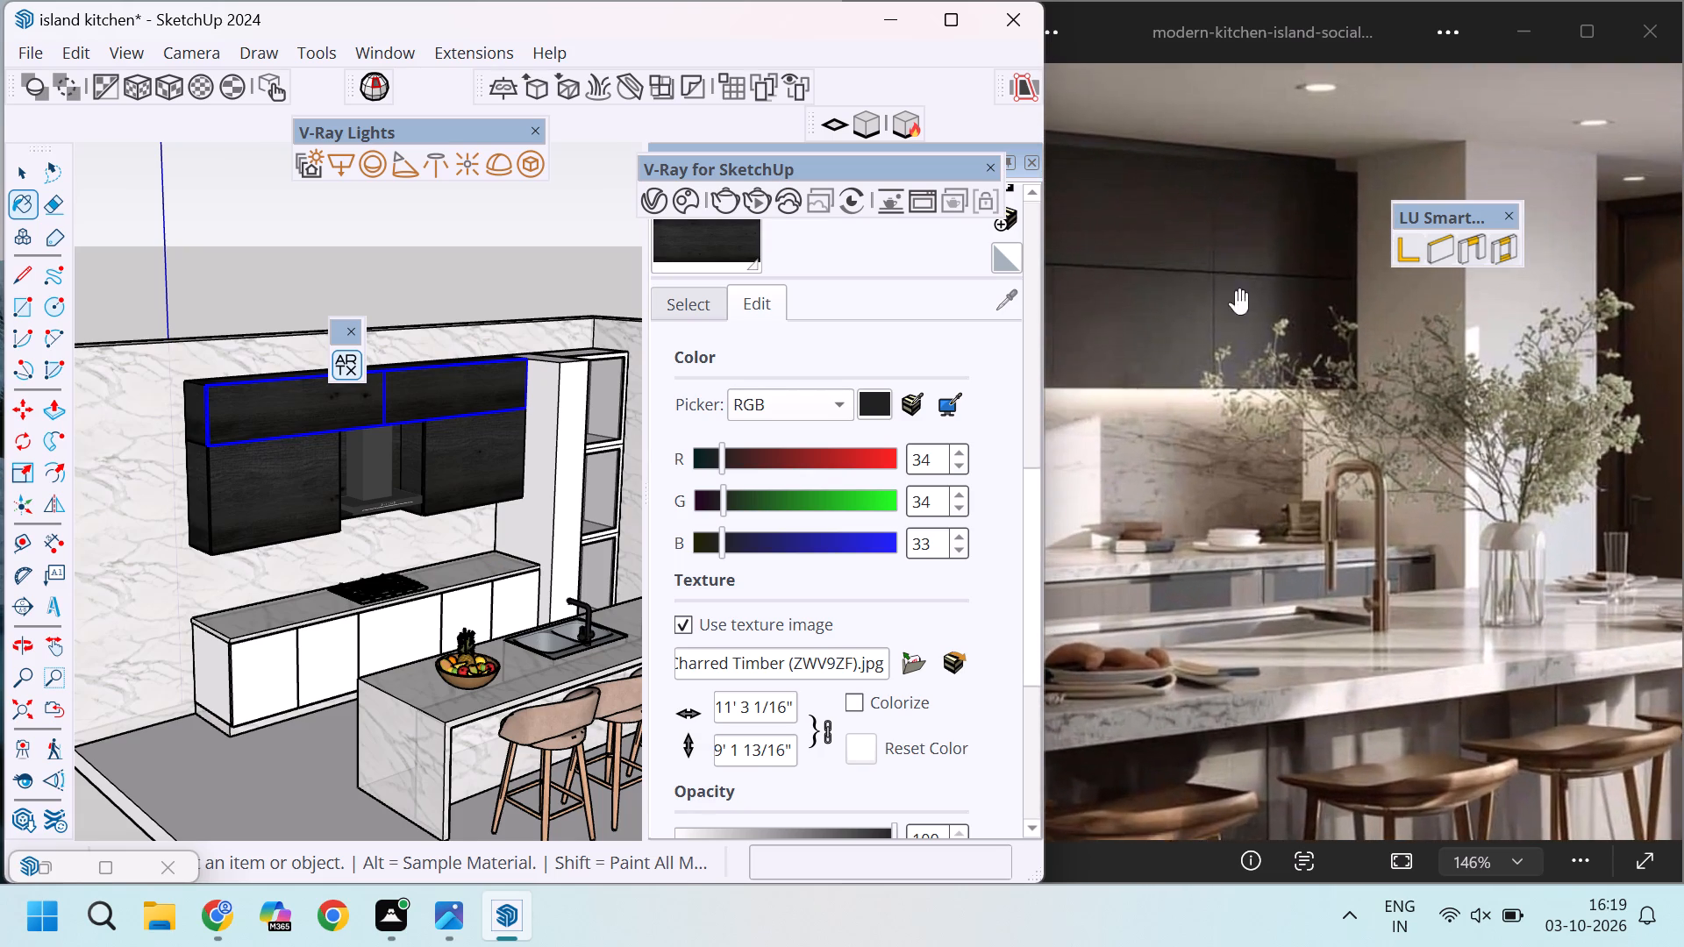
scroll(1316, 490, down, 4)
scroll(1274, 508, up, 2)
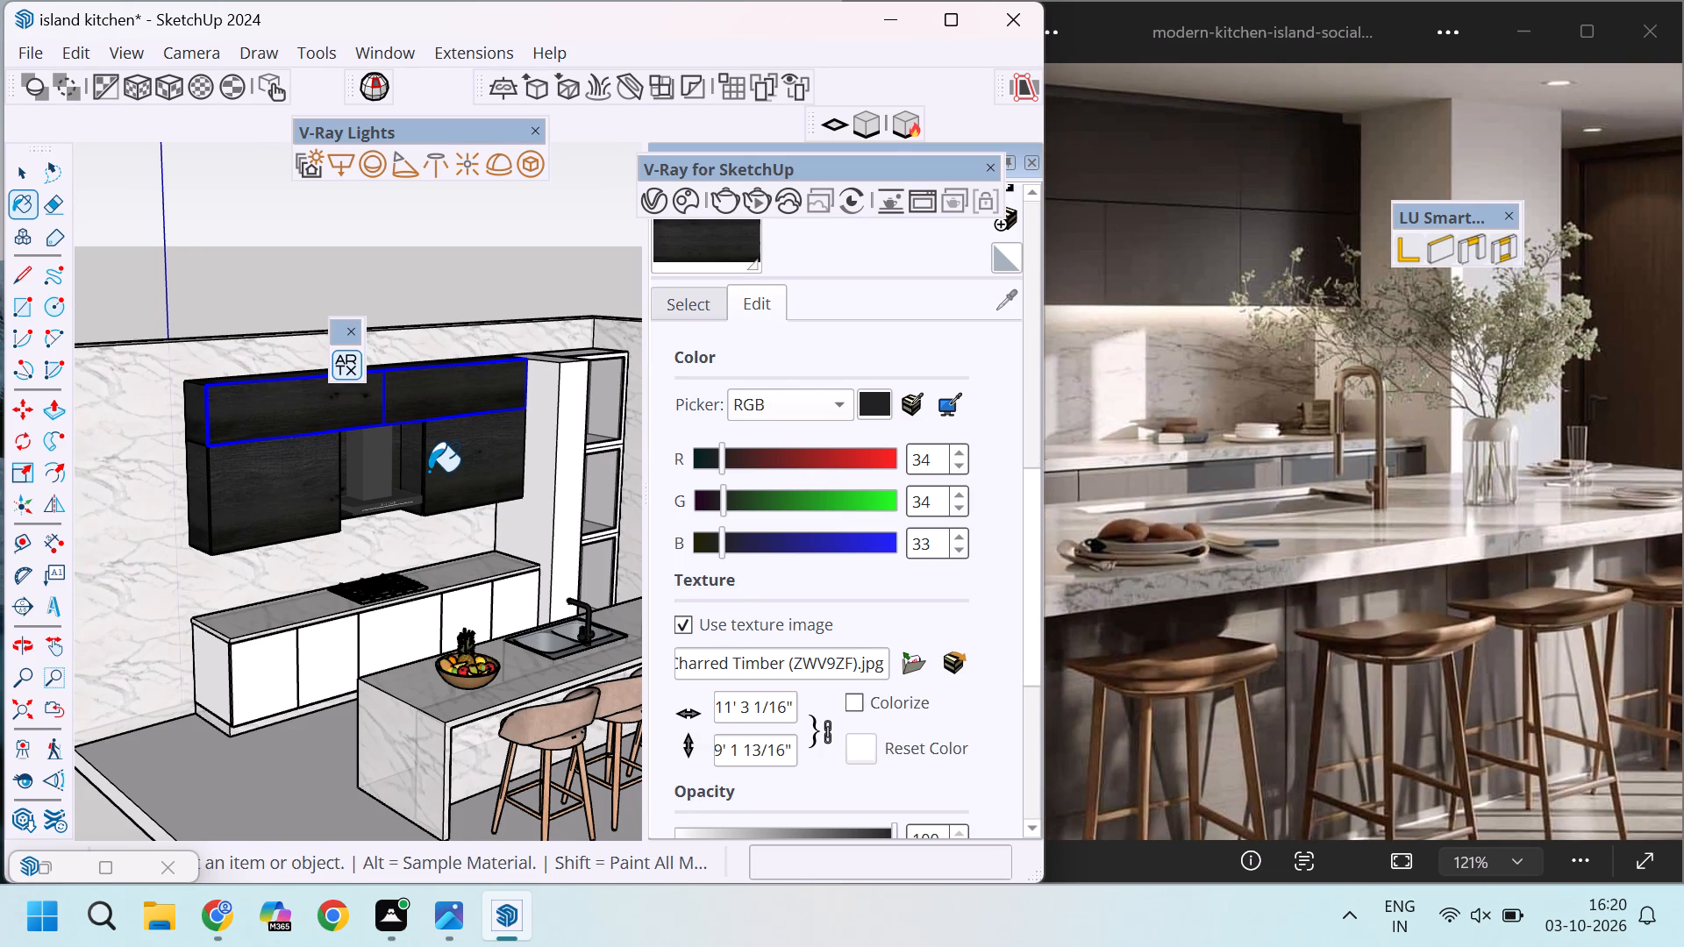
Inspect the Charred Timber grain up close on the upper cabinet fronts beside the range hood.
scroll(230, 566, up, 4)
scroll(305, 493, up, 2)
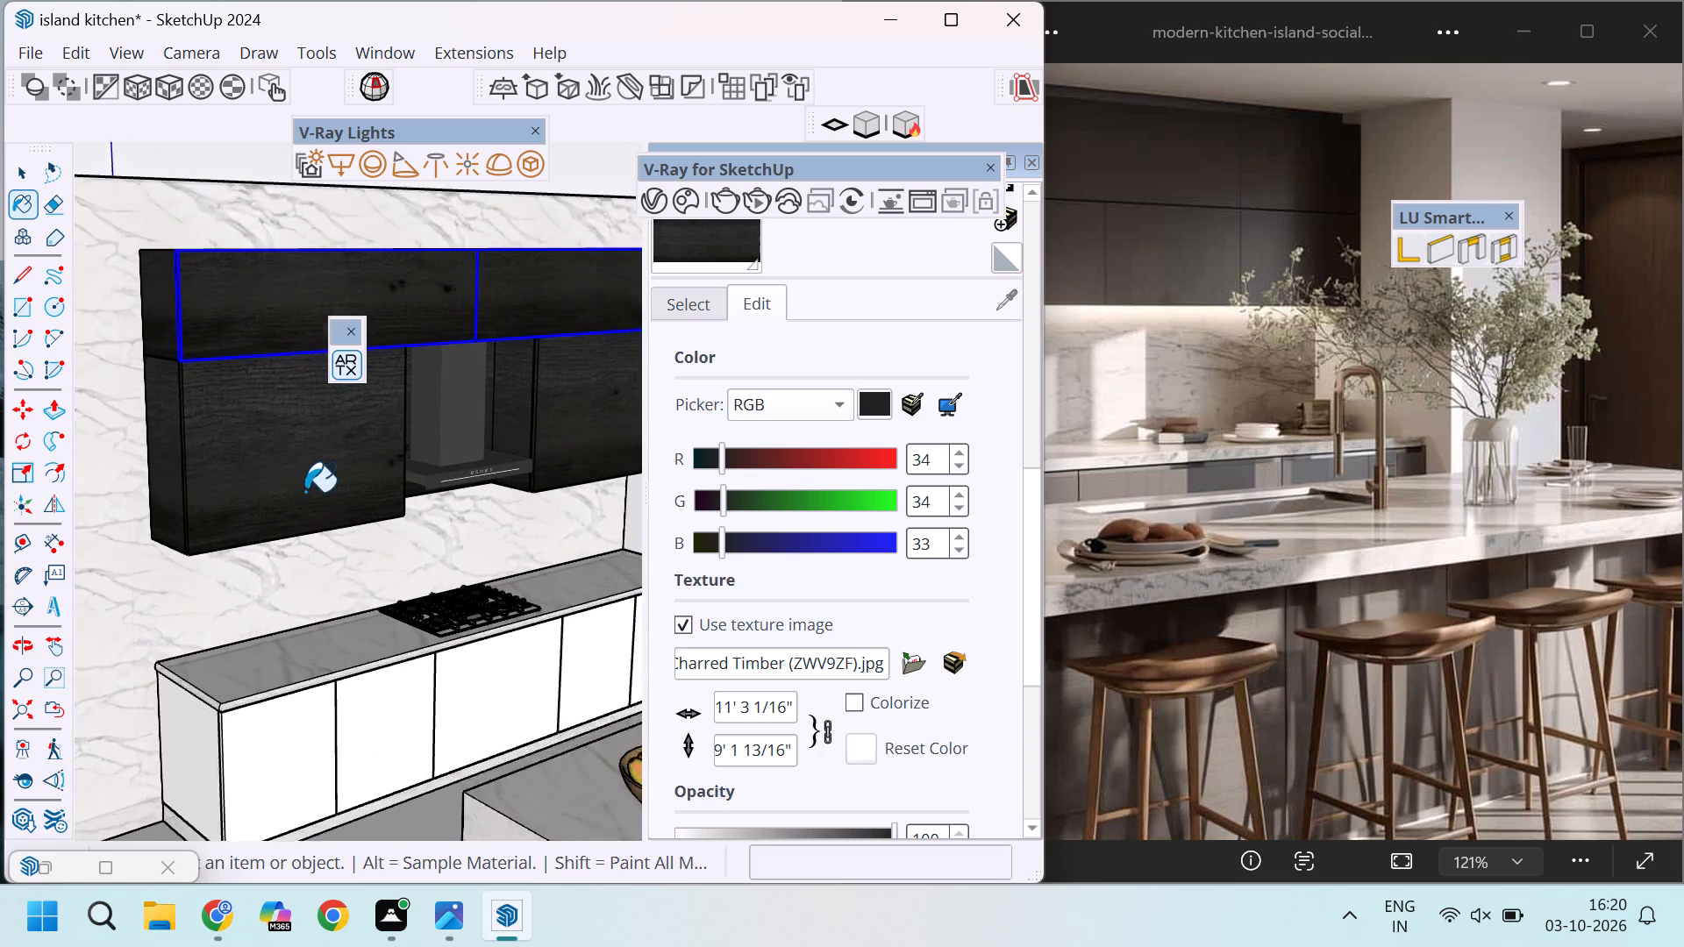
scroll(305, 492, up, 1)
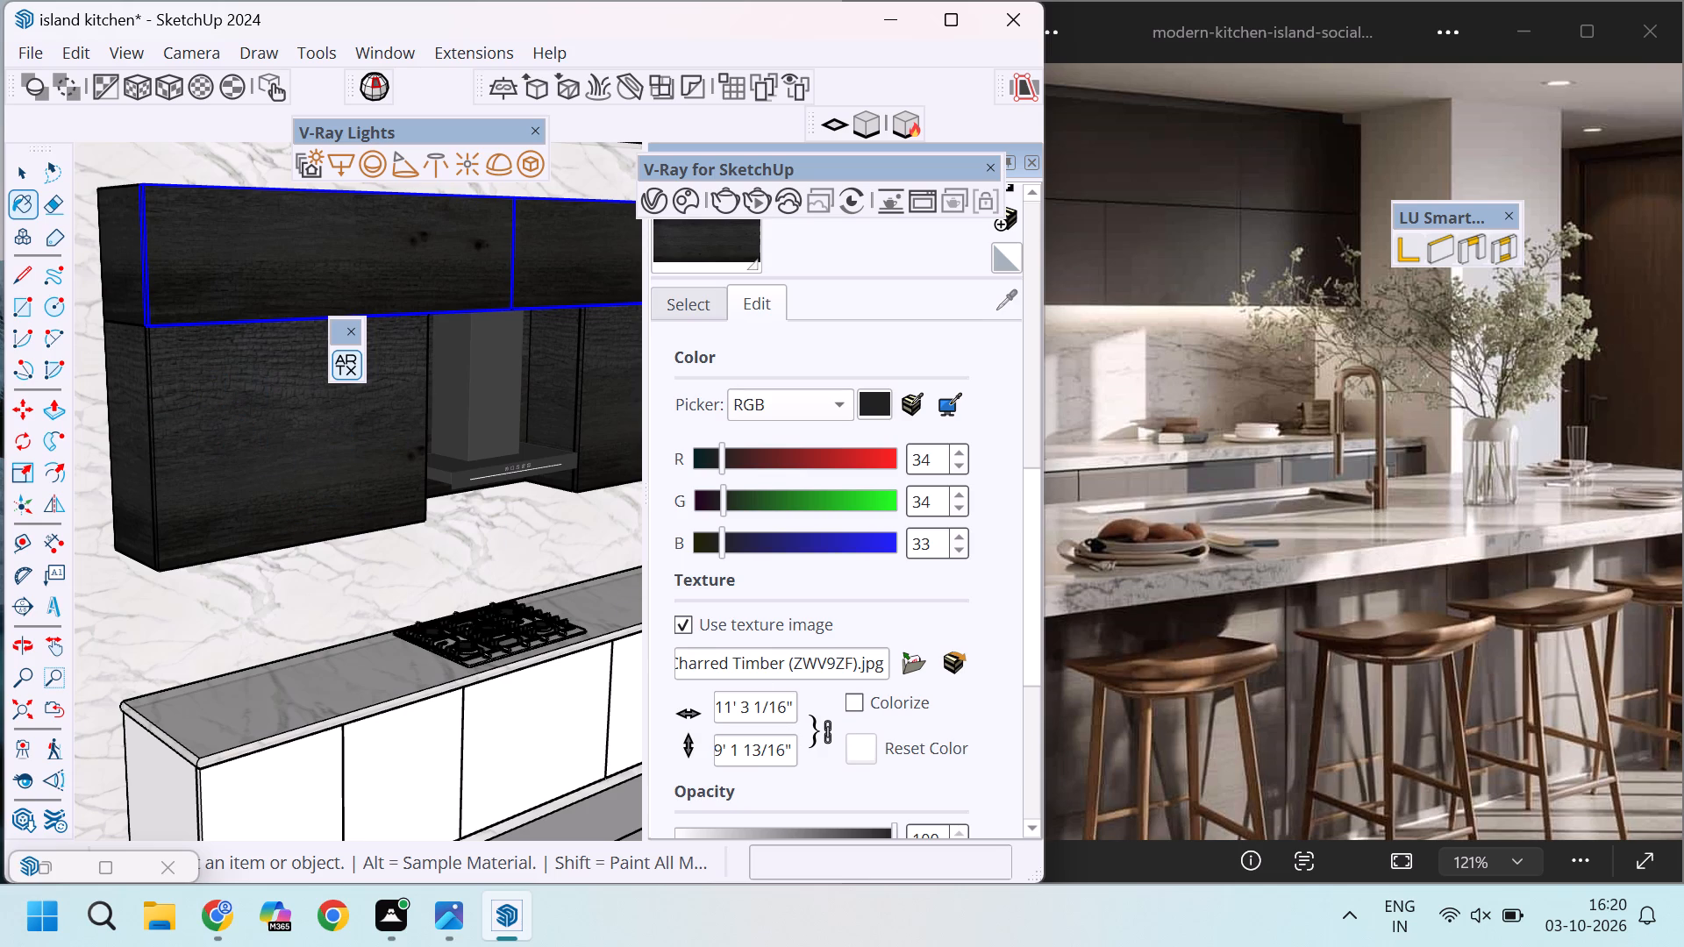
scroll(253, 338, up, 8)
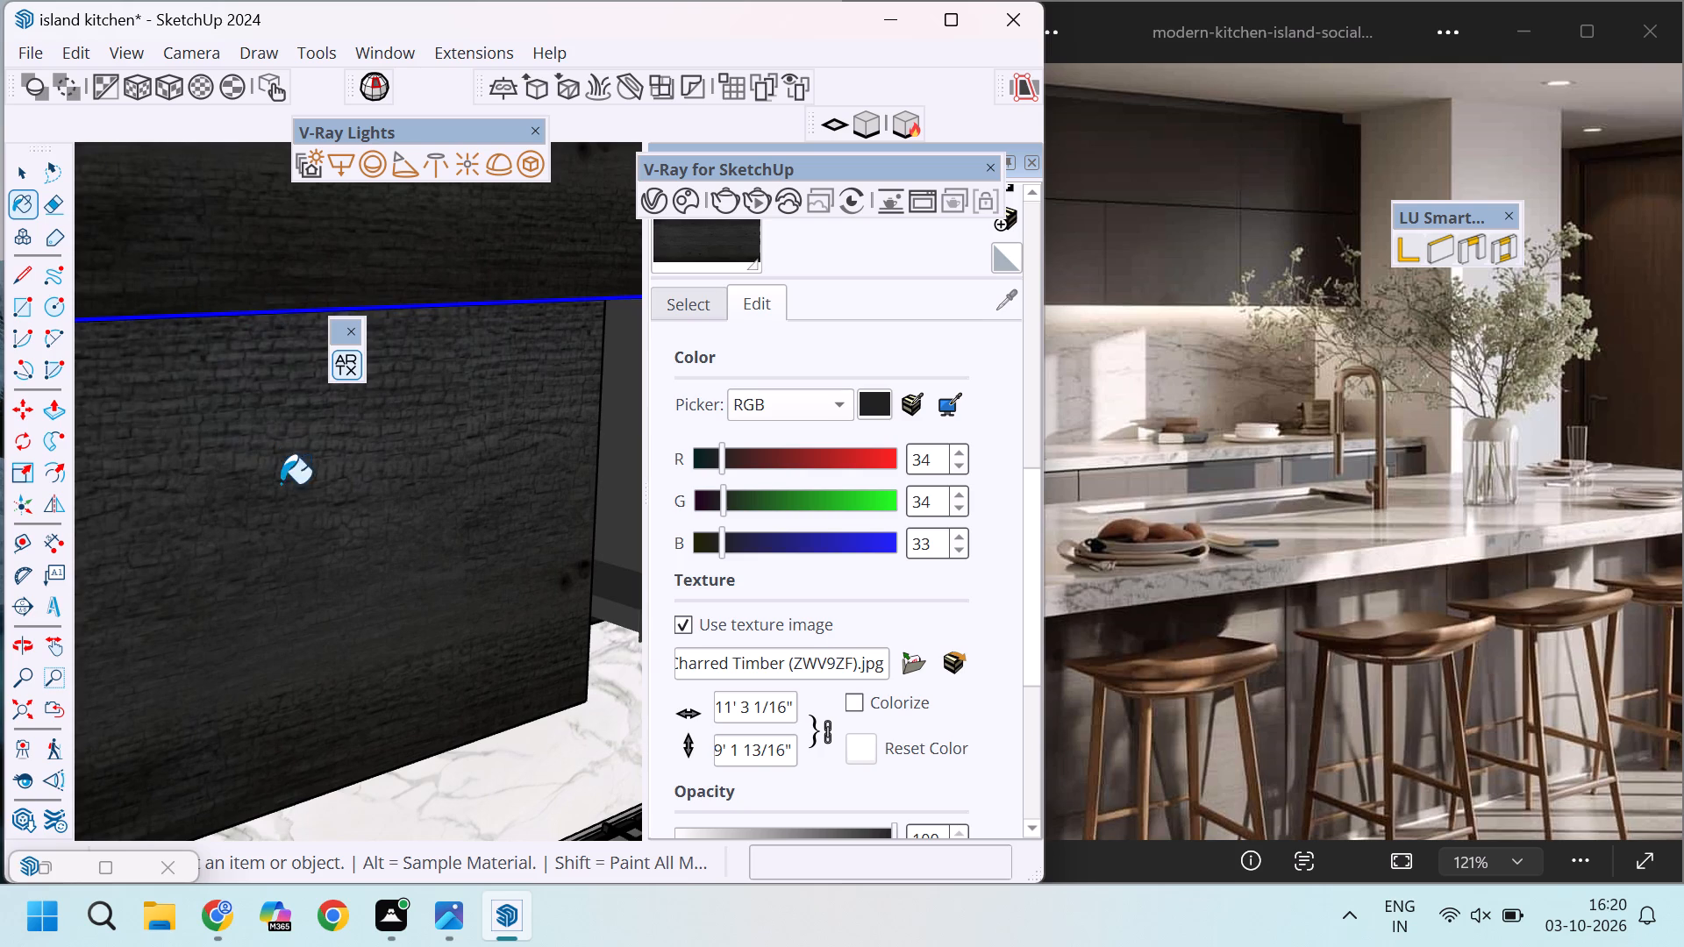
scroll(334, 580, down, 6)
scroll(303, 352, up, 3)
scroll(388, 490, down, 7)
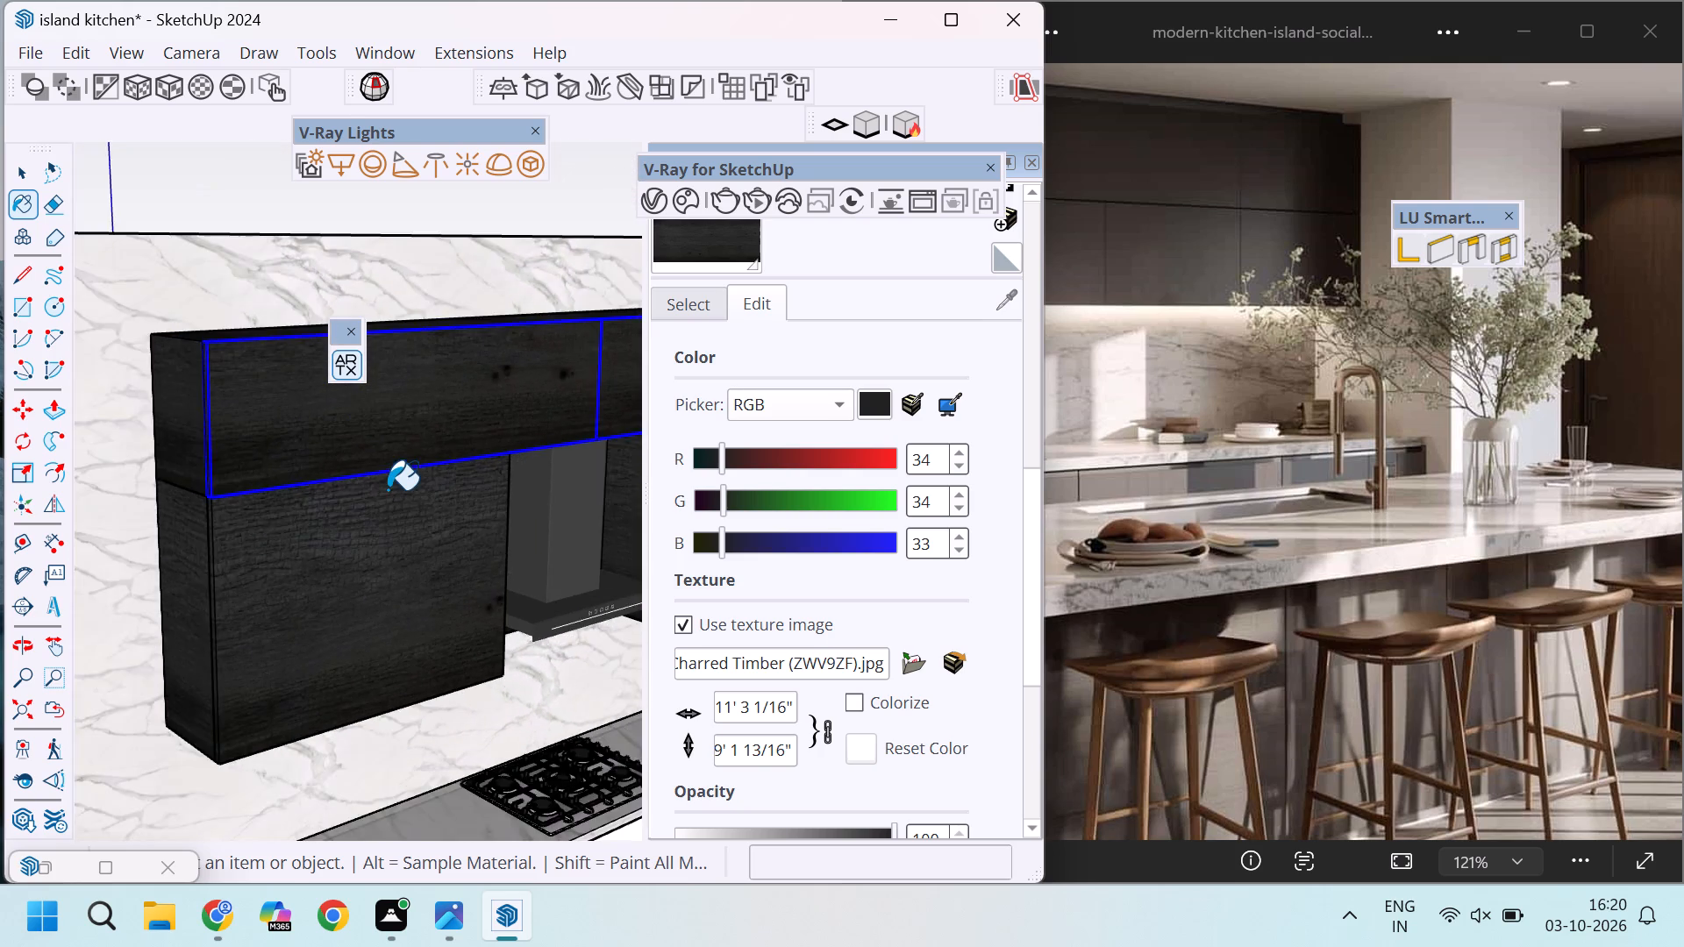
Leave the Paint Bucket and clear the selection of the upper cabinet fronts.
scroll(388, 490, down, 2)
key(space)
scroll(423, 498, down, 9)
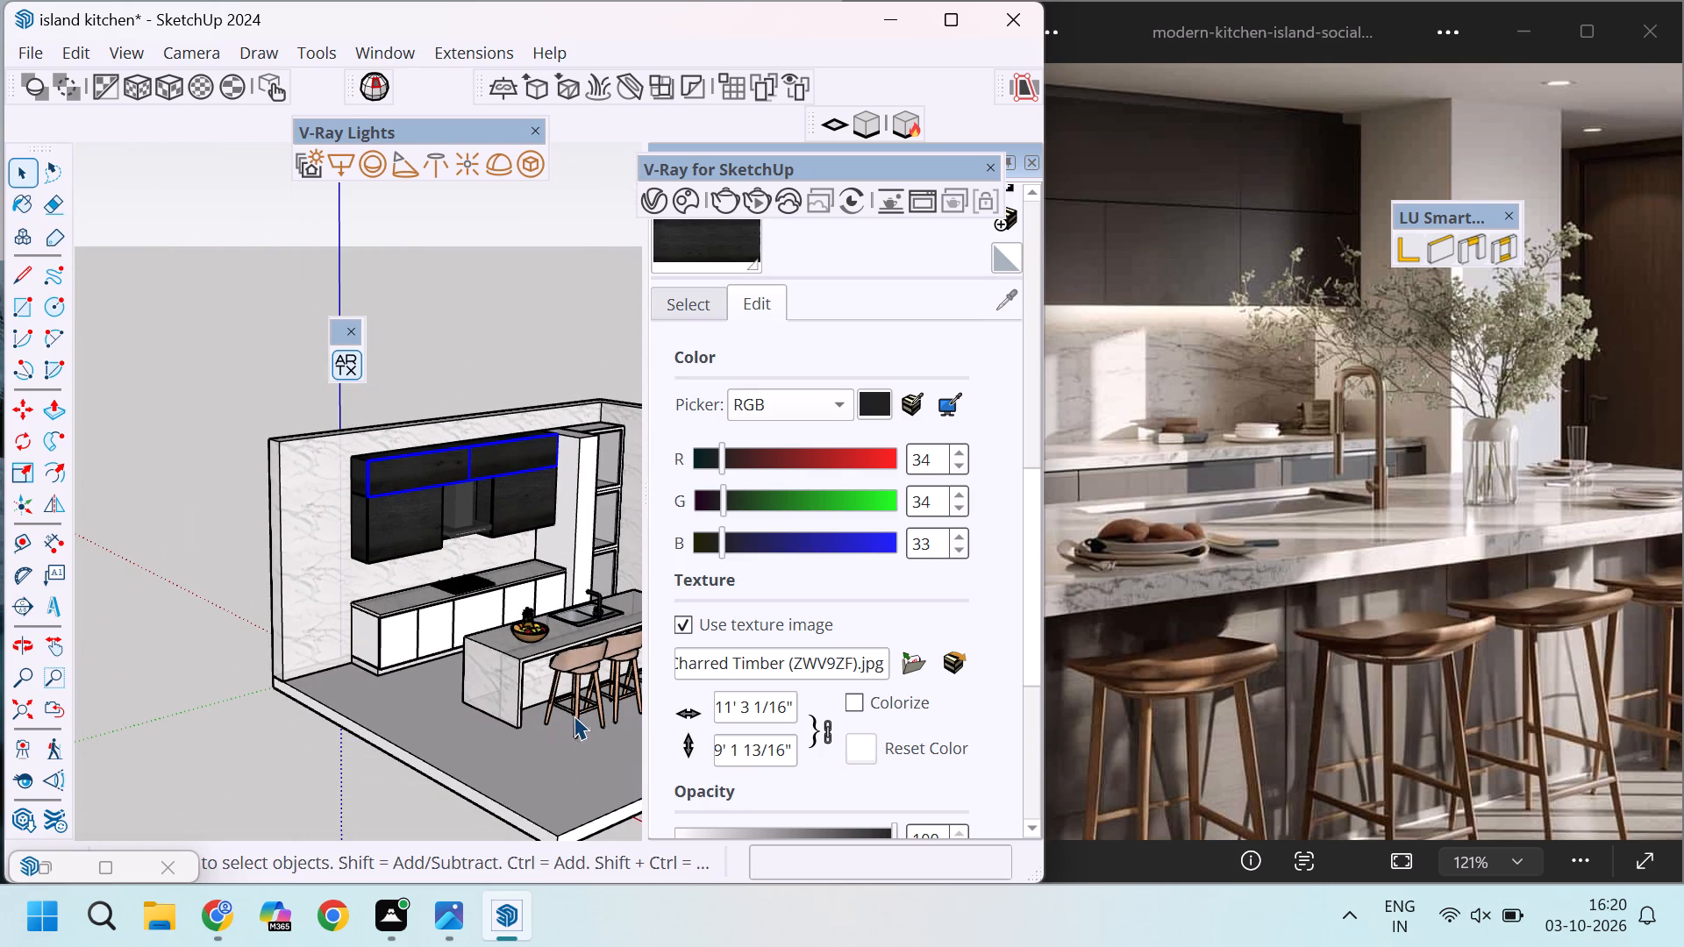
scroll(447, 599, down, 4)
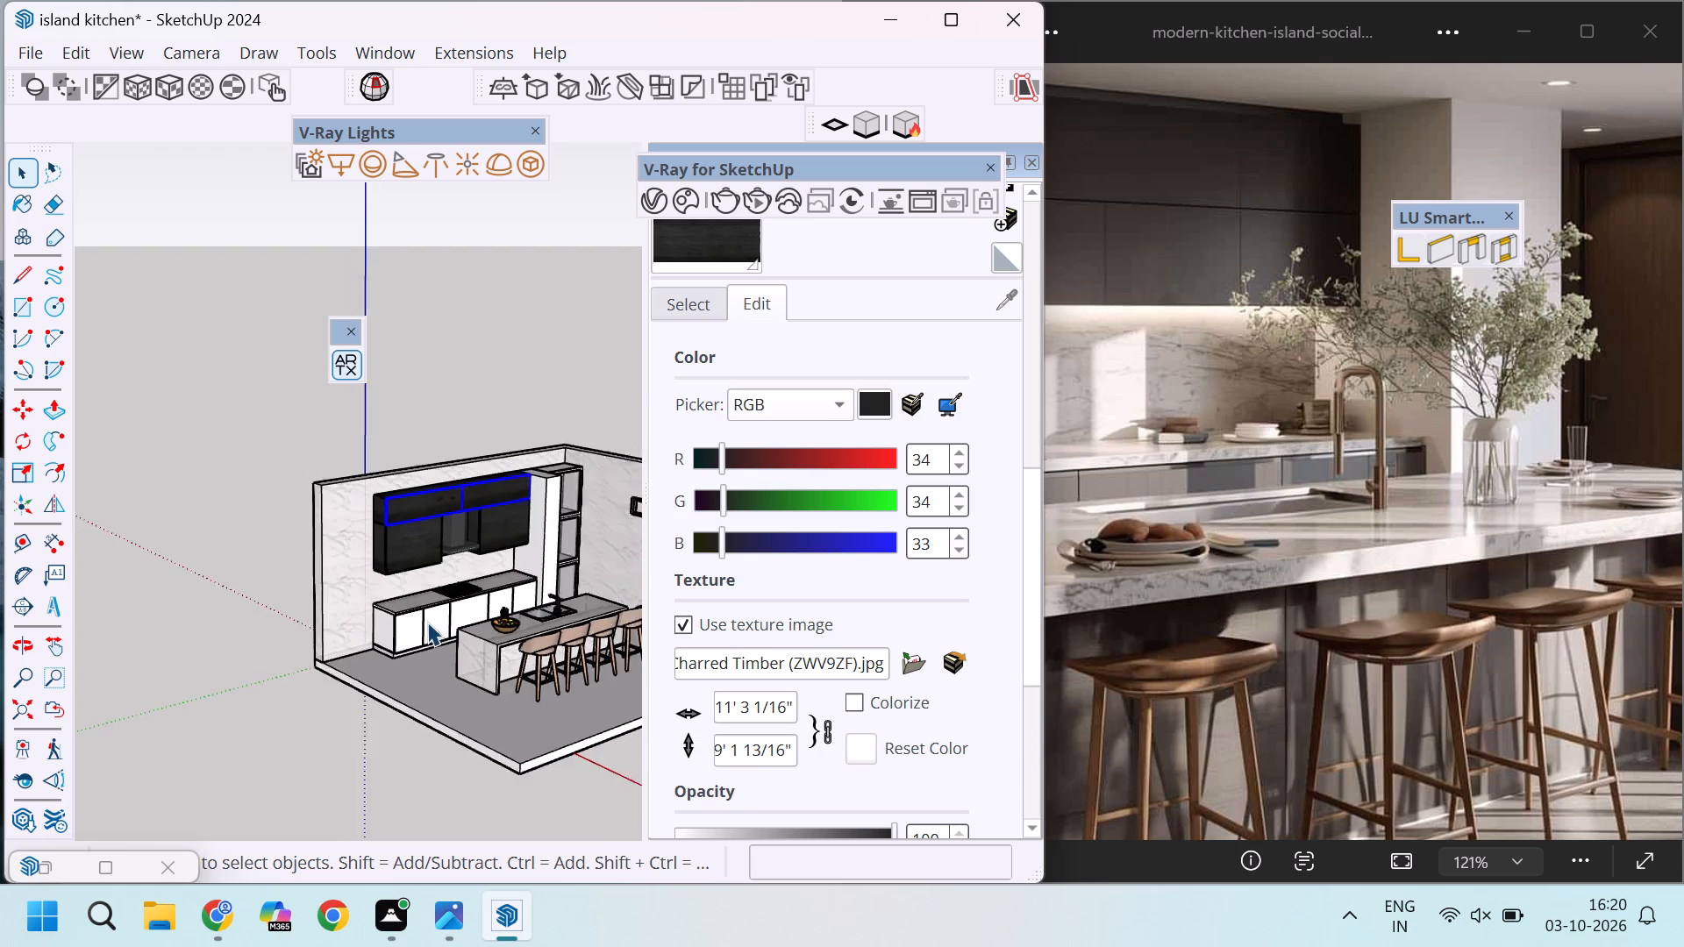
scroll(427, 622, down, 2)
click(536, 383)
Examine the dark upper cabinets against the marble wall, range hood and base cabinets, both close up and from farther away.
scroll(536, 383, up, 2)
scroll(503, 580, up, 4)
scroll(364, 509, down, 3)
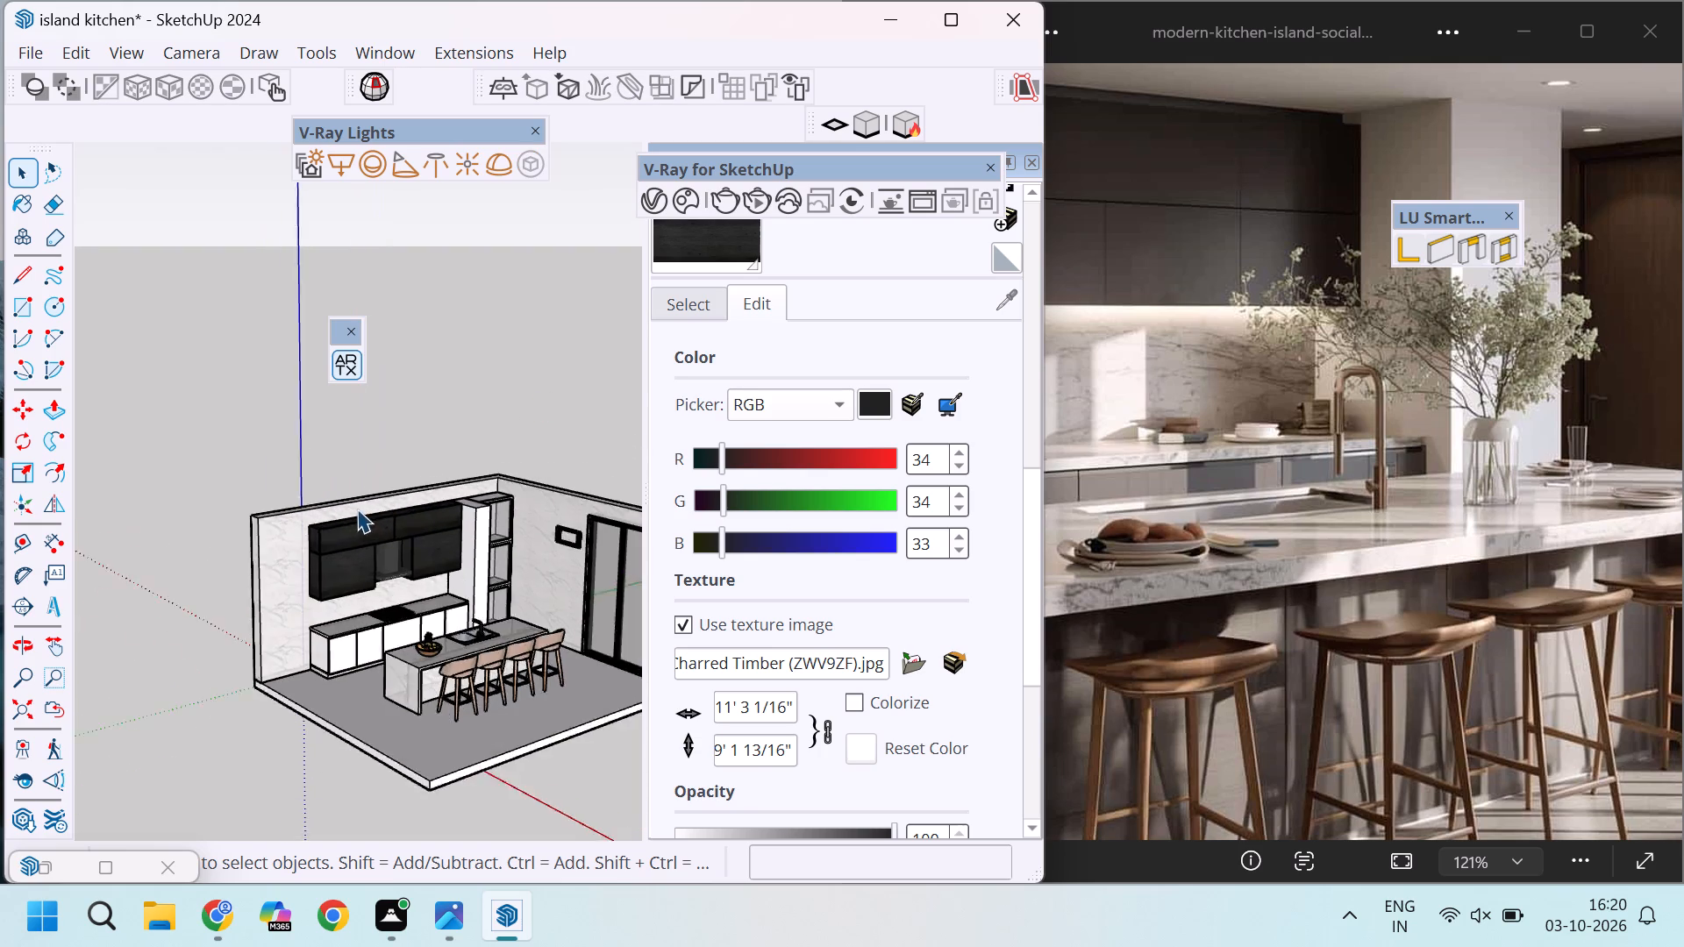
scroll(357, 509, down, 2)
scroll(389, 572, up, 16)
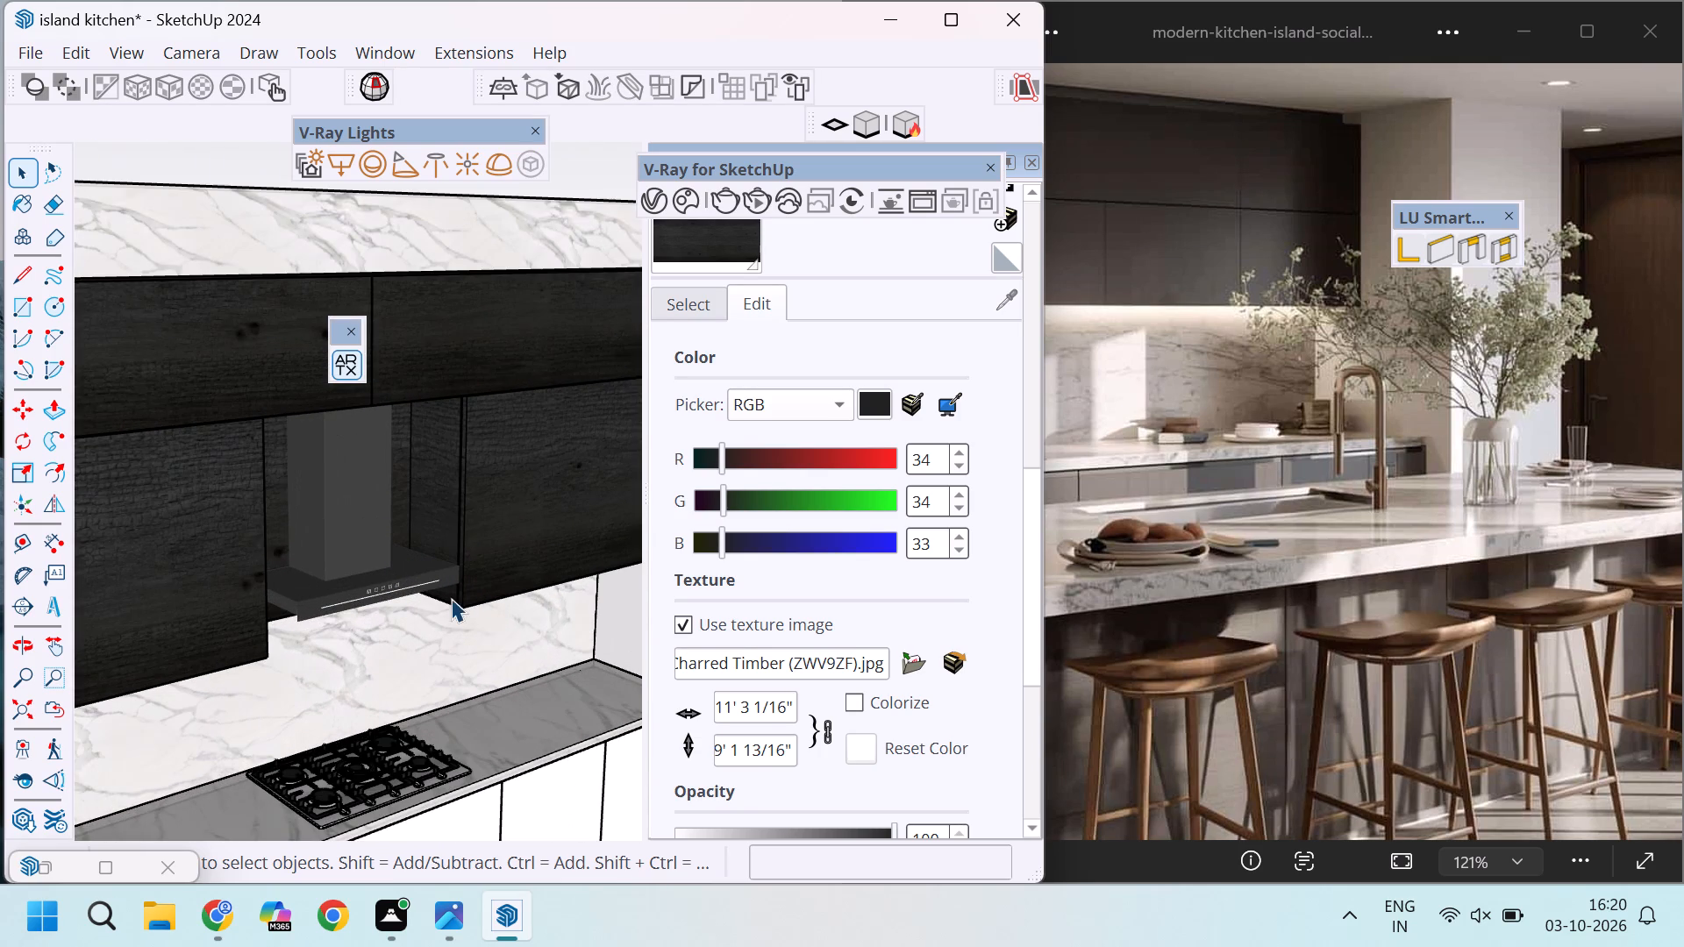
scroll(401, 550, down, 10)
middle_drag(529, 561, 471, 531)
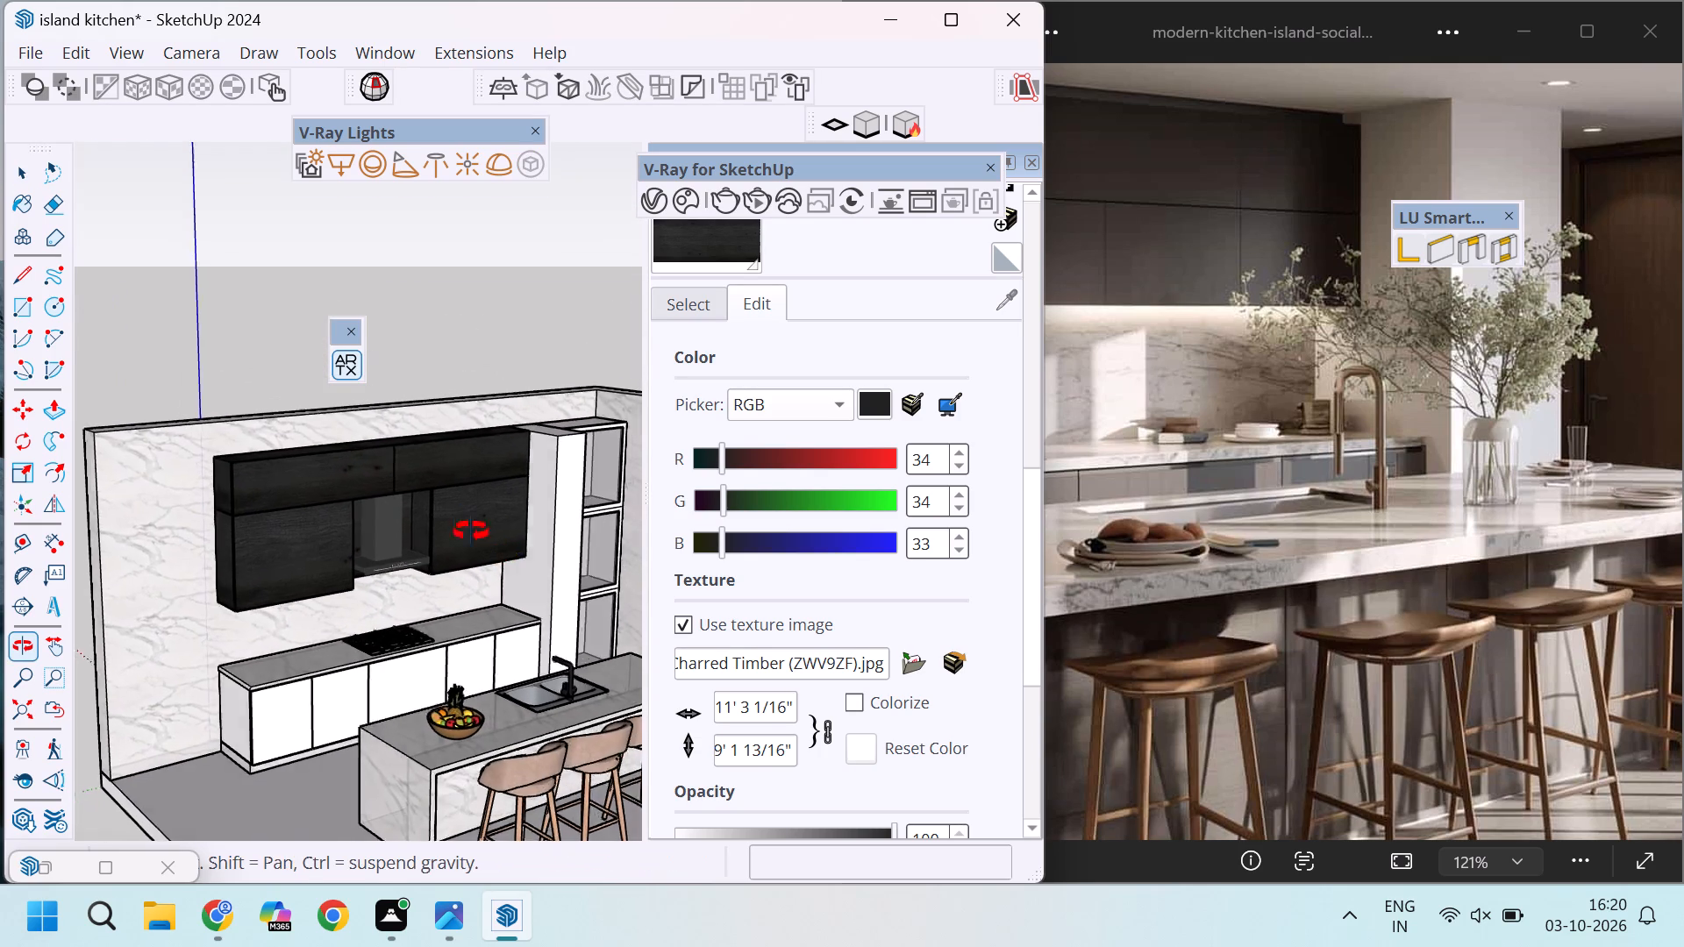
middle_drag(471, 531, 458, 519)
scroll(458, 519, down, 4)
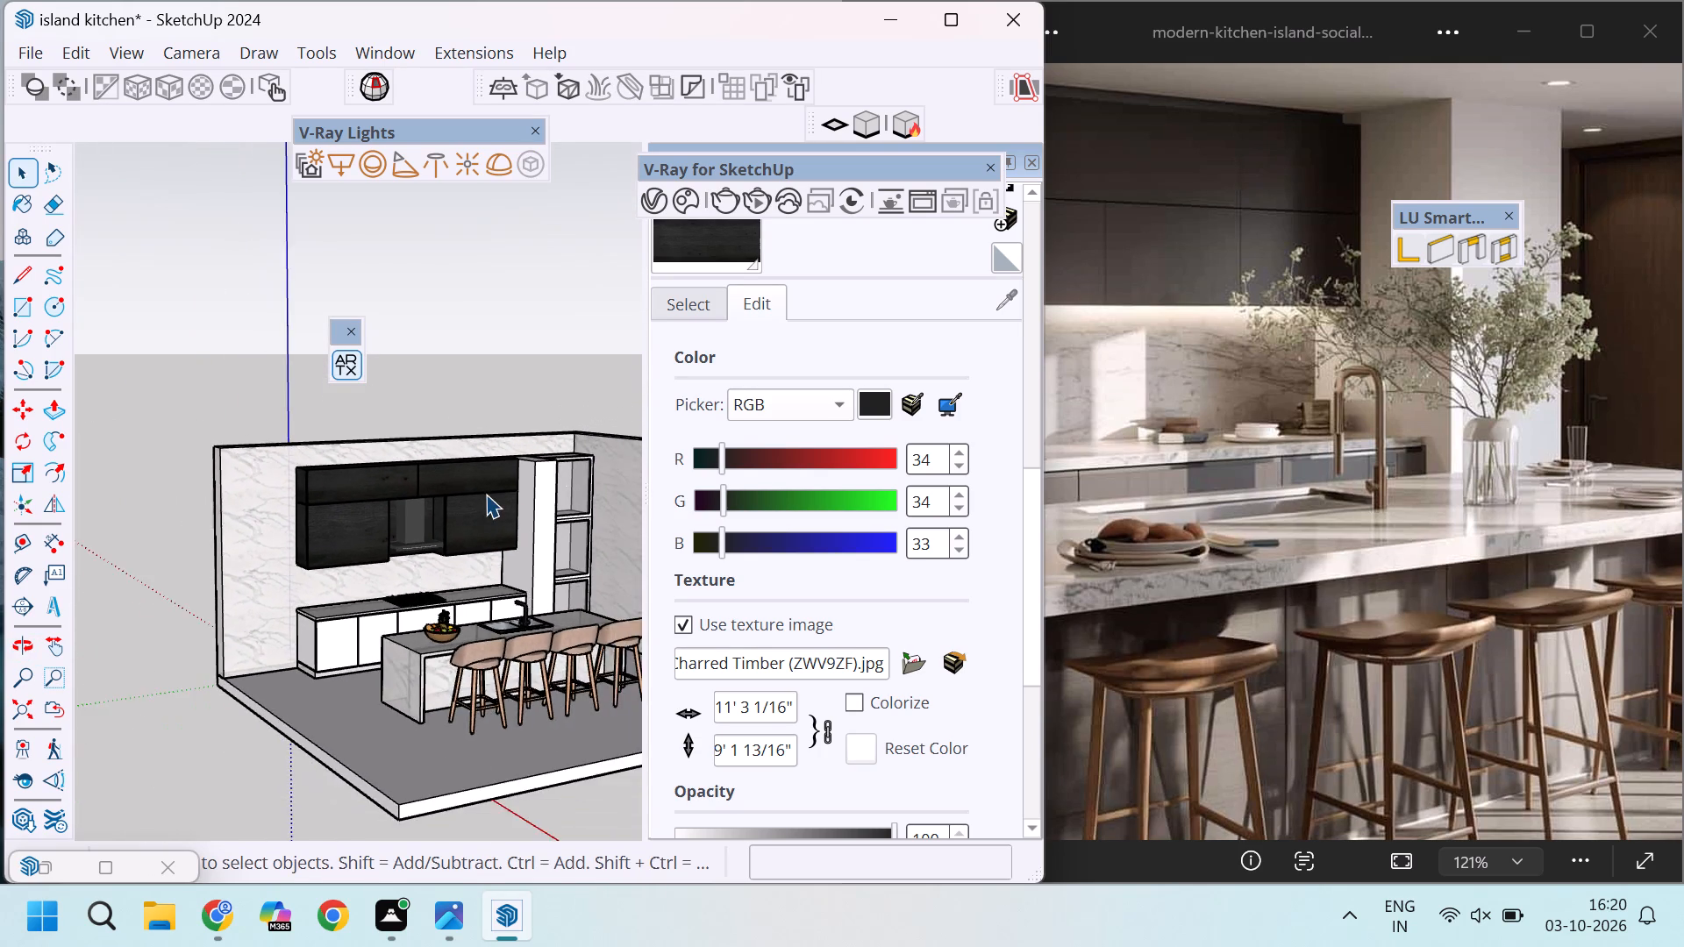
scroll(524, 510, up, 6)
scroll(547, 508, down, 2)
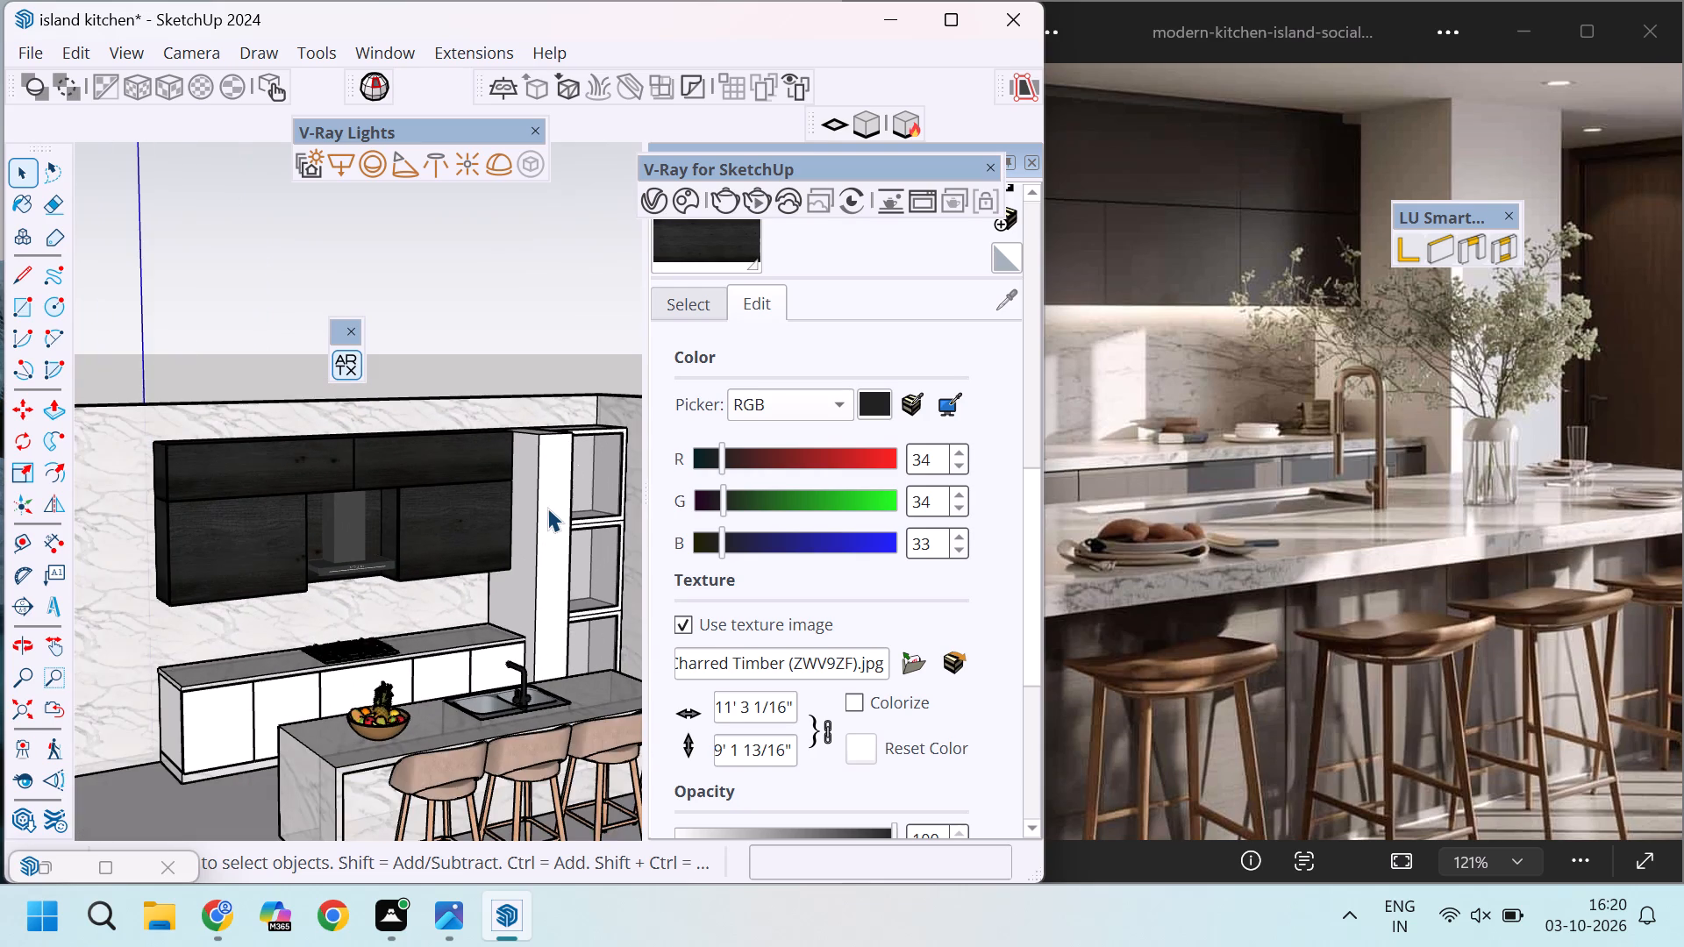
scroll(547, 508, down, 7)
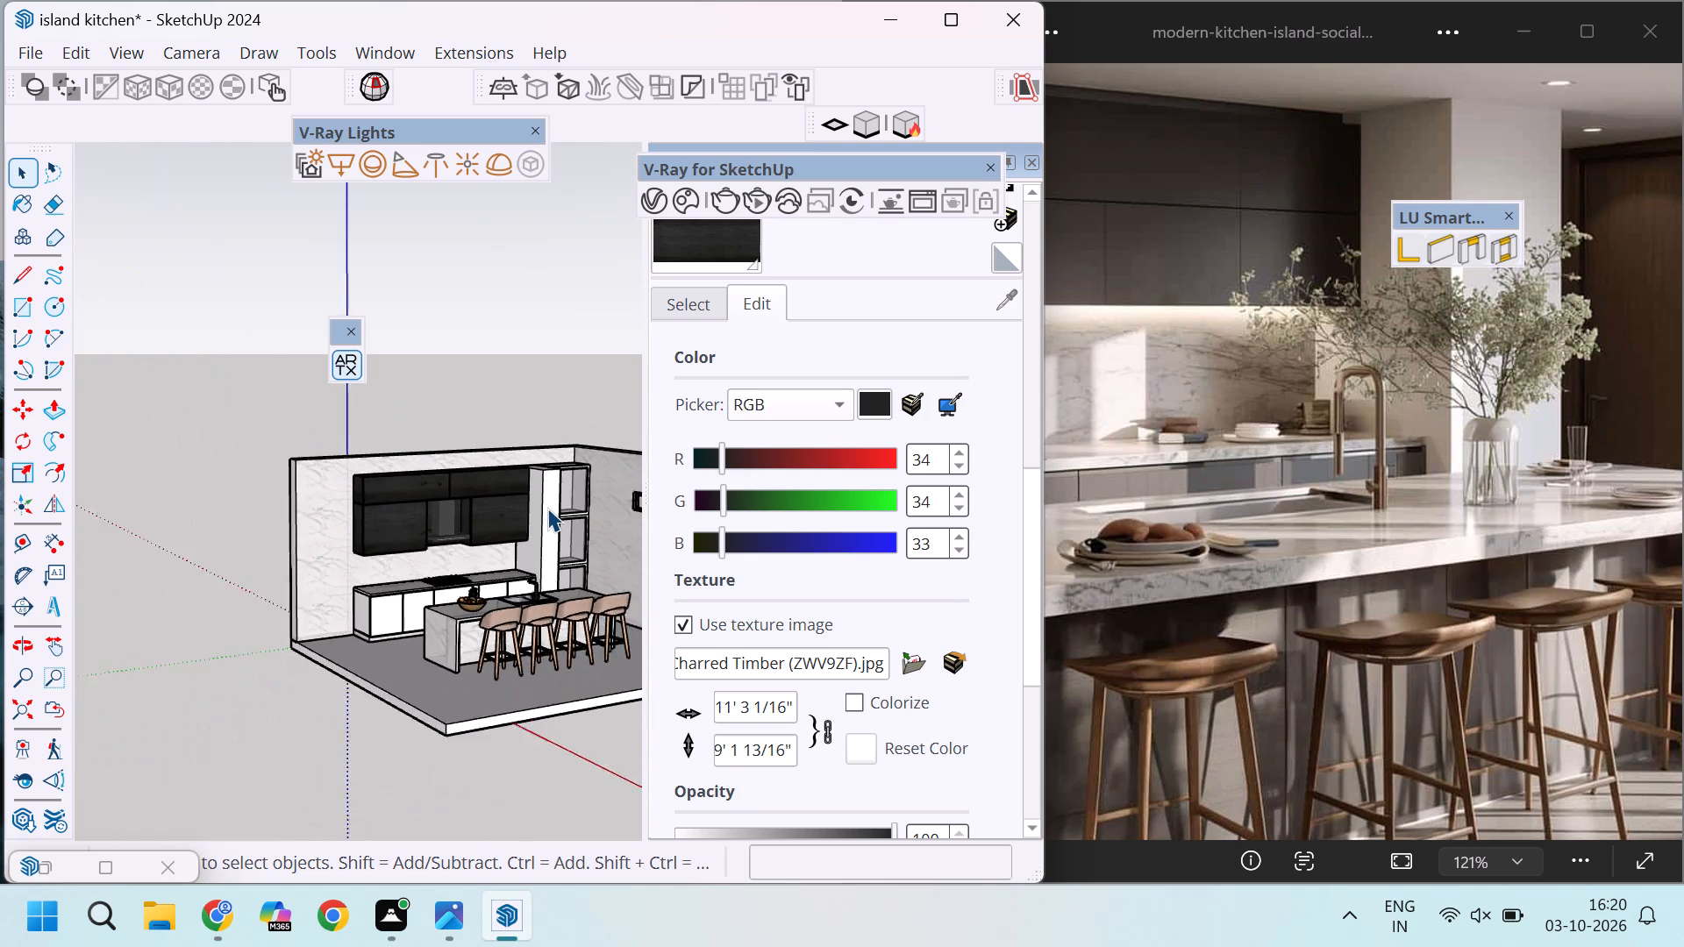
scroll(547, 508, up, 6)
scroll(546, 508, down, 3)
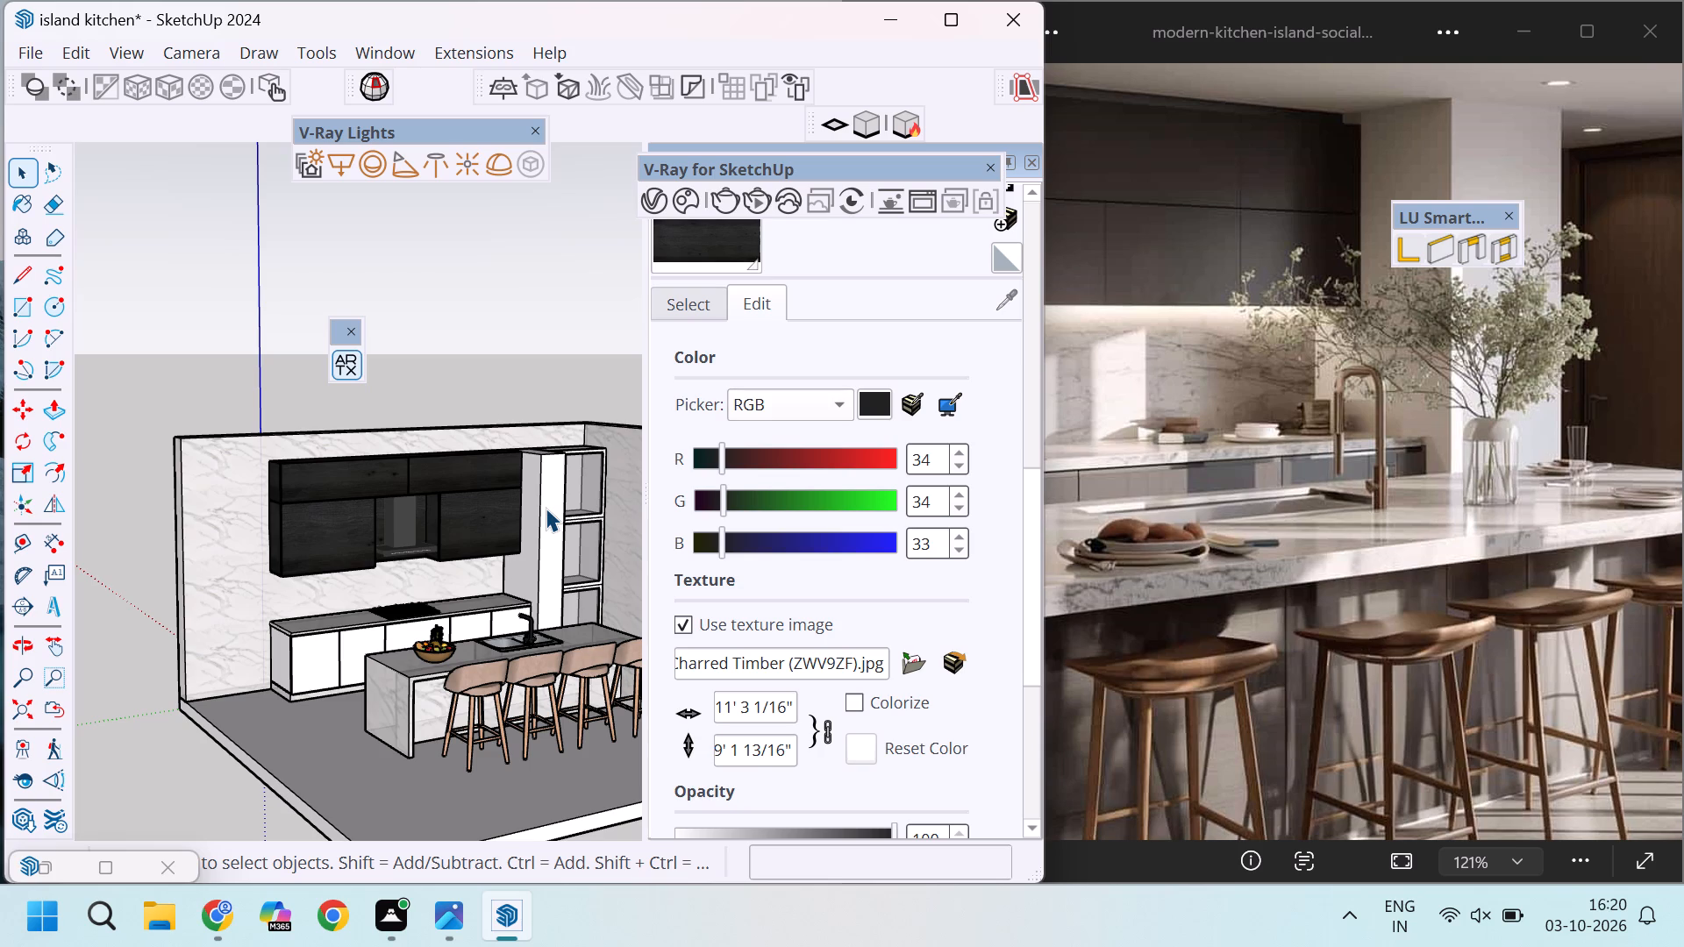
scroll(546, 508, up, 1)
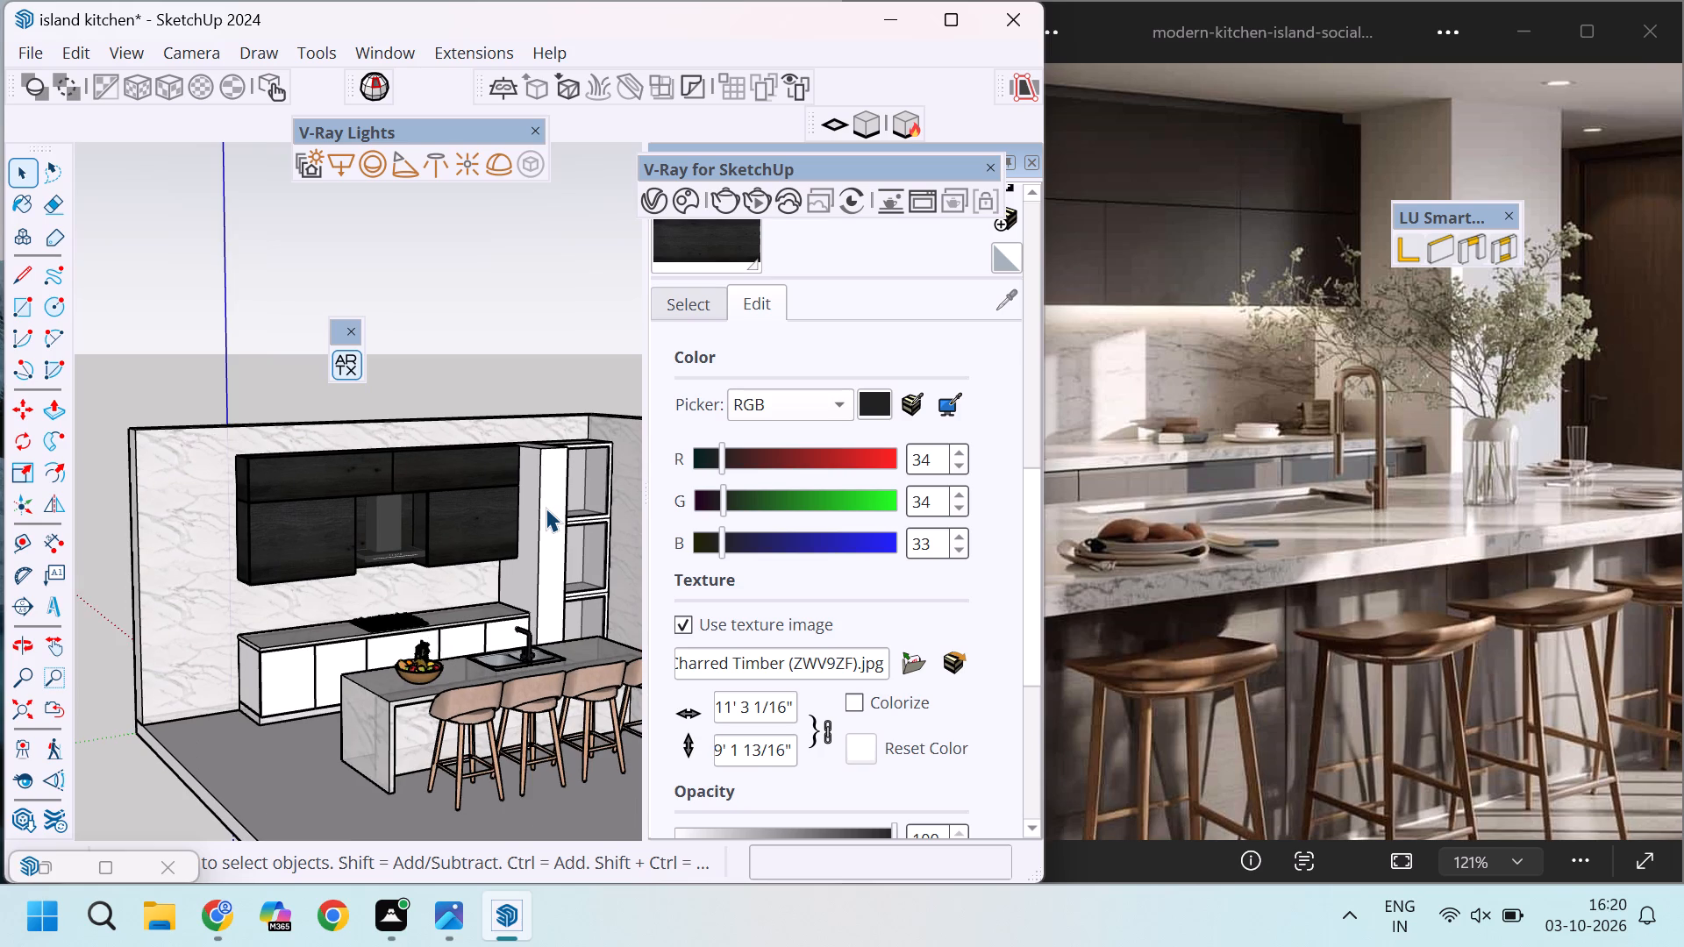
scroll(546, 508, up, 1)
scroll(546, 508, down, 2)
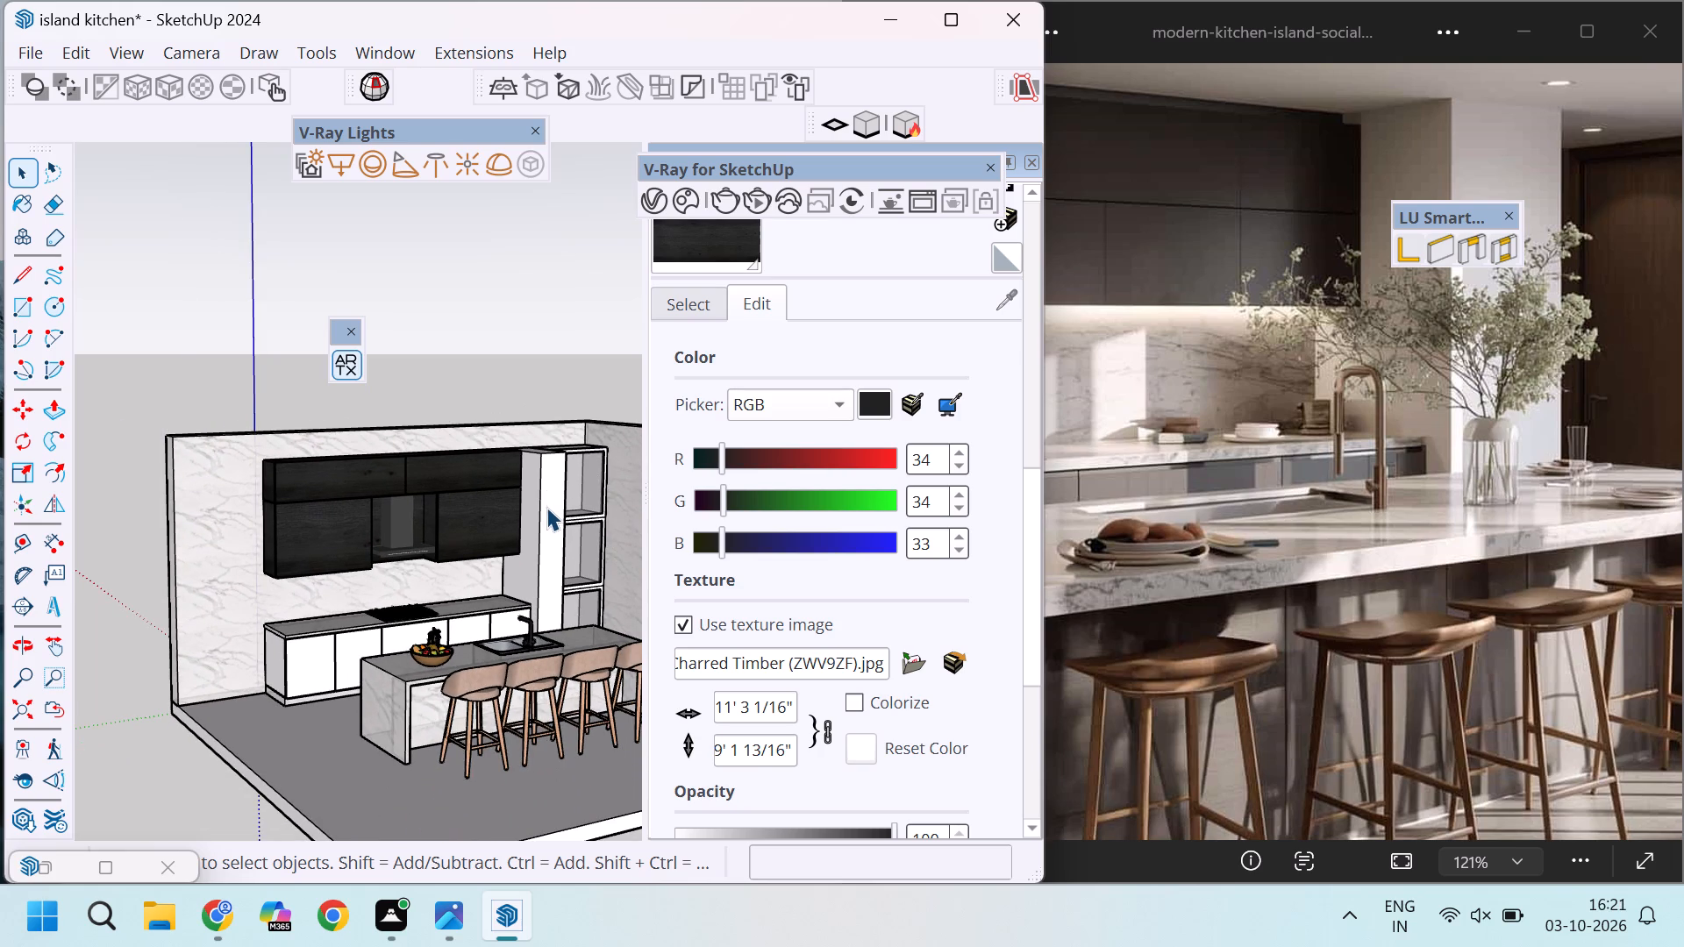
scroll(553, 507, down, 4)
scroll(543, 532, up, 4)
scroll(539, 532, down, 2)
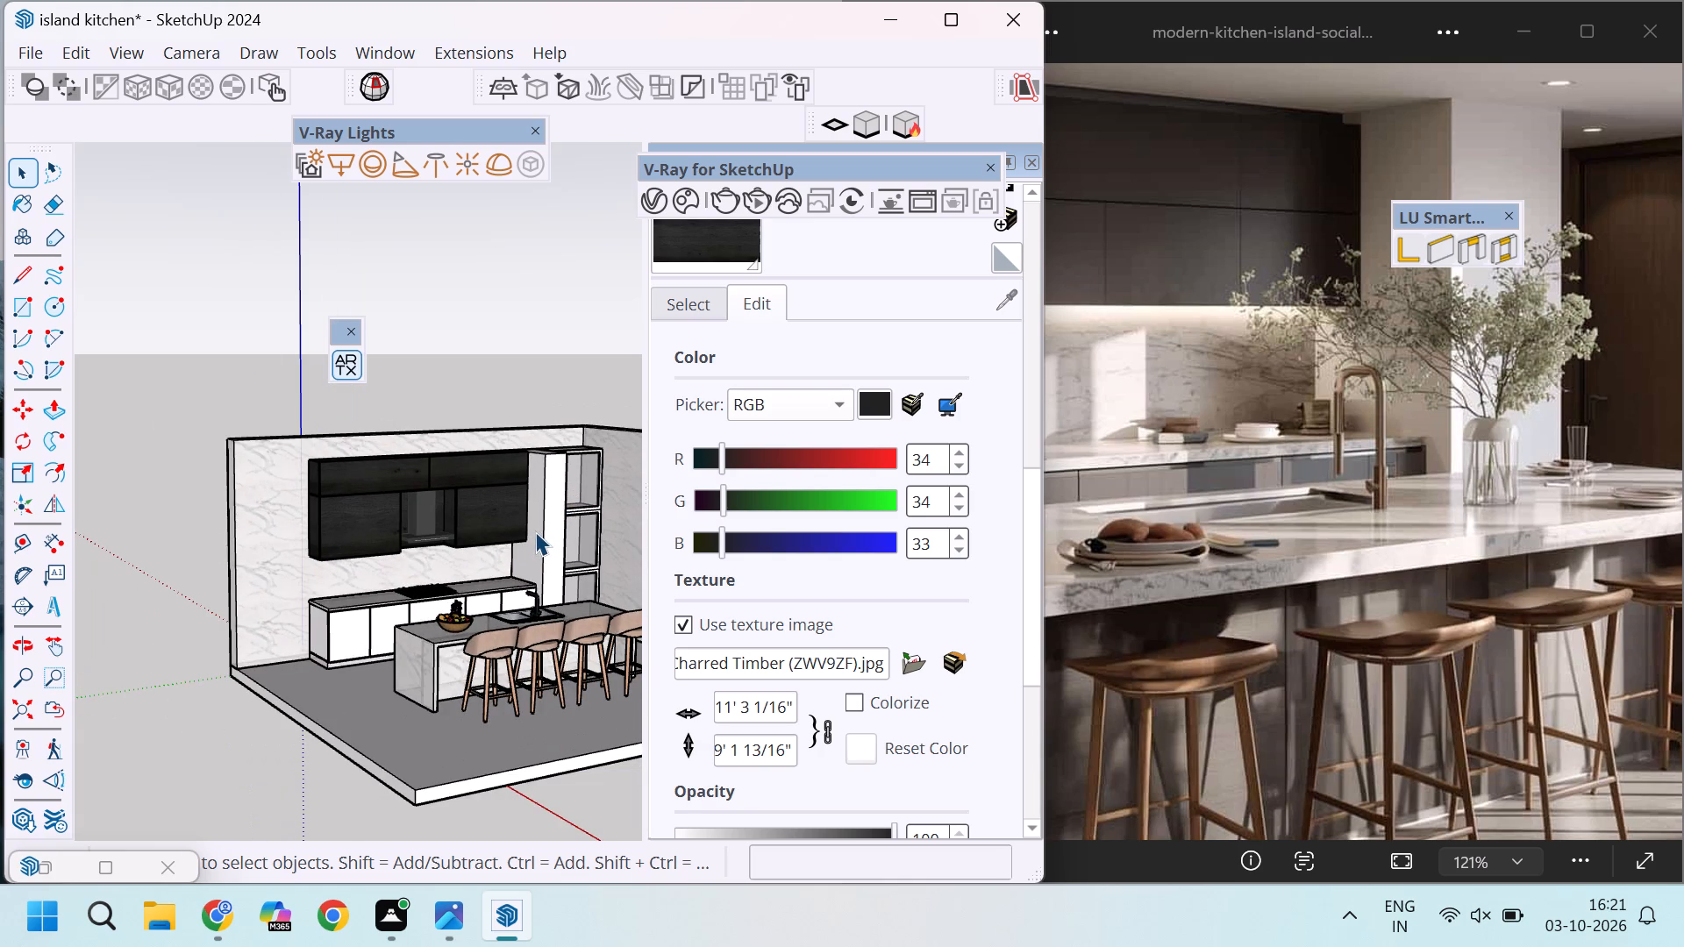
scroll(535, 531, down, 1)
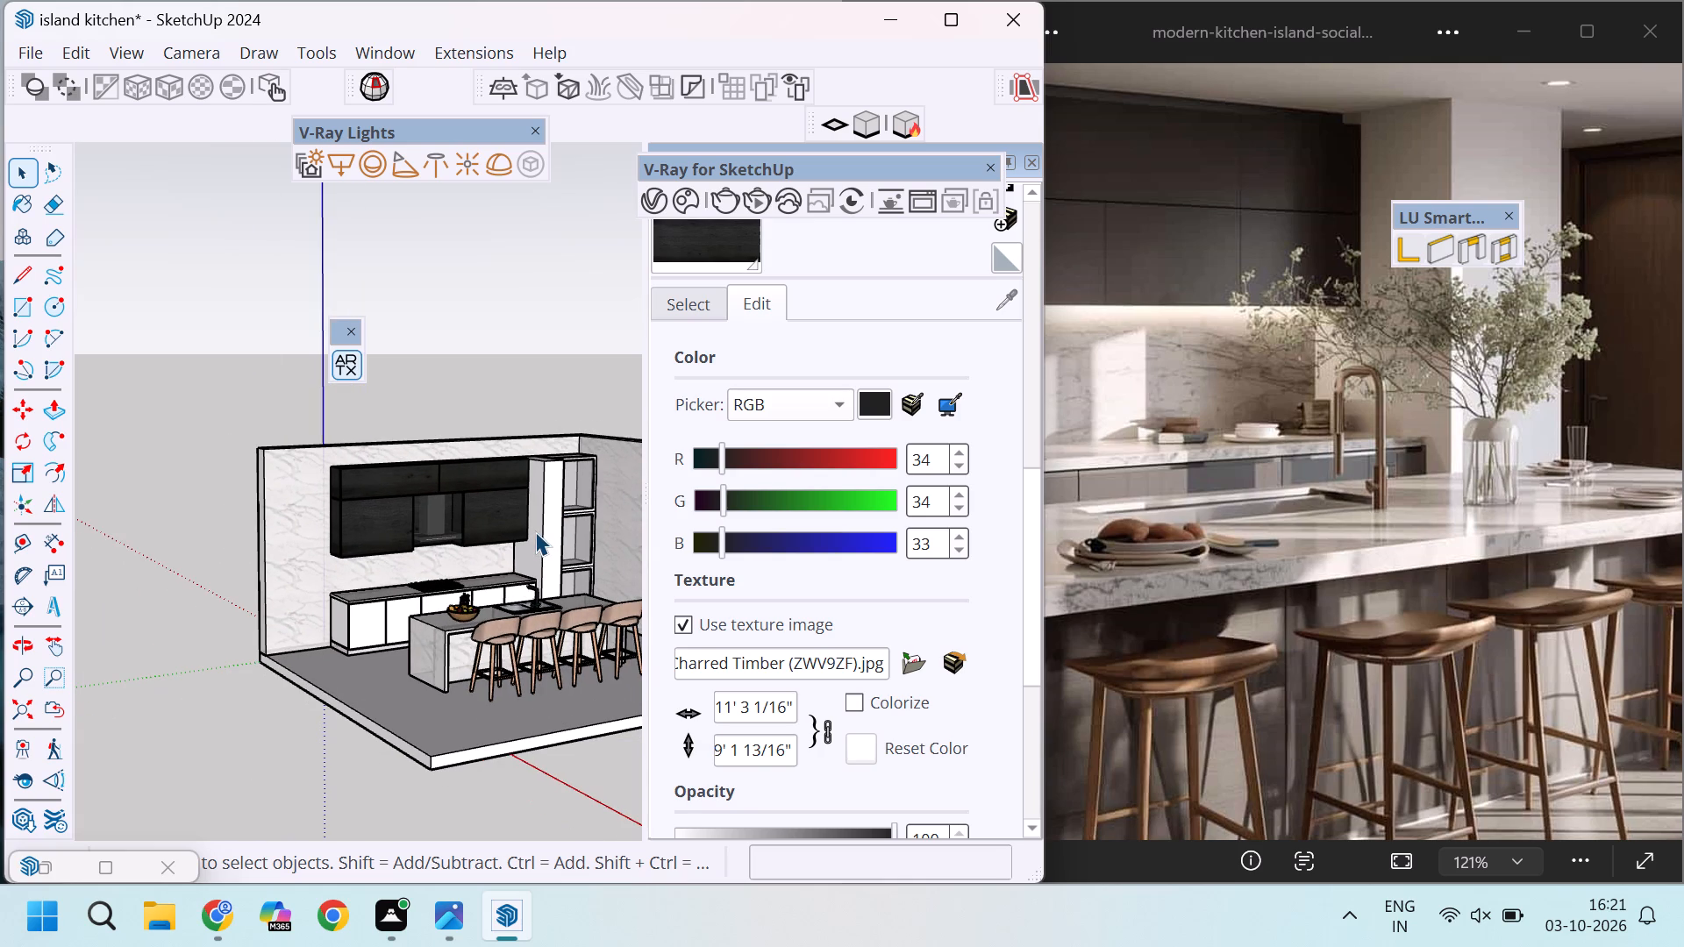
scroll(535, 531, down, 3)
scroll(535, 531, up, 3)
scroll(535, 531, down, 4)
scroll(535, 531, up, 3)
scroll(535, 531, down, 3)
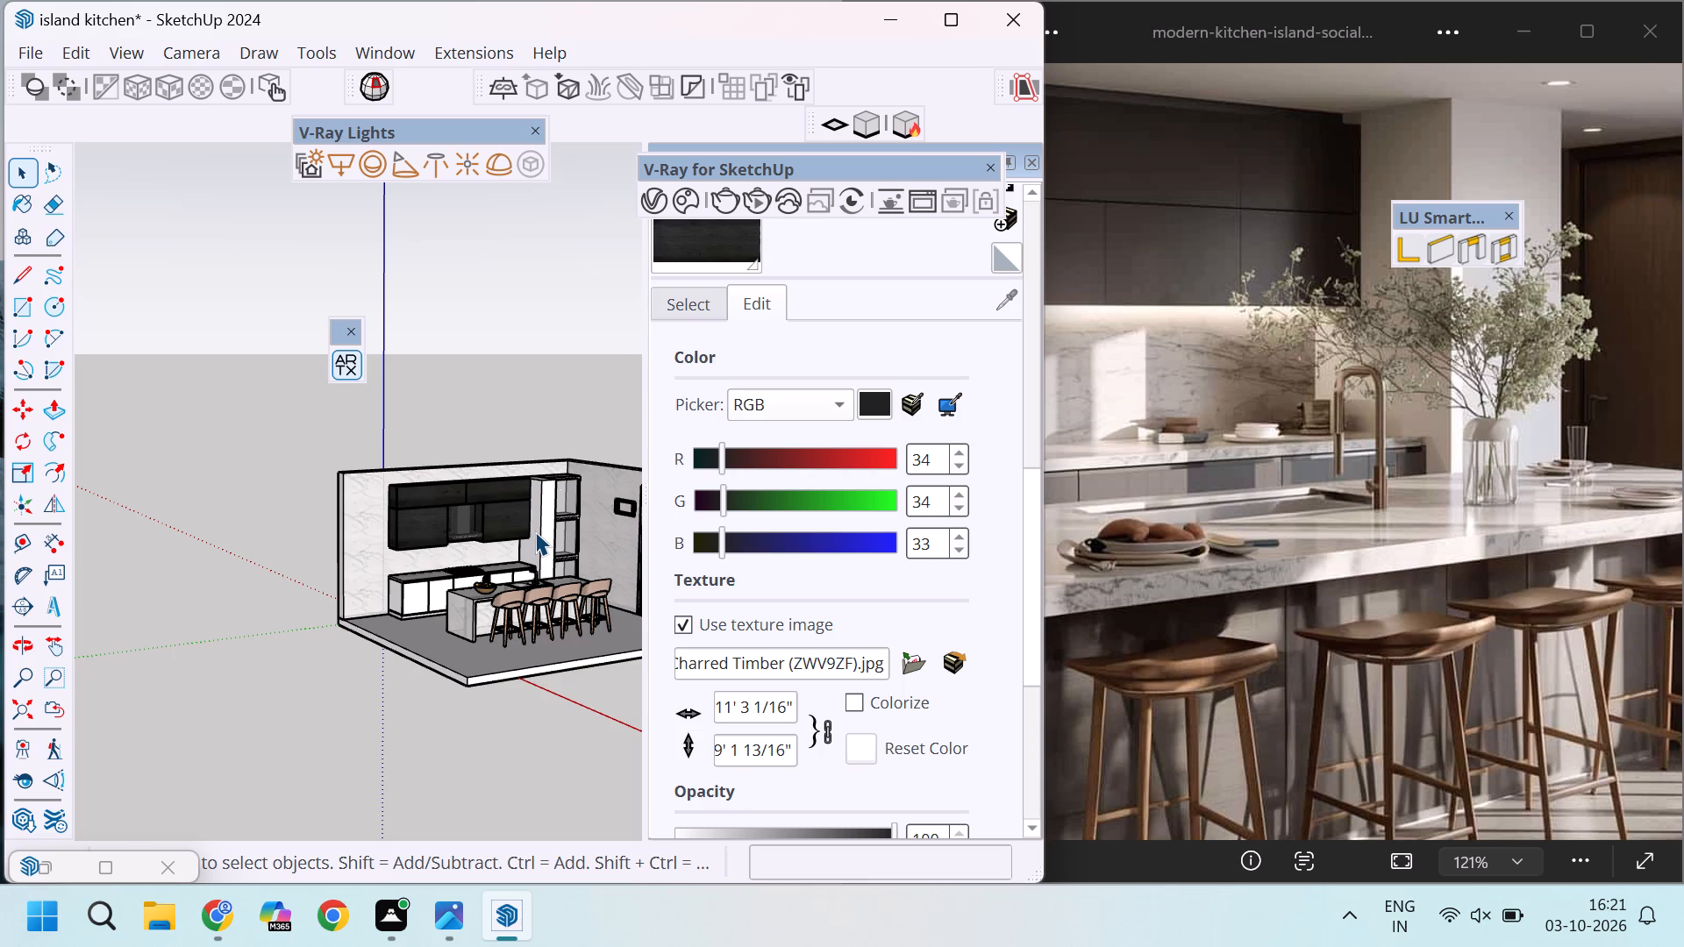
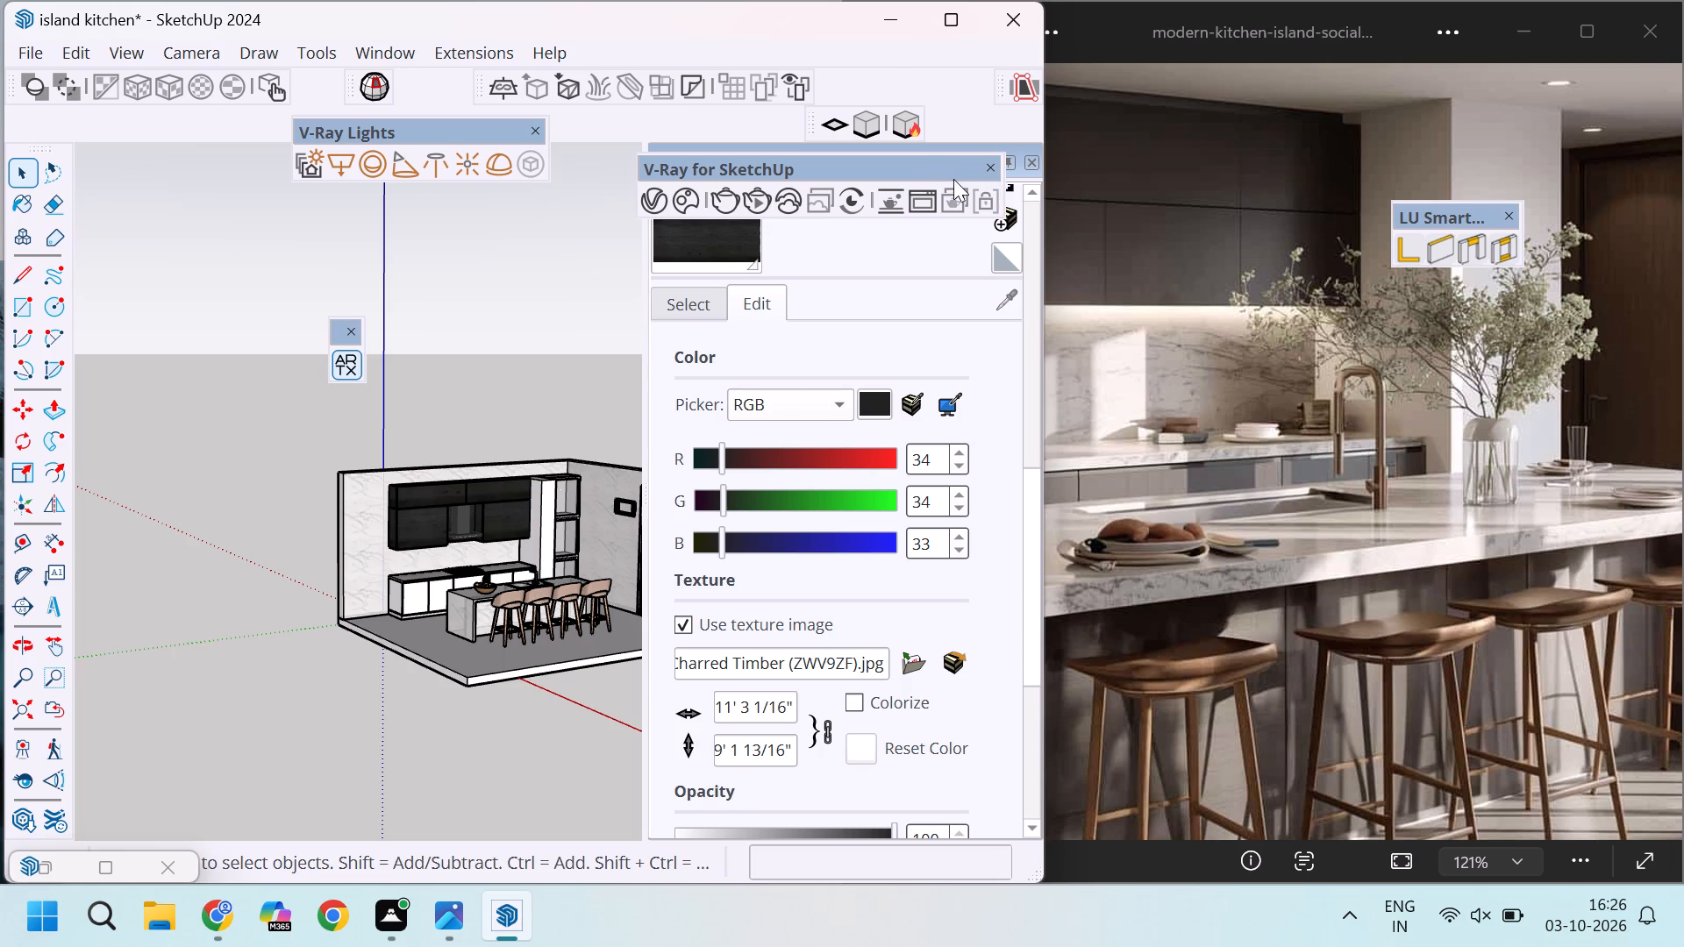
Dock the floating V-Ray for SketchUp toolbar into the row of toolbars above the model.
drag(902, 164, 879, 117)
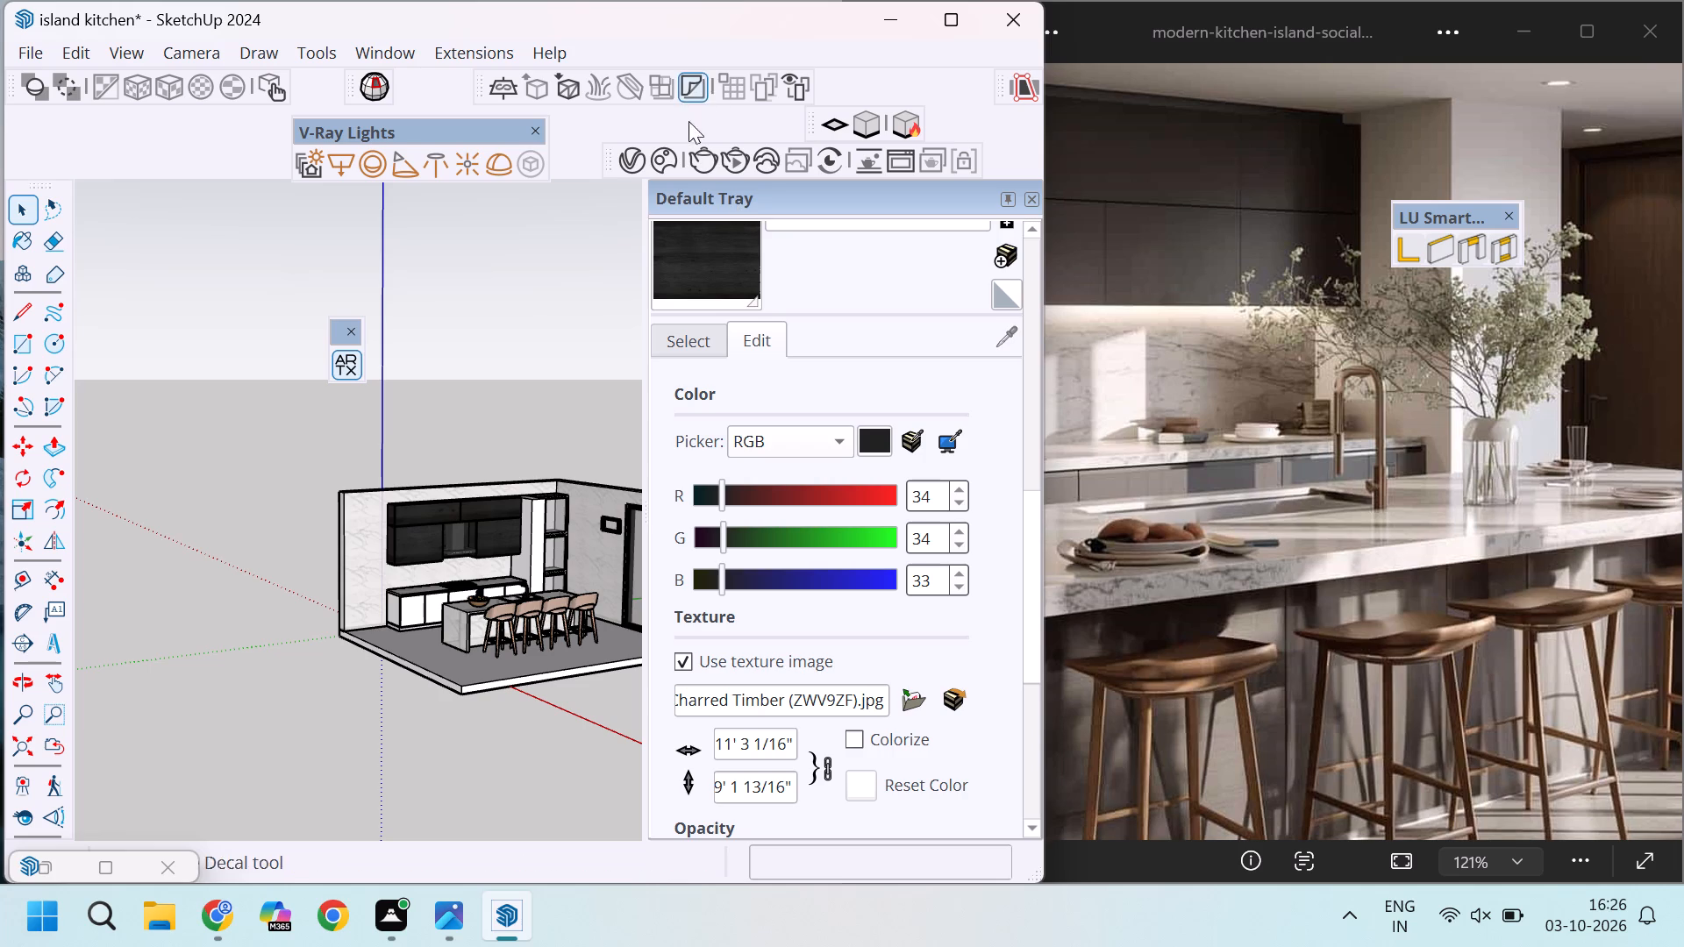
drag(606, 157, 647, 92)
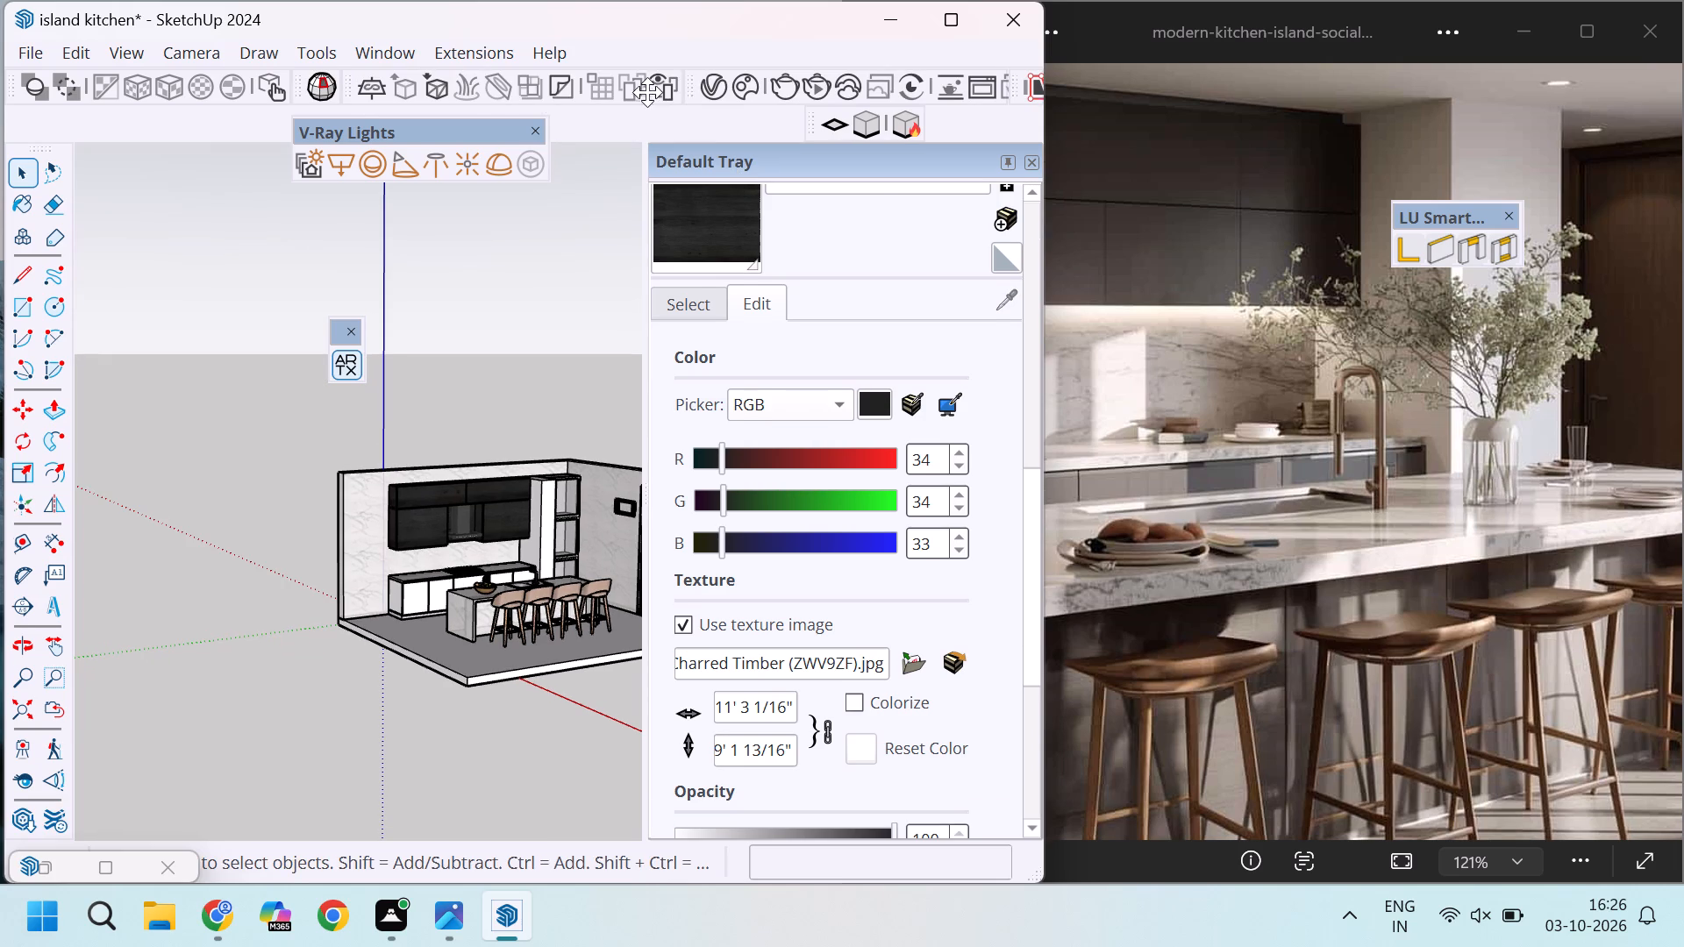
drag(647, 92, 636, 92)
Examine the kitchen model's room, cabinets and island against the full reference photo of the modern kitchen.
scroll(438, 481, up, 2)
scroll(438, 481, down, 3)
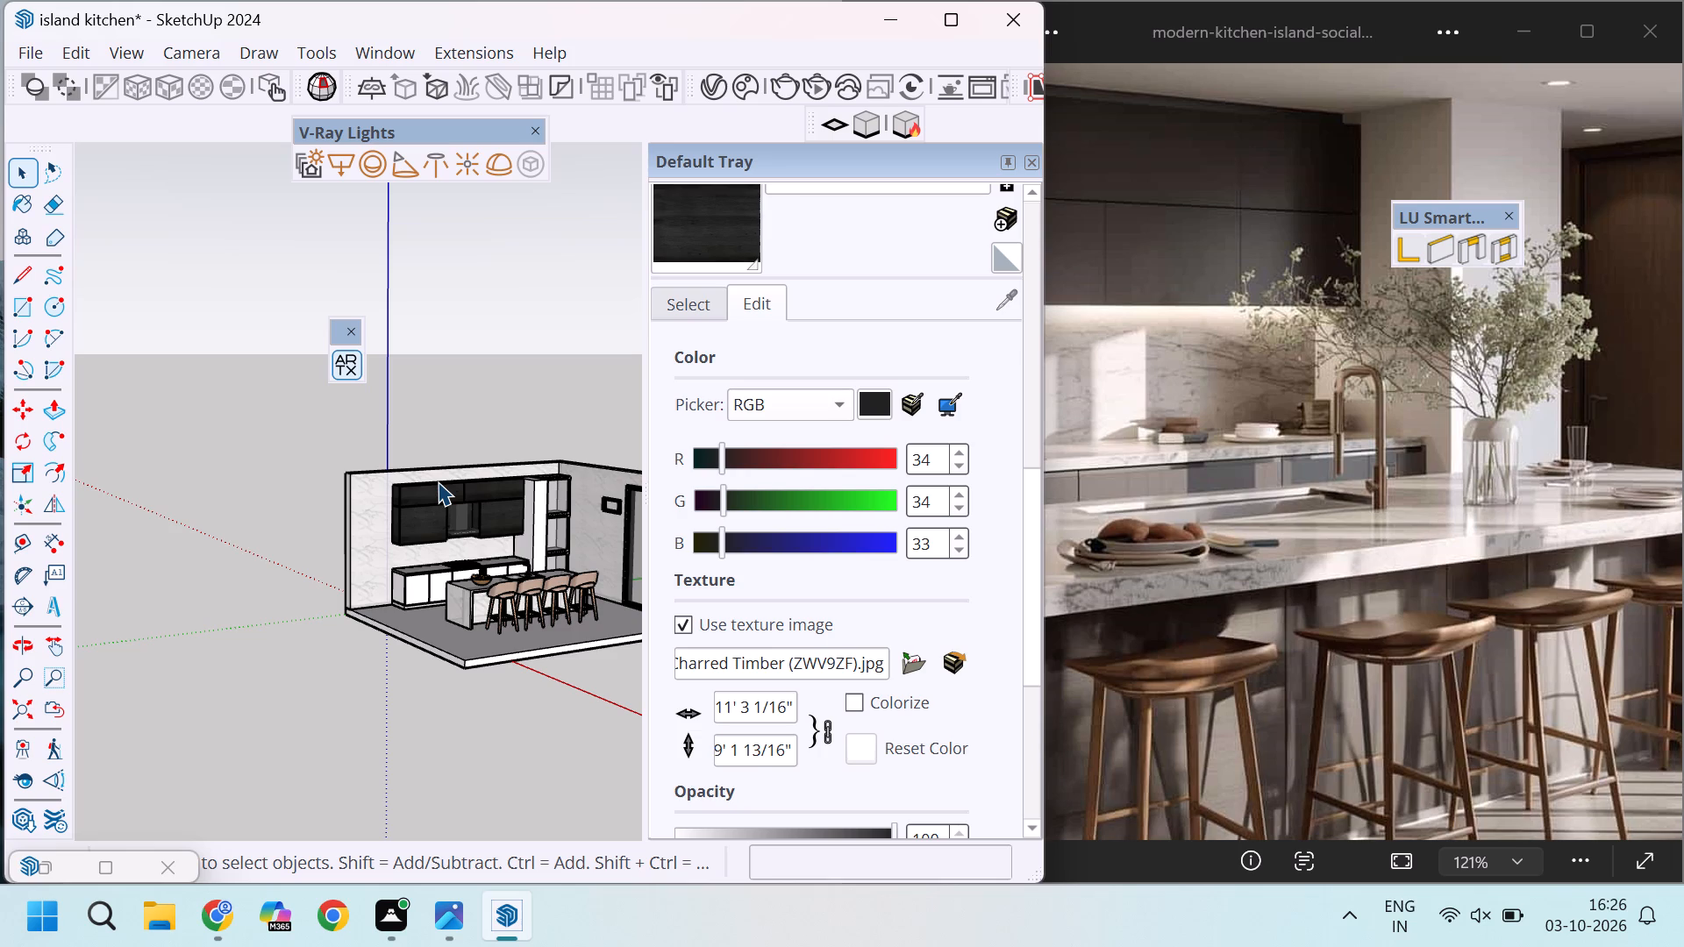
scroll(381, 442, up, 4)
scroll(385, 444, down, 5)
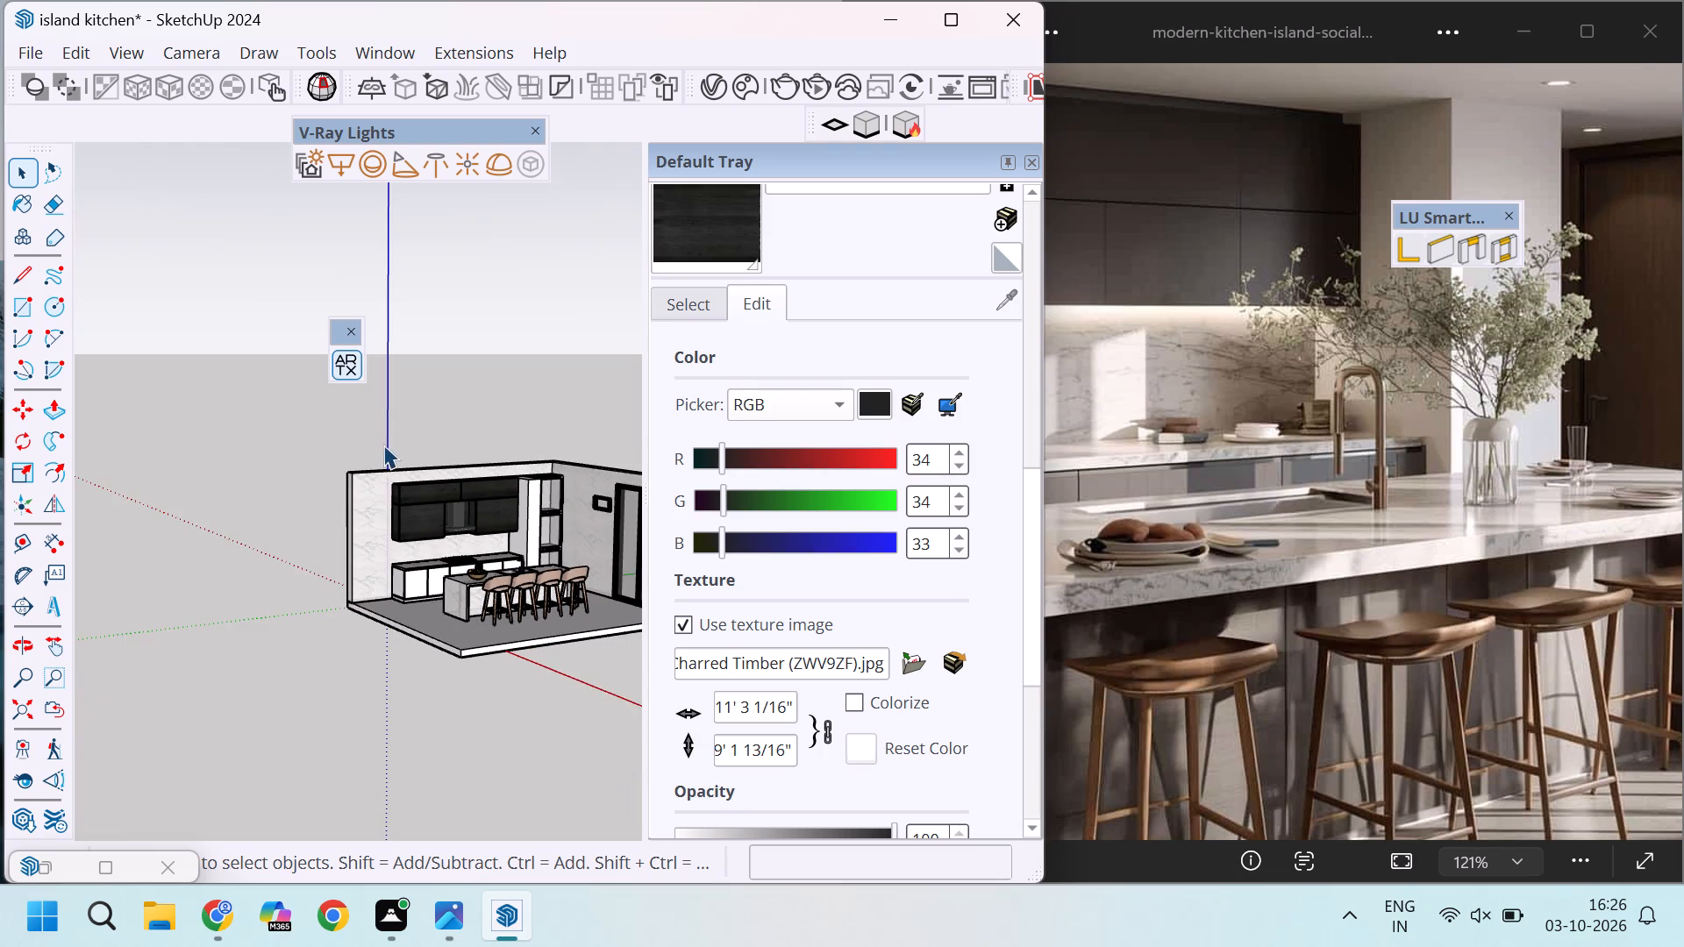
scroll(399, 439, down, 1)
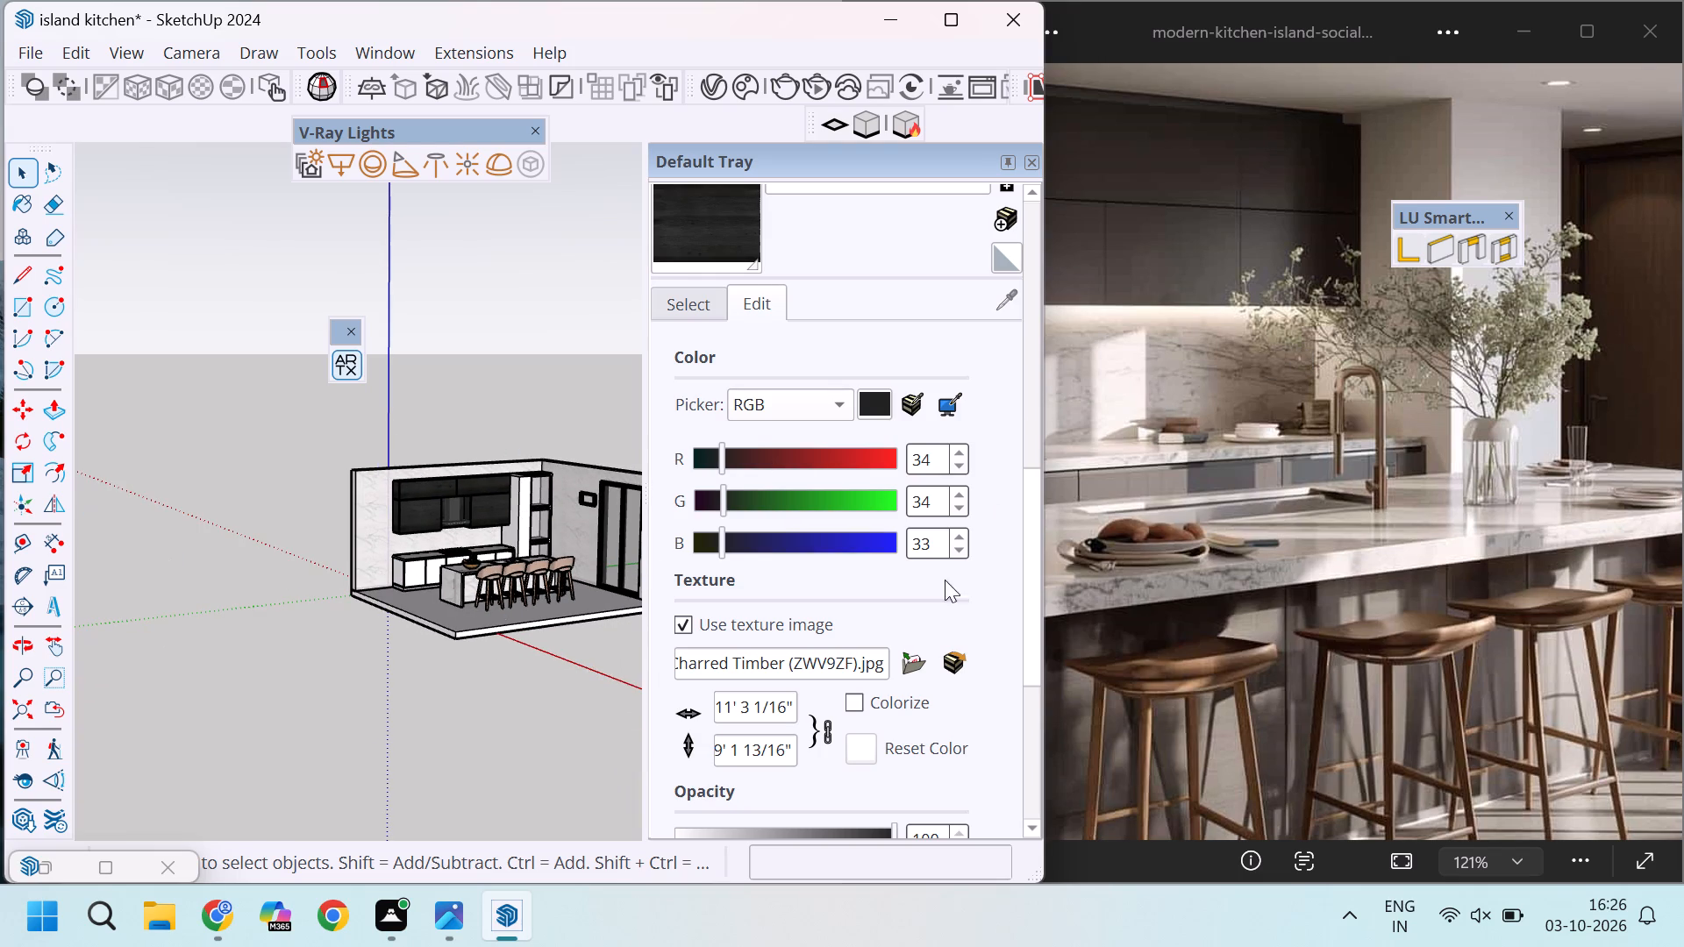
scroll(1481, 424, down, 8)
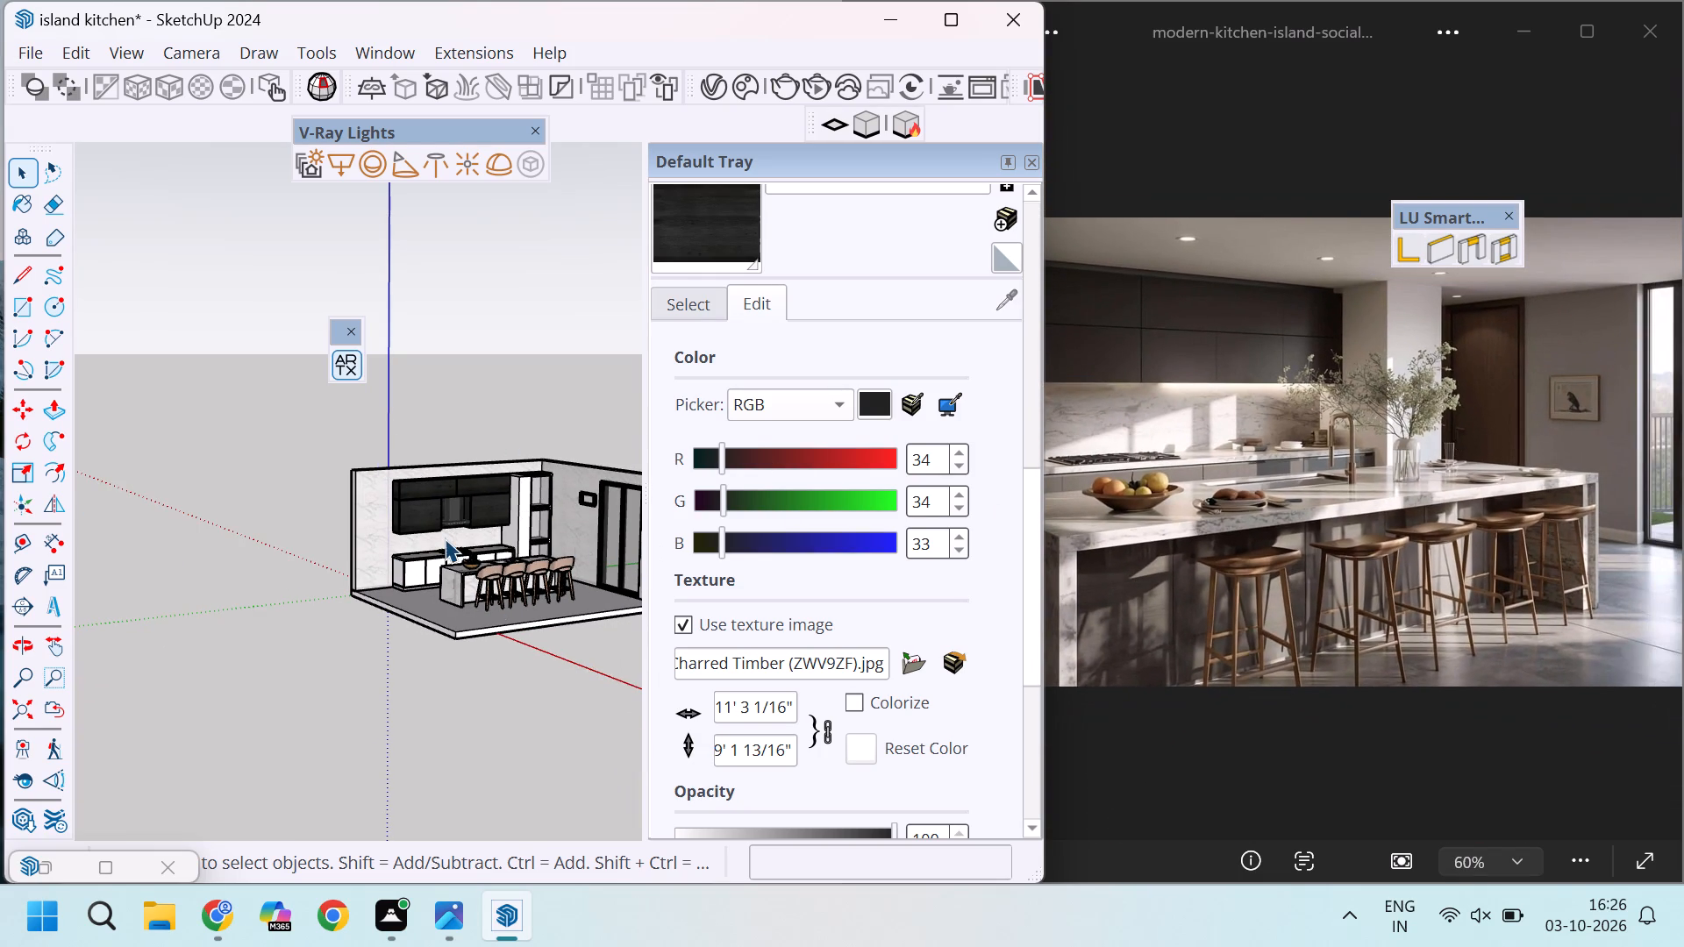
scroll(445, 538, up, 3)
scroll(425, 445, up, 3)
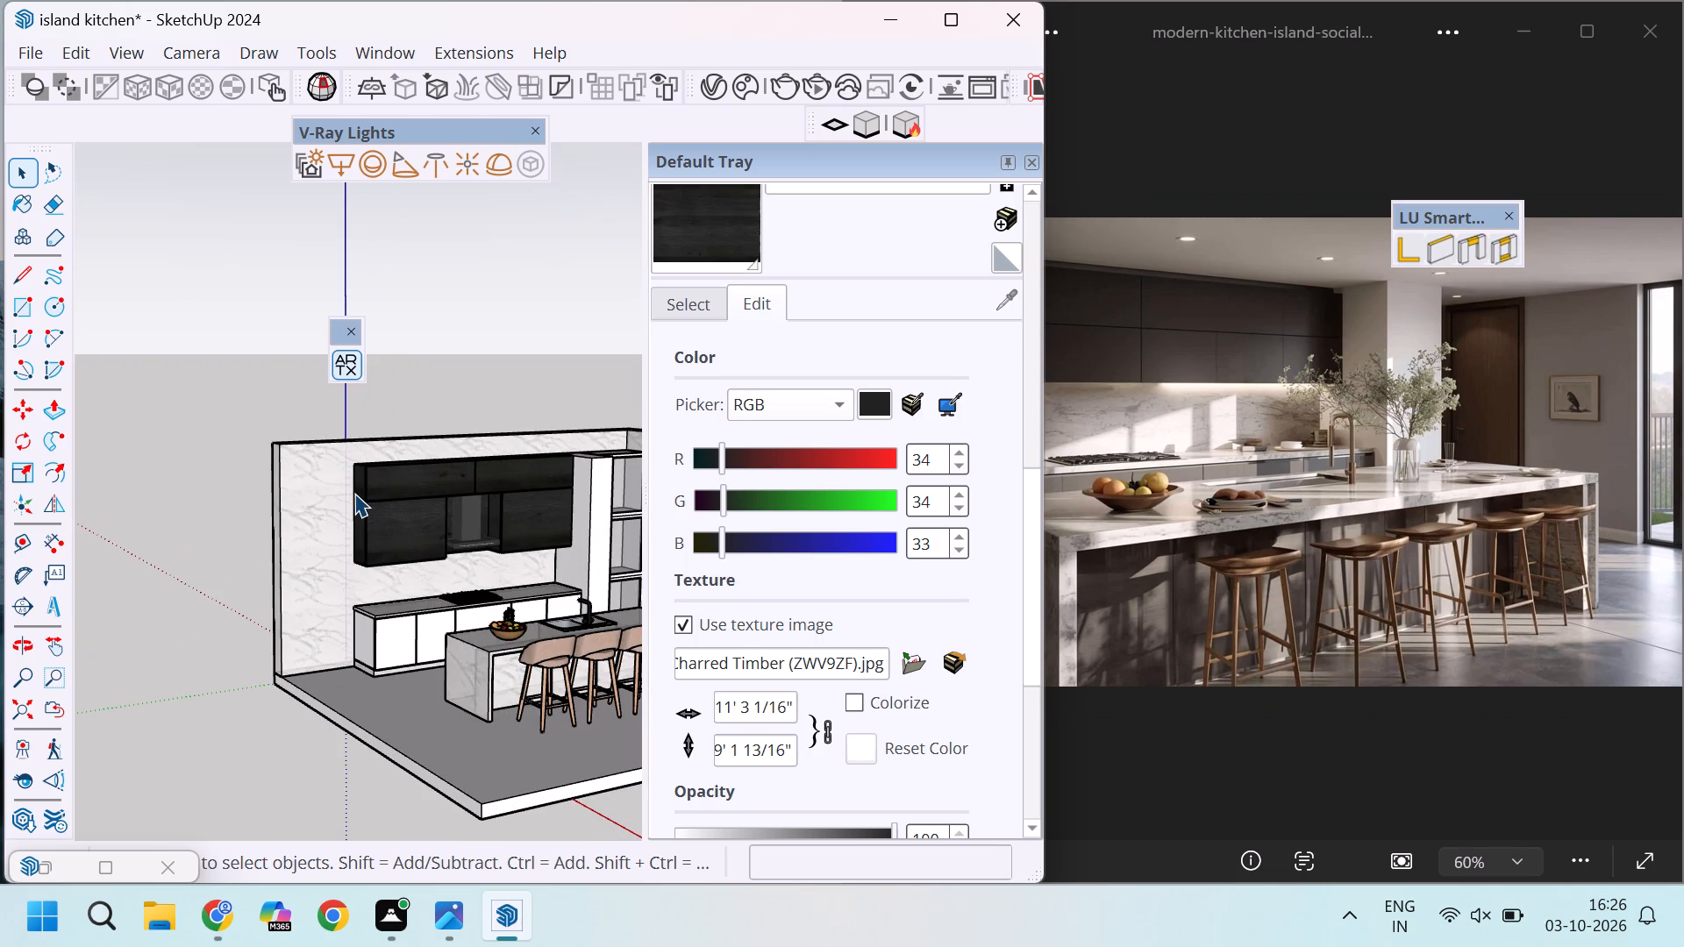
scroll(350, 497, down, 8)
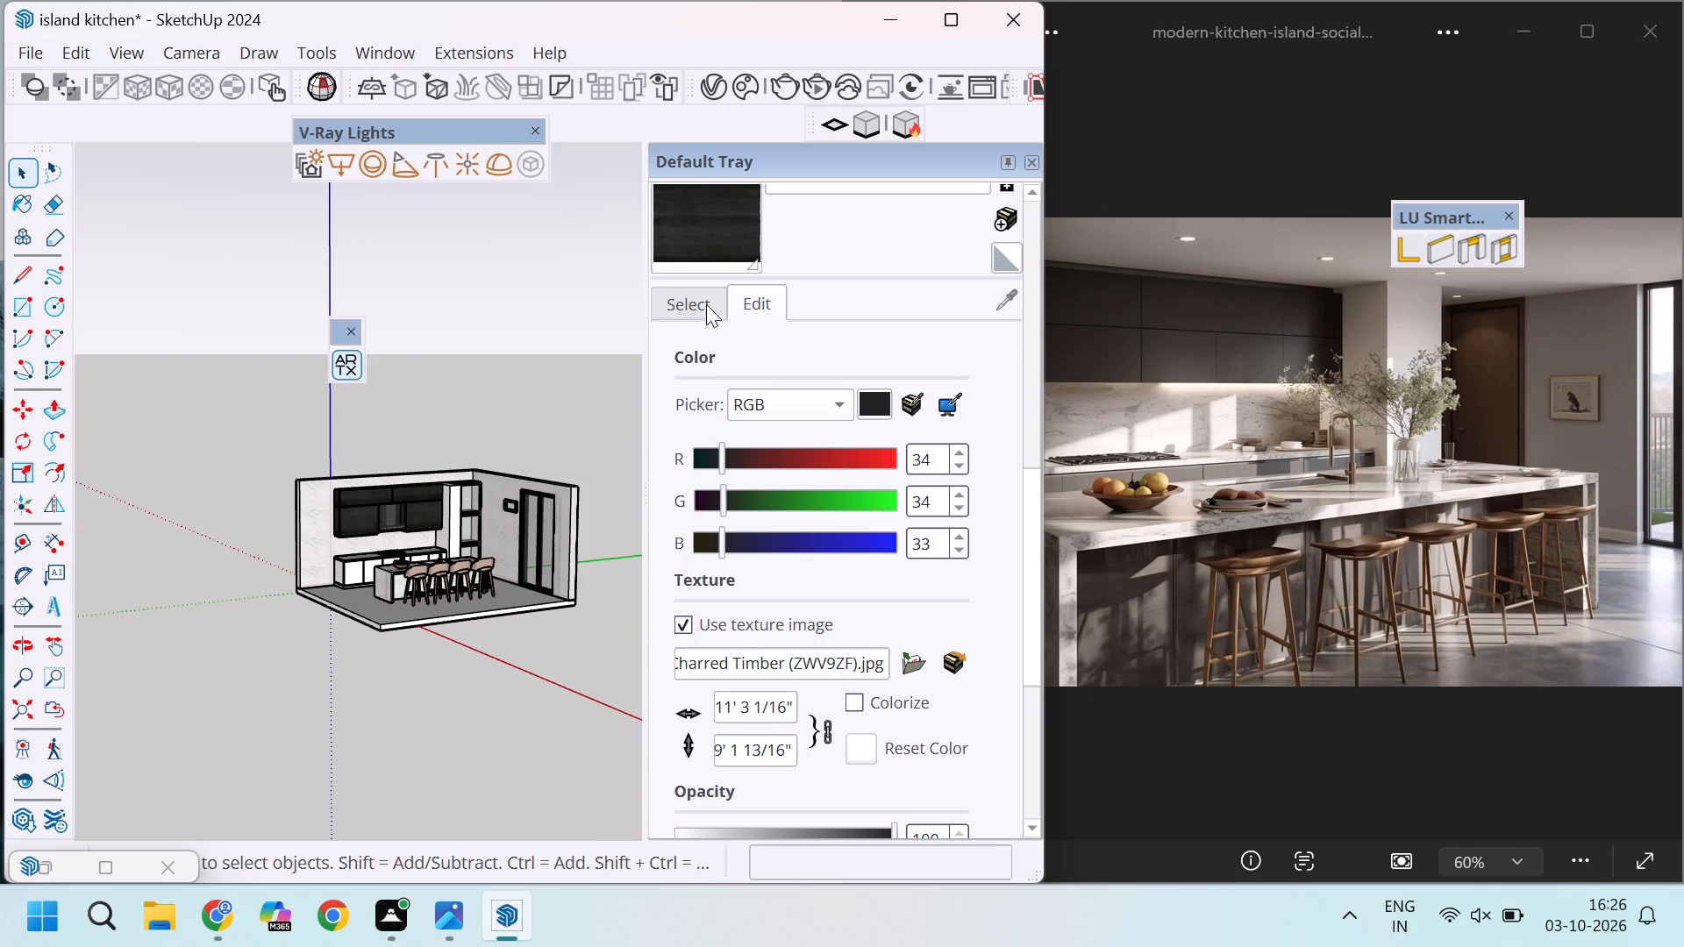
scroll(729, 390, up, 4)
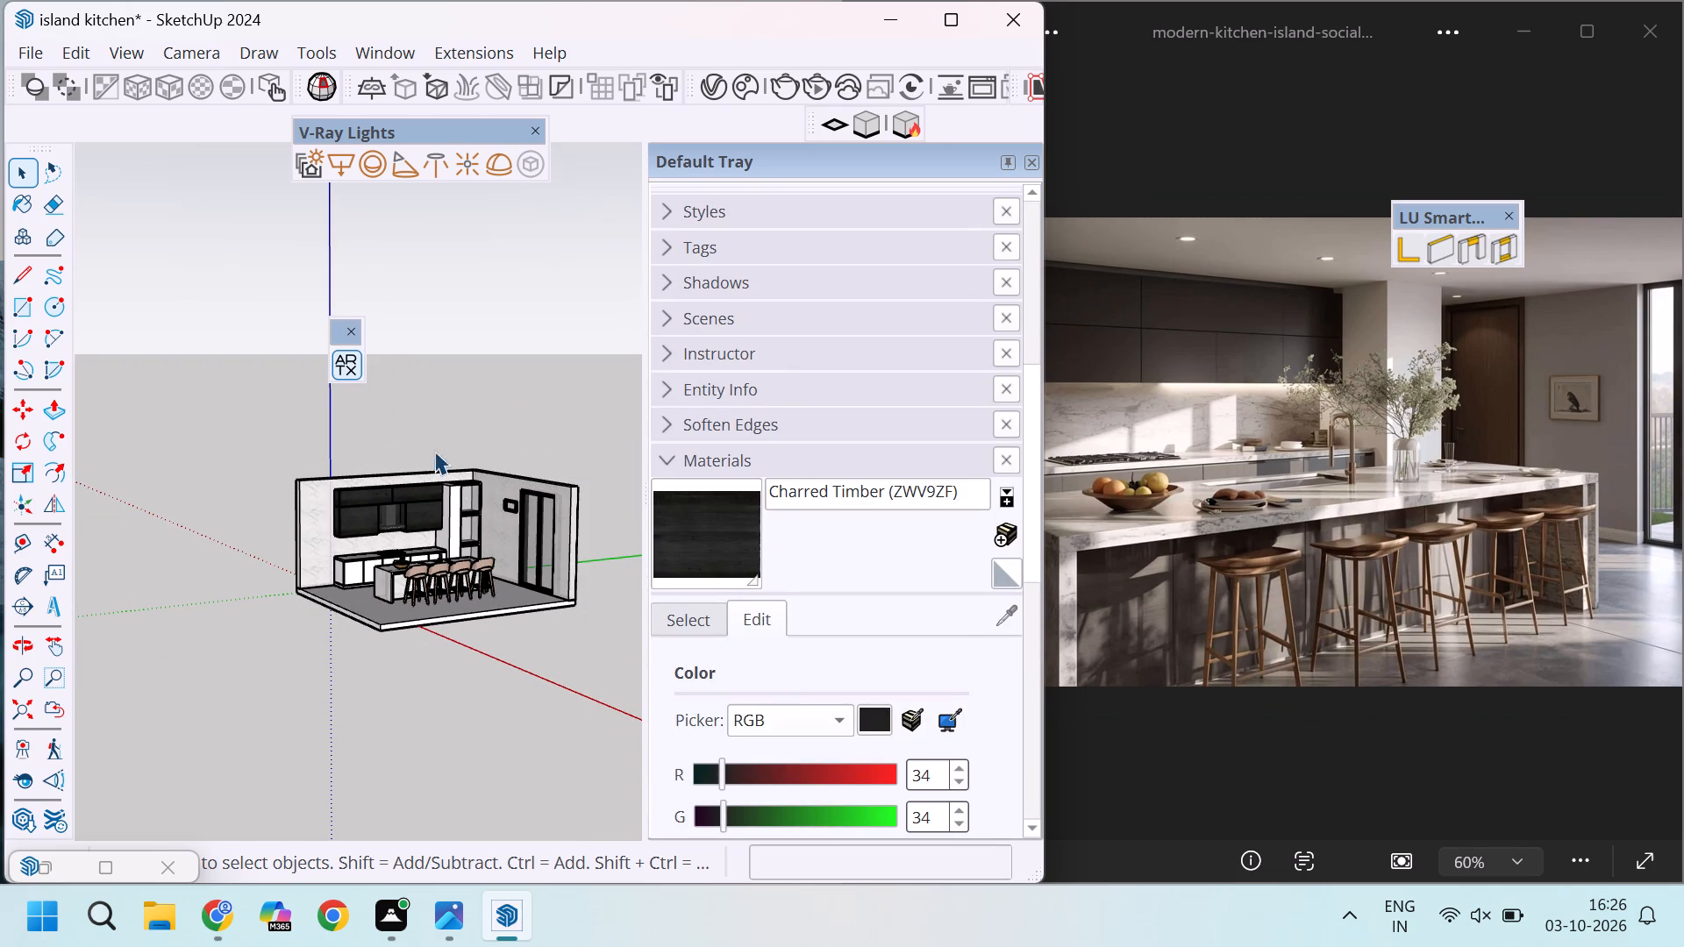
scroll(406, 481, up, 7)
scroll(223, 473, up, 2)
scroll(234, 473, down, 2)
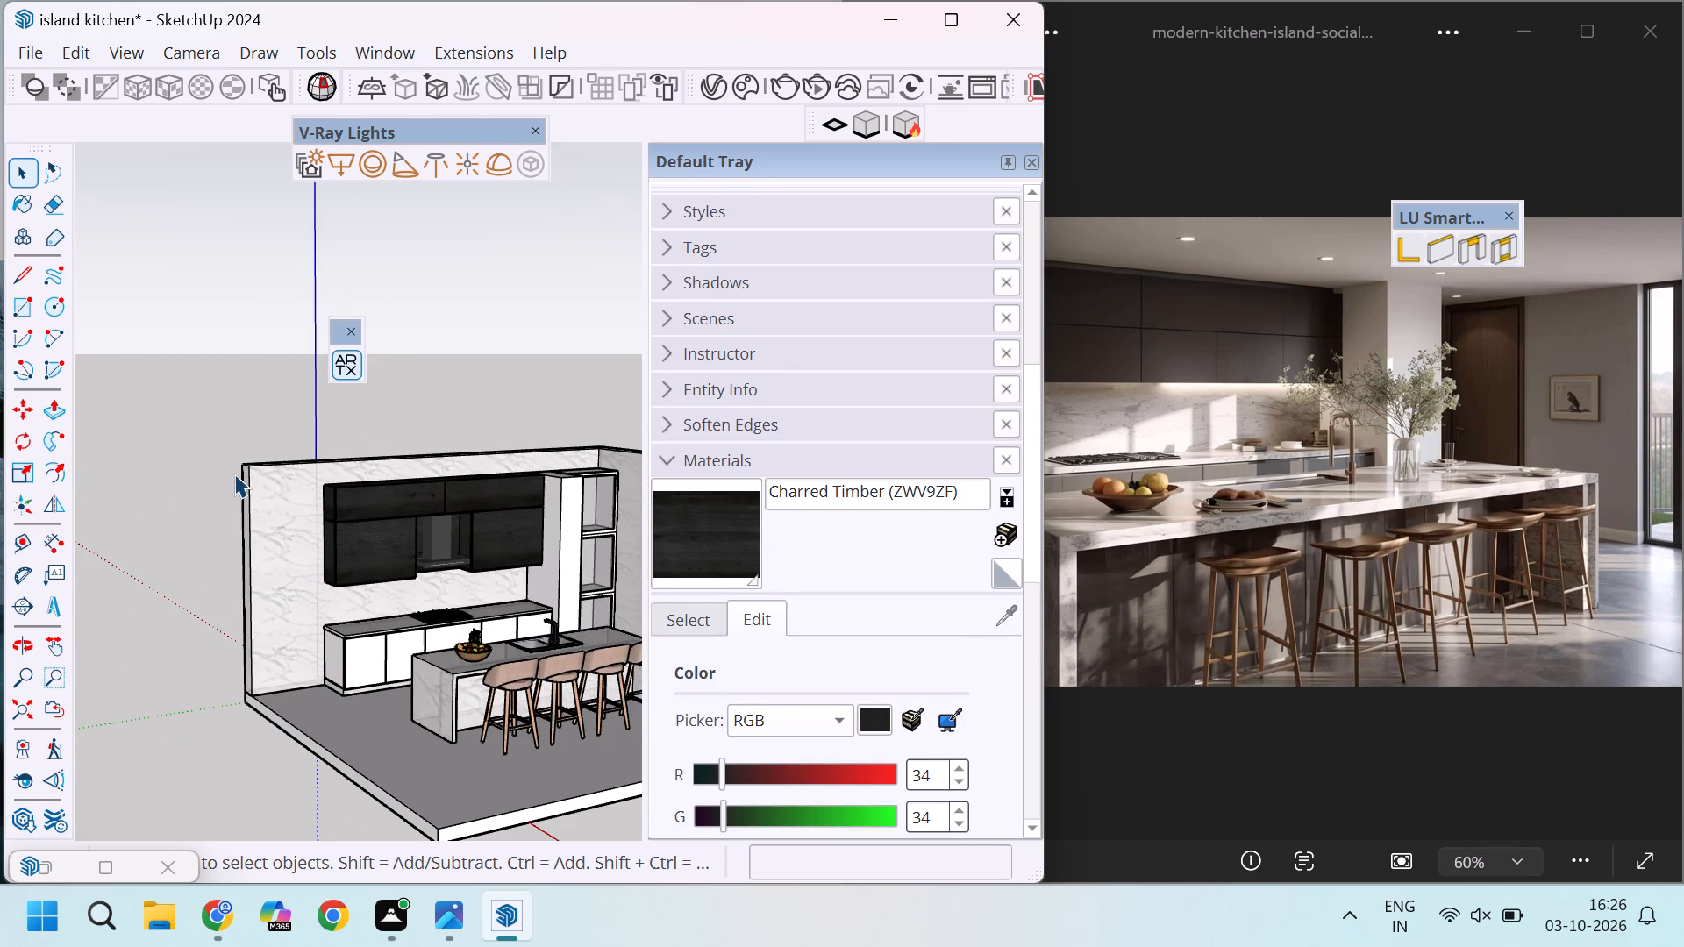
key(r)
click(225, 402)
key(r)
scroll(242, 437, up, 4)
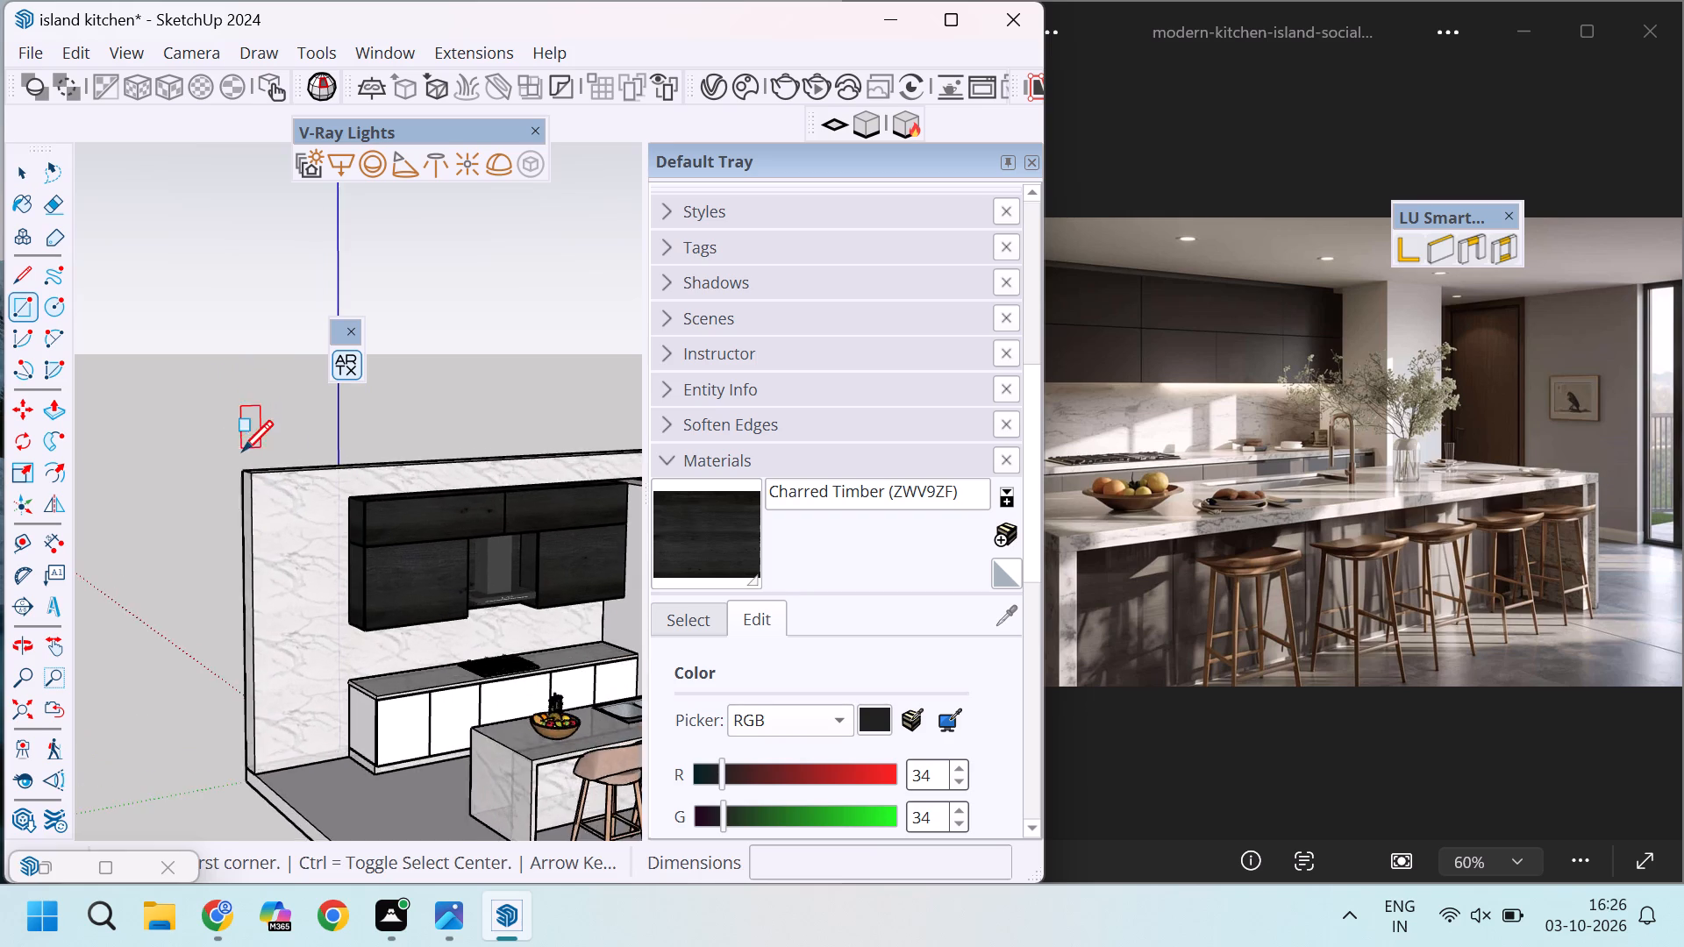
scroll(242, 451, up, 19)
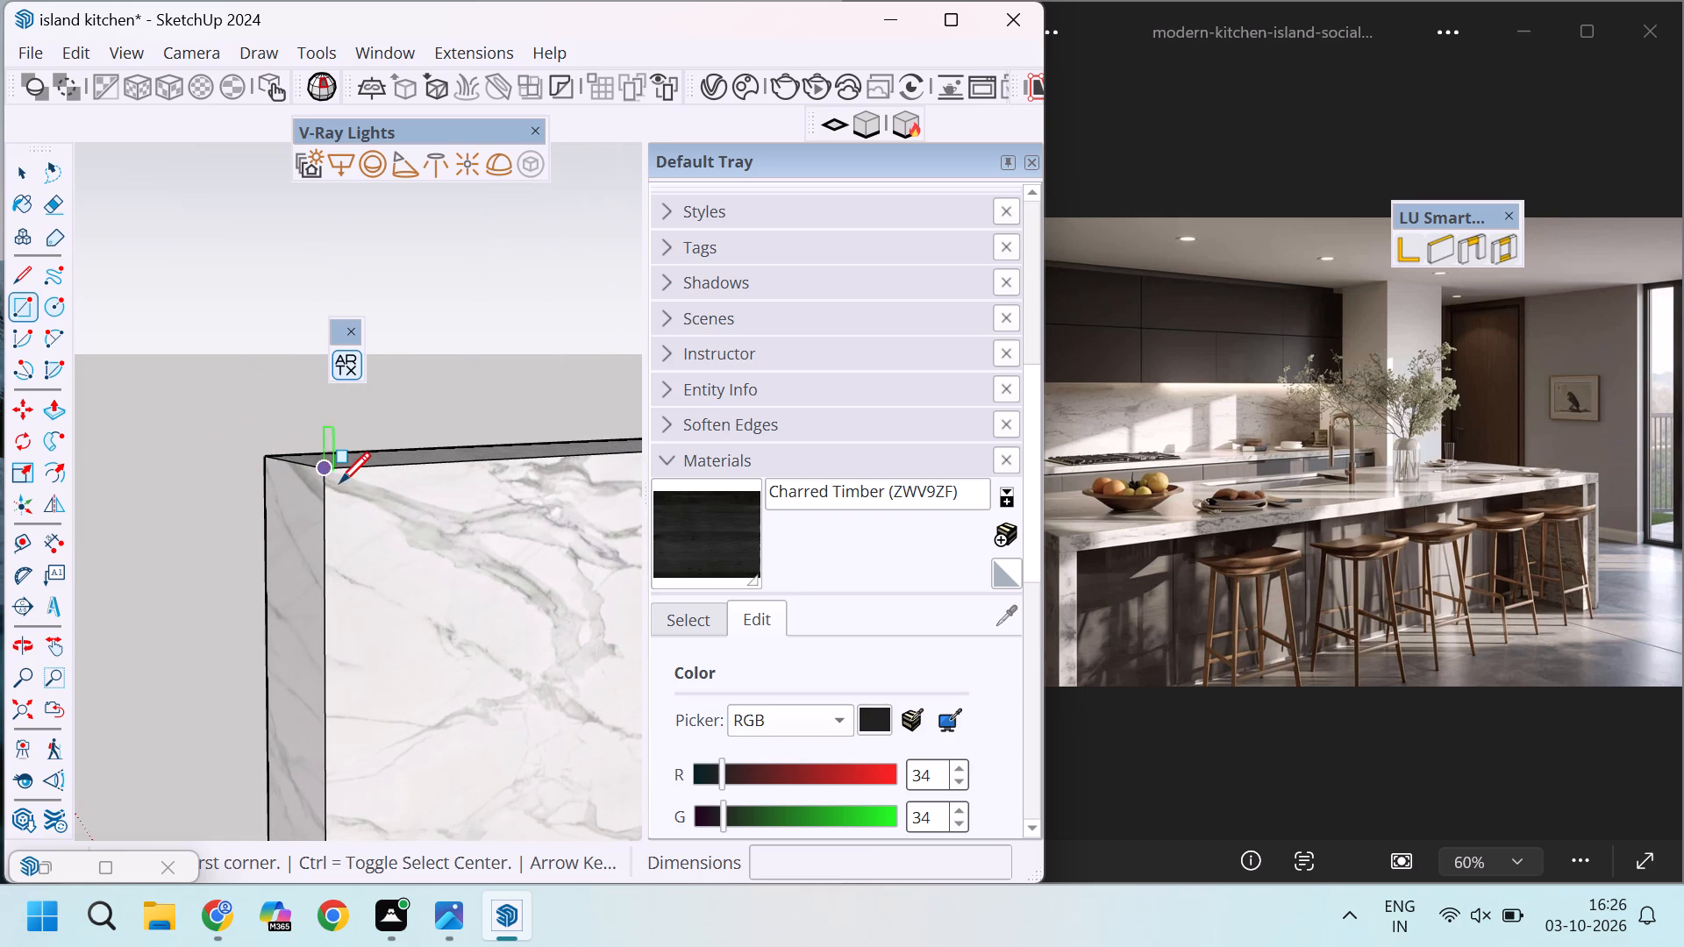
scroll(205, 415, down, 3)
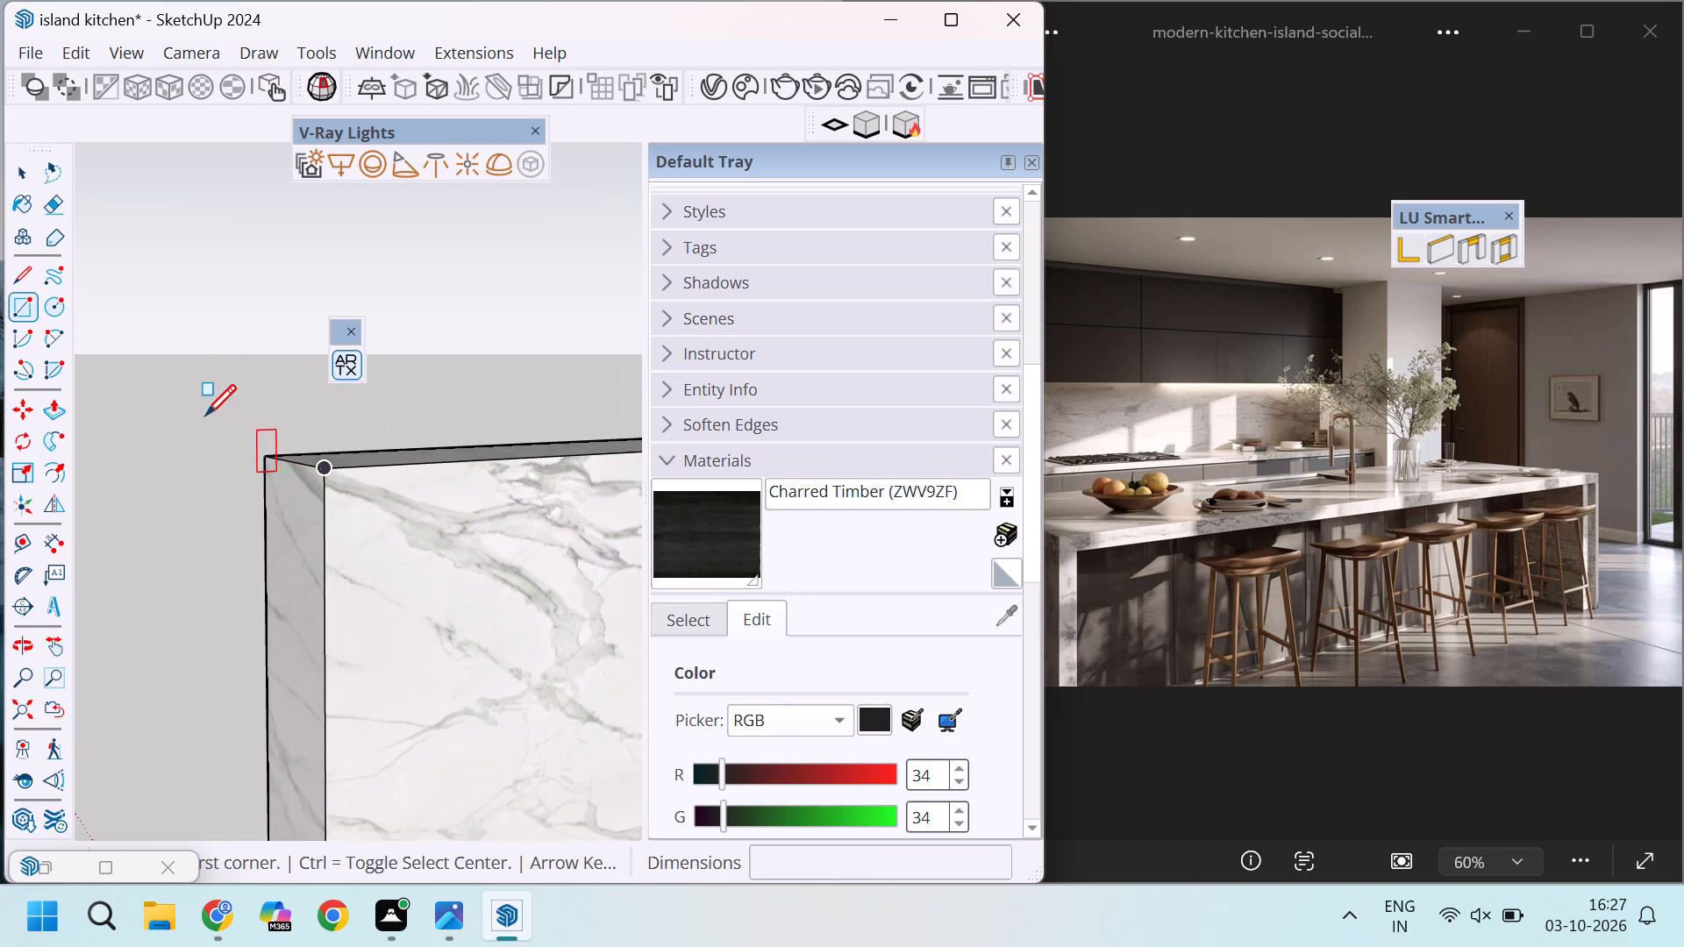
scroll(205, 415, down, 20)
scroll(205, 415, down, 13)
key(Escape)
Copy the floor slab vertically to form a ceiling, matching its top corner to the marble wall's top outer corner.
scroll(312, 520, up, 6)
key(space)
scroll(342, 553, up, 4)
click(319, 534)
scroll(319, 534, up, 4)
key(m)
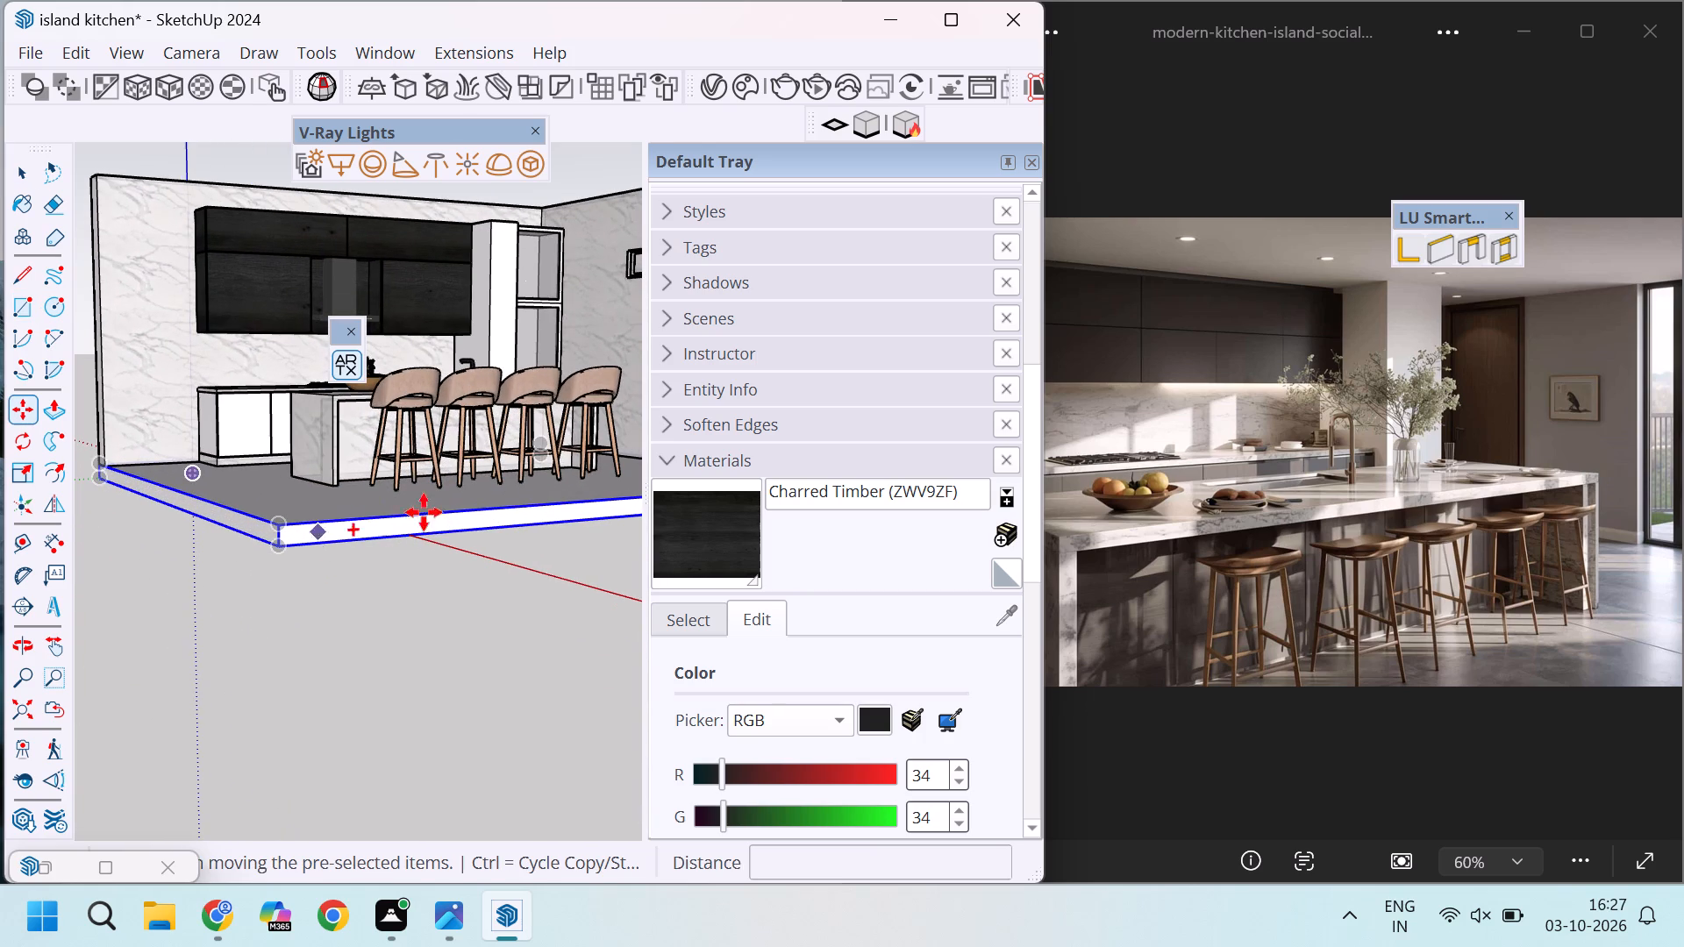
scroll(388, 501, down, 9)
scroll(203, 495, up, 20)
scroll(203, 495, up, 5)
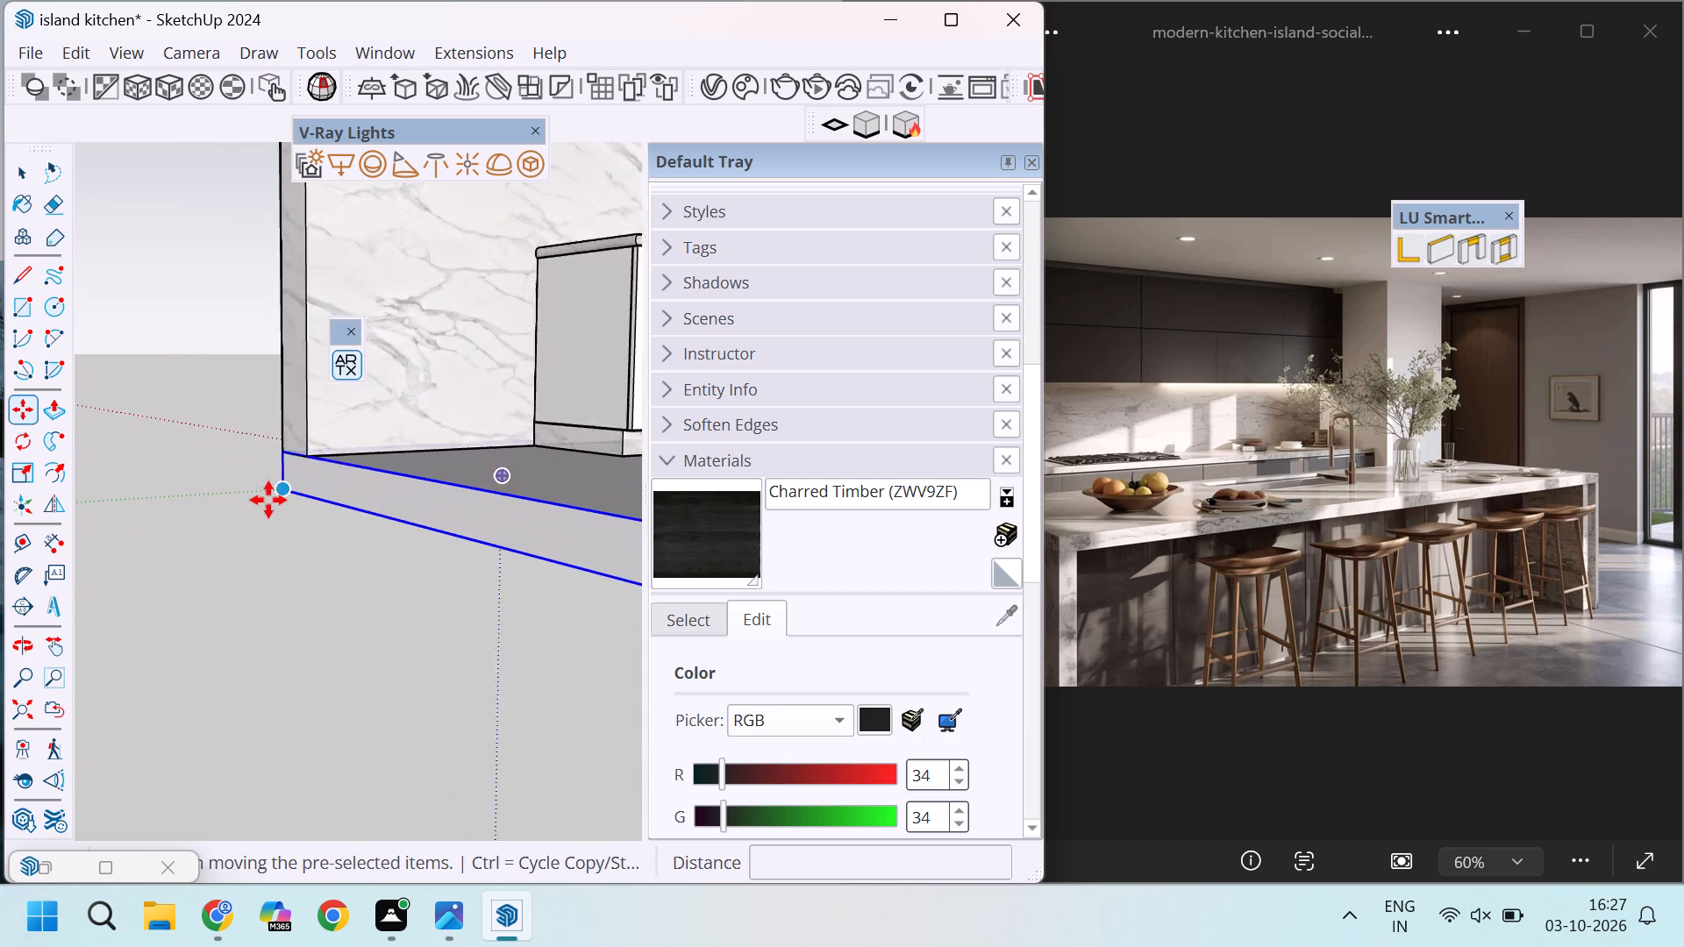
scroll(282, 500, up, 4)
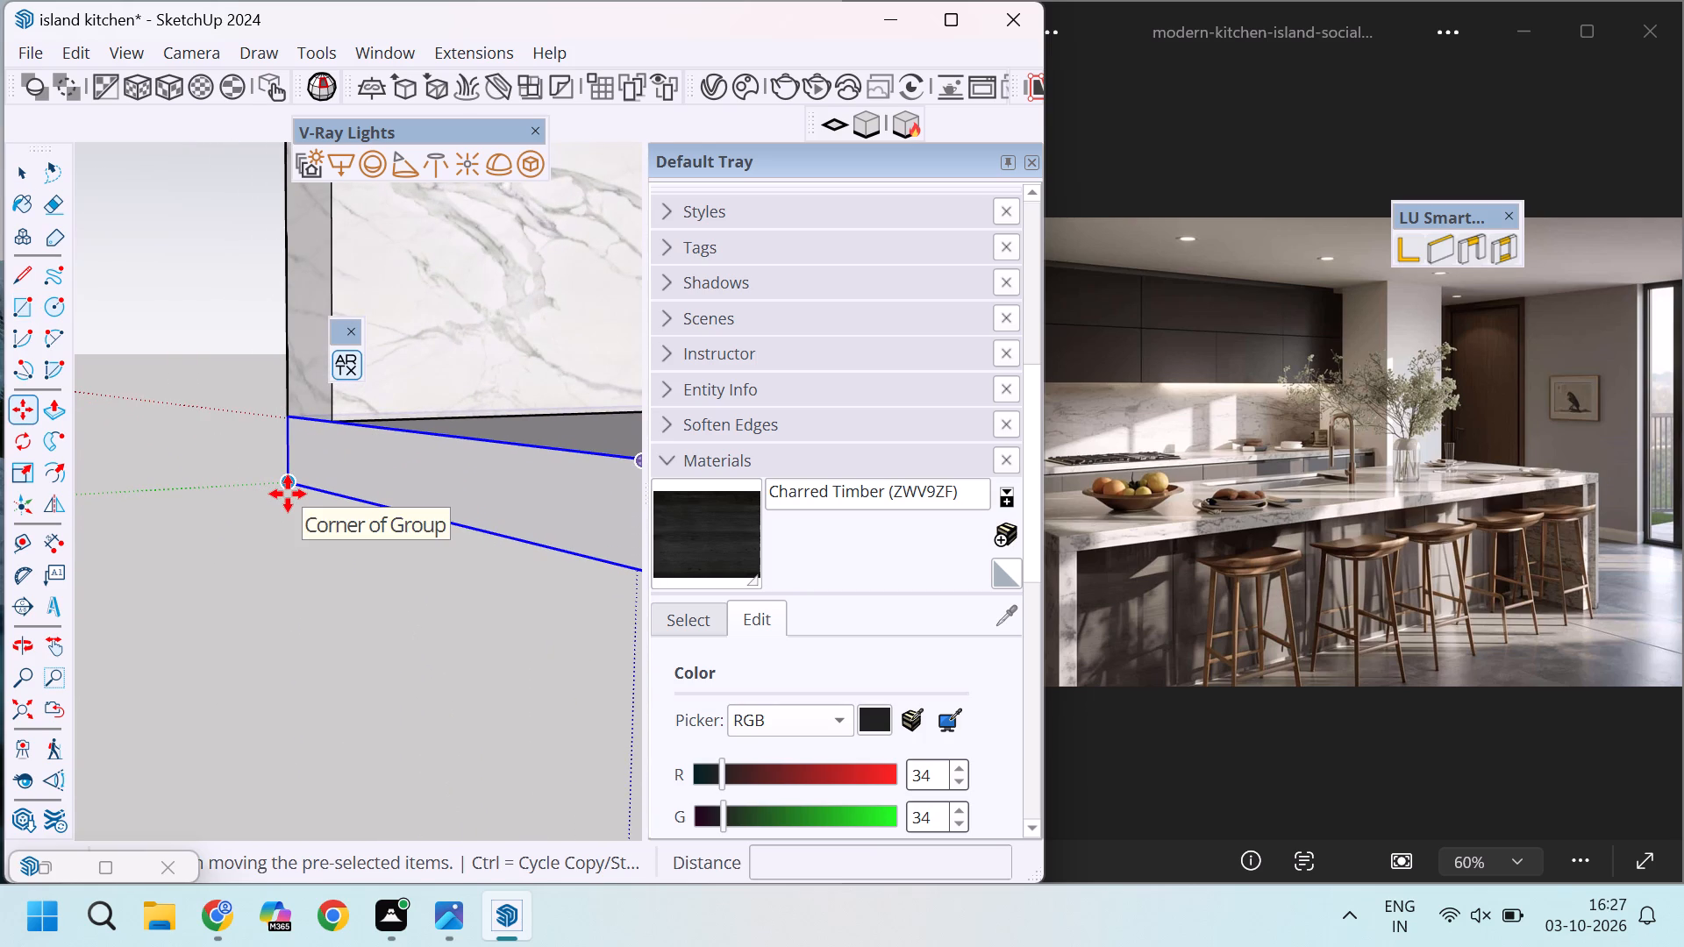
click(285, 419)
scroll(285, 419, down, 20)
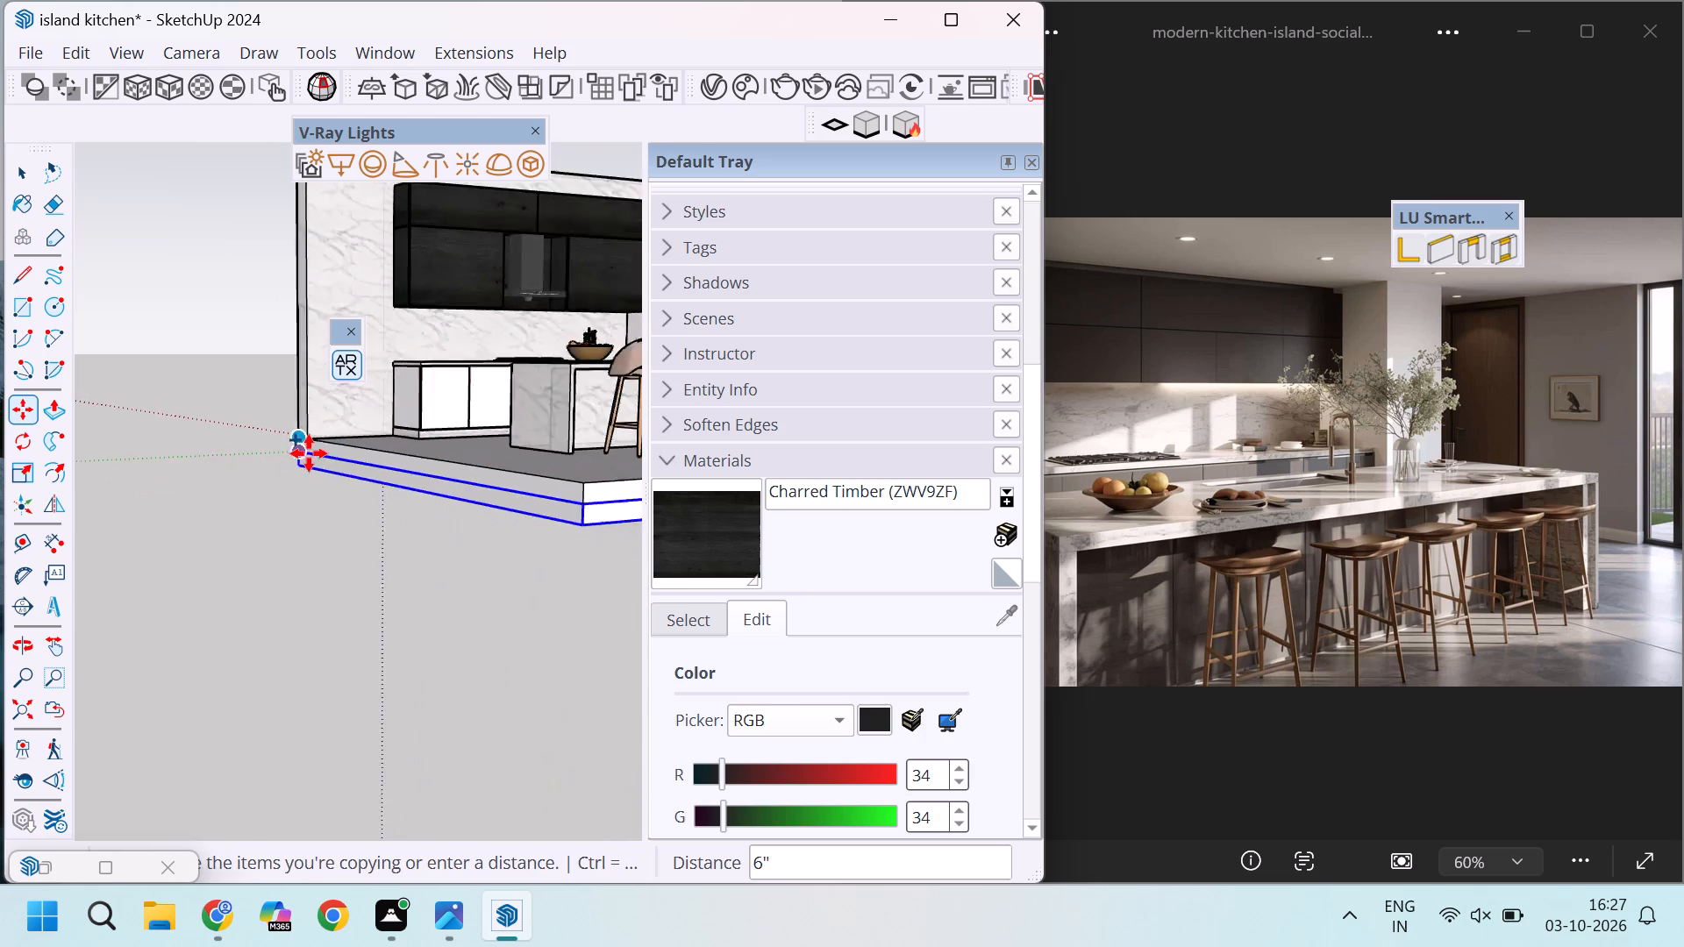
scroll(309, 453, down, 8)
scroll(284, 307, up, 20)
scroll(284, 307, up, 7)
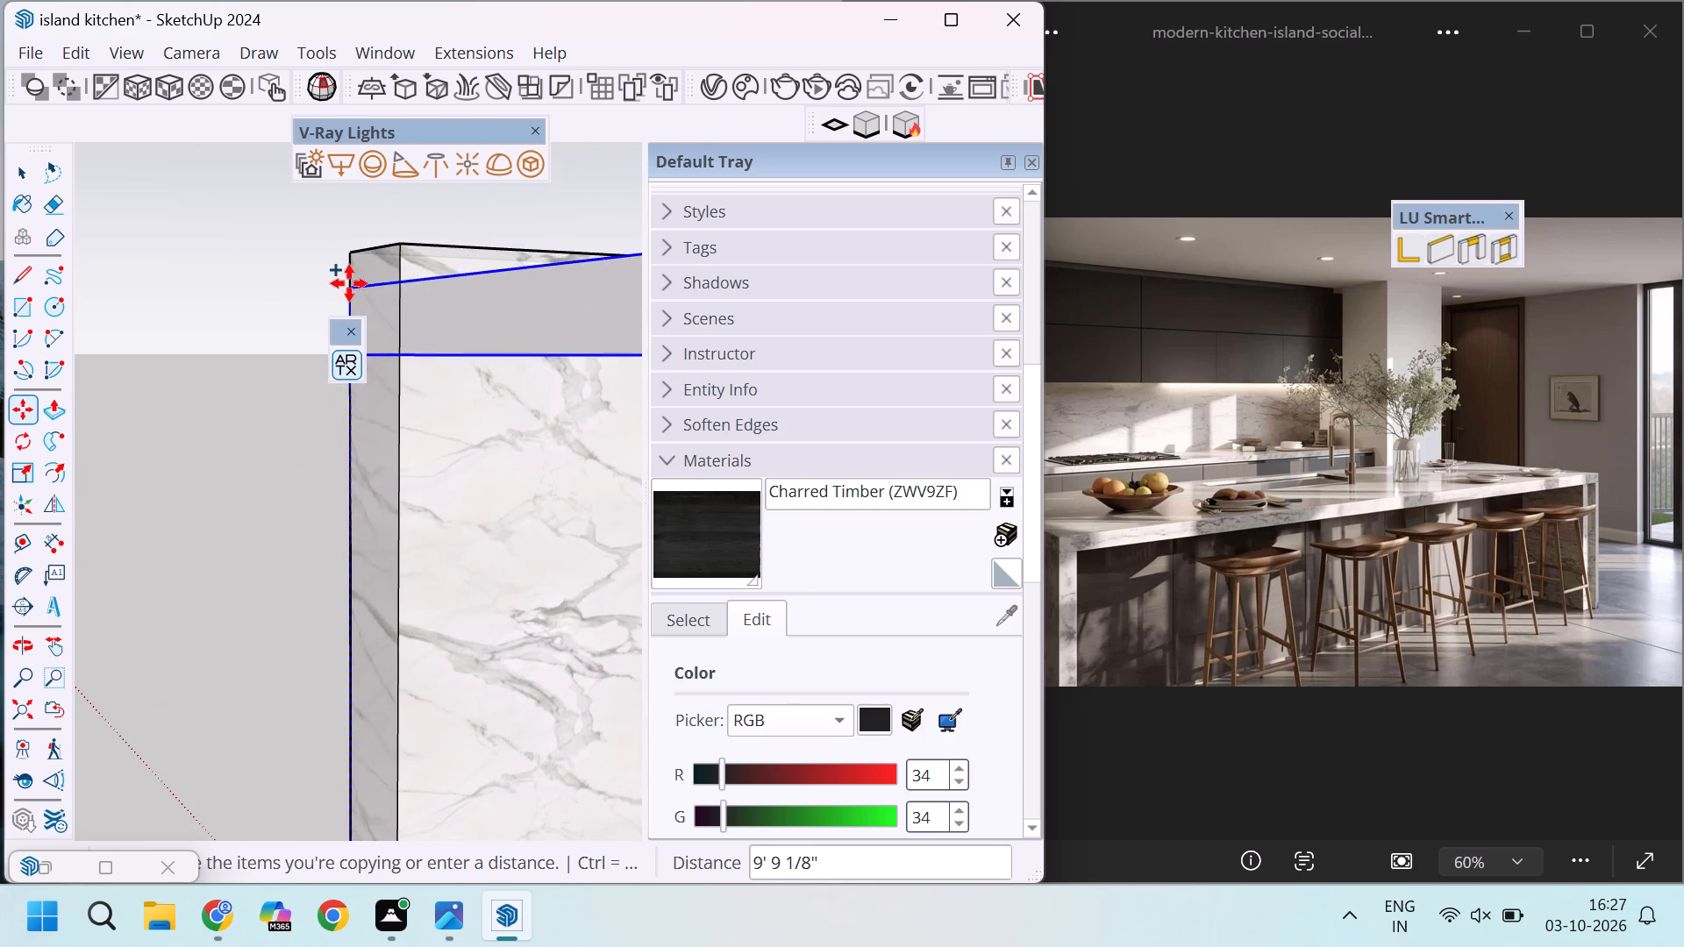
click(355, 253)
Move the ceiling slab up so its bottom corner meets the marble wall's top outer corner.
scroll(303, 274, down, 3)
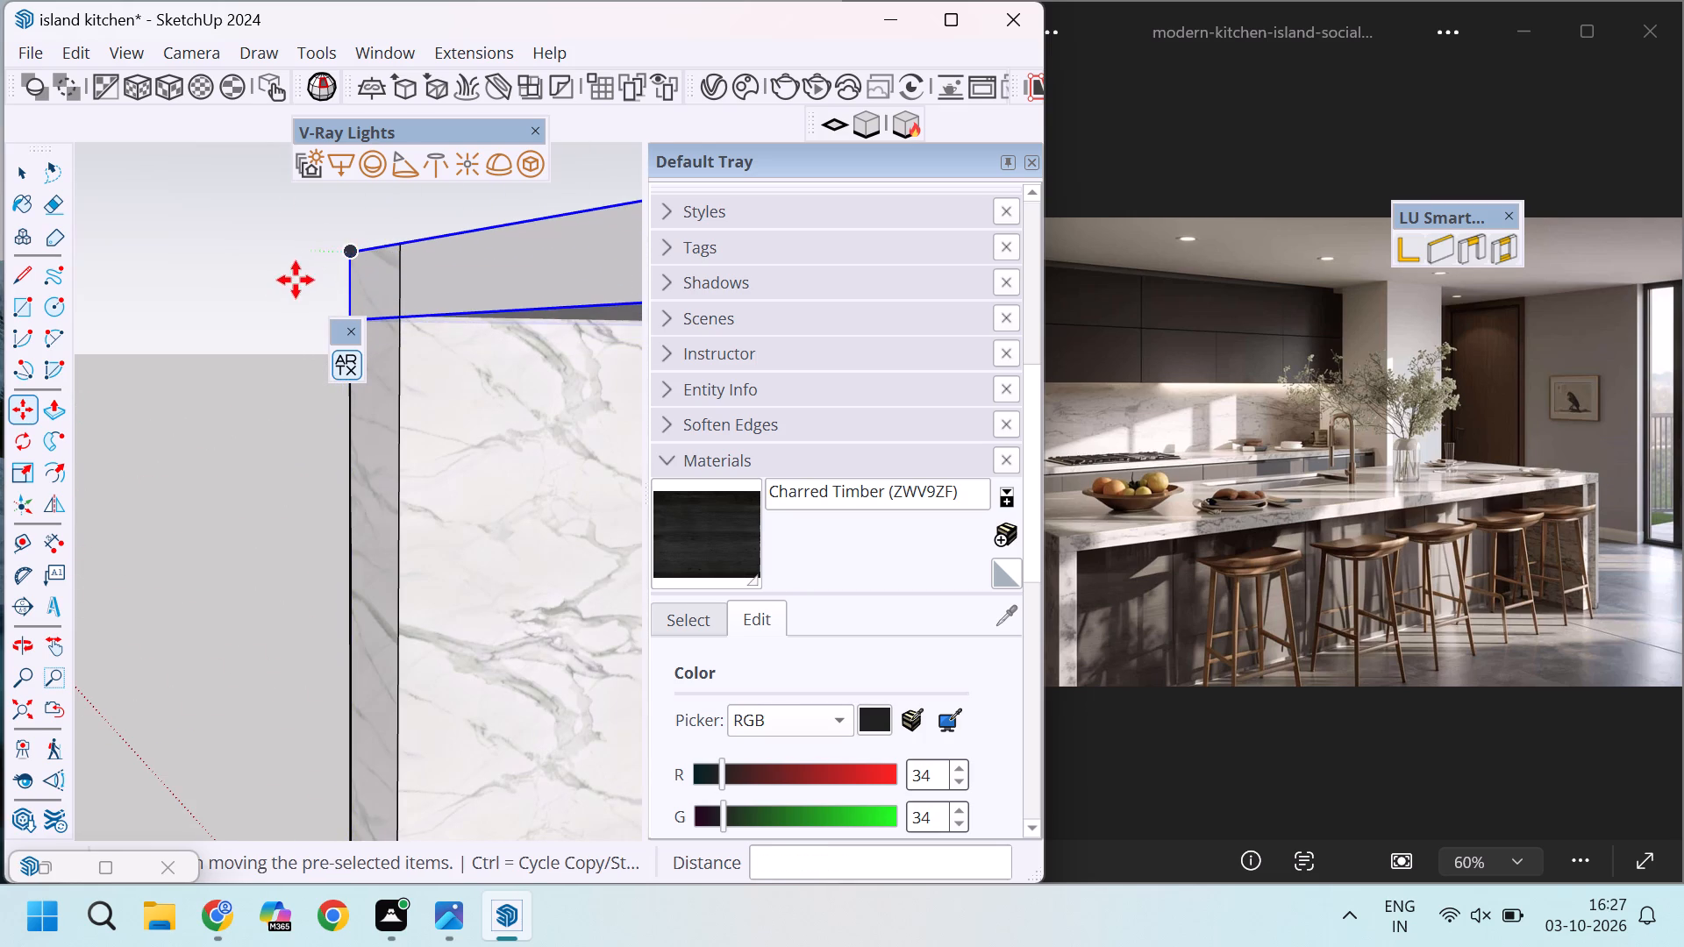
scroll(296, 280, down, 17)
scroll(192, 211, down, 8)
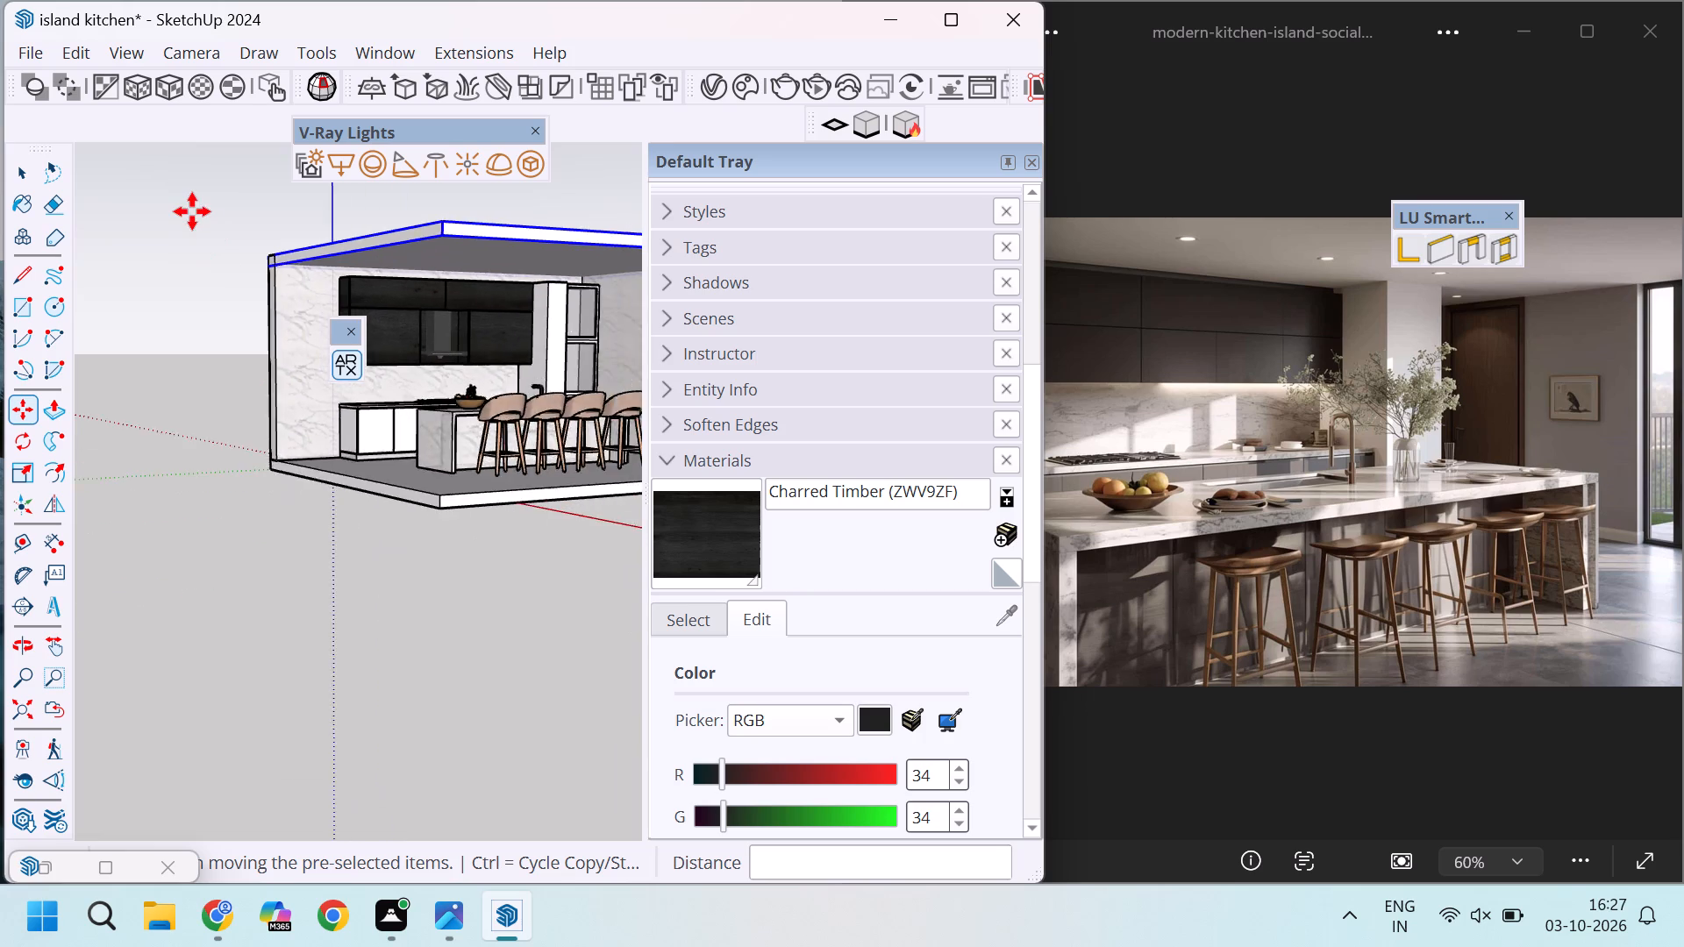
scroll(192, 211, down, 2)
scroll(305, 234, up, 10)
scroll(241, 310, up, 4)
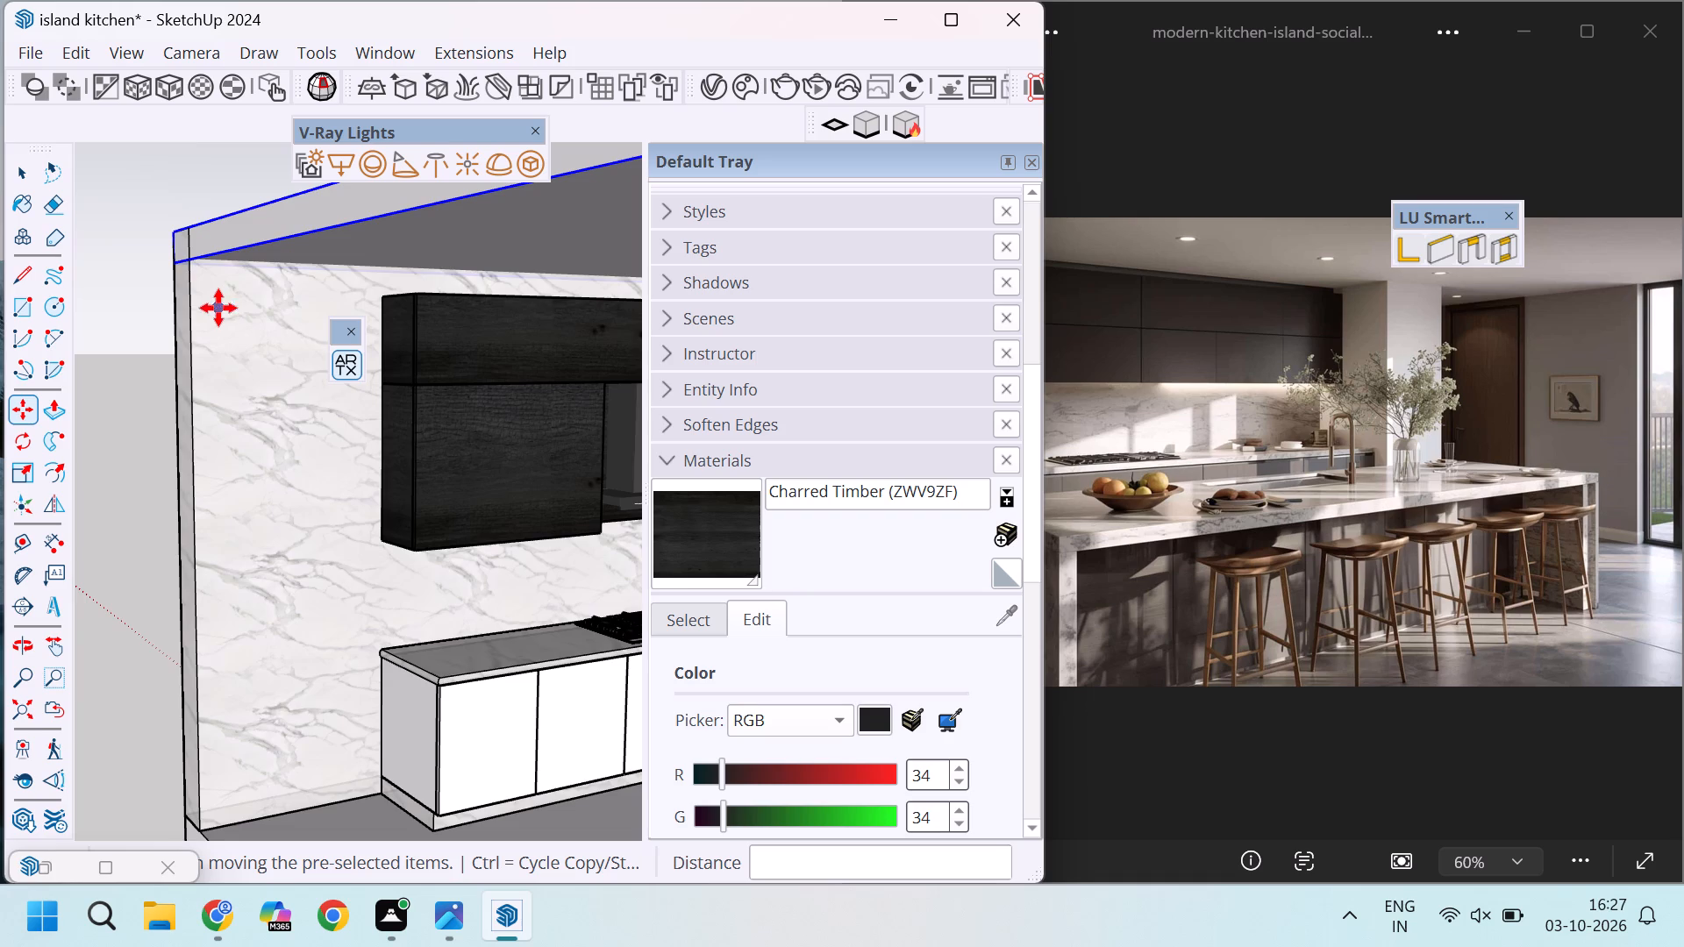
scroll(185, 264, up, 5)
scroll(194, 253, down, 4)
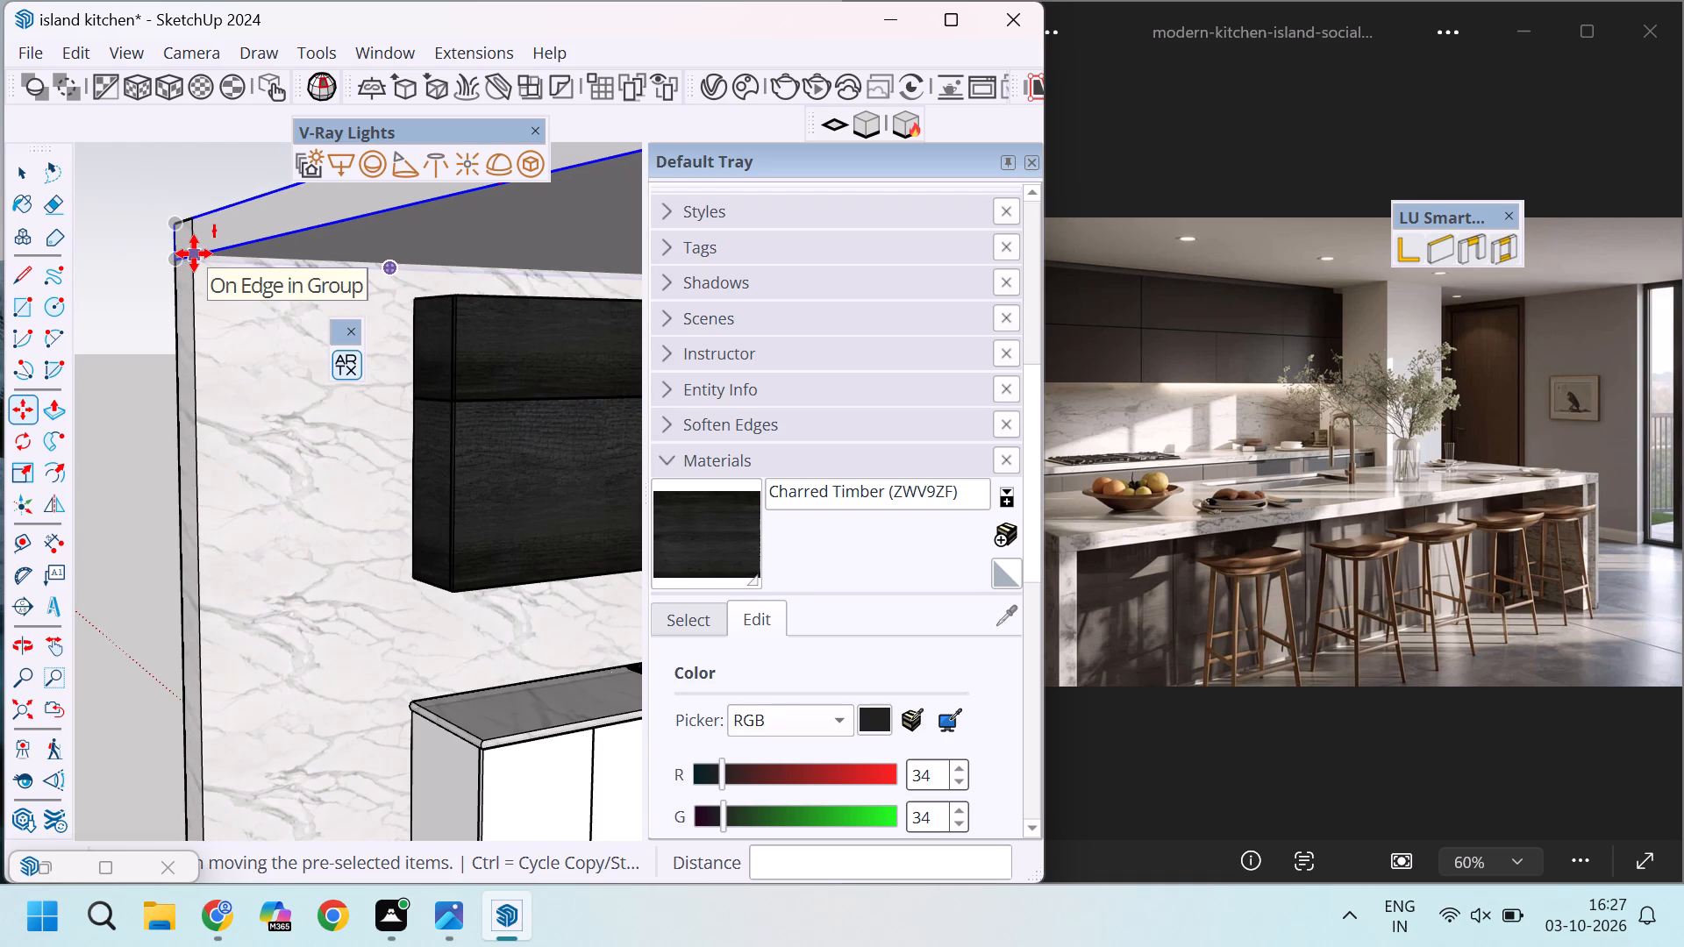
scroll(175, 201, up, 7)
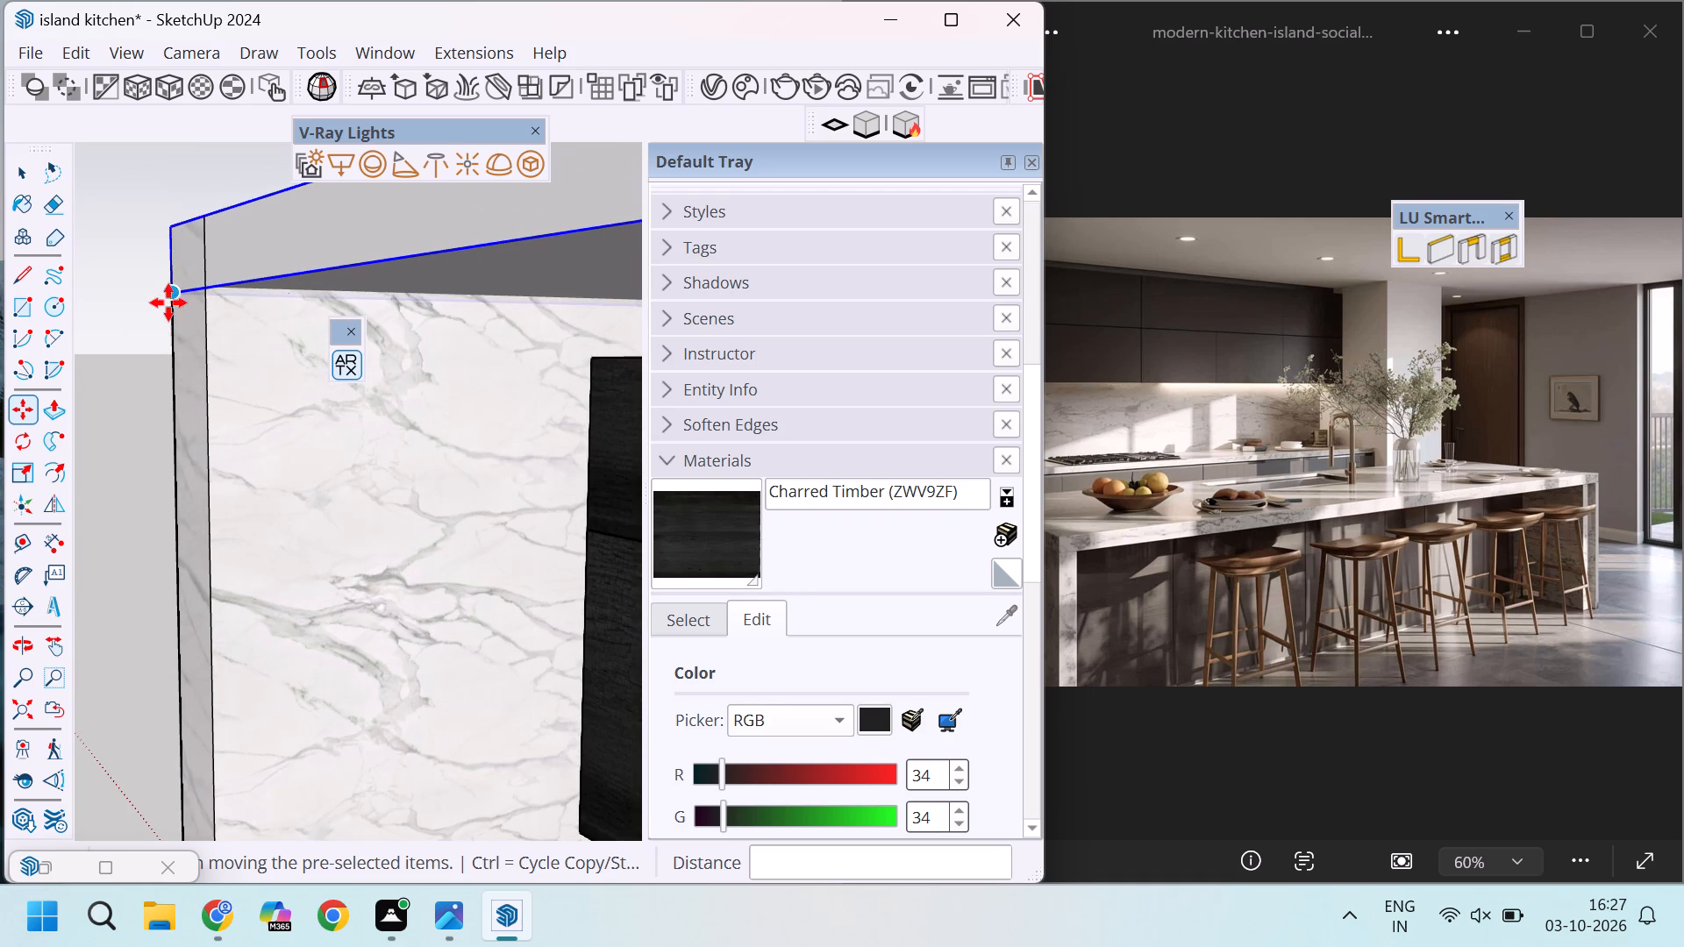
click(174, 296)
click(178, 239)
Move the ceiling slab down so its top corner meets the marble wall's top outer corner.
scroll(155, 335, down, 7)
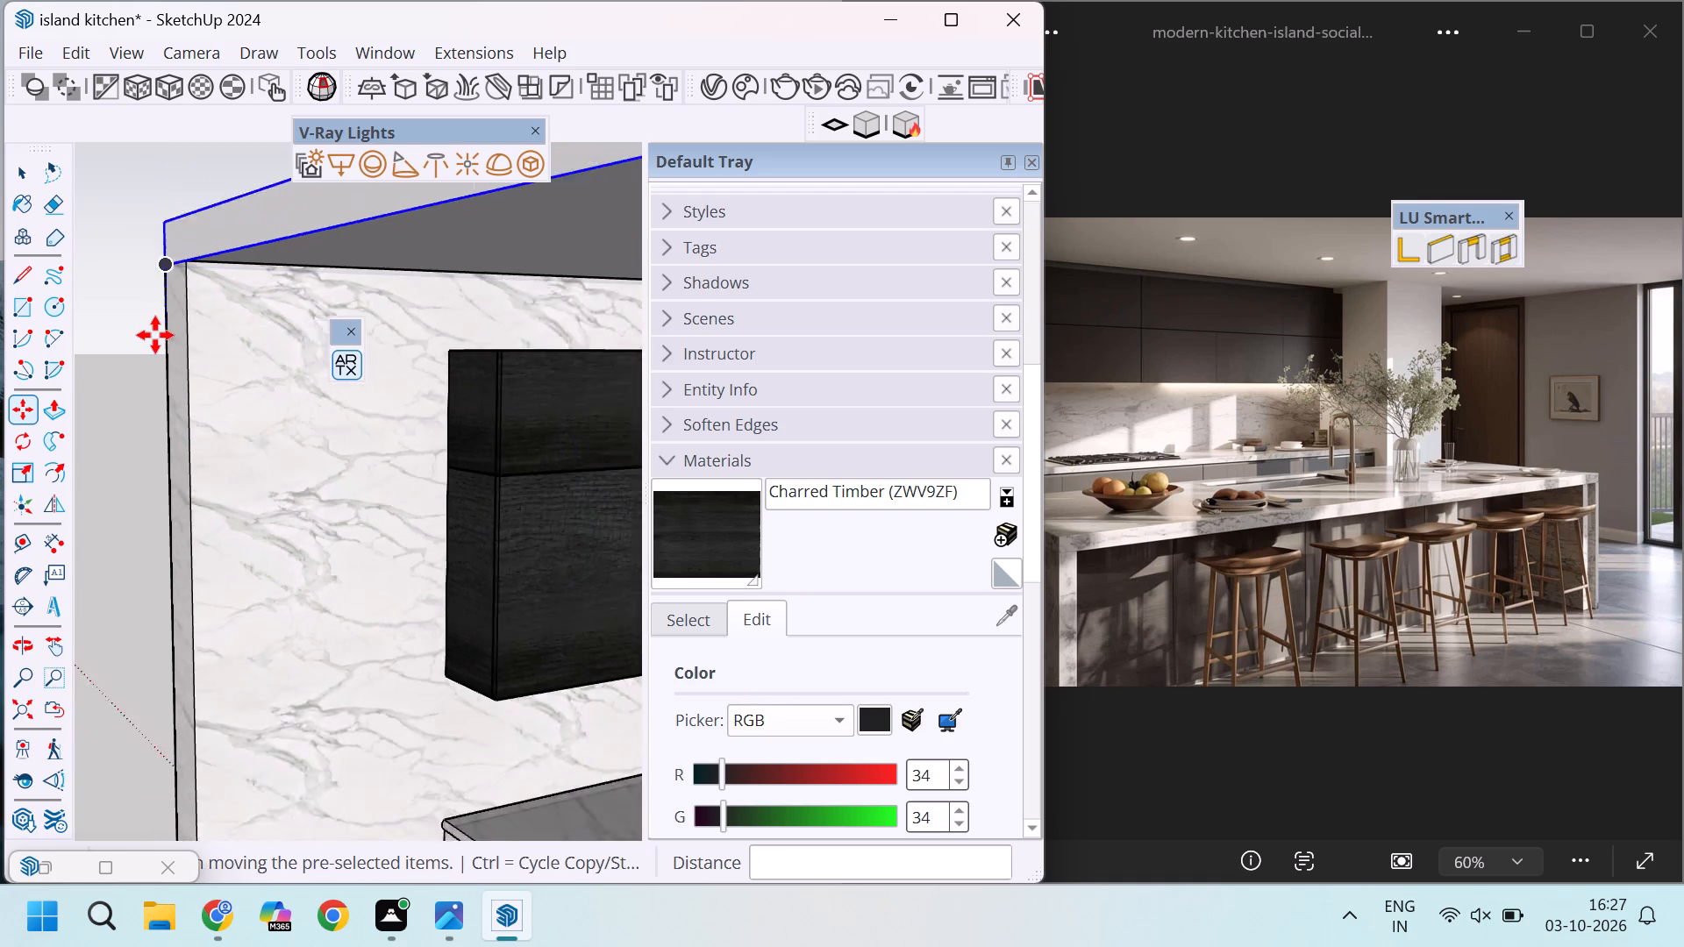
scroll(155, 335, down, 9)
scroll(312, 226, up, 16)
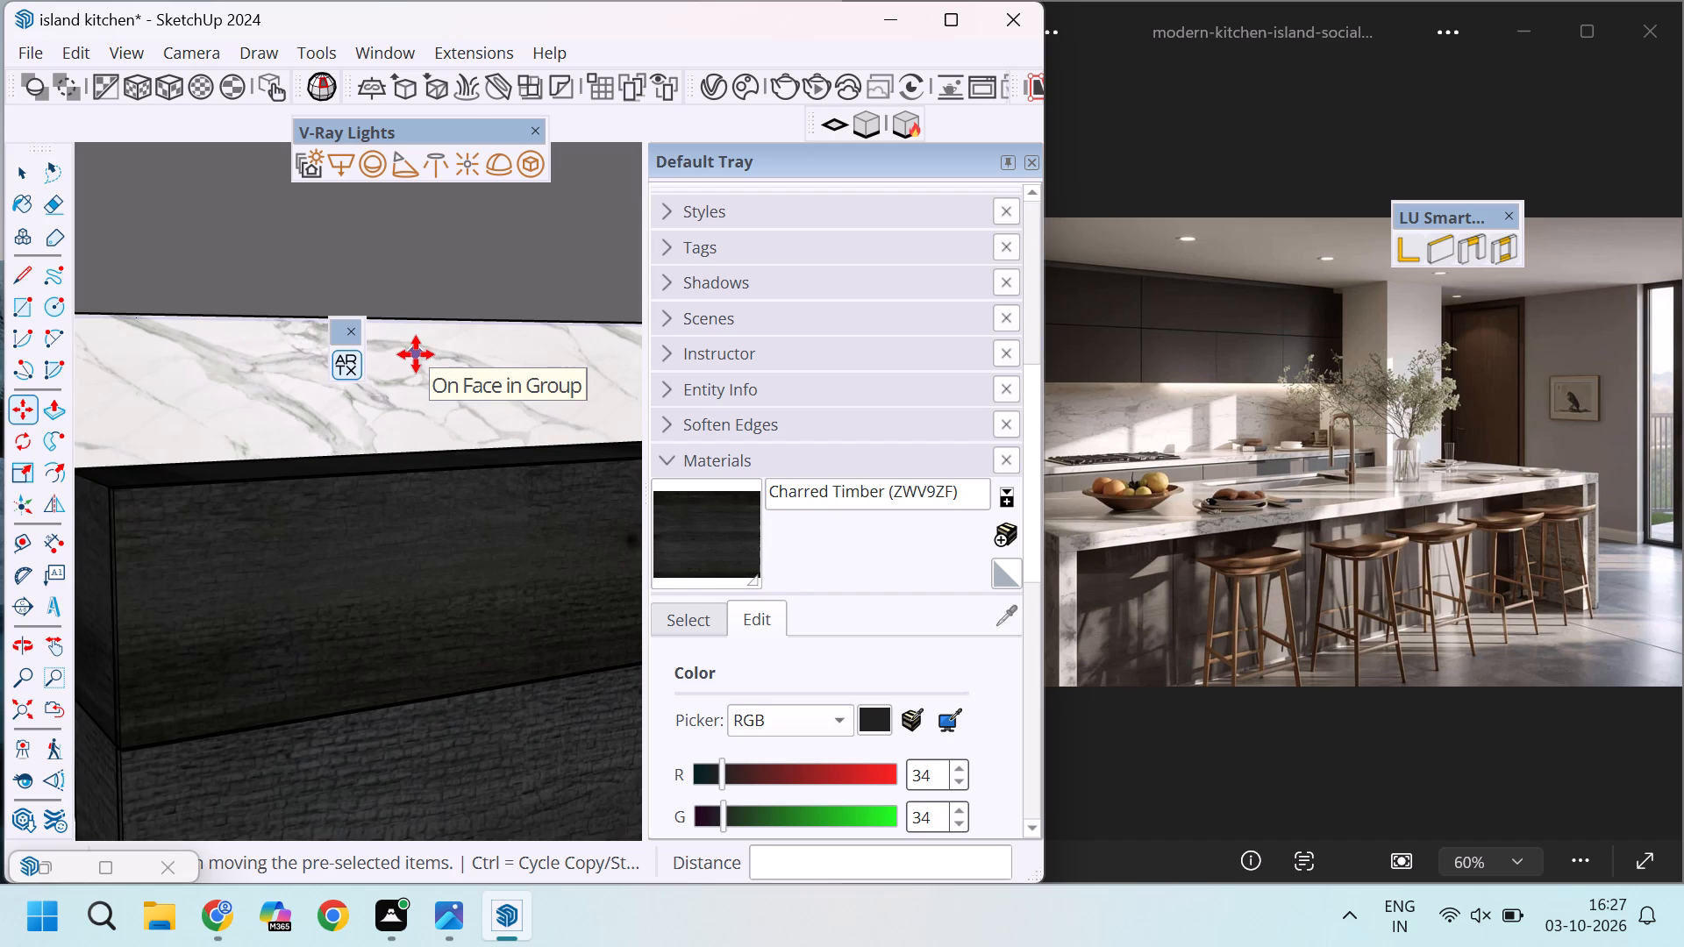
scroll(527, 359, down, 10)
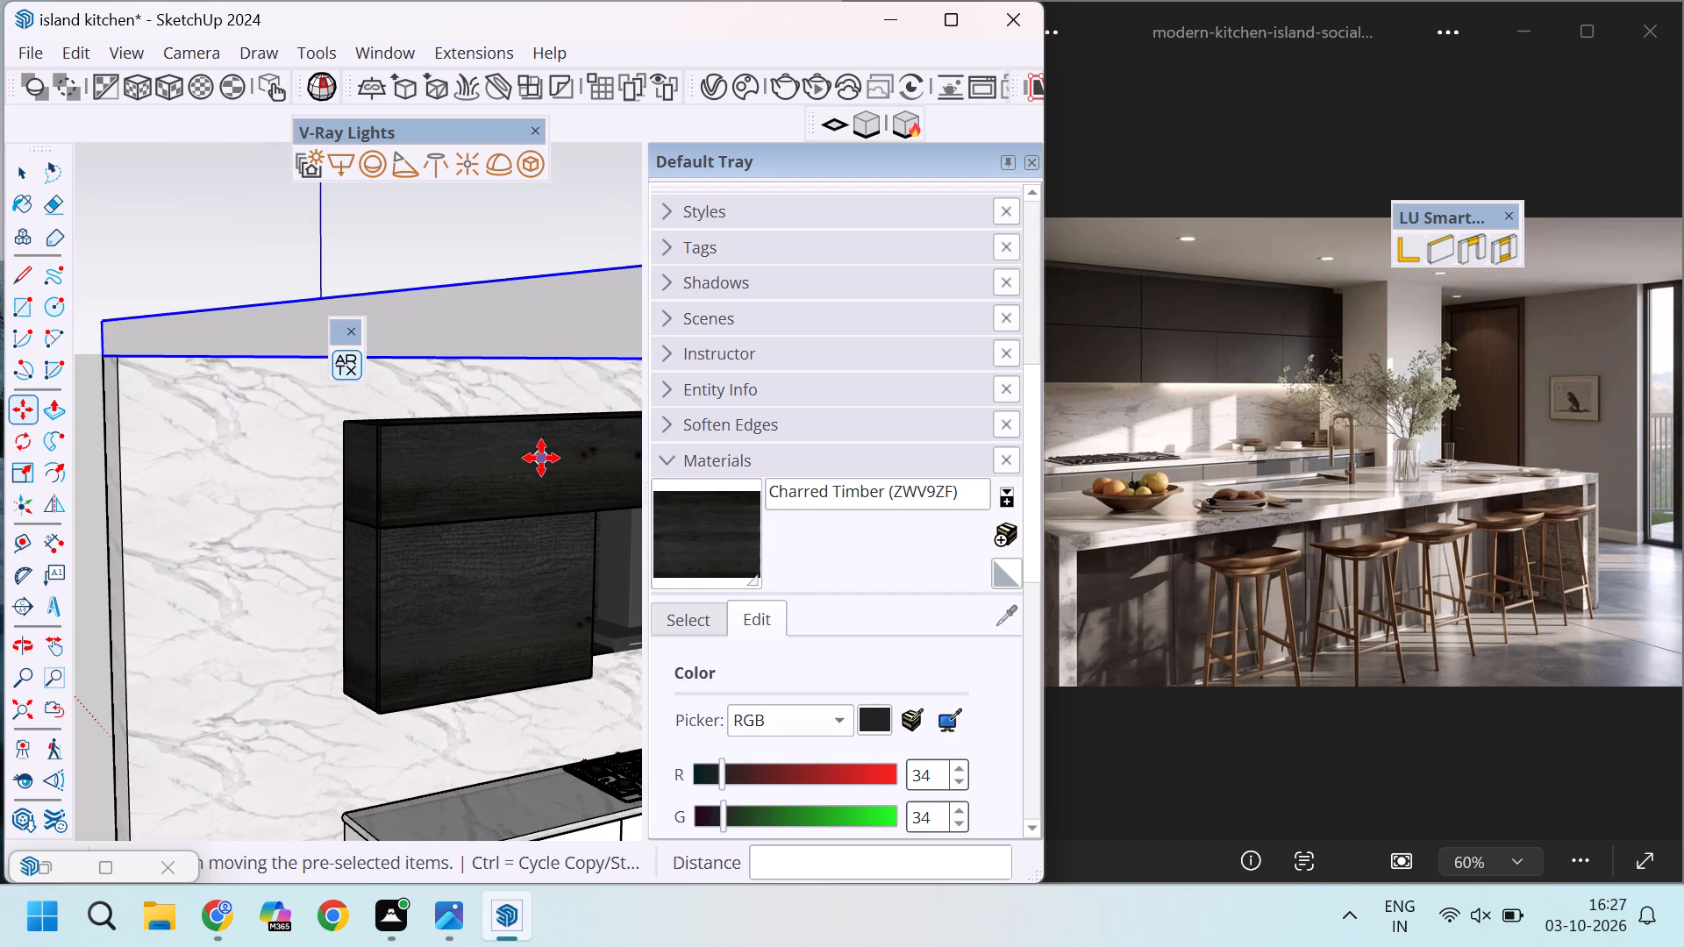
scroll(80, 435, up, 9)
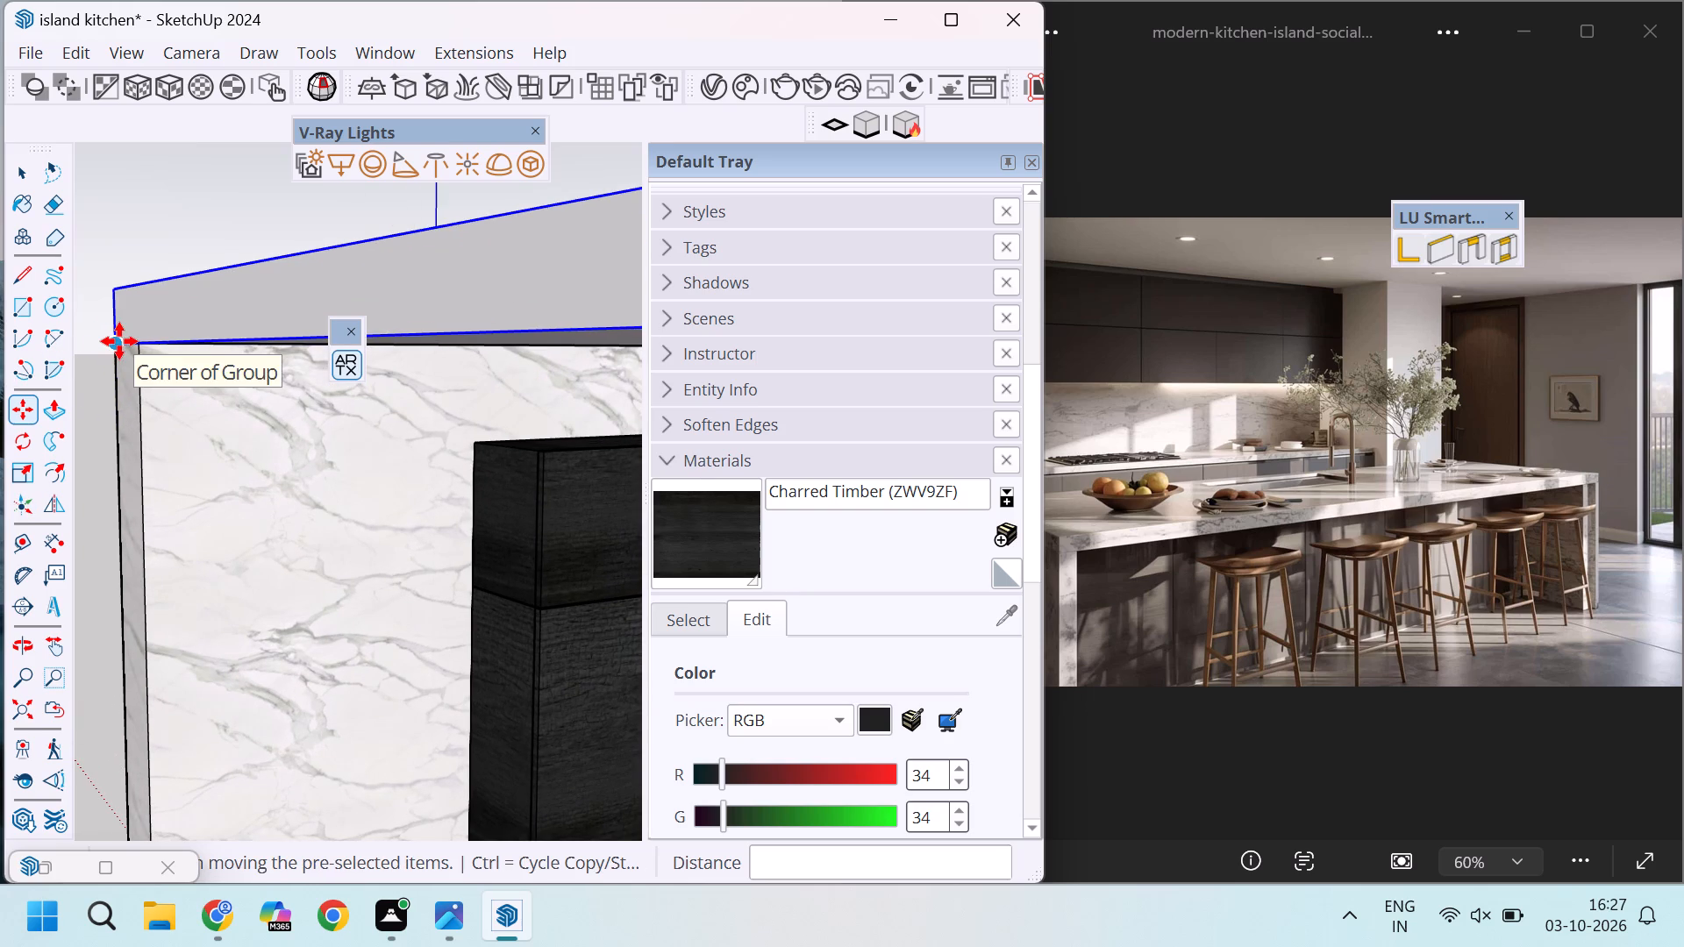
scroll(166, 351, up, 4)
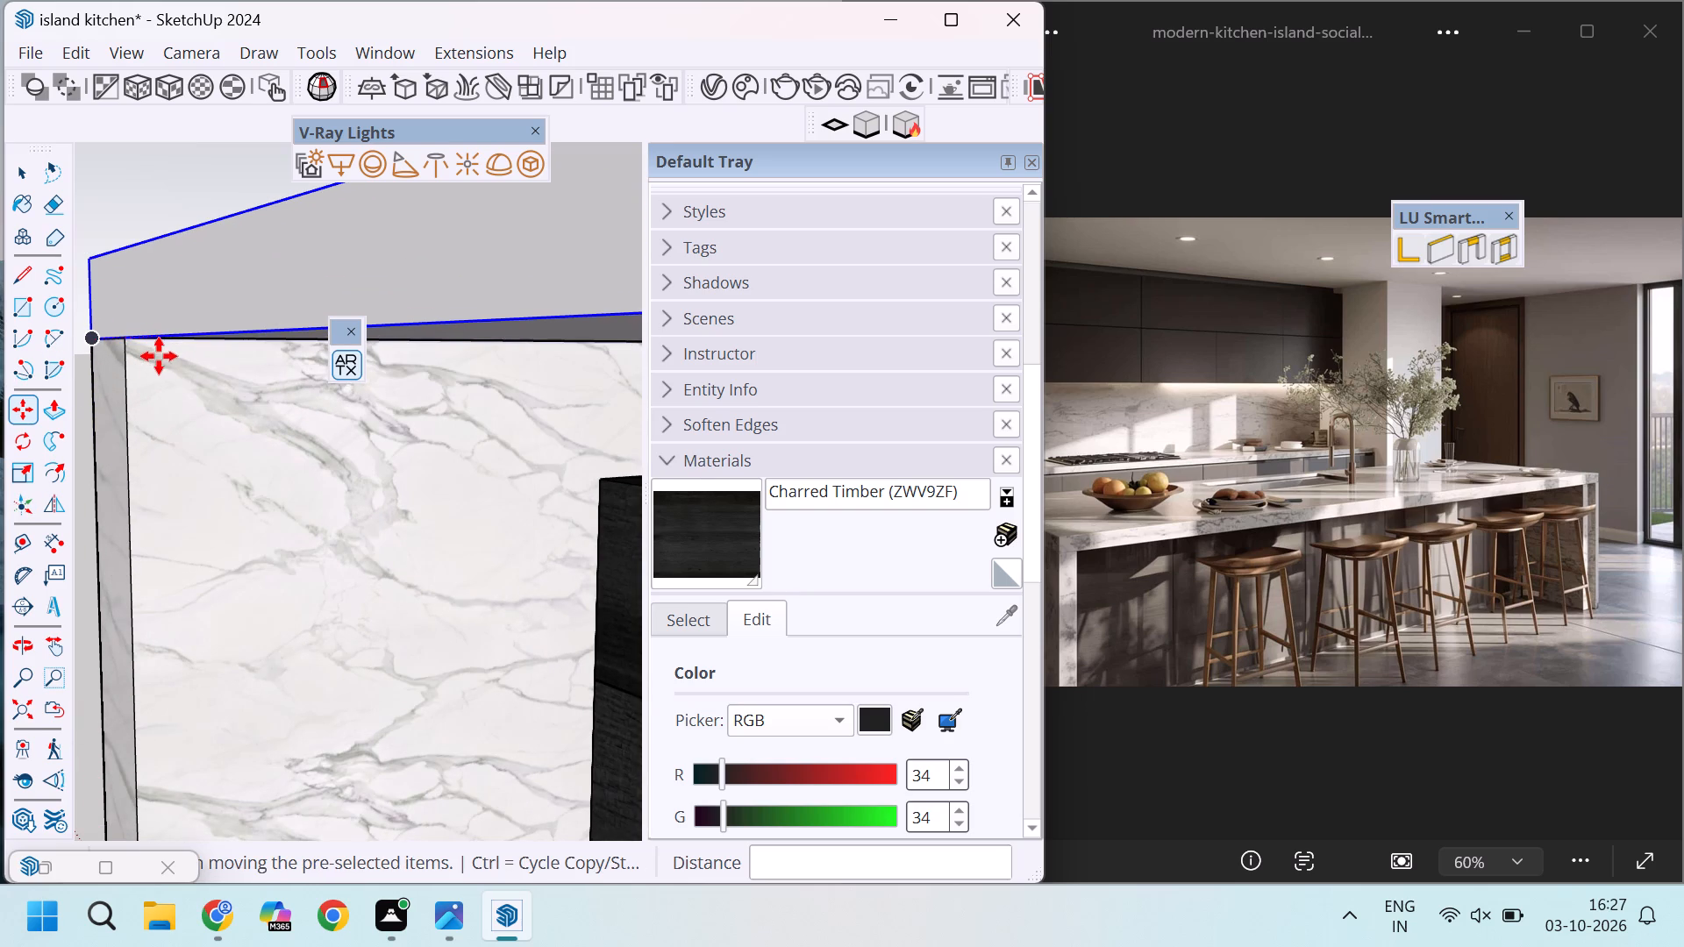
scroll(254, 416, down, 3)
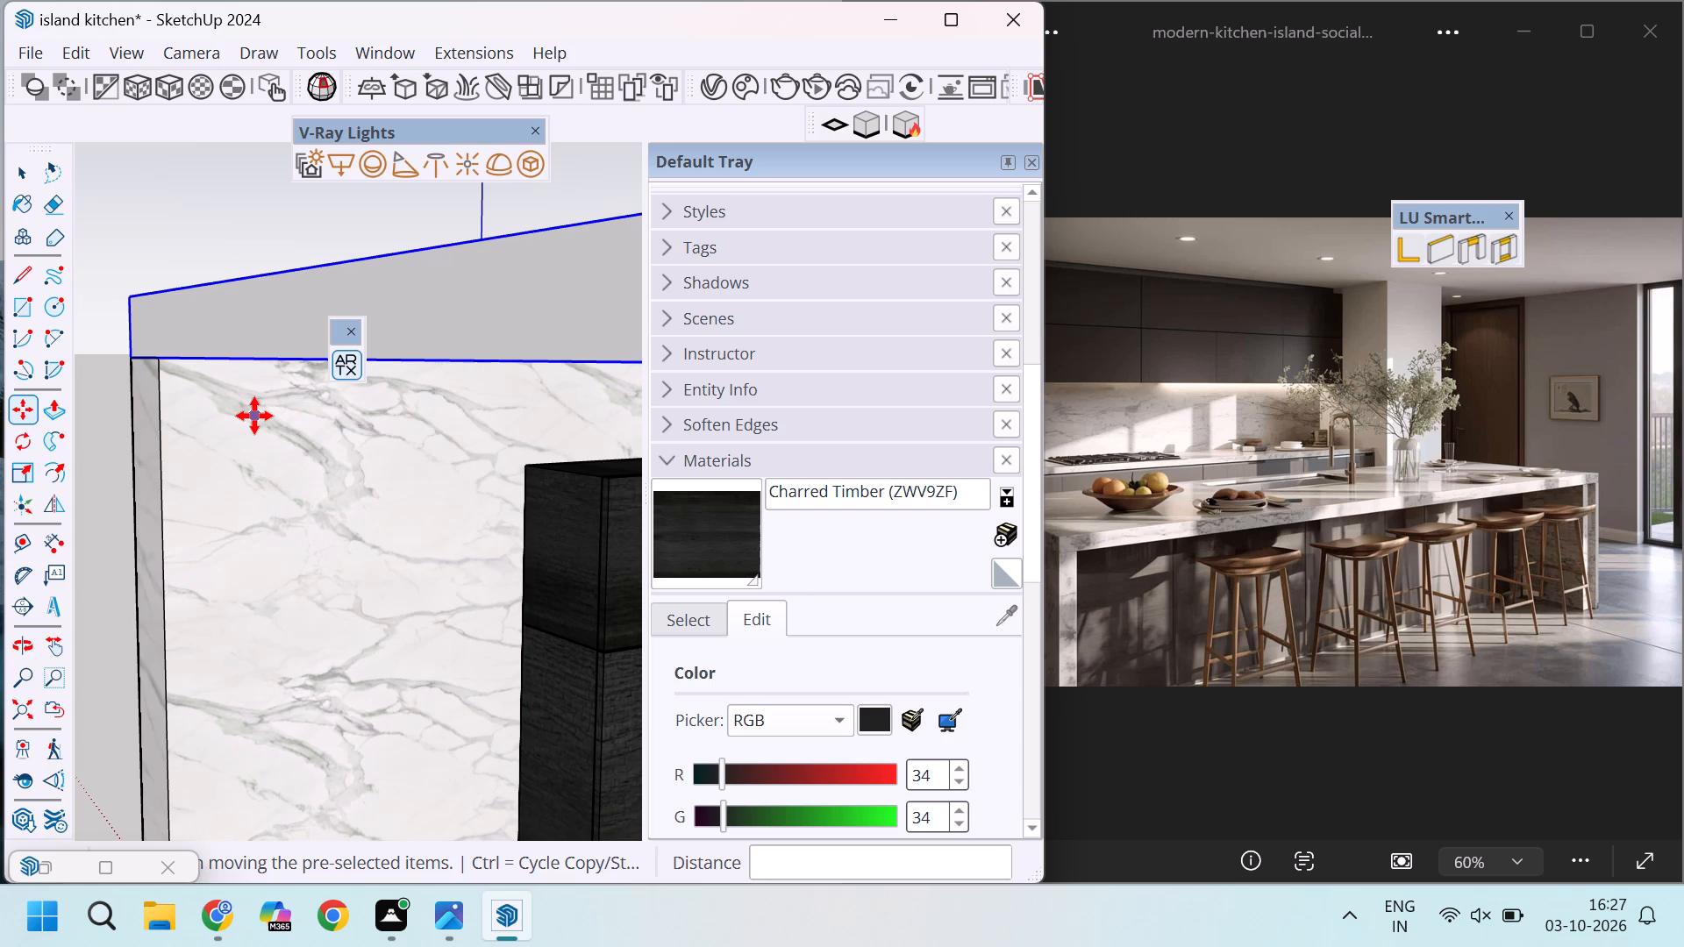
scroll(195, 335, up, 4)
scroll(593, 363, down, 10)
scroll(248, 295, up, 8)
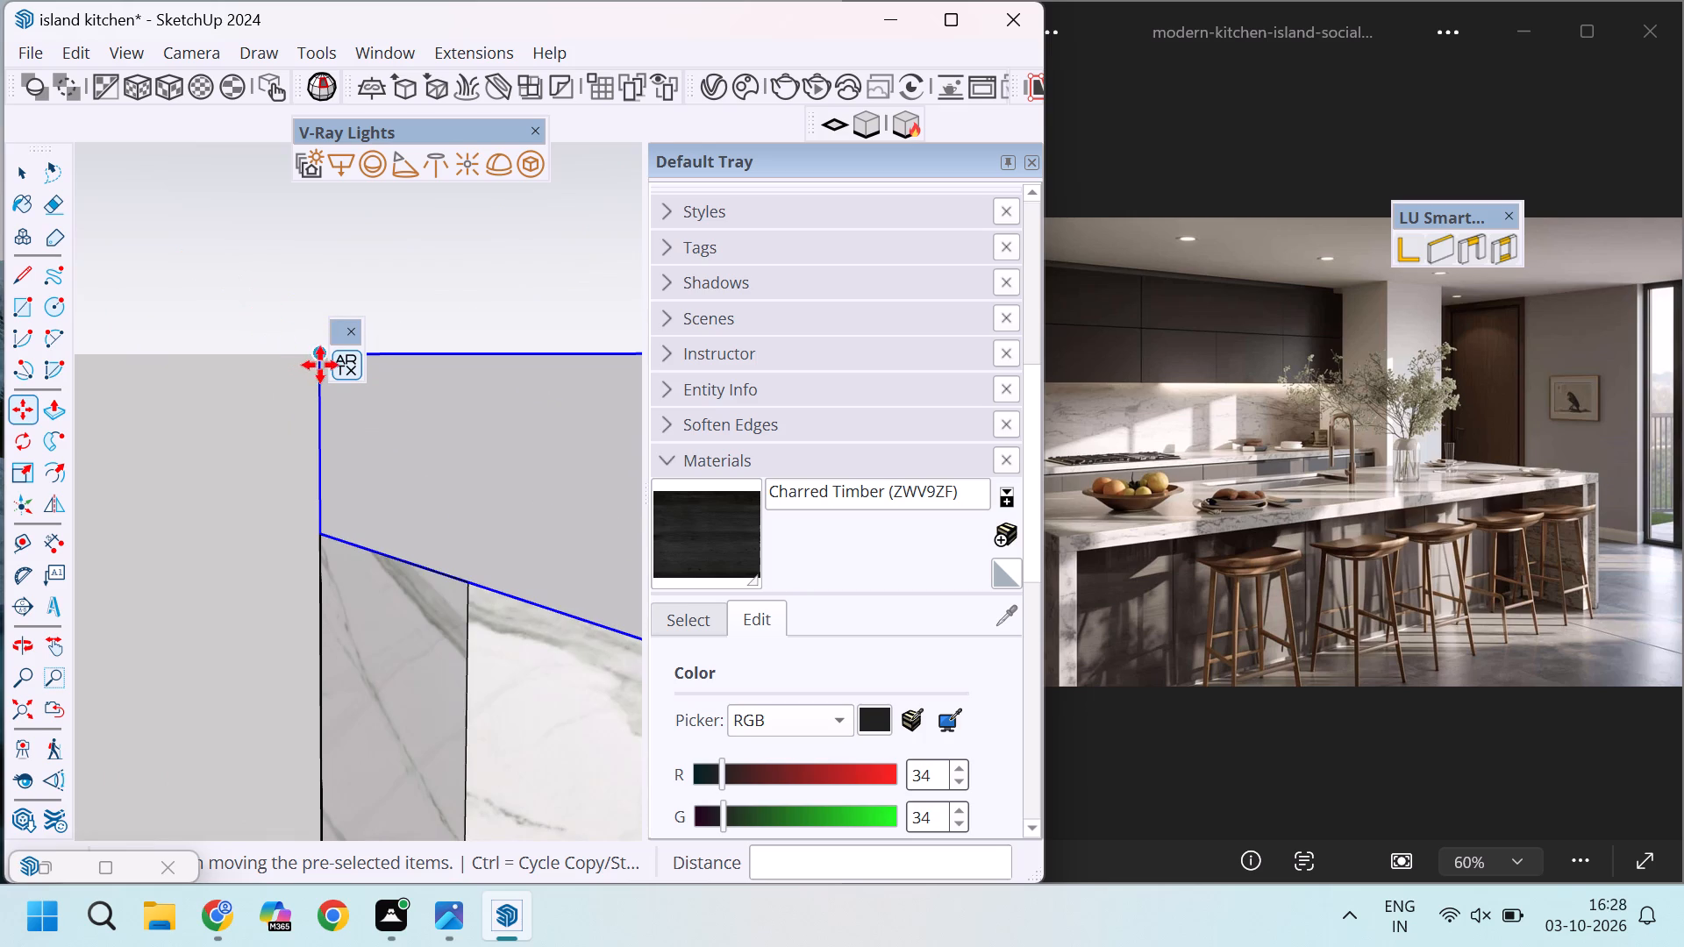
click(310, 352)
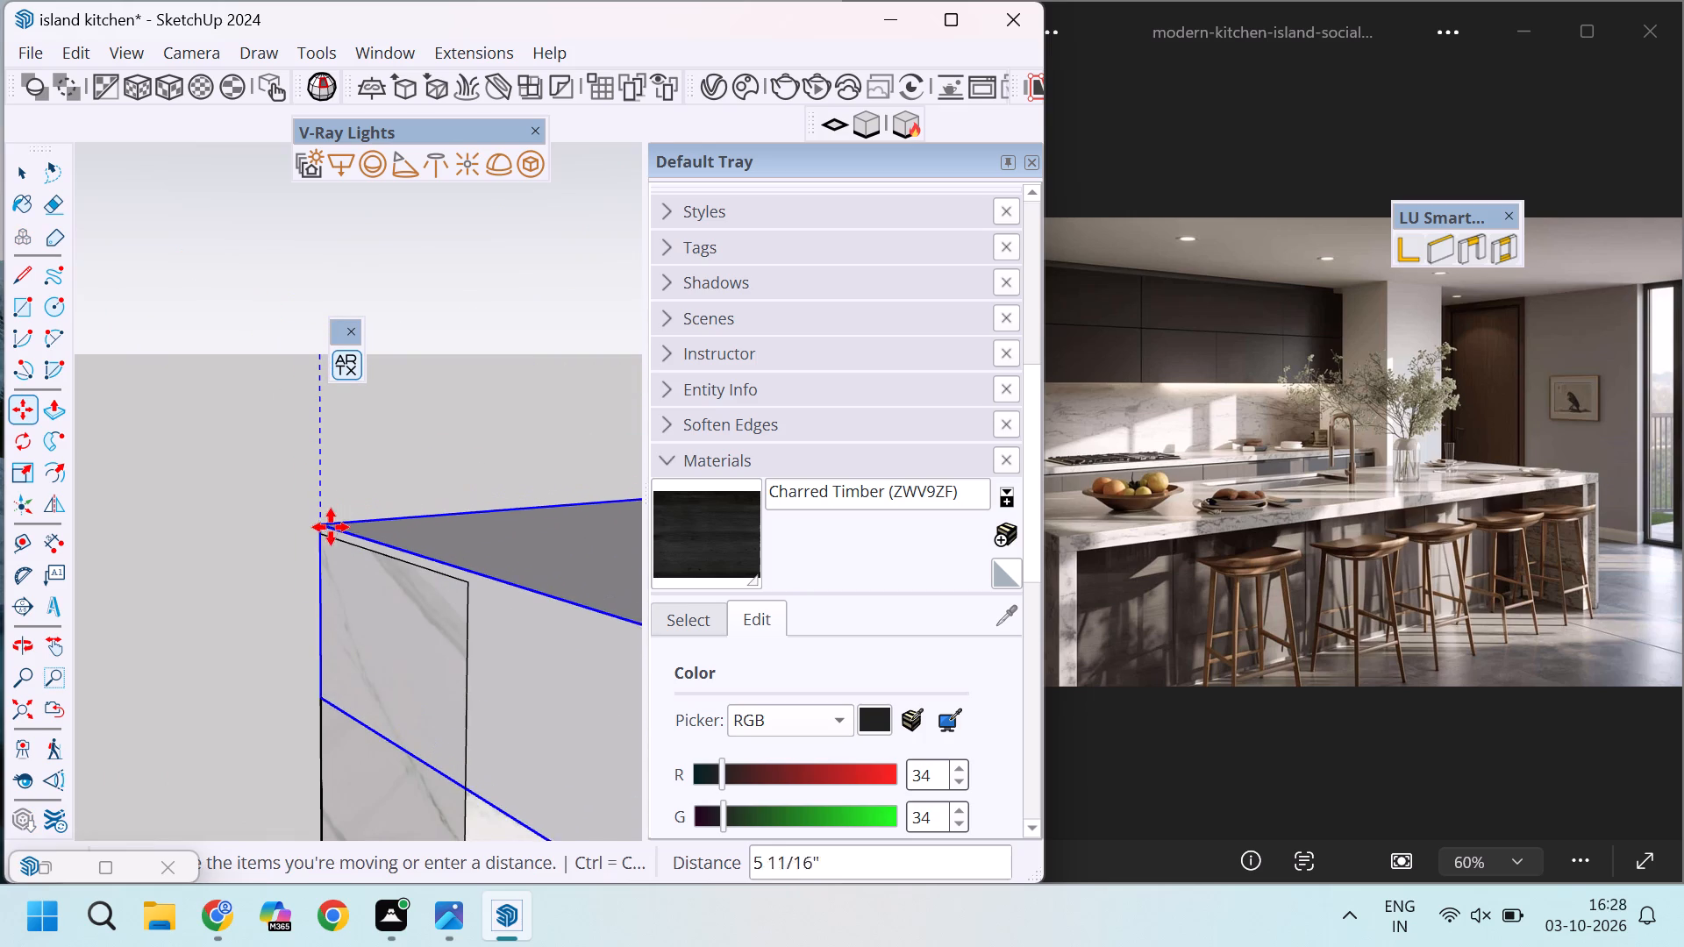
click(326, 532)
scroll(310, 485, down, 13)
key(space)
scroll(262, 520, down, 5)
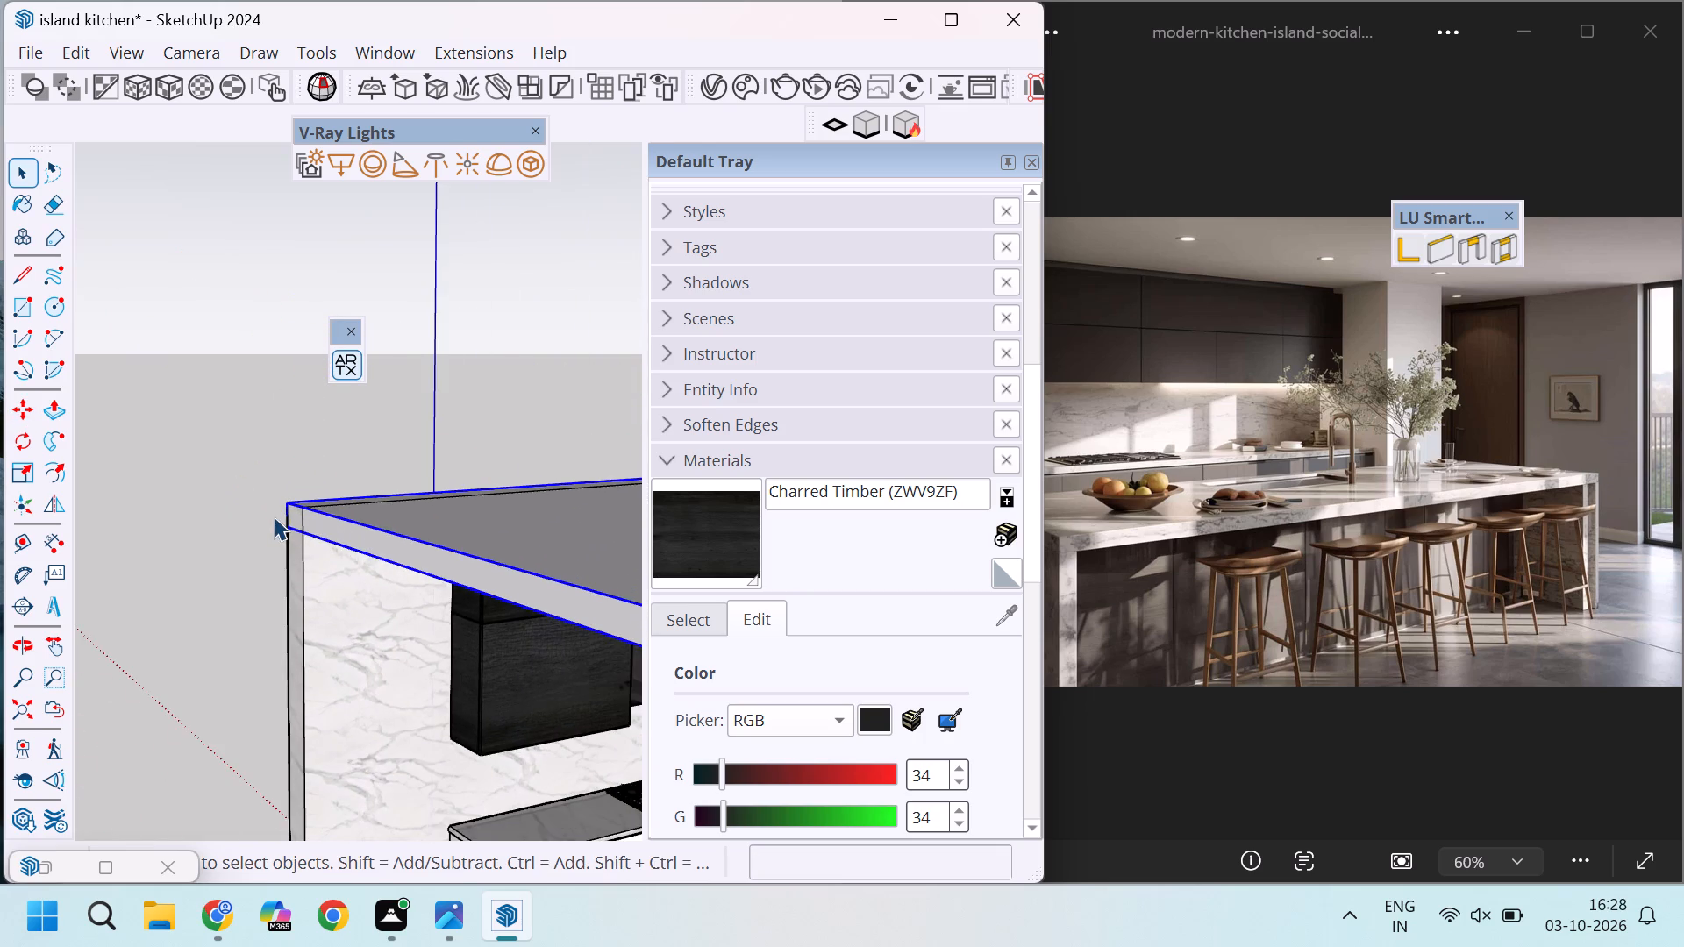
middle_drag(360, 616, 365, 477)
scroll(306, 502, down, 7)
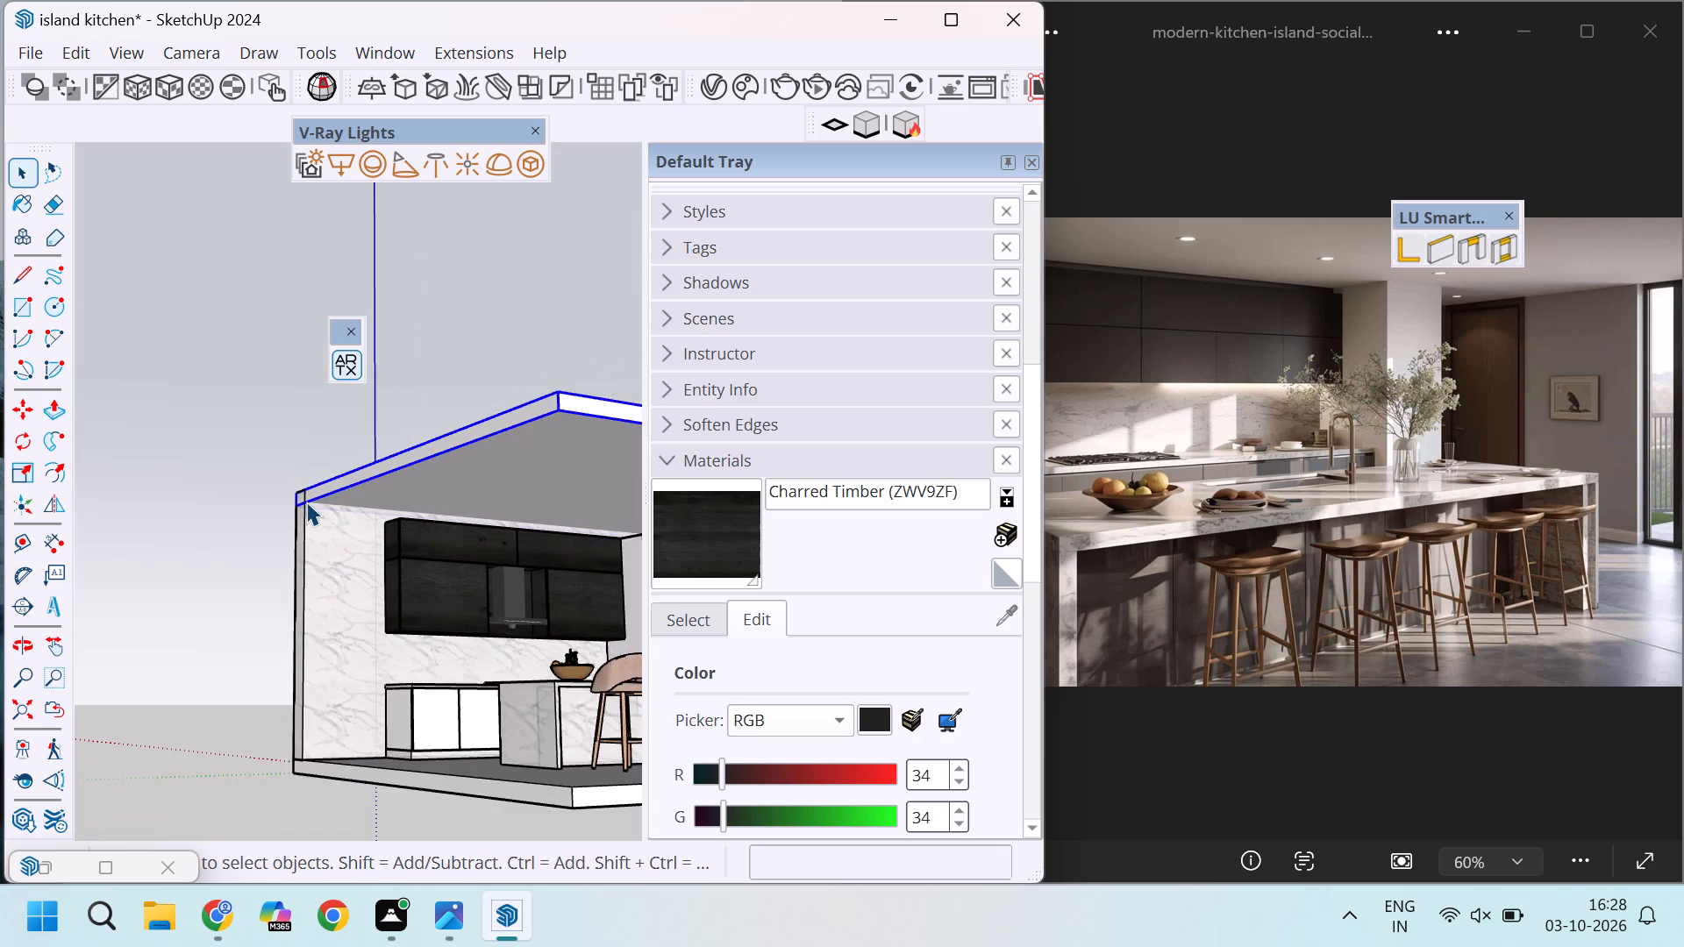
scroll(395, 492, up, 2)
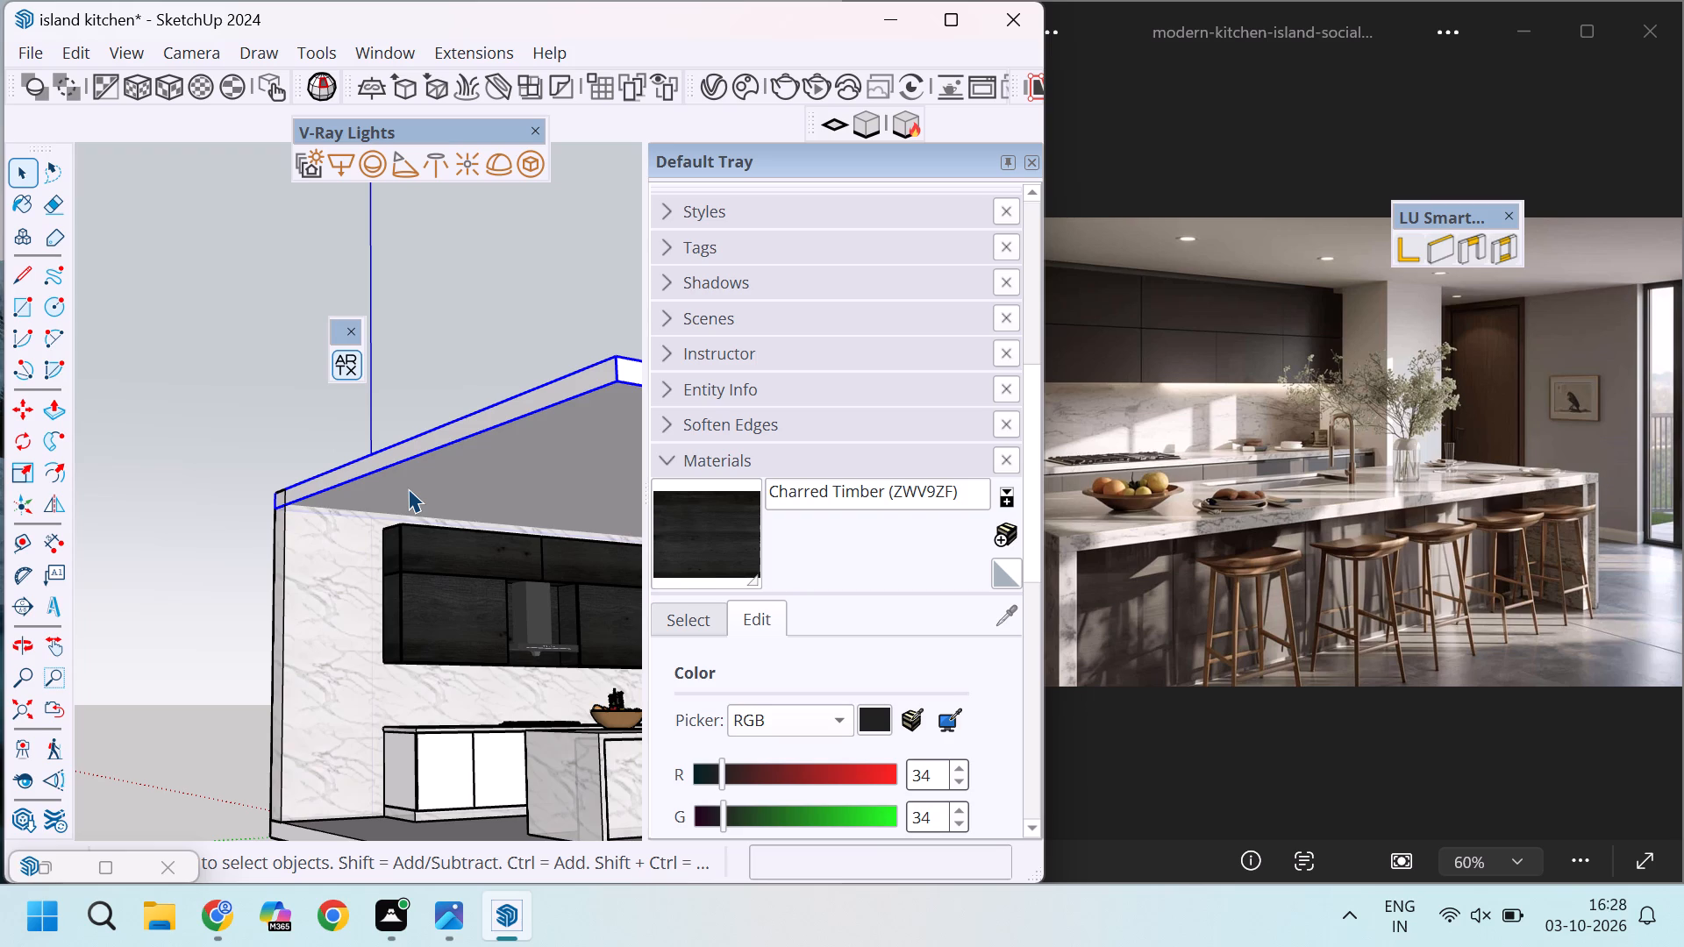
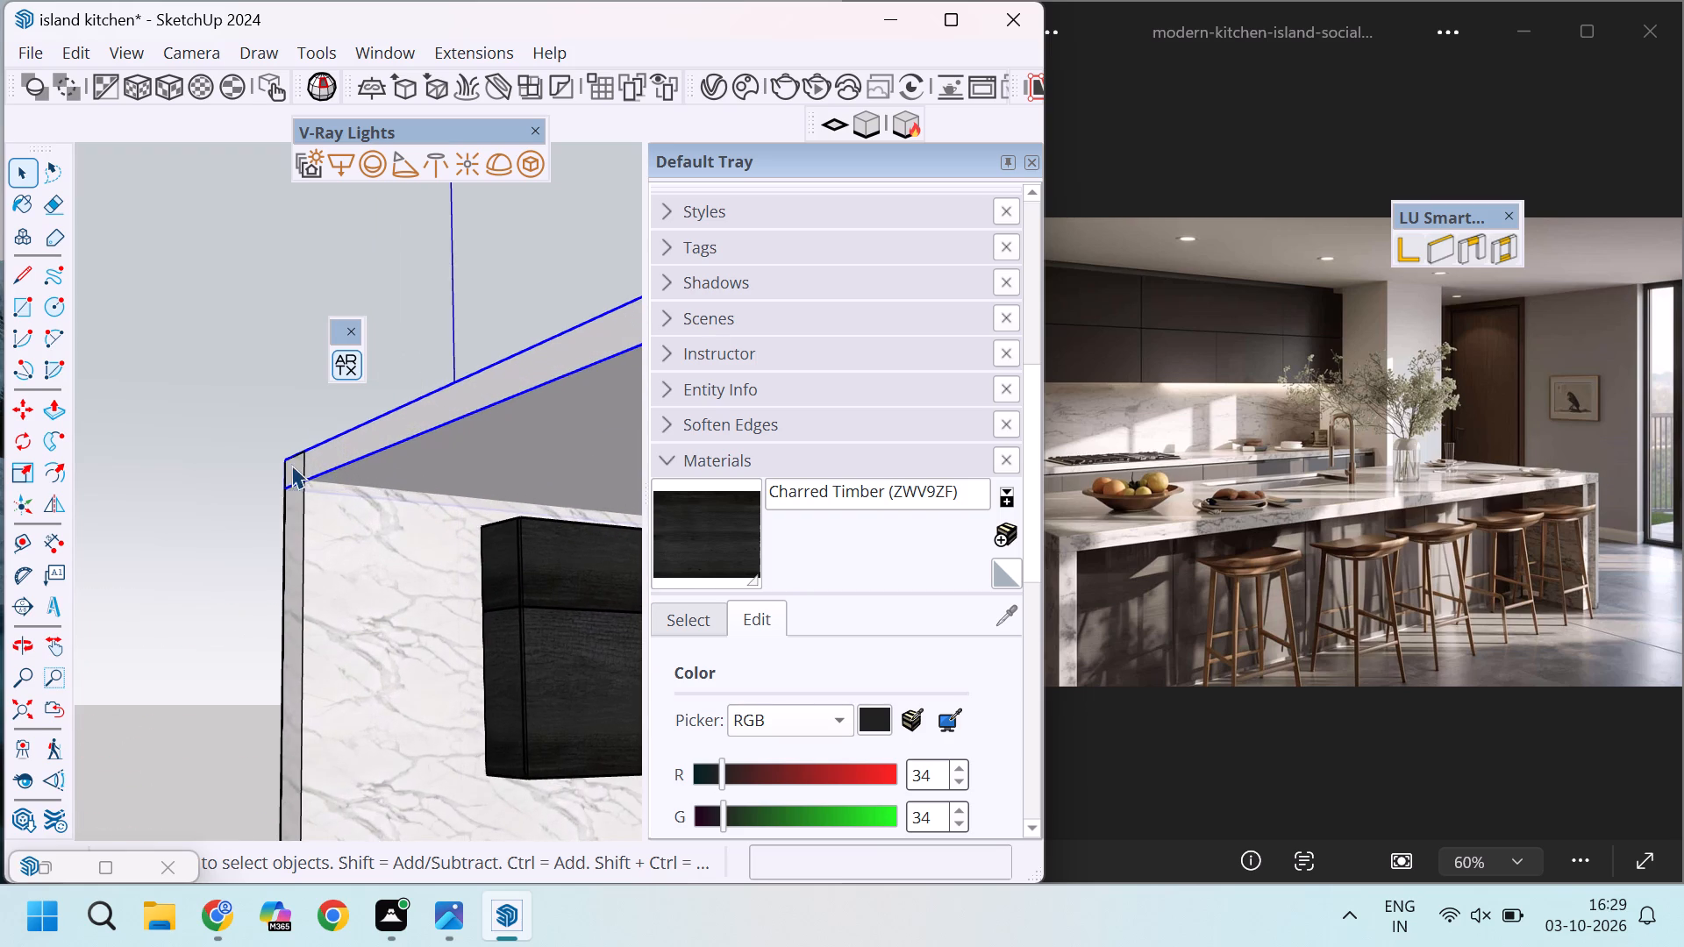
Move the LU Smart toolbar off the kitchen reference photo and close it.
scroll(291, 465, down, 8)
scroll(374, 499, up, 1)
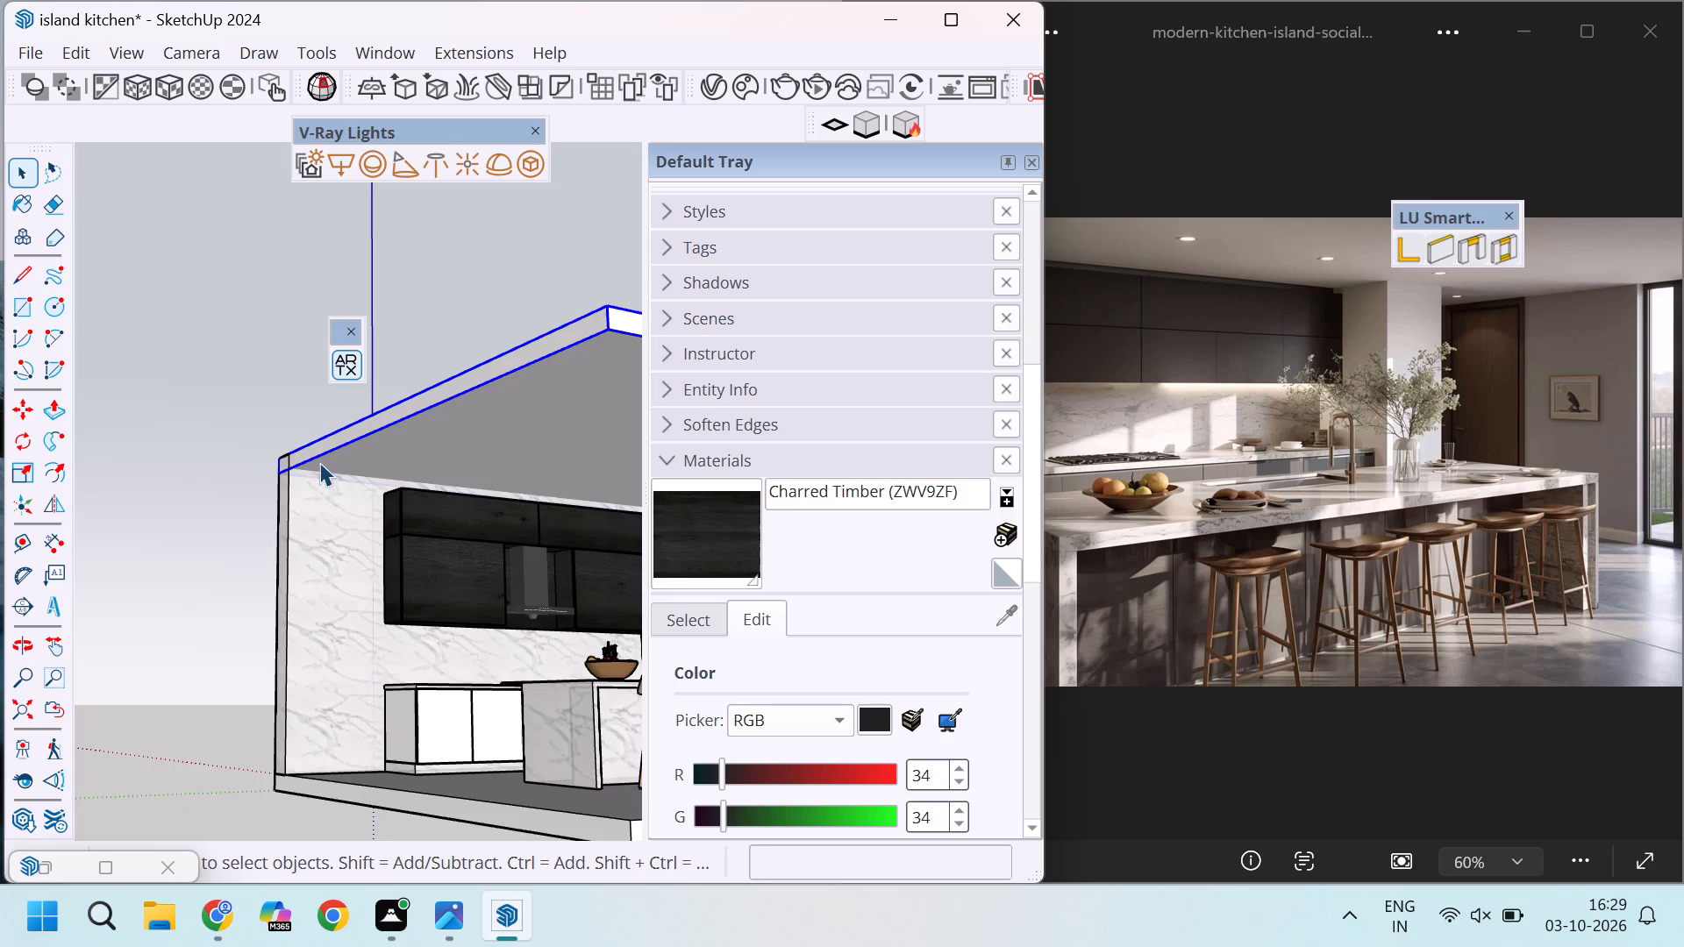
scroll(319, 462, down, 4)
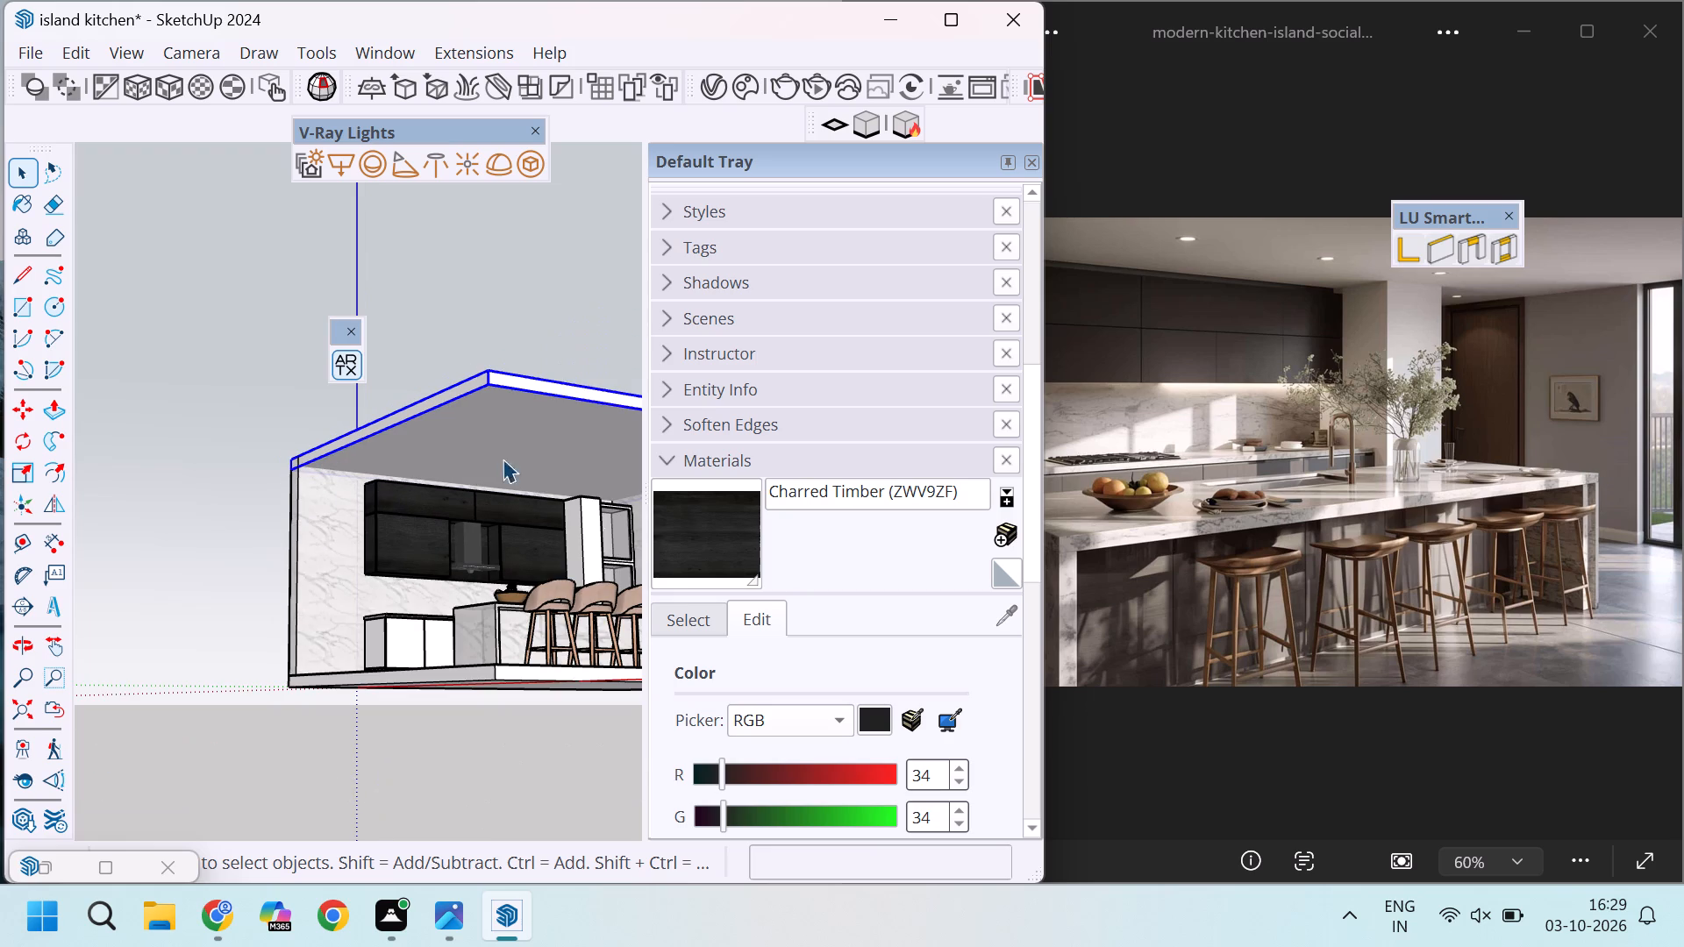
drag(1464, 216, 1343, 143)
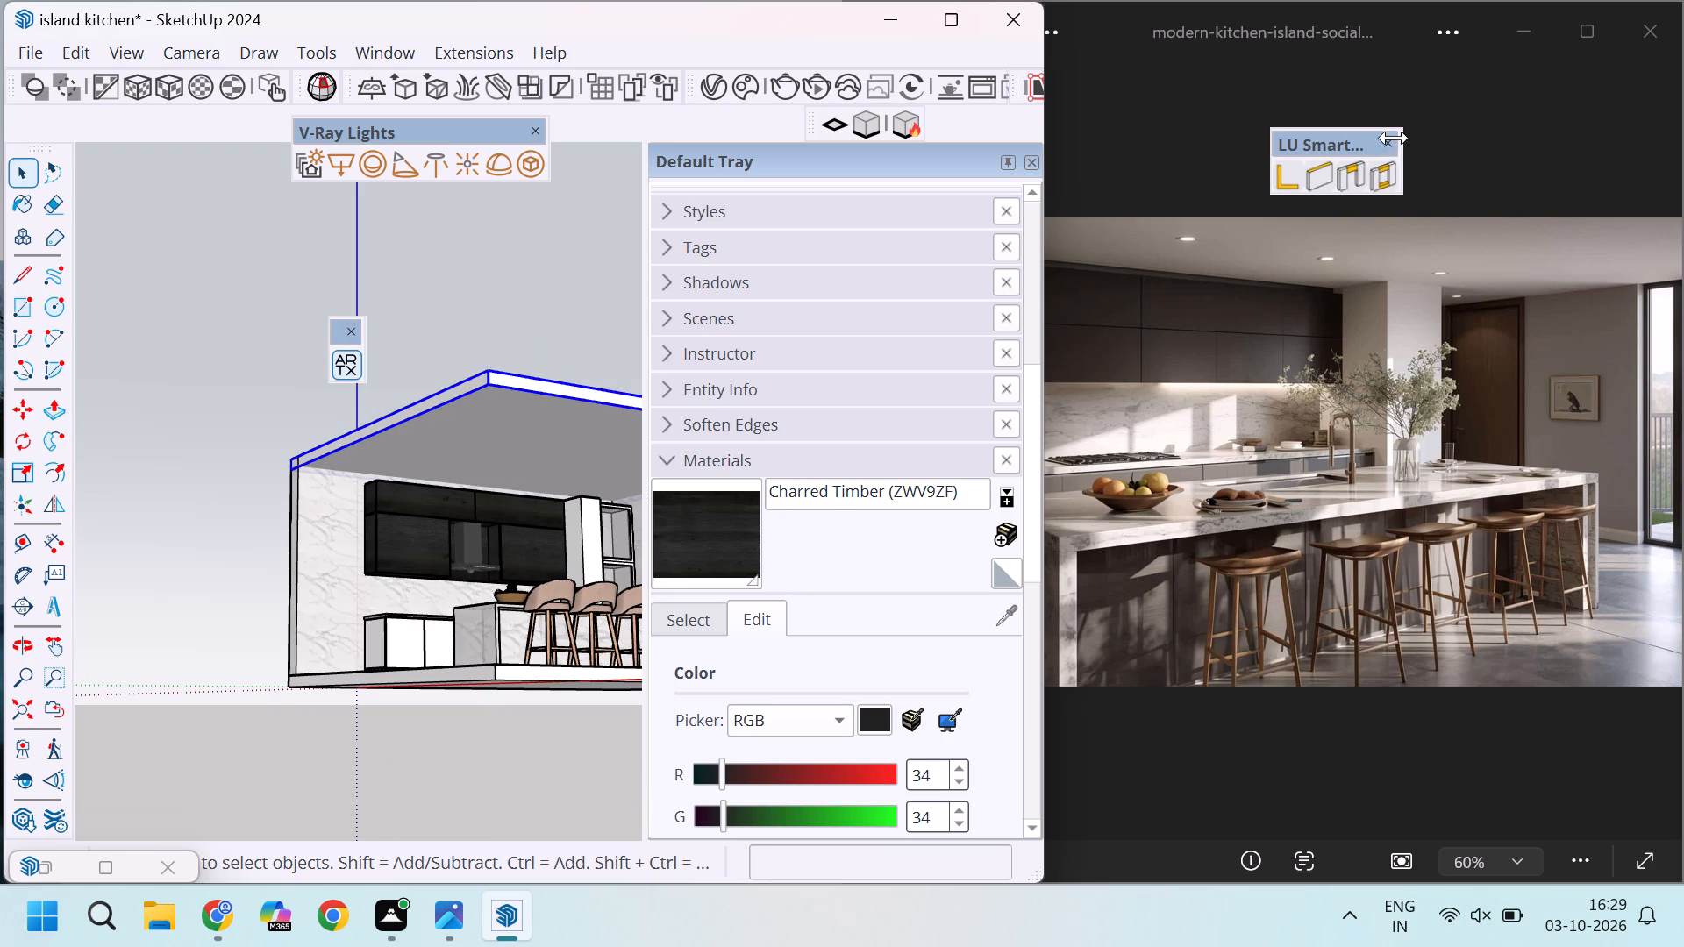
click(1385, 139)
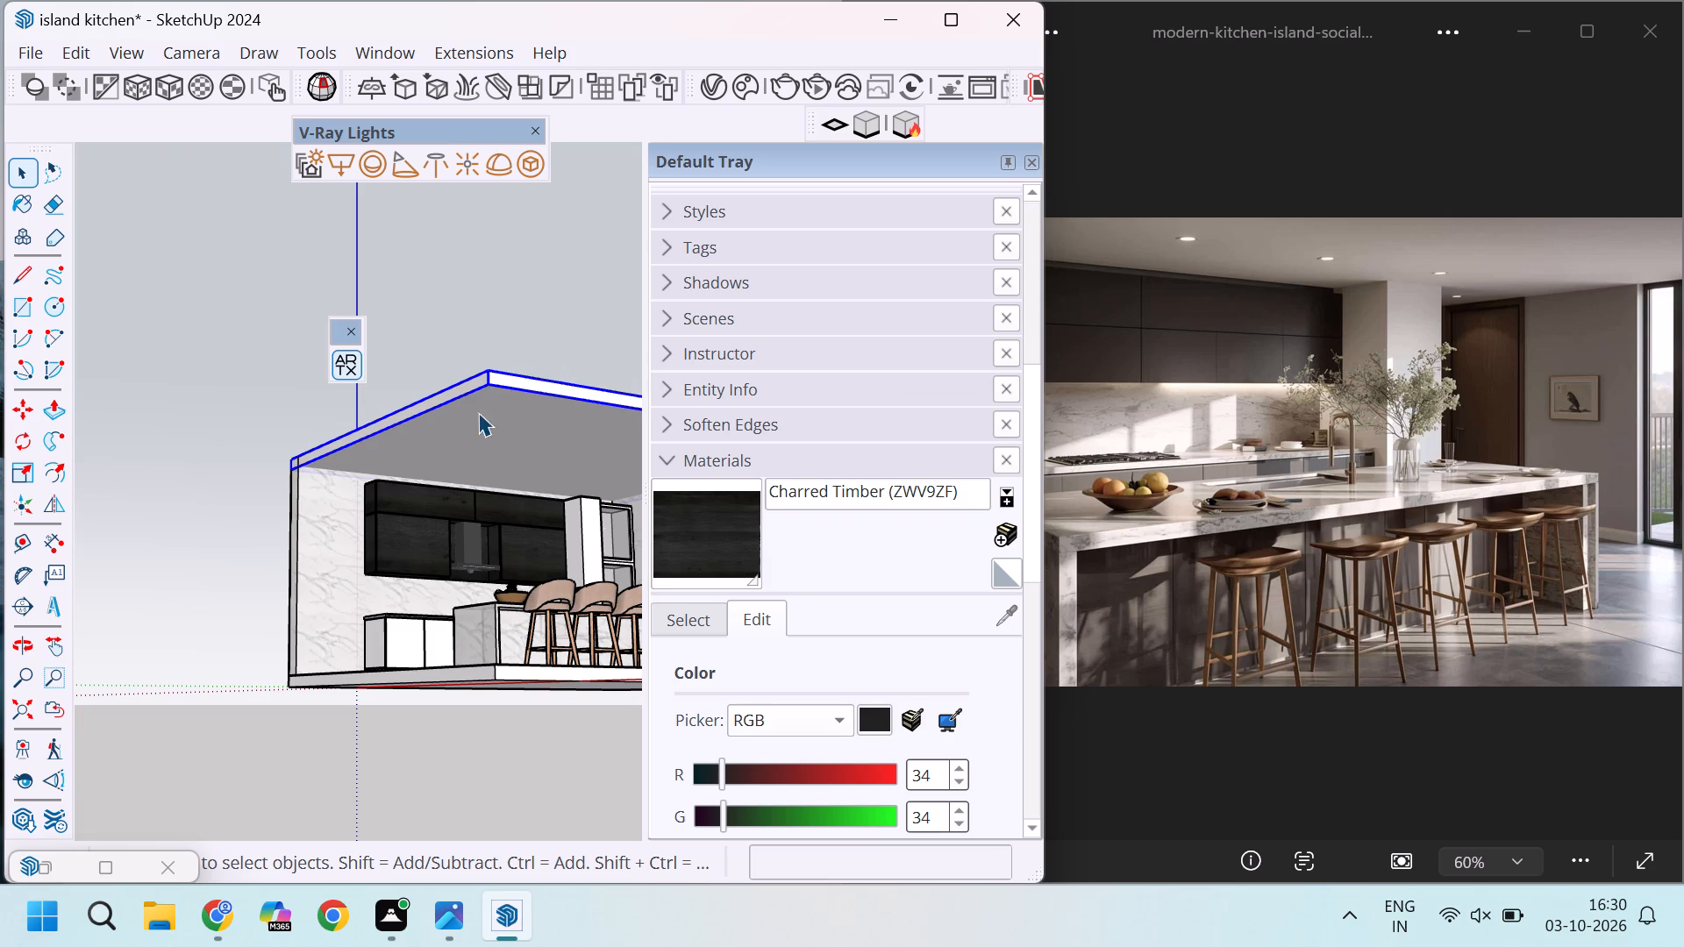
Copy the ceiling slab downward by its own thickness, snapping its top outer corner to its bottom outer corner.
scroll(436, 386, up, 8)
scroll(246, 406, up, 4)
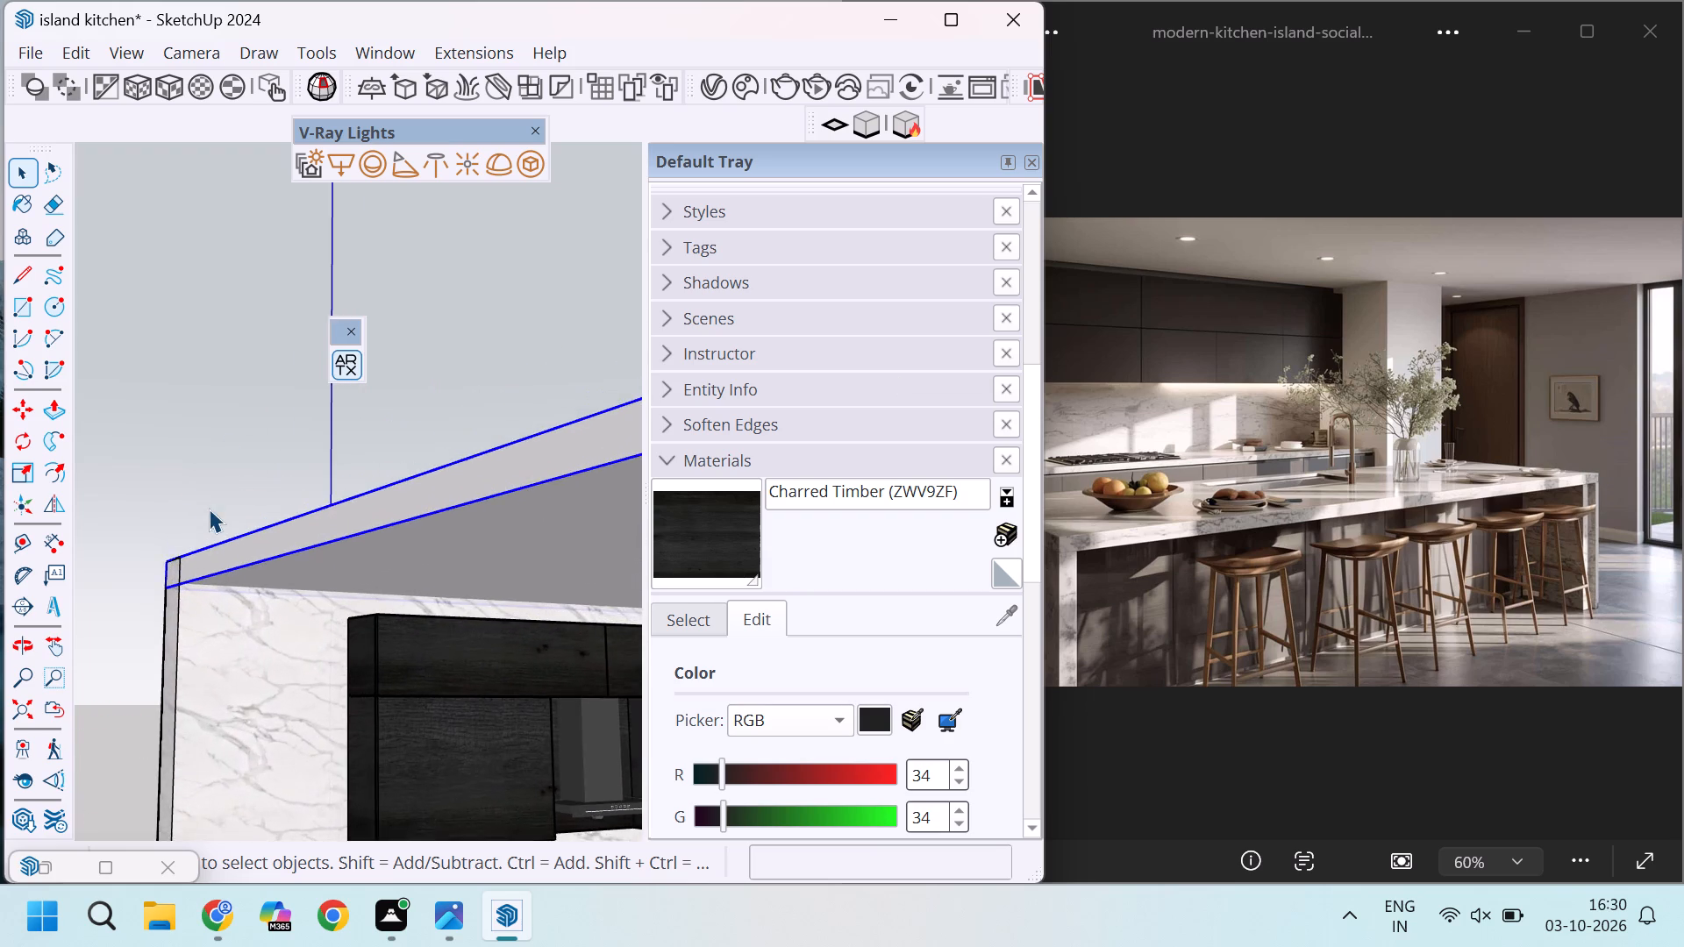
scroll(209, 509, down, 2)
scroll(195, 520, up, 9)
key(m)
scroll(157, 564, up, 4)
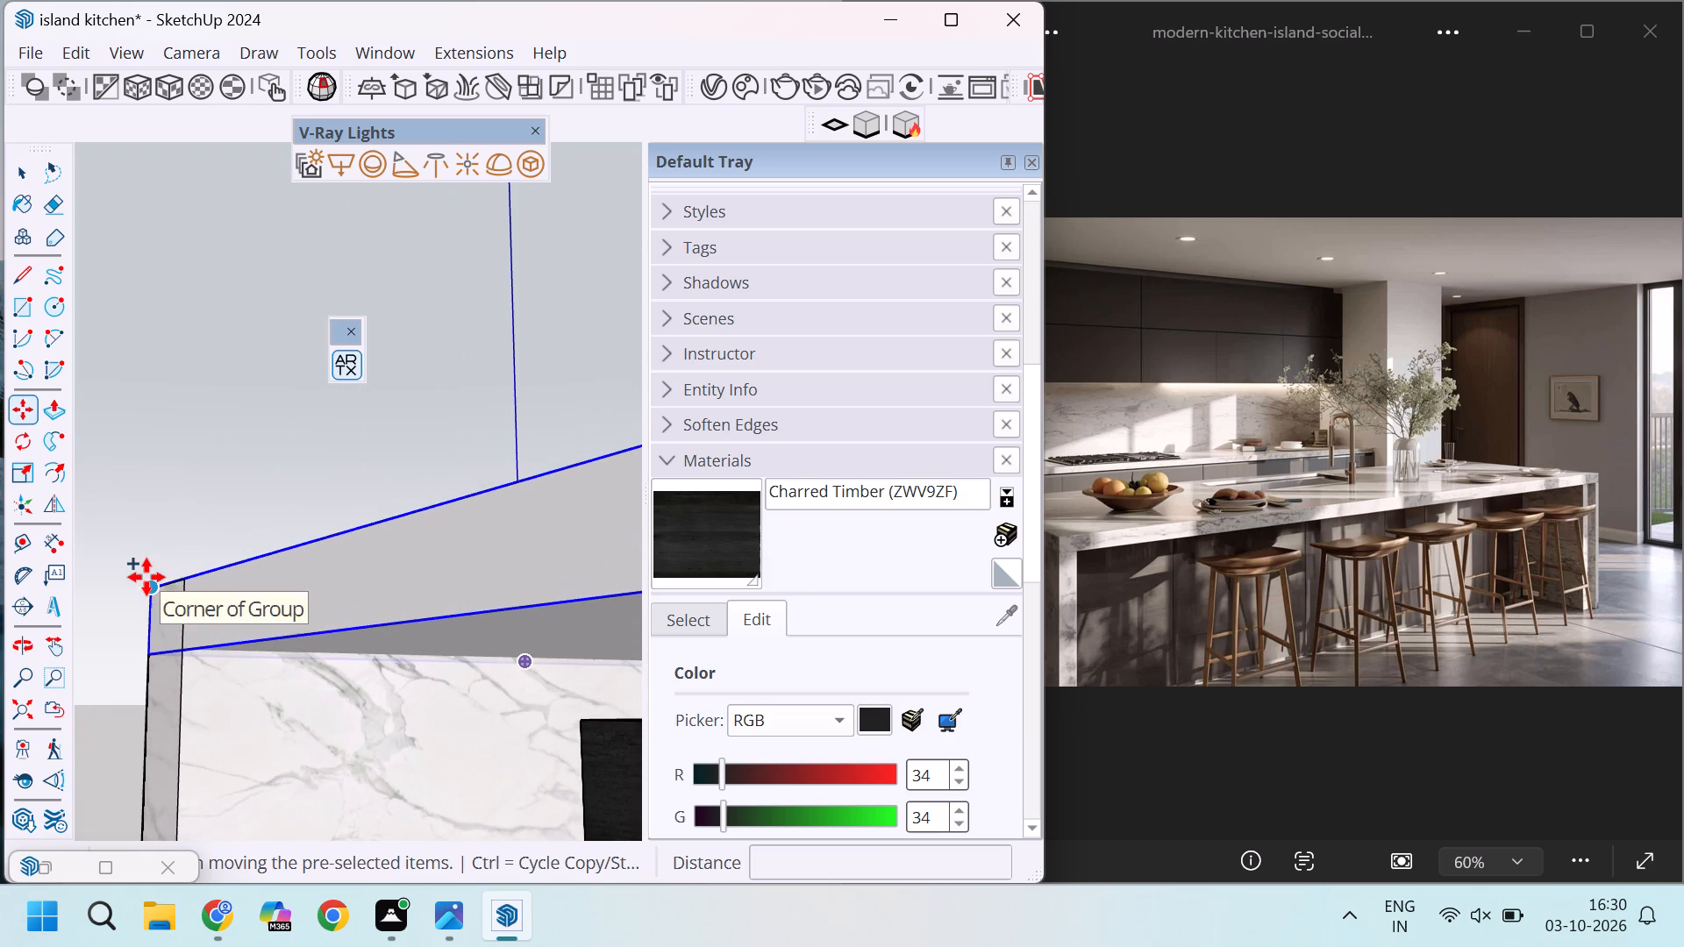
click(146, 577)
click(153, 660)
scroll(142, 566, down, 13)
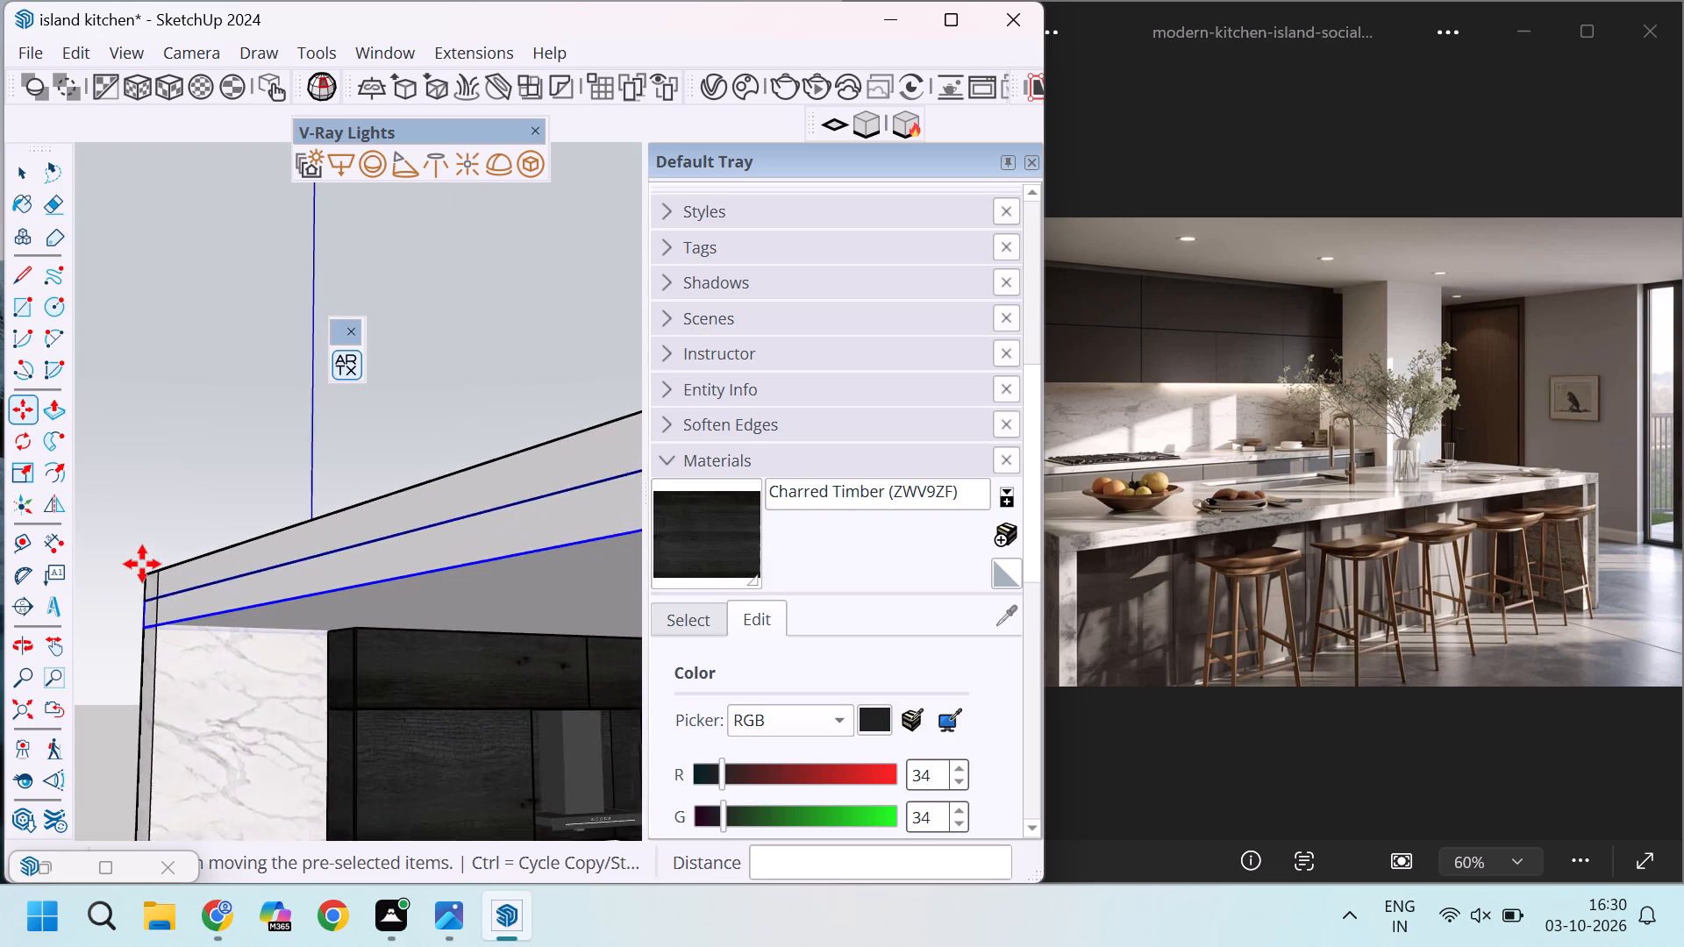
scroll(142, 564, down, 6)
Open the lower ceiling slab for editing and place a guide 1' out from the tall white column's top front edge.
key(space)
double_click(453, 557)
scroll(303, 484, down, 11)
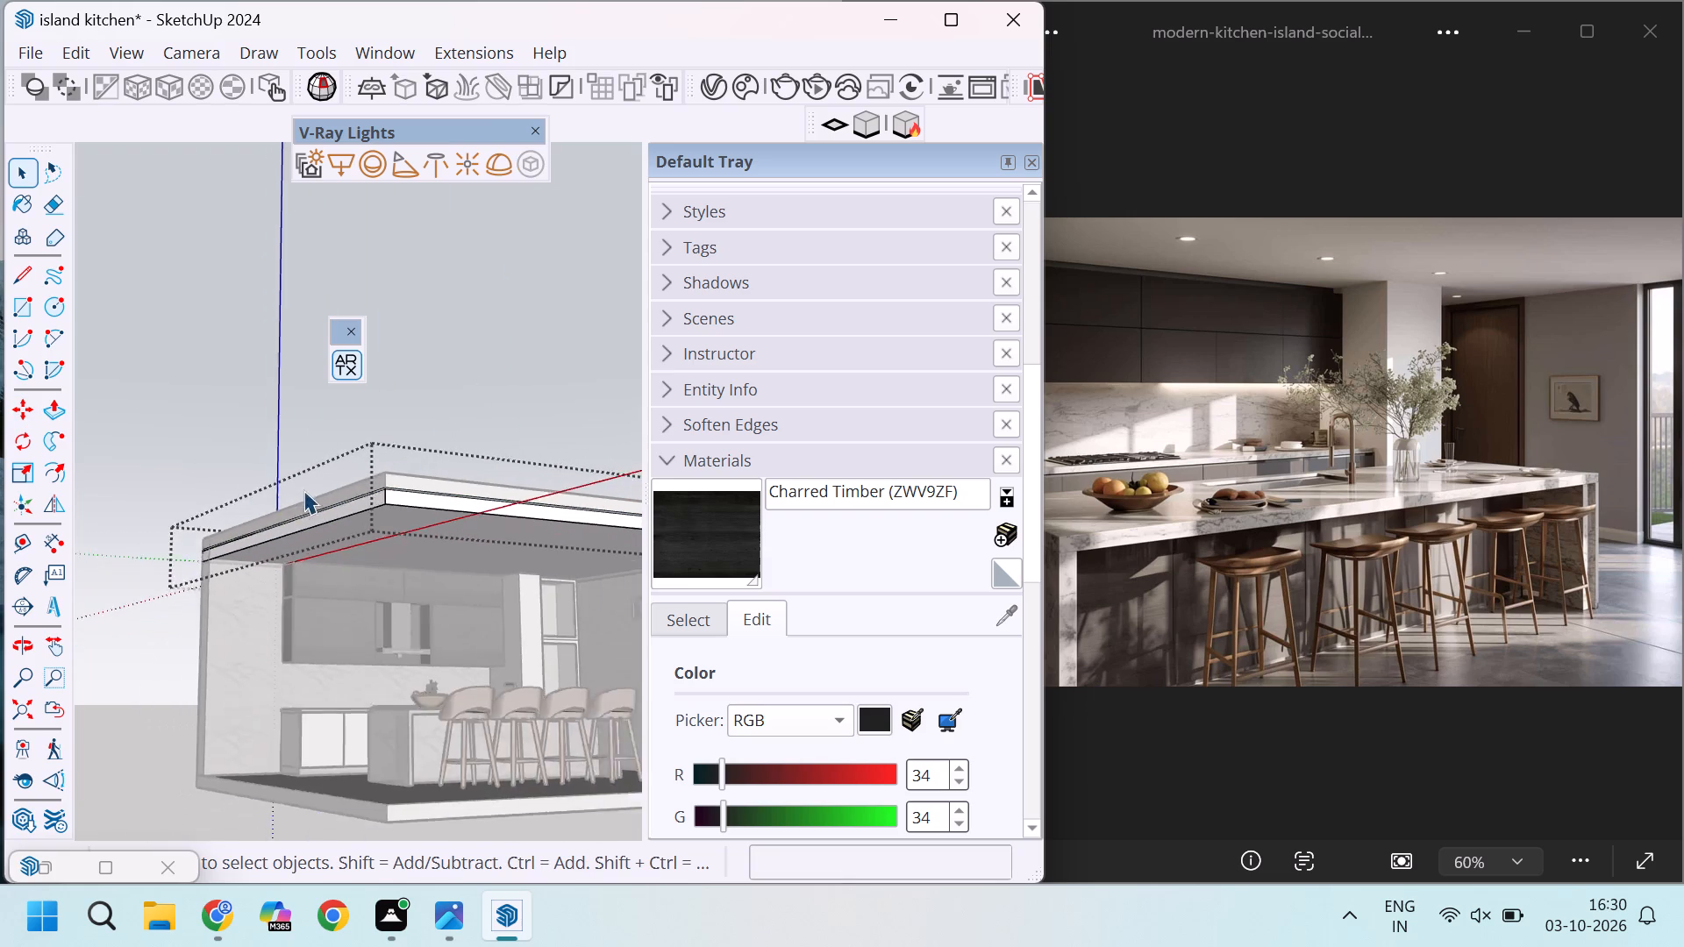
middle_drag(534, 553, 526, 392)
scroll(504, 443, up, 11)
scroll(361, 492, down, 5)
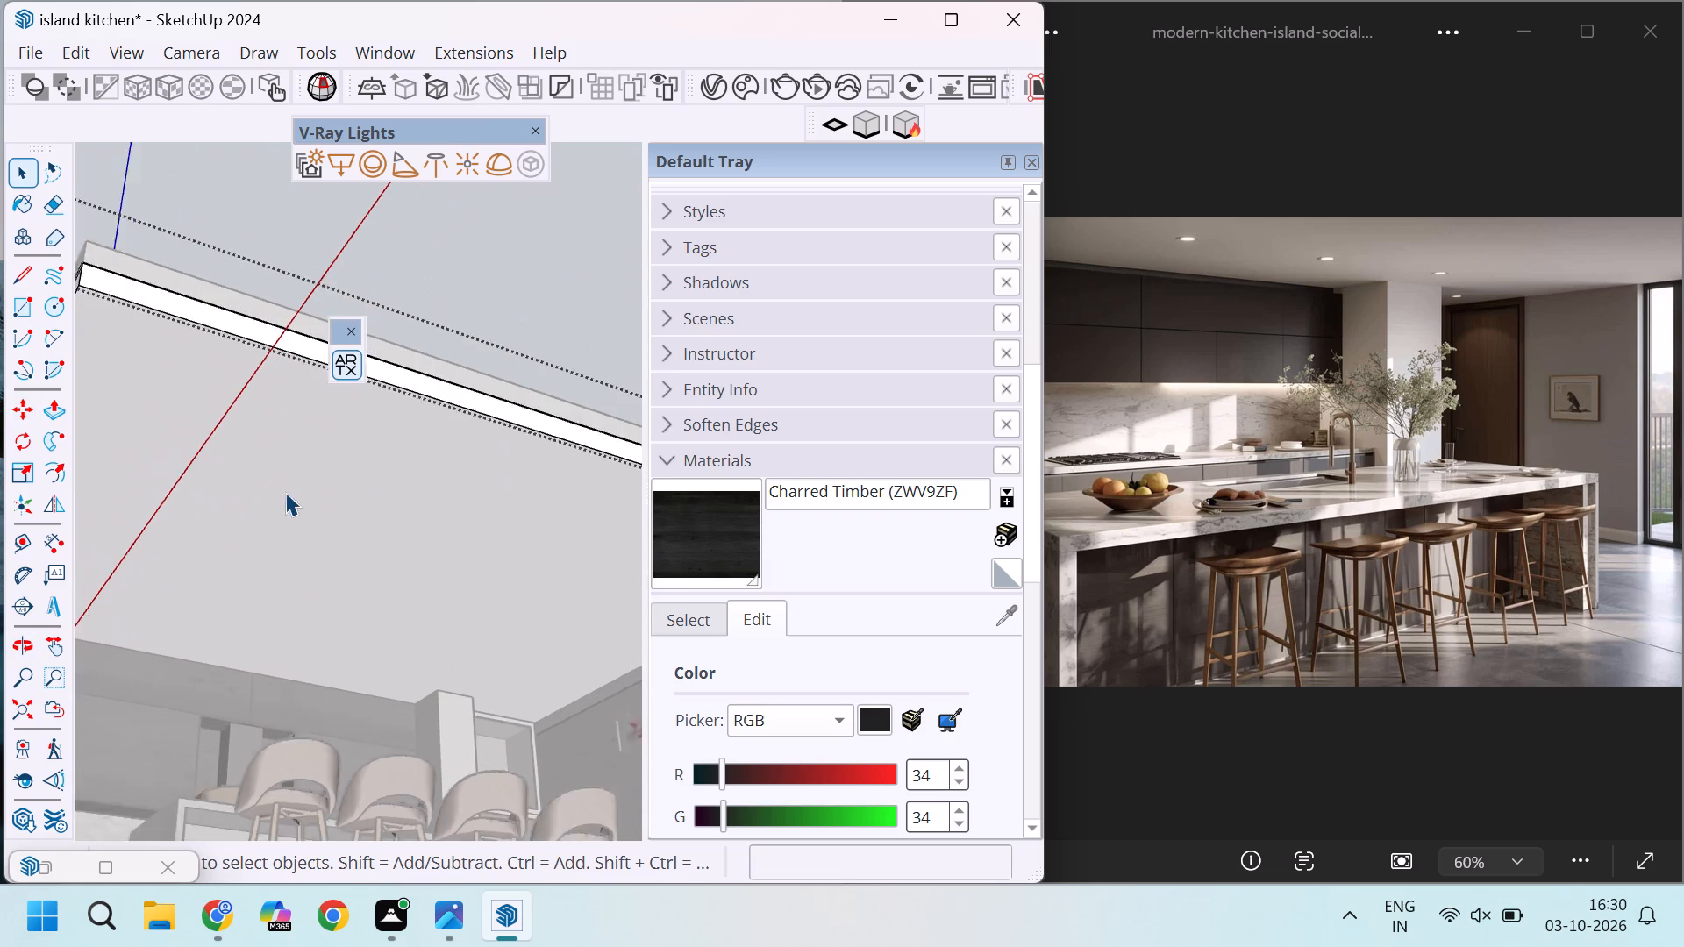
scroll(367, 556, up, 2)
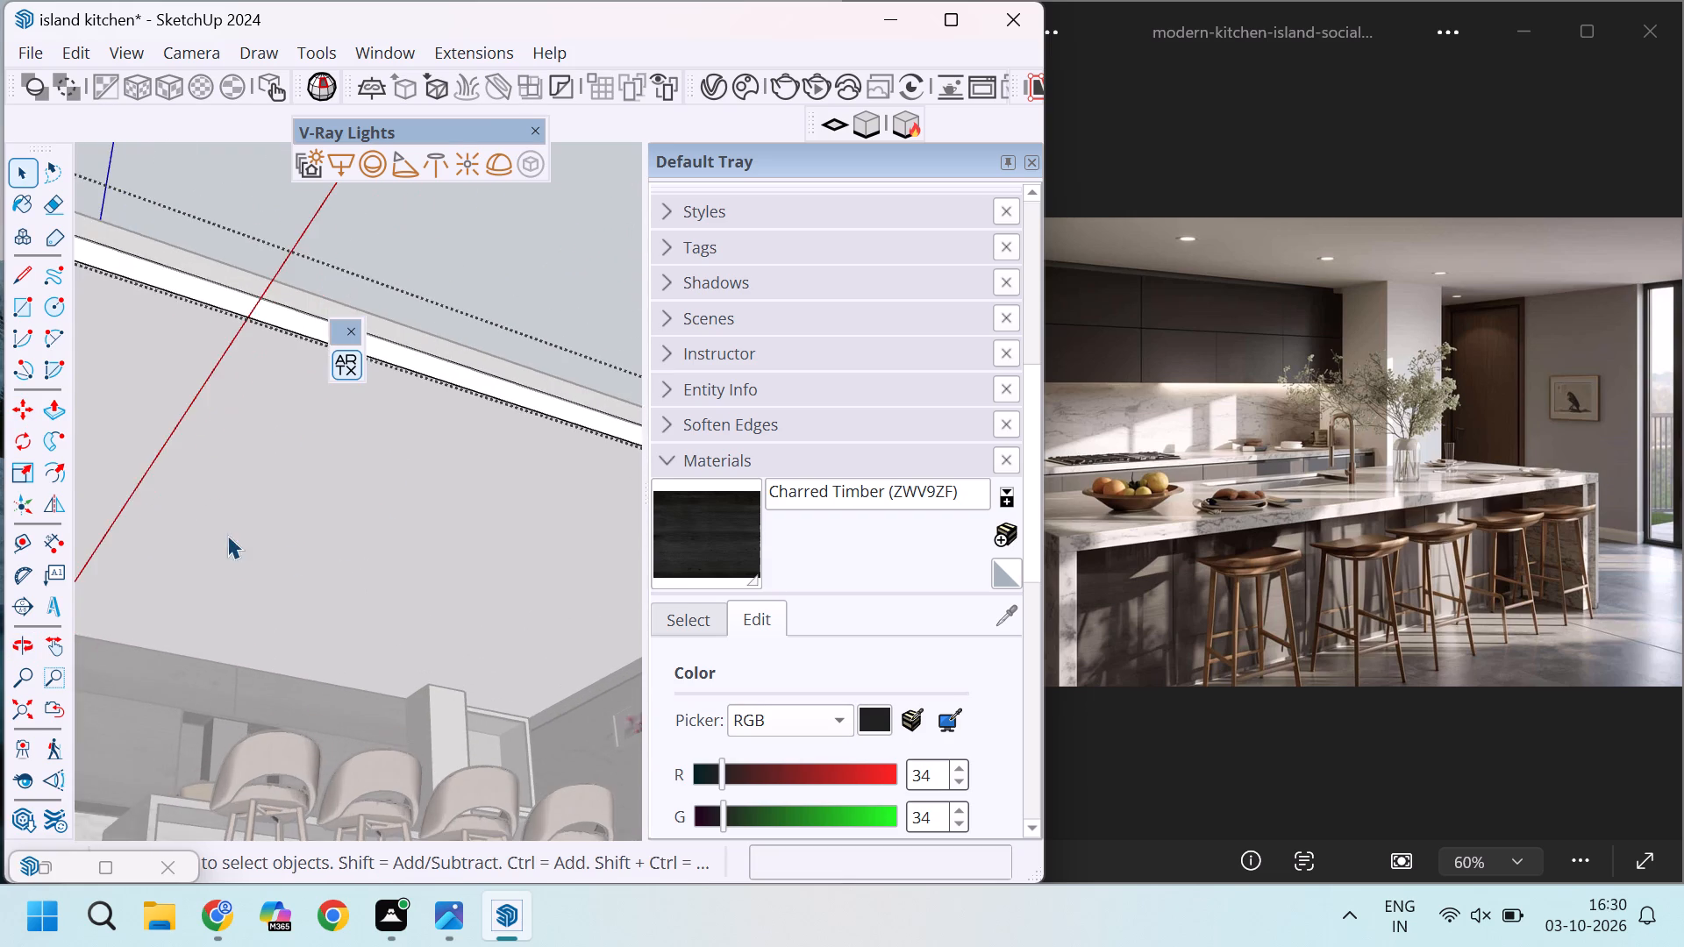
scroll(227, 535, down, 3)
scroll(317, 523, down, 3)
scroll(331, 509, up, 3)
key(t)
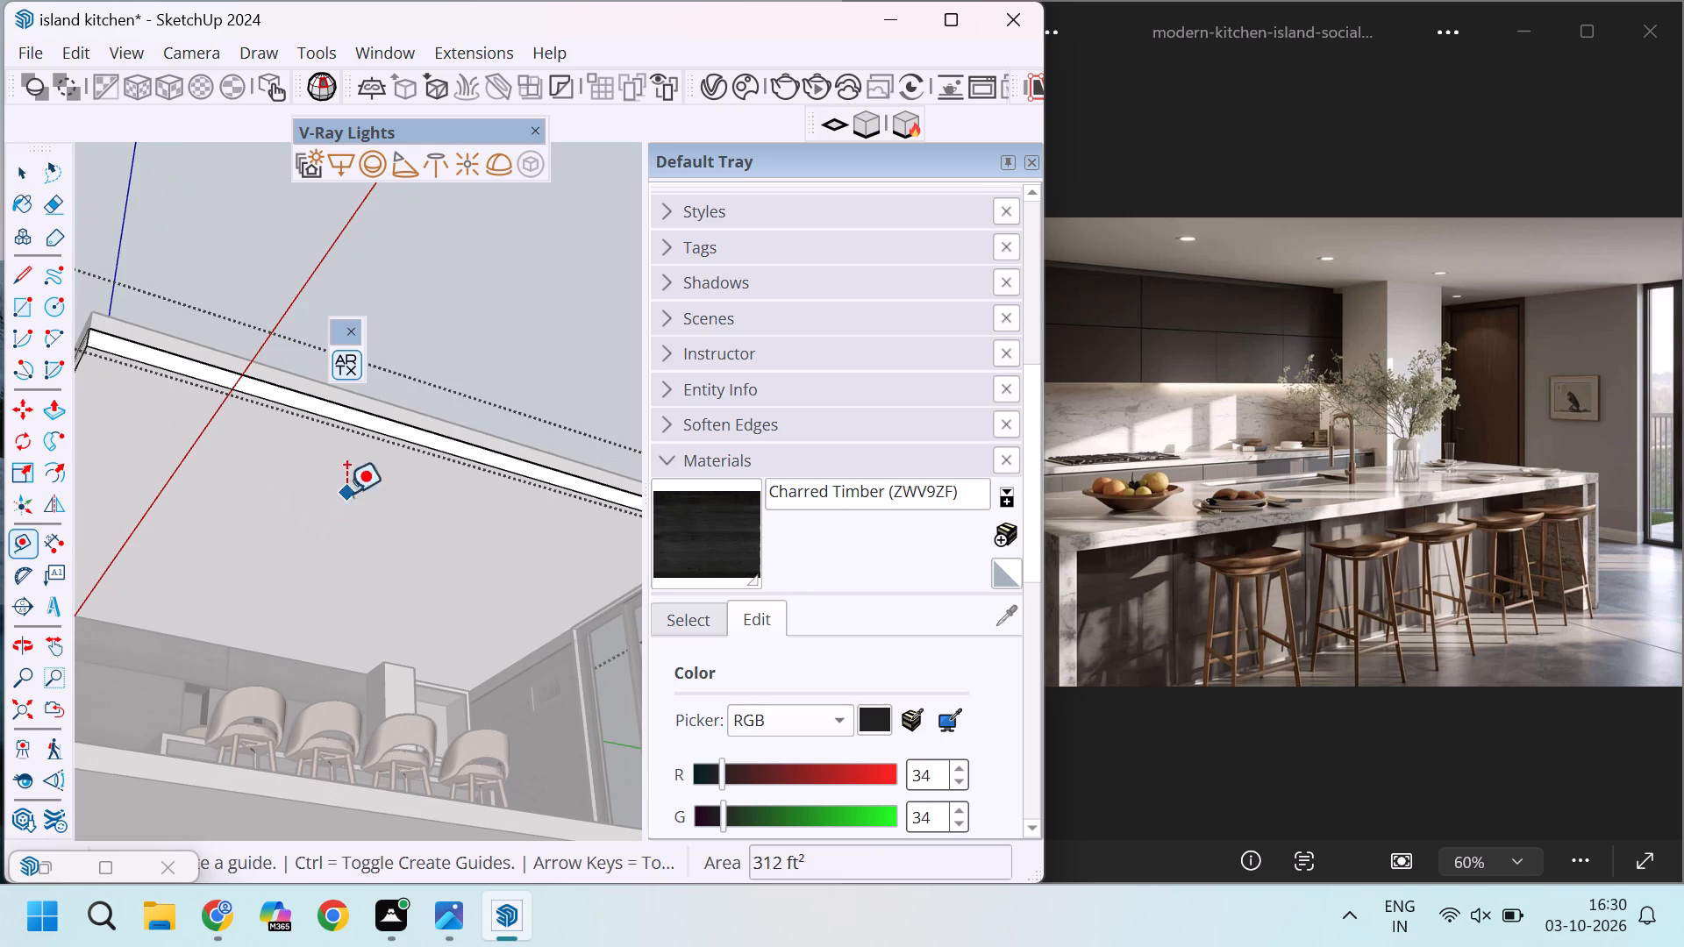
scroll(381, 670, up, 4)
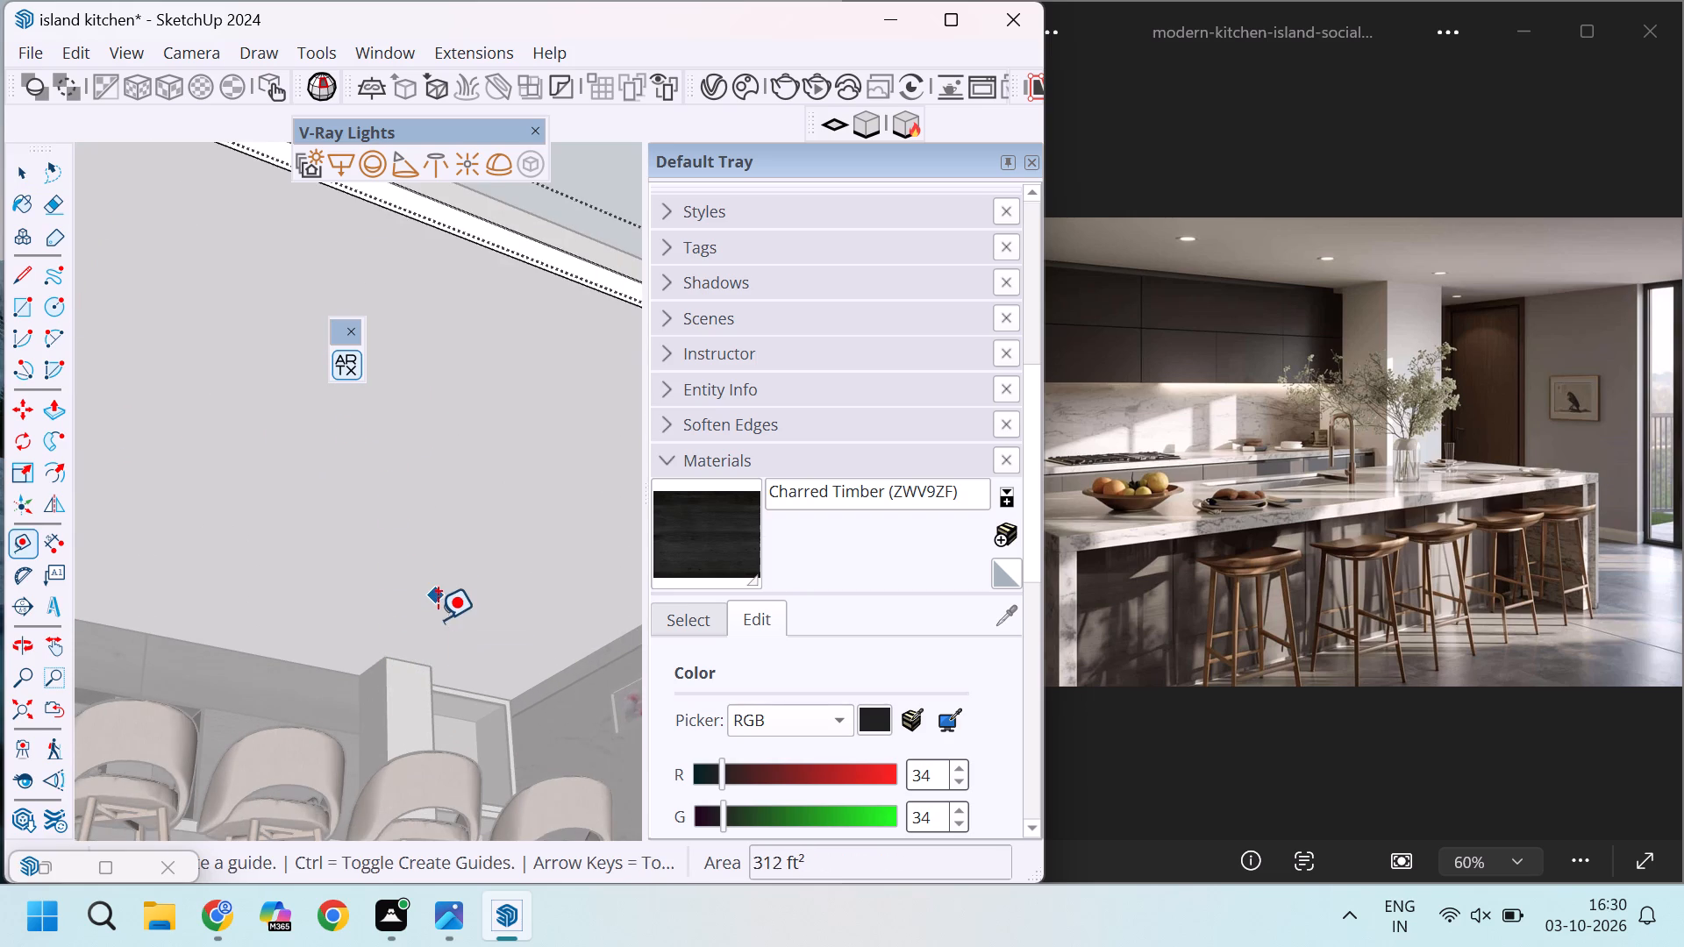
scroll(402, 666, up, 6)
click(409, 665)
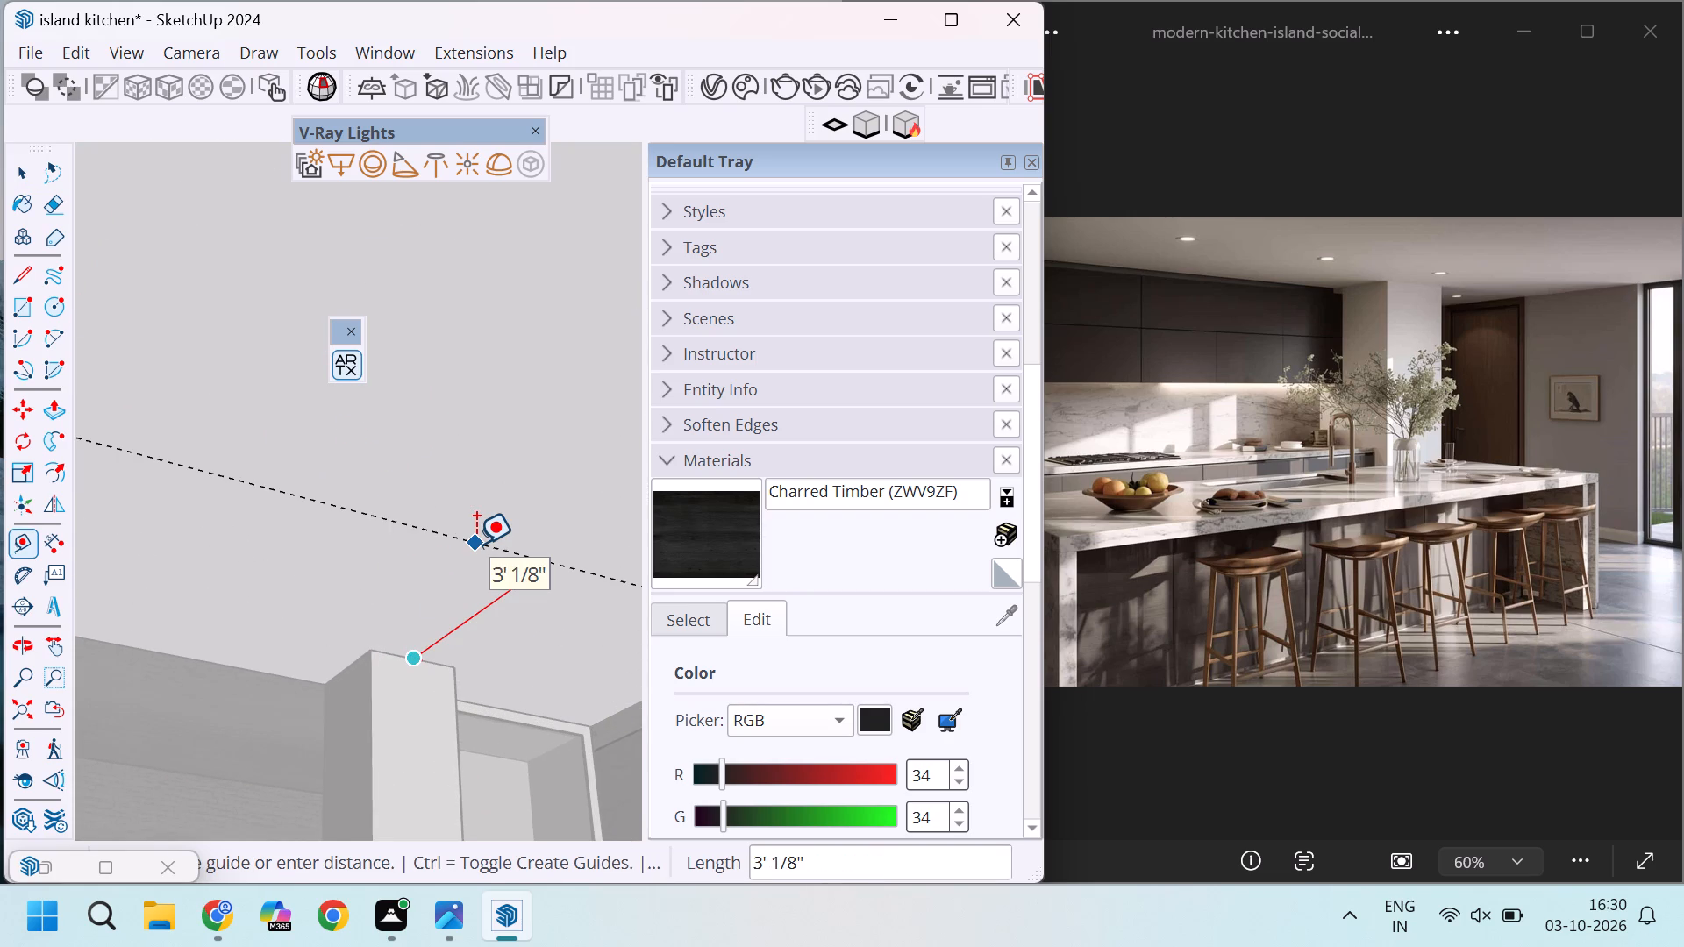
text(1')
key(Return)
scroll(275, 432, down, 17)
scroll(387, 325, up, 3)
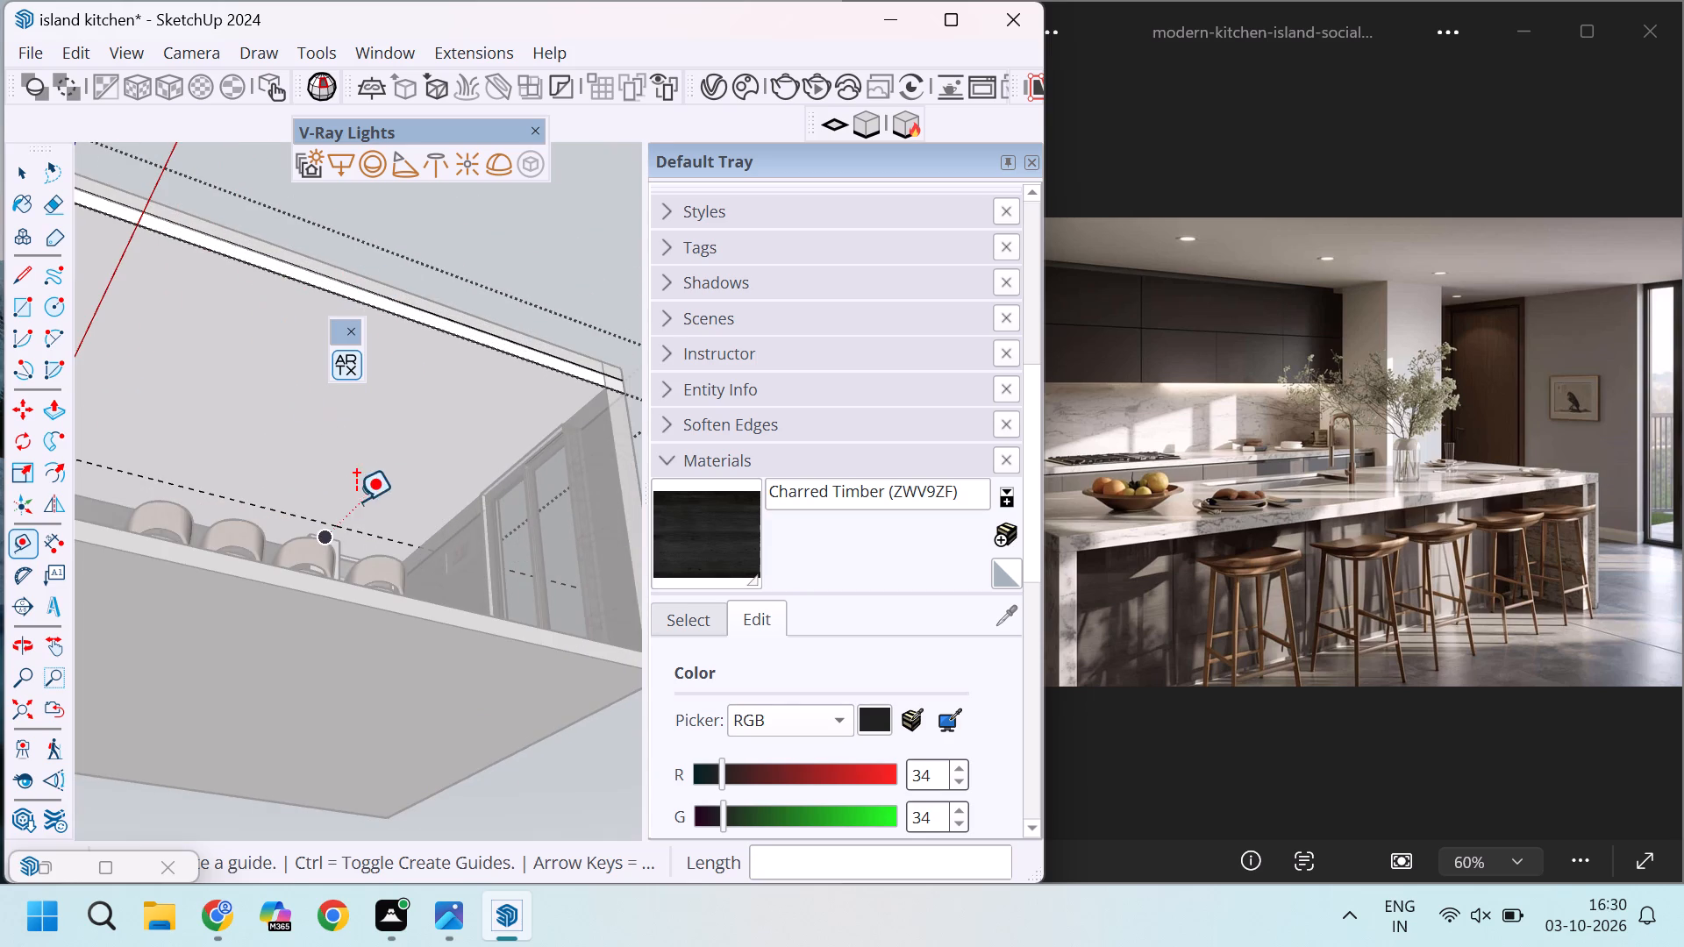
Place a guide 9" inward from the lower ceiling slab's long open edge on the stool side.
middle_drag(356, 501, 510, 681)
scroll(399, 626, down, 5)
middle_drag(364, 652, 499, 723)
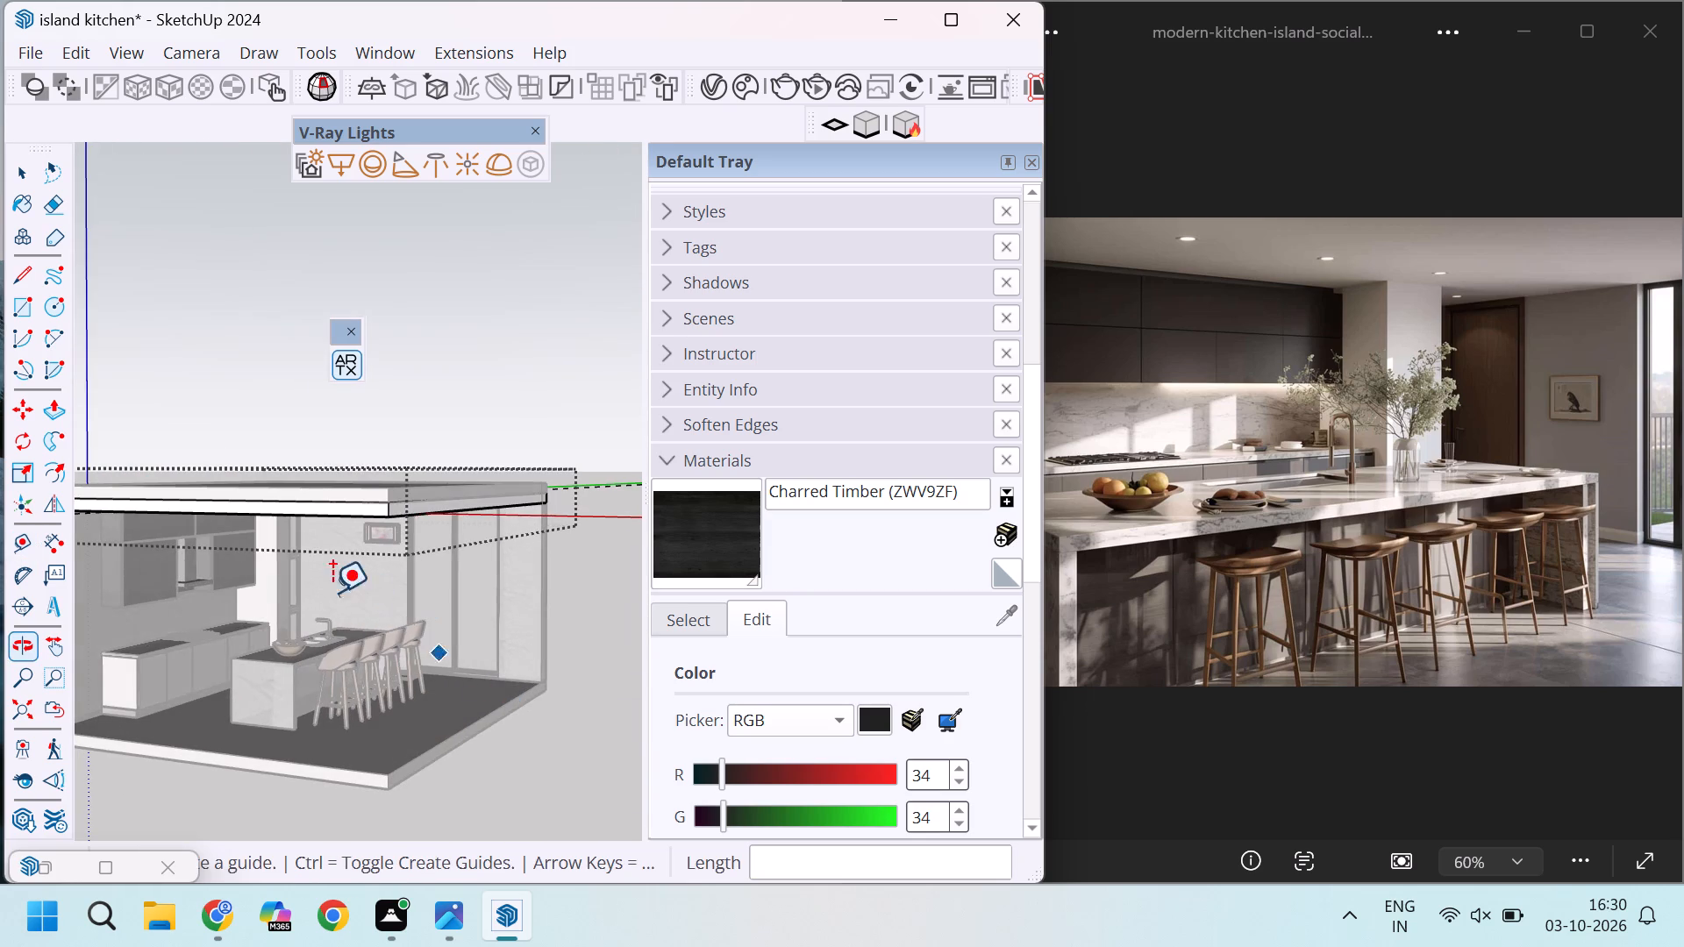
middle_drag(266, 620, 467, 615)
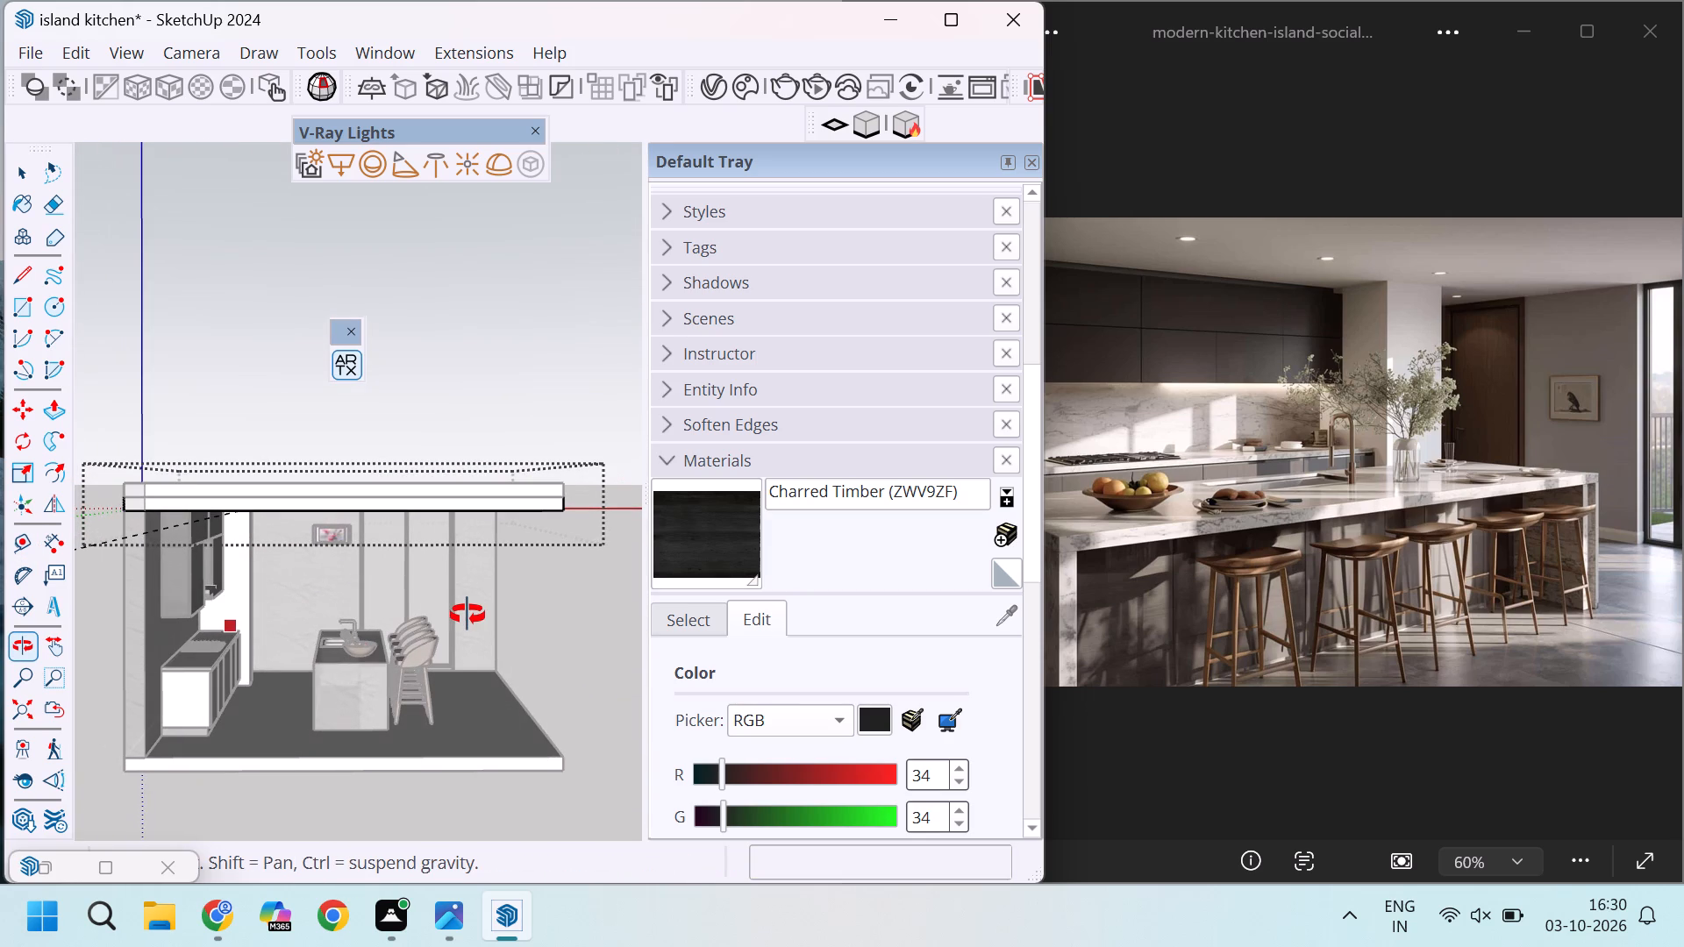
middle_drag(467, 615, 467, 482)
scroll(506, 461, up, 11)
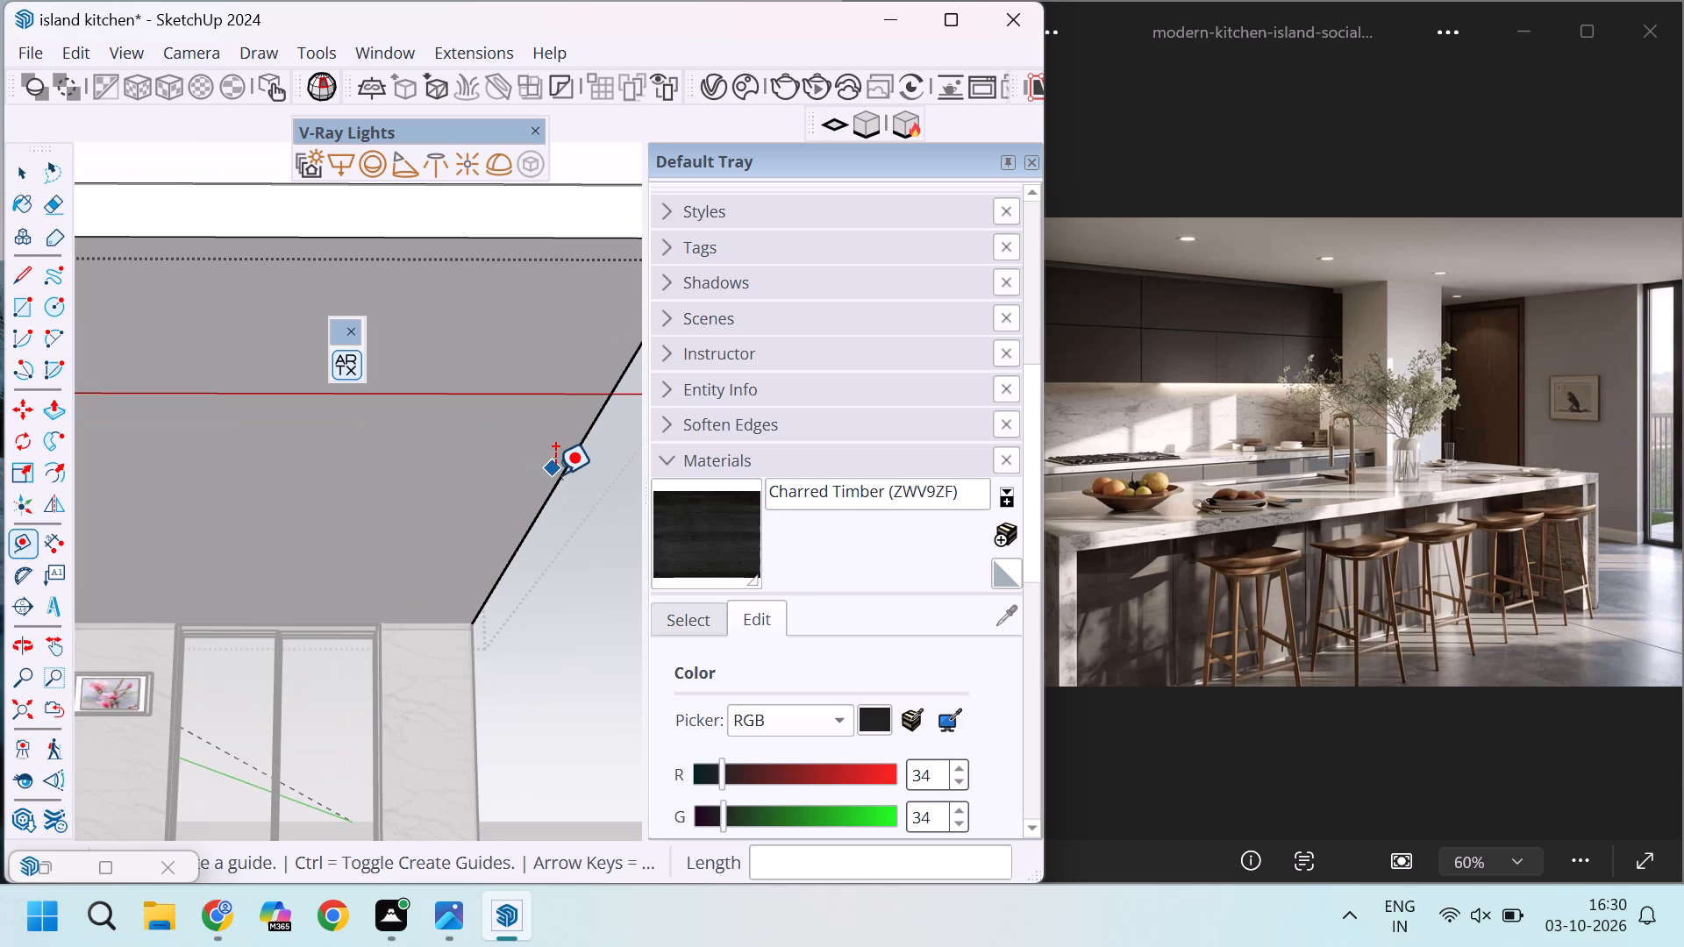
click(557, 480)
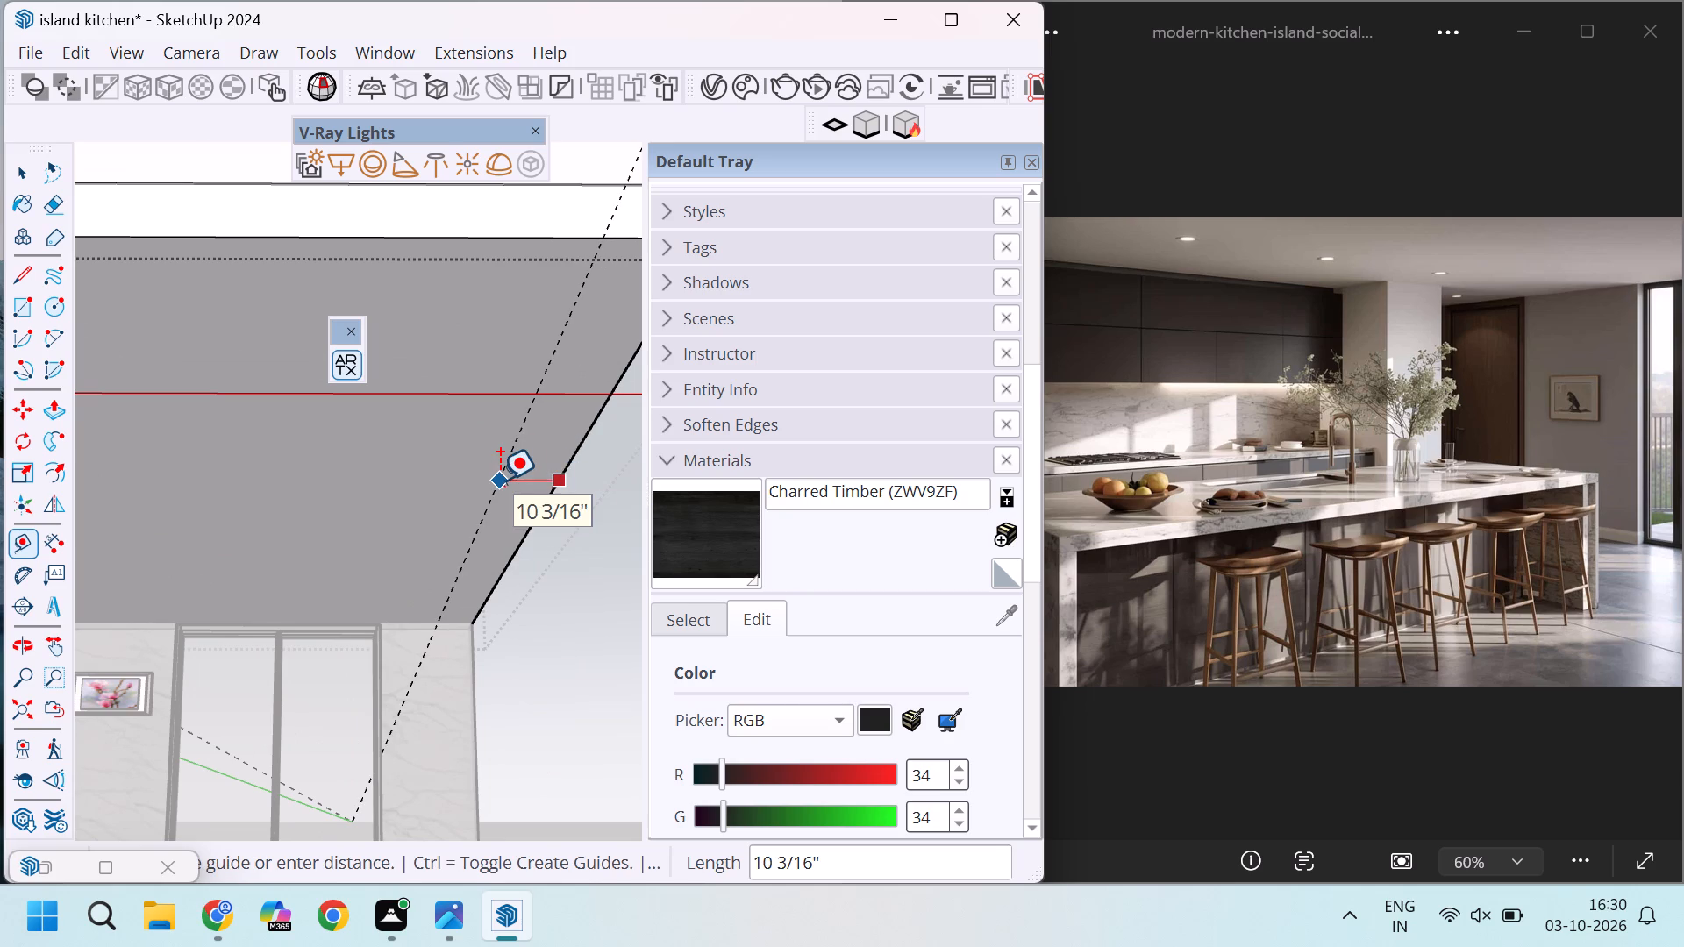
key(9)
key(Return)
Place a second parallel guide 1' further inward from the 9" guide on the ceiling's underside.
click(507, 470)
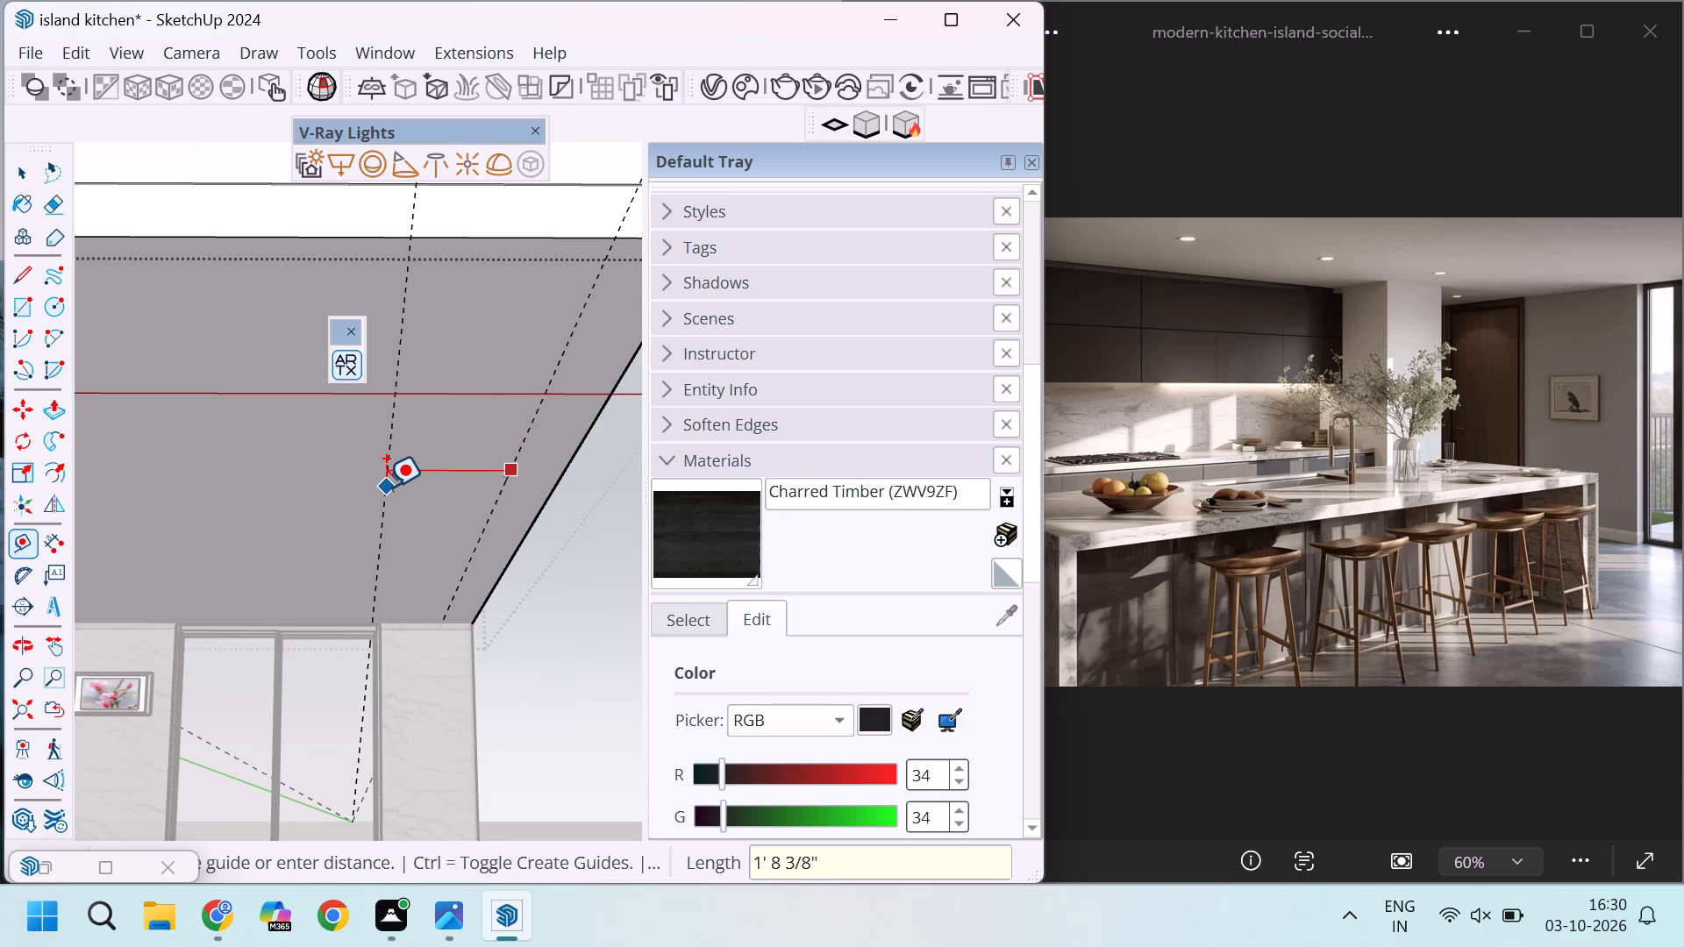
text(1')
key(Return)
Start a guide inward from the lower ceiling slab's short edge opposite the sliding-door wall.
scroll(465, 481, down, 4)
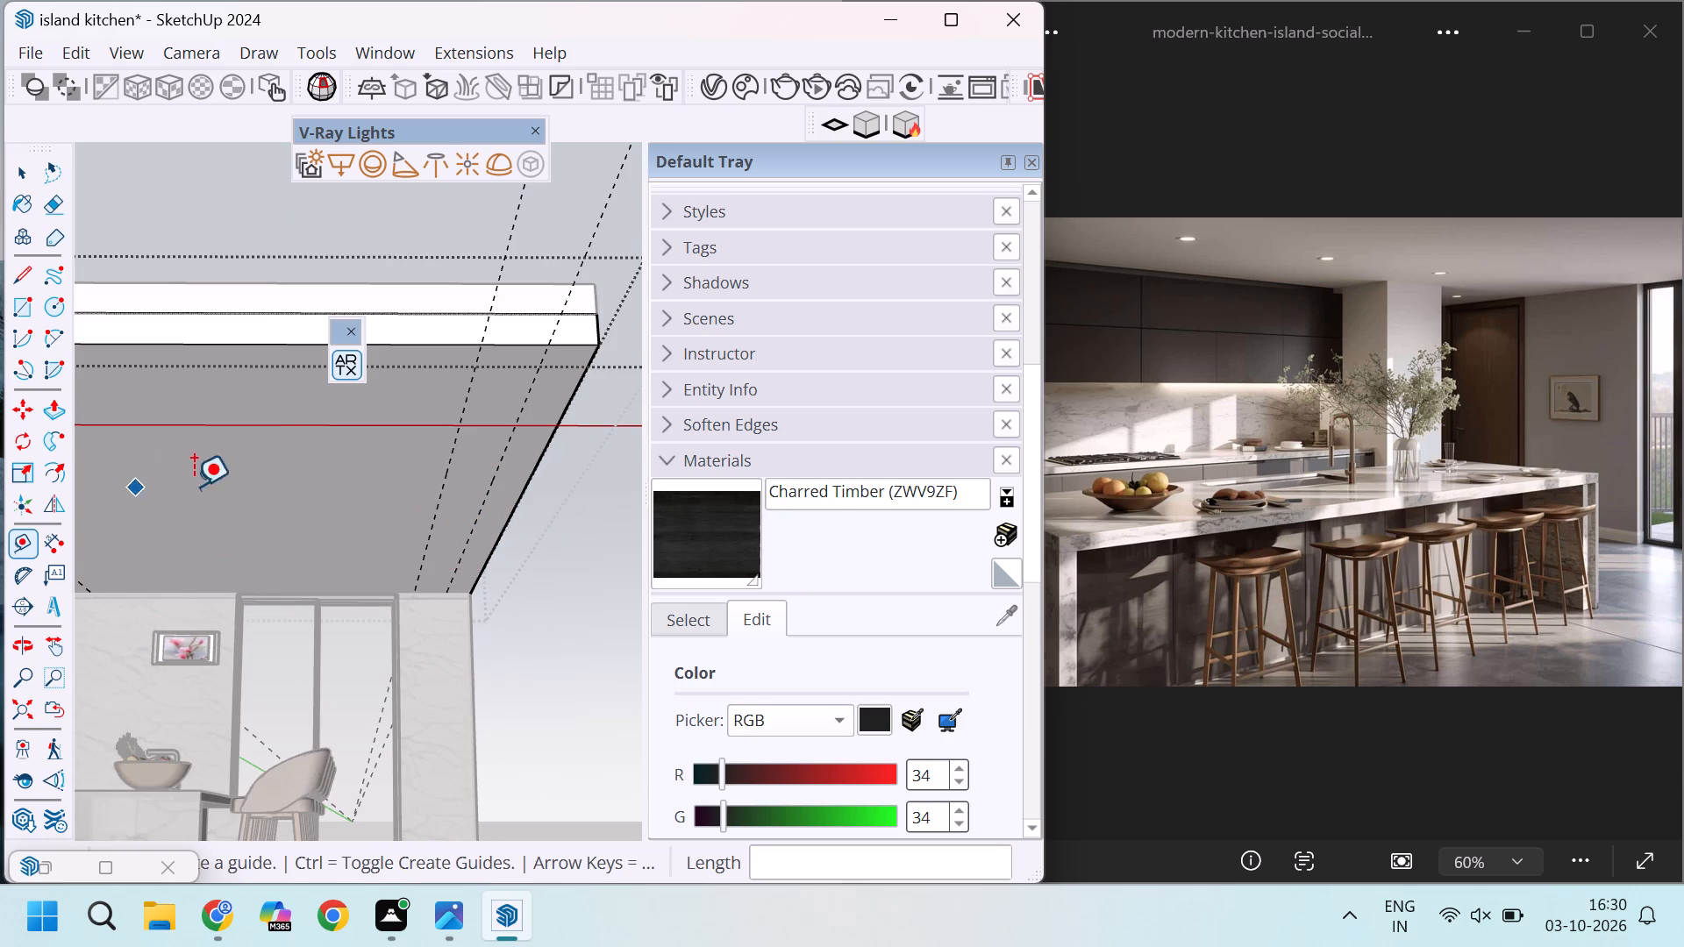
scroll(290, 455, down, 10)
middle_drag(365, 509, 366, 510)
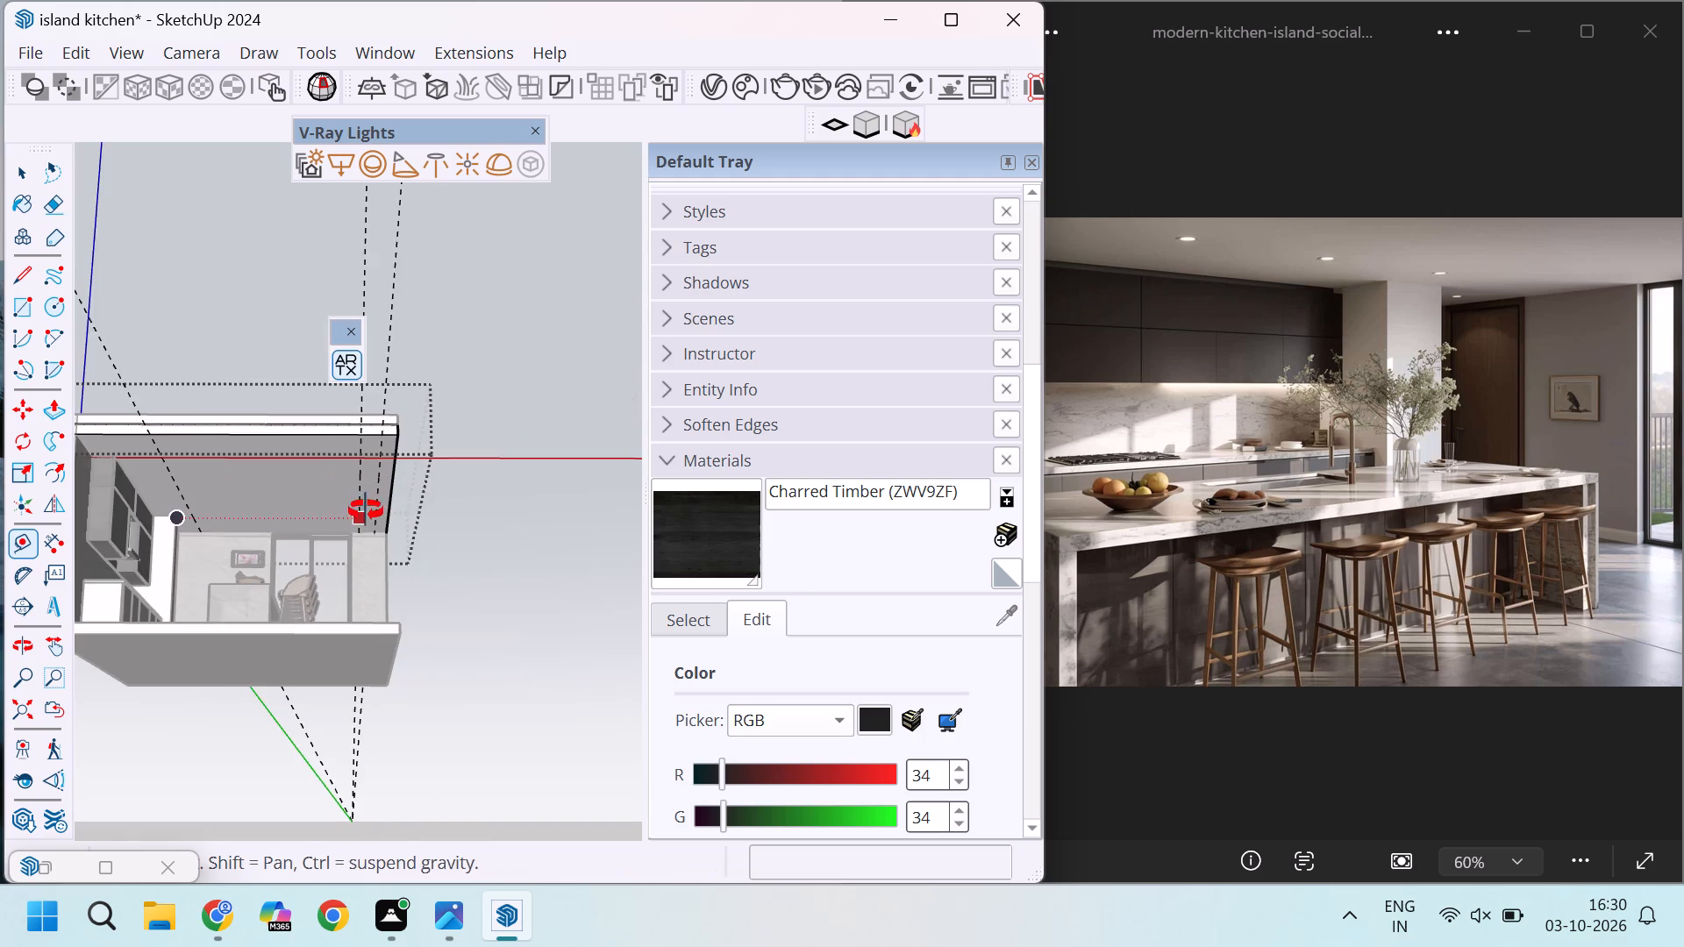
middle_drag(366, 510, 169, 558)
scroll(267, 552, down, 10)
middle_drag(307, 558, 0, 663)
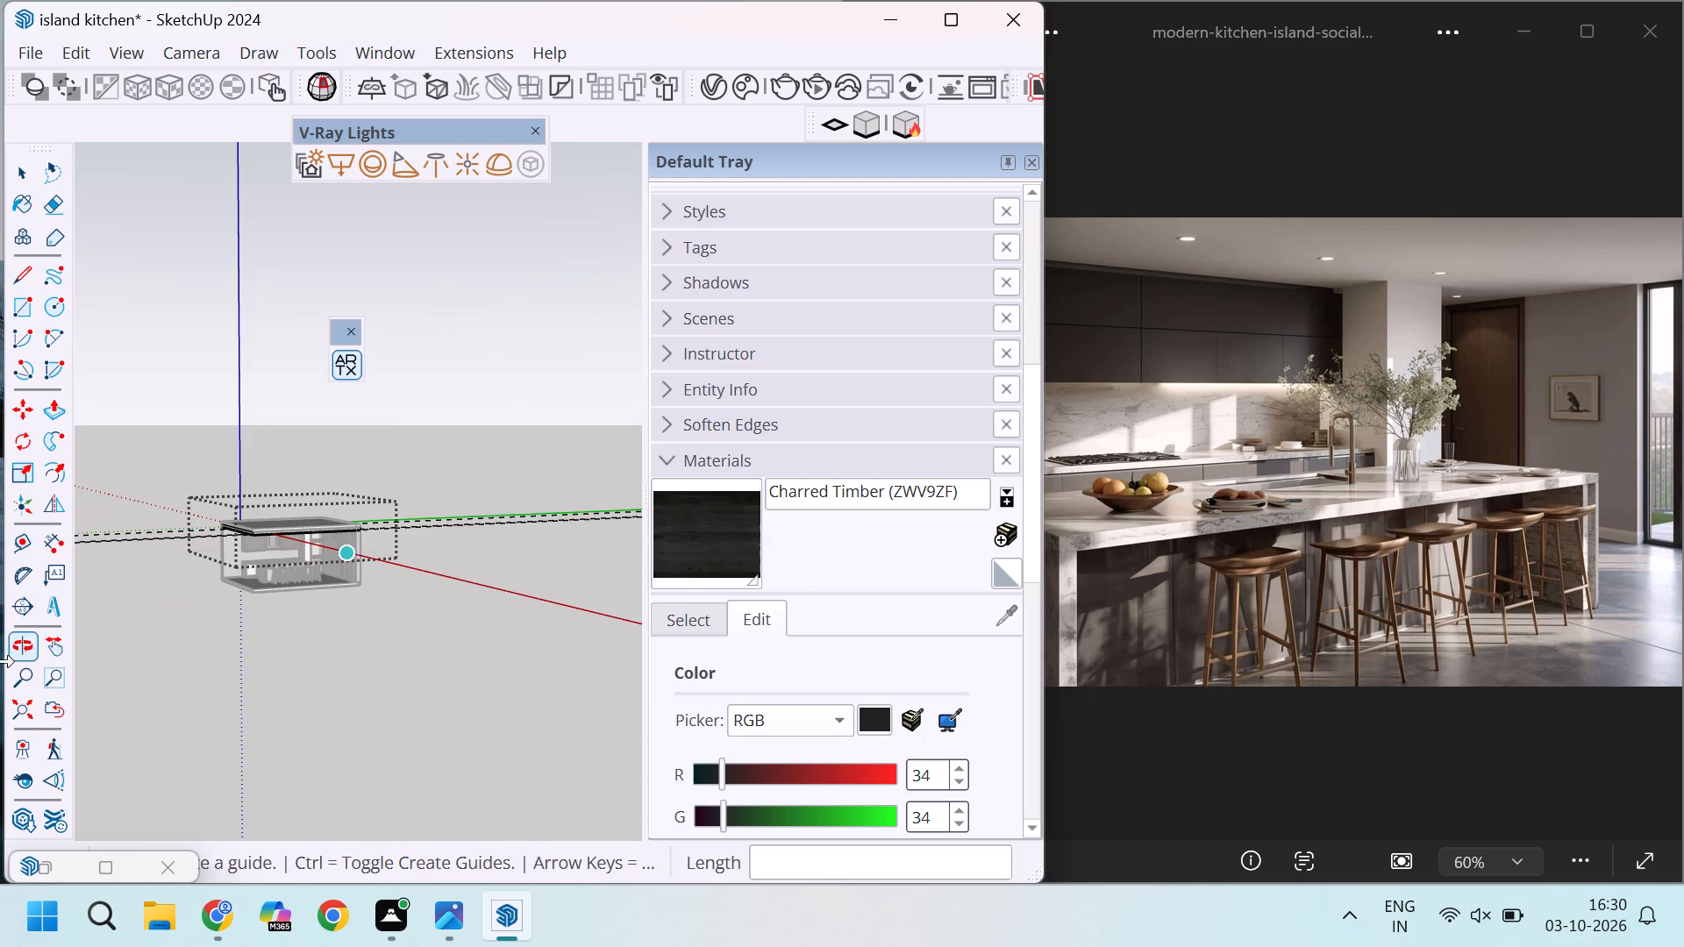
scroll(298, 556, up, 10)
scroll(295, 661, up, 6)
middle_drag(281, 632, 260, 604)
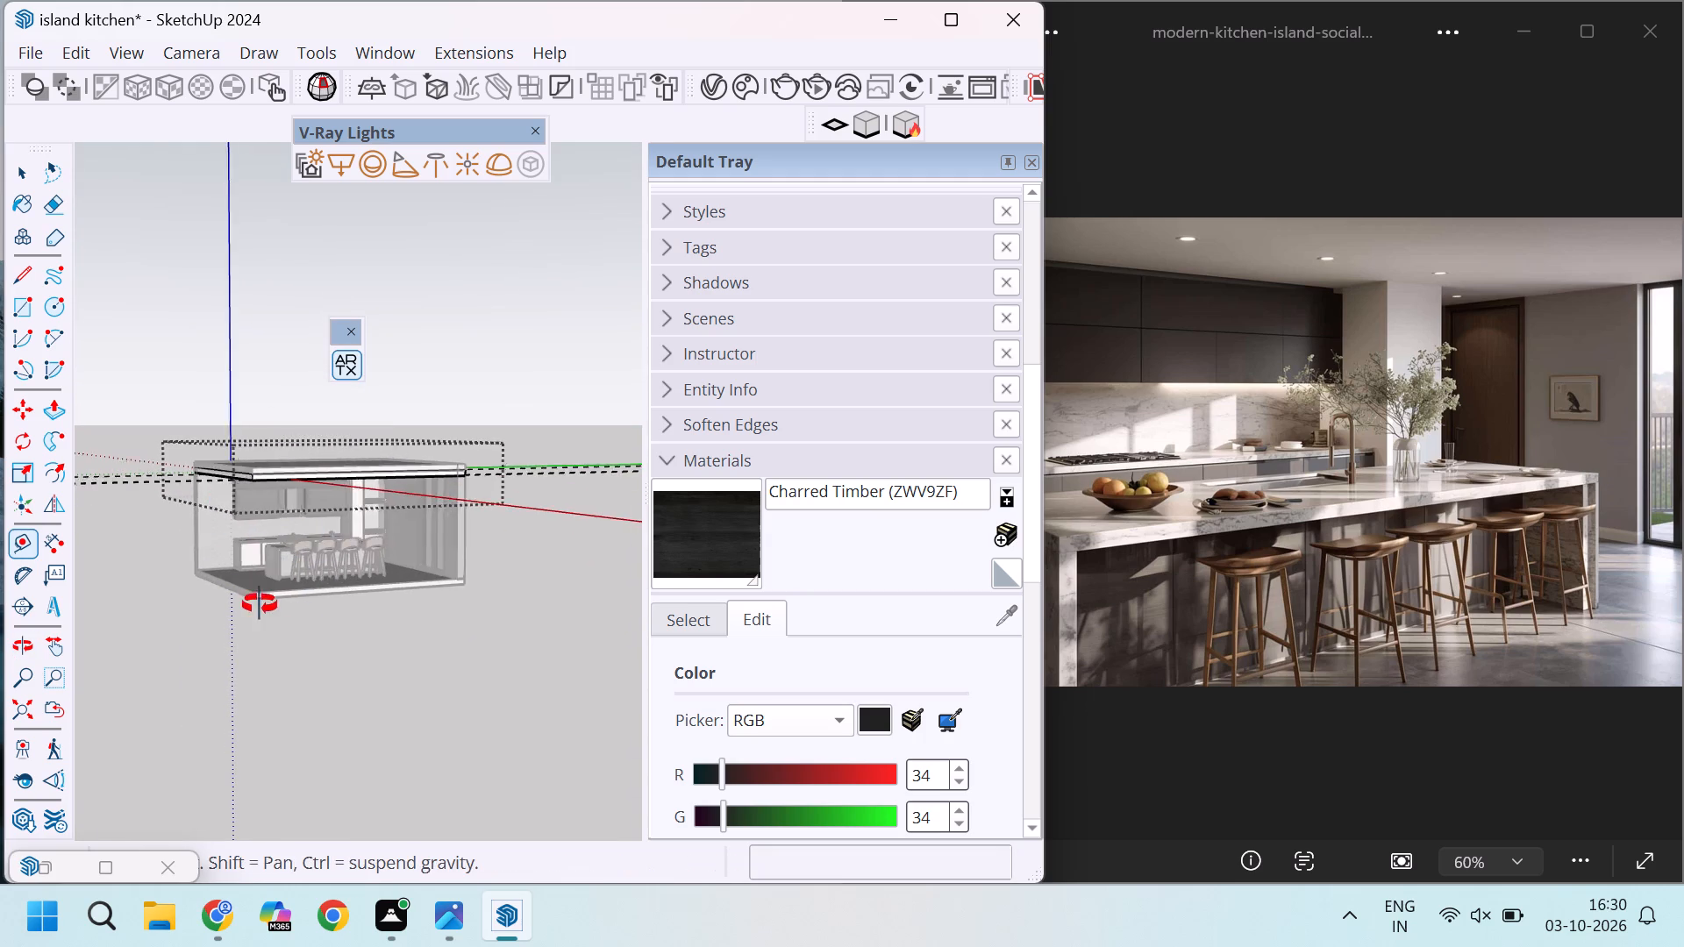
middle_drag(260, 604, 211, 371)
scroll(227, 417, up, 12)
middle_drag(270, 512, 214, 510)
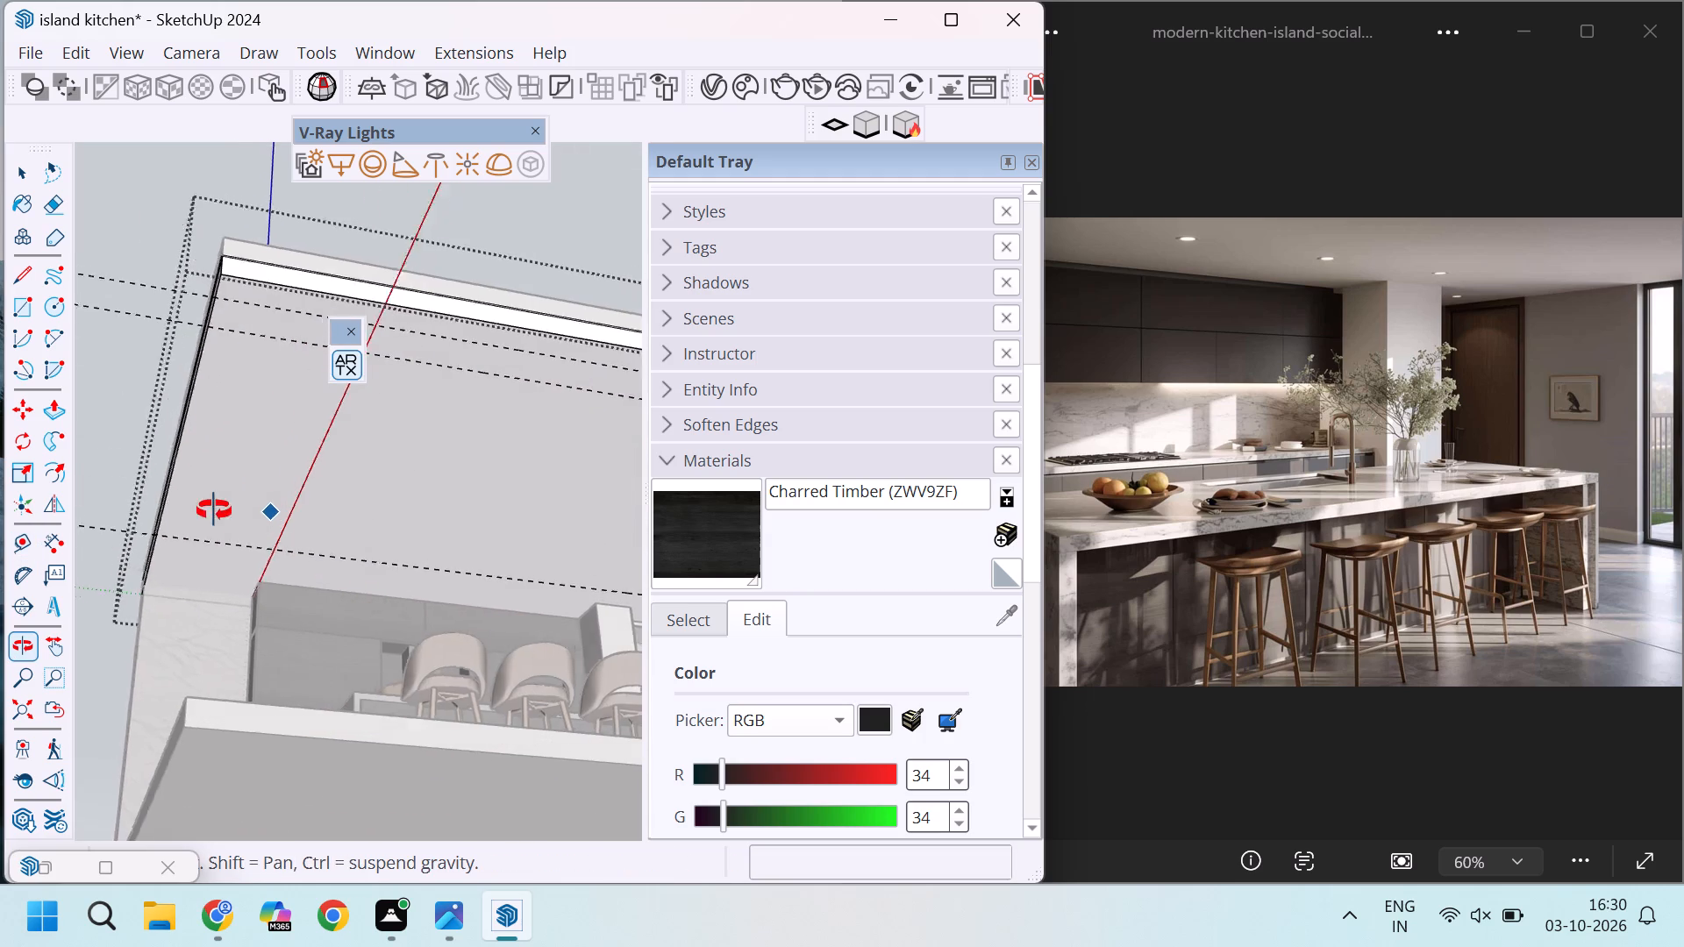
middle_drag(214, 510, 172, 415)
scroll(168, 403, up, 5)
click(145, 382)
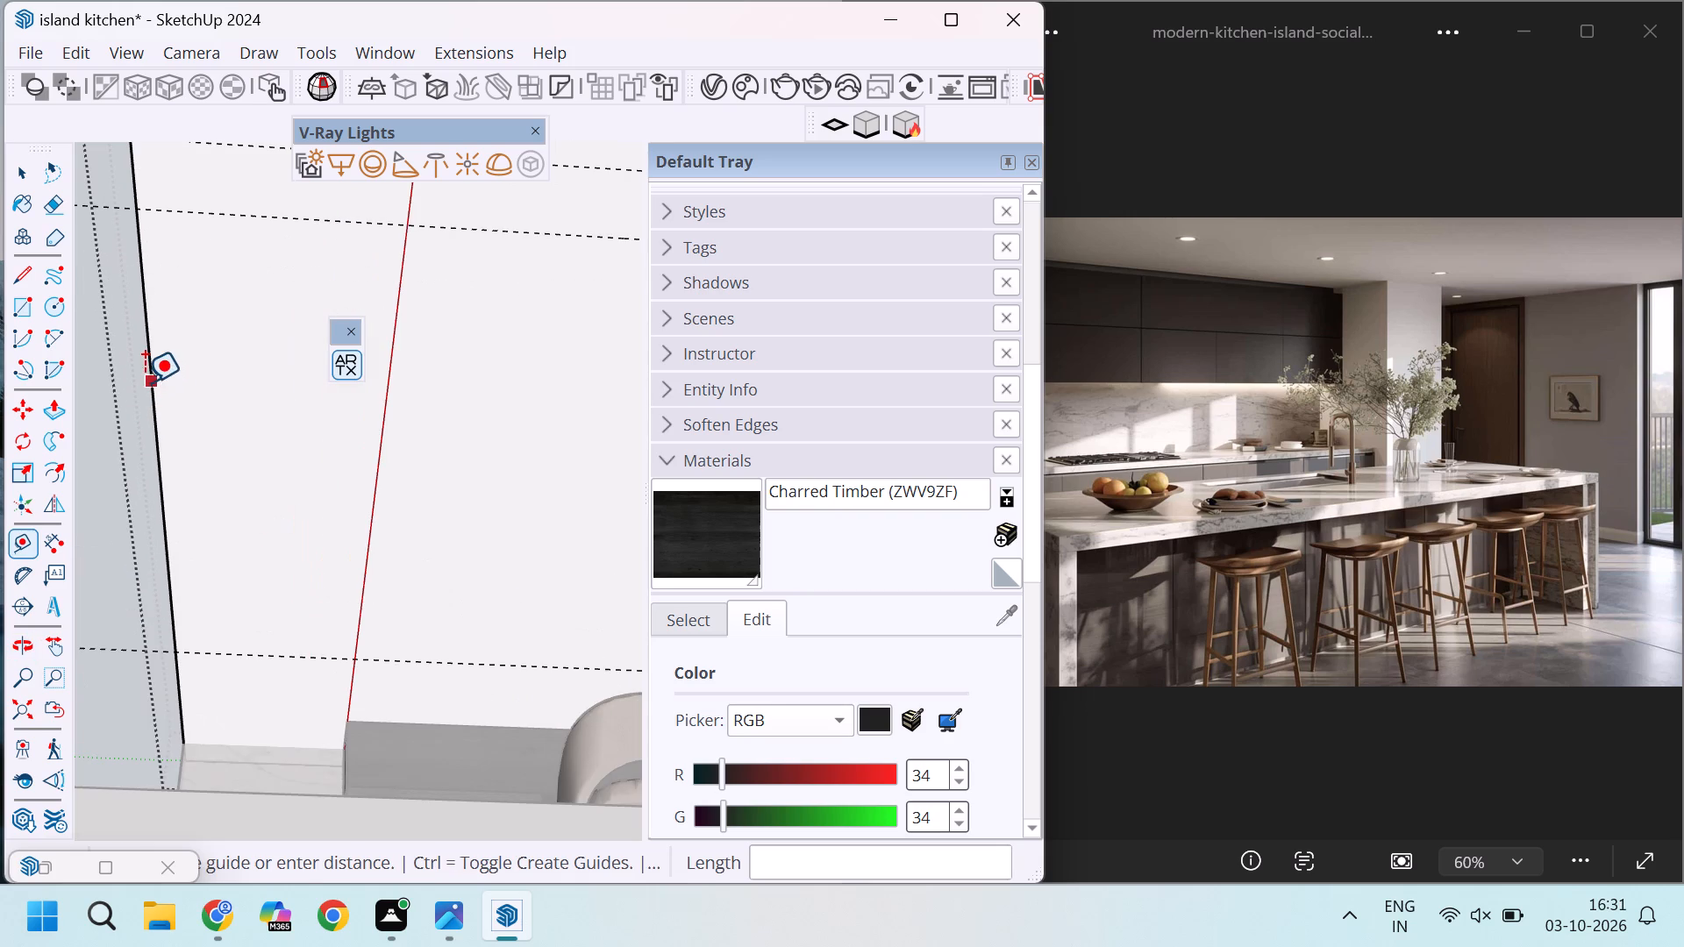
scroll(233, 413, down, 5)
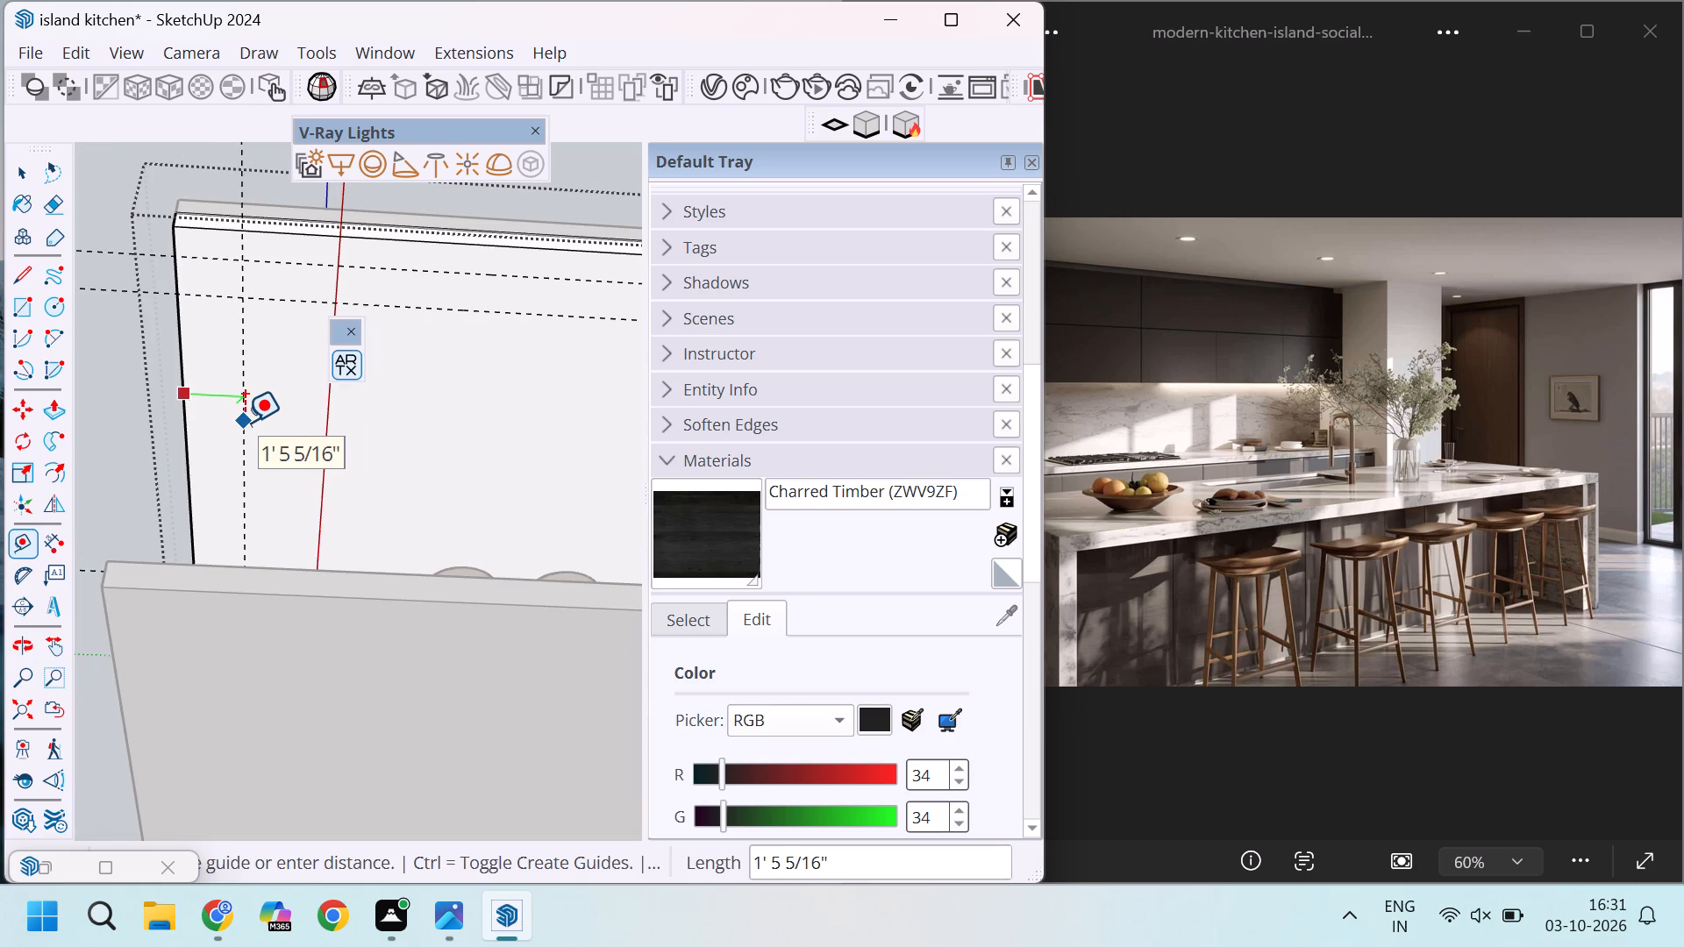
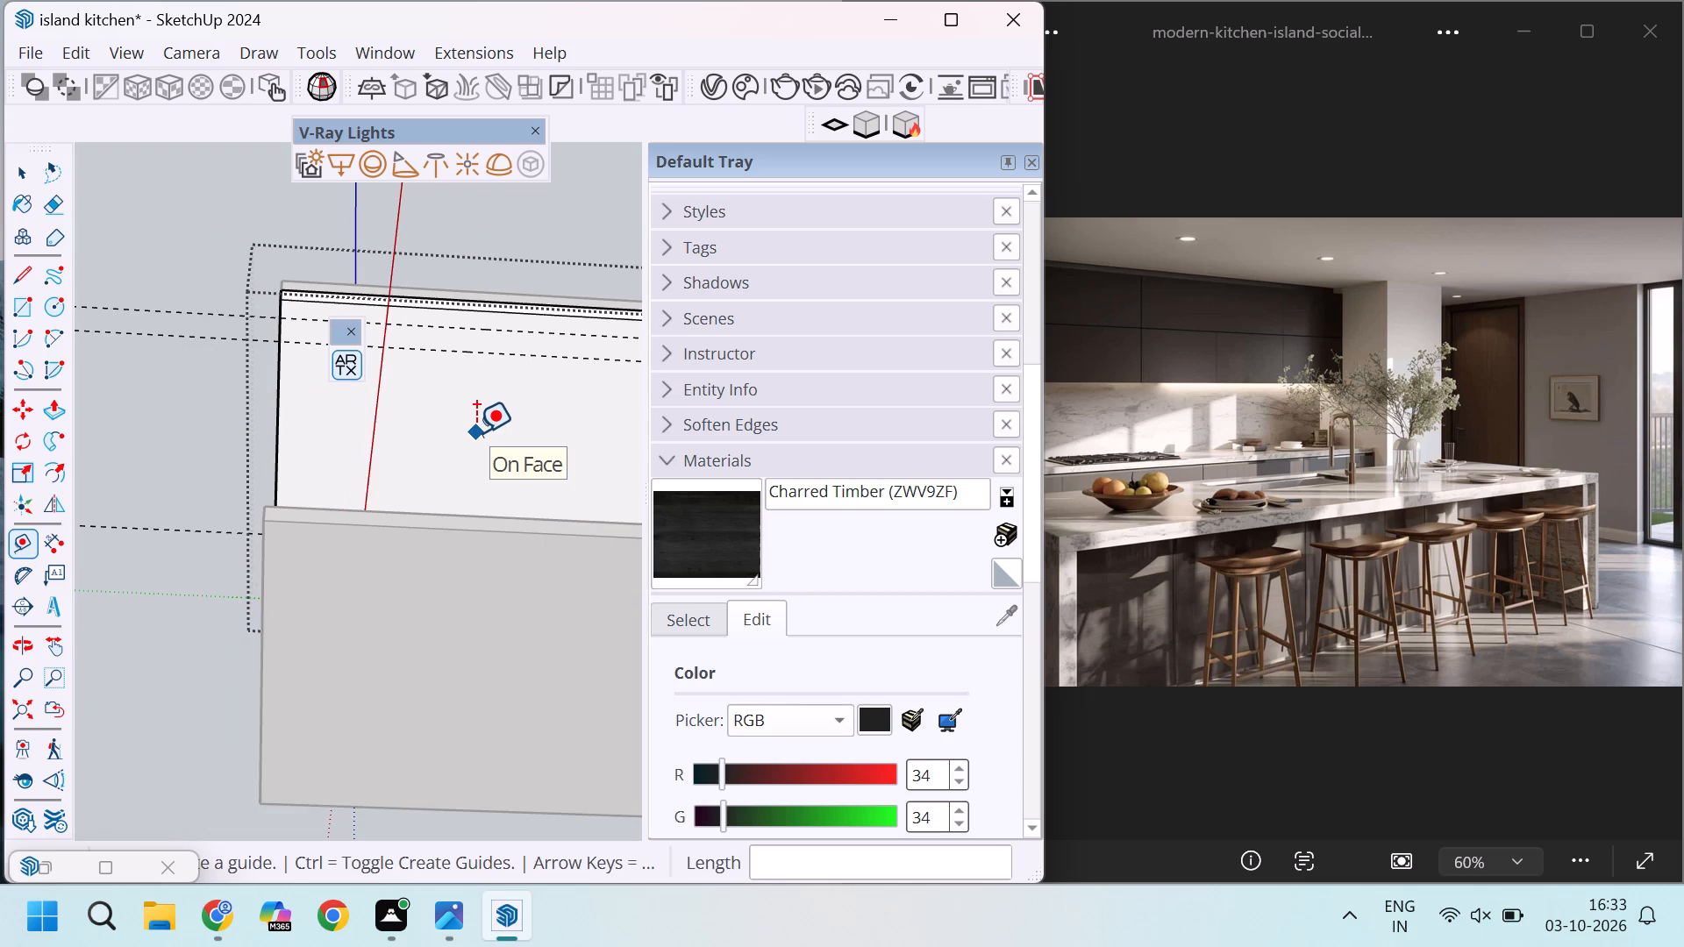
Start a guide parallel to the lower ceiling slab's short edge opposite the sliding-door wall, from that edge's midpoint.
scroll(389, 419, down, 5)
scroll(318, 411, down, 4)
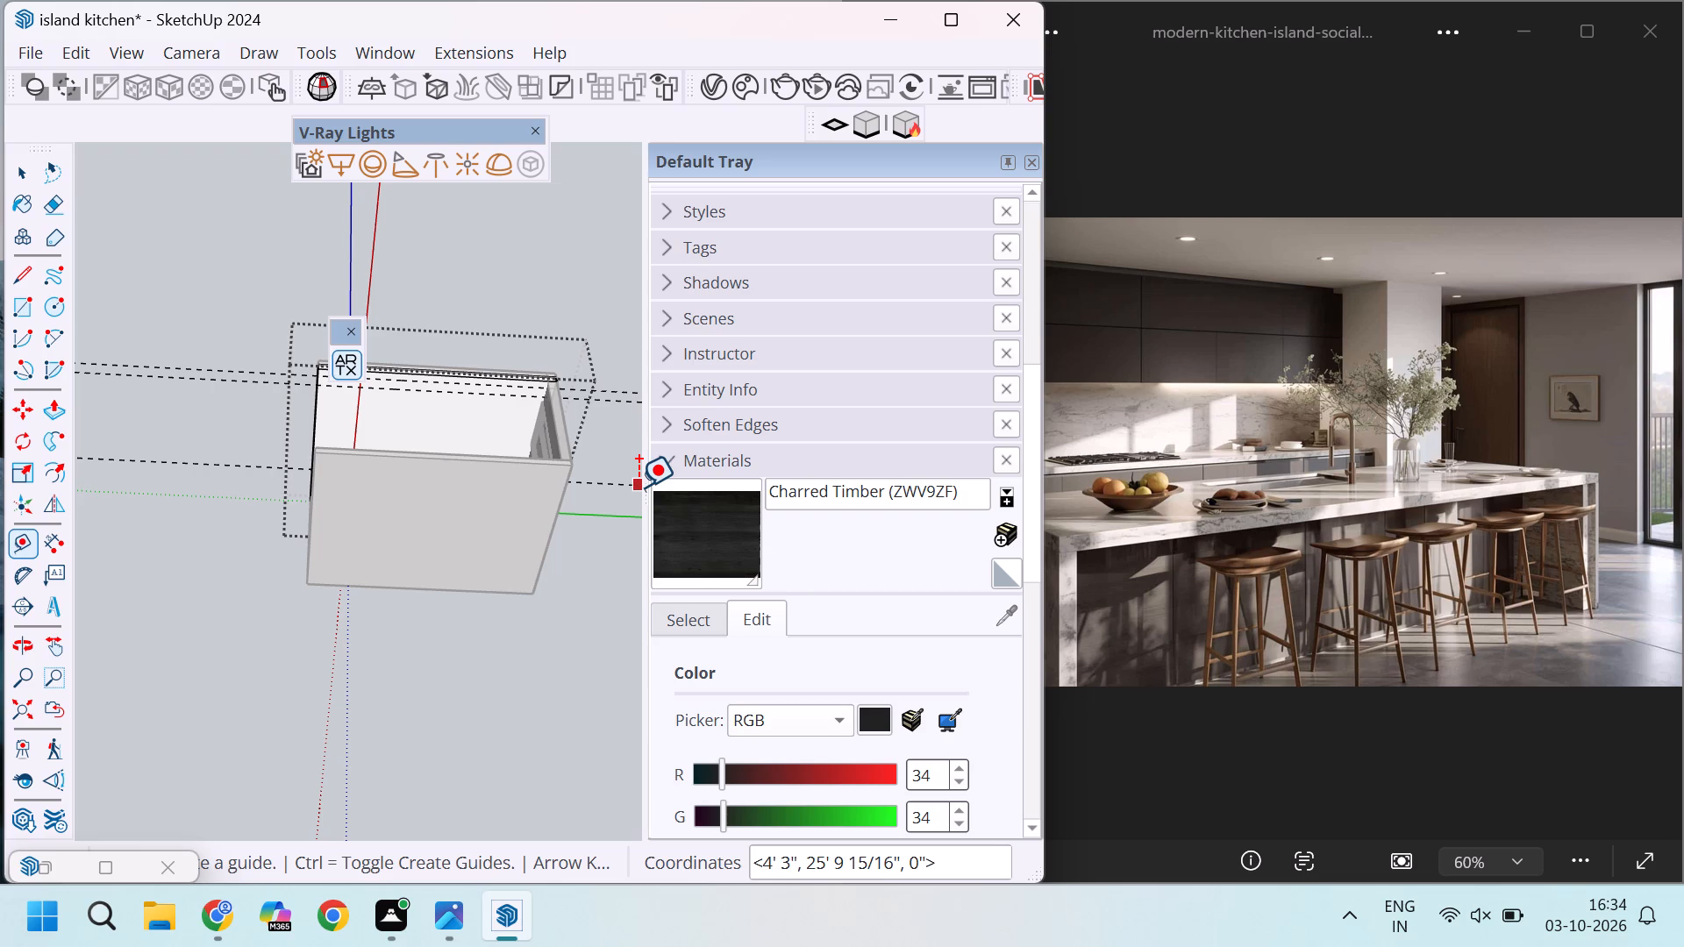
middle_drag(426, 415, 442, 561)
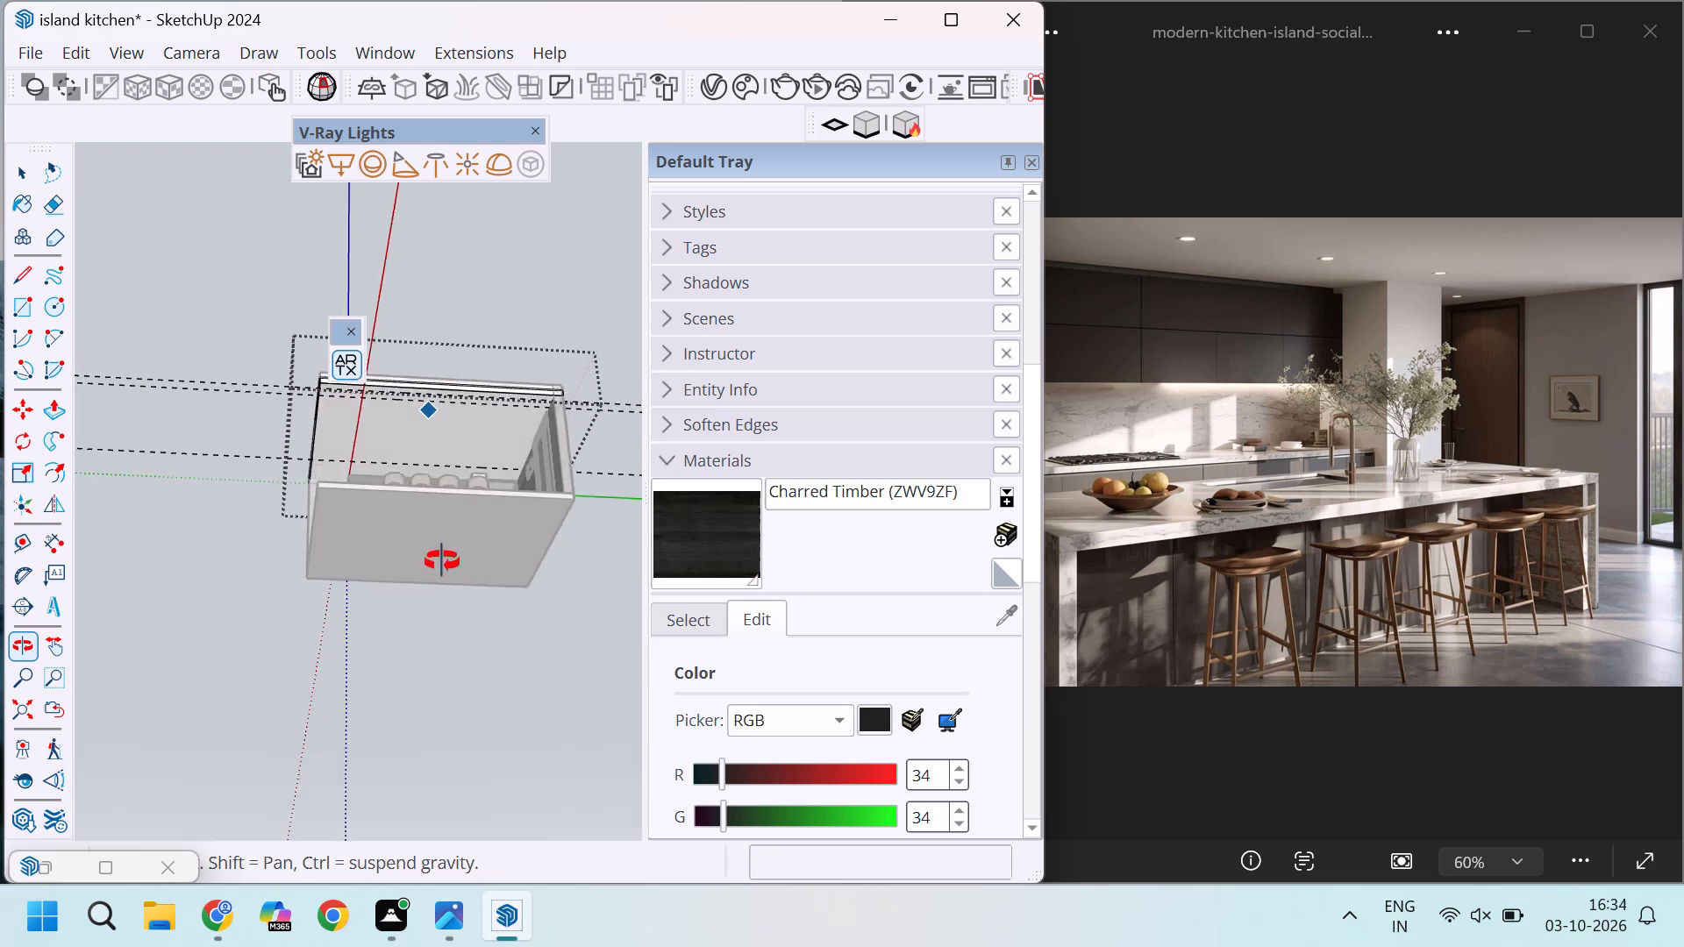
middle_drag(442, 561, 467, 416)
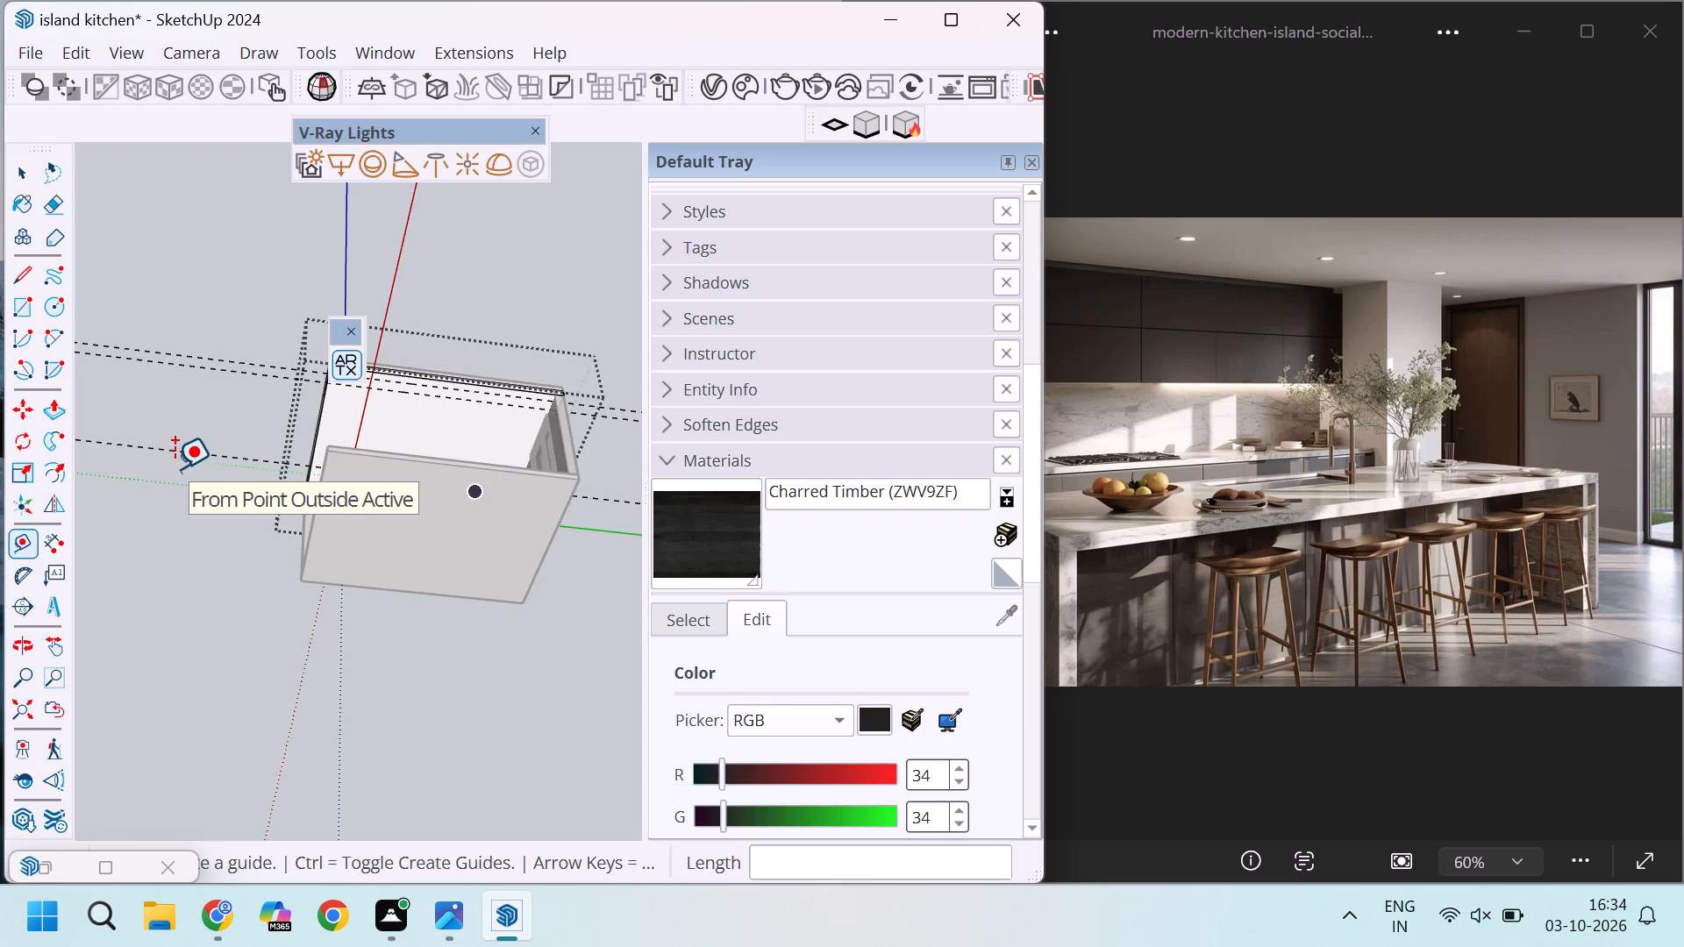
scroll(175, 468, up, 2)
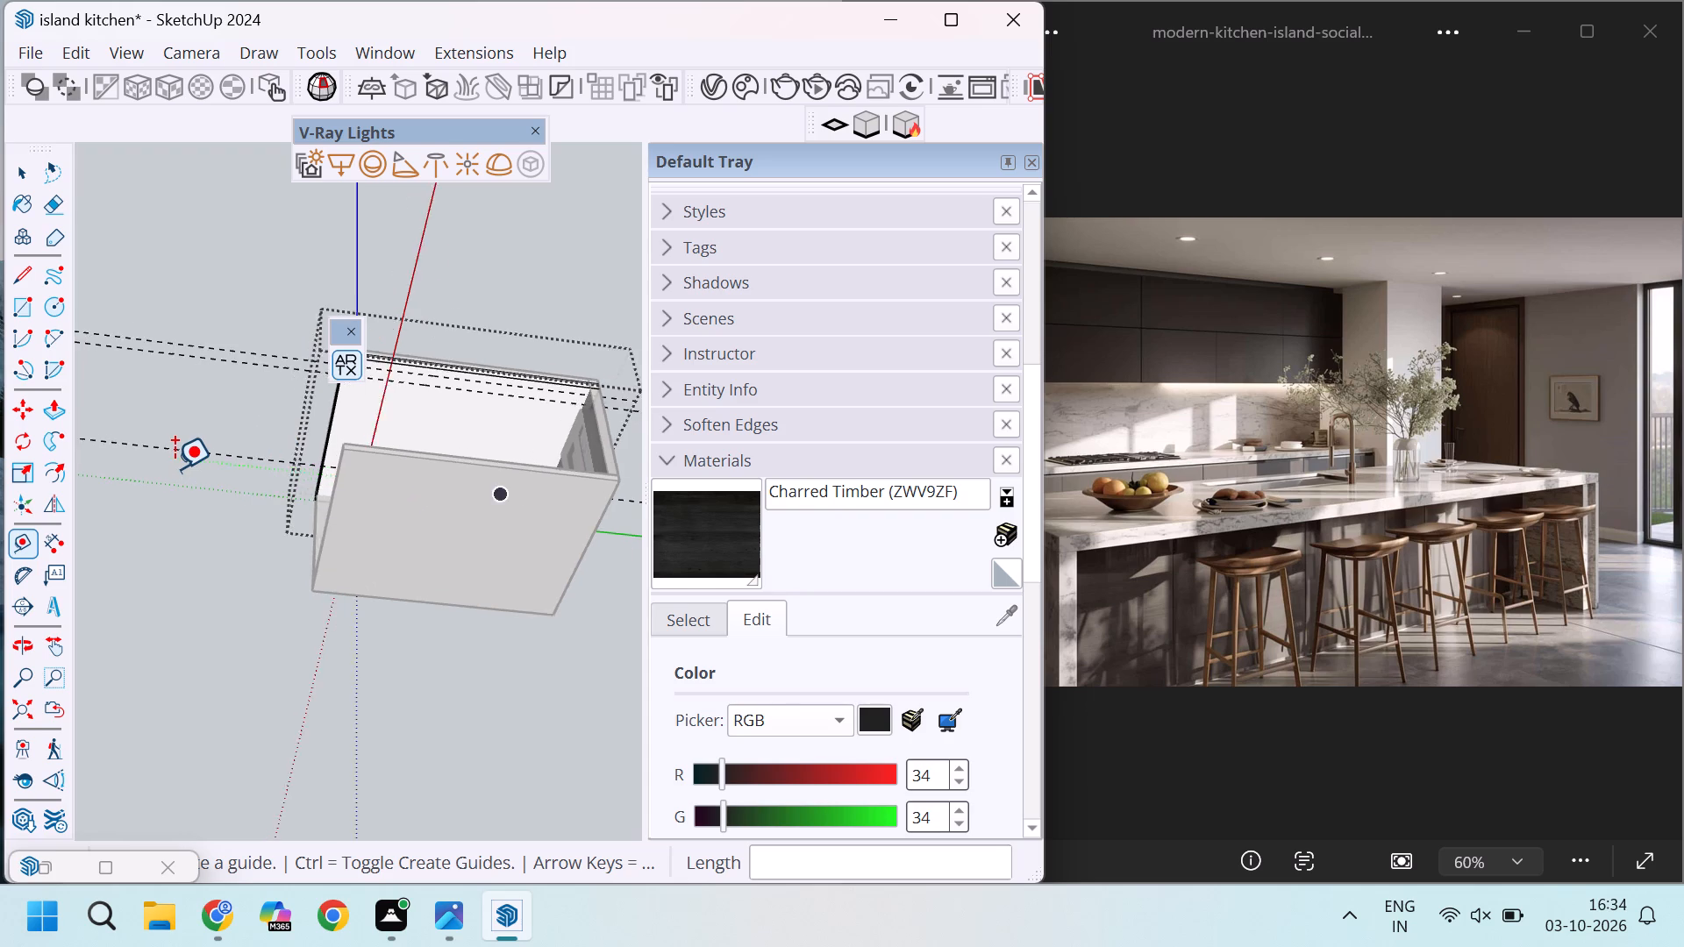
scroll(175, 468, up, 2)
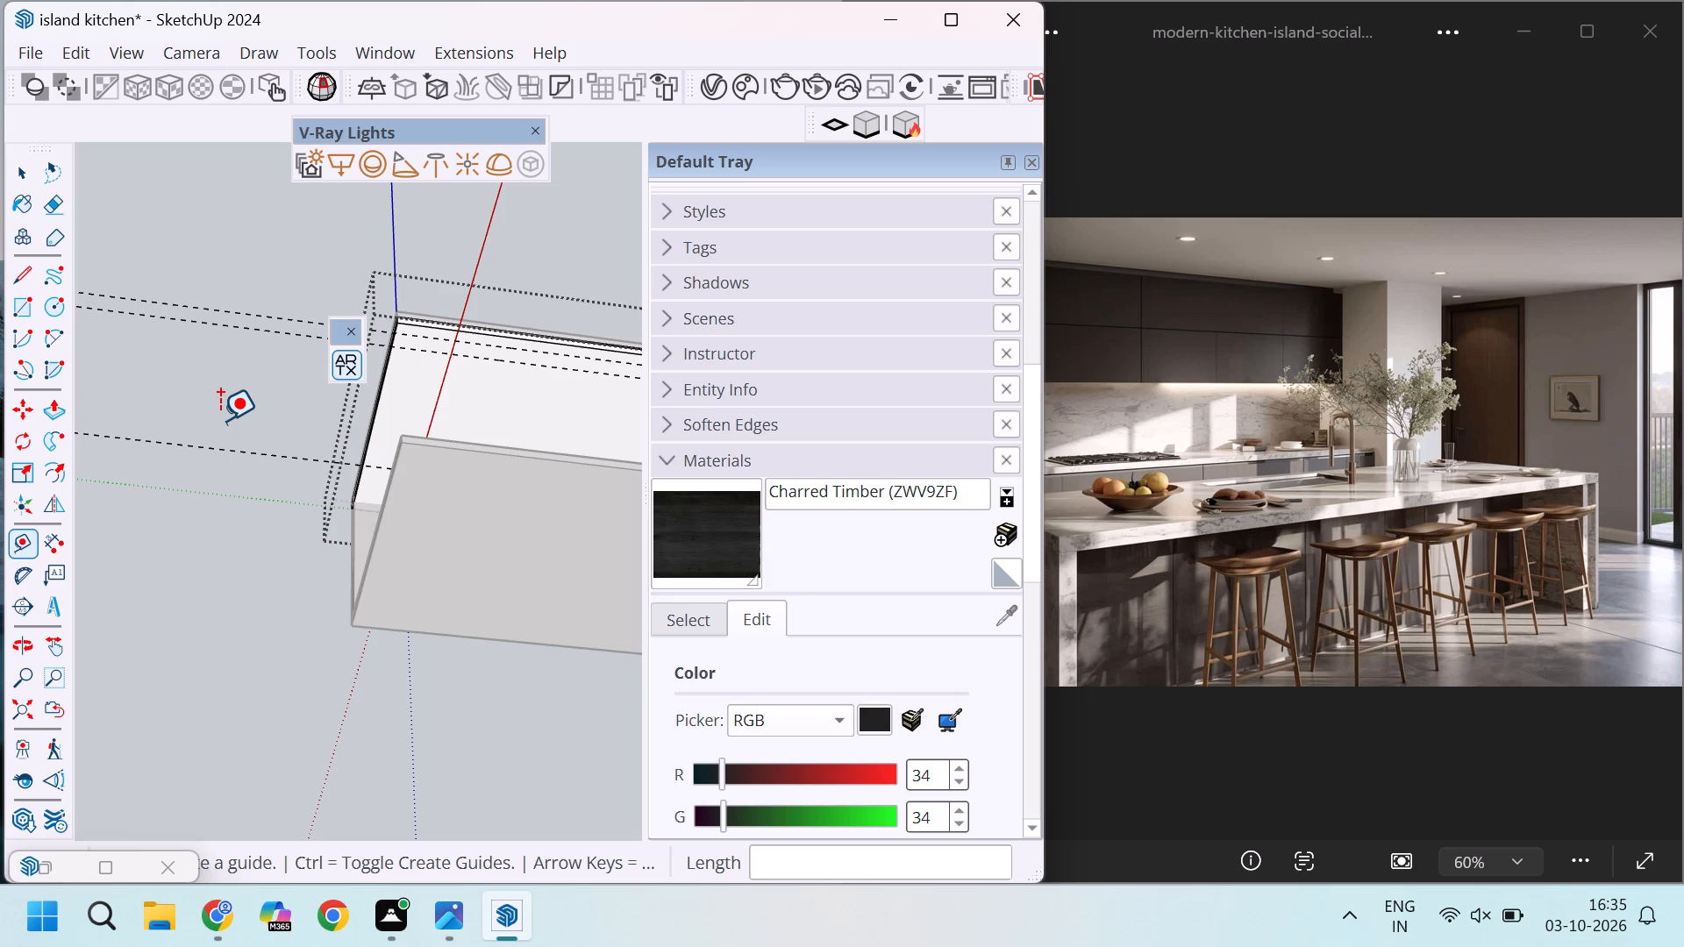
scroll(220, 420, down, 4)
scroll(220, 420, up, 2)
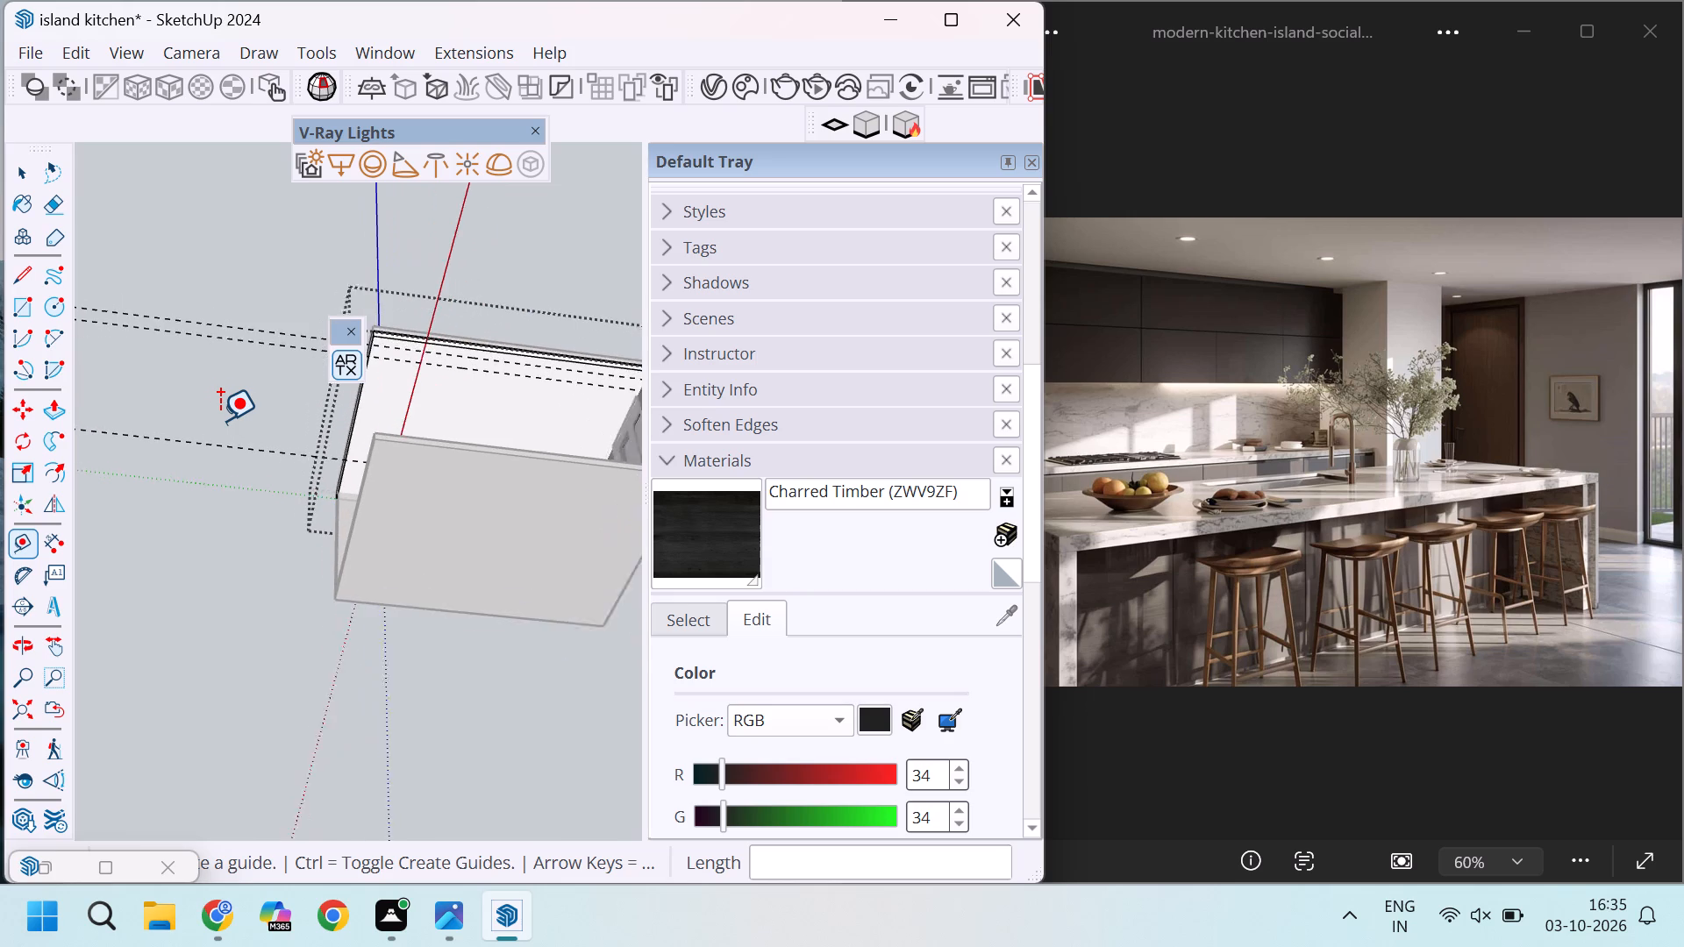
scroll(220, 420, up, 1)
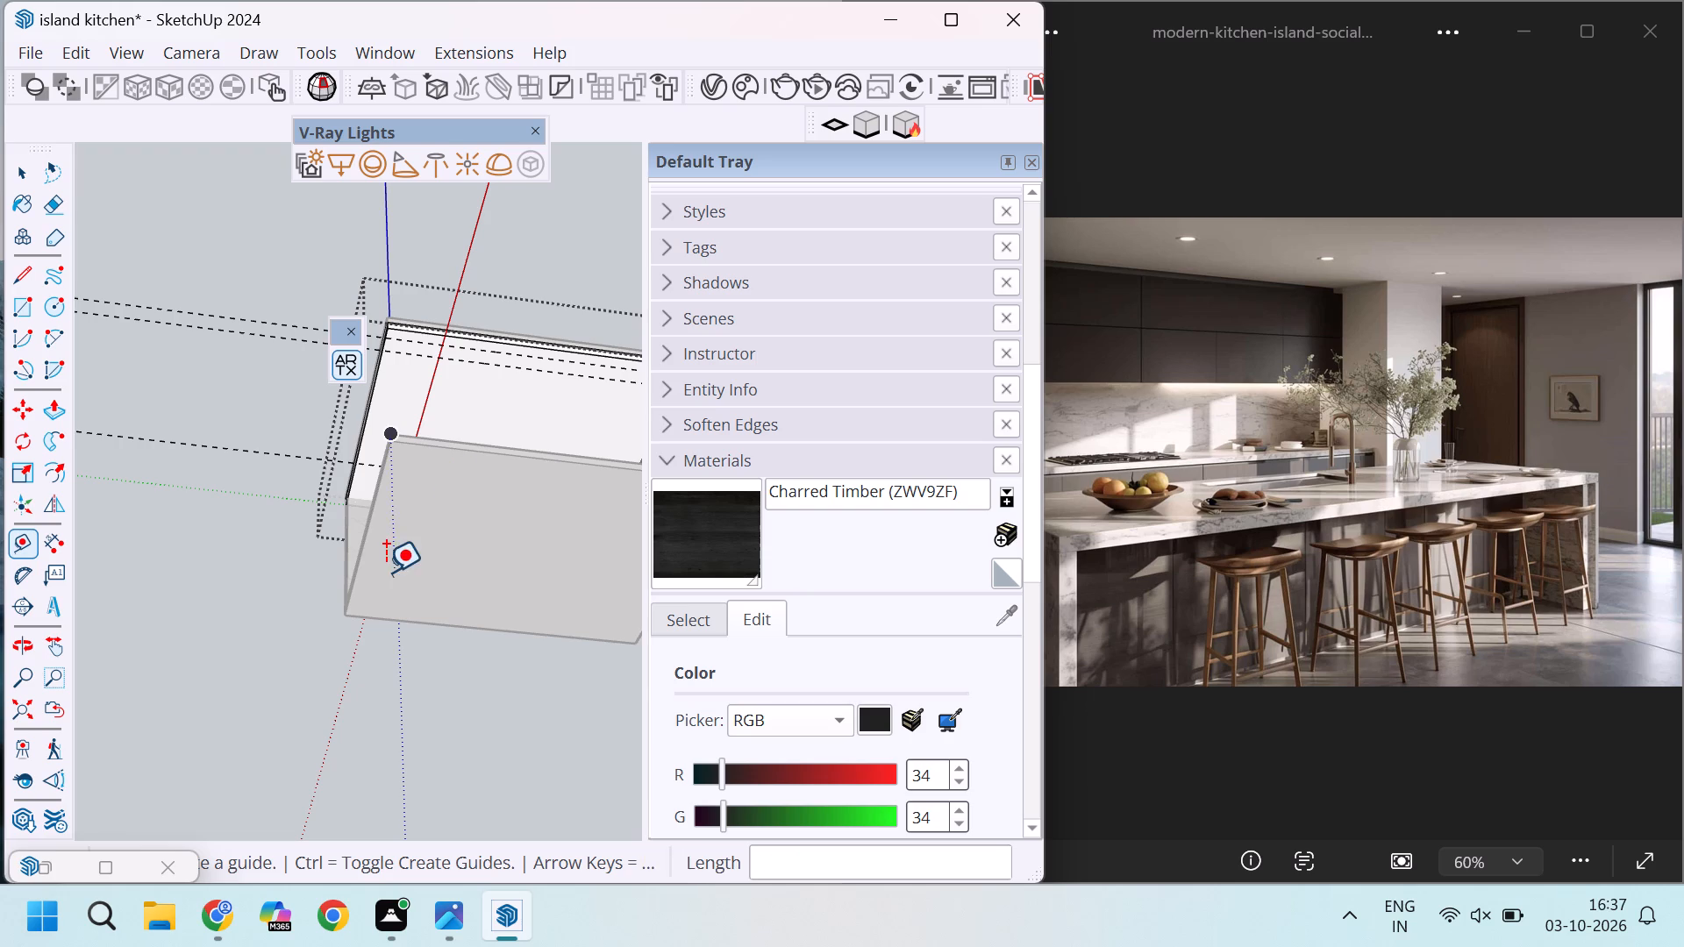
scroll(296, 373, up, 9)
scroll(353, 414, up, 4)
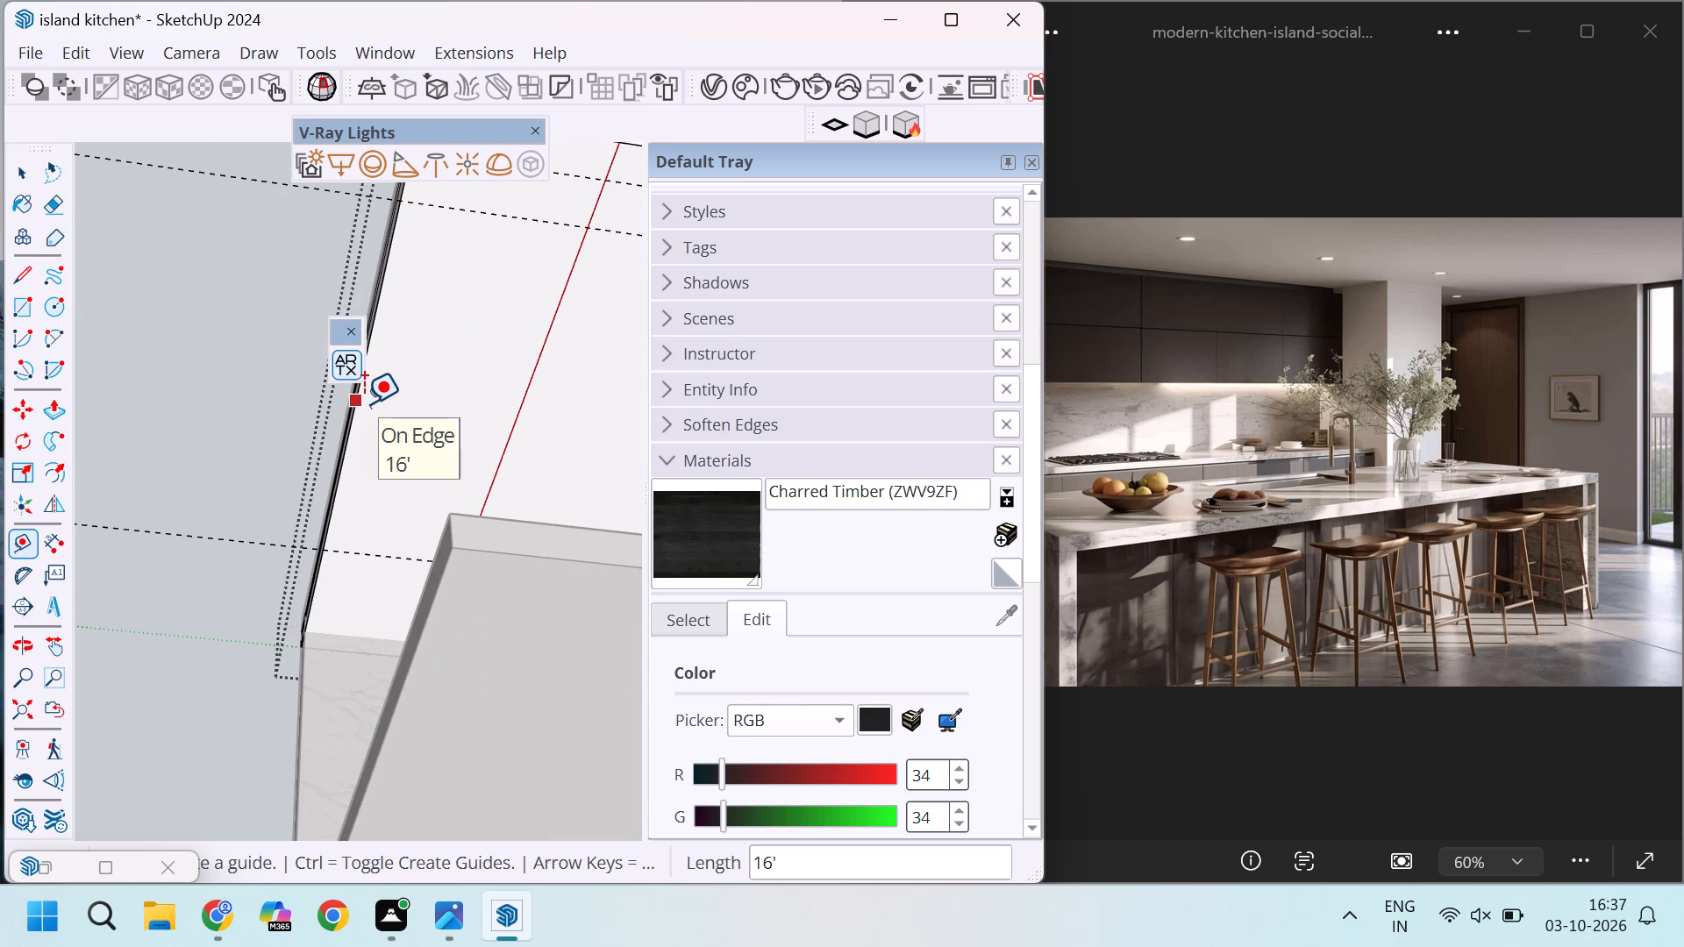
scroll(364, 403, up, 4)
scroll(432, 518, down, 5)
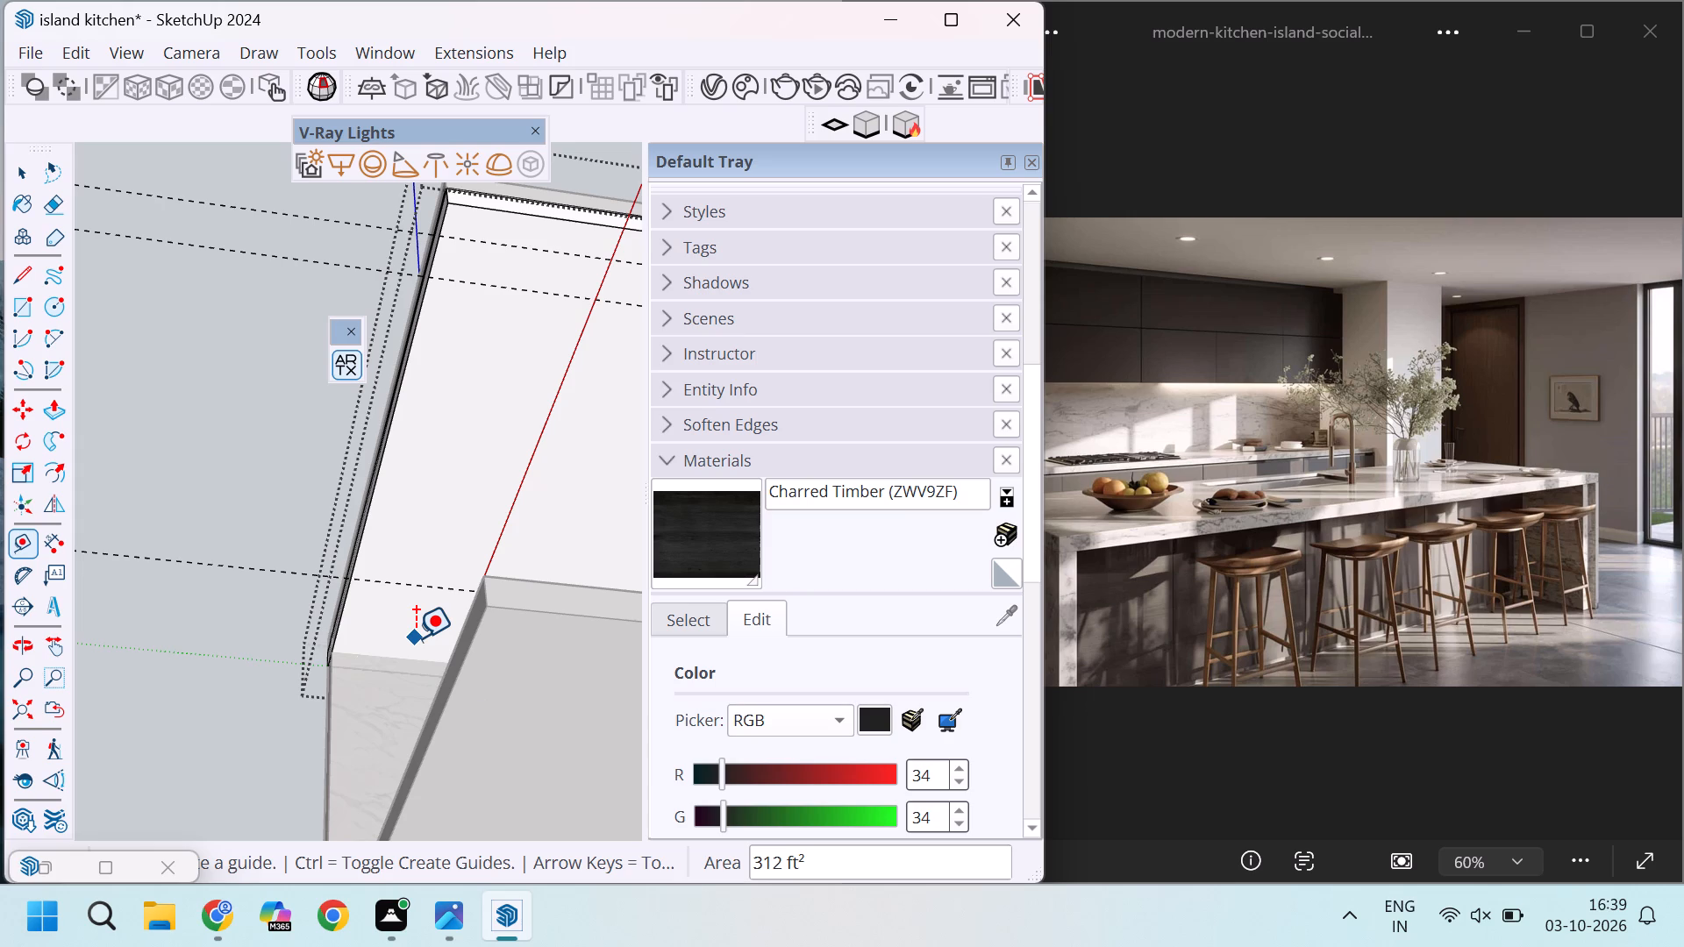
click(416, 637)
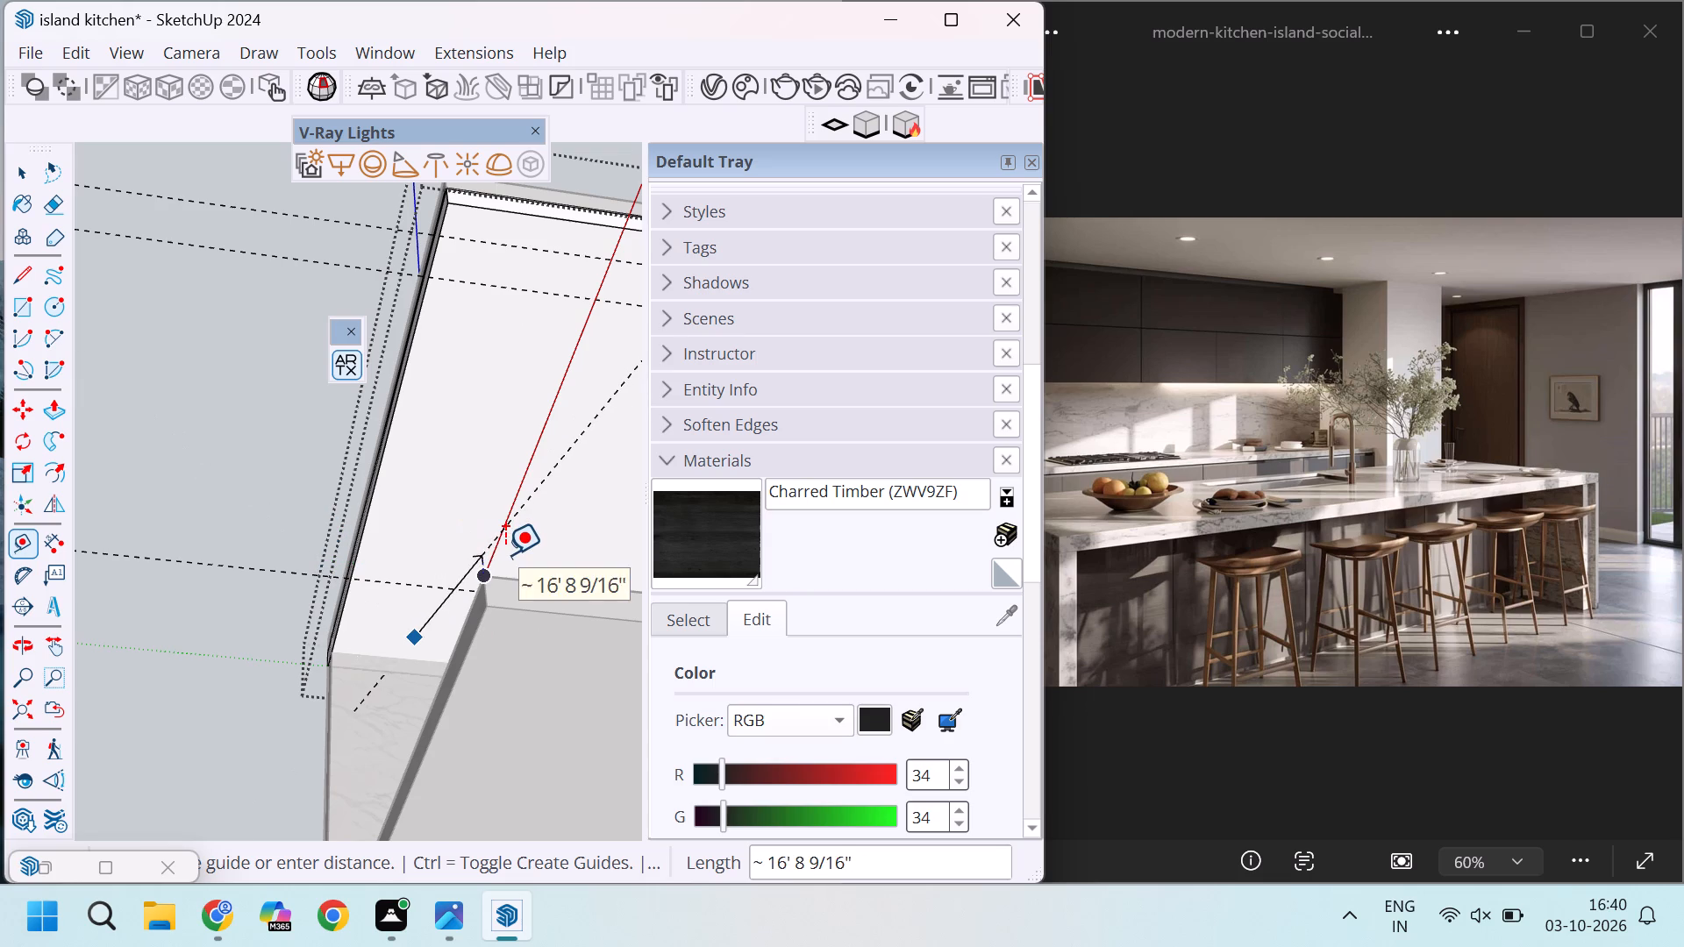
key(Escape)
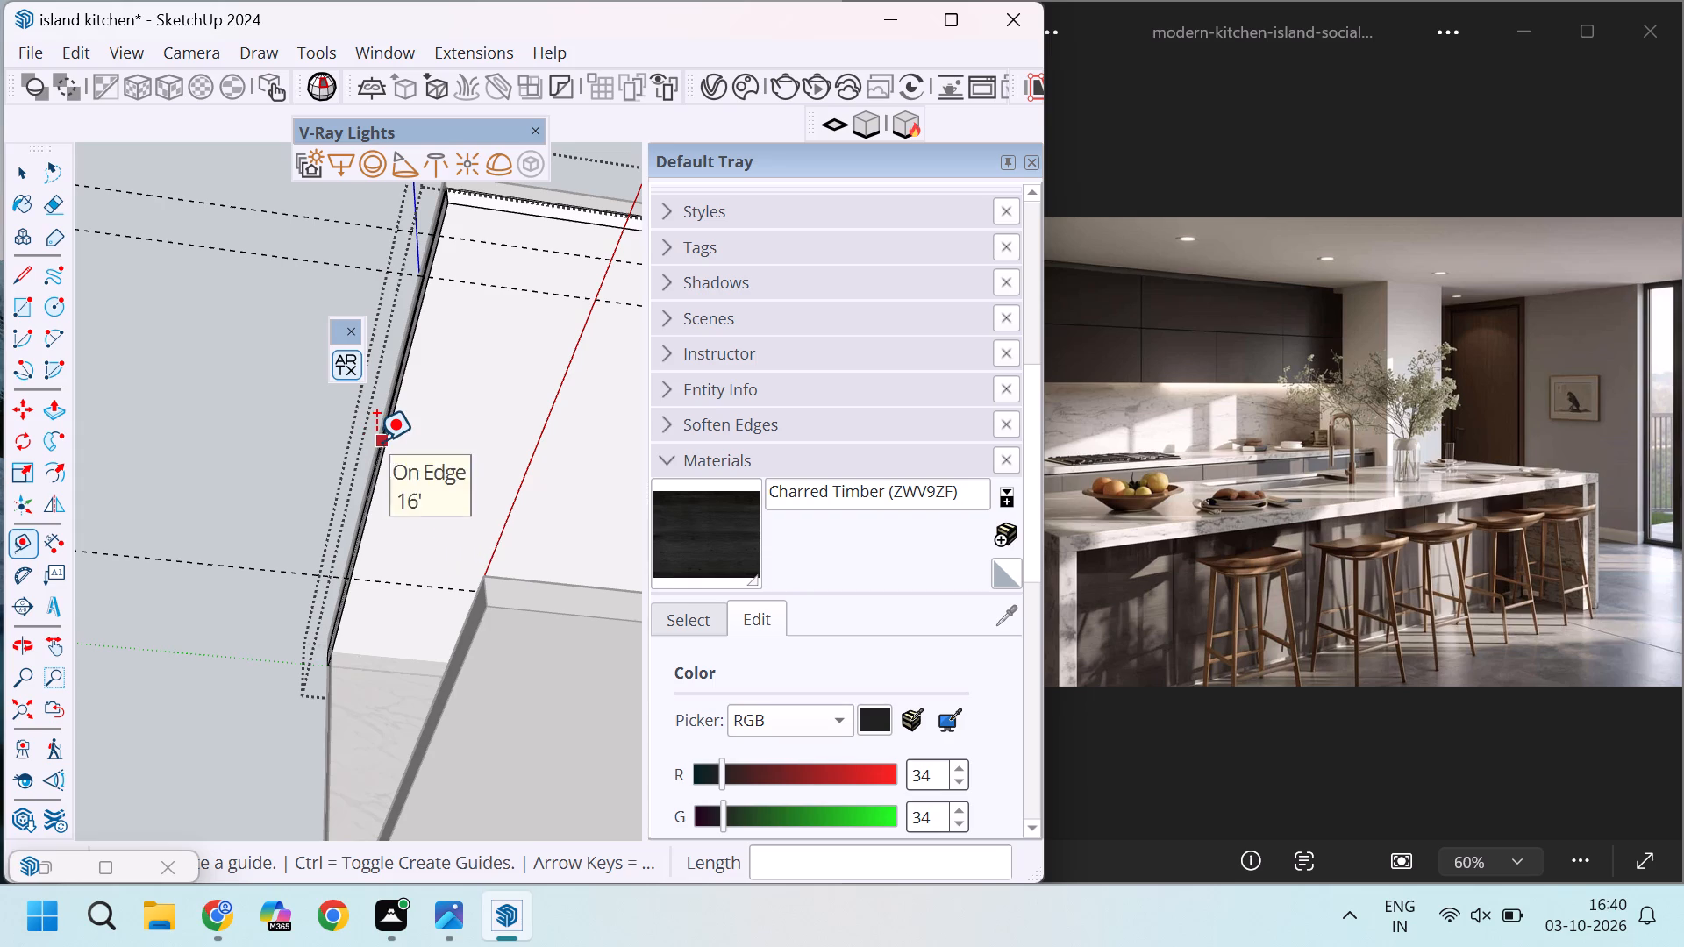
scroll(379, 438, up, 4)
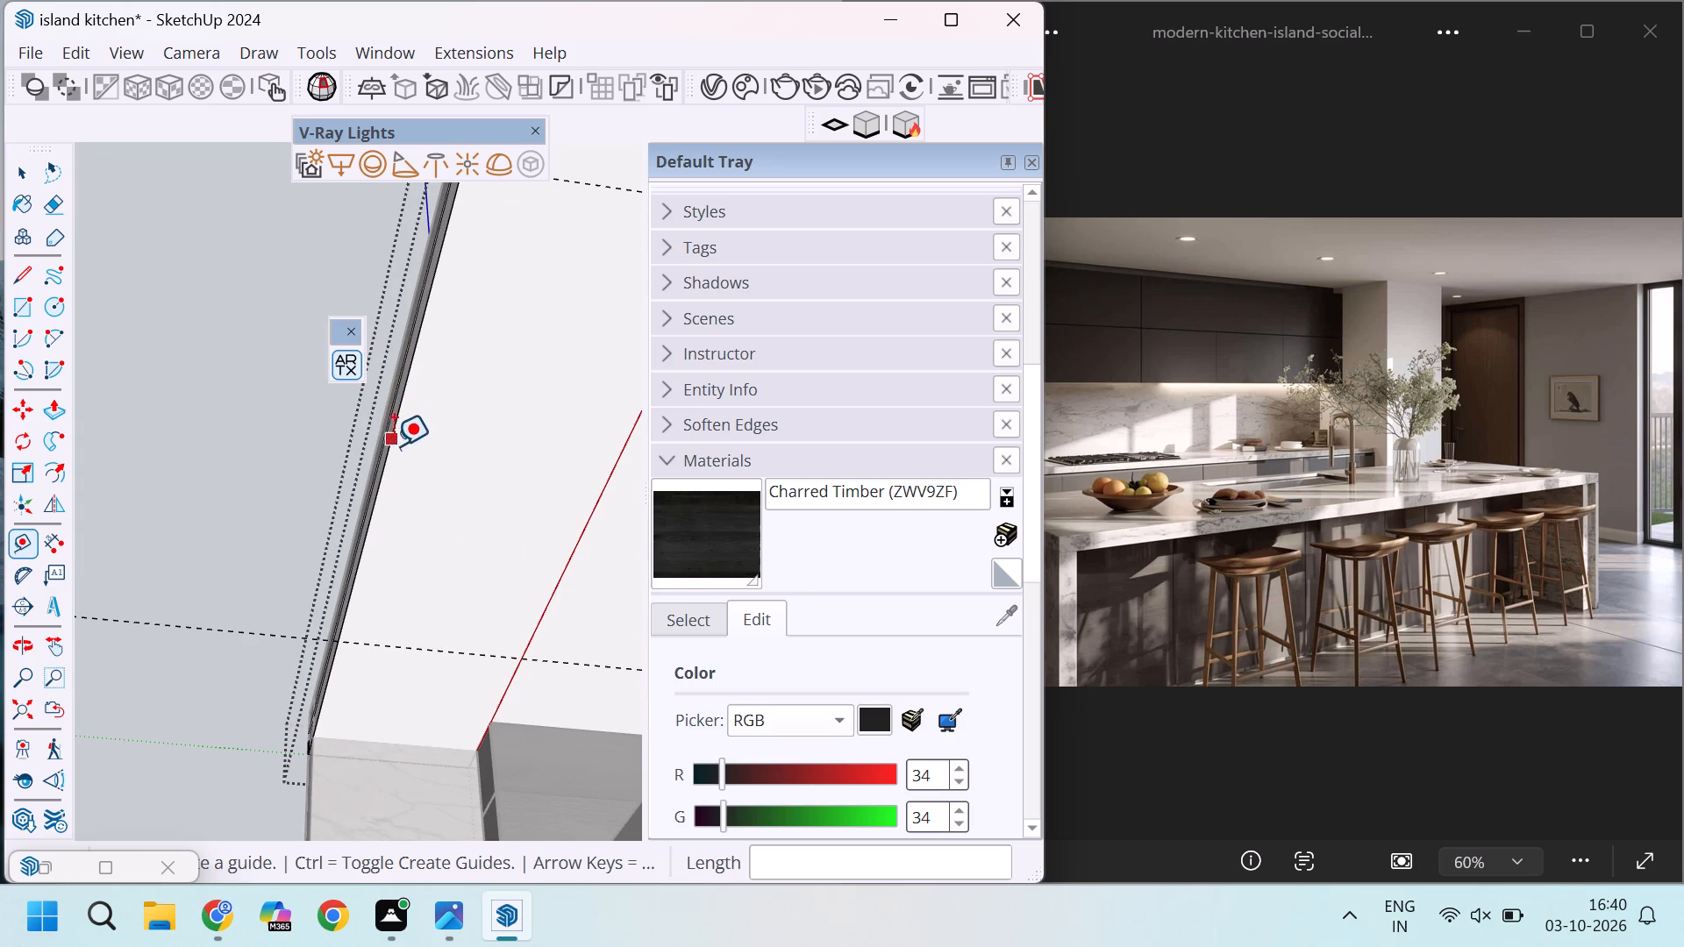
click(369, 514)
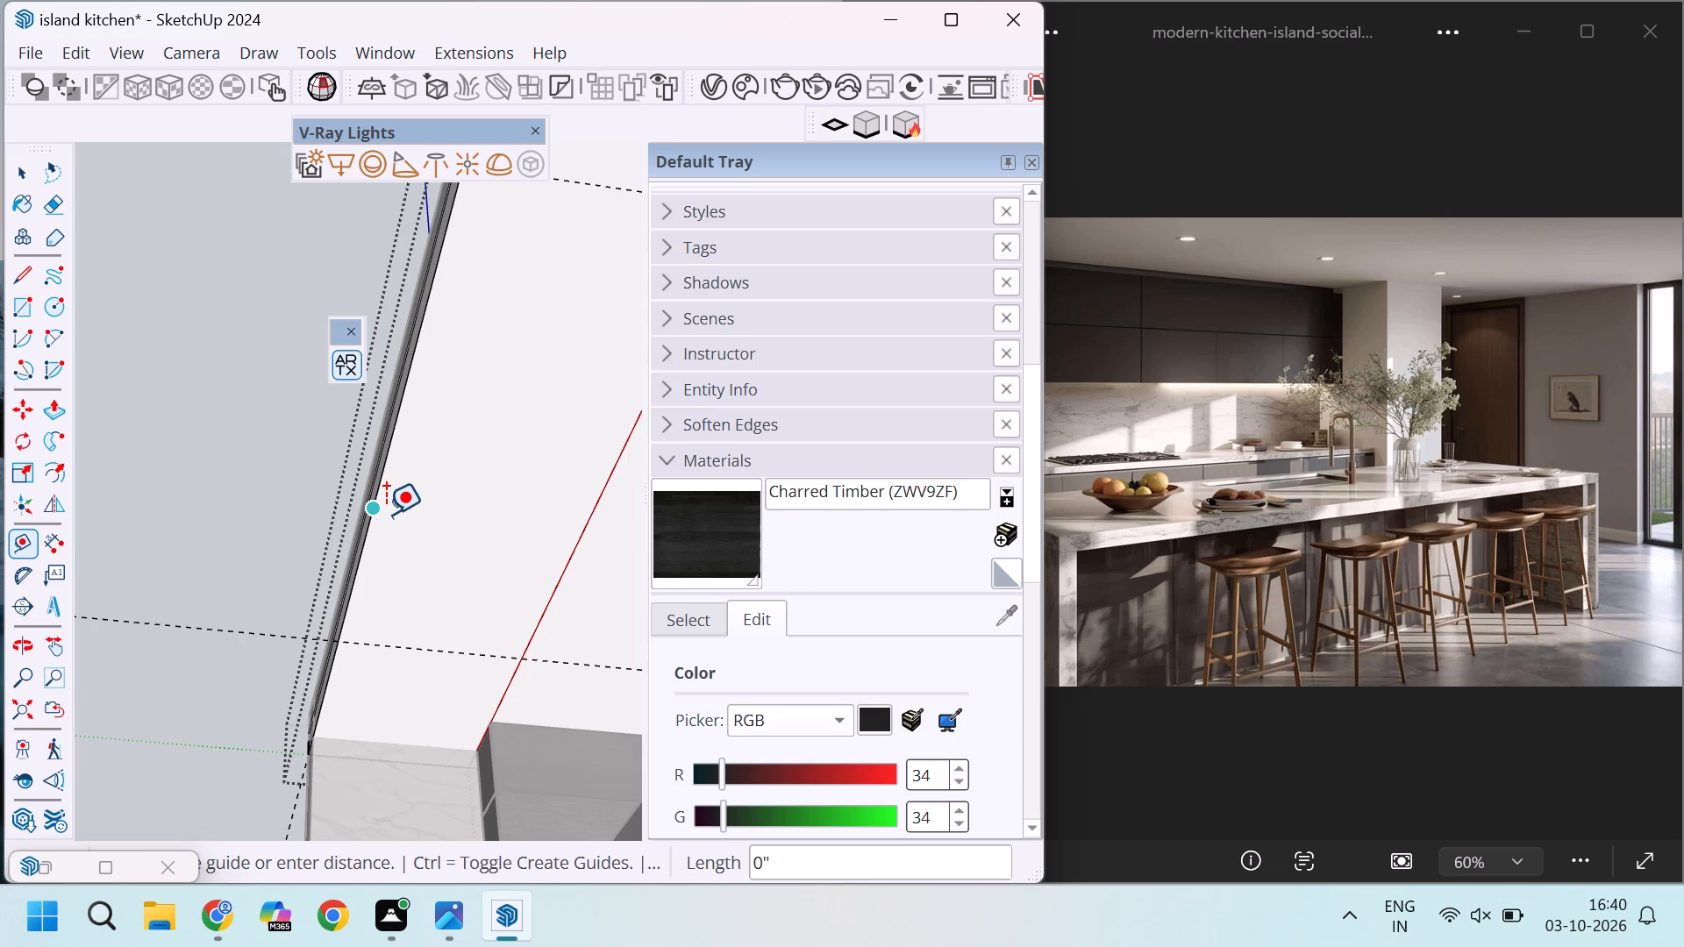
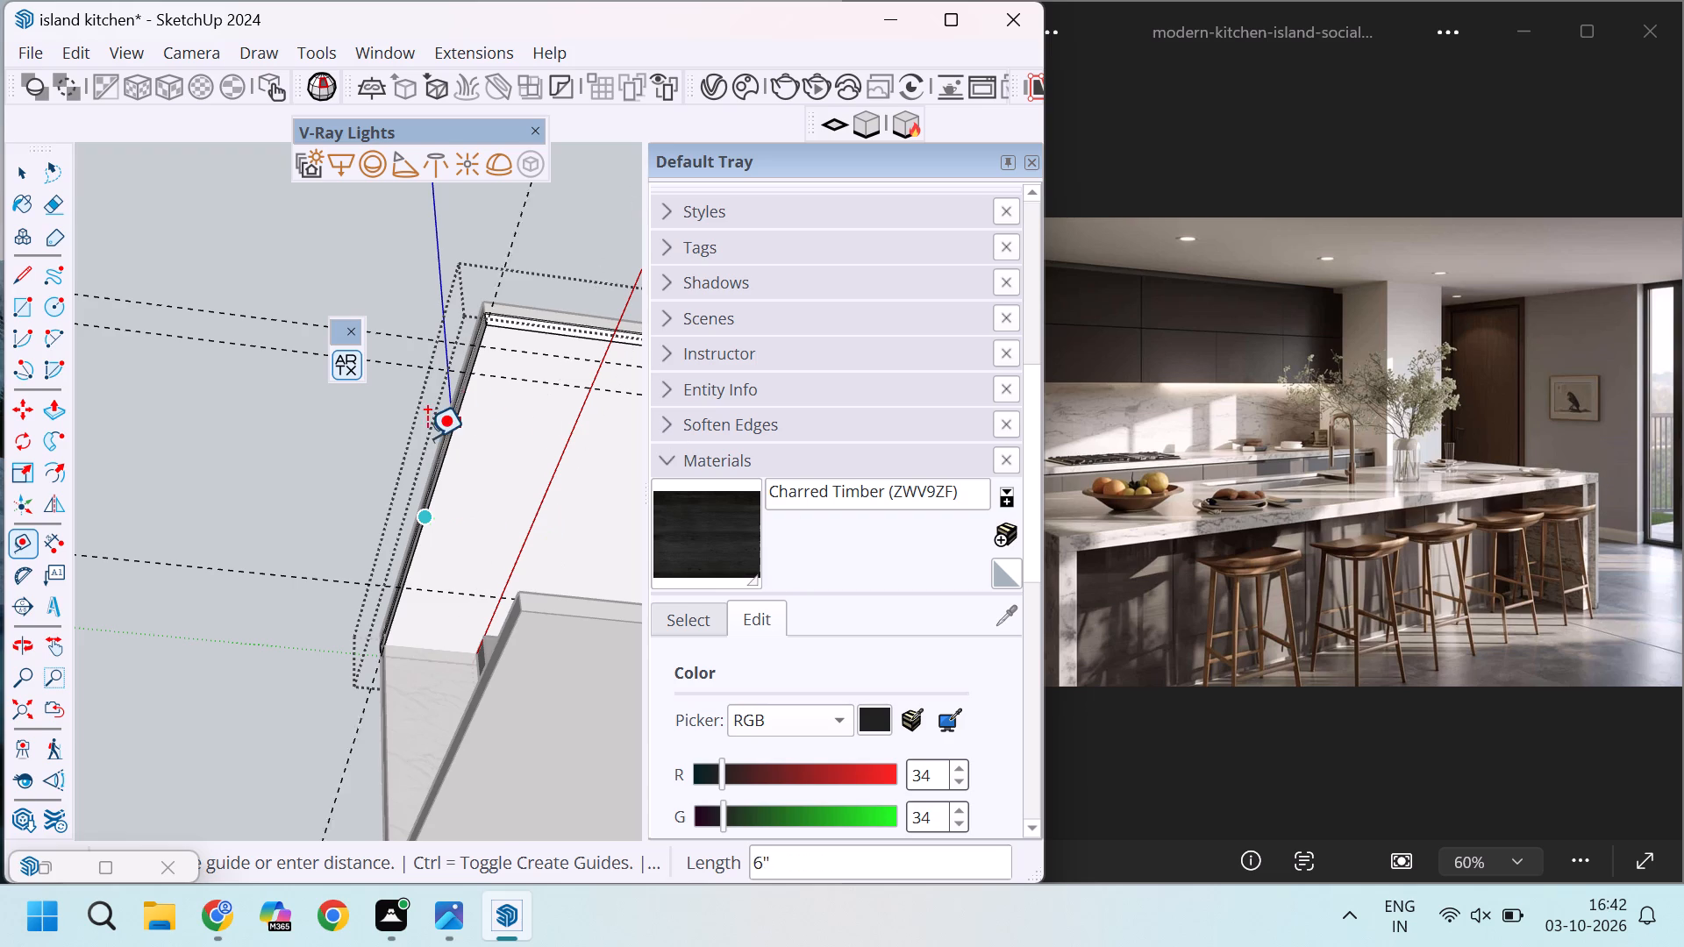
Place the guide 1' inward from the lower ceiling slab's short edge, parallel to it.
scroll(427, 438, down, 5)
scroll(453, 468, up, 6)
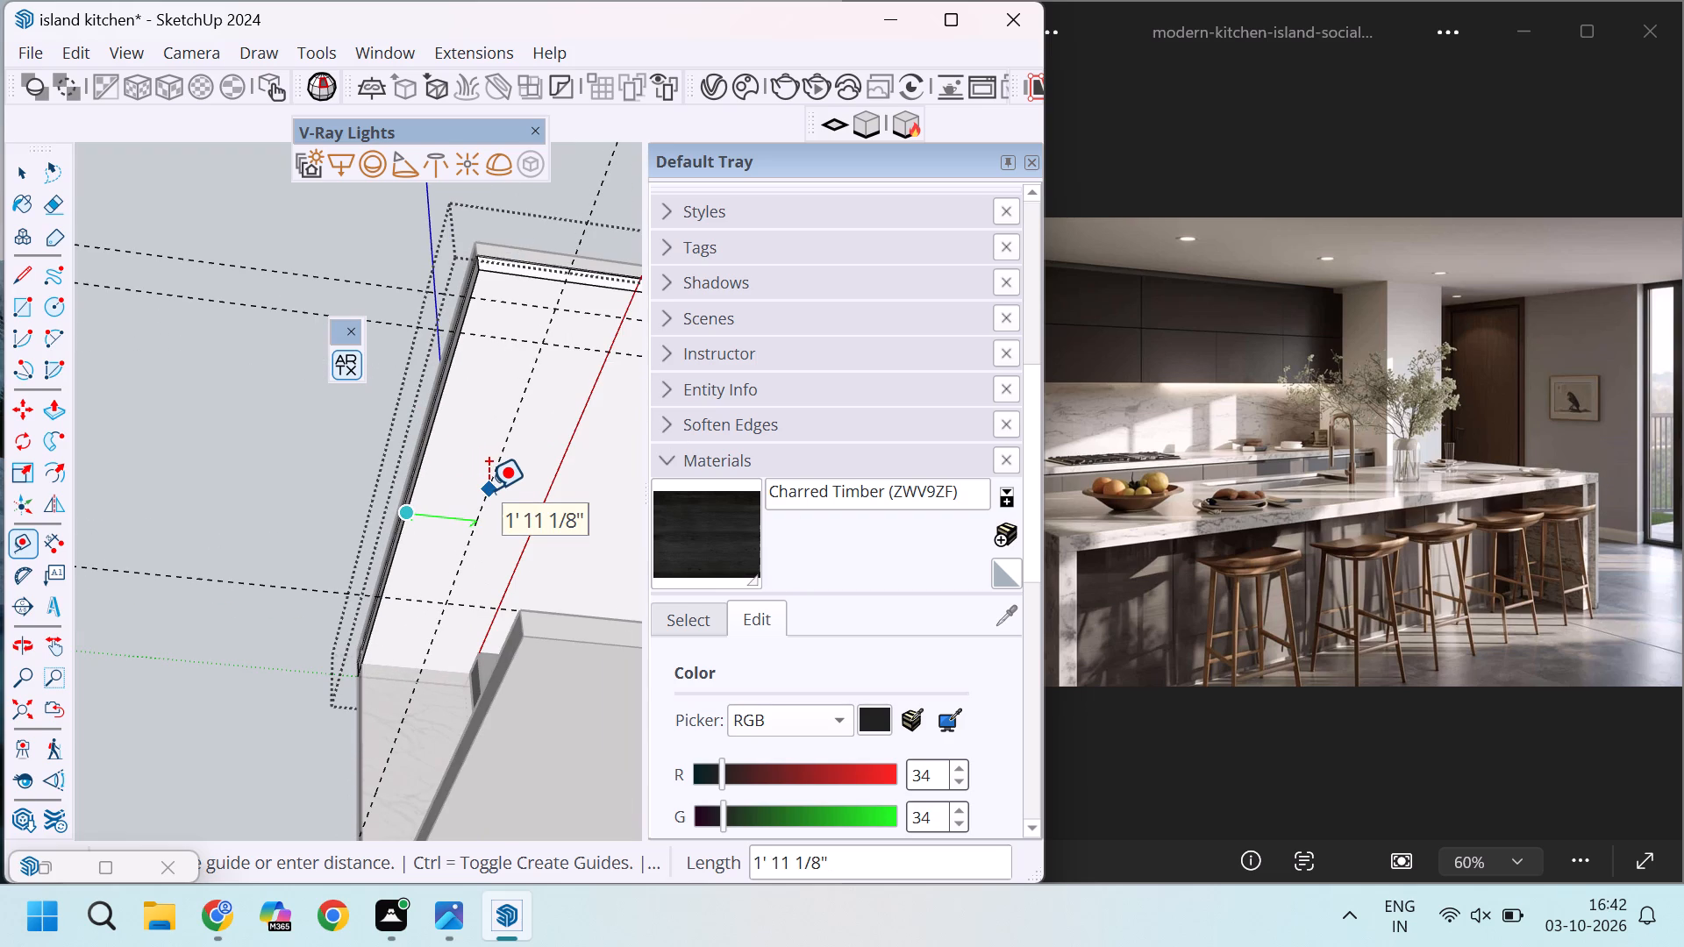
text(1')
key(Return)
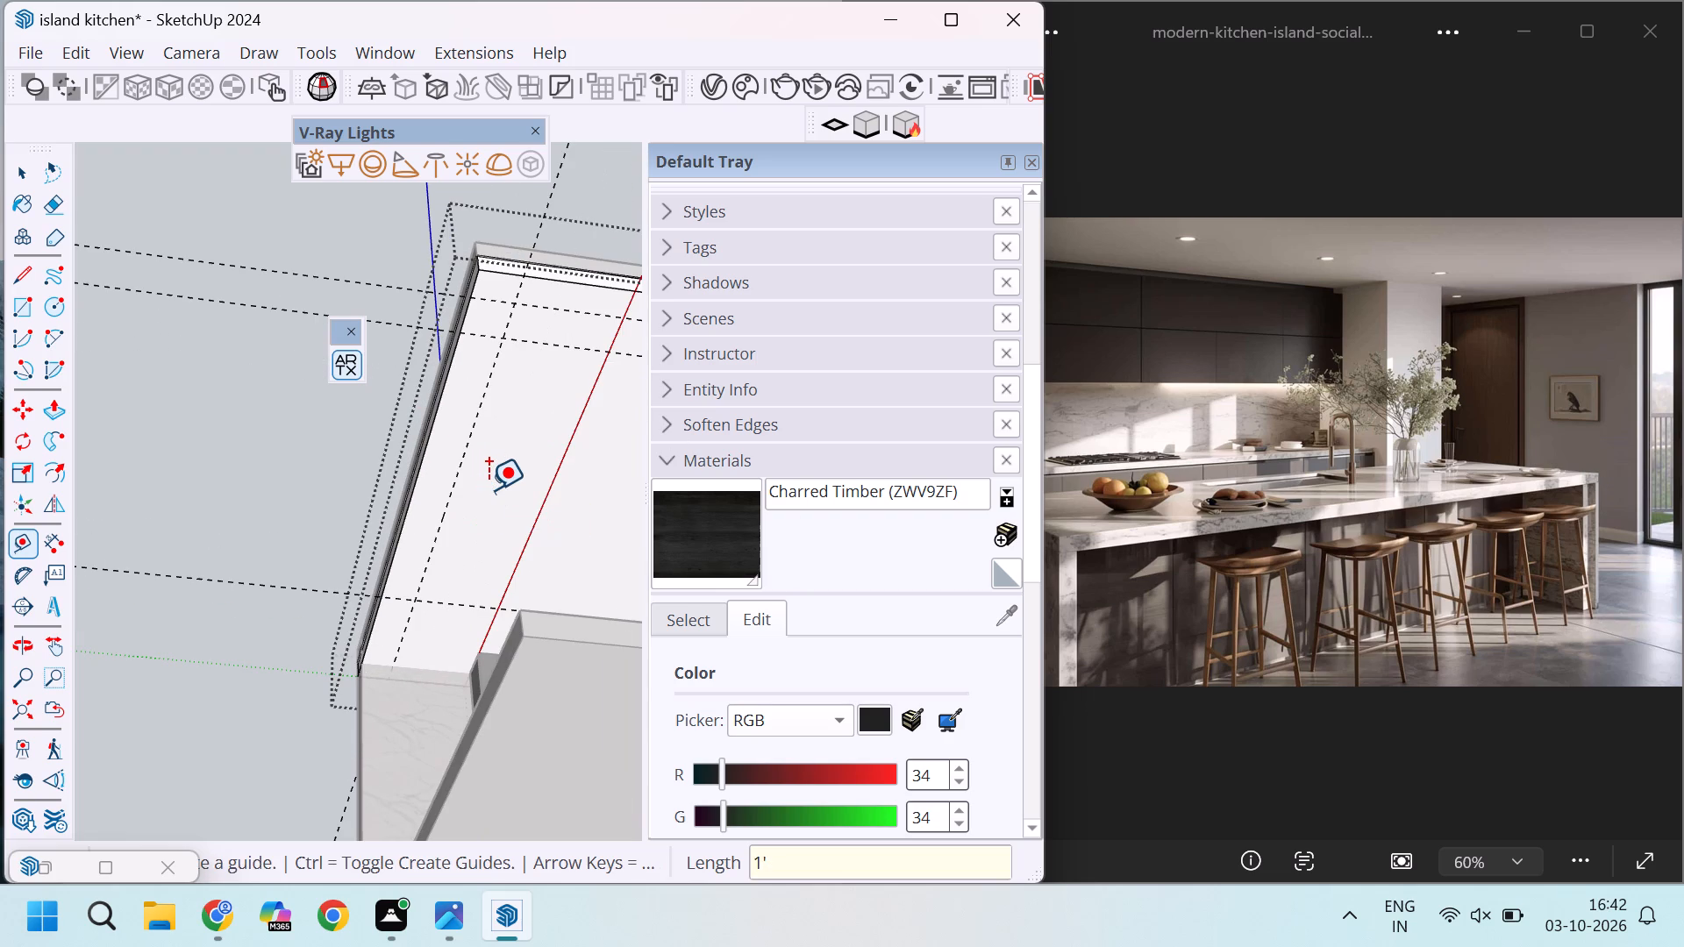
Measure along the new guide from the lower ceiling slab's long edge to the parallel inner guide.
scroll(417, 481, down, 14)
scroll(618, 503, up, 3)
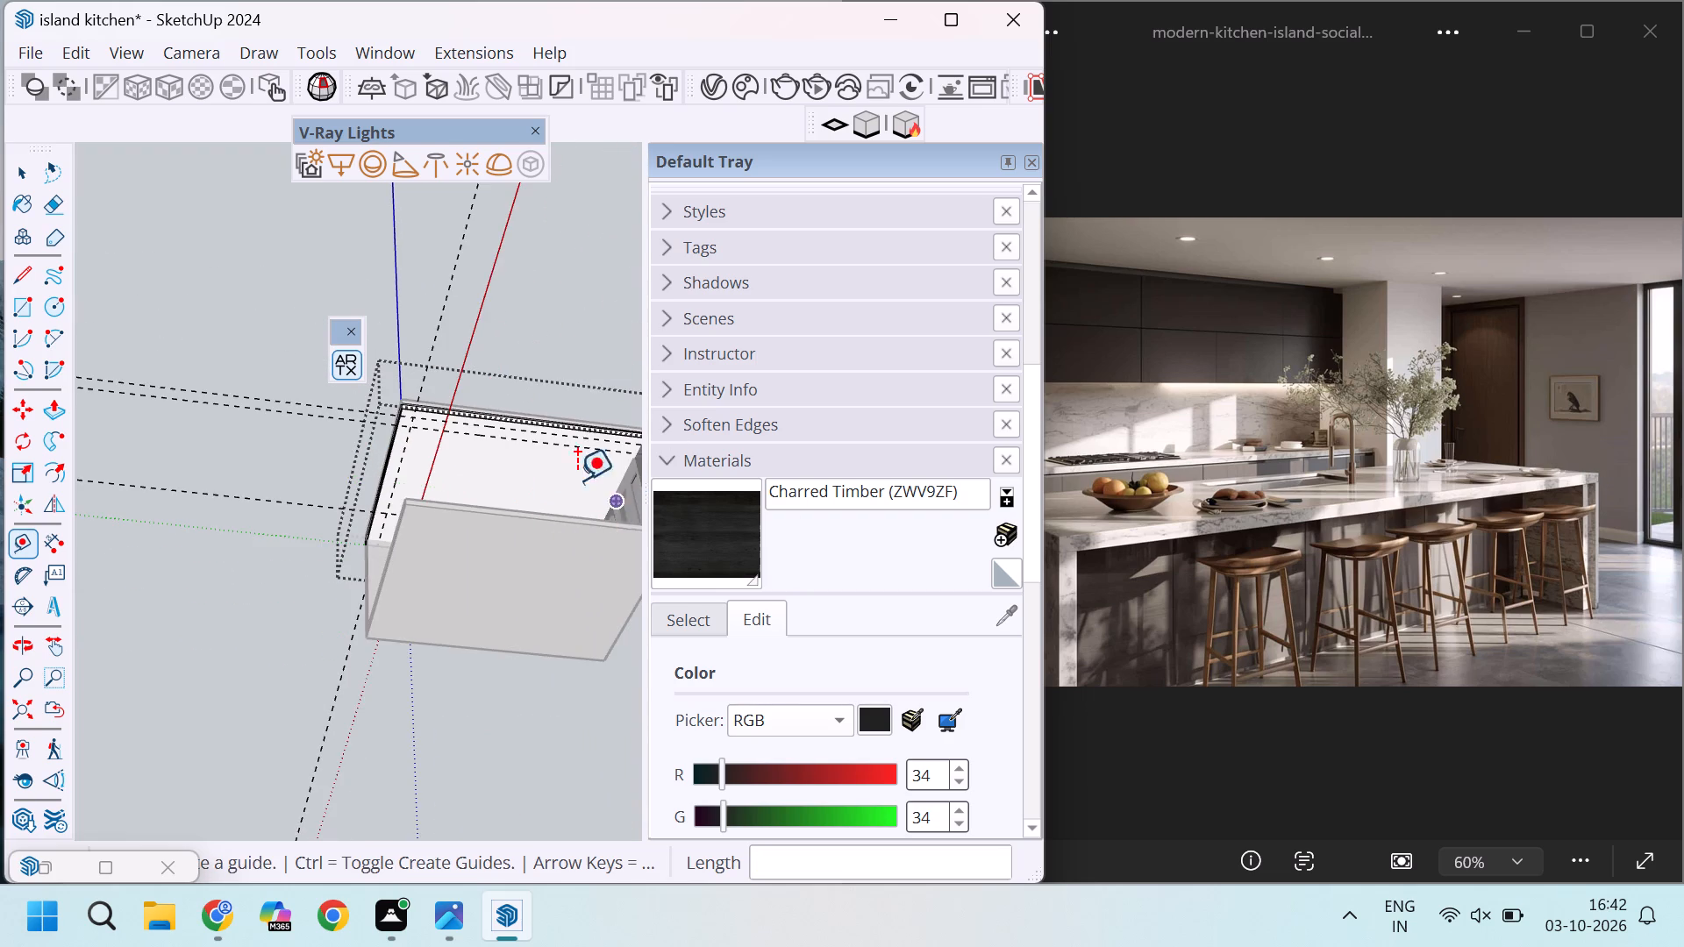
middle_drag(266, 534, 392, 687)
scroll(382, 599, up, 10)
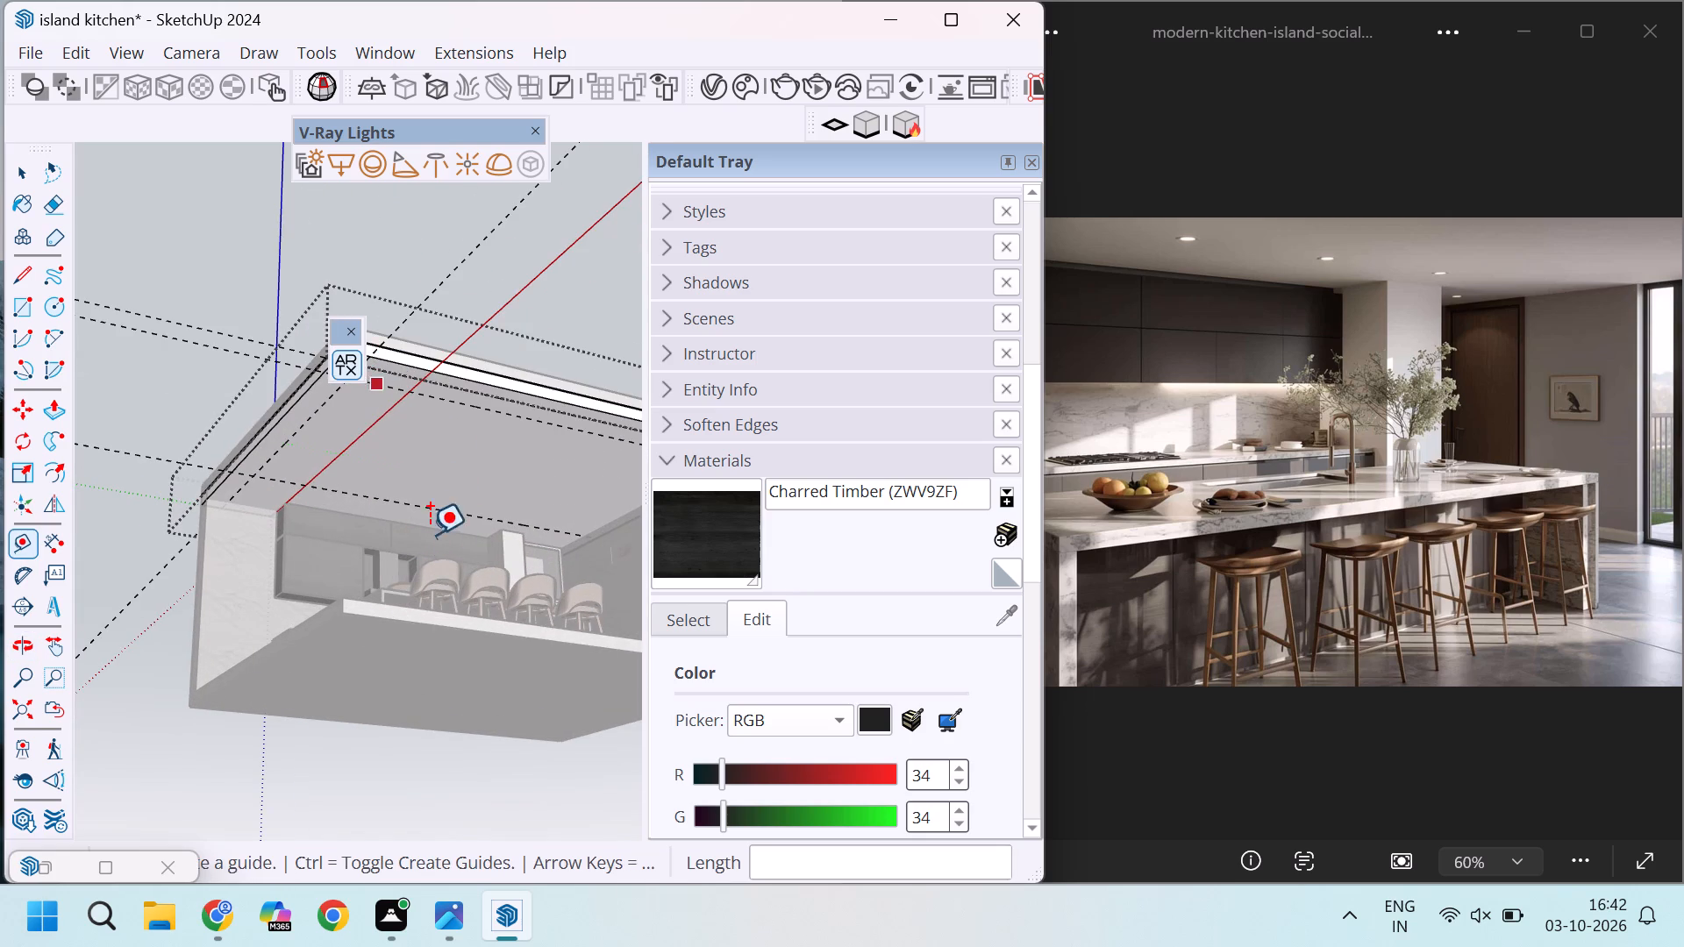
scroll(393, 627, down, 5)
scroll(410, 462, up, 15)
scroll(275, 473, up, 5)
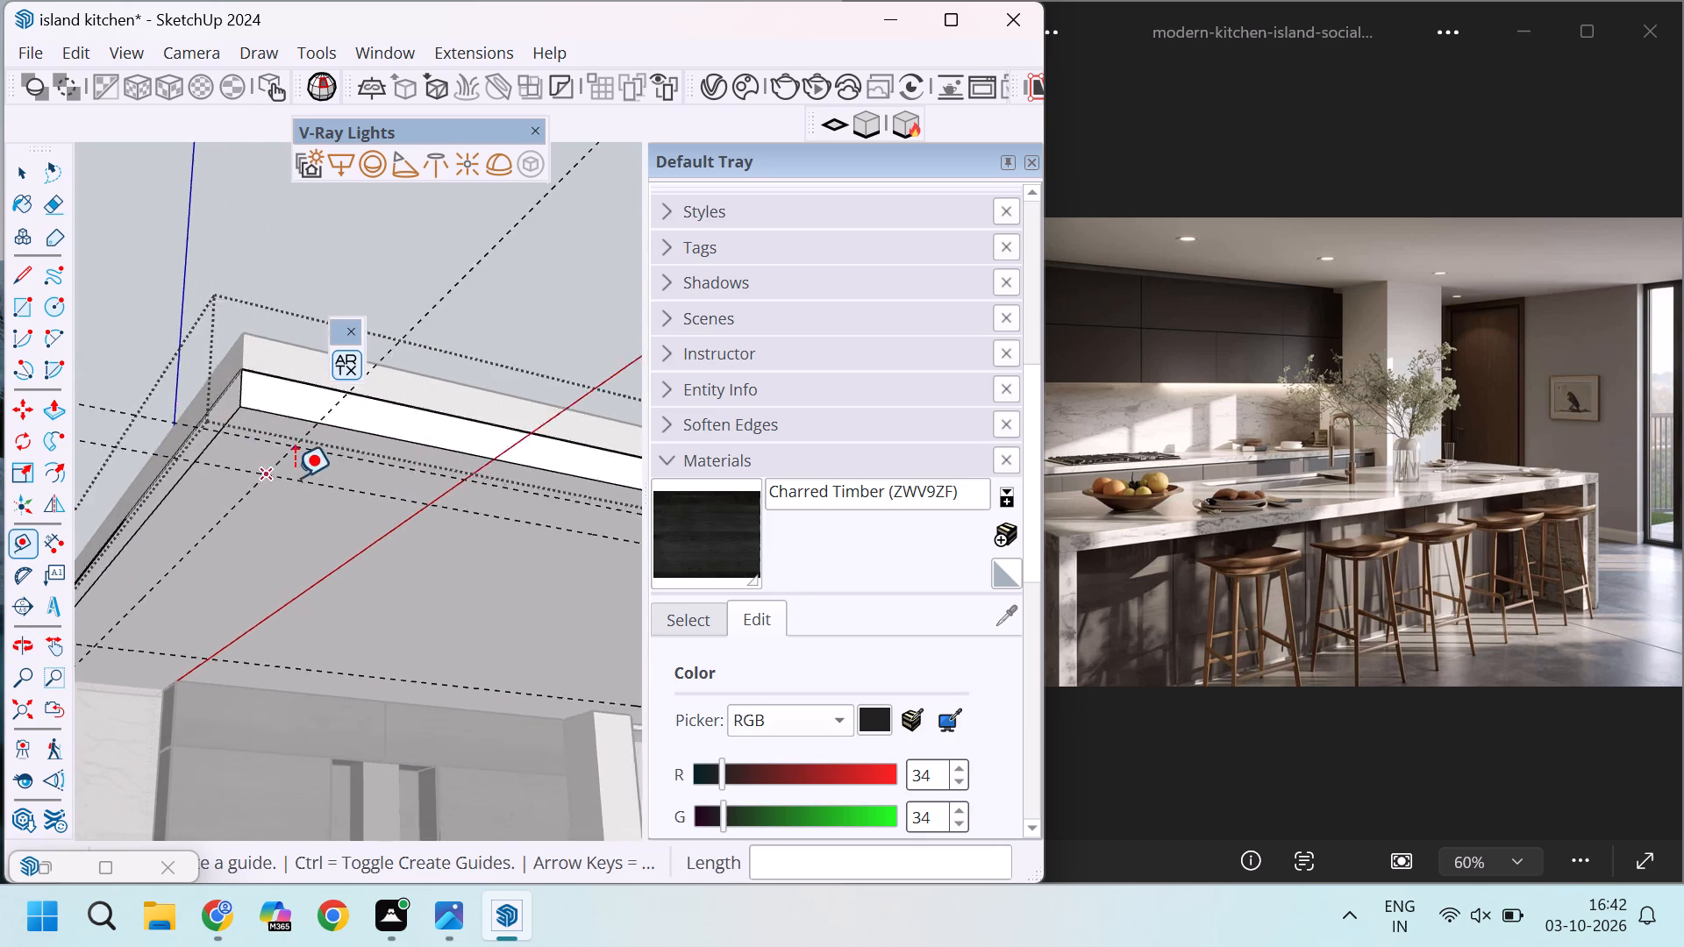
middle_drag(283, 477, 310, 433)
scroll(379, 528, down, 5)
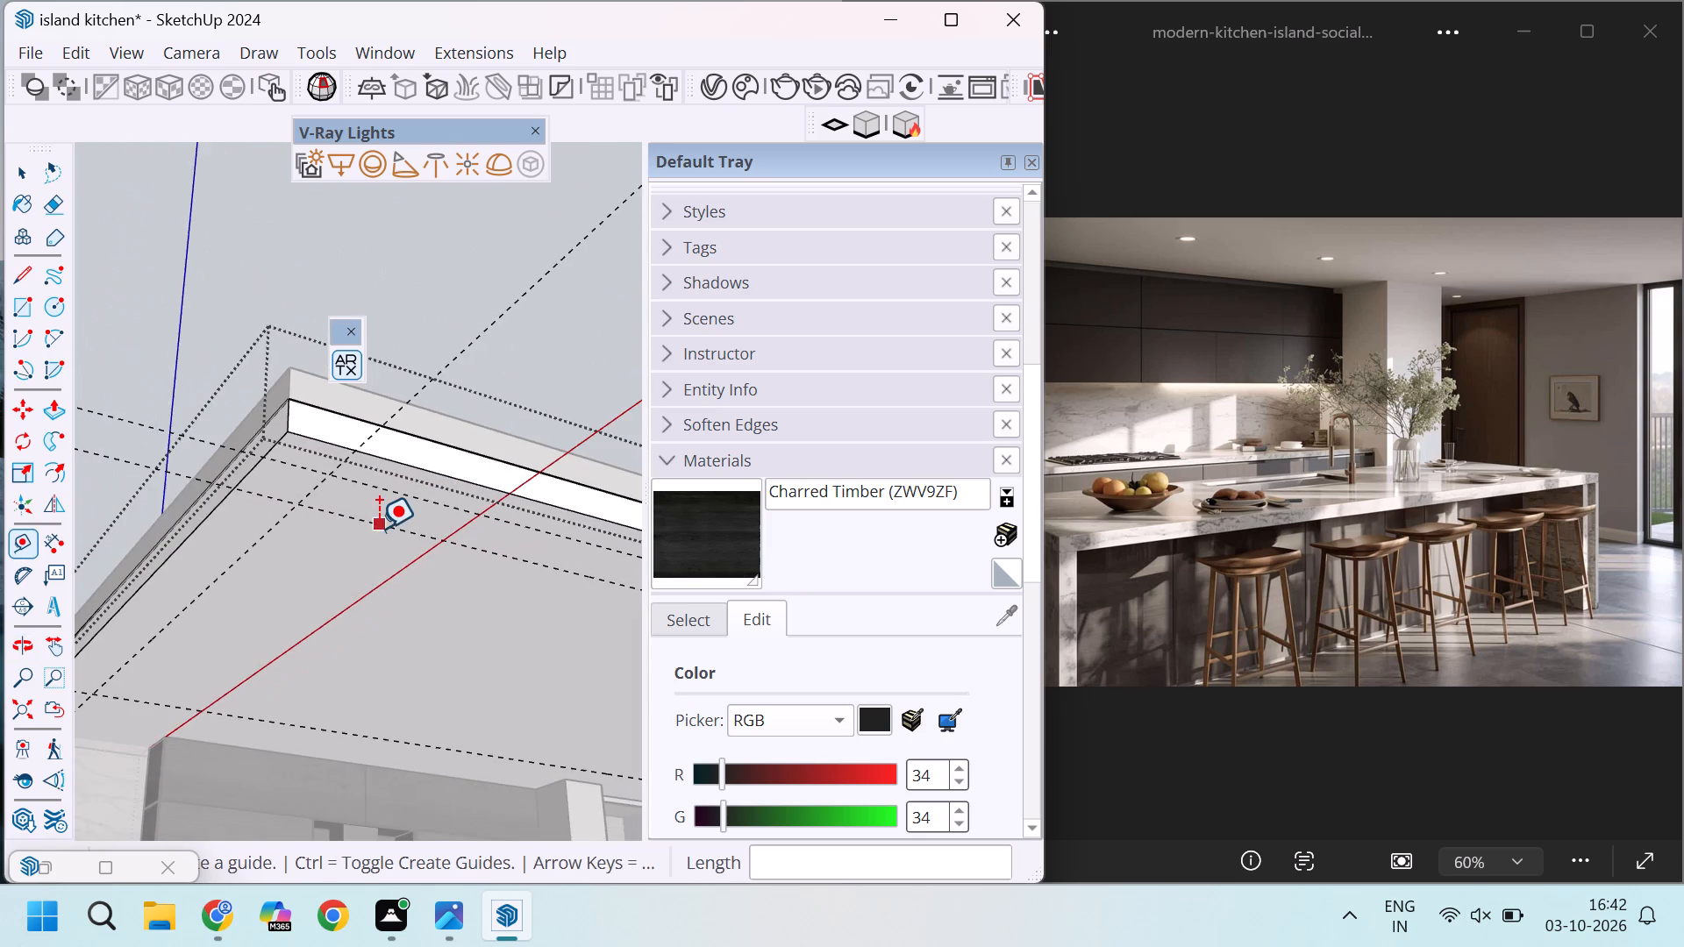
scroll(291, 486, up, 8)
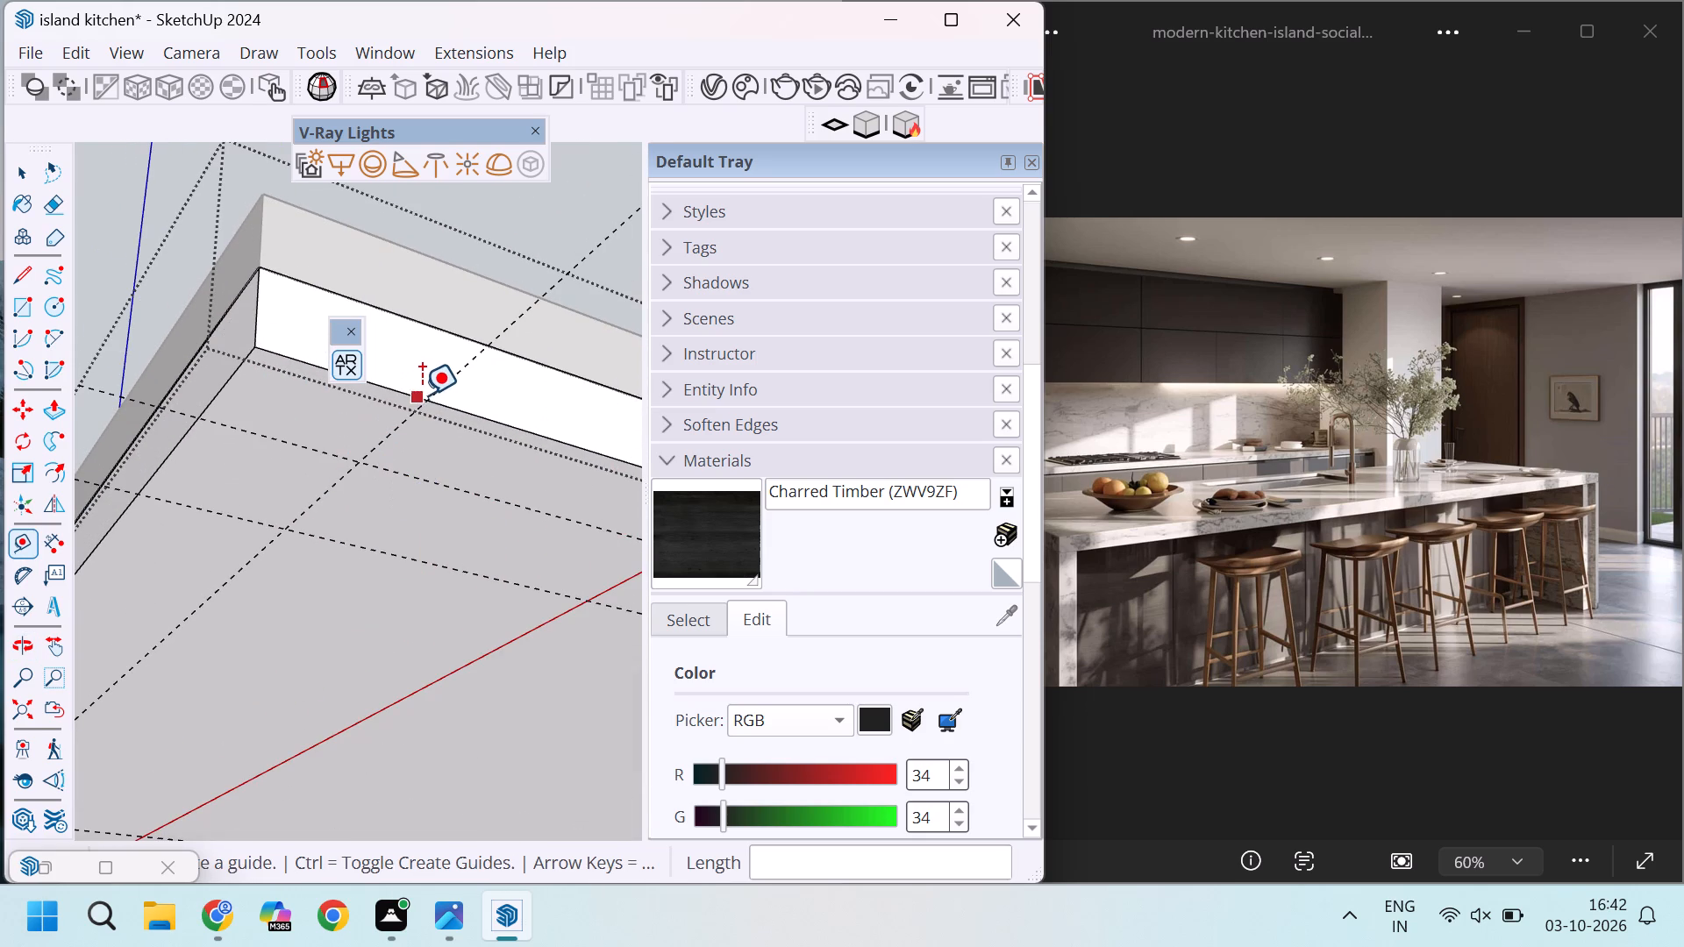
click(432, 397)
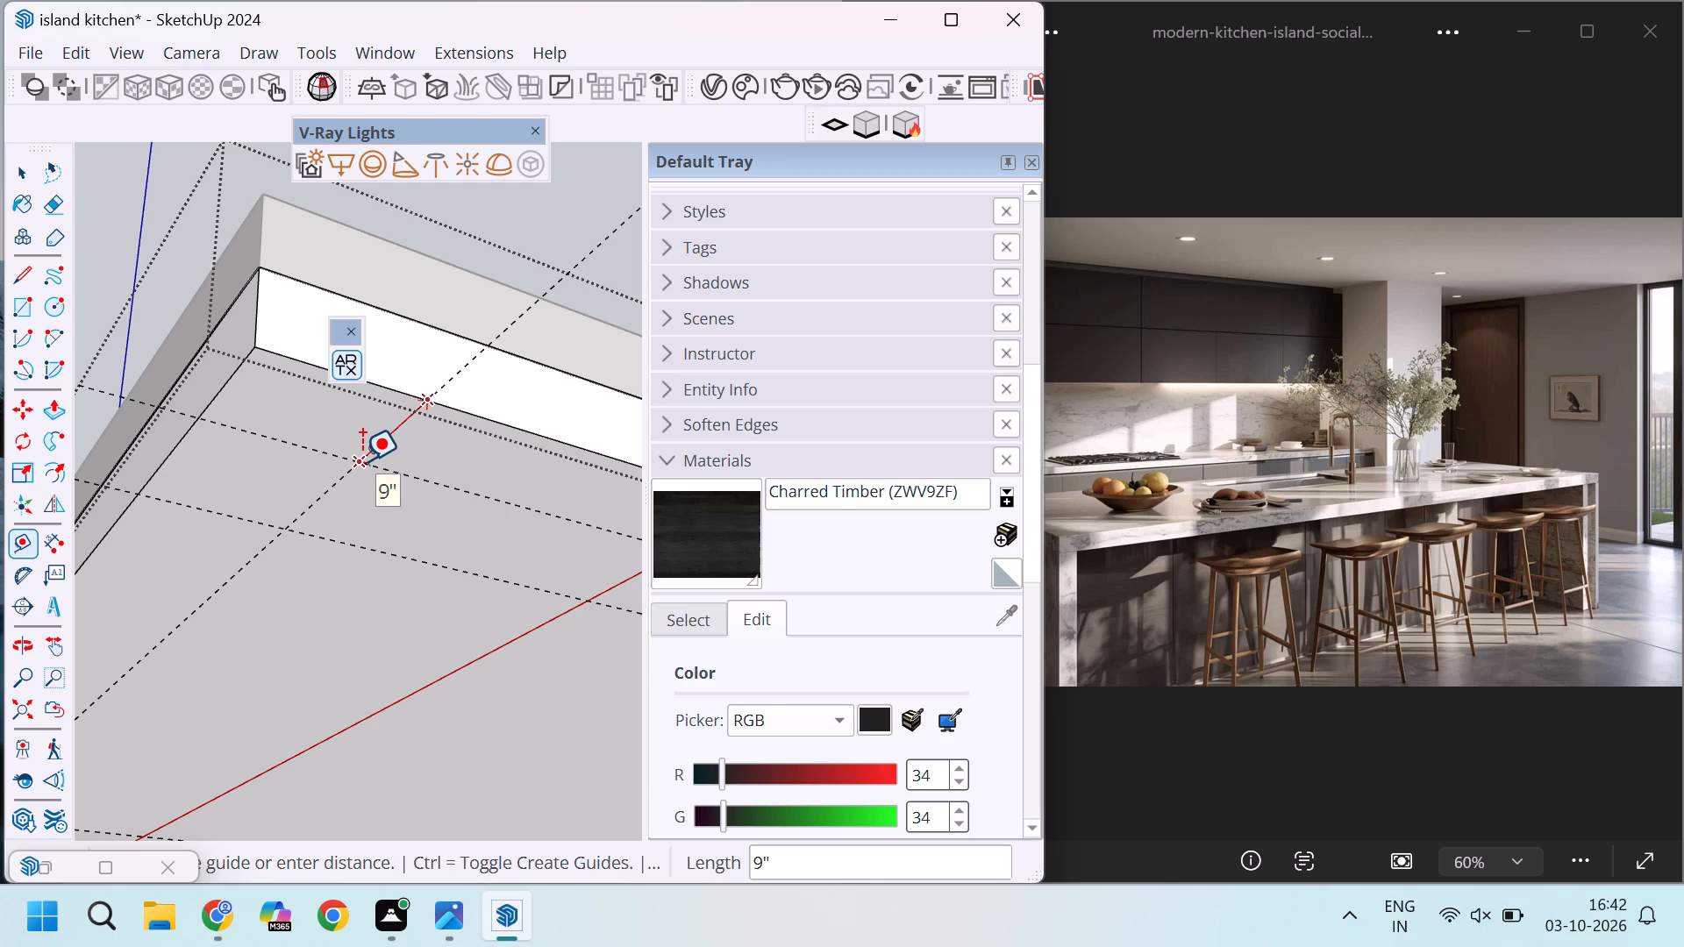
scroll(362, 460, down, 13)
key(Escape)
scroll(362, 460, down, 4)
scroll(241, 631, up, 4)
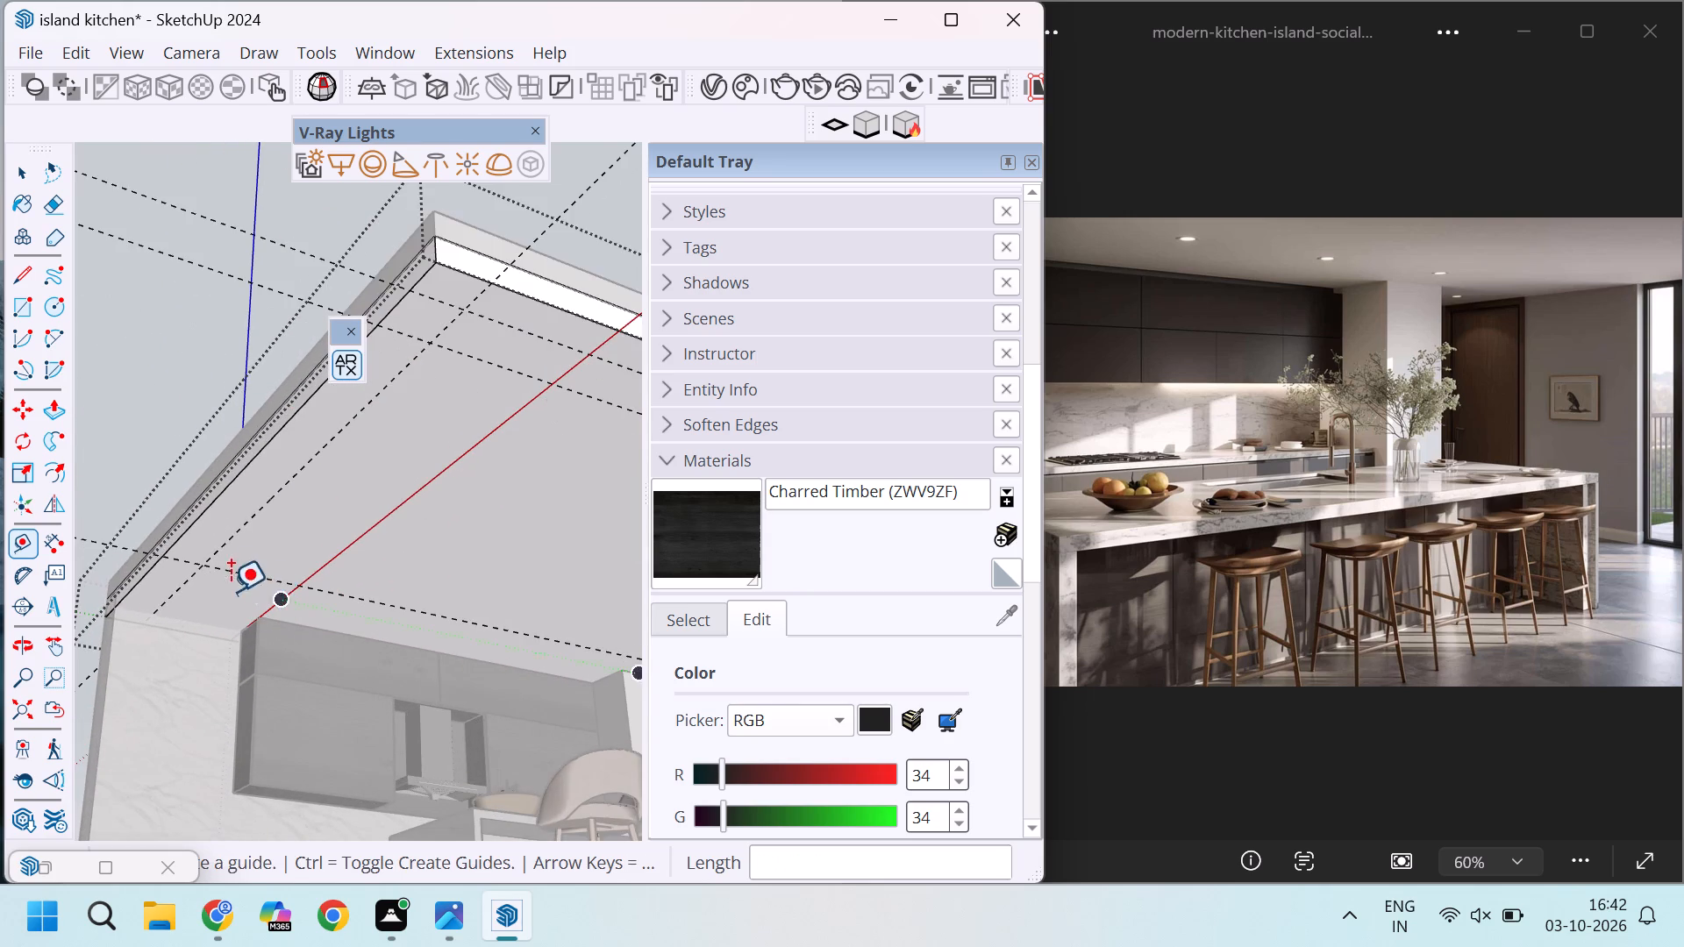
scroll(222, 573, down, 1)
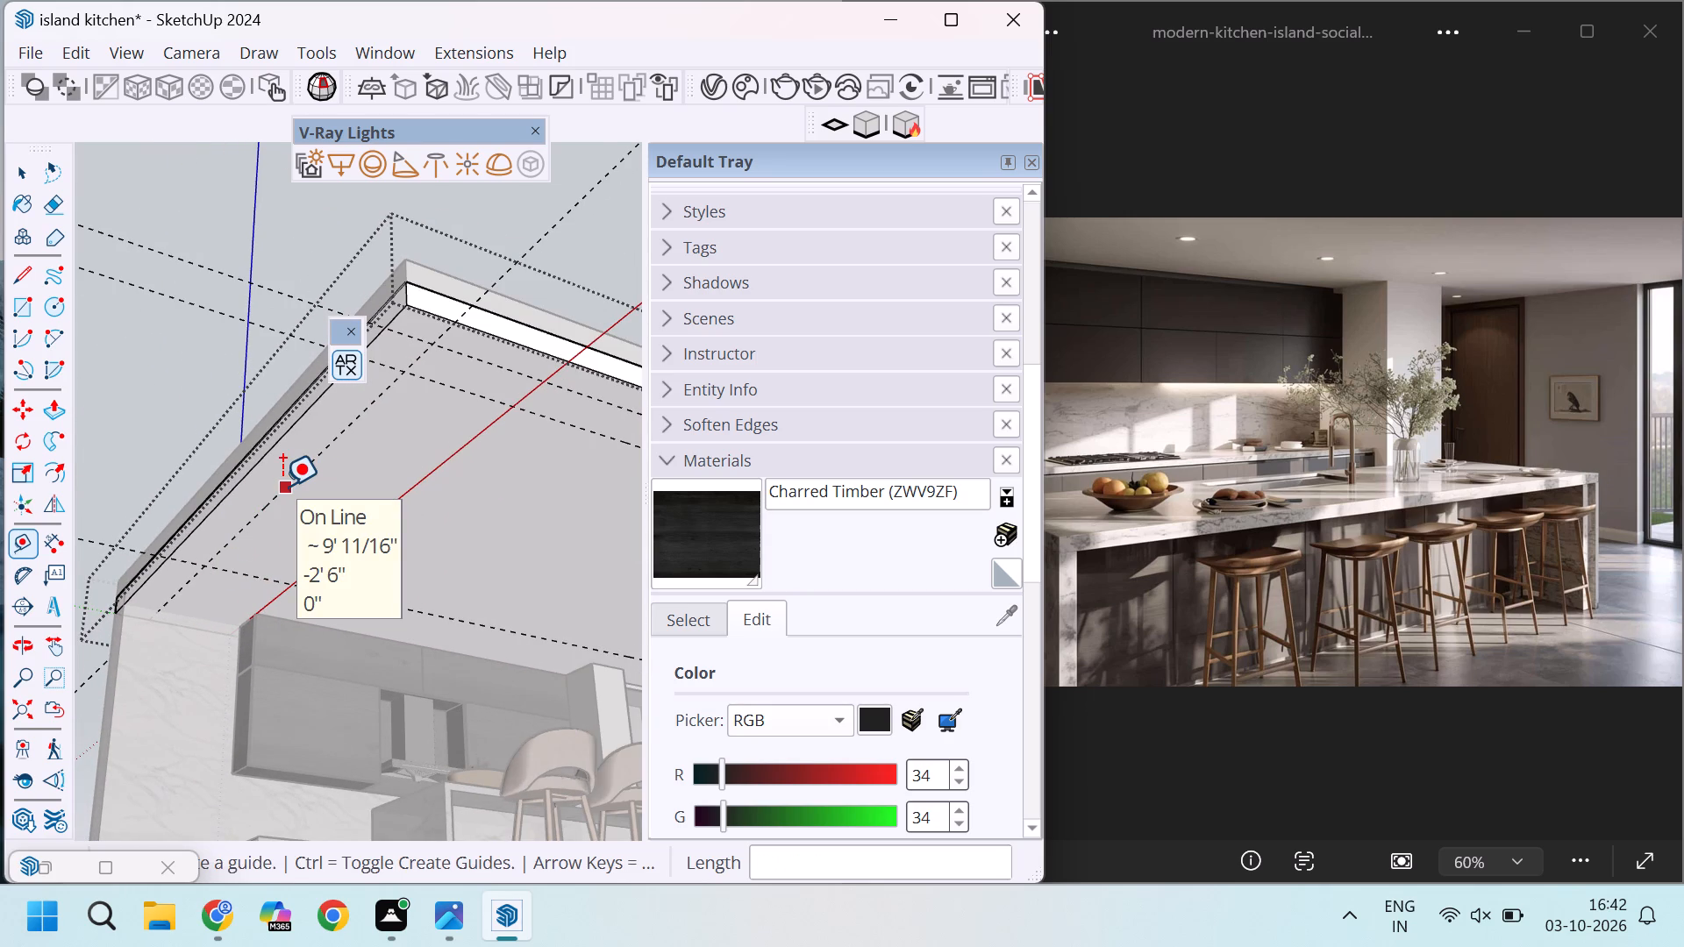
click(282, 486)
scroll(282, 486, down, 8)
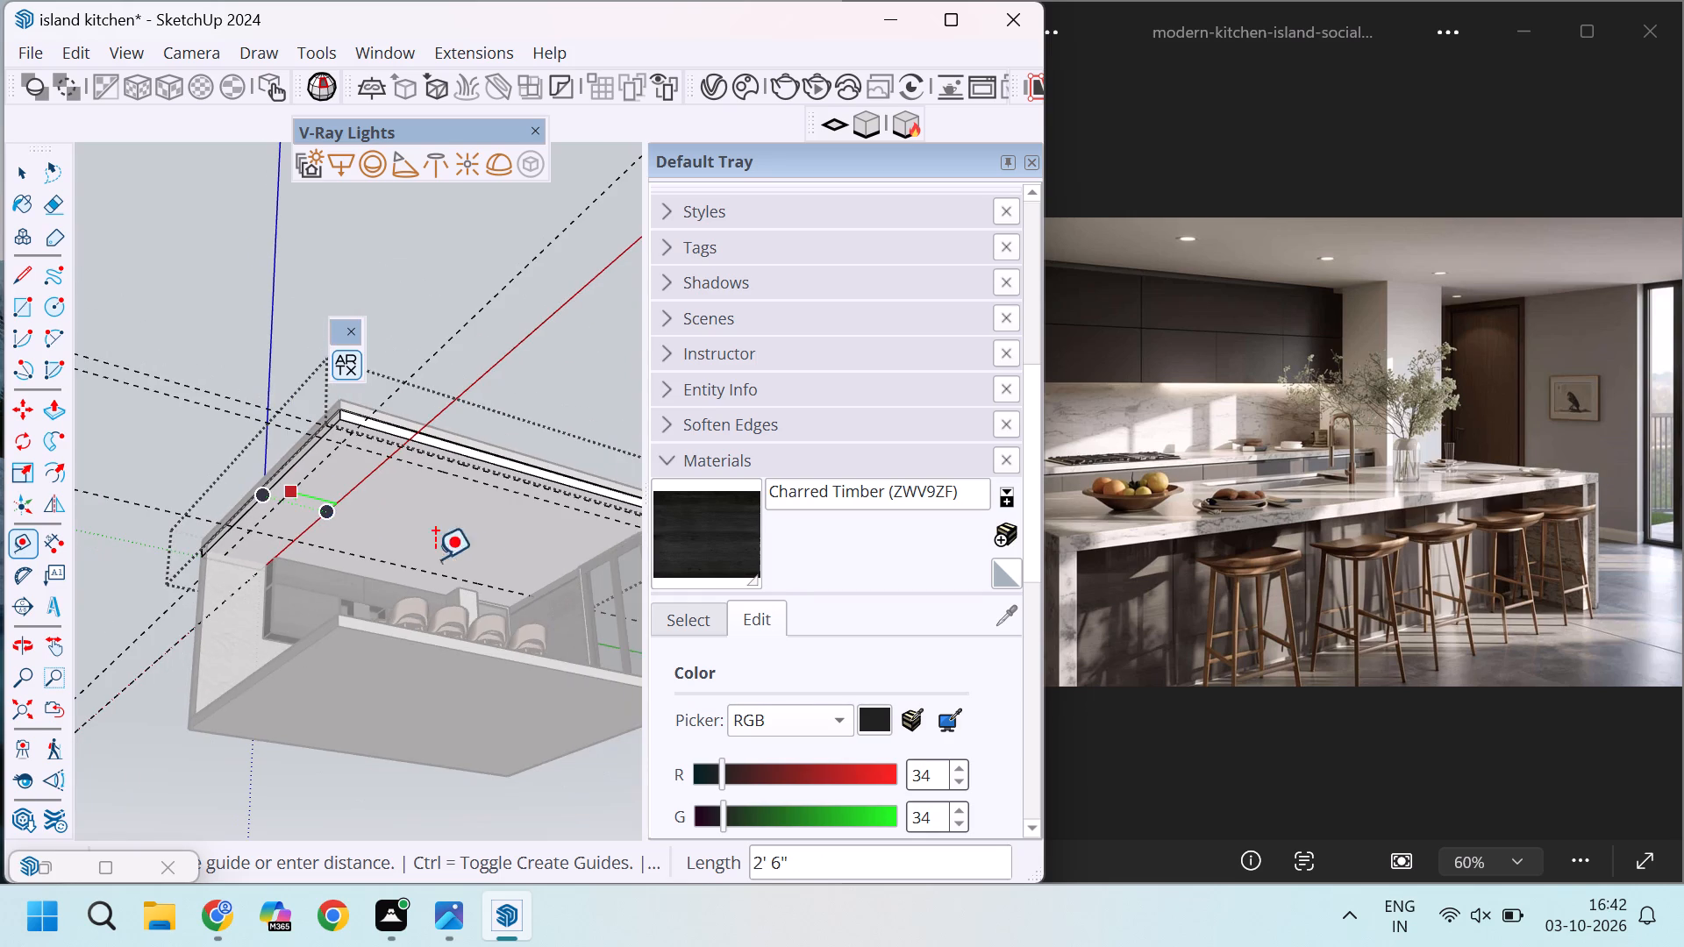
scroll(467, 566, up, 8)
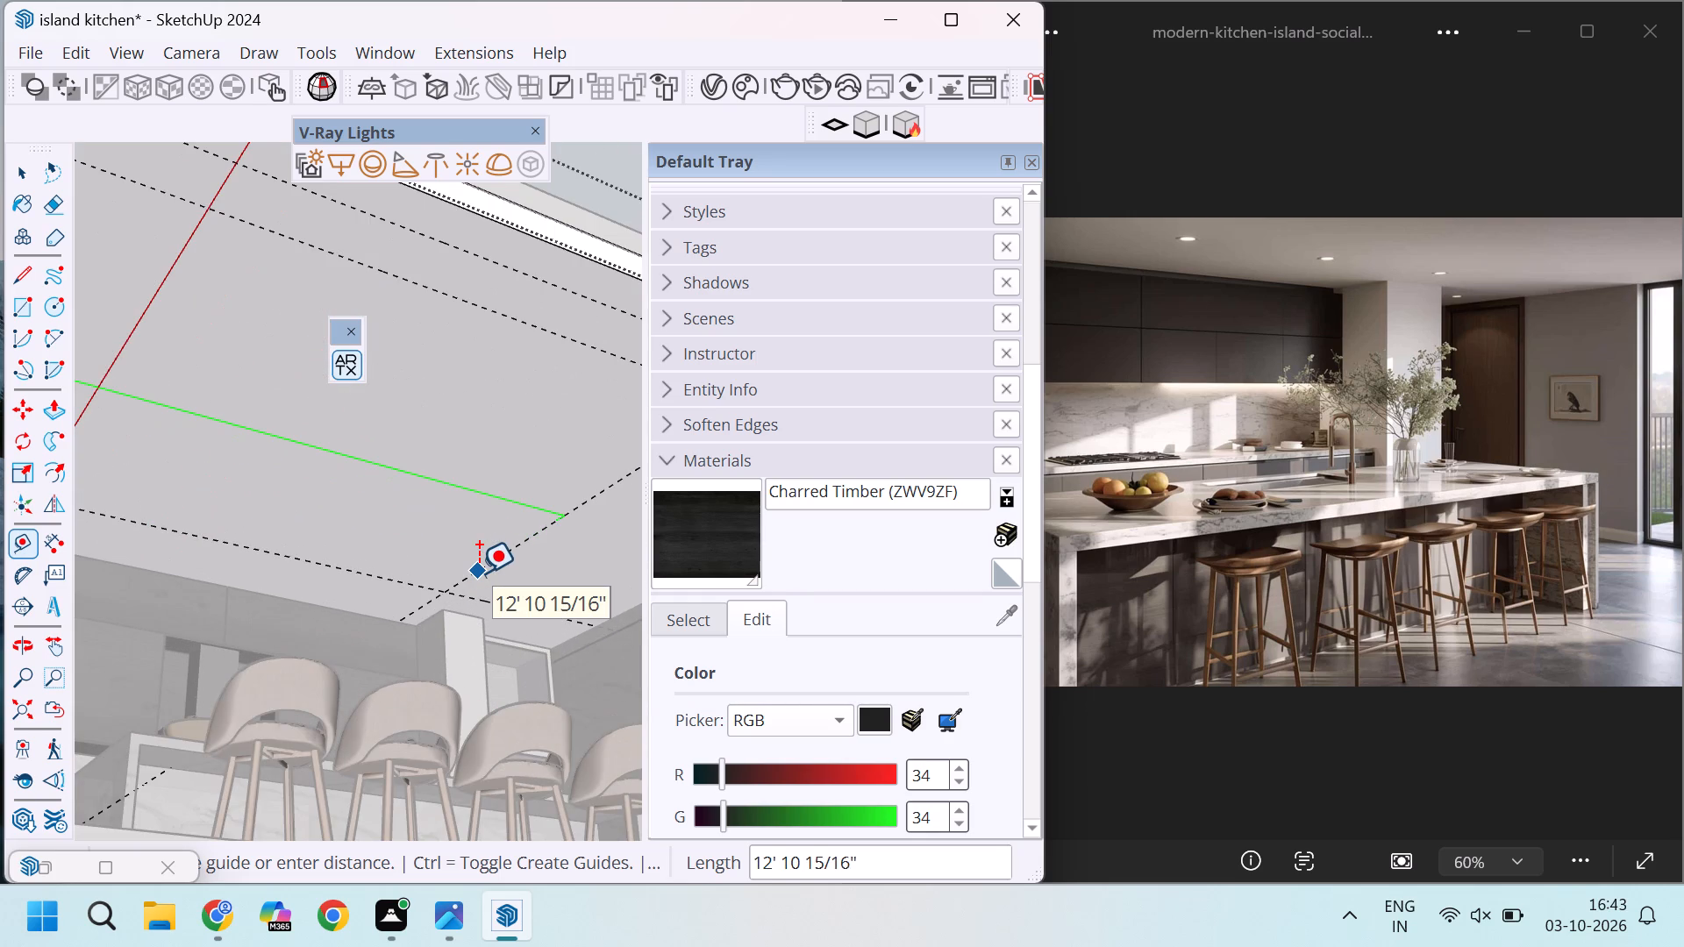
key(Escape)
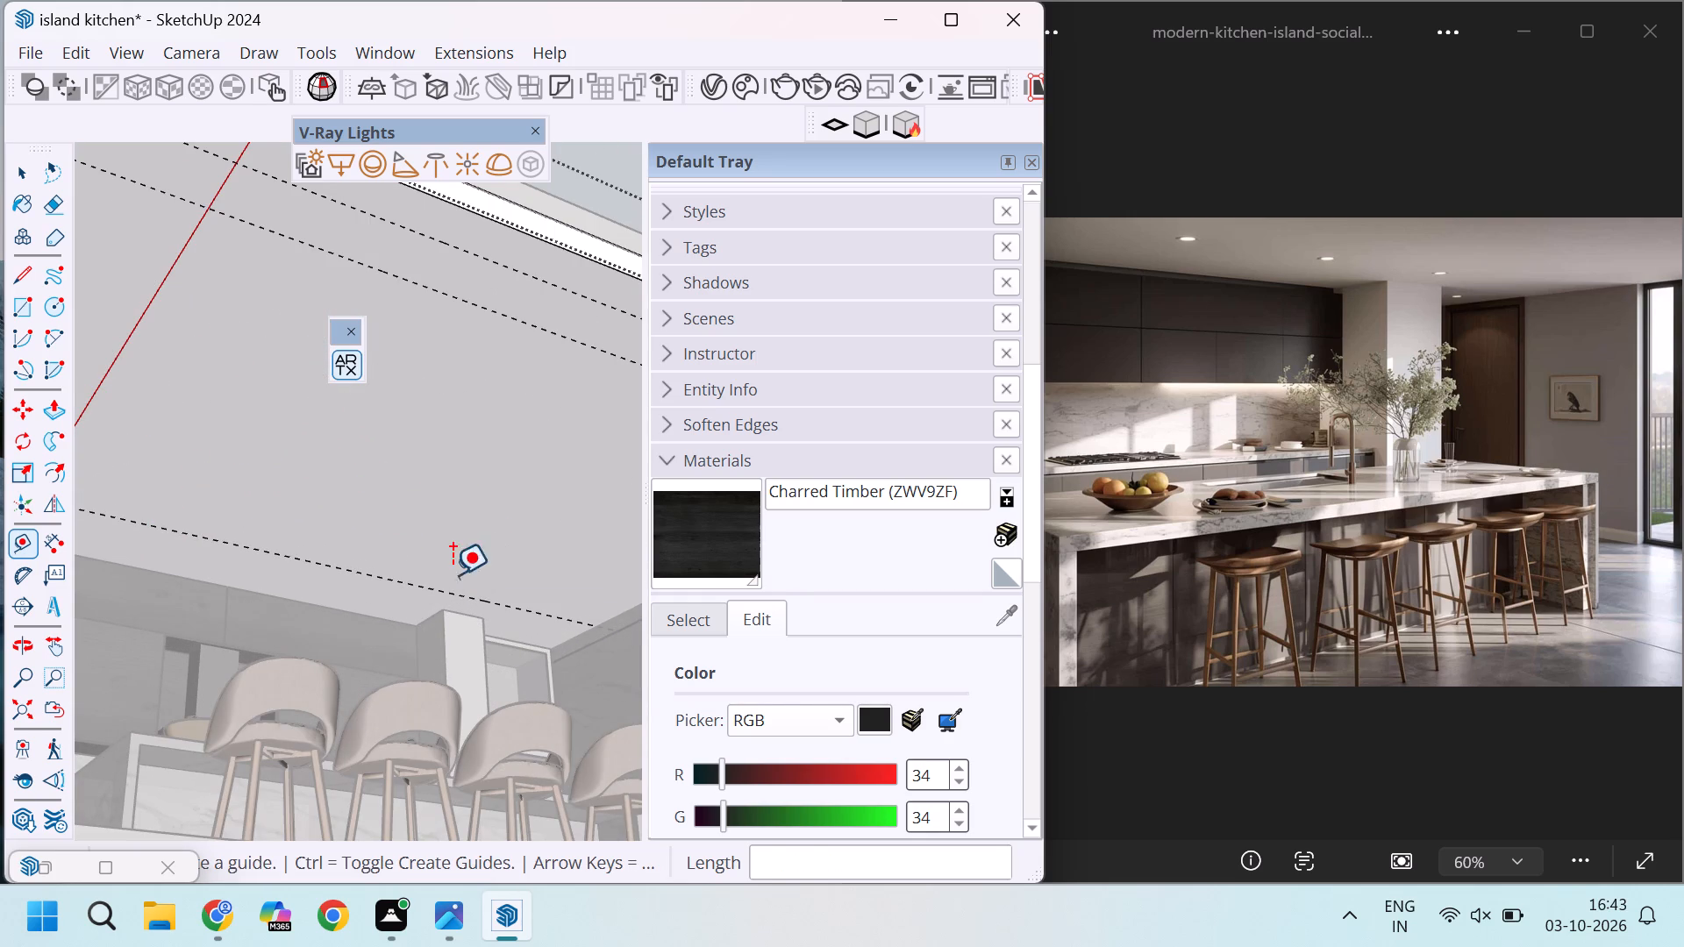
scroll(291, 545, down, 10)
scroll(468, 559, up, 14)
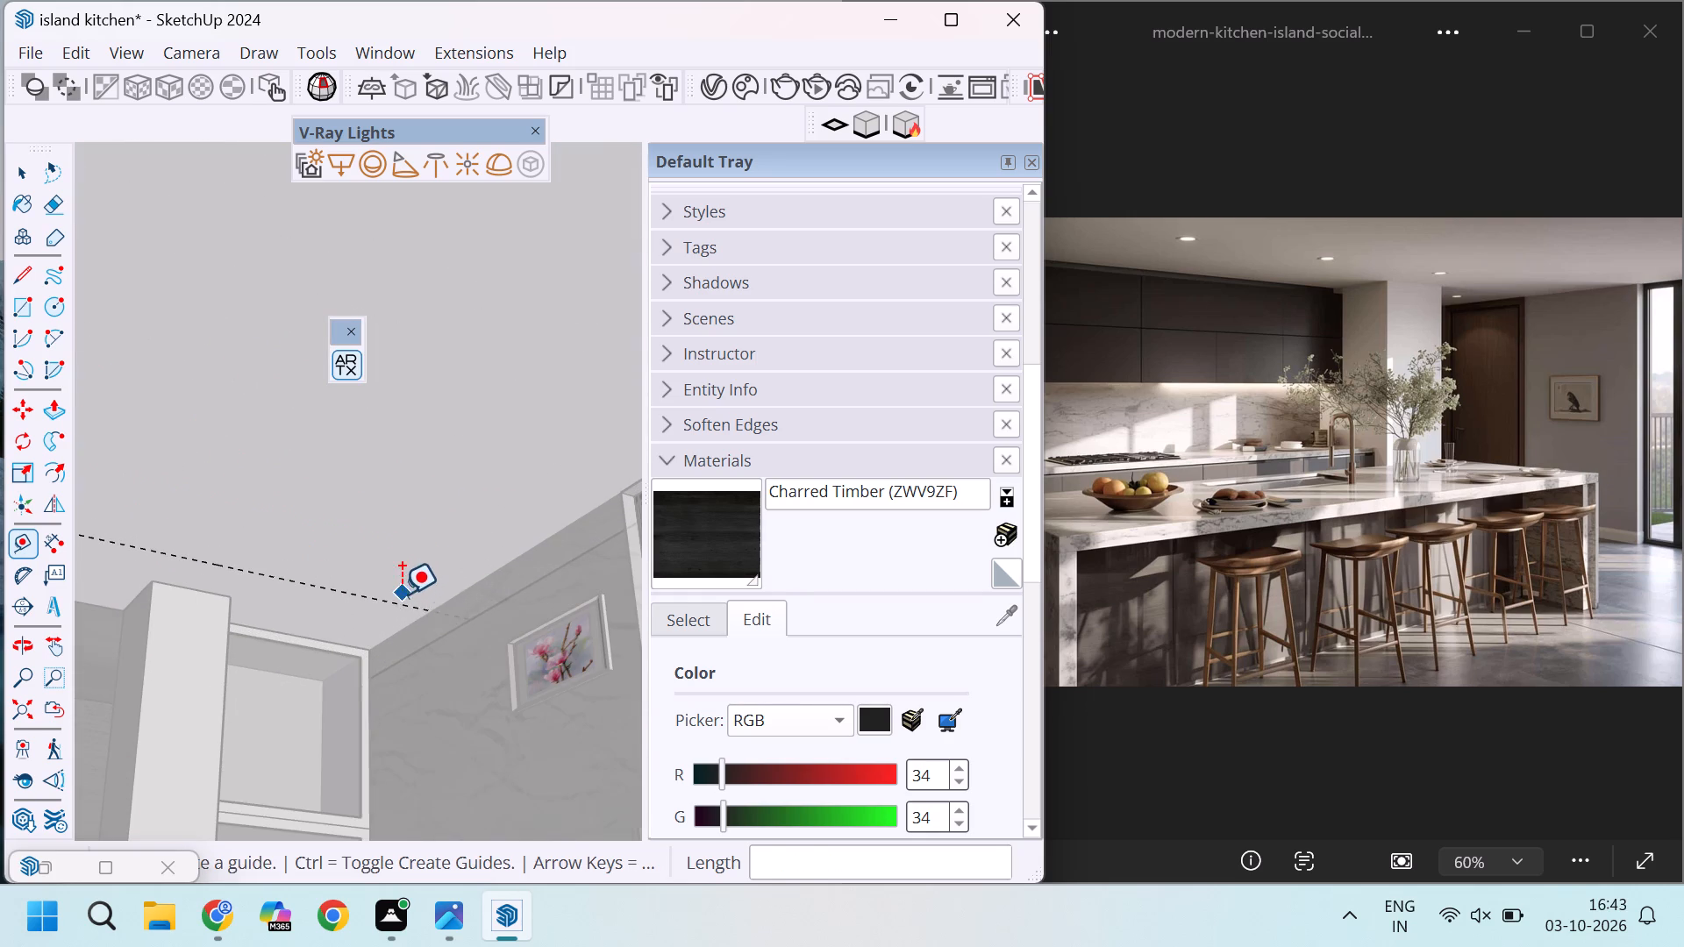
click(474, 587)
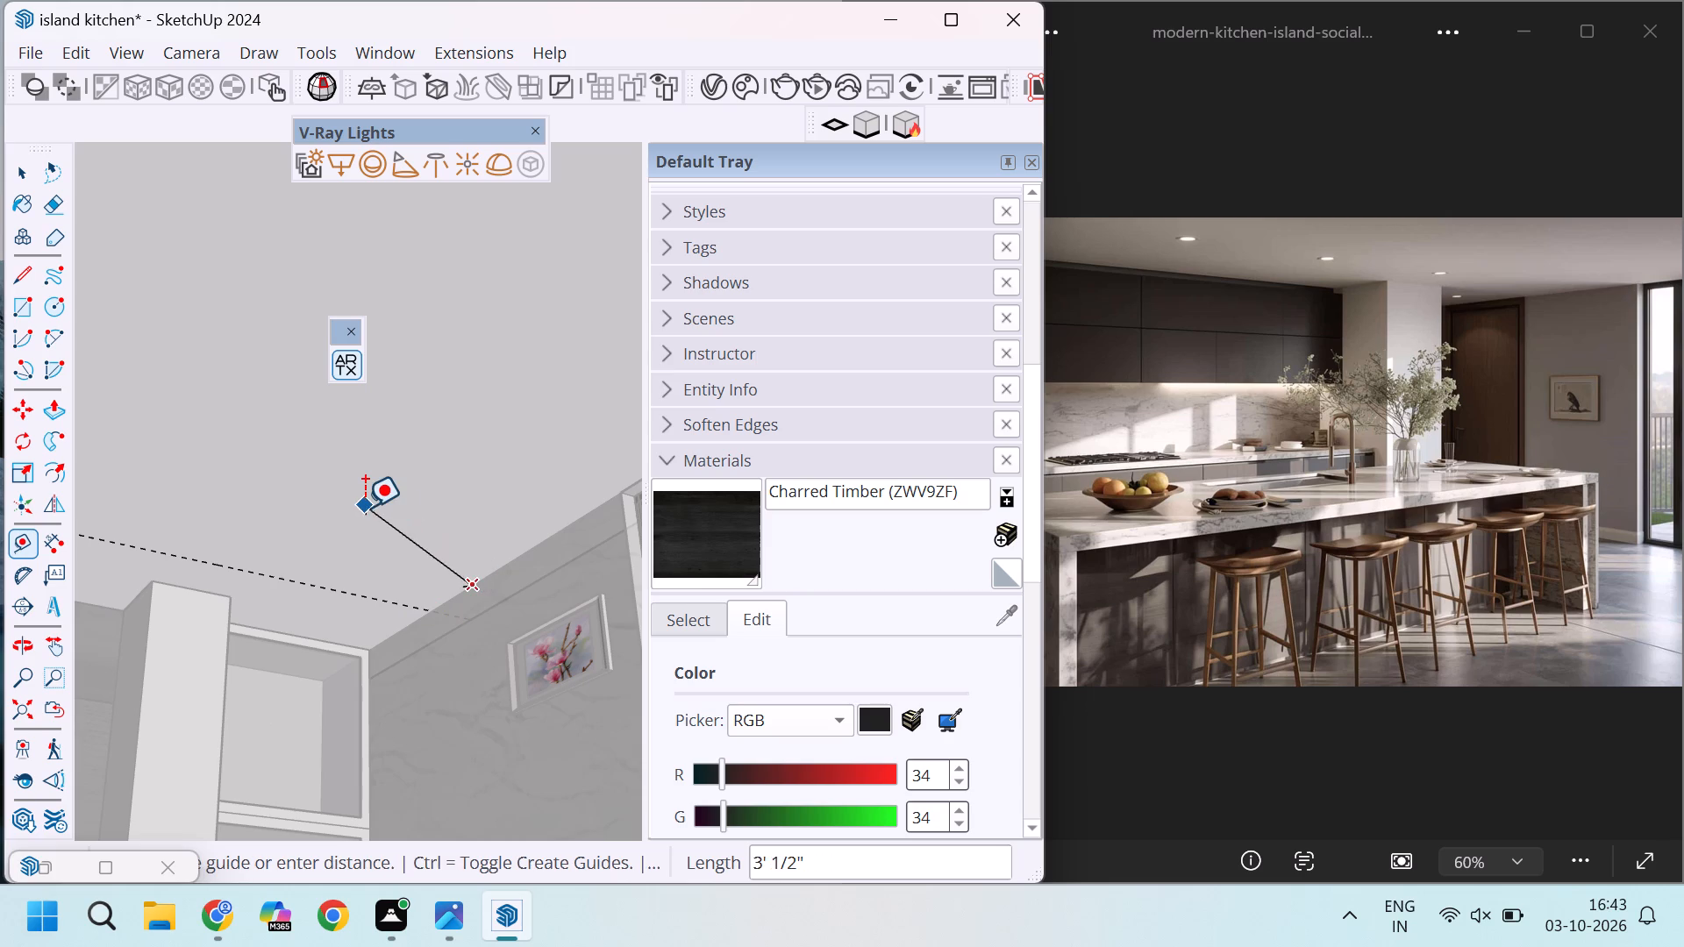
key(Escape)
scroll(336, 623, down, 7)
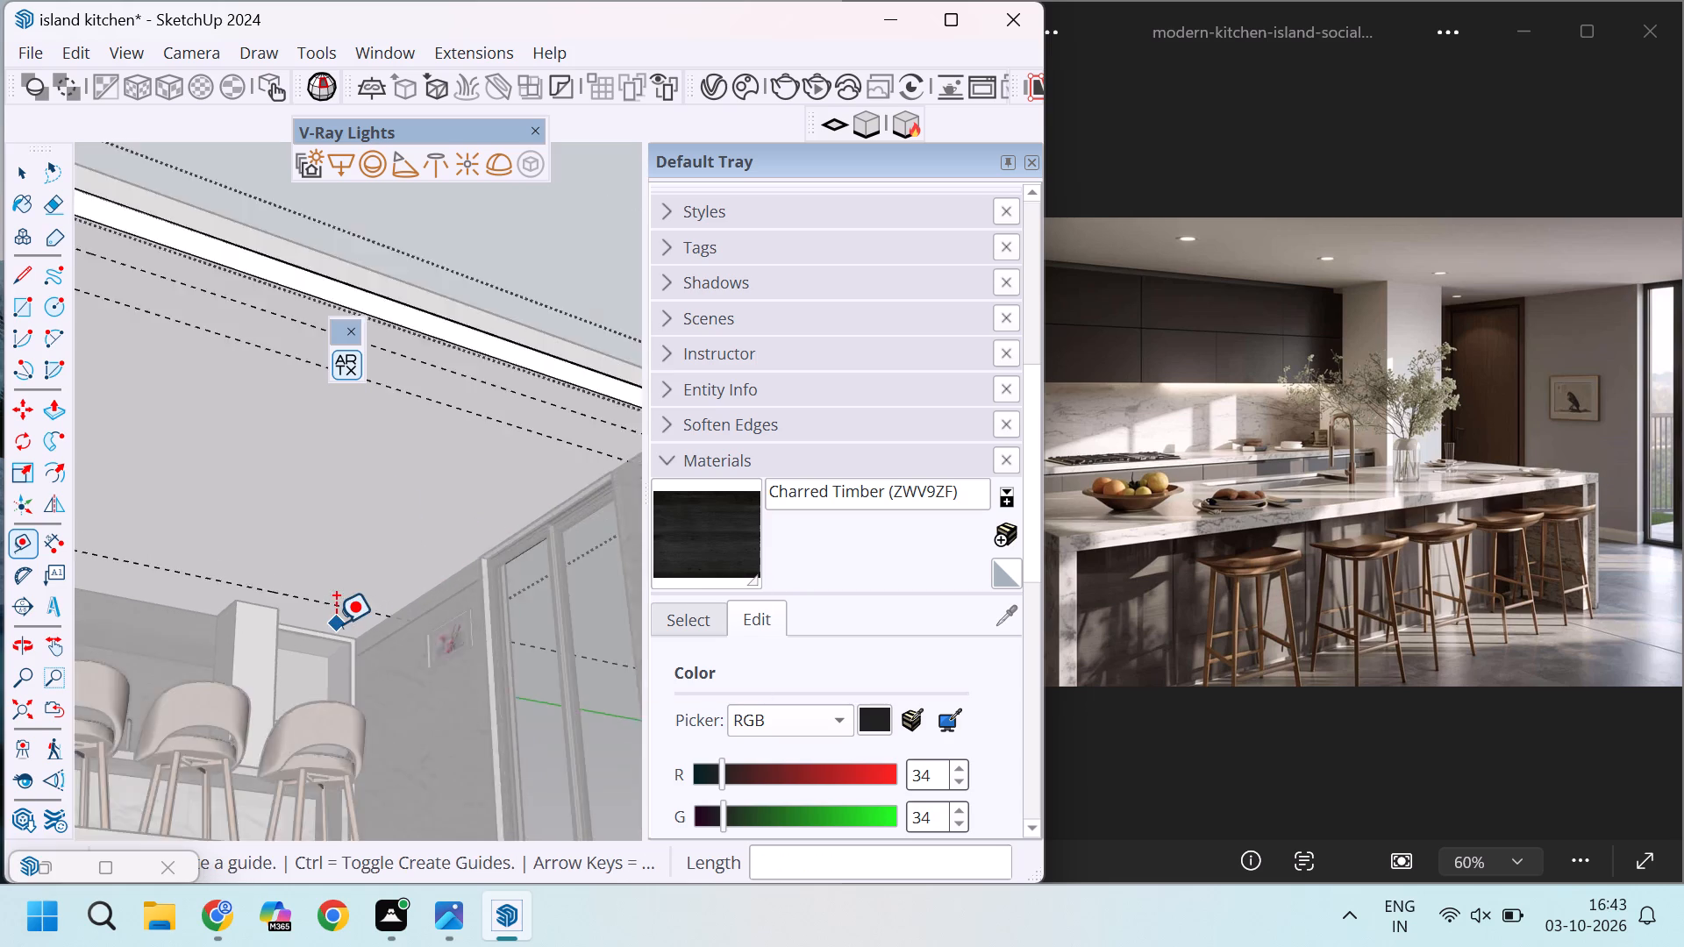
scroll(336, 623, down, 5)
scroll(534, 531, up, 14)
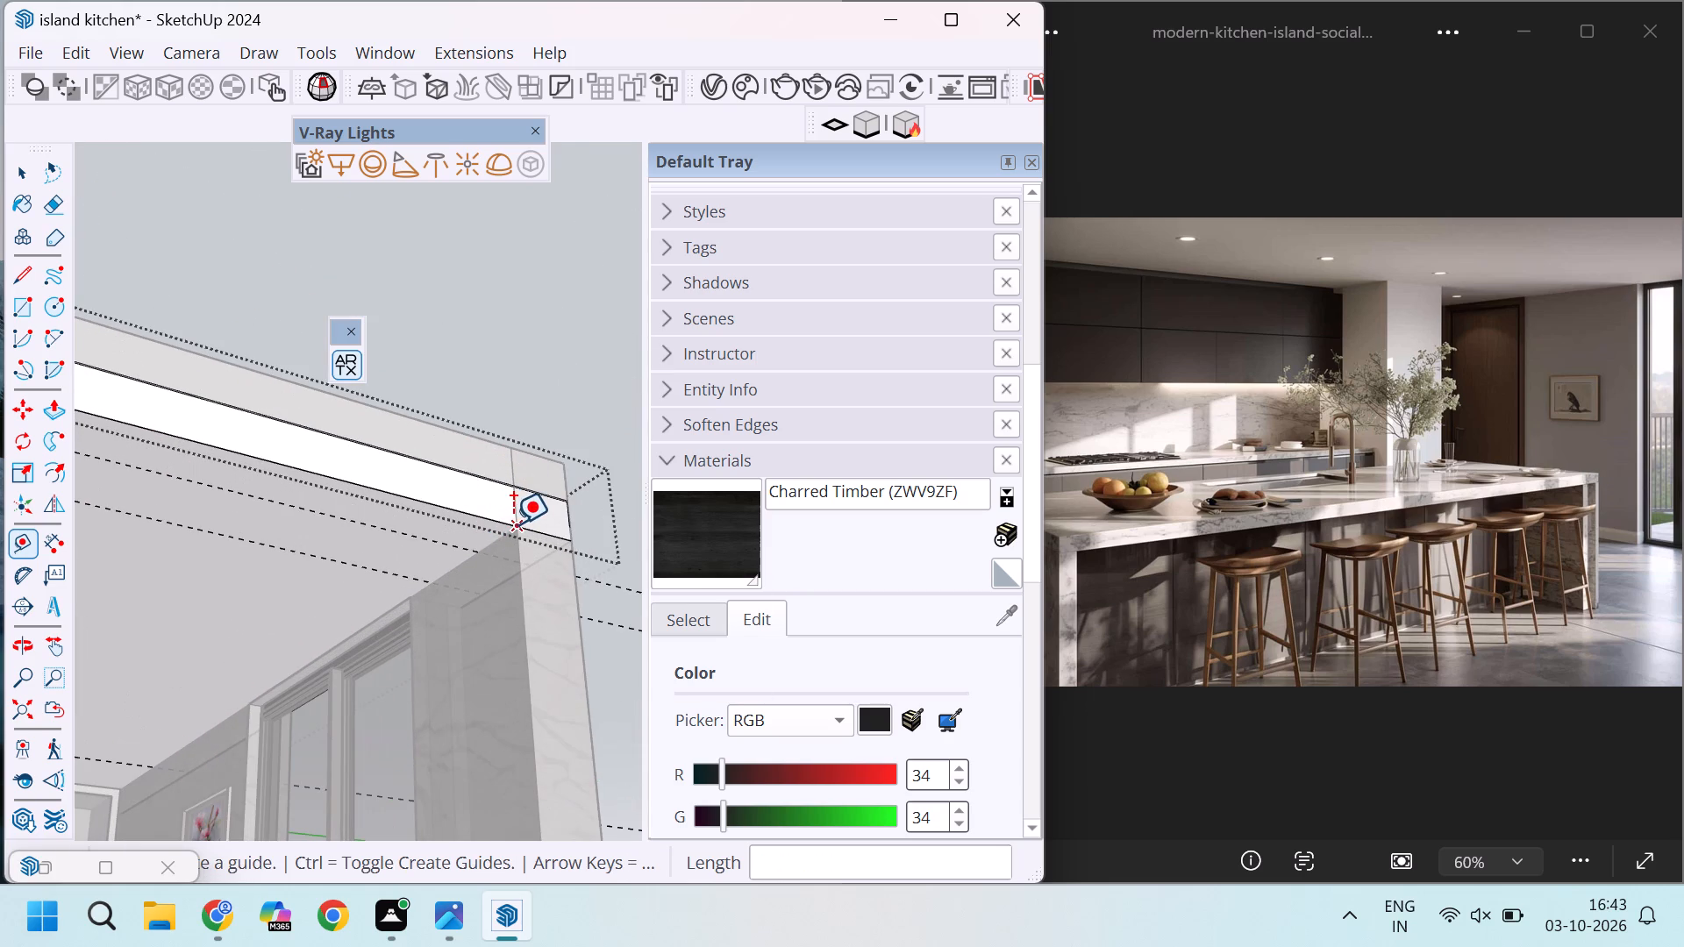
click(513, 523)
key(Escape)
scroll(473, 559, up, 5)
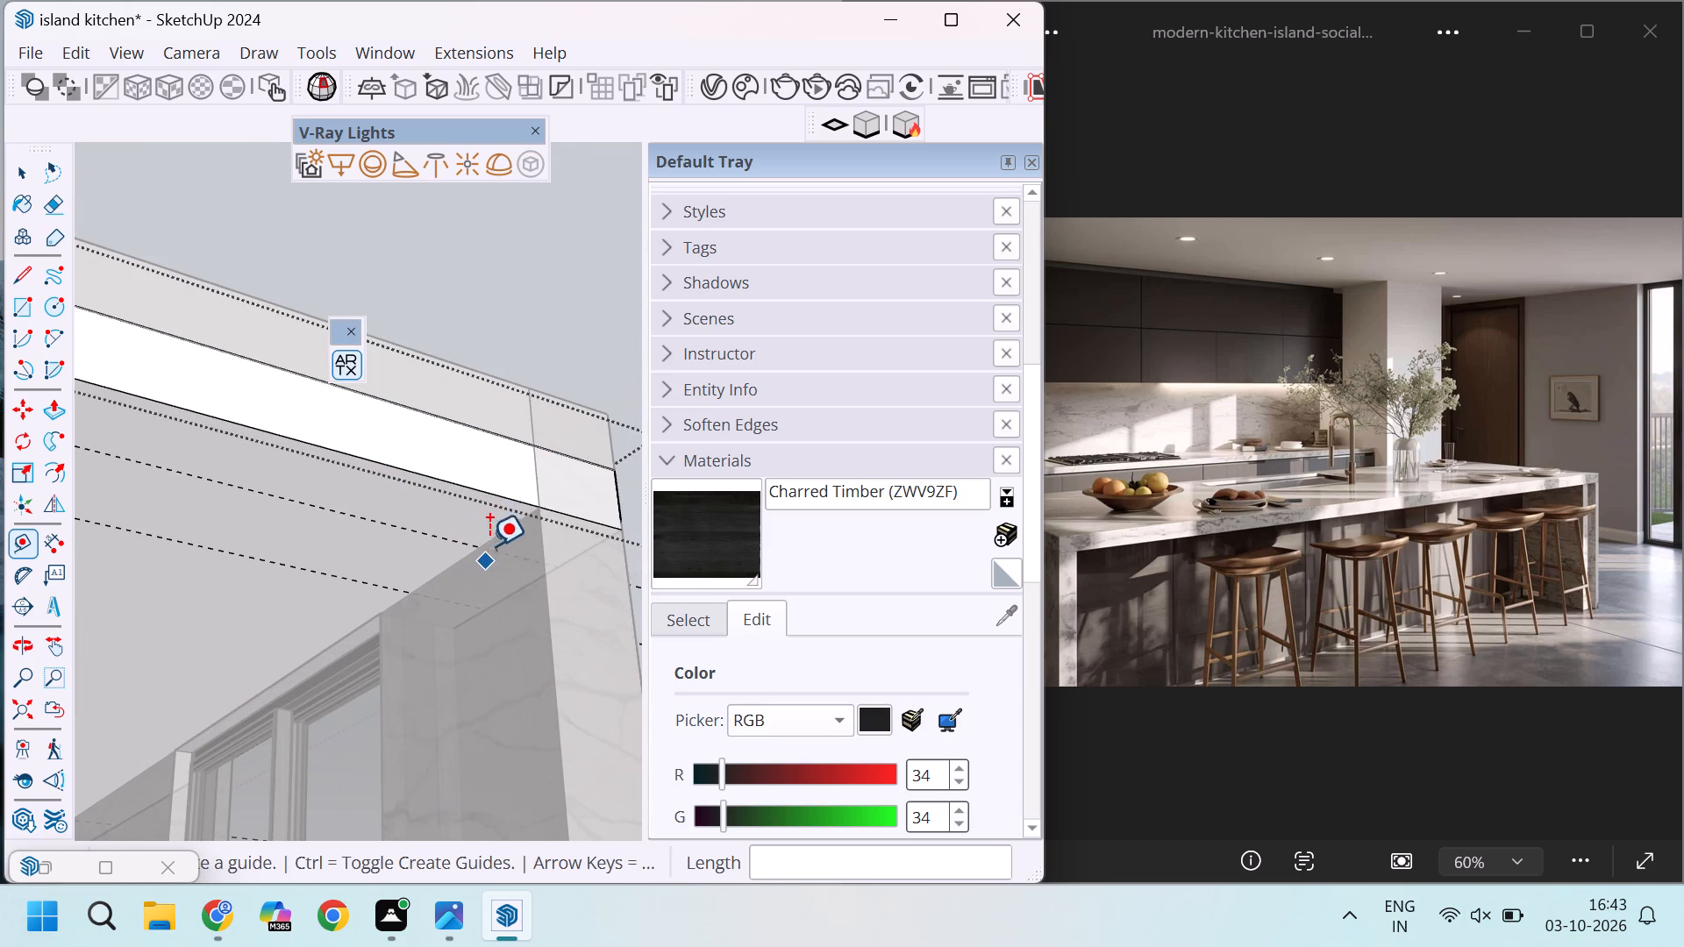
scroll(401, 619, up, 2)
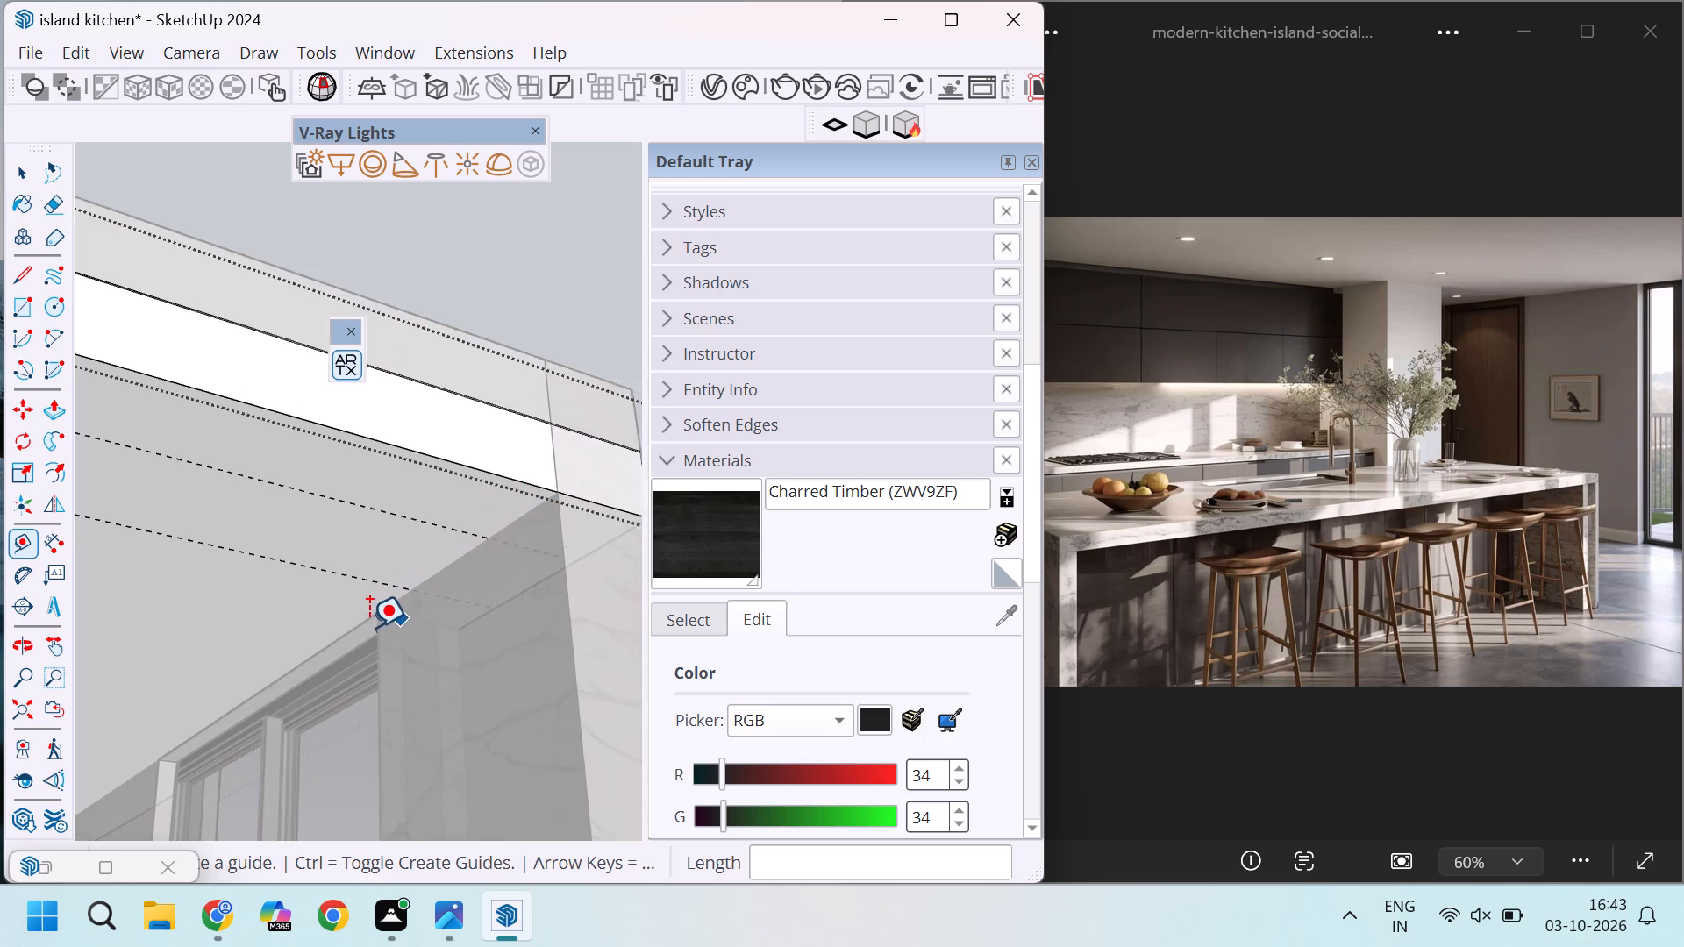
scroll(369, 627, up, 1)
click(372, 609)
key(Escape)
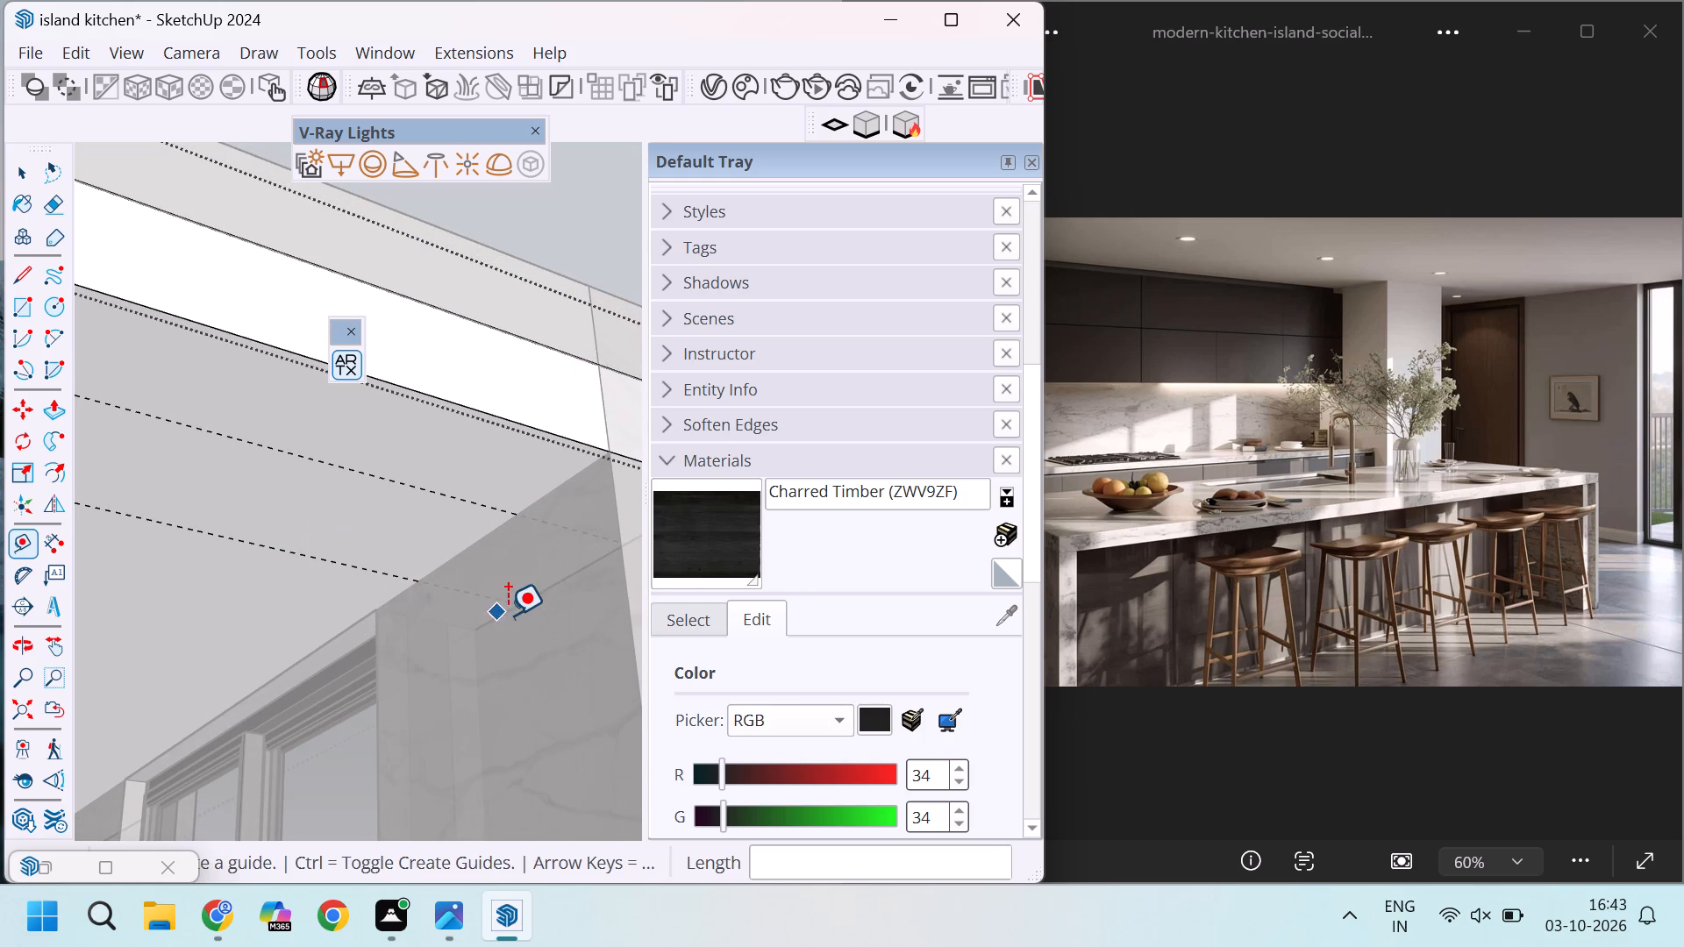
Examine the lower ceiling slab's edge along the sliding-door wall for the next guide's starting point.
scroll(508, 615, down, 6)
scroll(422, 691, down, 6)
middle_drag(453, 671, 402, 811)
scroll(436, 702, up, 11)
middle_drag(444, 762, 503, 560)
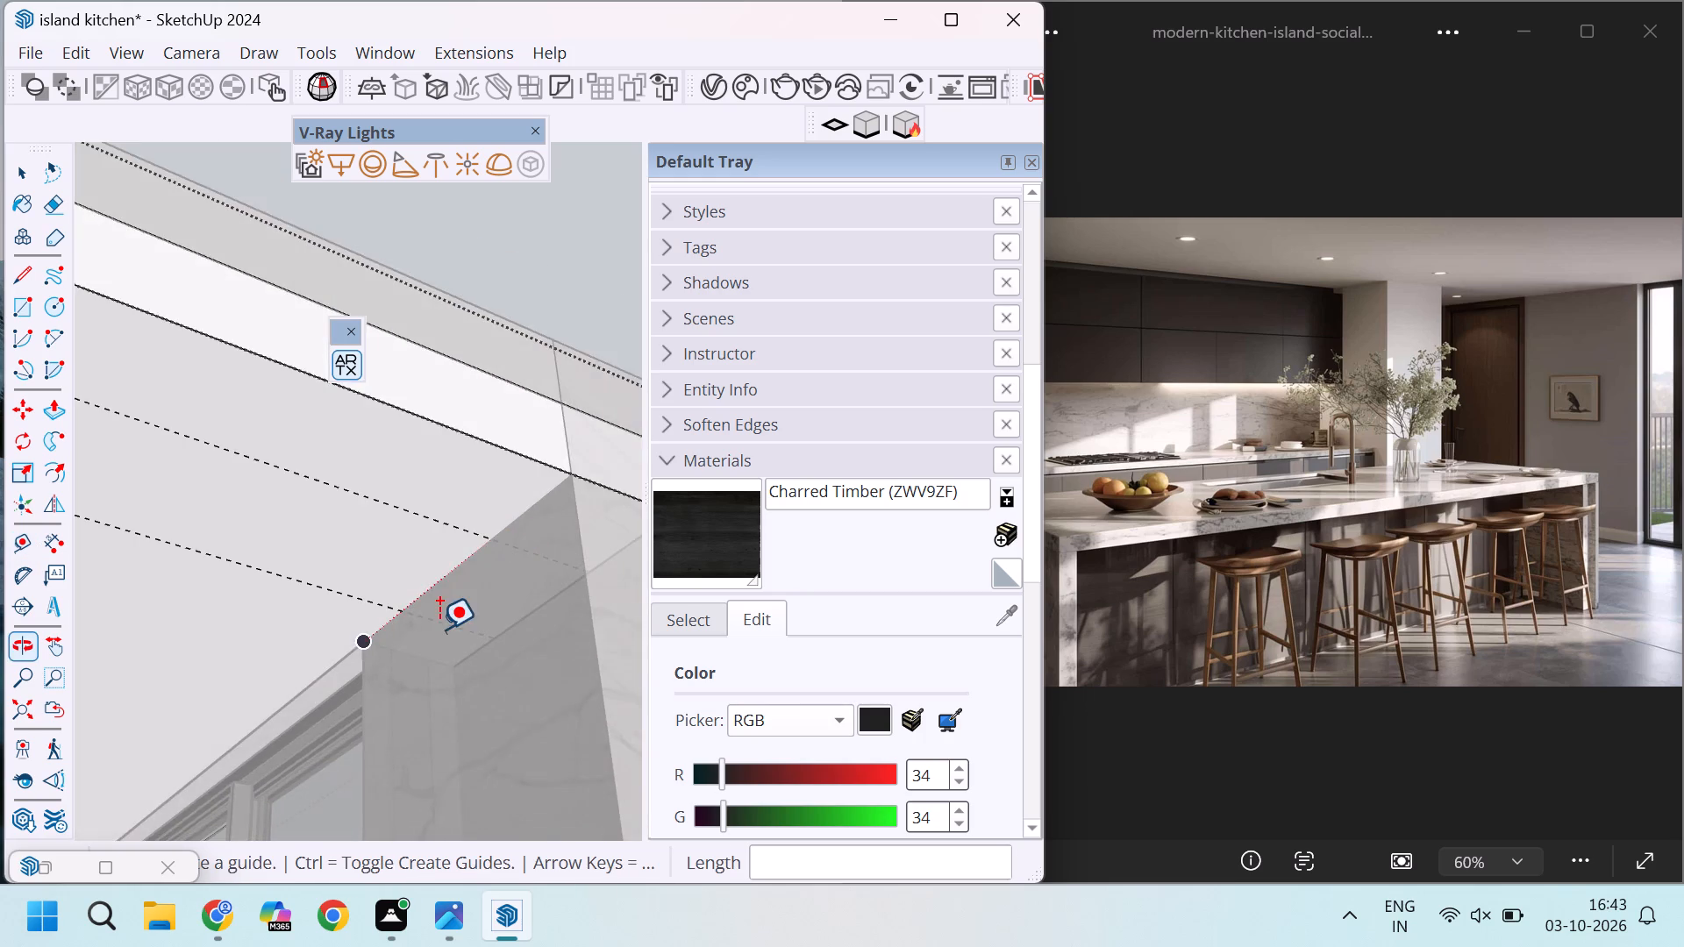
scroll(440, 633, down, 18)
scroll(368, 690, up, 4)
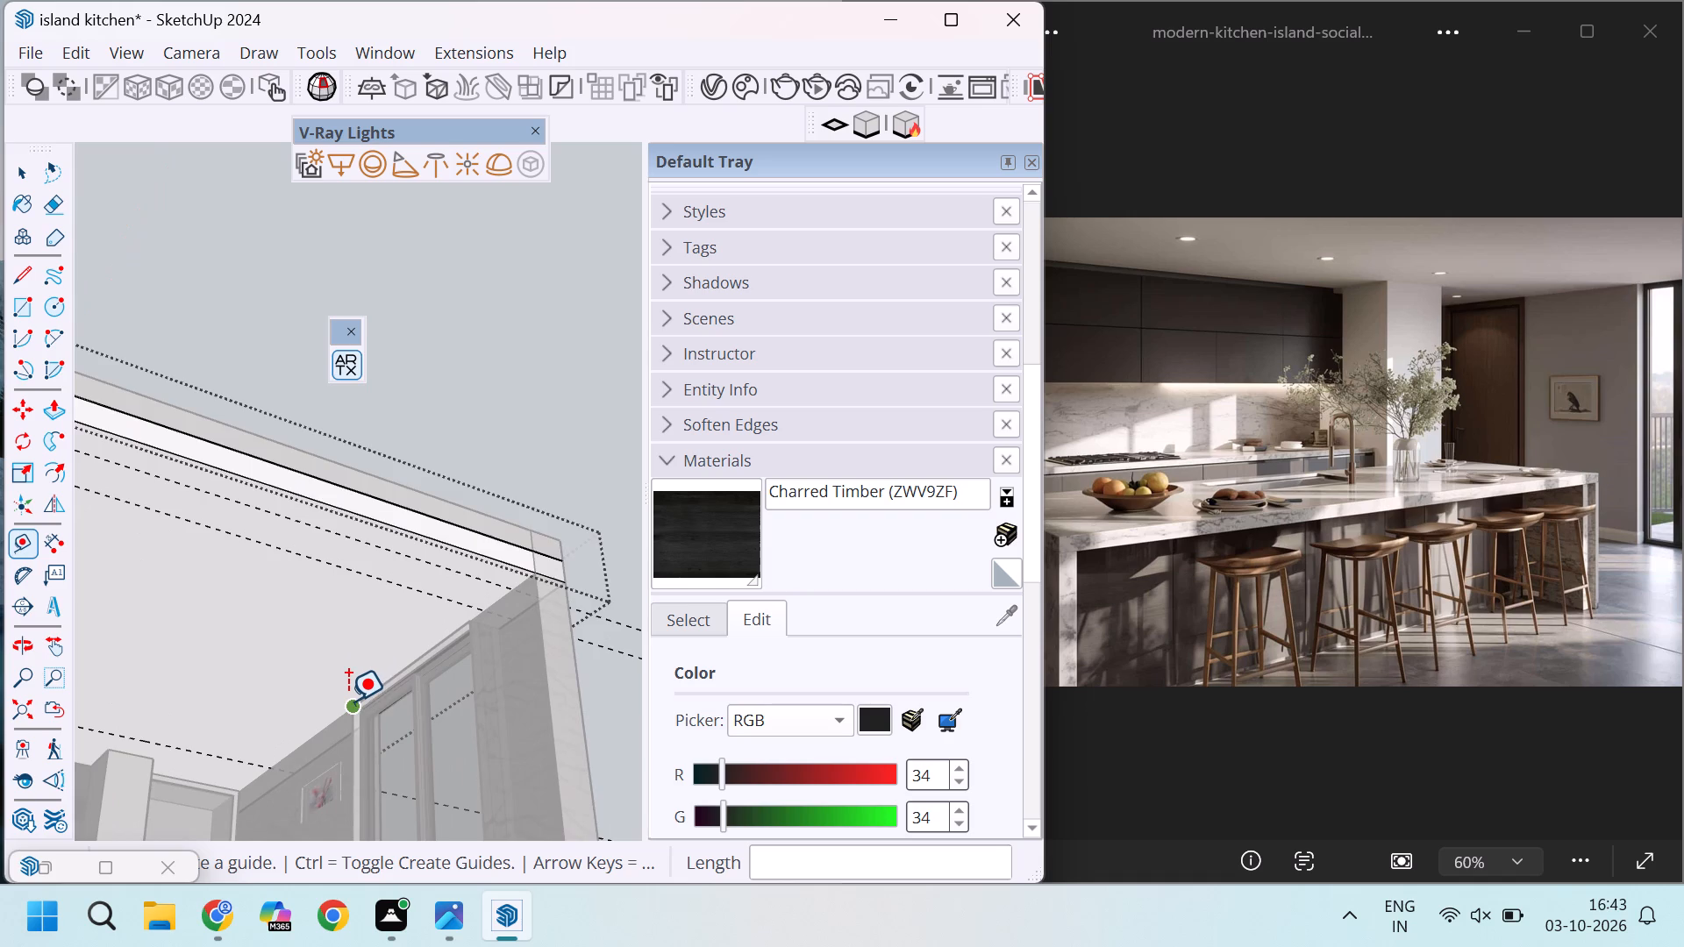
scroll(350, 701, up, 4)
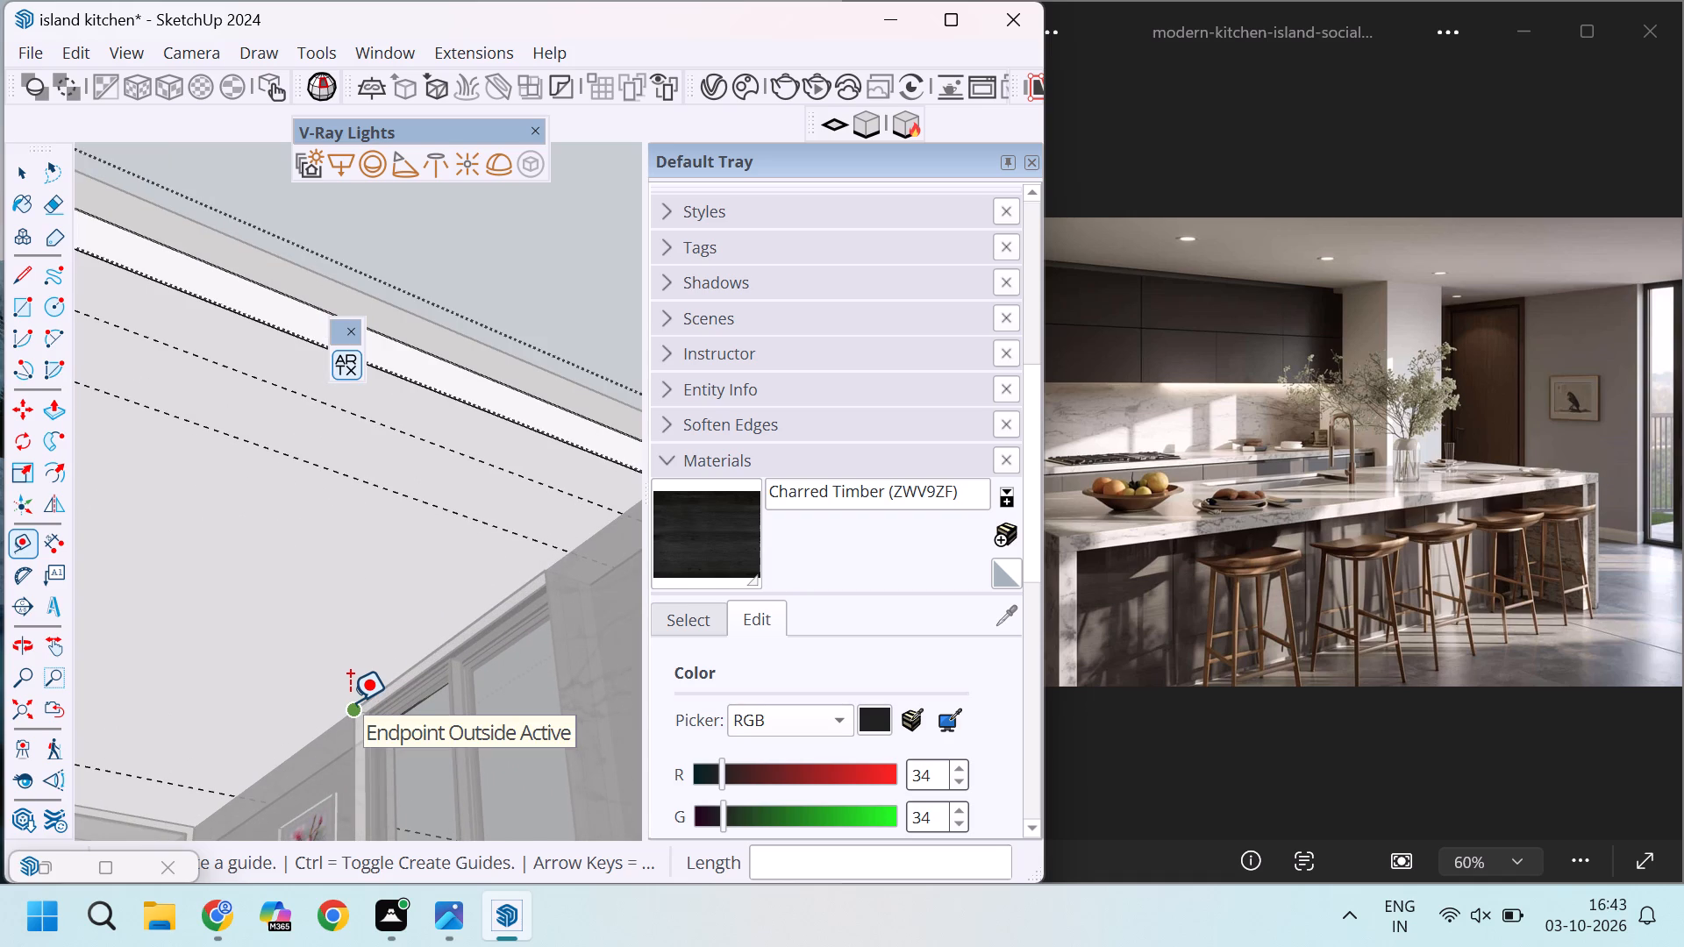
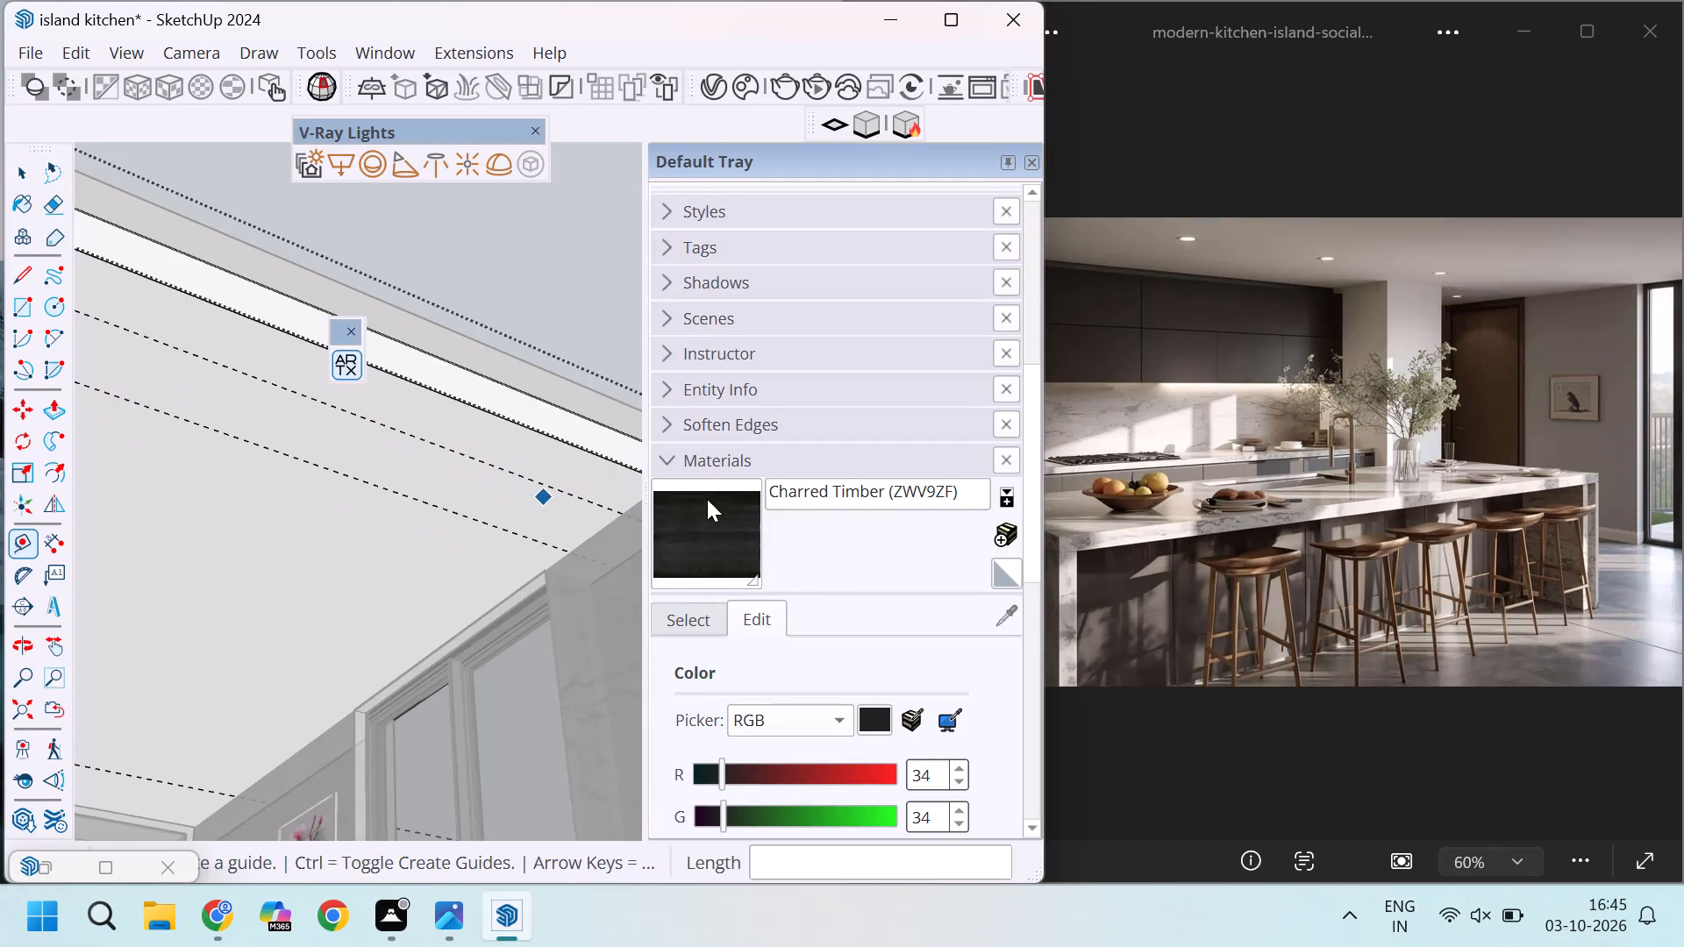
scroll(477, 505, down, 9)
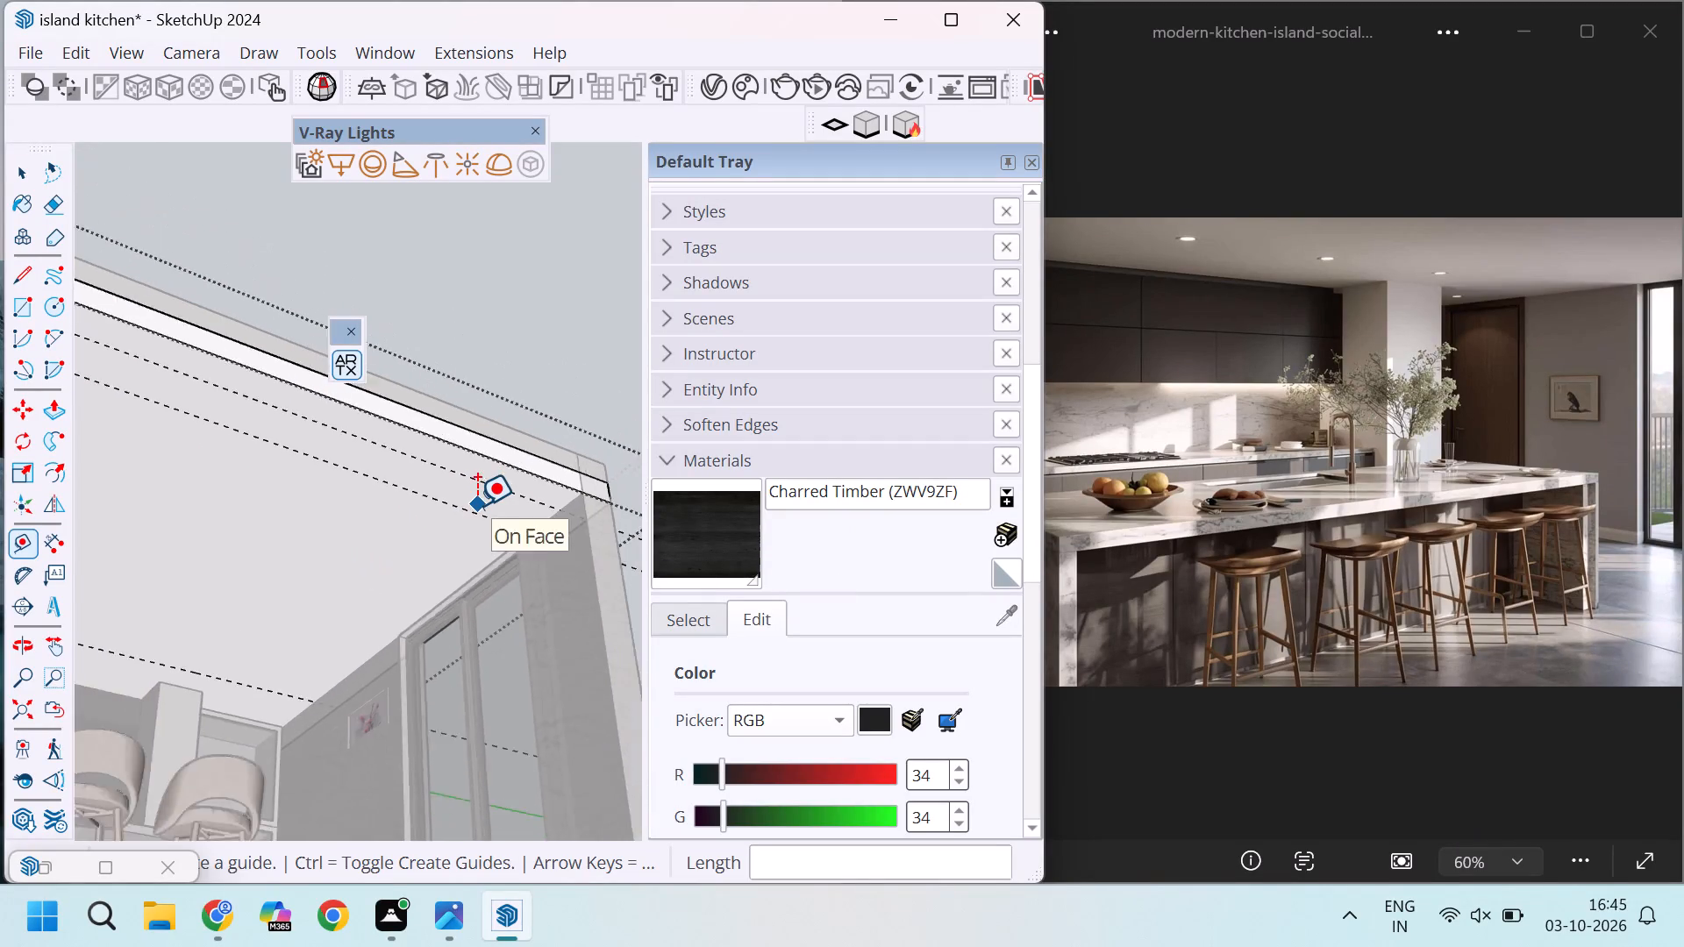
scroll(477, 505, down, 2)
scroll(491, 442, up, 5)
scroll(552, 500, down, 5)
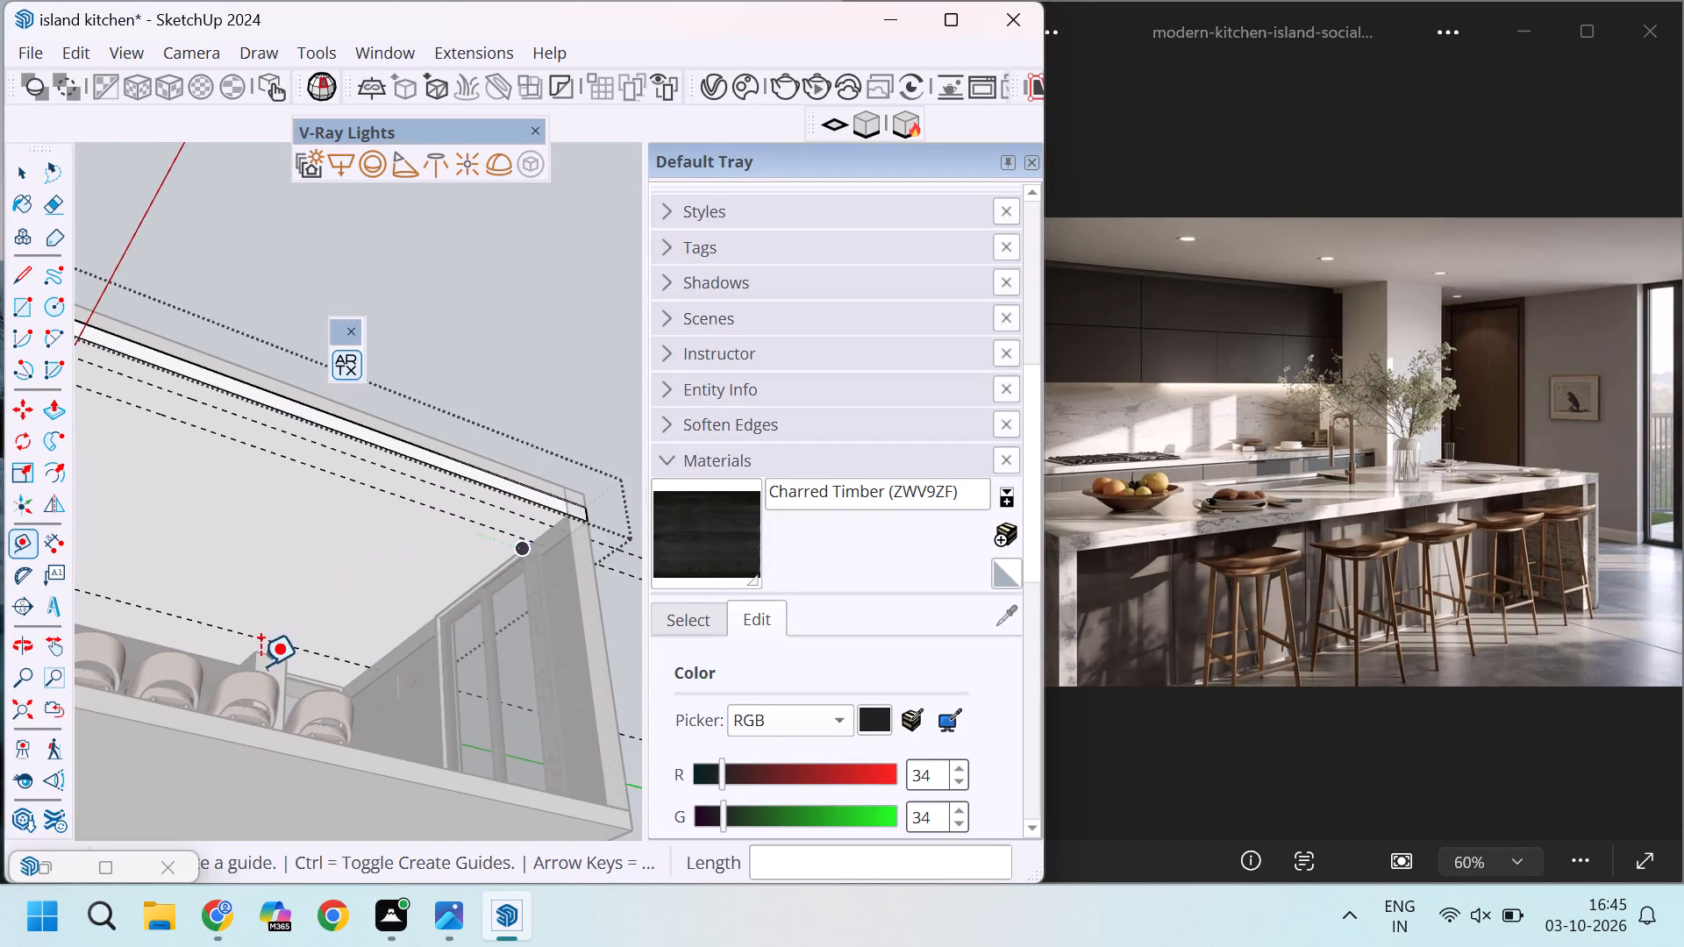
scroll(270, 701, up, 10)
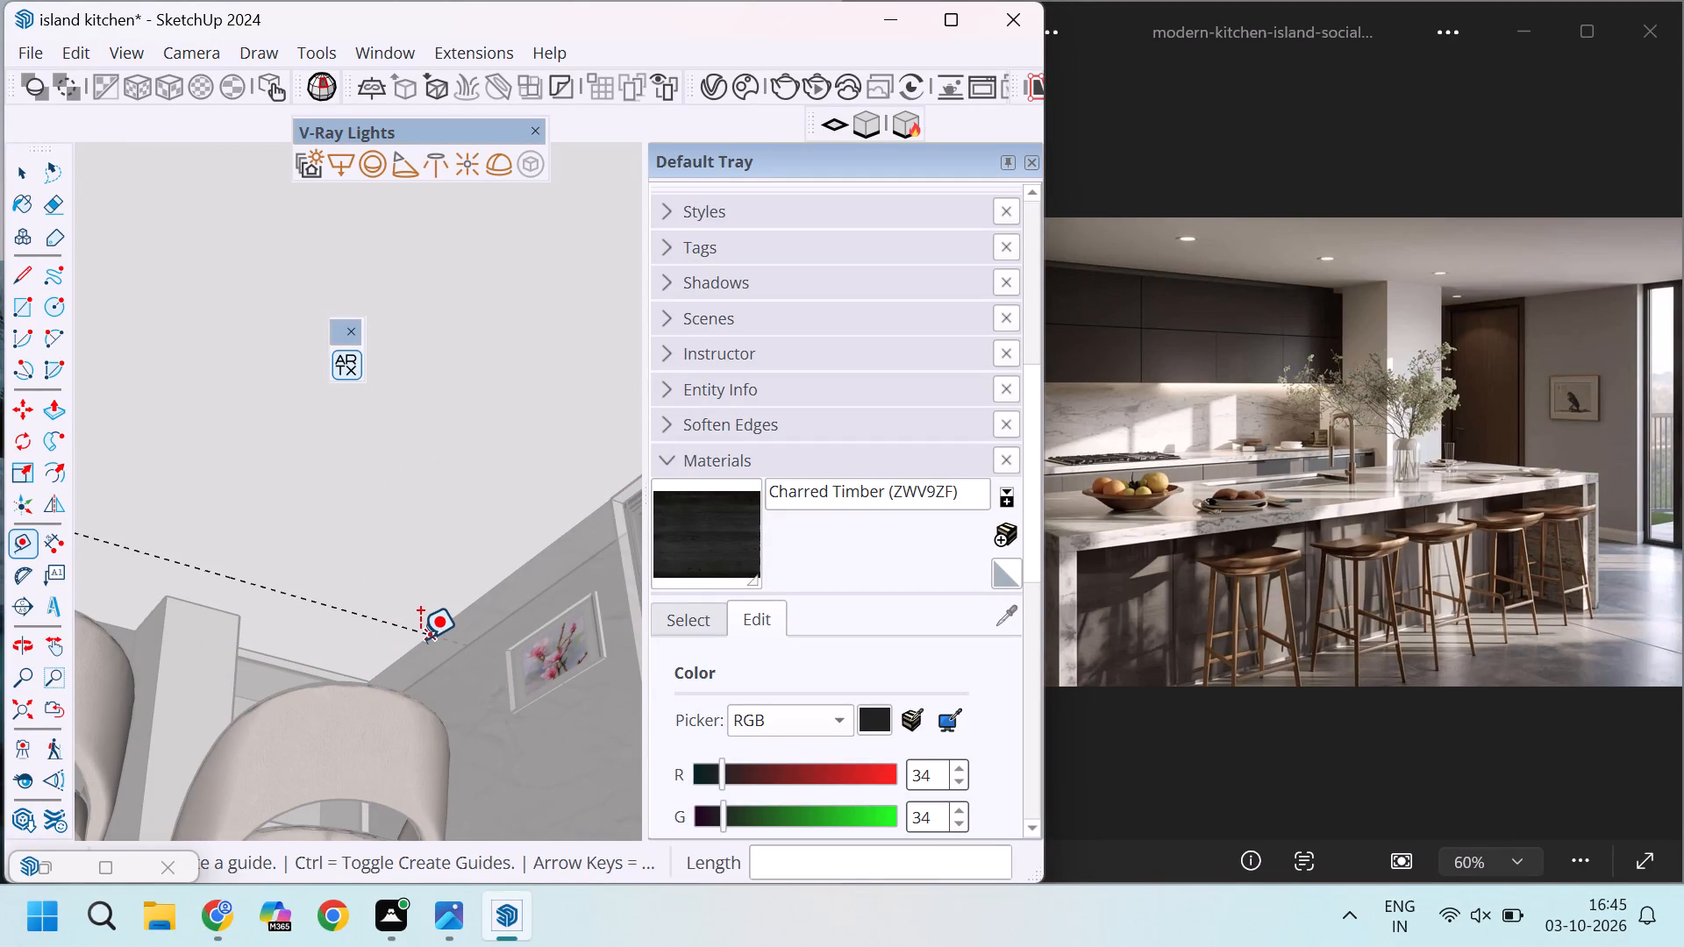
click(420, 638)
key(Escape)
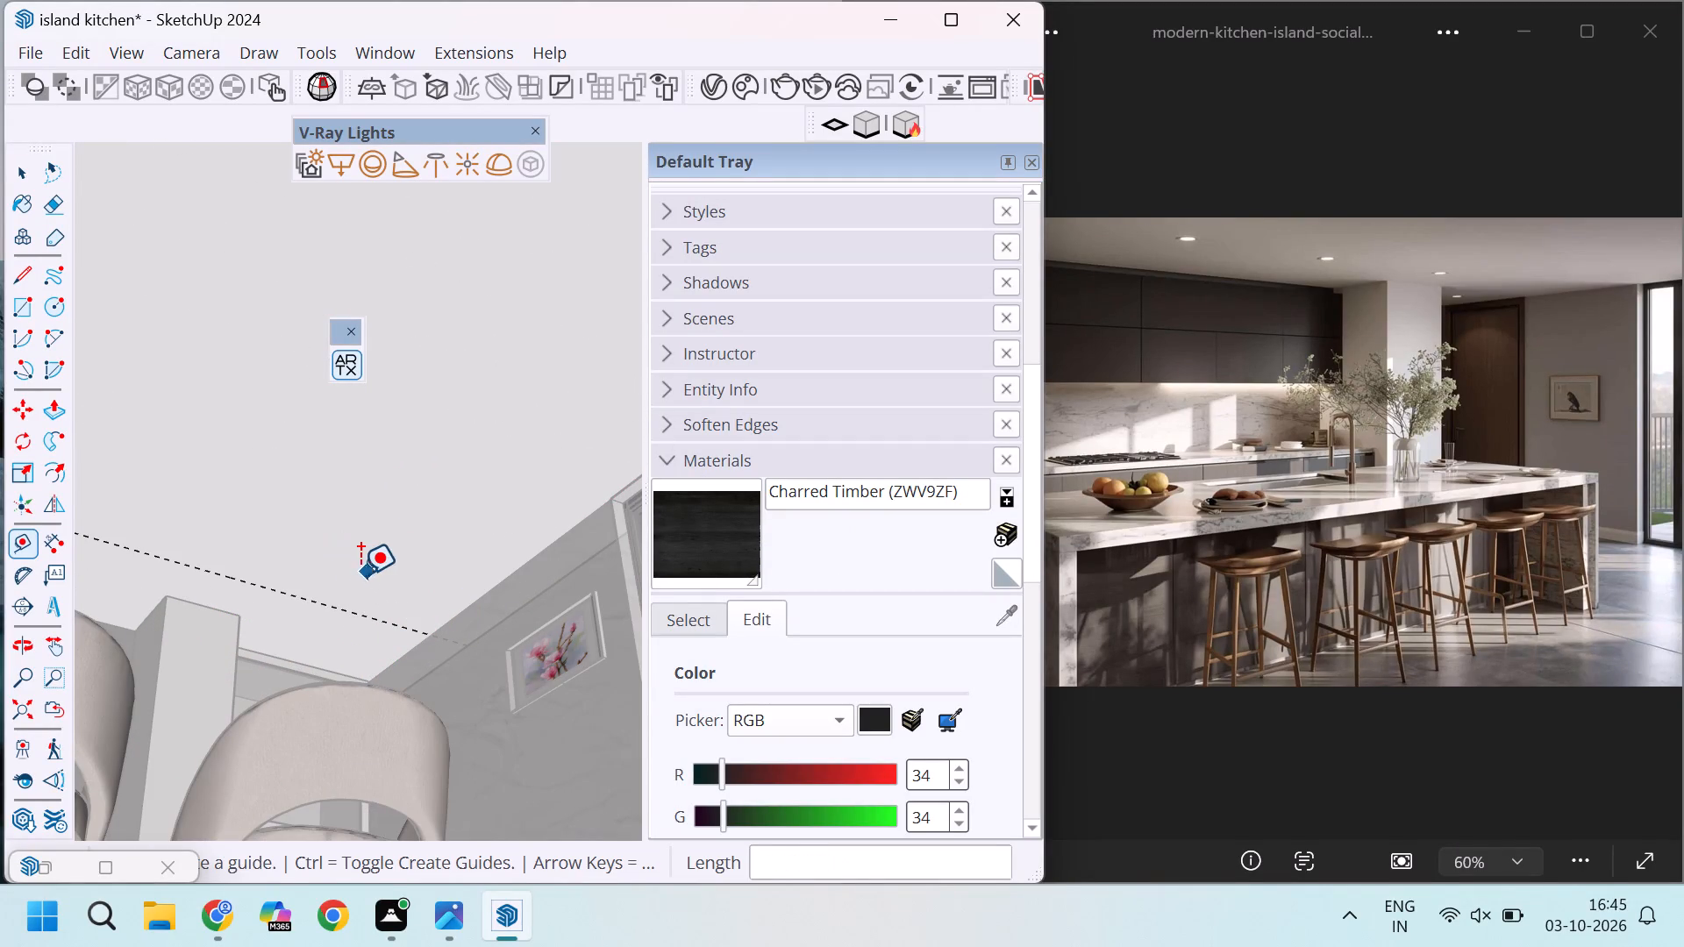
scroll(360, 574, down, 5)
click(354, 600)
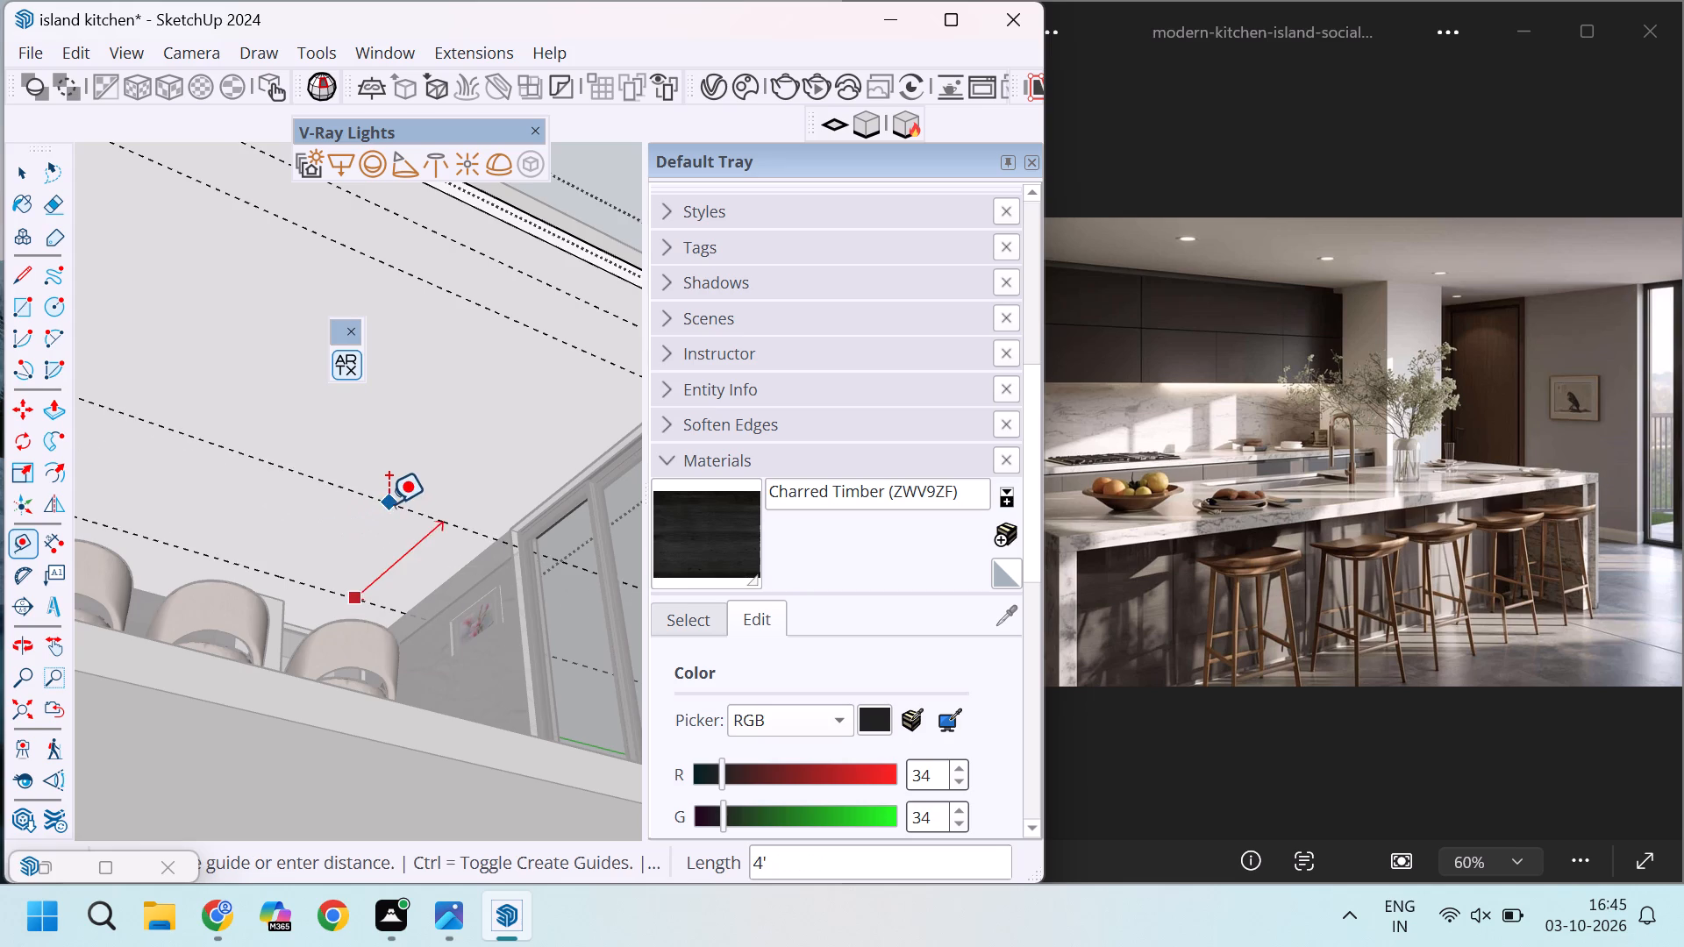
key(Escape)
Place a parallel guide 17' 9" from the short-edge inset guide, along the lower ceiling slab's edge at the sliding-door wall.
scroll(452, 538, down, 6)
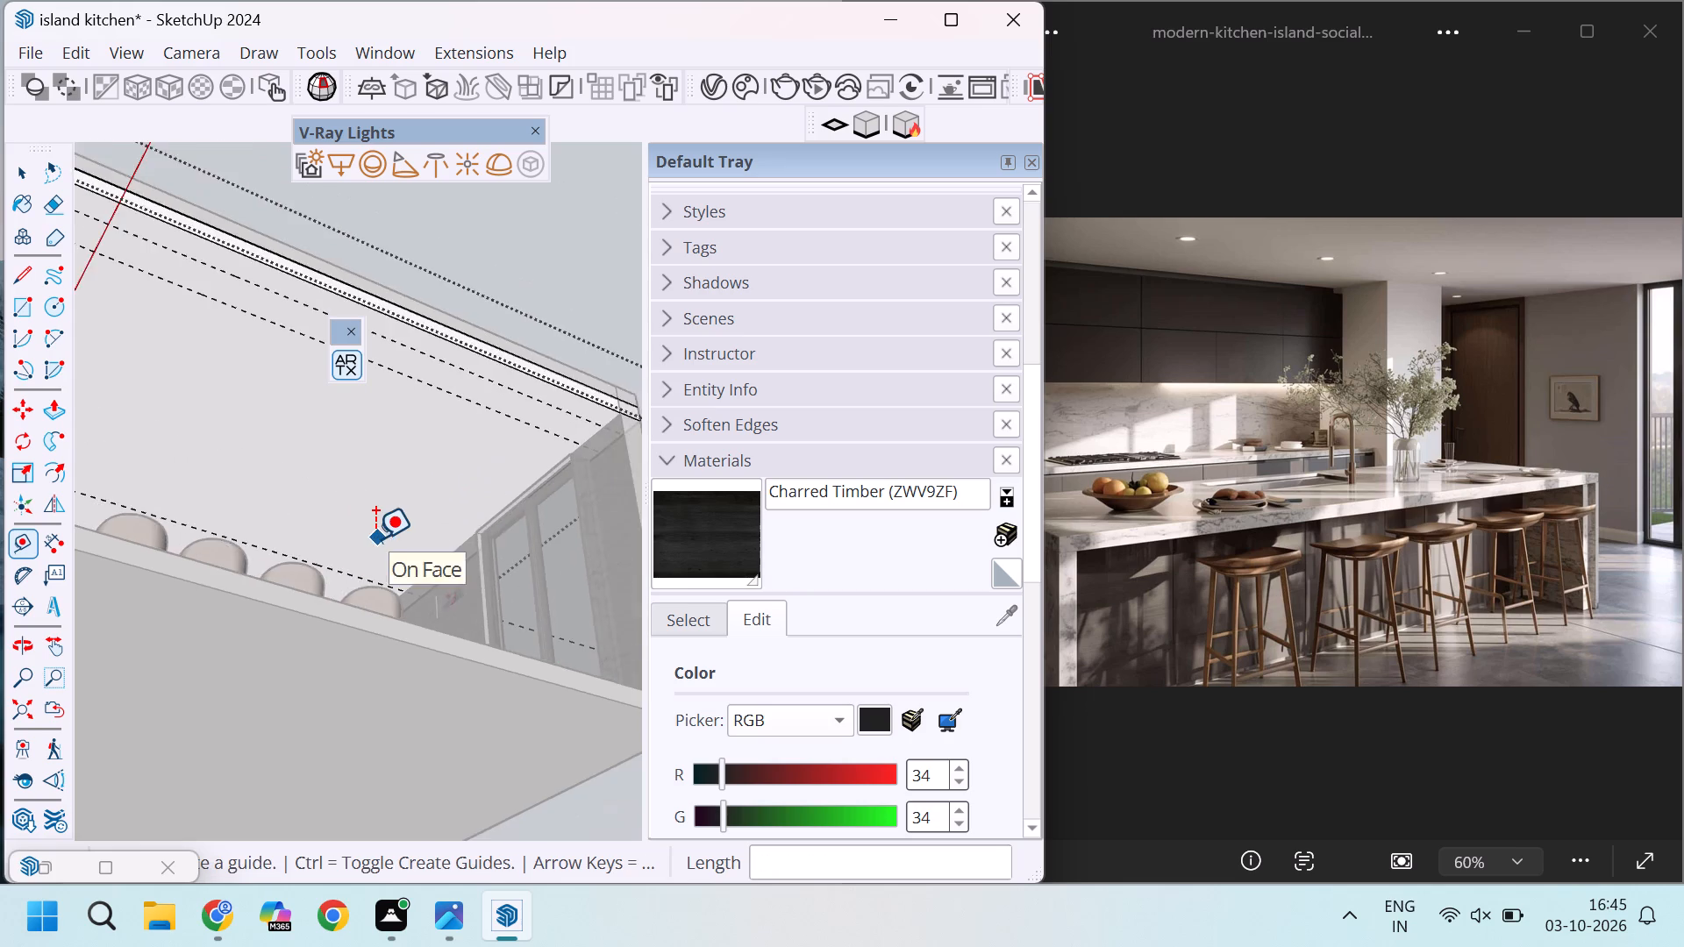
scroll(375, 538, down, 2)
scroll(188, 349, up, 4)
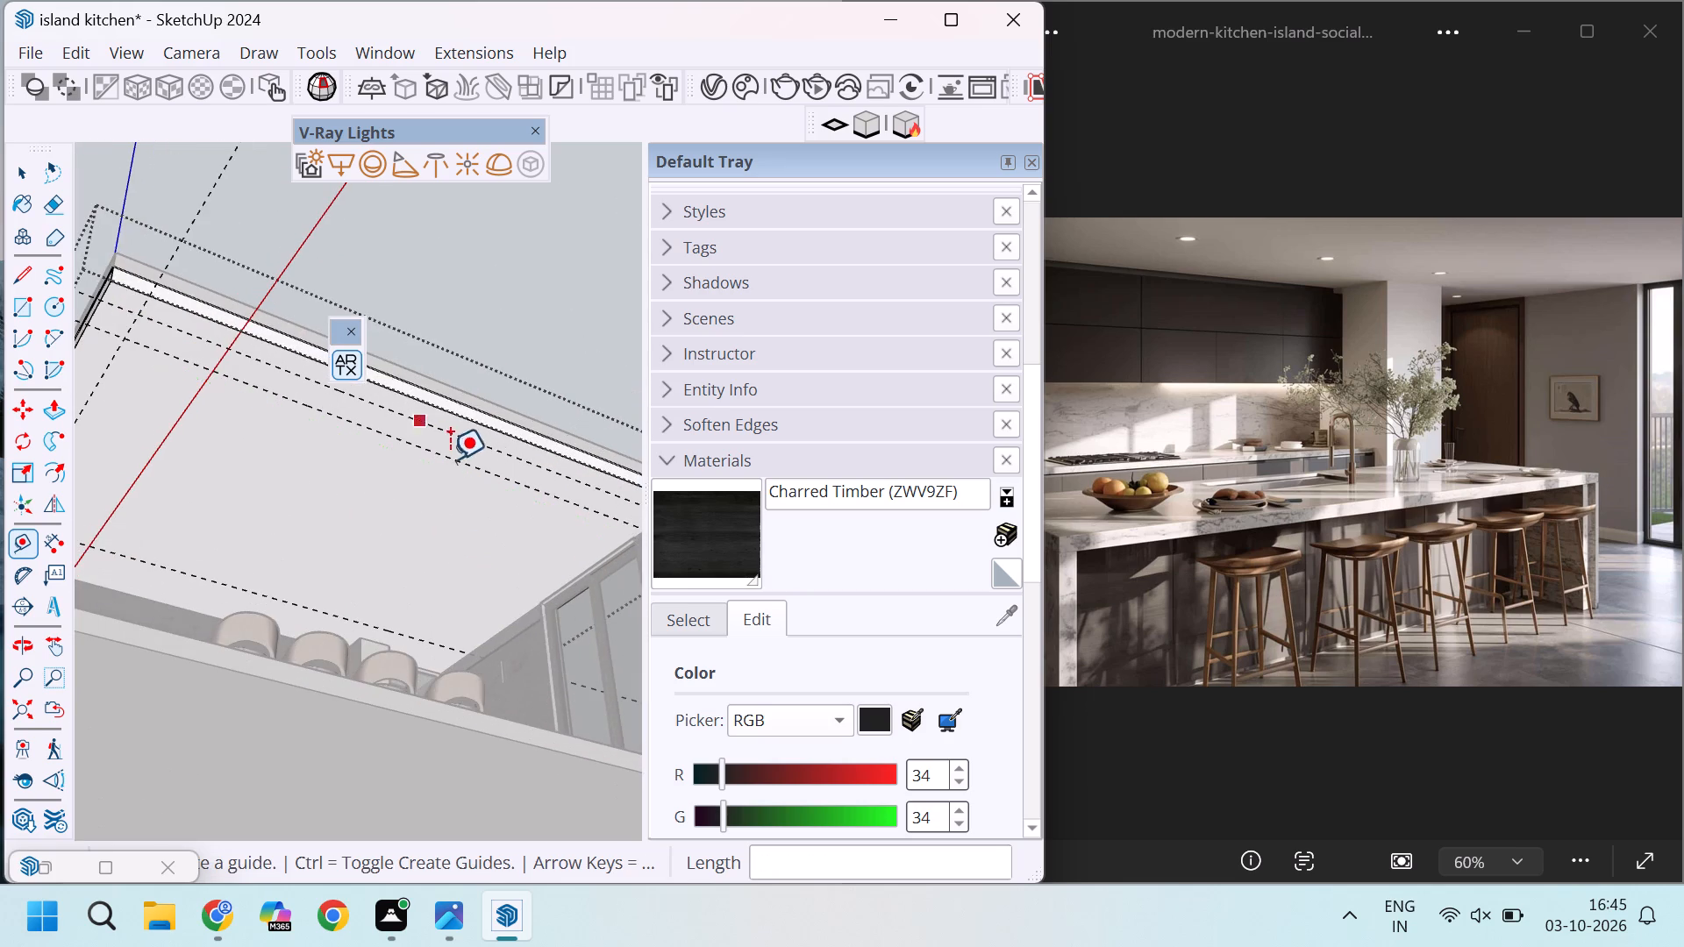
scroll(454, 466, down, 4)
scroll(197, 448, up, 4)
click(194, 437)
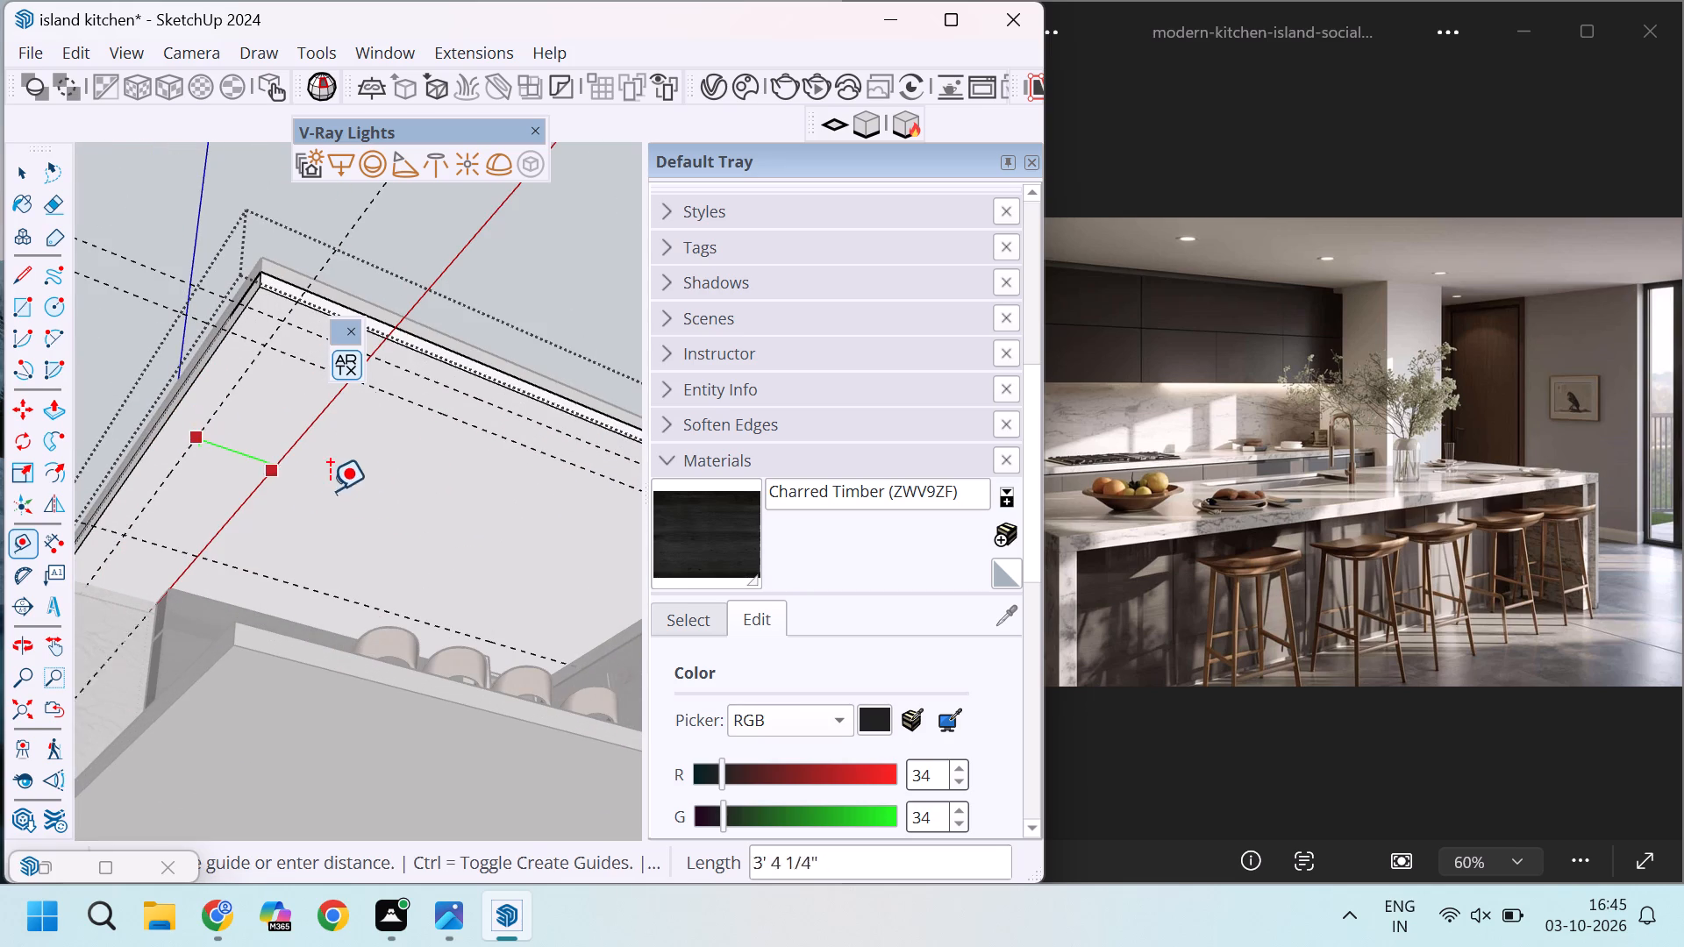
scroll(353, 500, down, 5)
scroll(481, 552, up, 5)
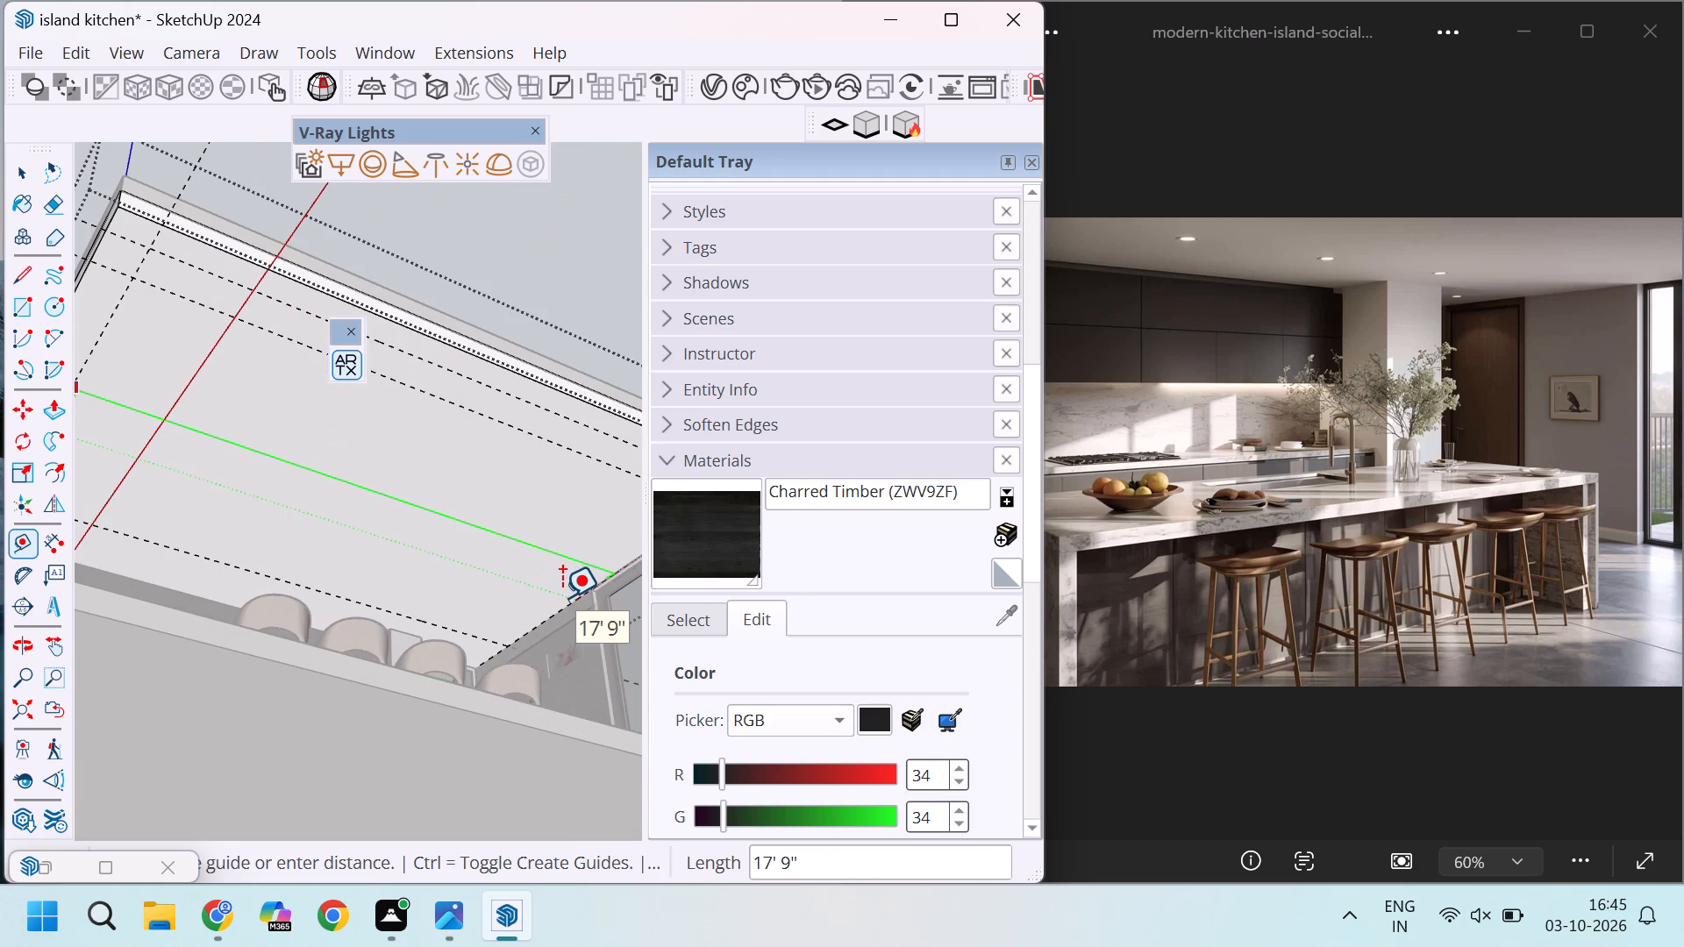
click(562, 597)
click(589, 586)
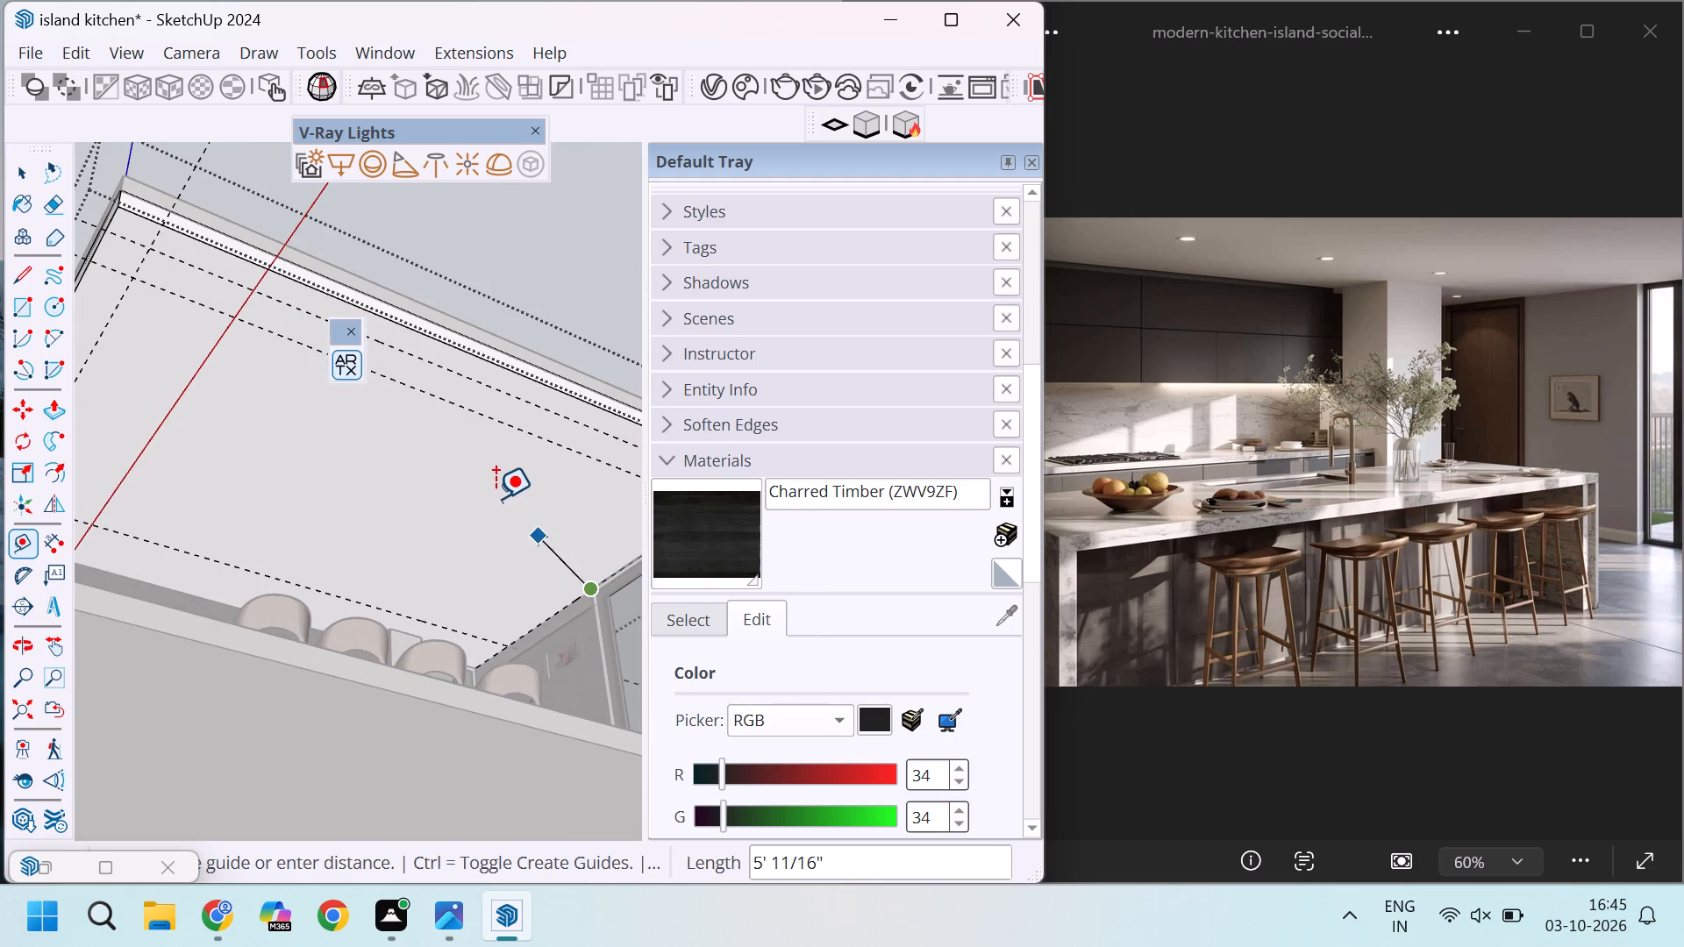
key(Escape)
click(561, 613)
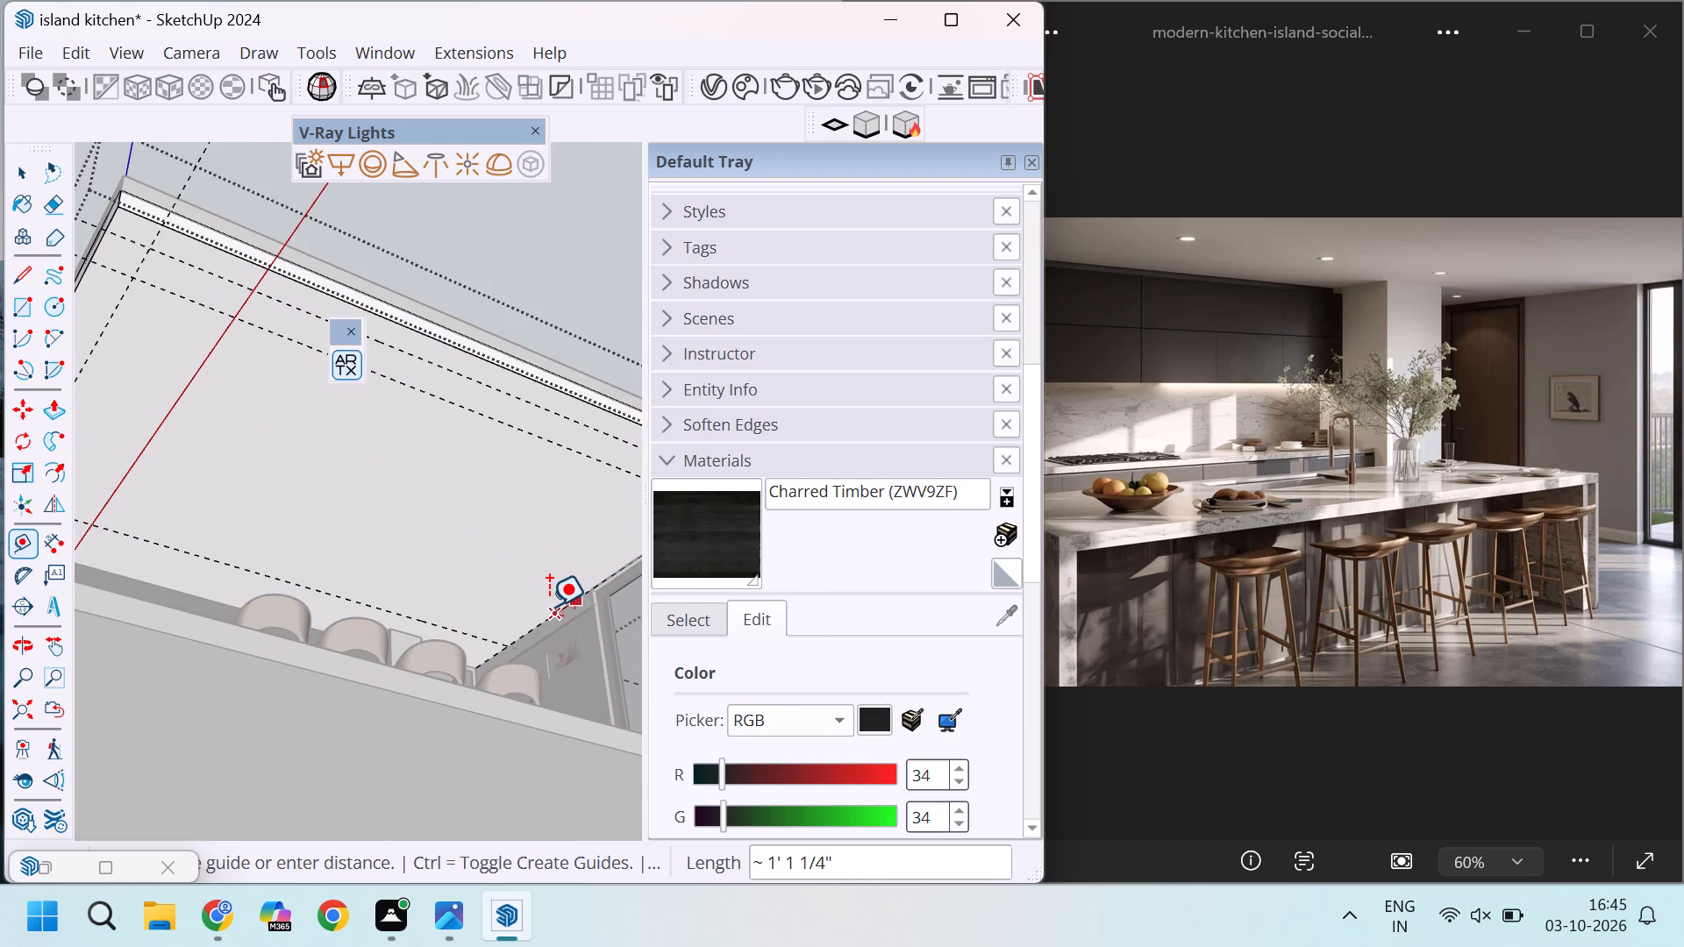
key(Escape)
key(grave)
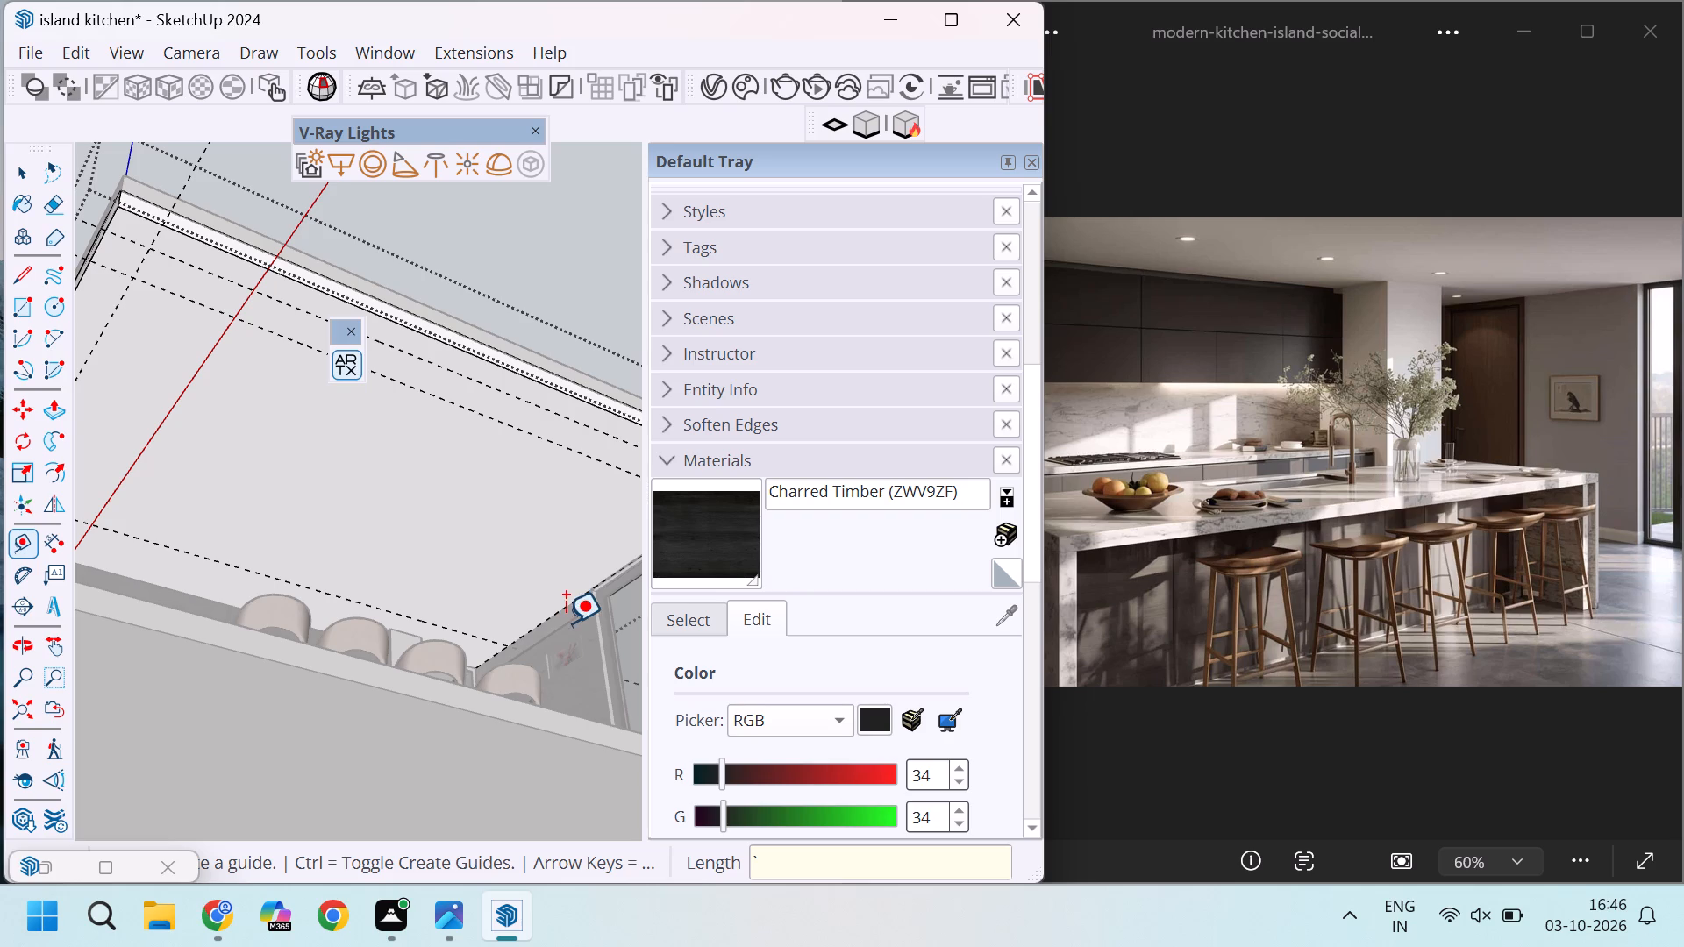
Place a guide 1' inward from the lower ceiling slab's edge along the sliding-door wall, parallel to it.
scroll(403, 616, down, 3)
scroll(557, 617, up, 6)
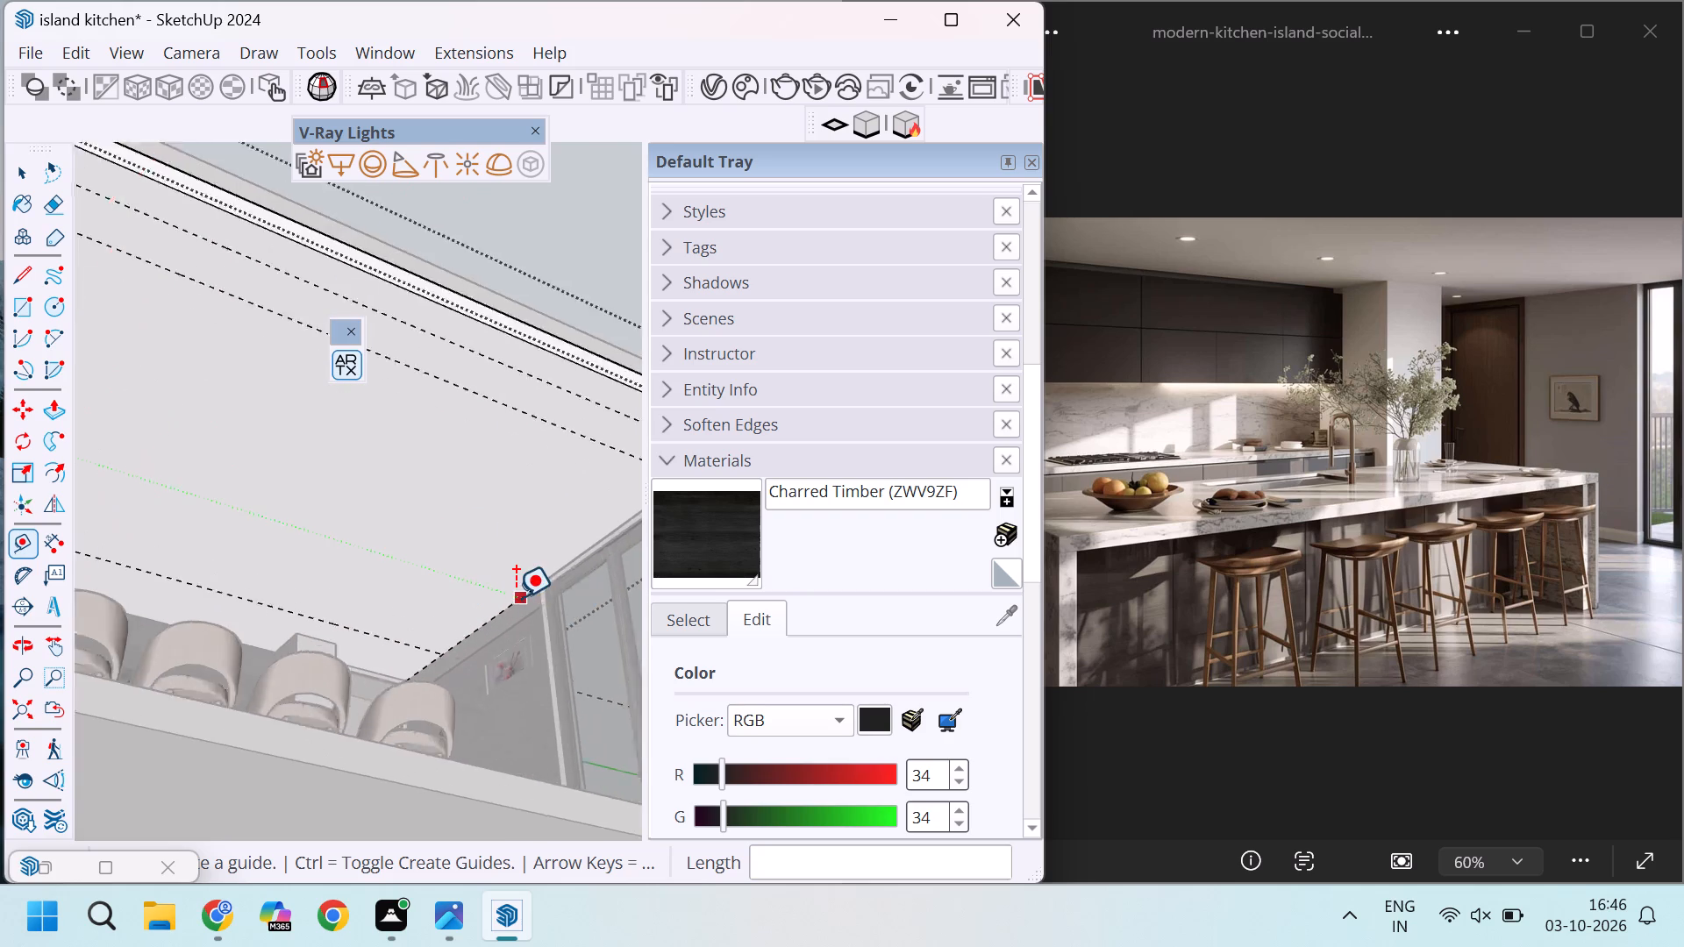
scroll(516, 597, up, 2)
click(505, 607)
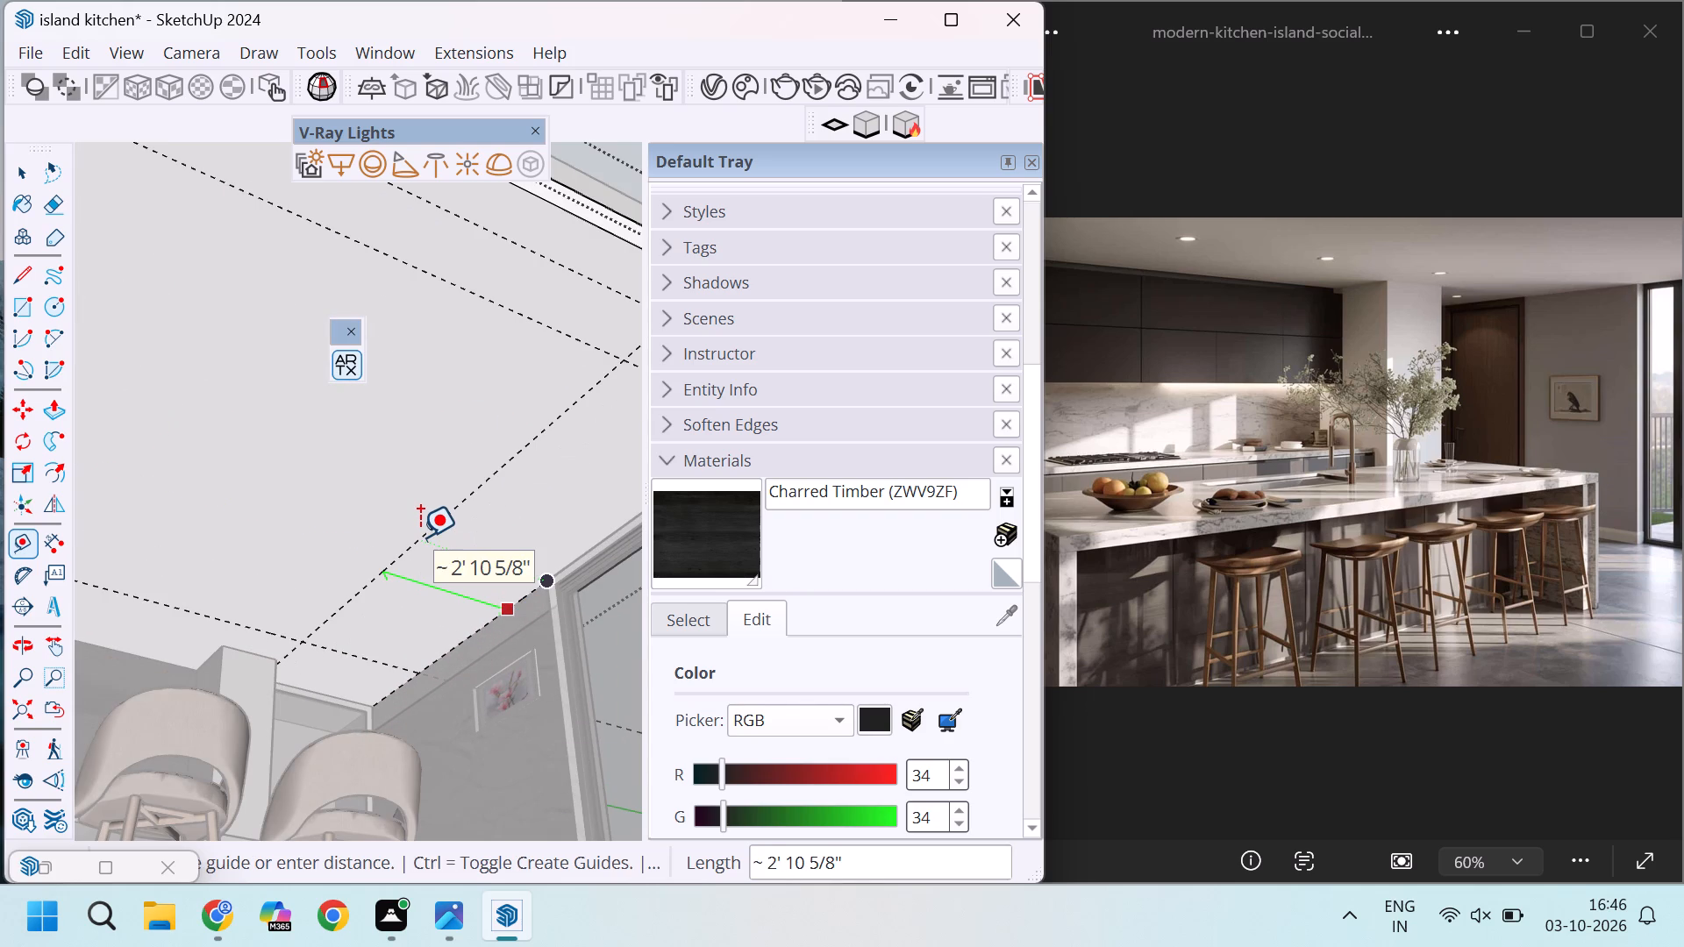
text(1')
key(Return)
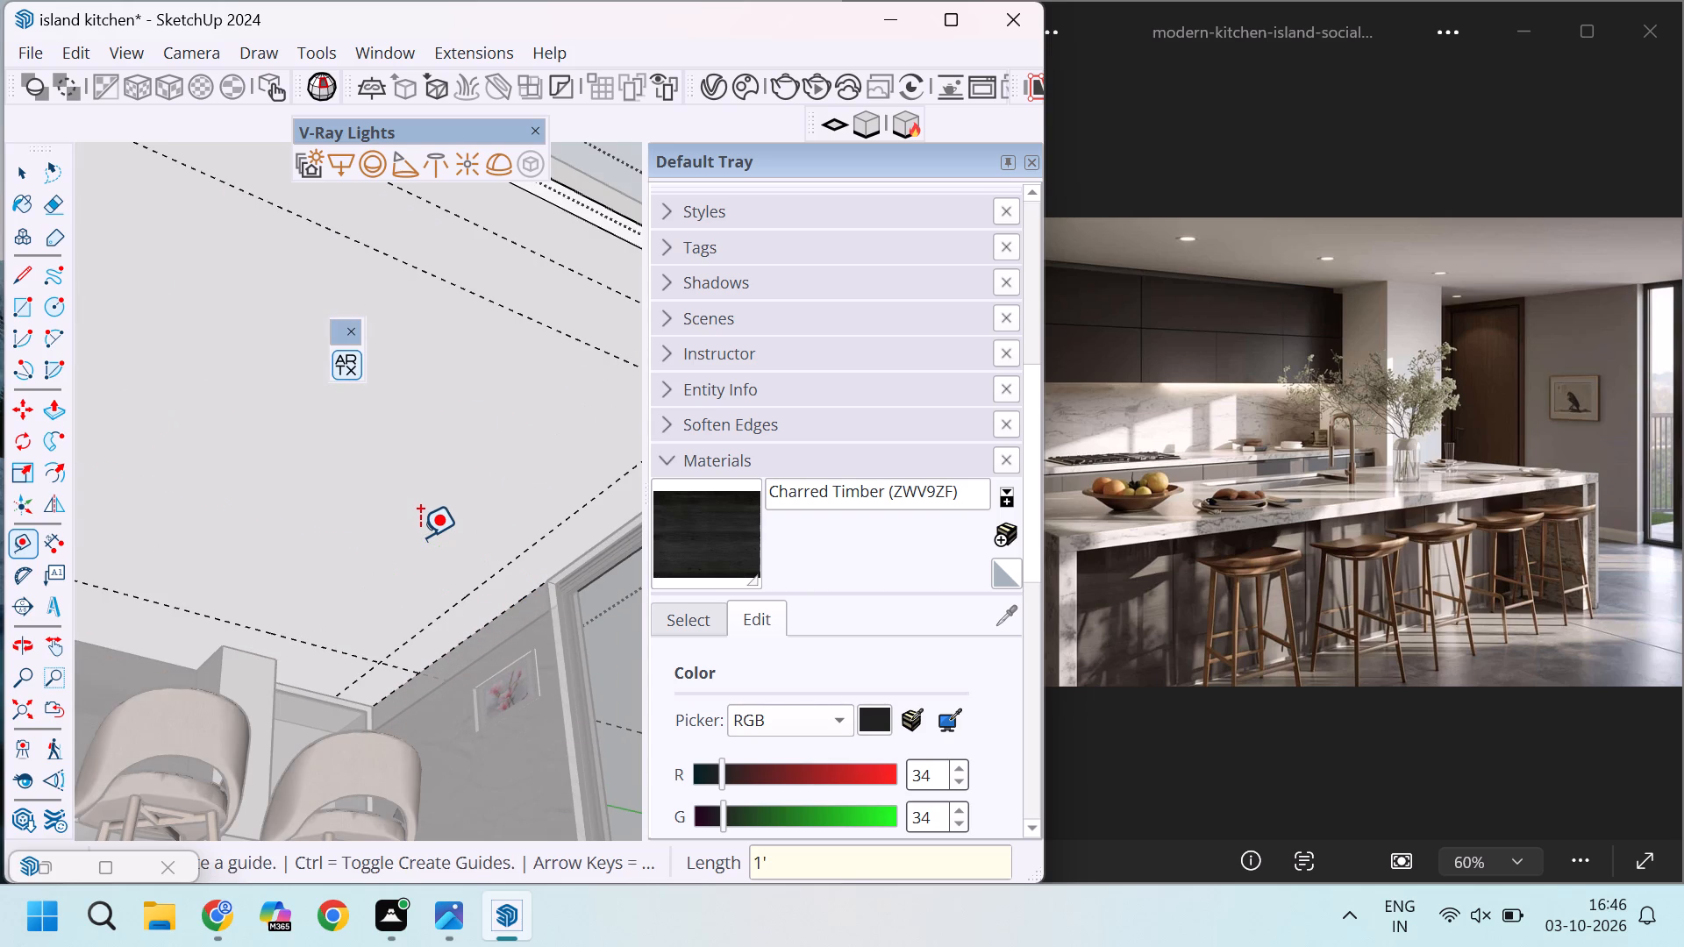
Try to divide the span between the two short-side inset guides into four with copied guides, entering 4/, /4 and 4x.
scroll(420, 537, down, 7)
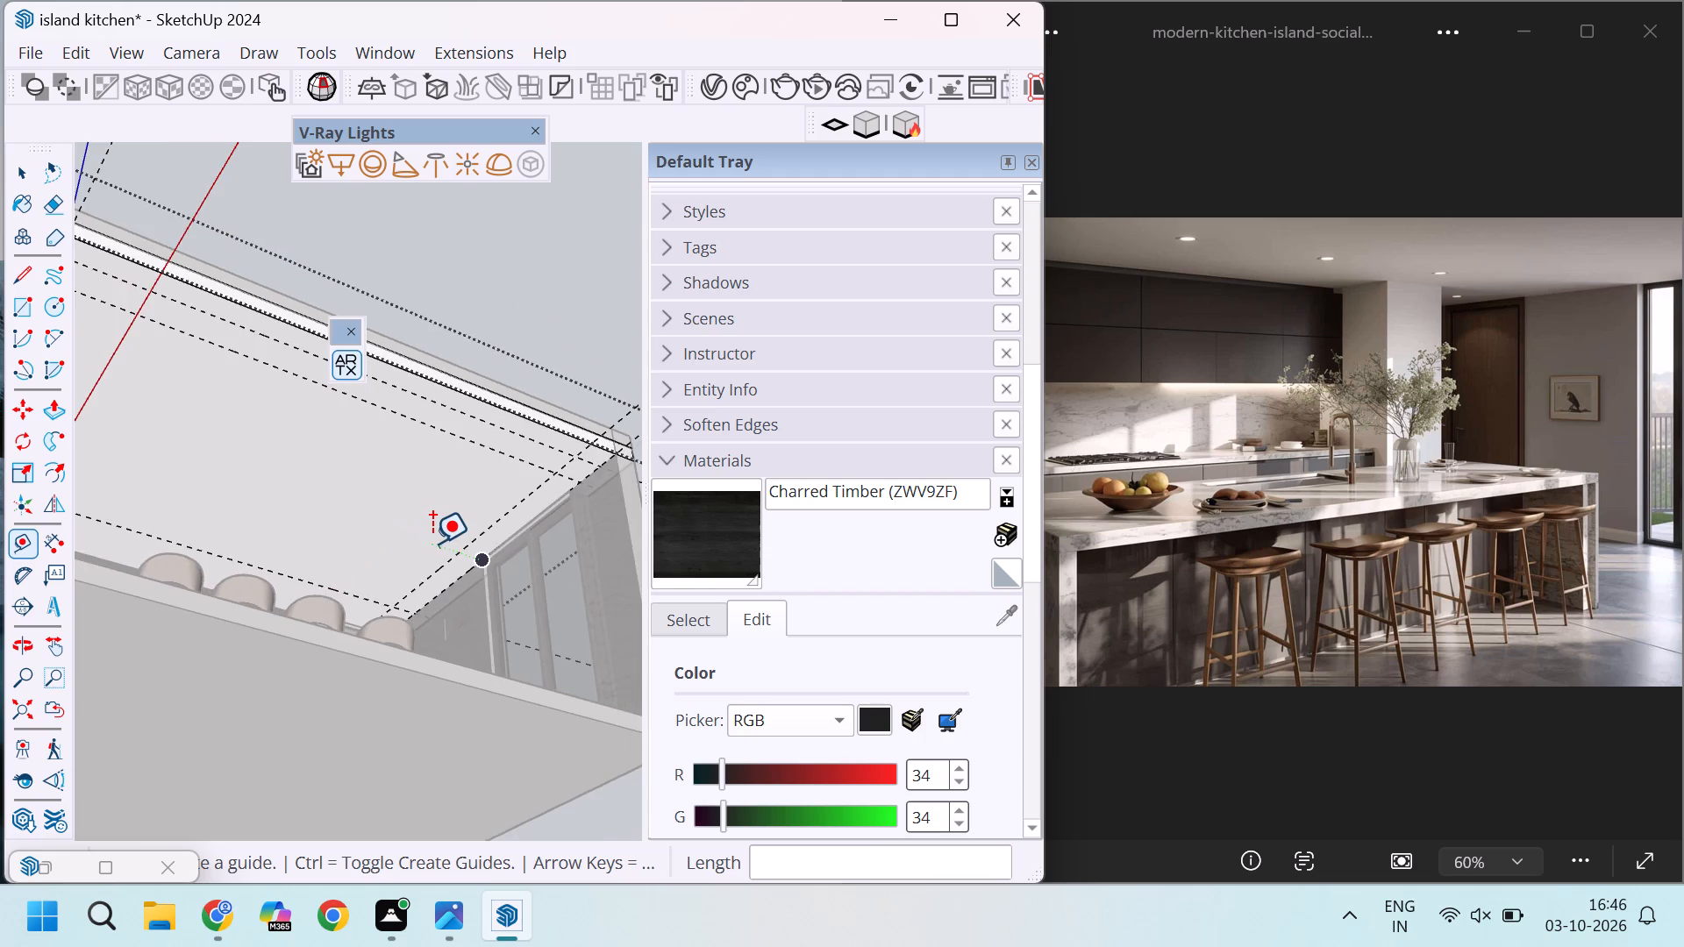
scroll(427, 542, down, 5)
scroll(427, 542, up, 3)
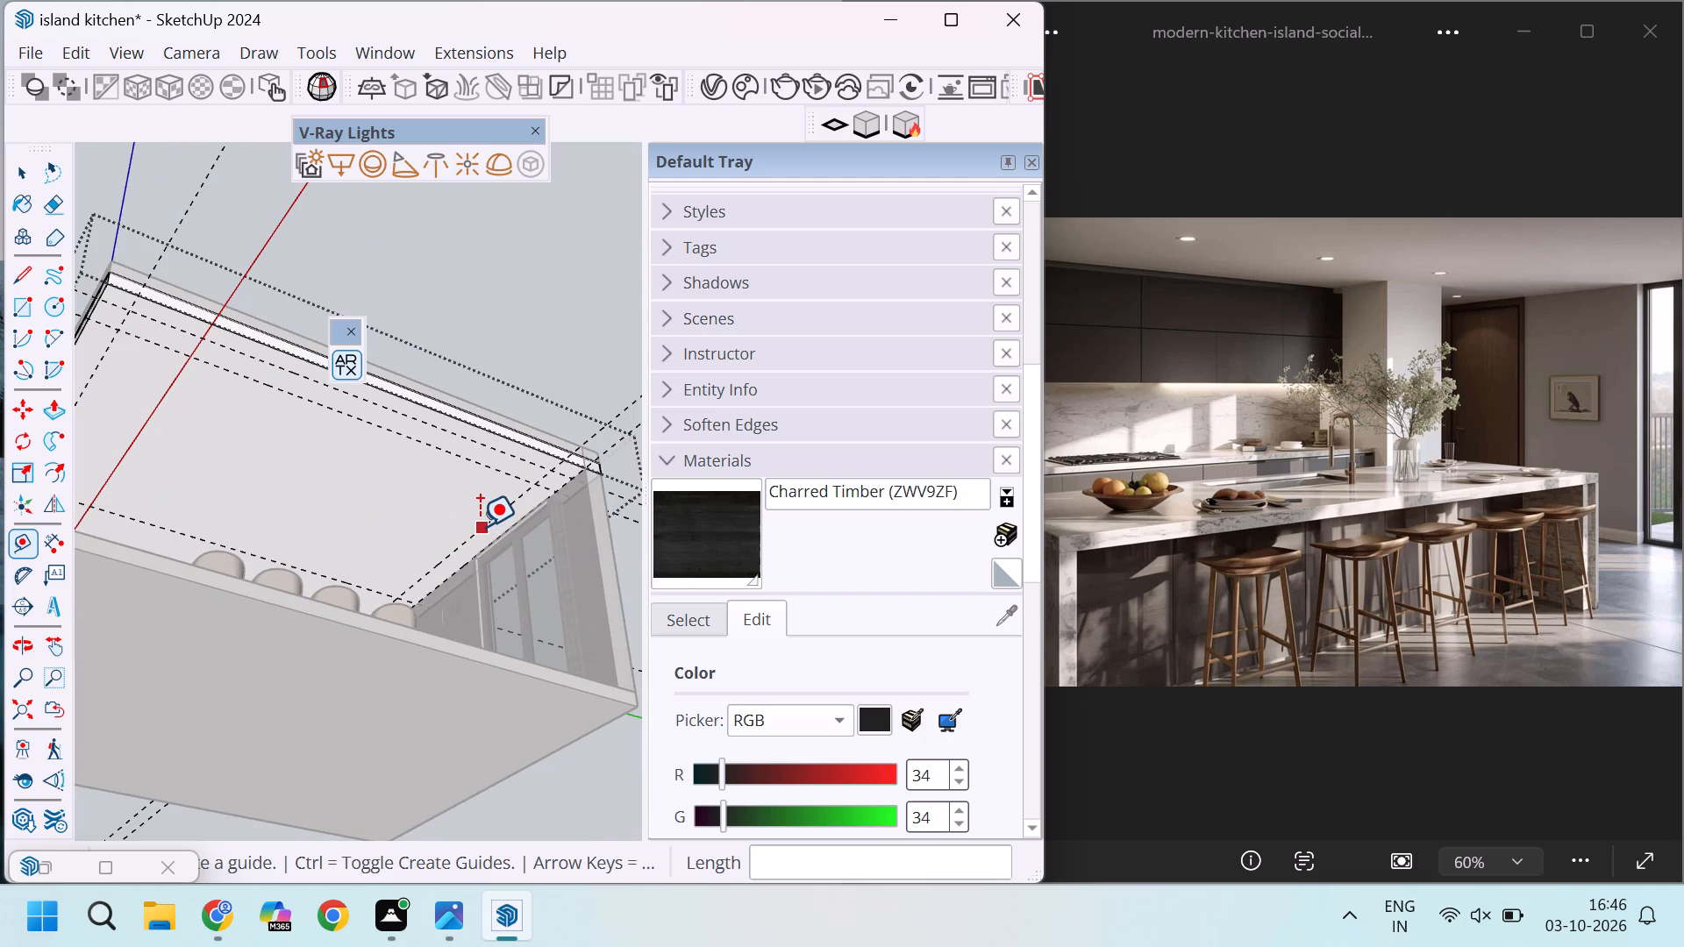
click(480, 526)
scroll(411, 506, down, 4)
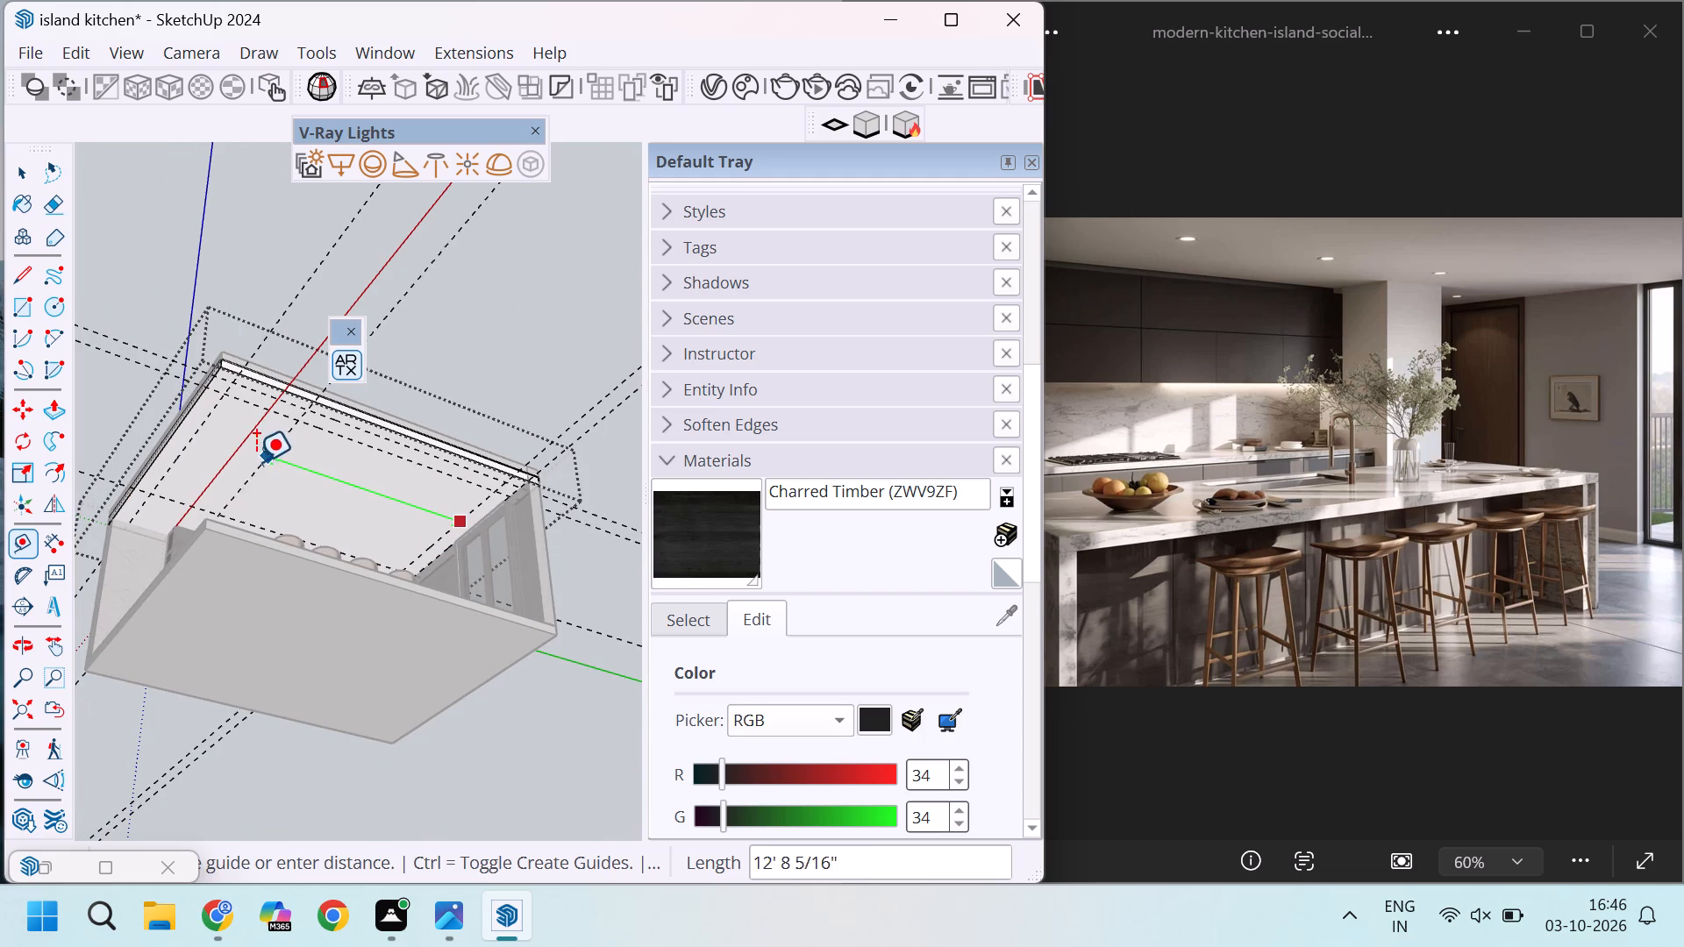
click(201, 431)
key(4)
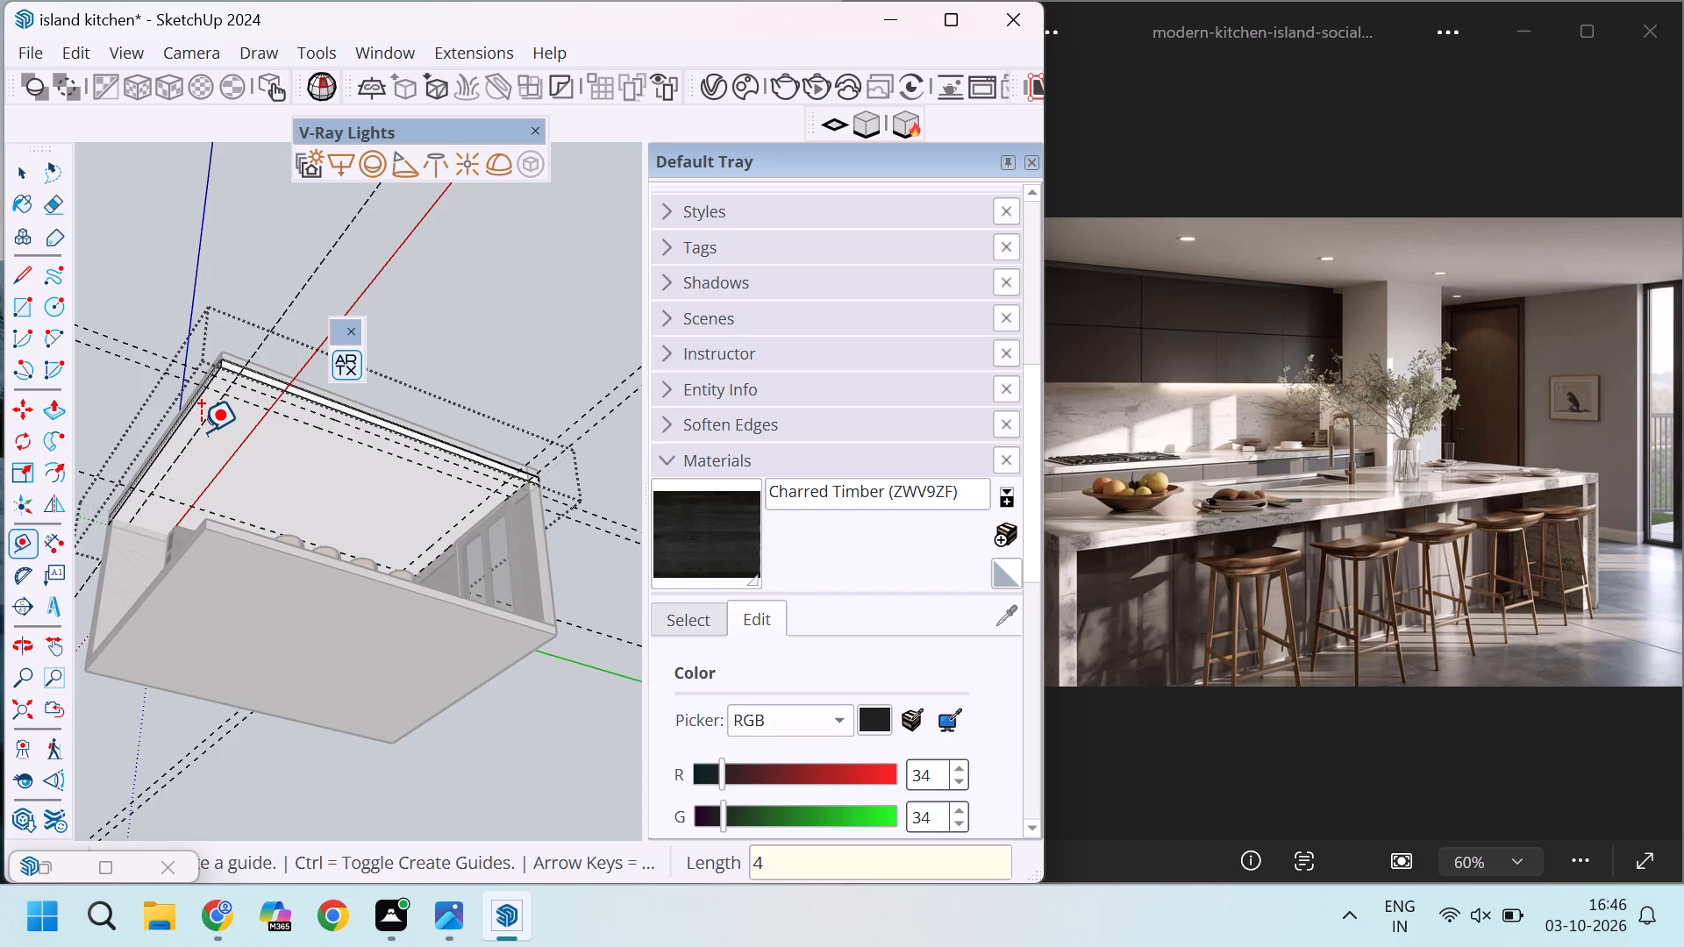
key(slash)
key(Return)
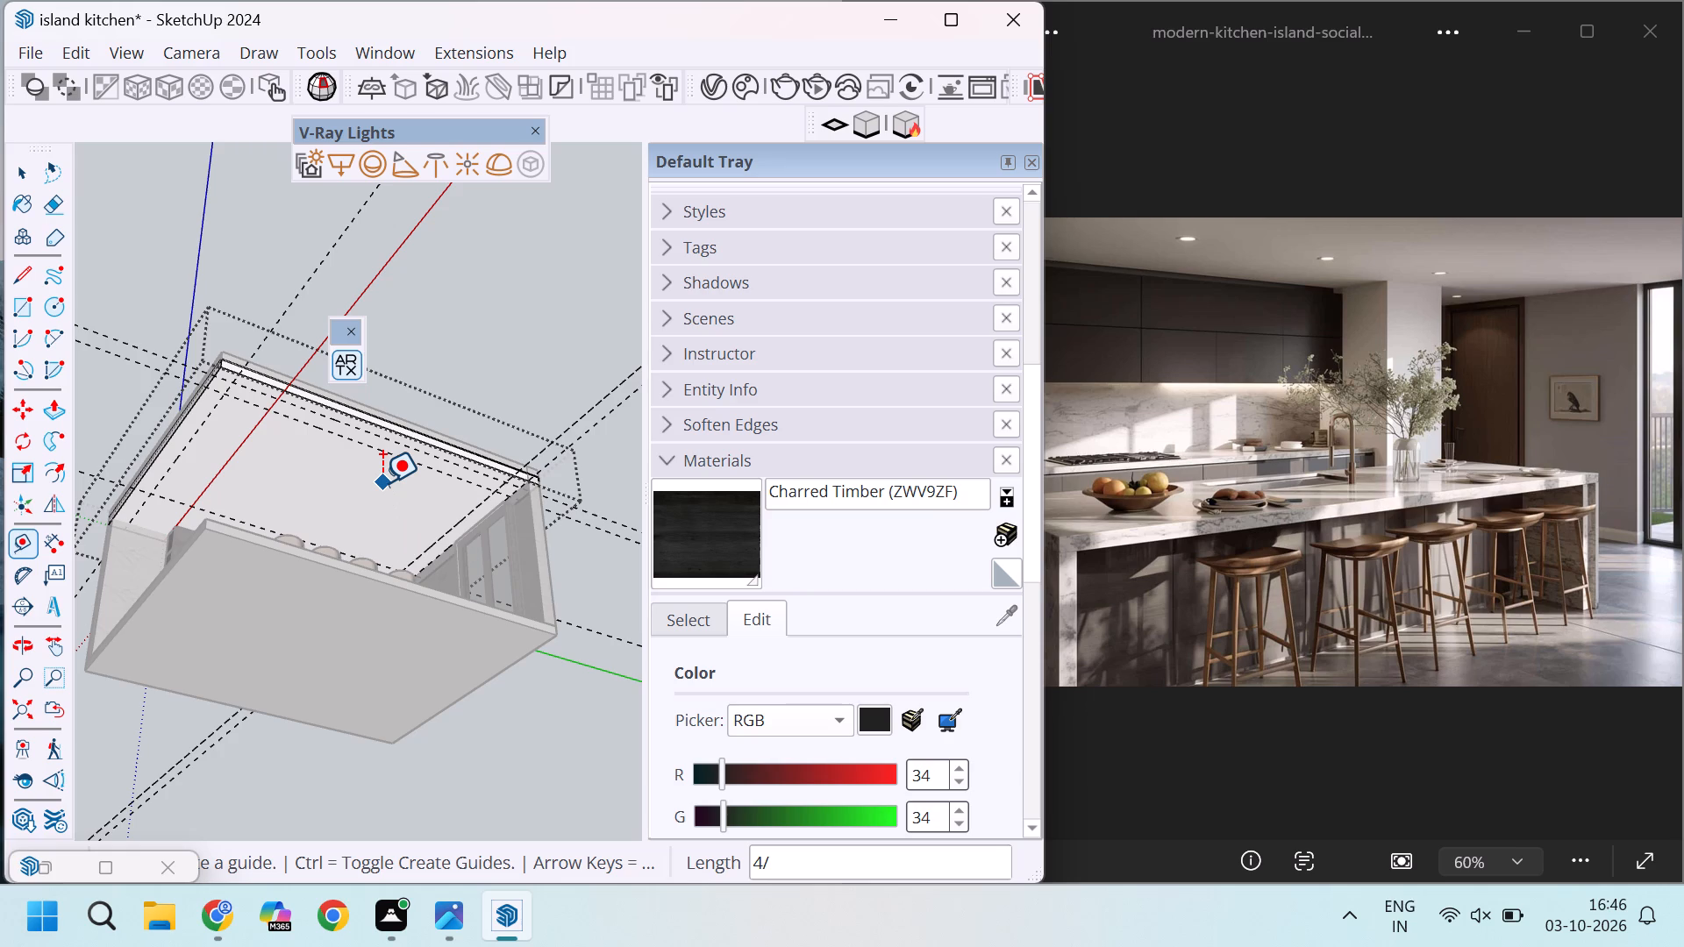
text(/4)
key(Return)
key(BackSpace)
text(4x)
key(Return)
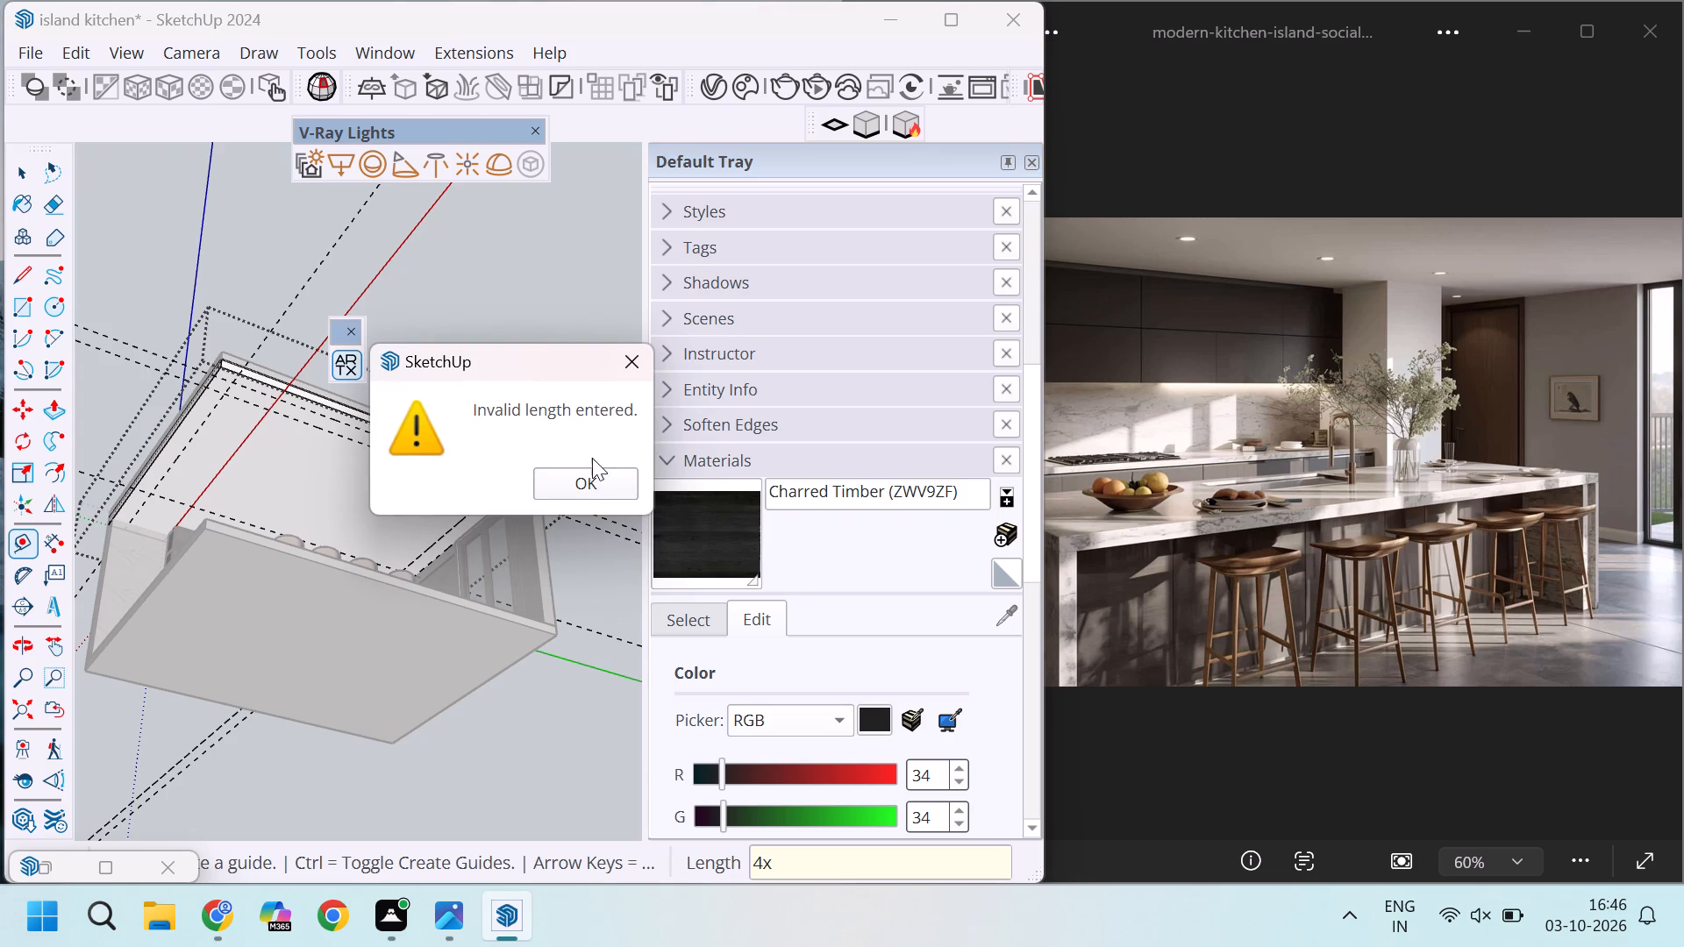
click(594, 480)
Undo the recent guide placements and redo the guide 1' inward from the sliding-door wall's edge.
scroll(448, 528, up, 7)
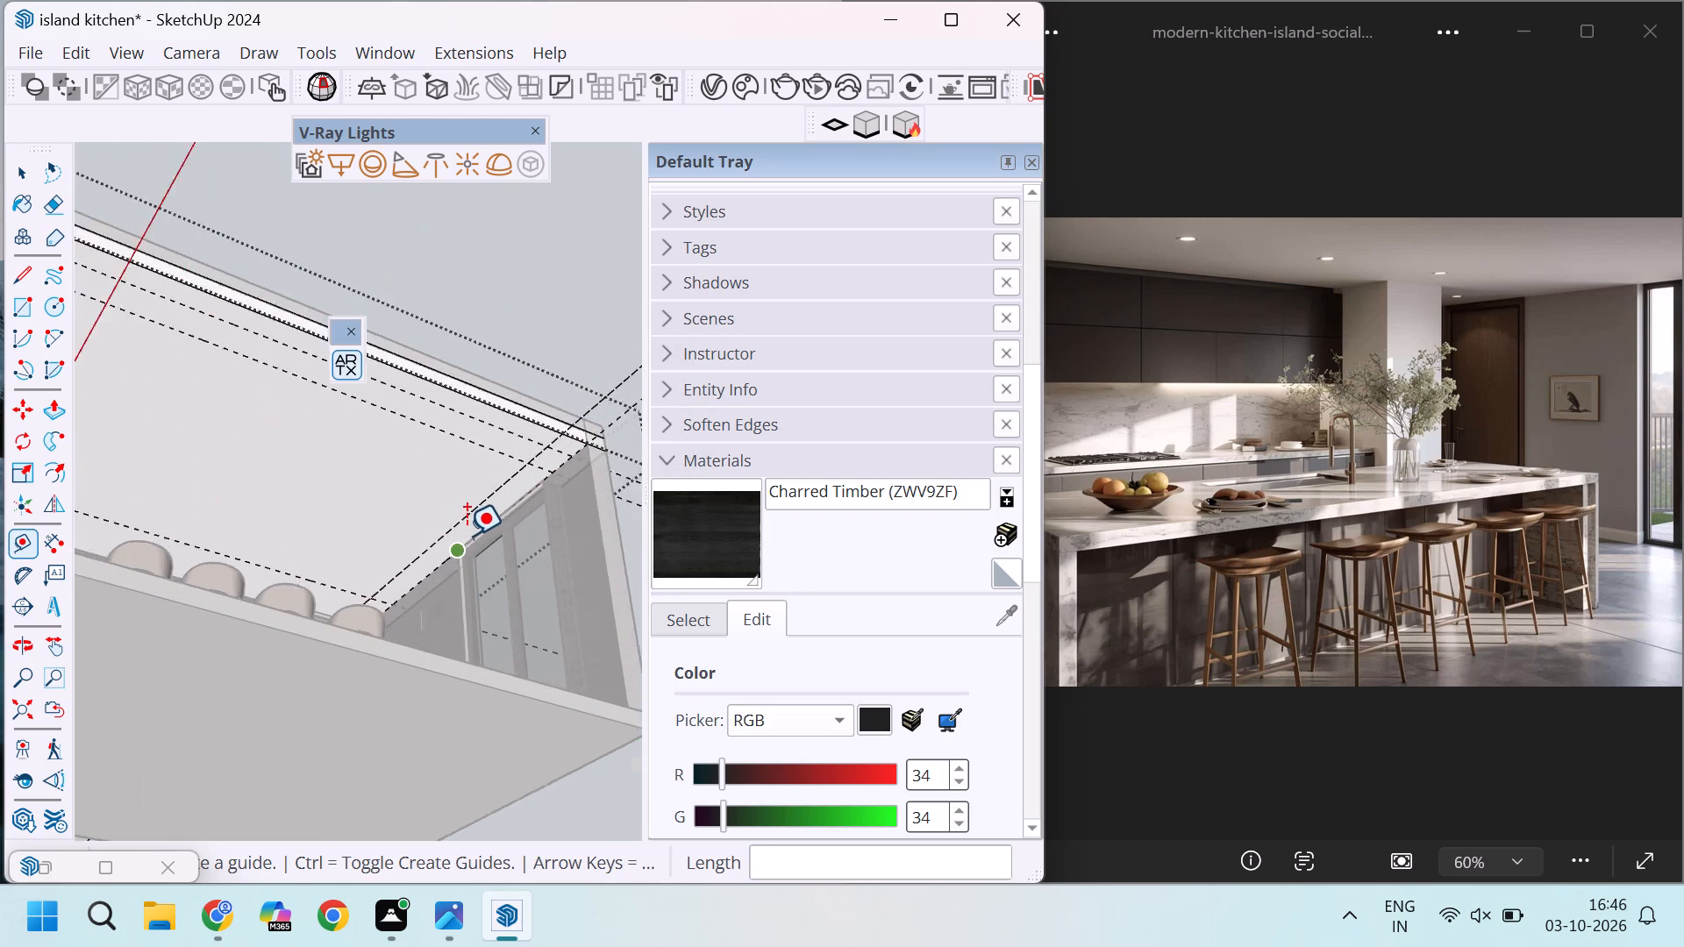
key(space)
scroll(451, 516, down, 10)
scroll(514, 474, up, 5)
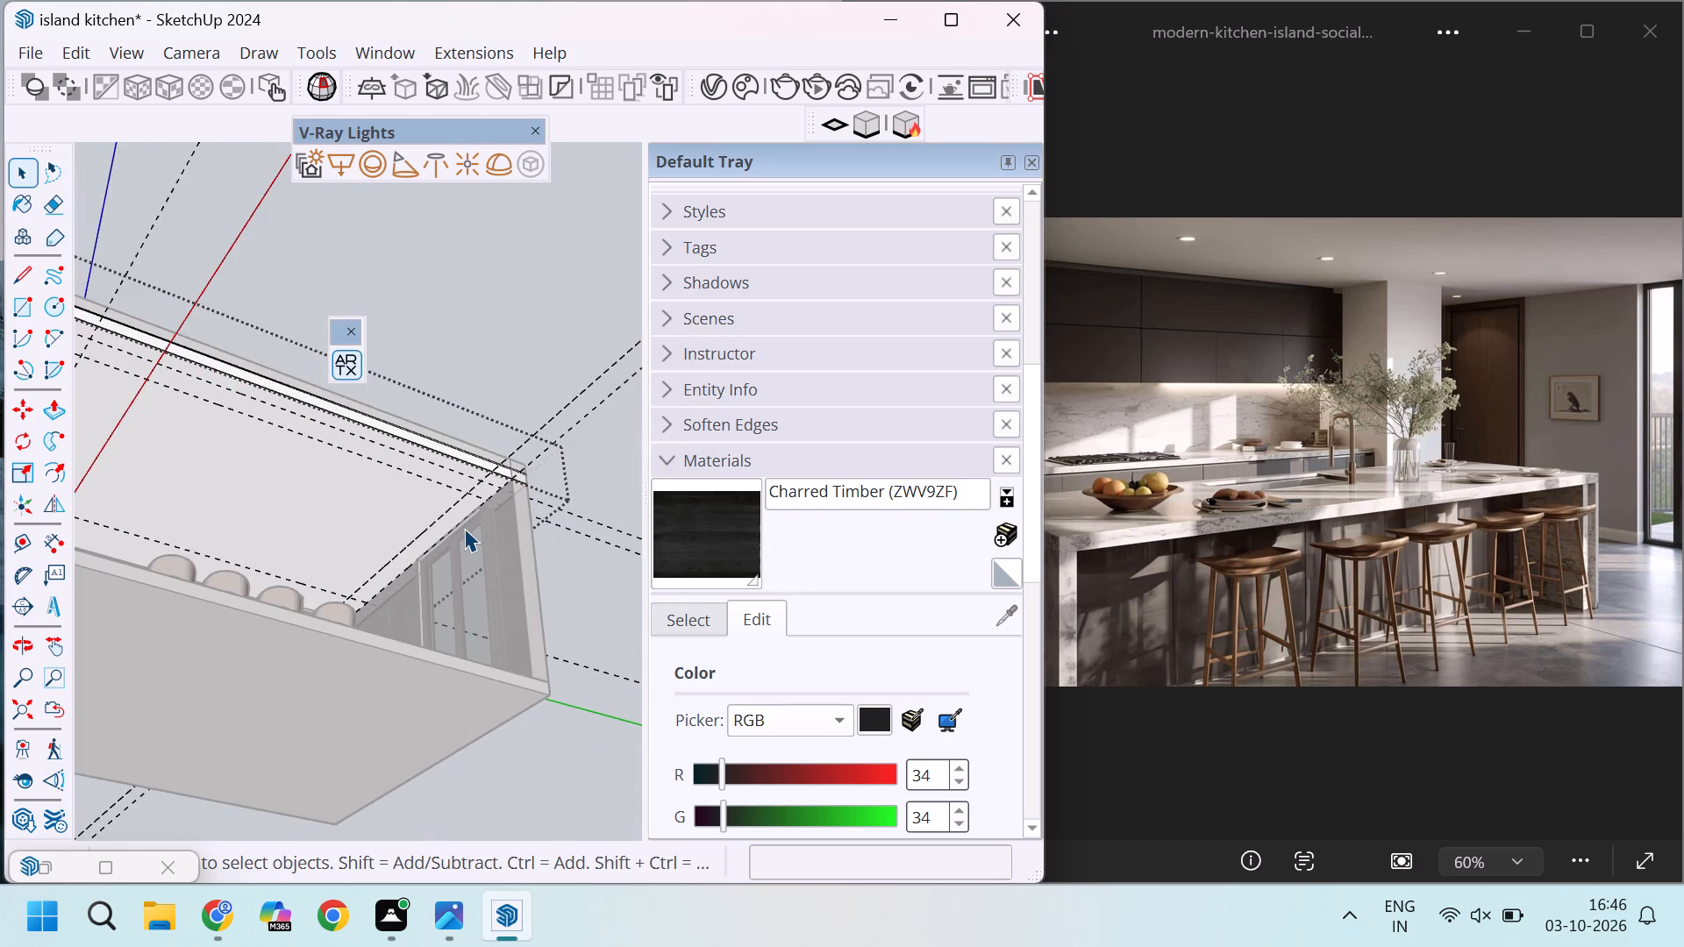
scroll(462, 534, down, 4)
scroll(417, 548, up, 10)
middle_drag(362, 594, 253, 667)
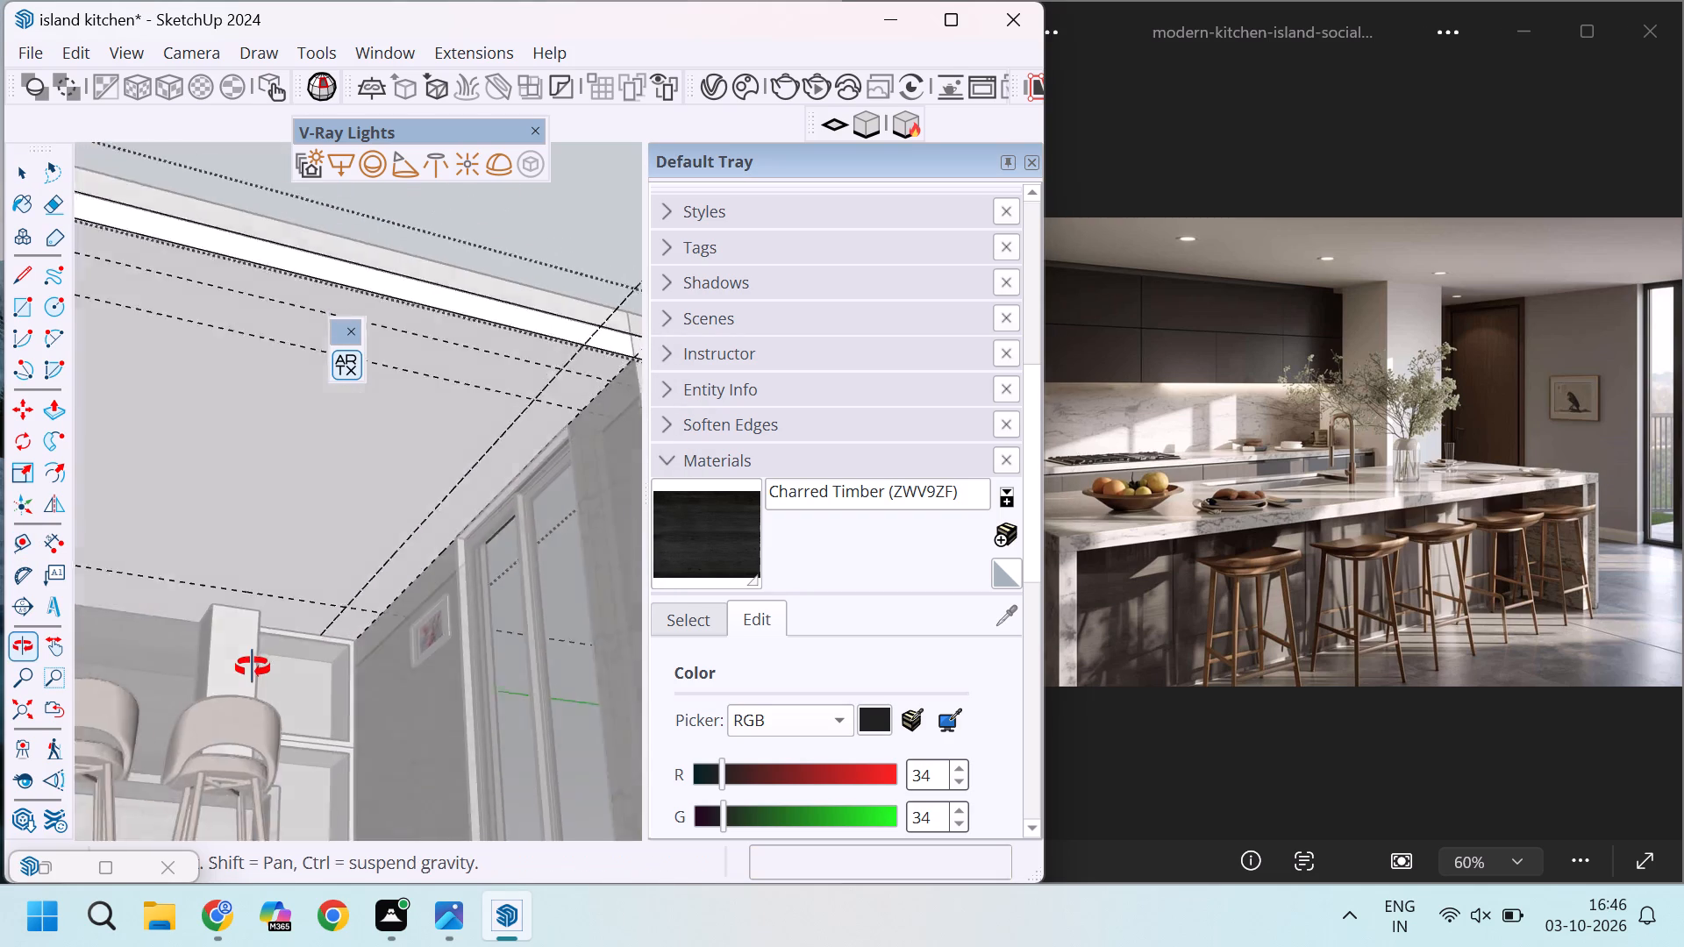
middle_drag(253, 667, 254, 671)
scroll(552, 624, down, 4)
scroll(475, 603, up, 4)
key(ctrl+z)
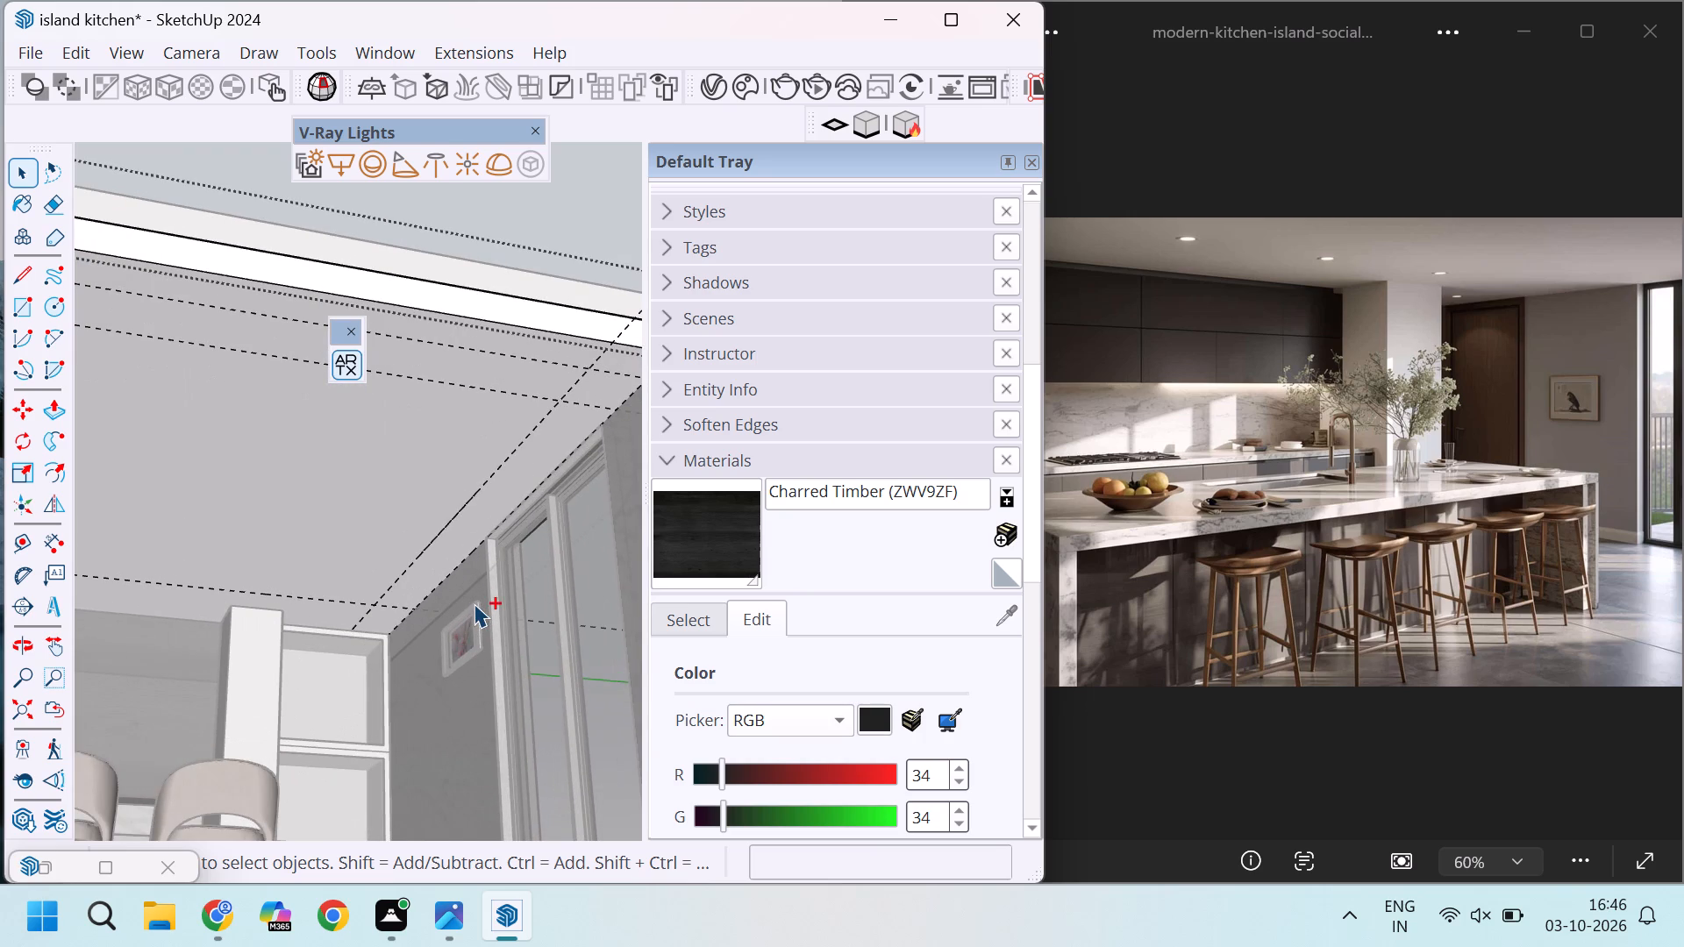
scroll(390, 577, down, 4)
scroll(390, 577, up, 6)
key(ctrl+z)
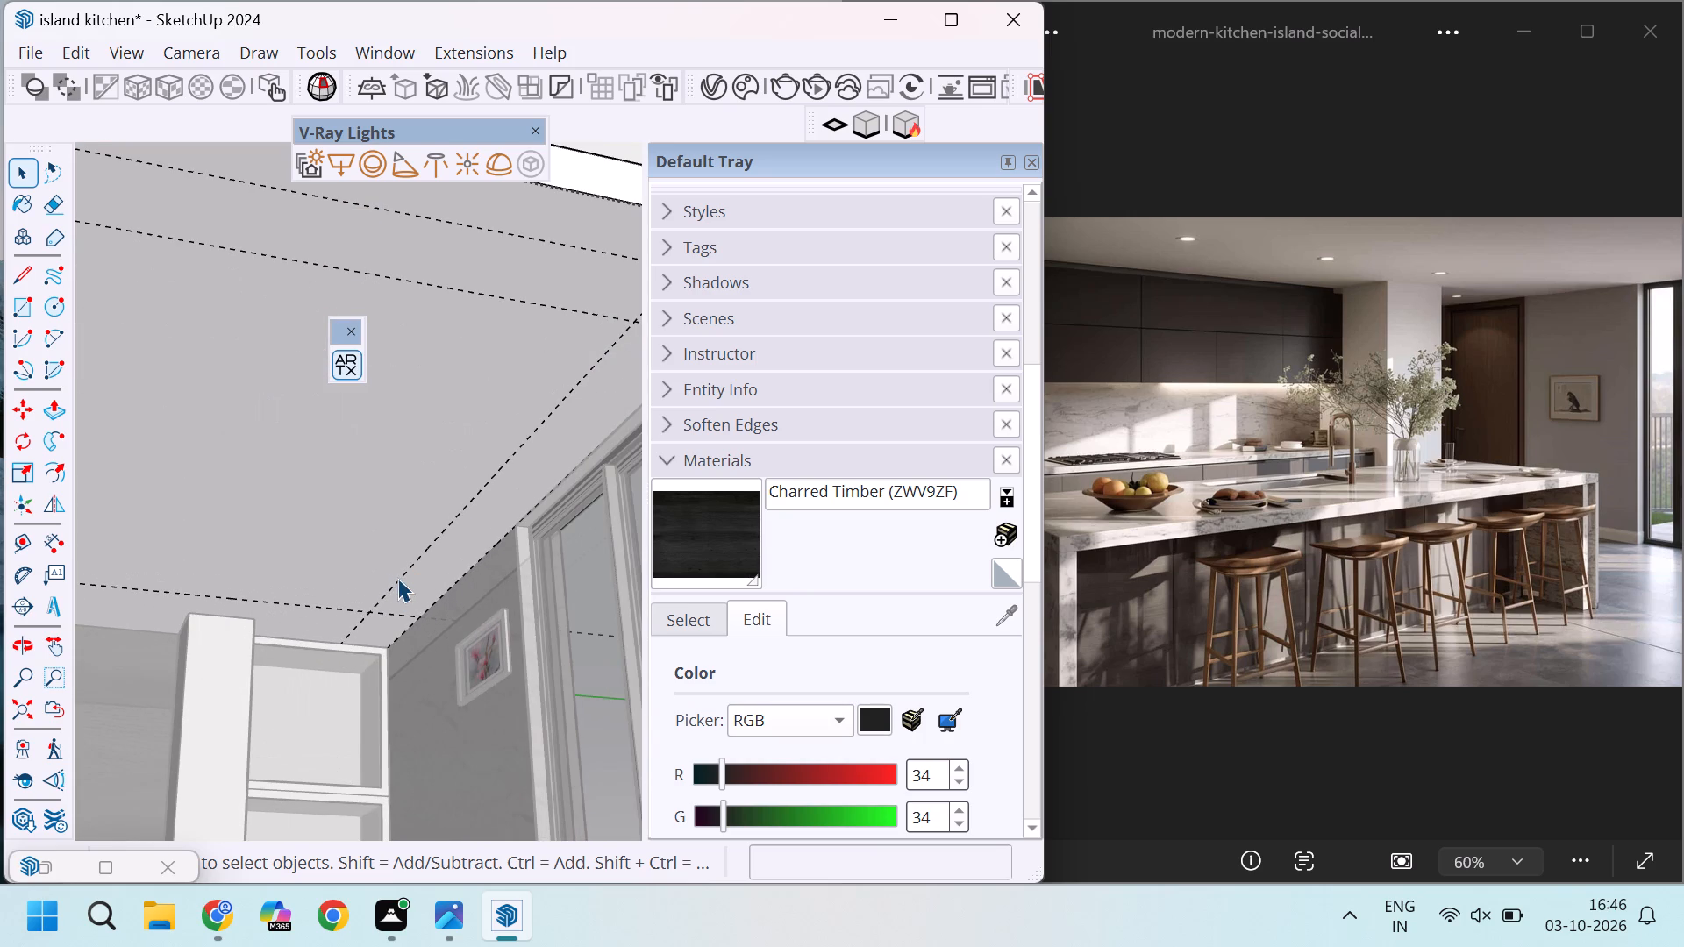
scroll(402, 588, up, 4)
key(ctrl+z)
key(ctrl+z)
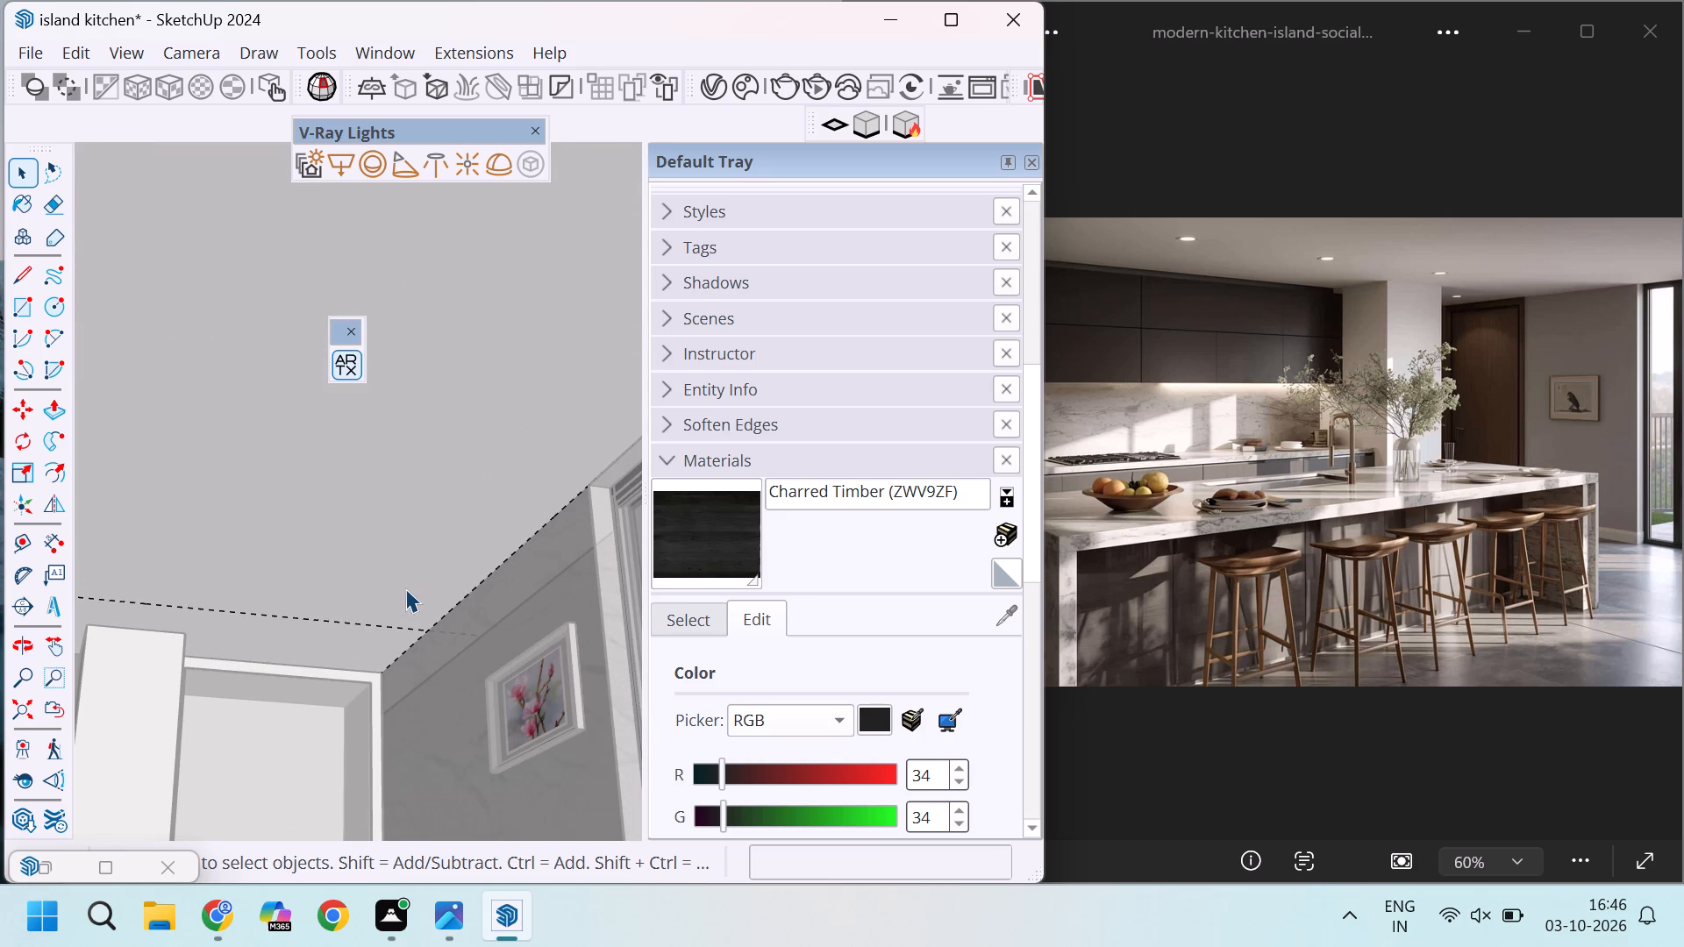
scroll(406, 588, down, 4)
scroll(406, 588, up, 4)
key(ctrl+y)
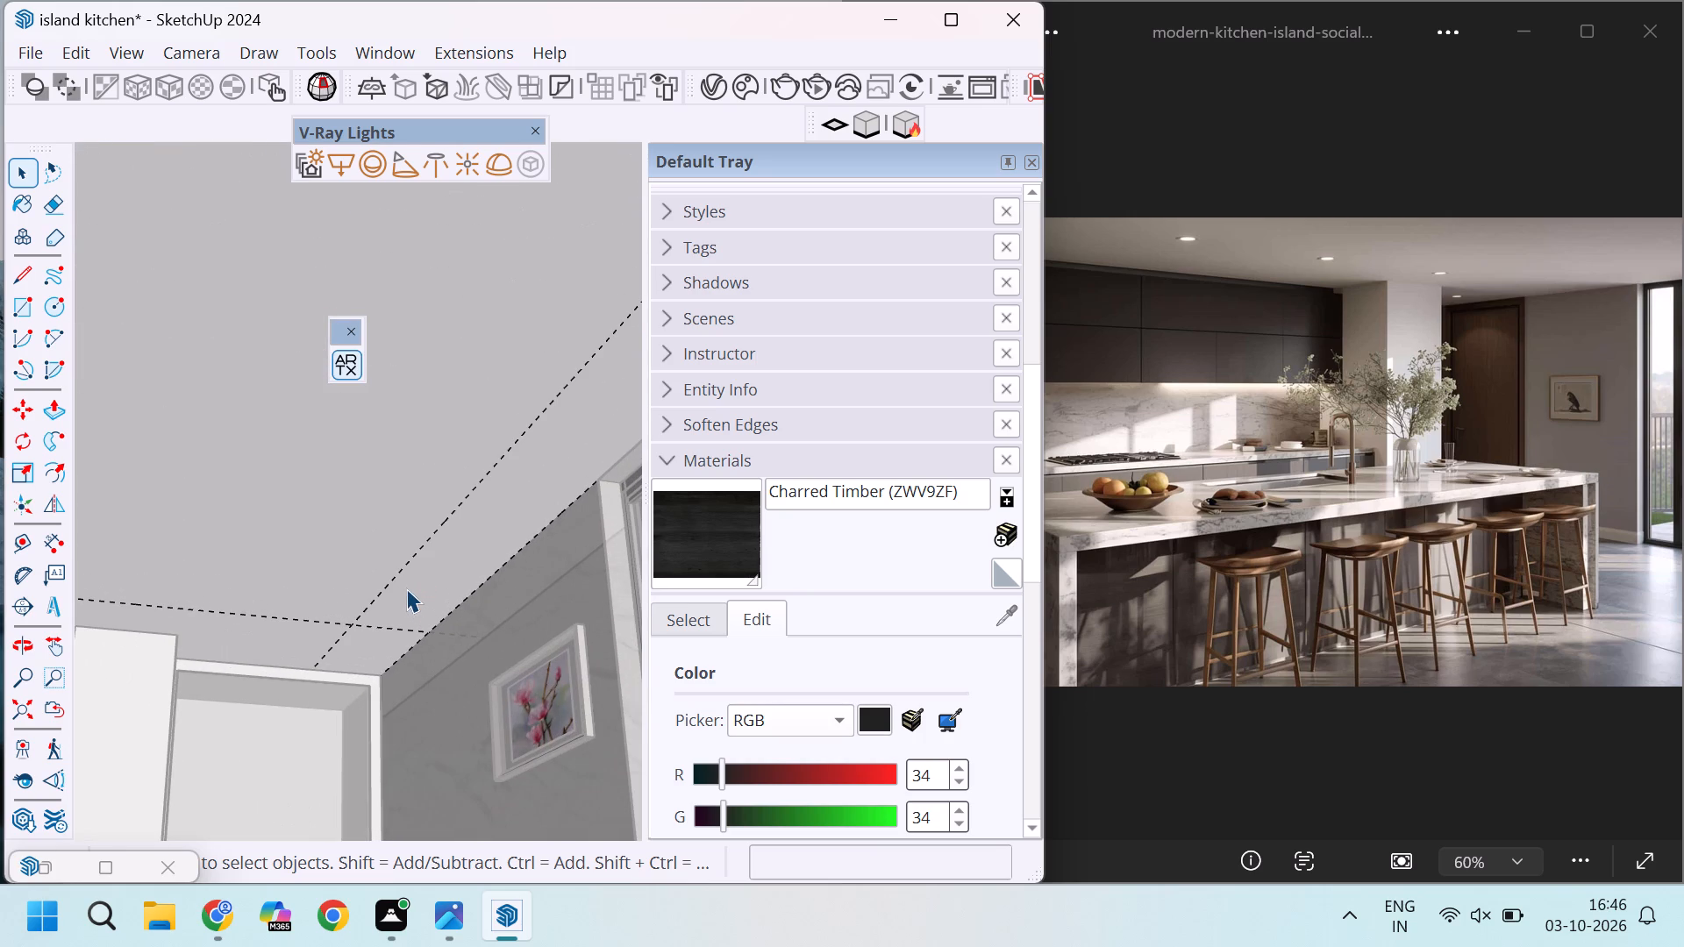
Examine the inset guides on the lower ceiling slab and their crossings near the sliding-door wall corner.
scroll(395, 587, down, 17)
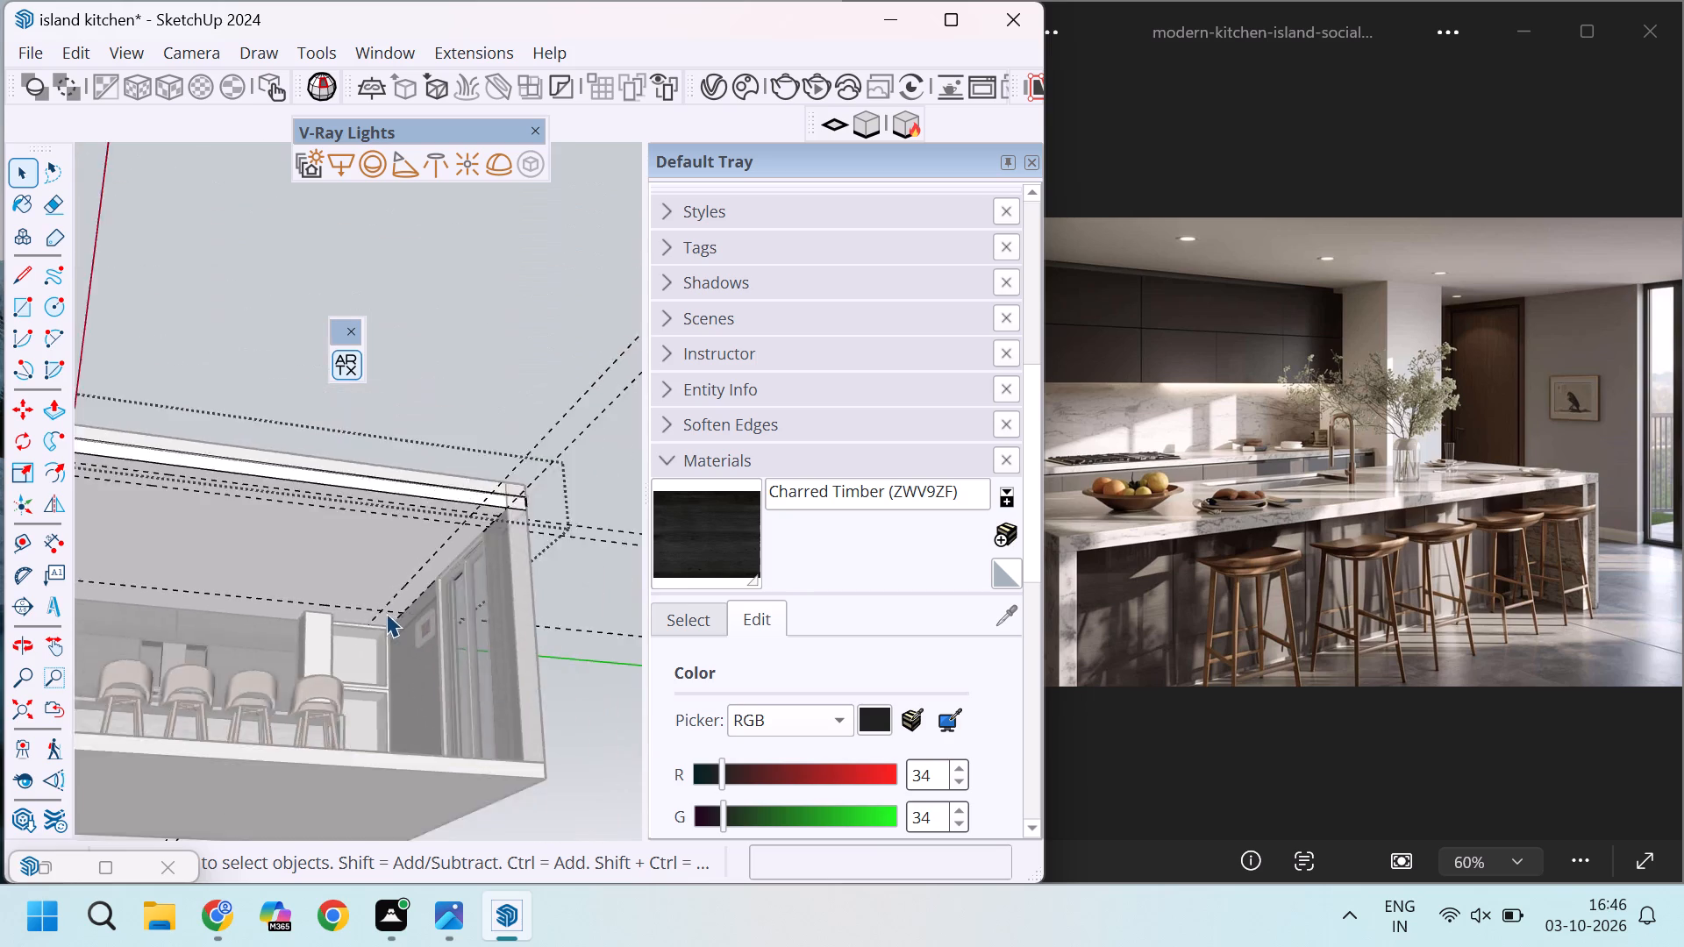
scroll(386, 613, down, 7)
scroll(193, 582, up, 18)
scroll(235, 616, down, 11)
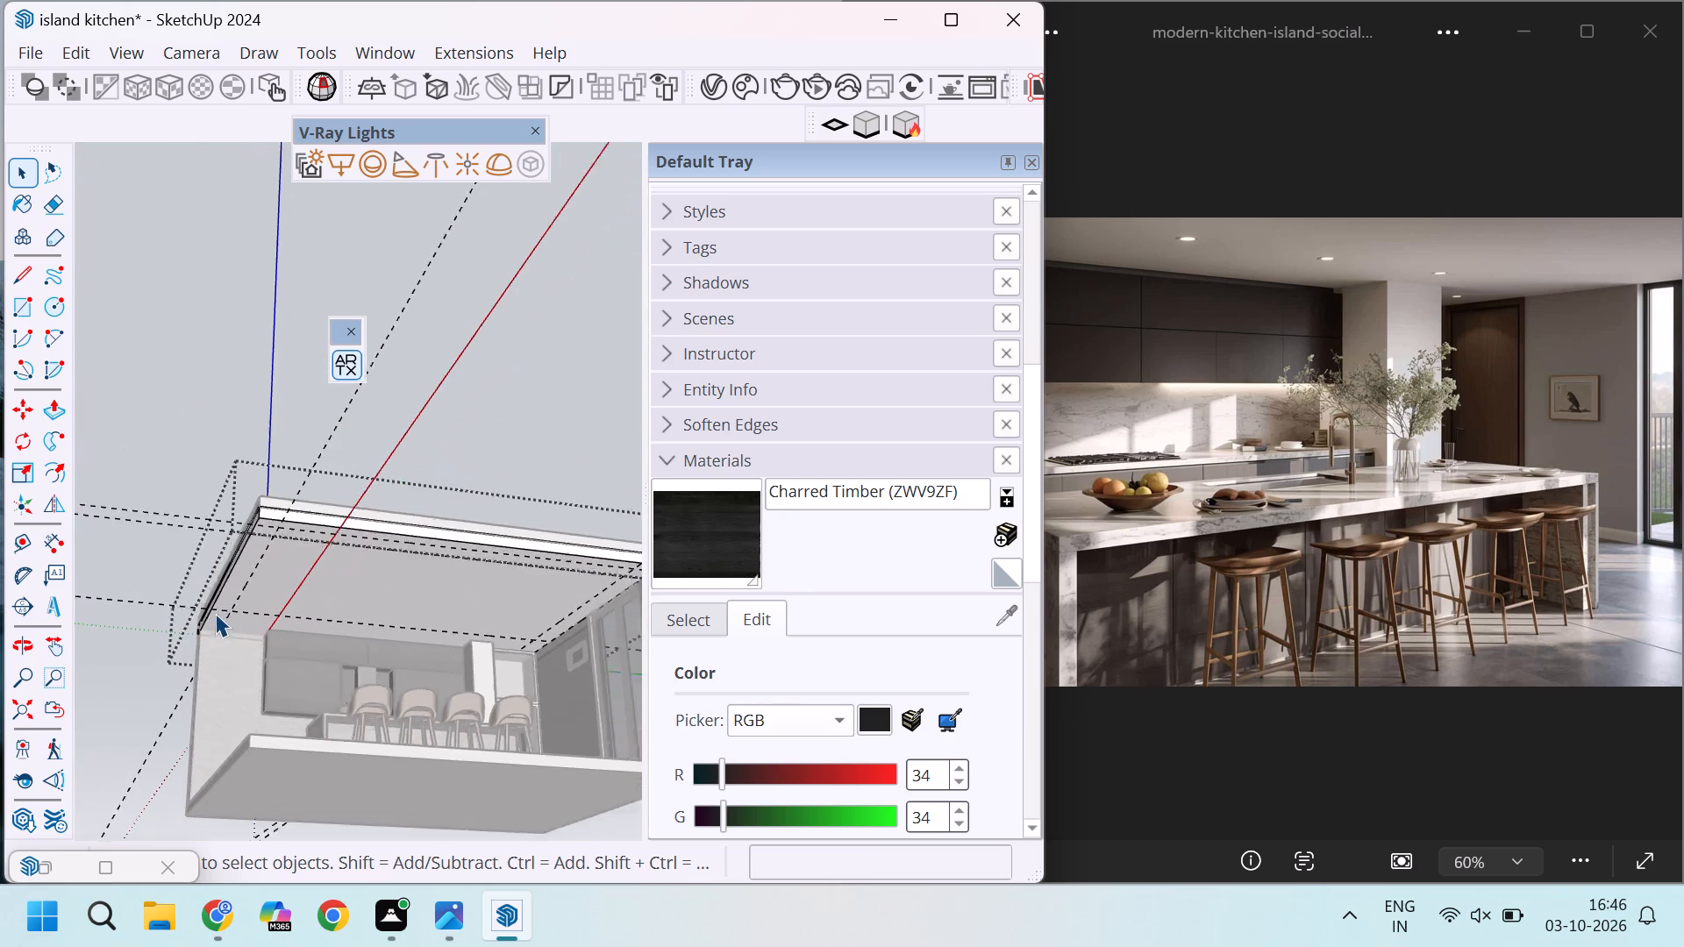
scroll(526, 603, up, 7)
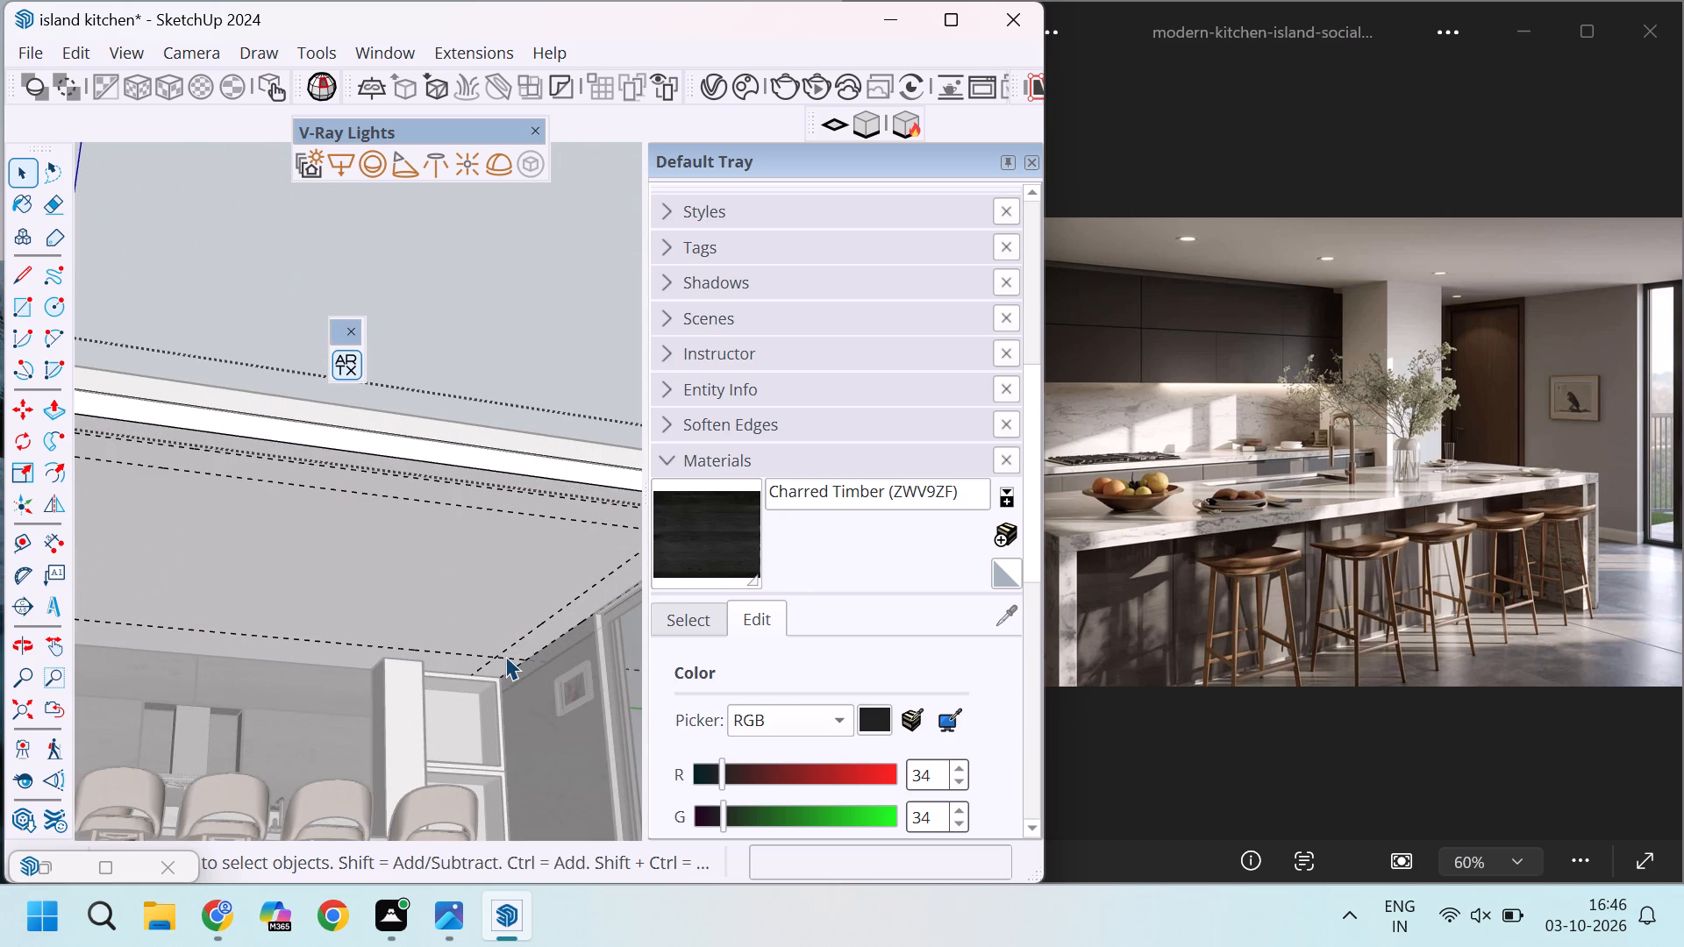
scroll(505, 656, down, 3)
scroll(500, 659, up, 5)
scroll(532, 623, down, 4)
scroll(539, 623, up, 2)
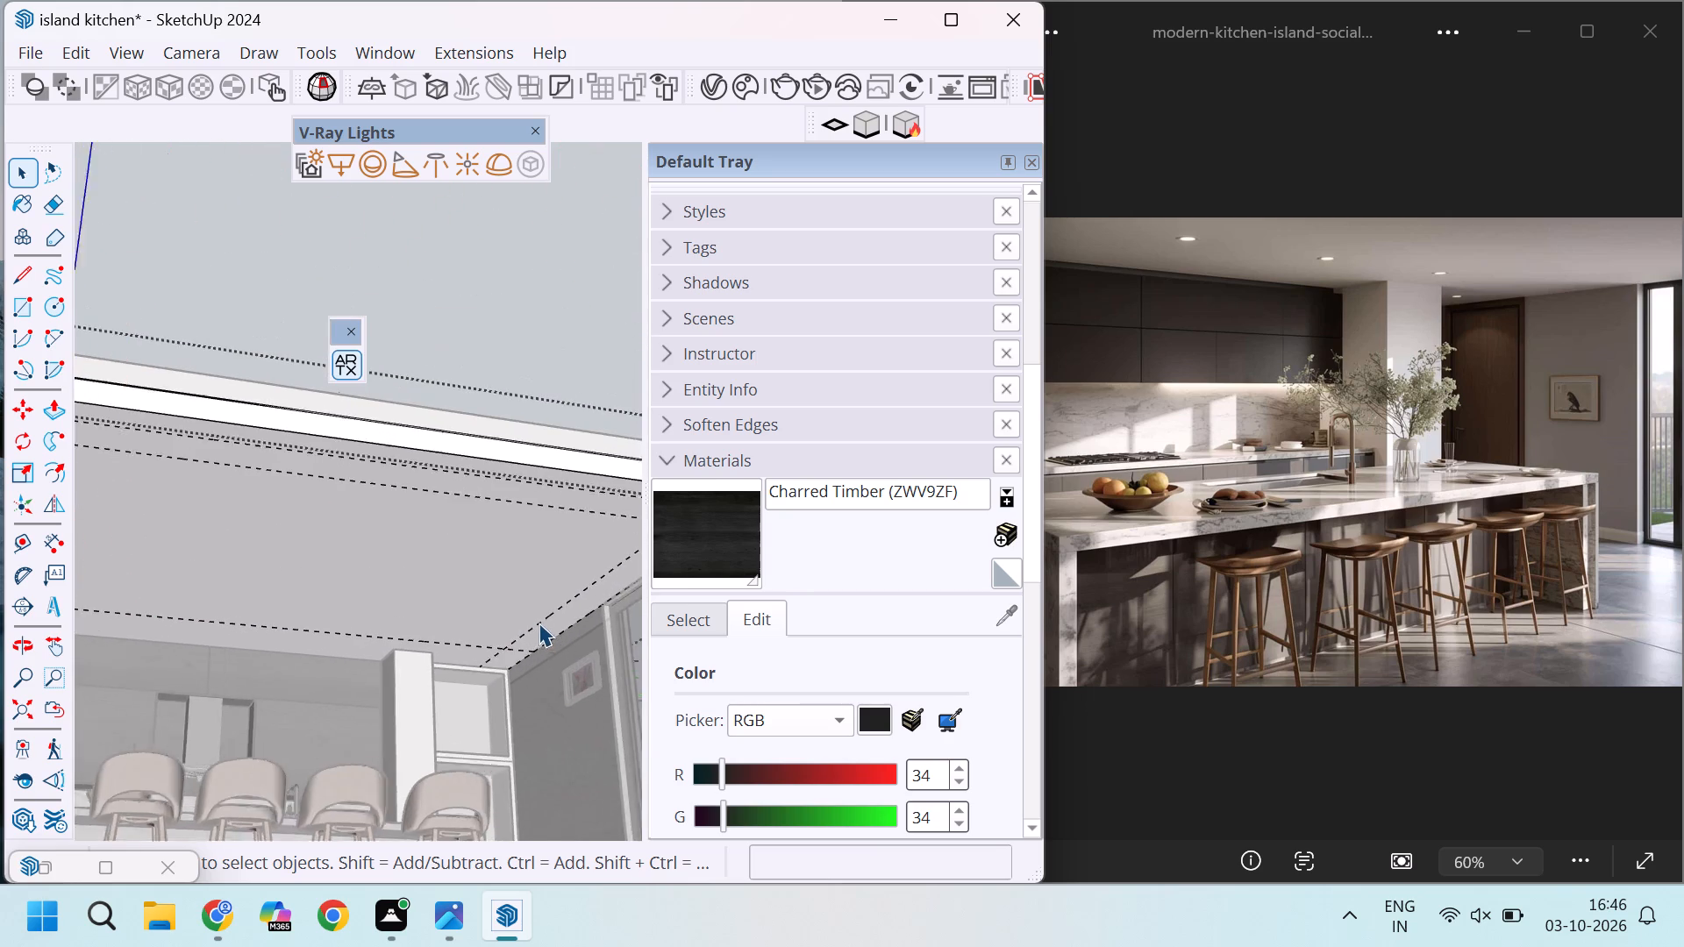
Measure the distance between the two short-side inset guides on the lower ceiling slab, along the inner long guide.
scroll(539, 623, down, 4)
scroll(413, 625, up, 2)
key(t)
scroll(413, 625, down, 1)
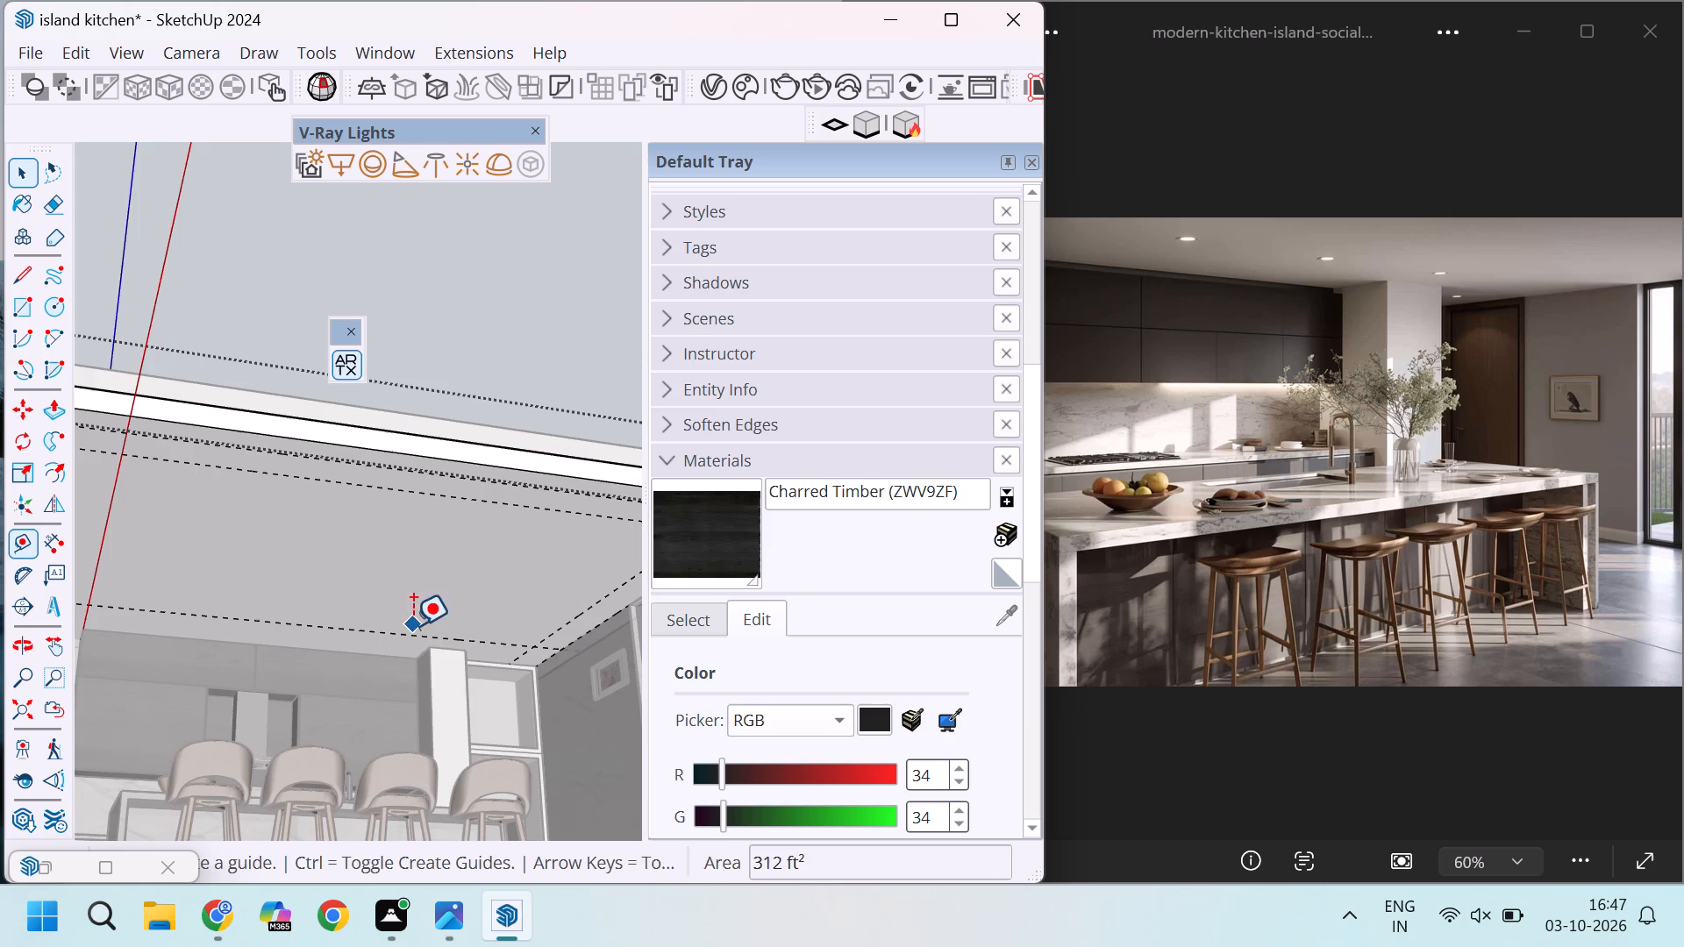
scroll(413, 625, down, 2)
click(103, 607)
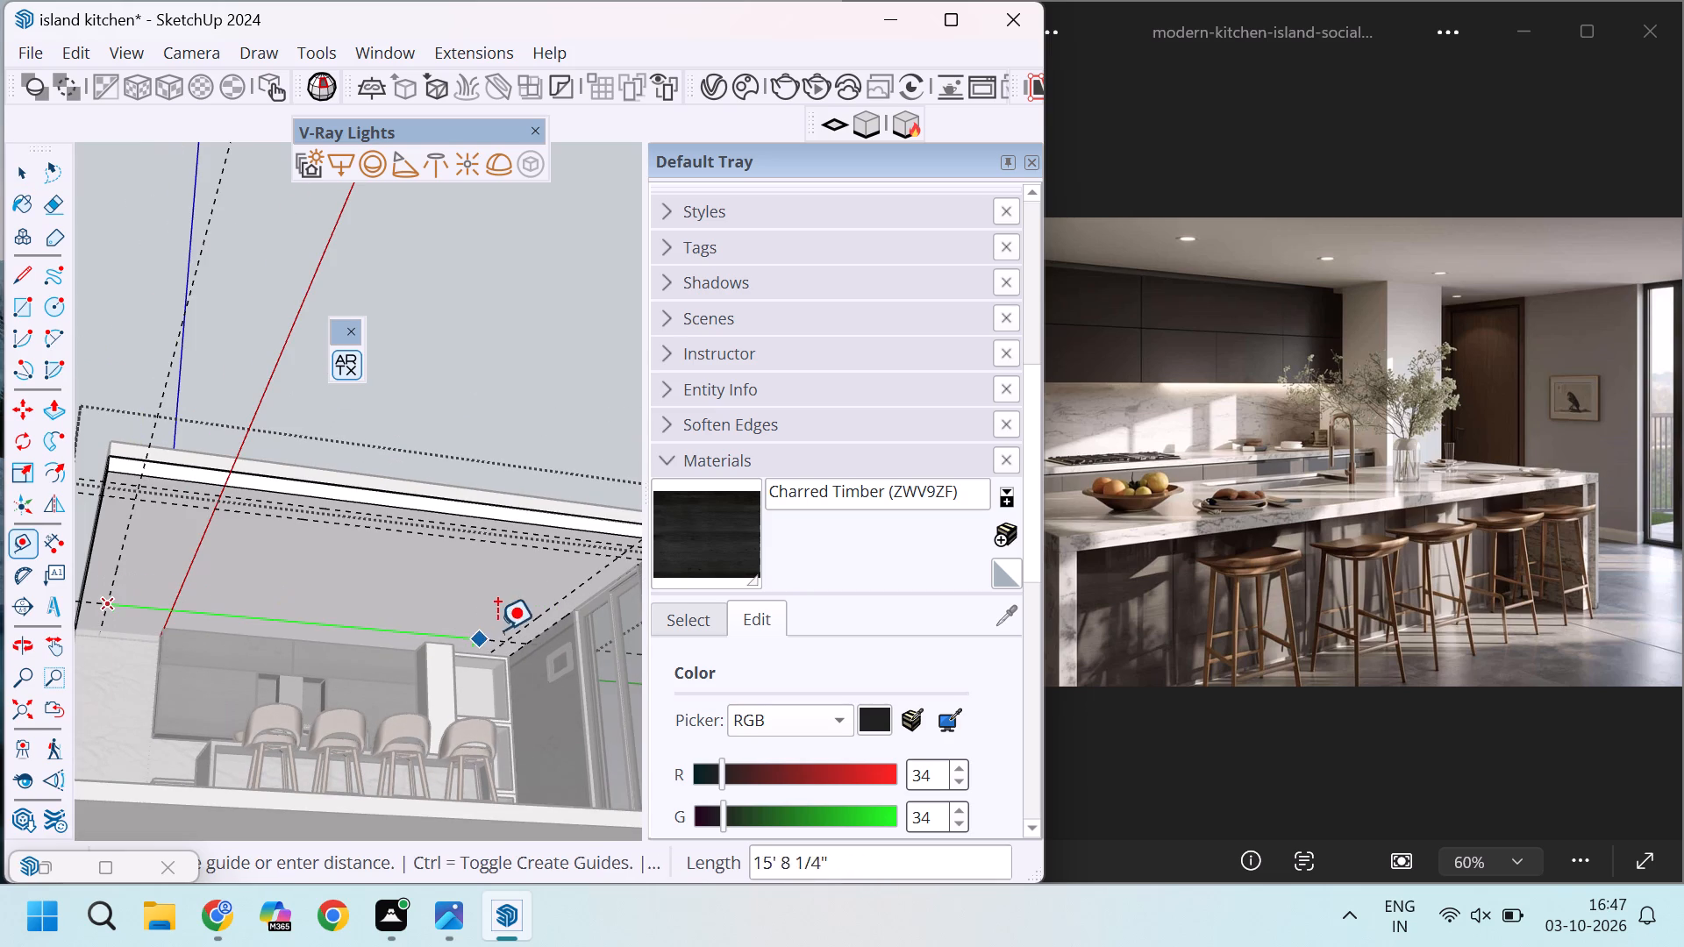
scroll(502, 637, down, 5)
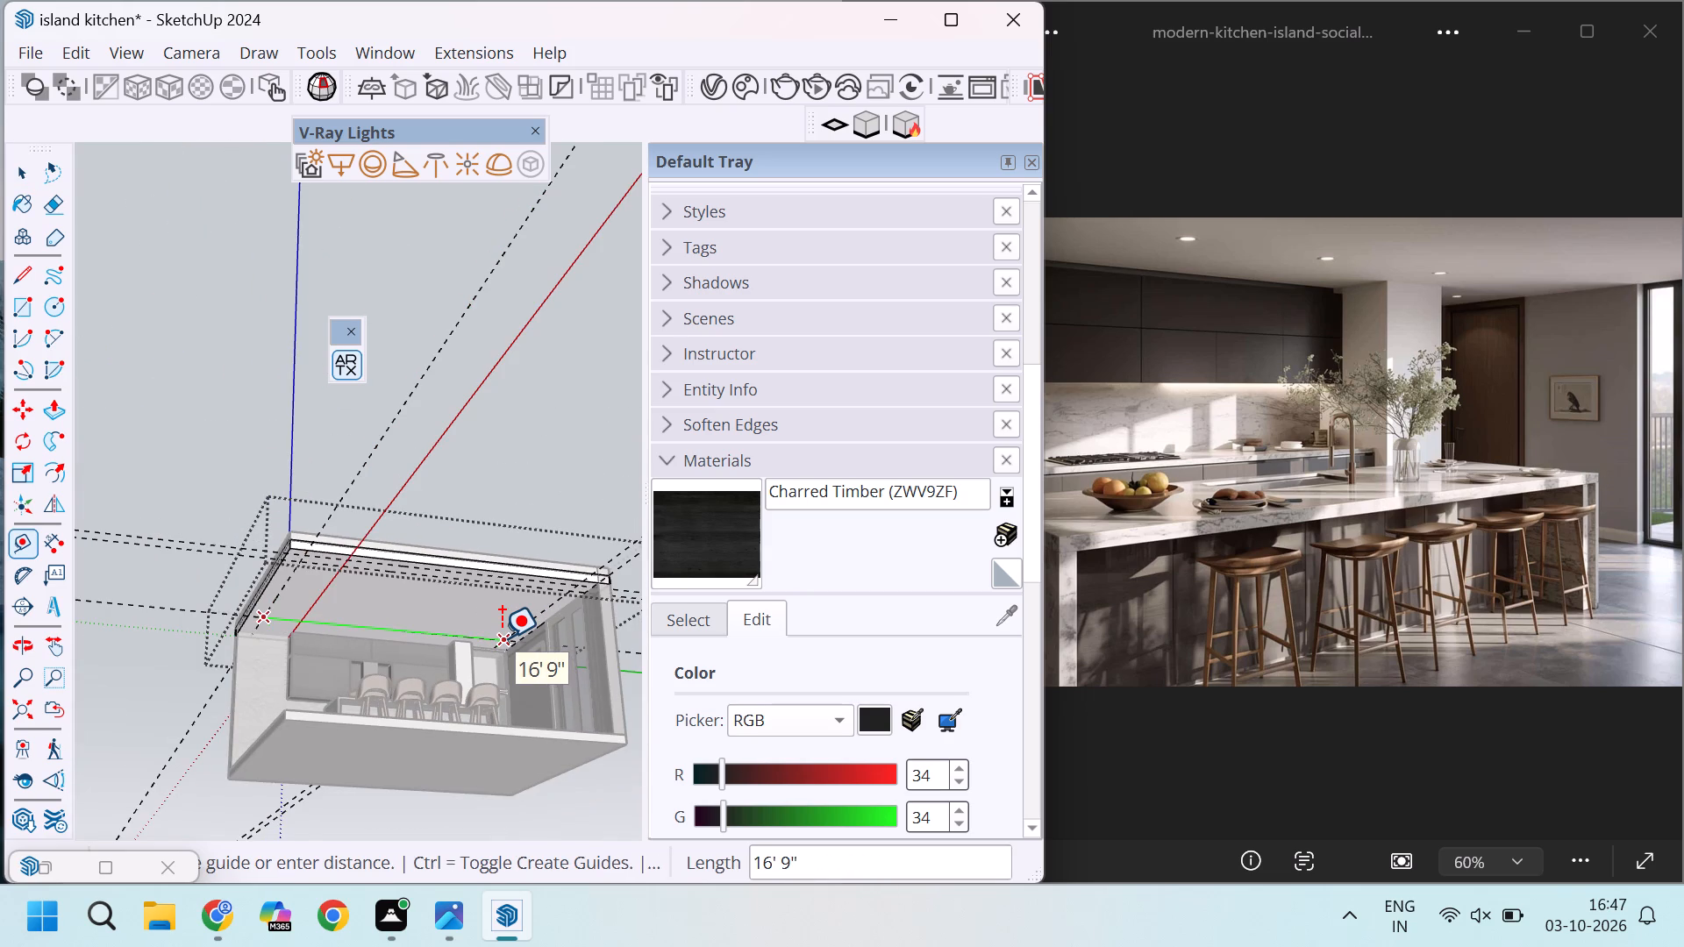
scroll(494, 637, up, 3)
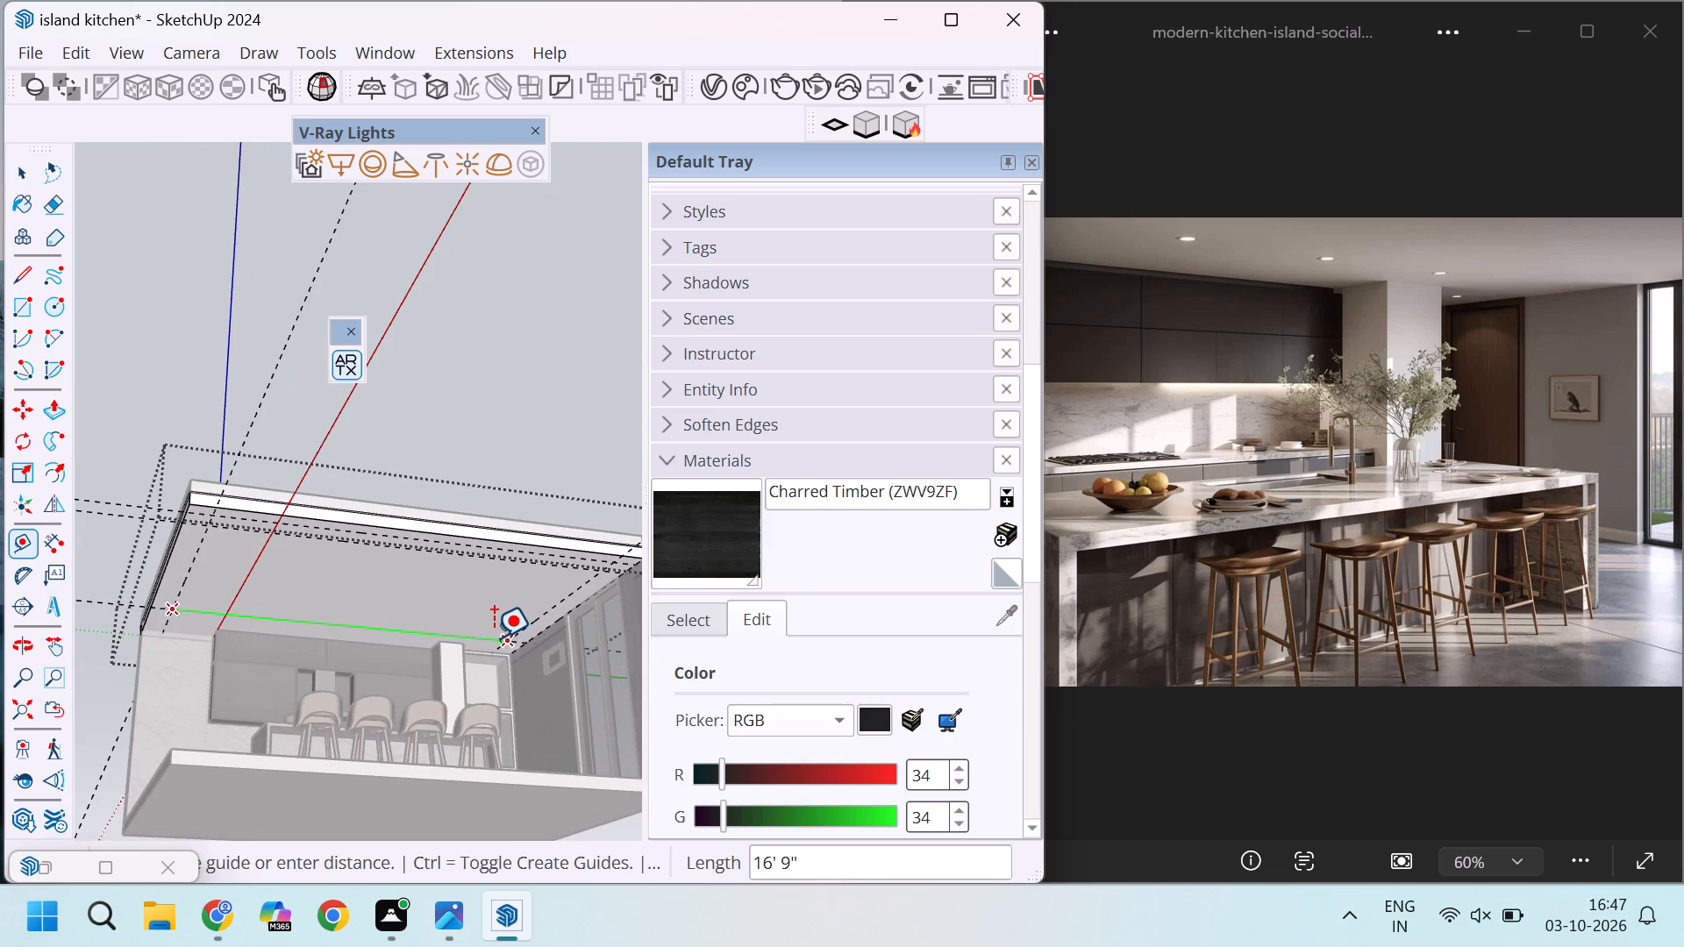
key(Escape)
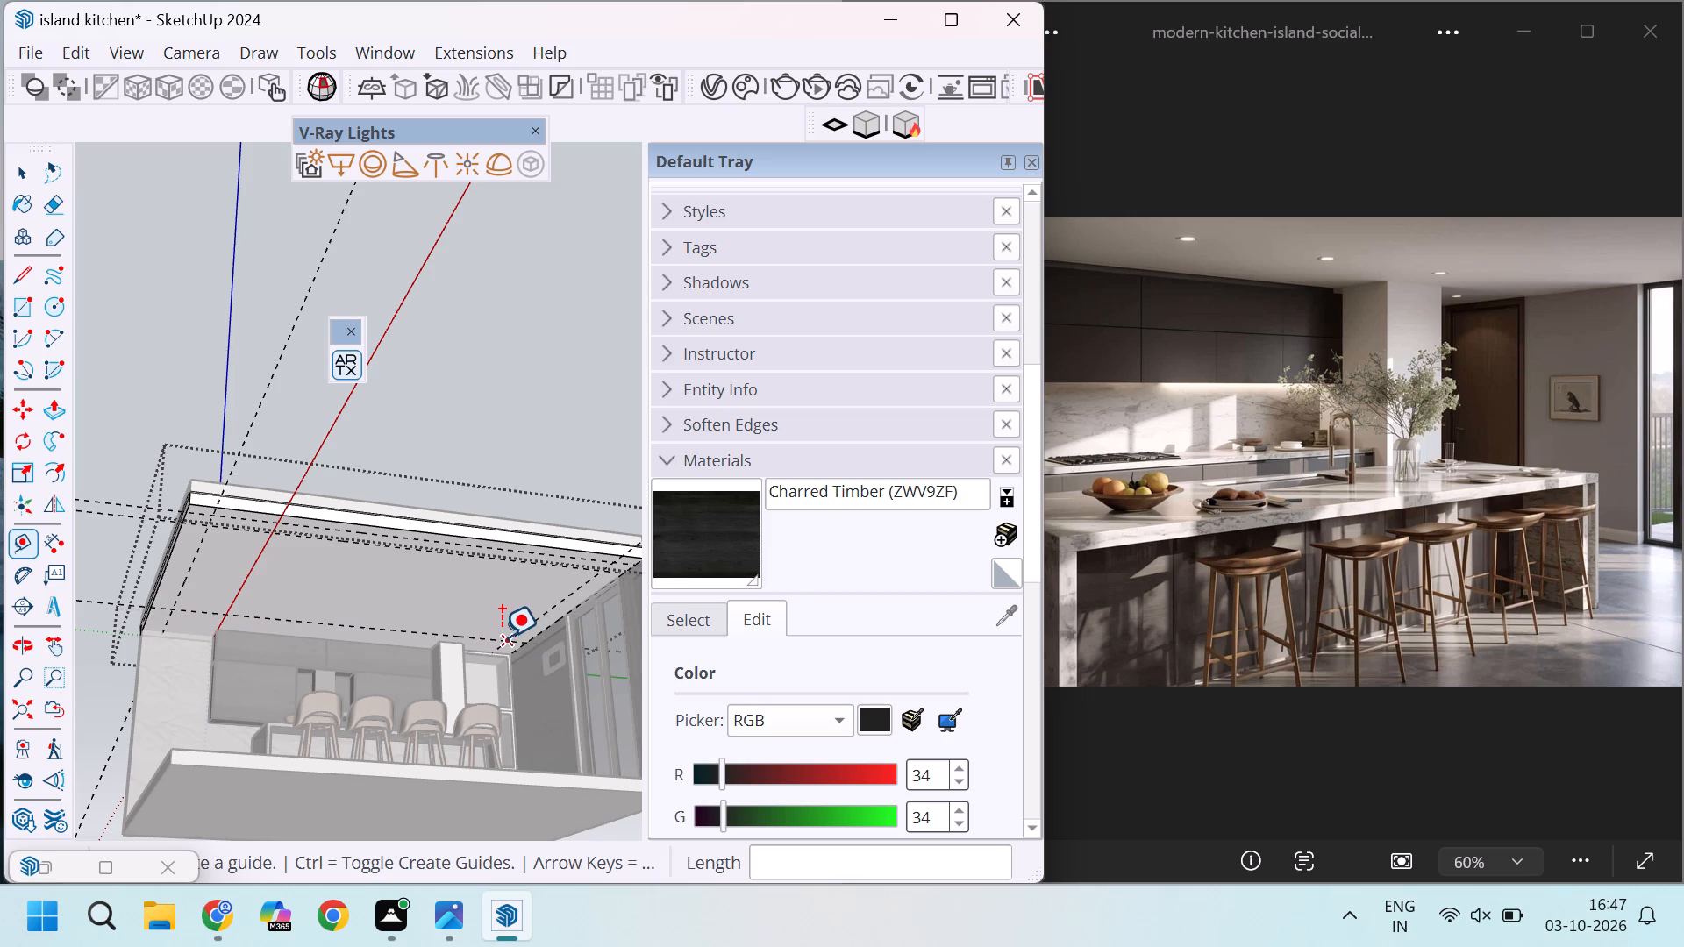
Place a parallel guide 4' inward from the short-side inset guide opposite the sliding-door wall on the lower ceiling slab.
scroll(416, 595, down, 6)
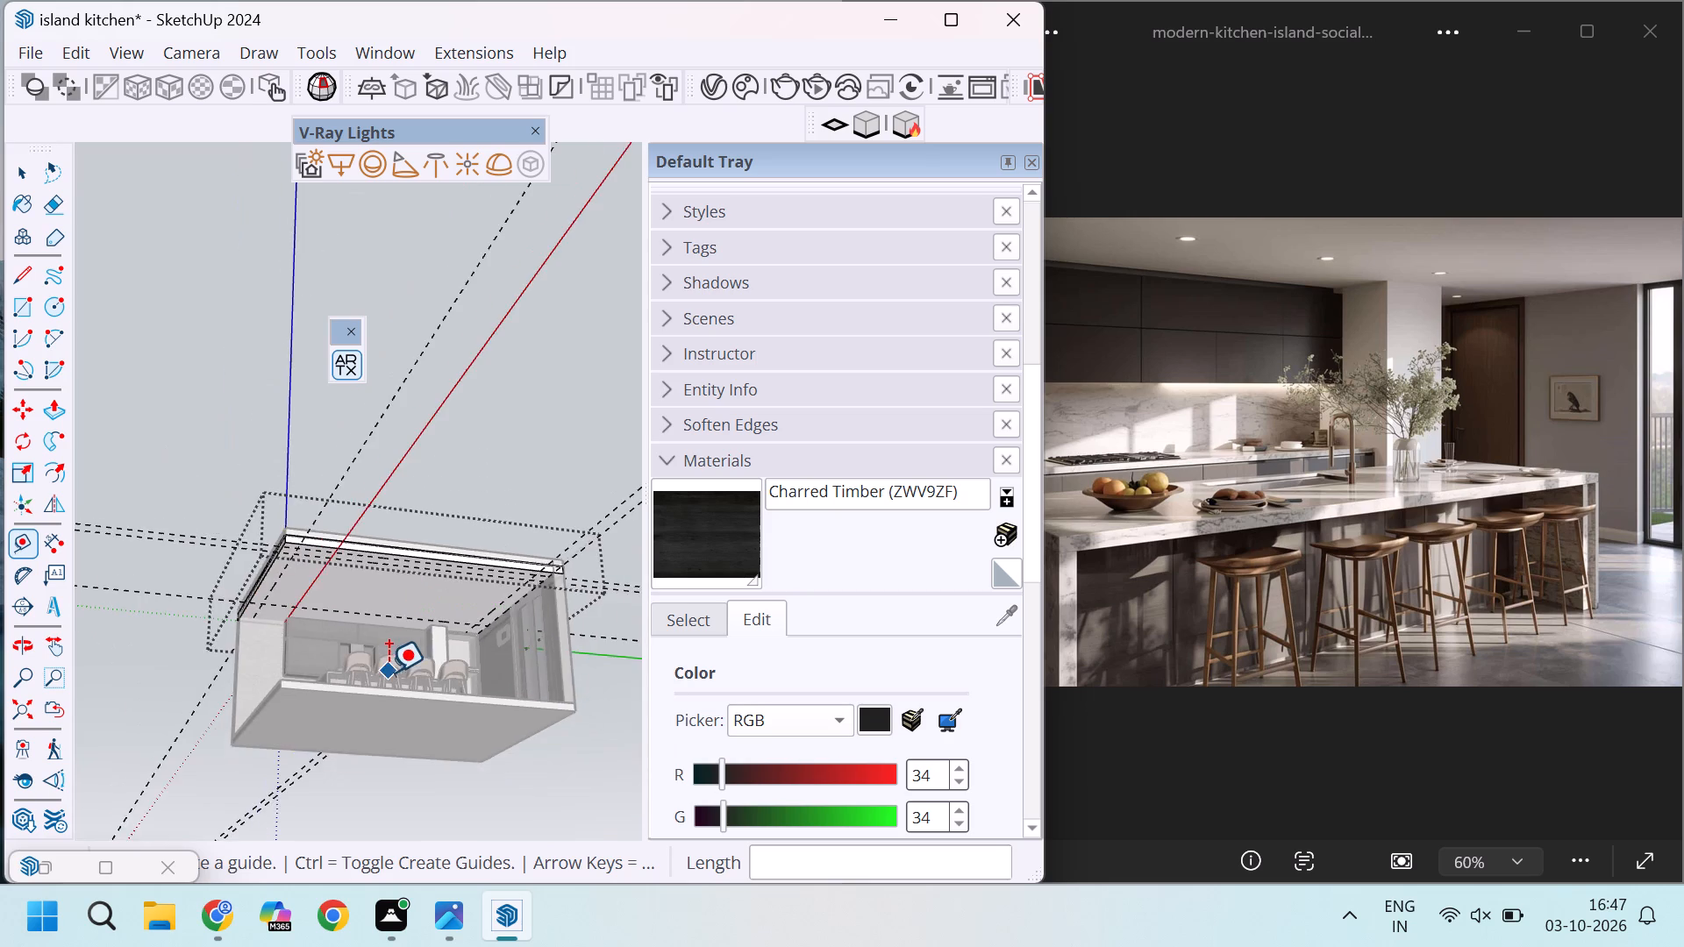
scroll(389, 672, up, 5)
scroll(364, 601, down, 3)
middle_drag(364, 699, 359, 611)
scroll(289, 573, up, 6)
click(202, 506)
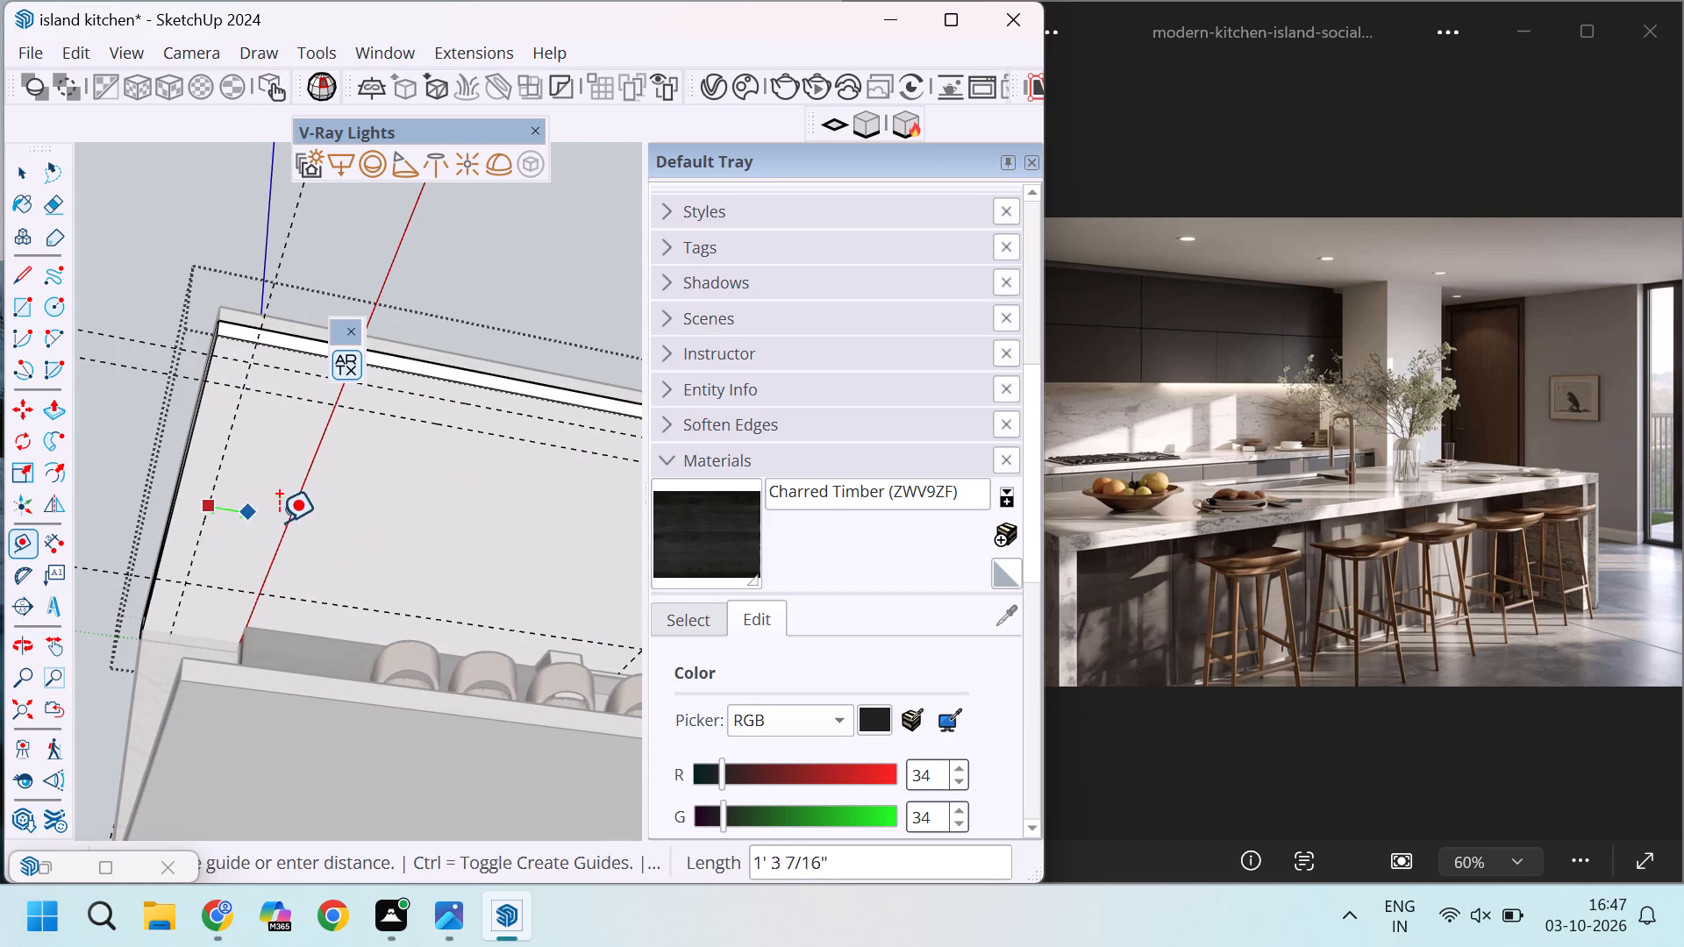
key(Escape)
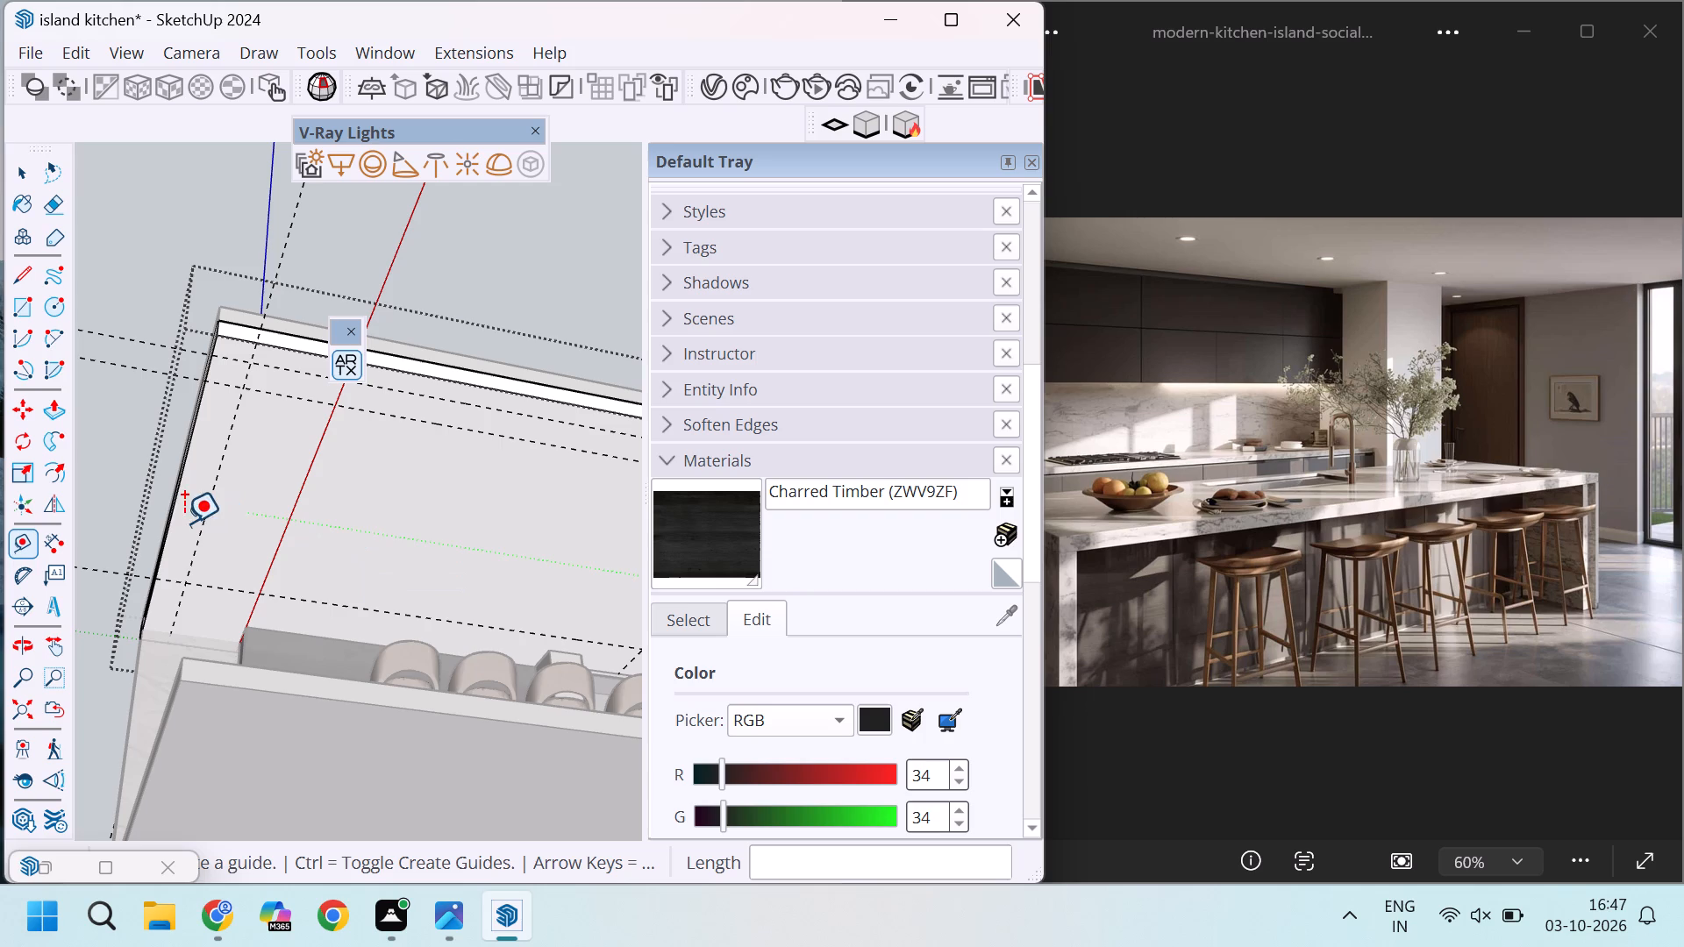
click(189, 555)
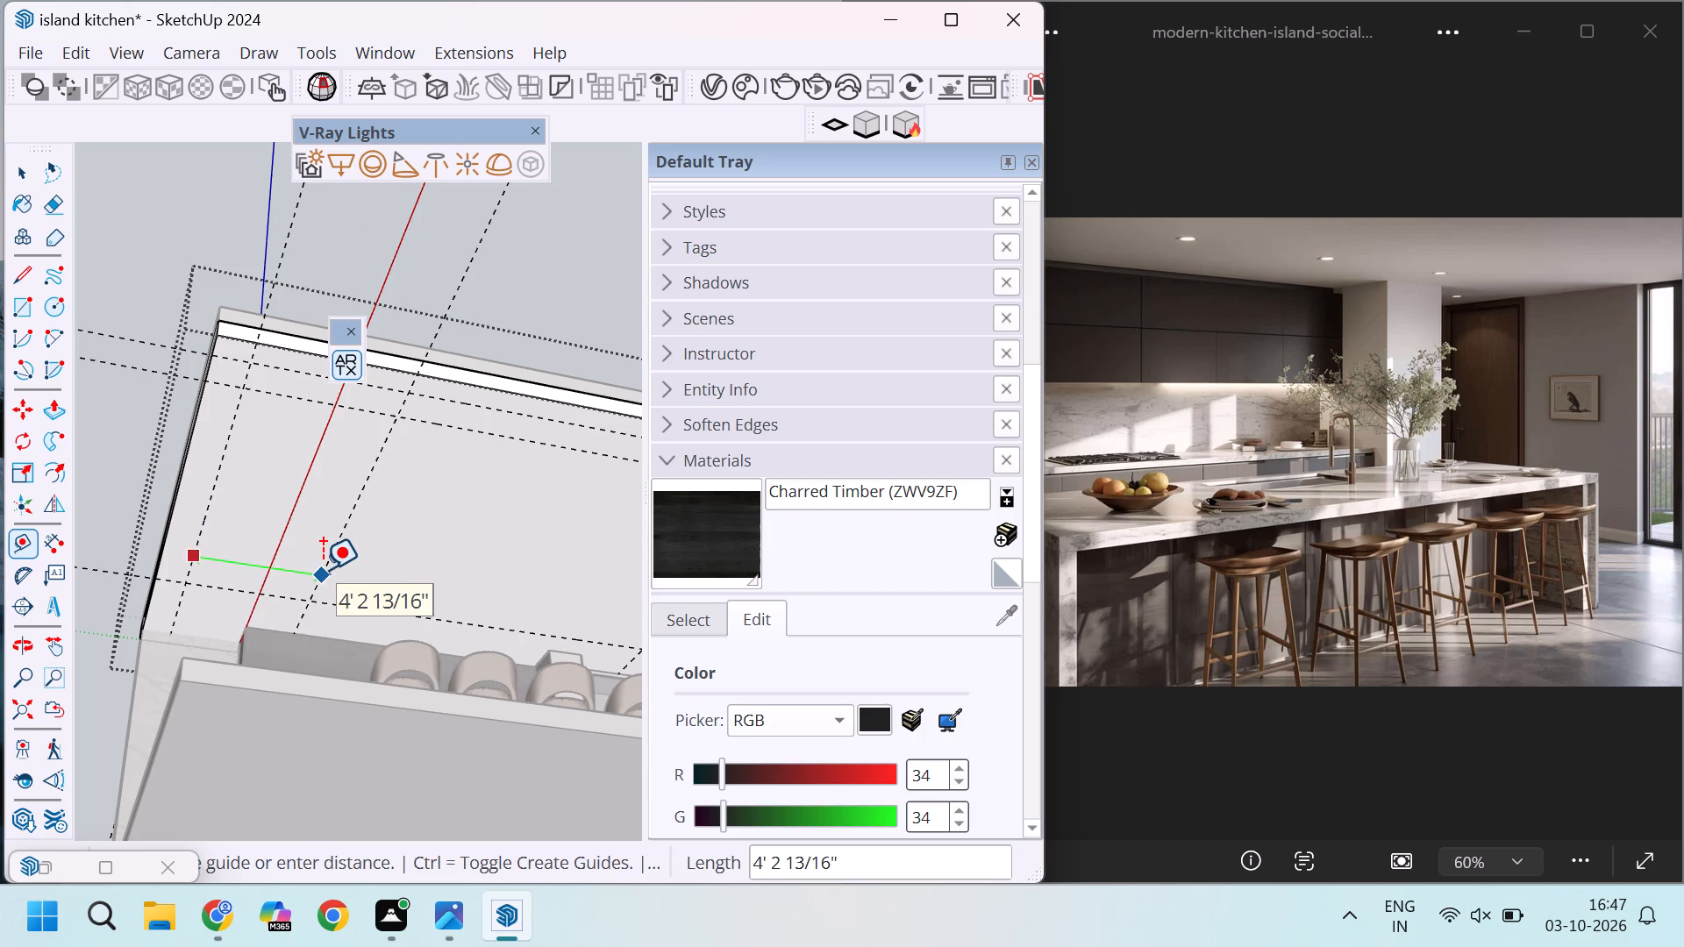
scroll(324, 569, down, 2)
scroll(324, 569, up, 3)
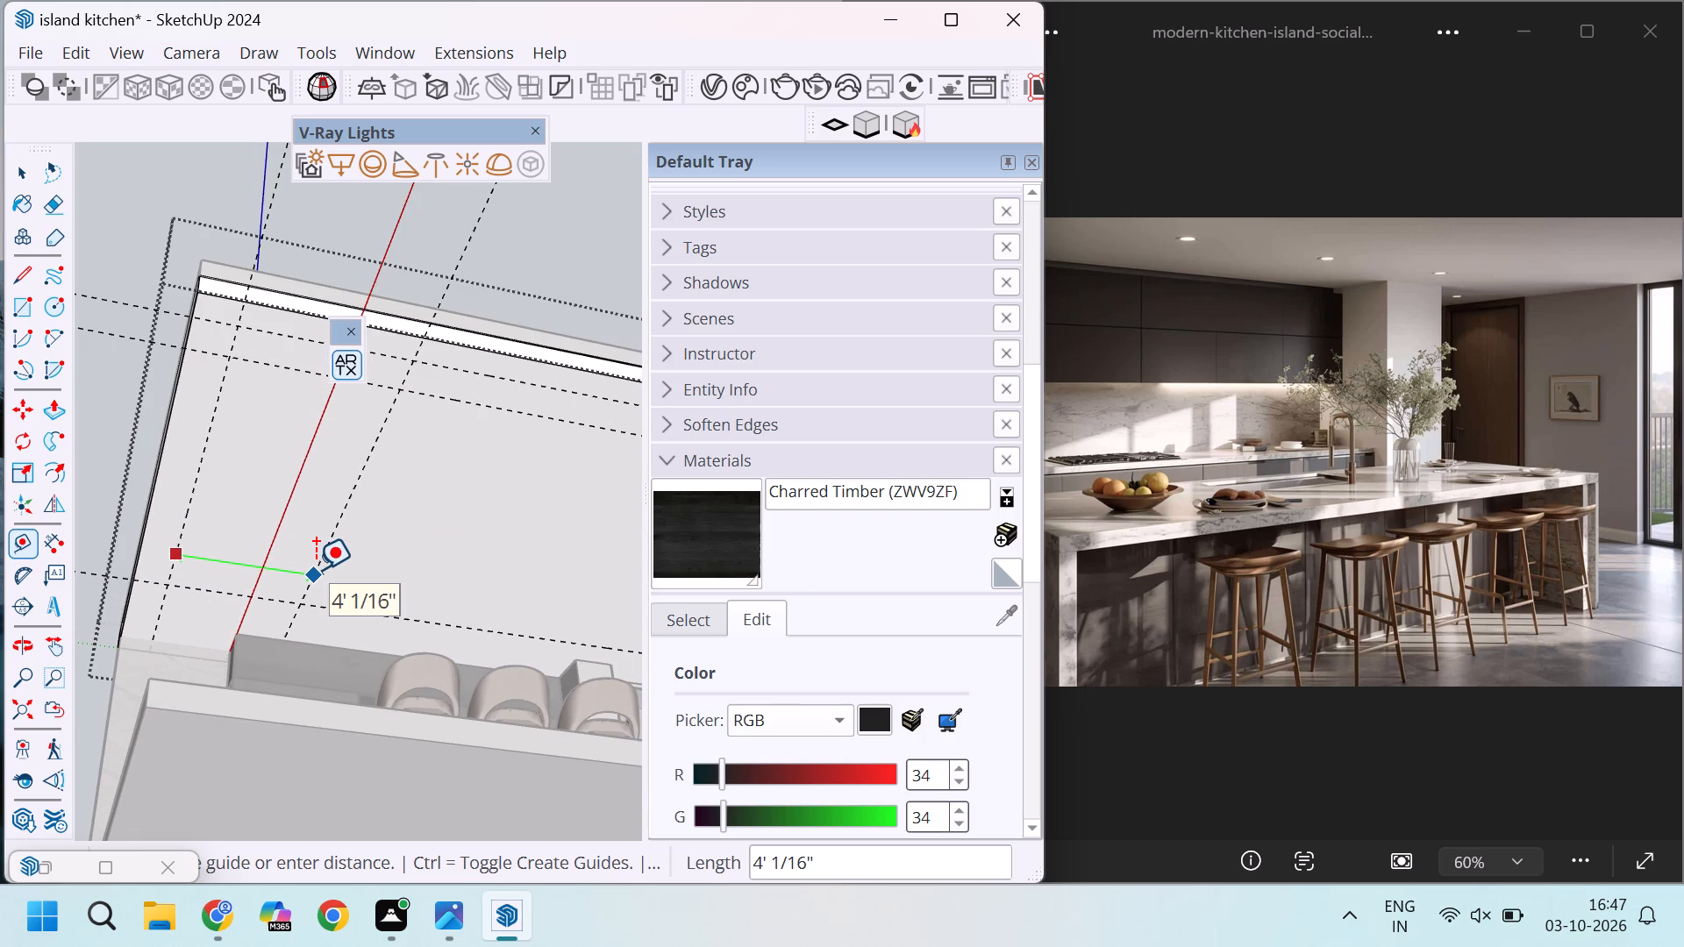
text(4')
key(Return)
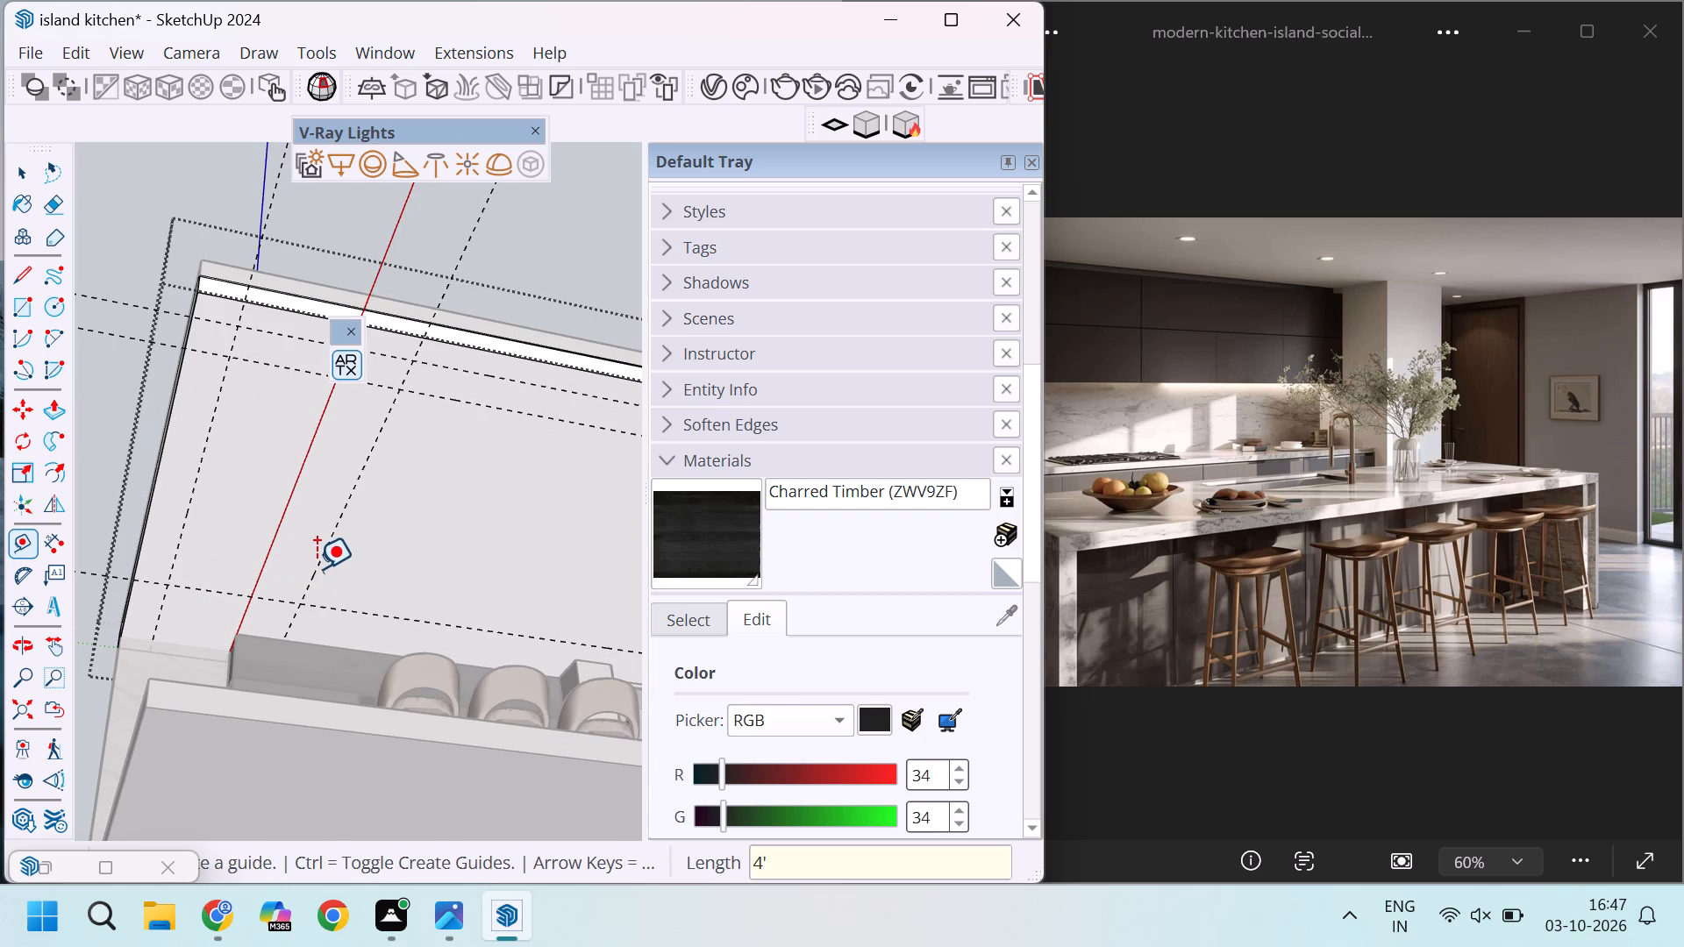
Place a second parallel guide 4' from the first spacing guide, towards the sliding-door wall.
click(341, 523)
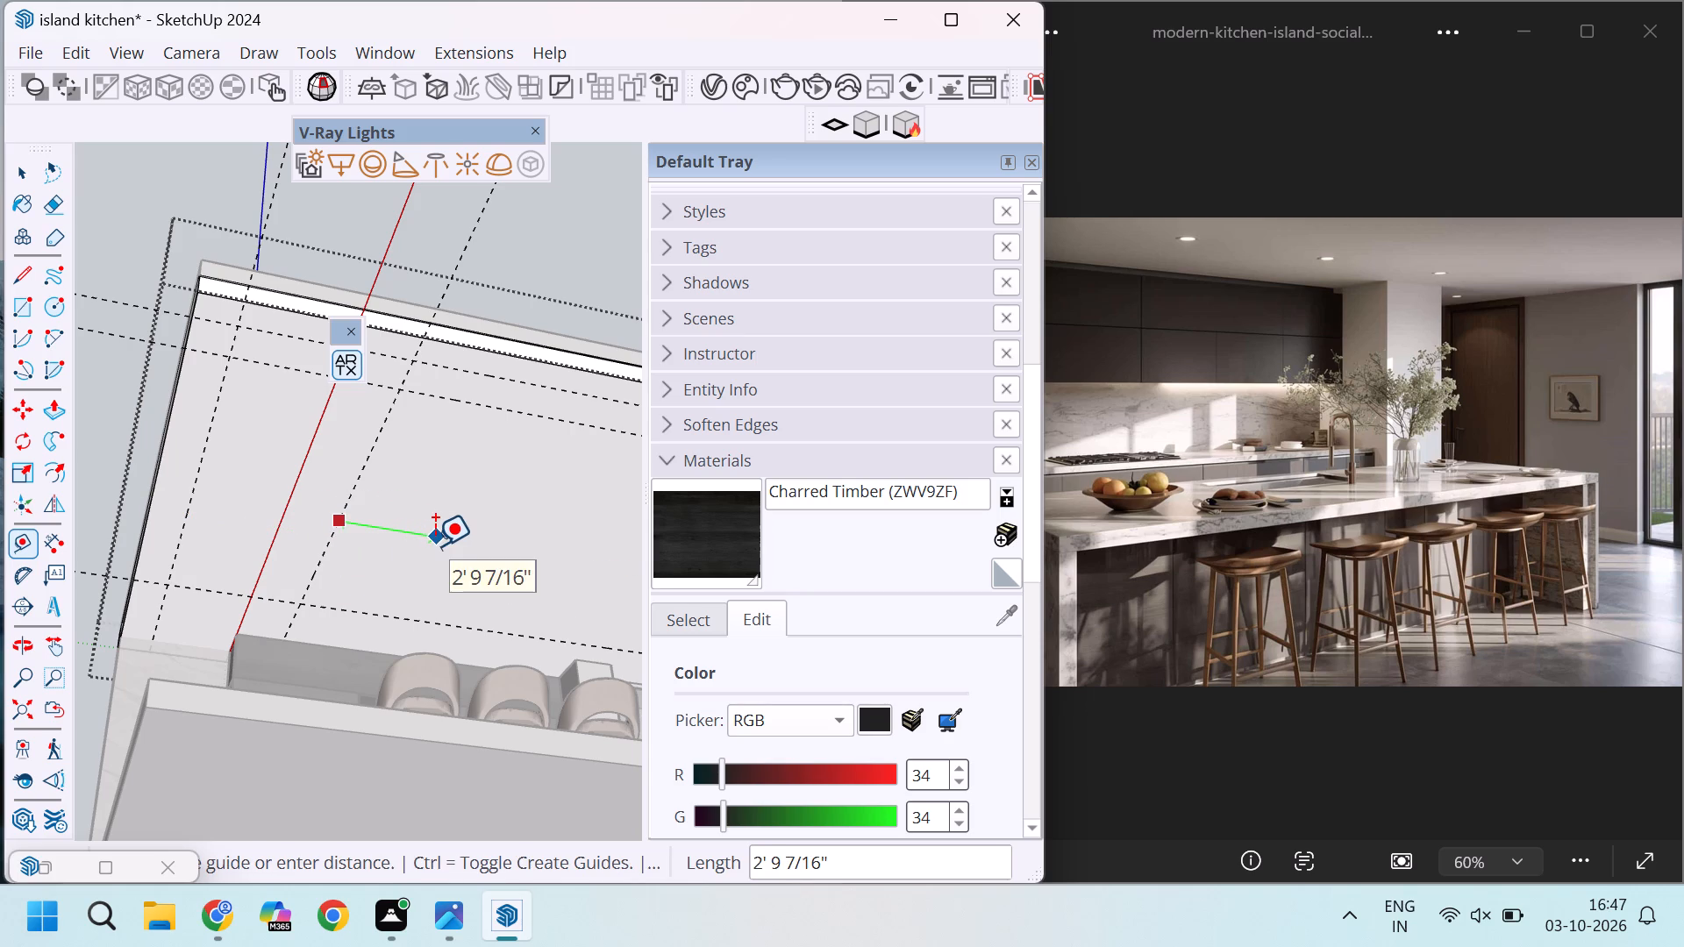
key(Escape)
click(360, 458)
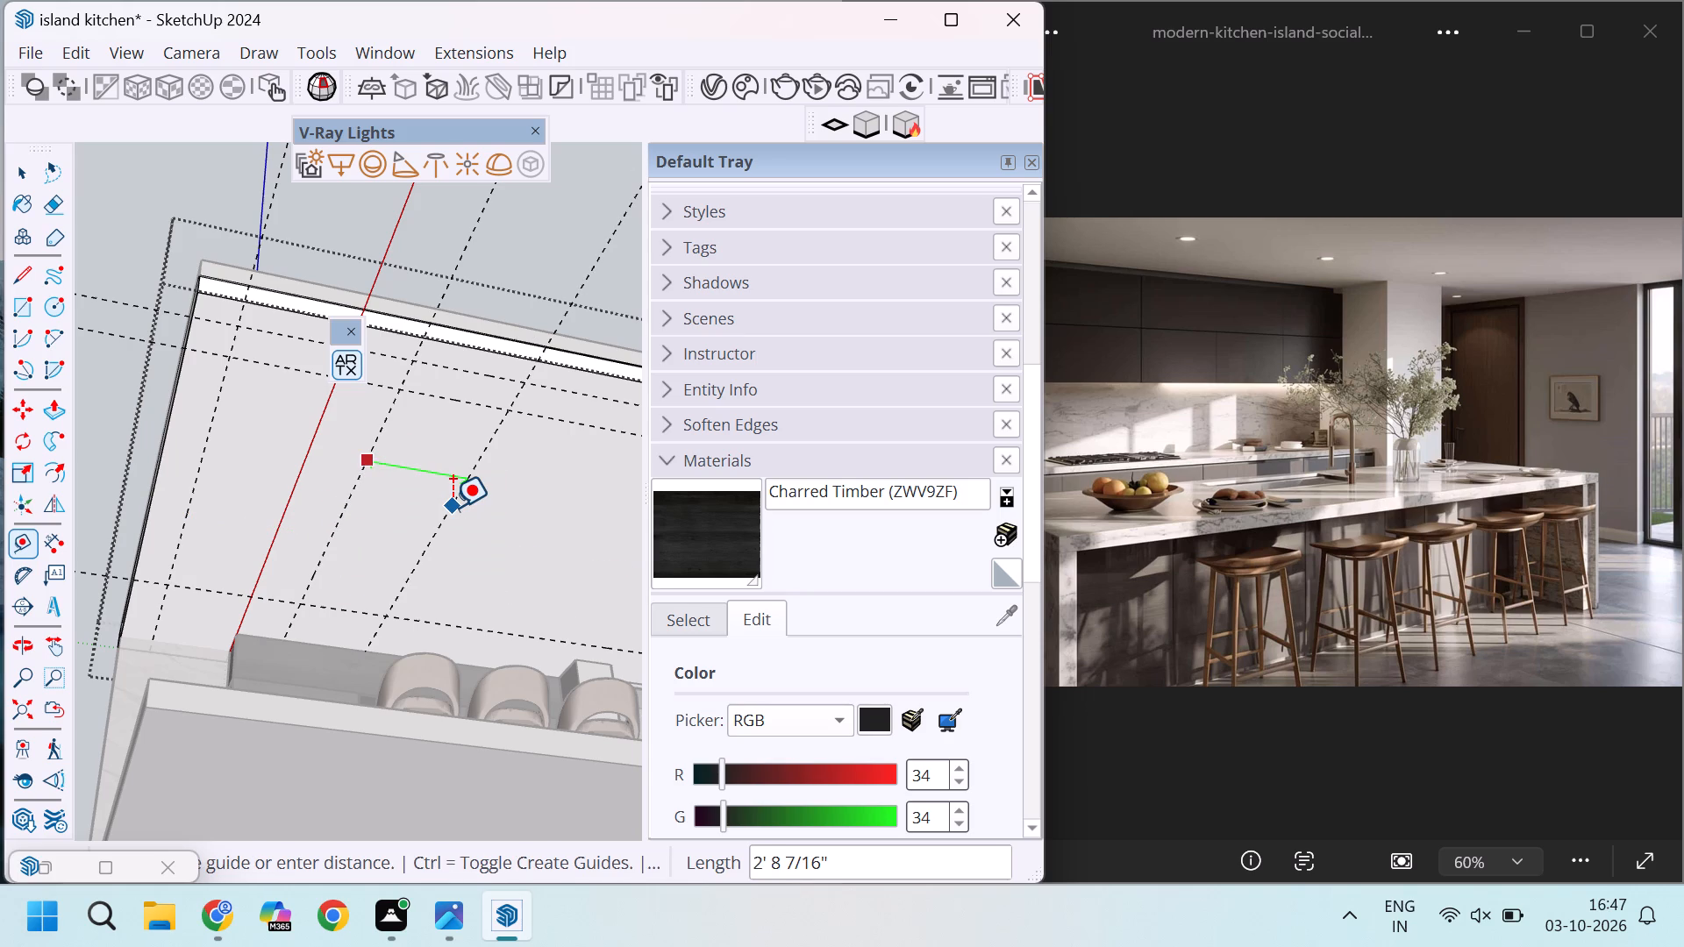
text(4')
key(Return)
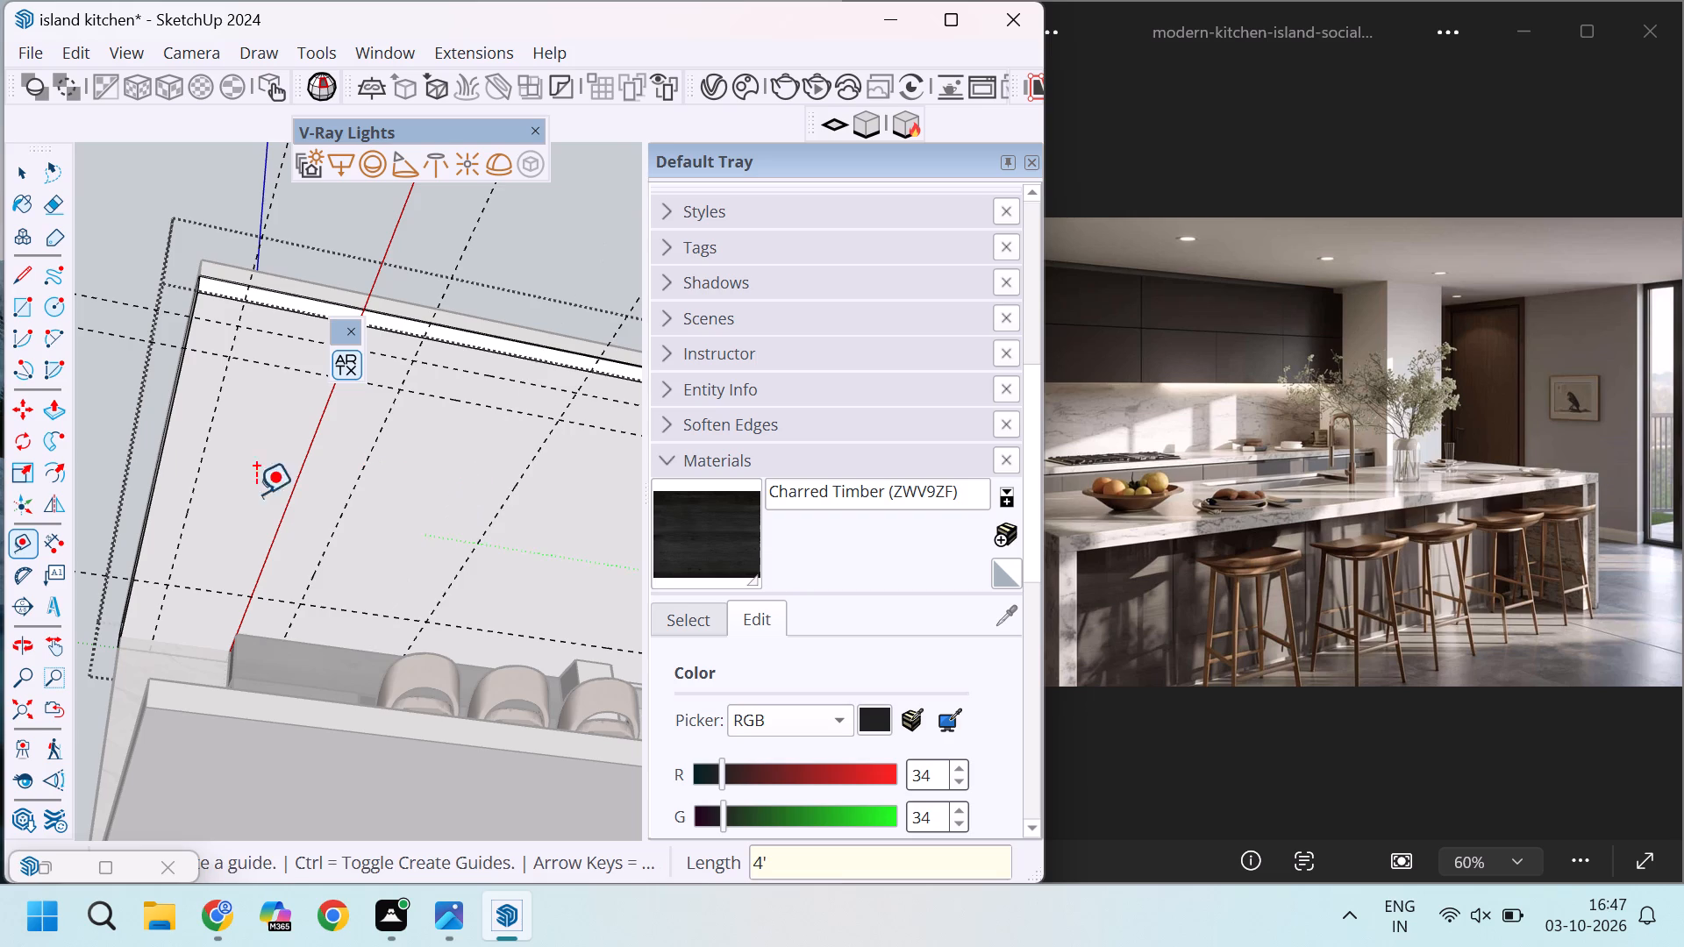
Place a third parallel guide 4' beyond the second spacing guide, towards the sliding-door wall.
scroll(239, 494, down, 10)
scroll(449, 557, up, 4)
scroll(325, 523, up, 3)
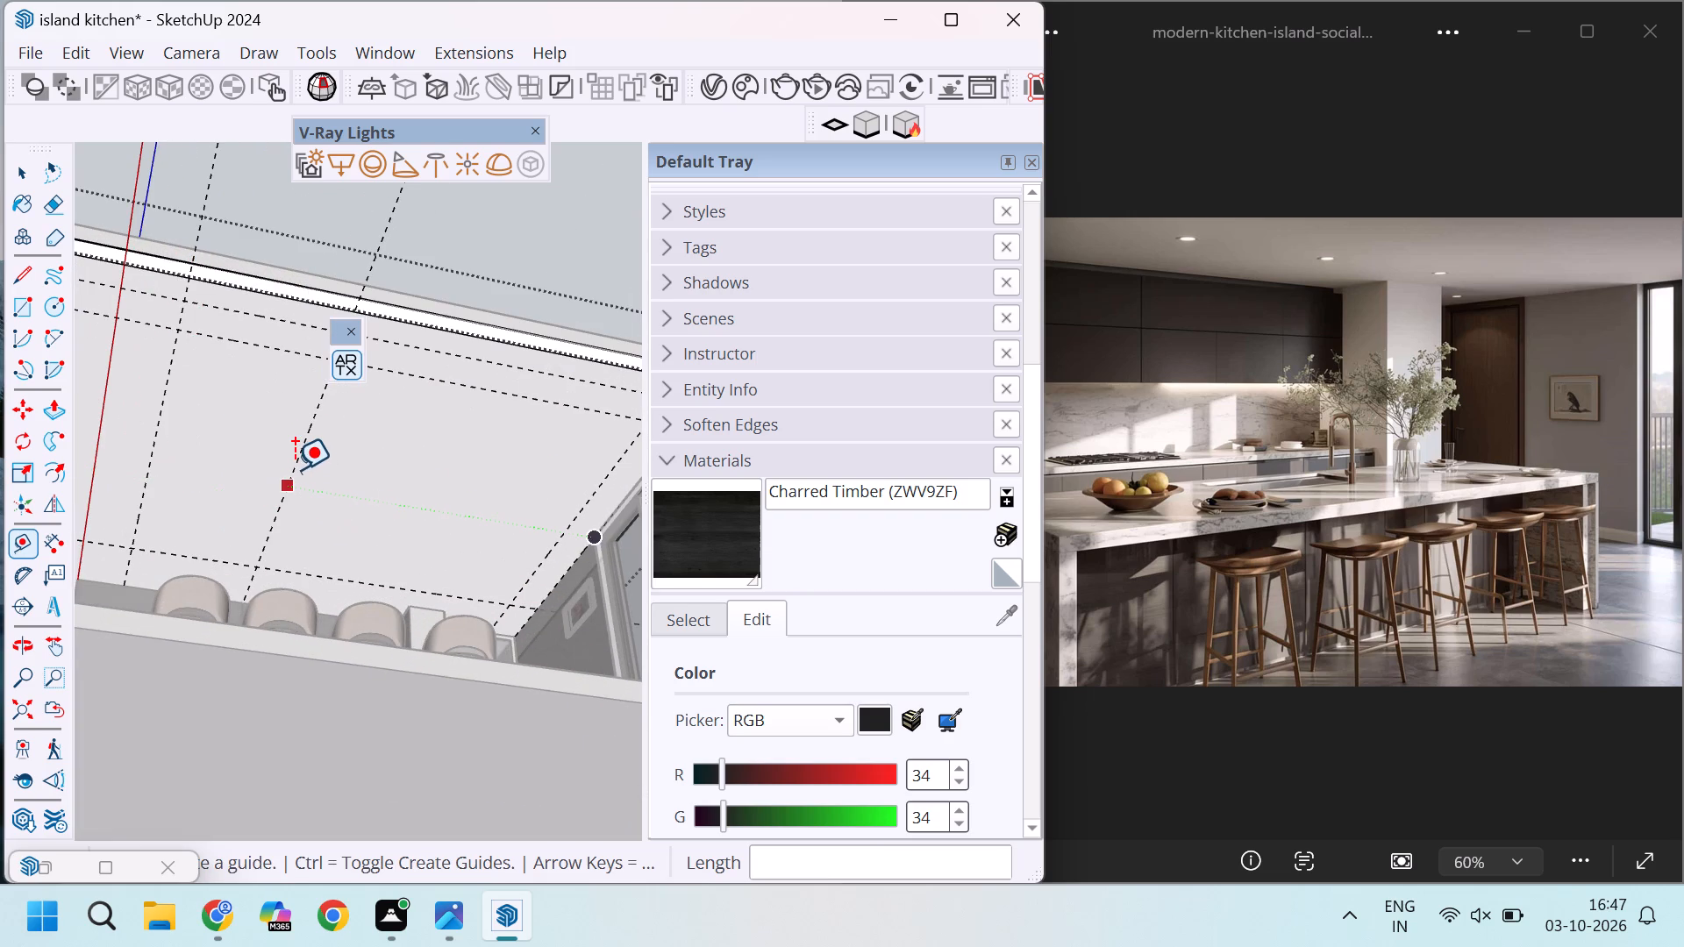
click(293, 468)
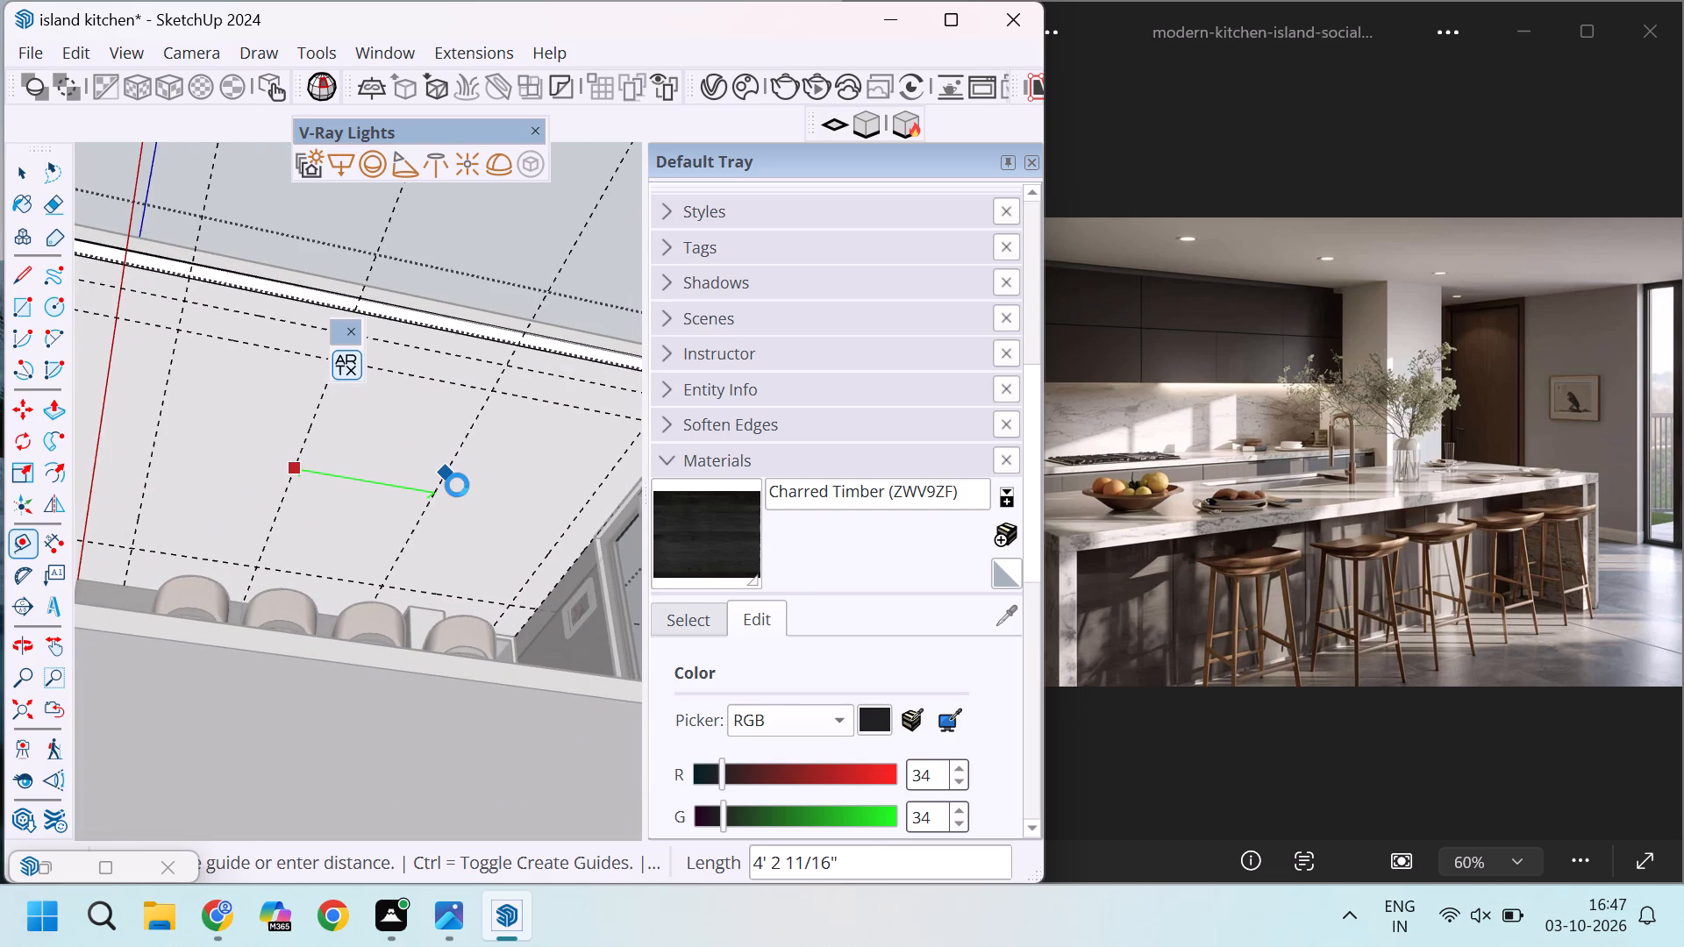
key(4)
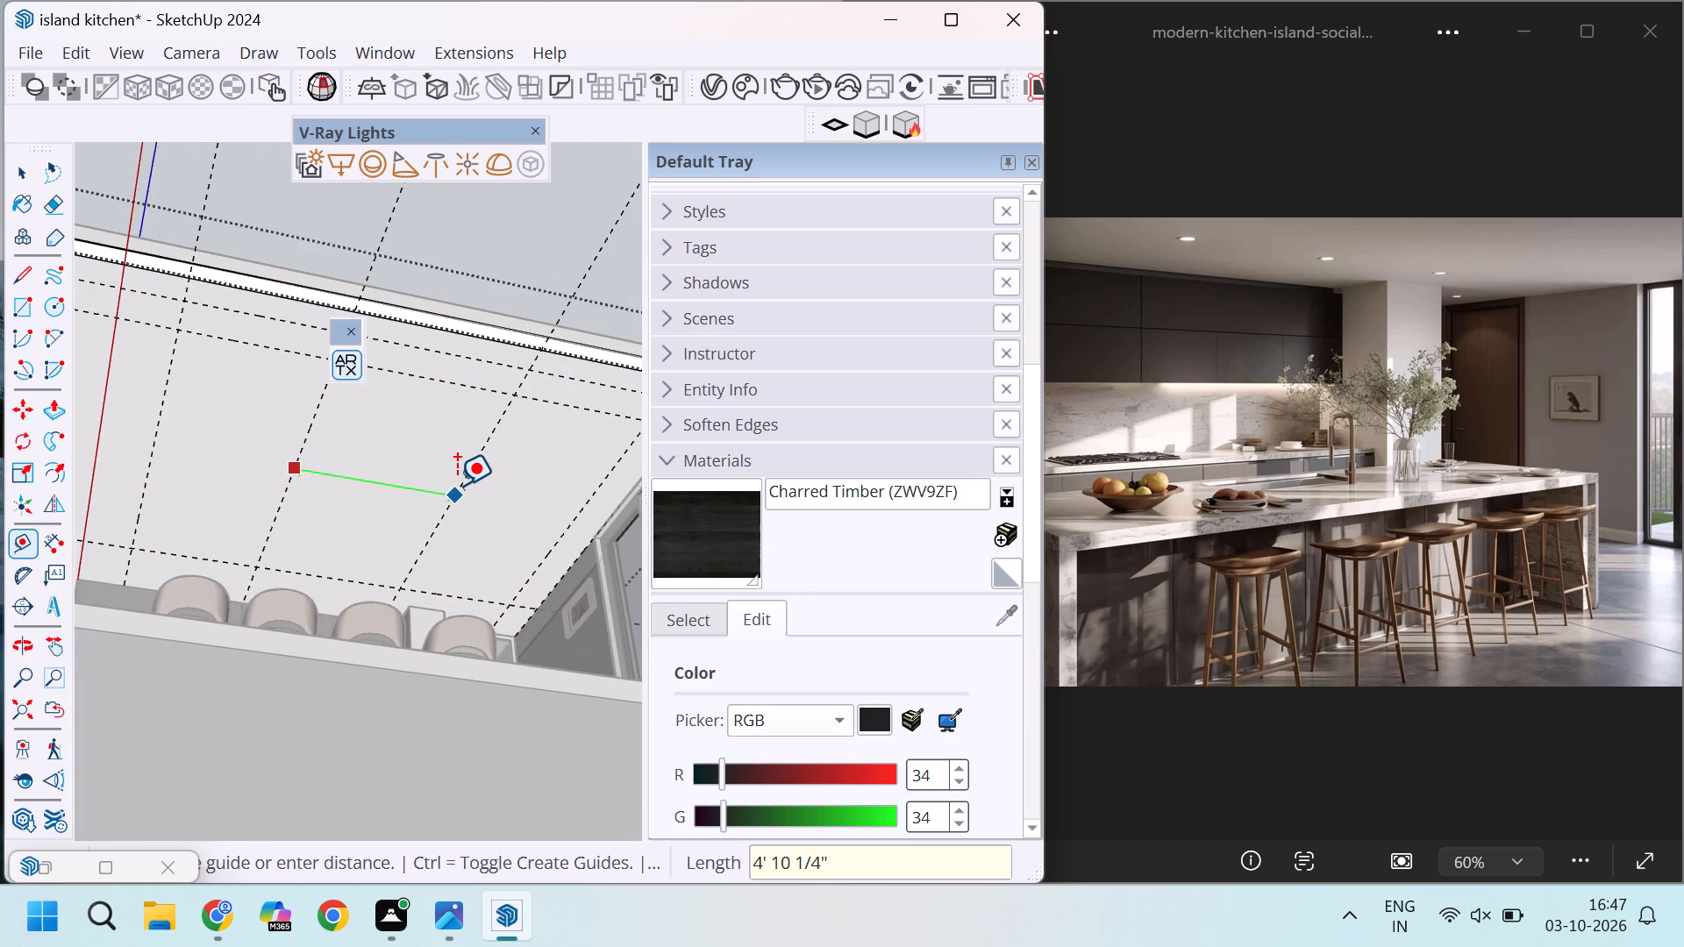
key(apostrophe)
key(Return)
Place a fourth parallel guide 4' beyond the third spacing guide, close to the sliding-door wall.
scroll(457, 485, down, 6)
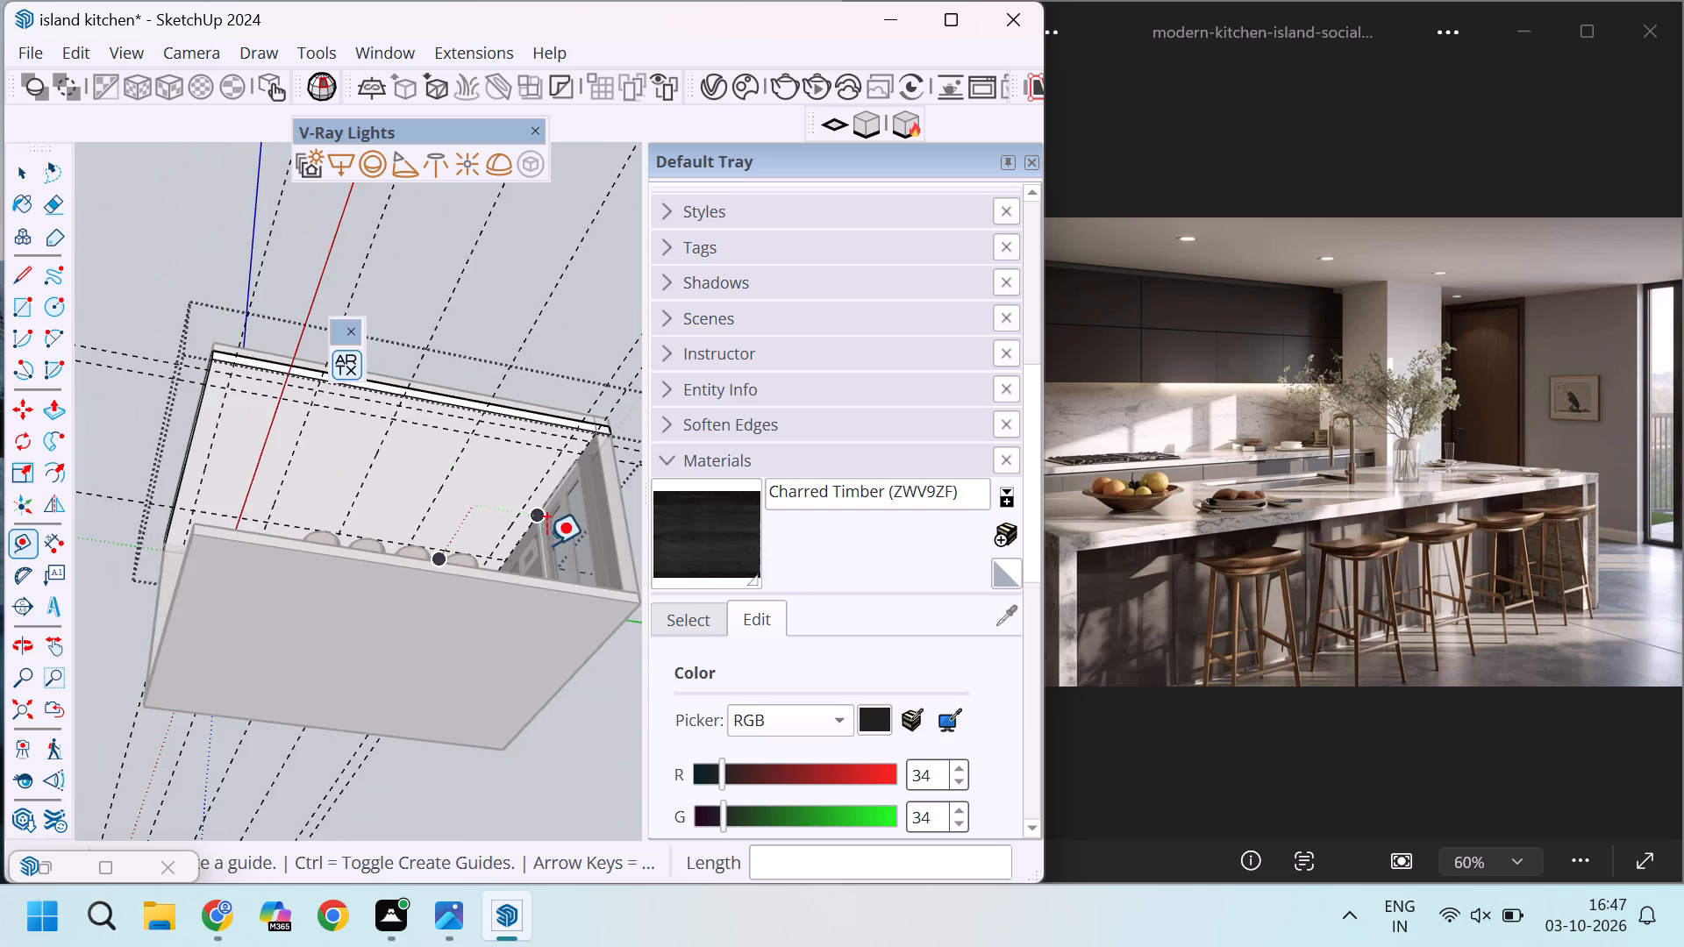
scroll(470, 502, up, 7)
scroll(410, 519, down, 6)
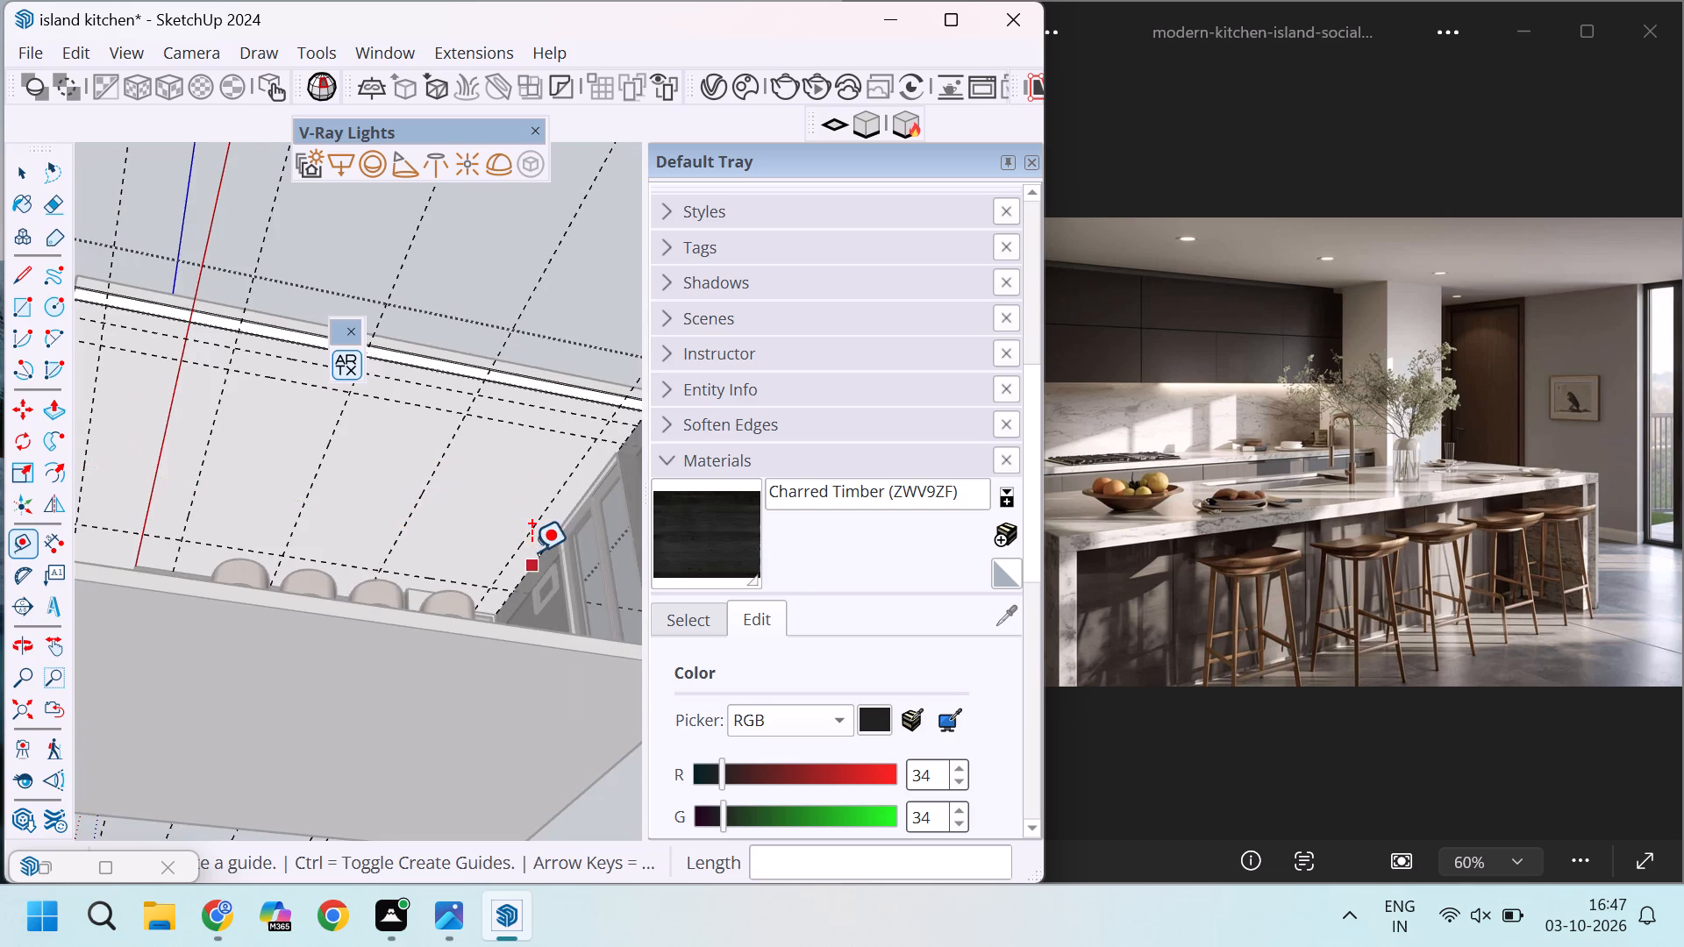
scroll(532, 552, up, 5)
scroll(458, 498, down, 3)
scroll(480, 529, up, 4)
scroll(515, 514, down, 4)
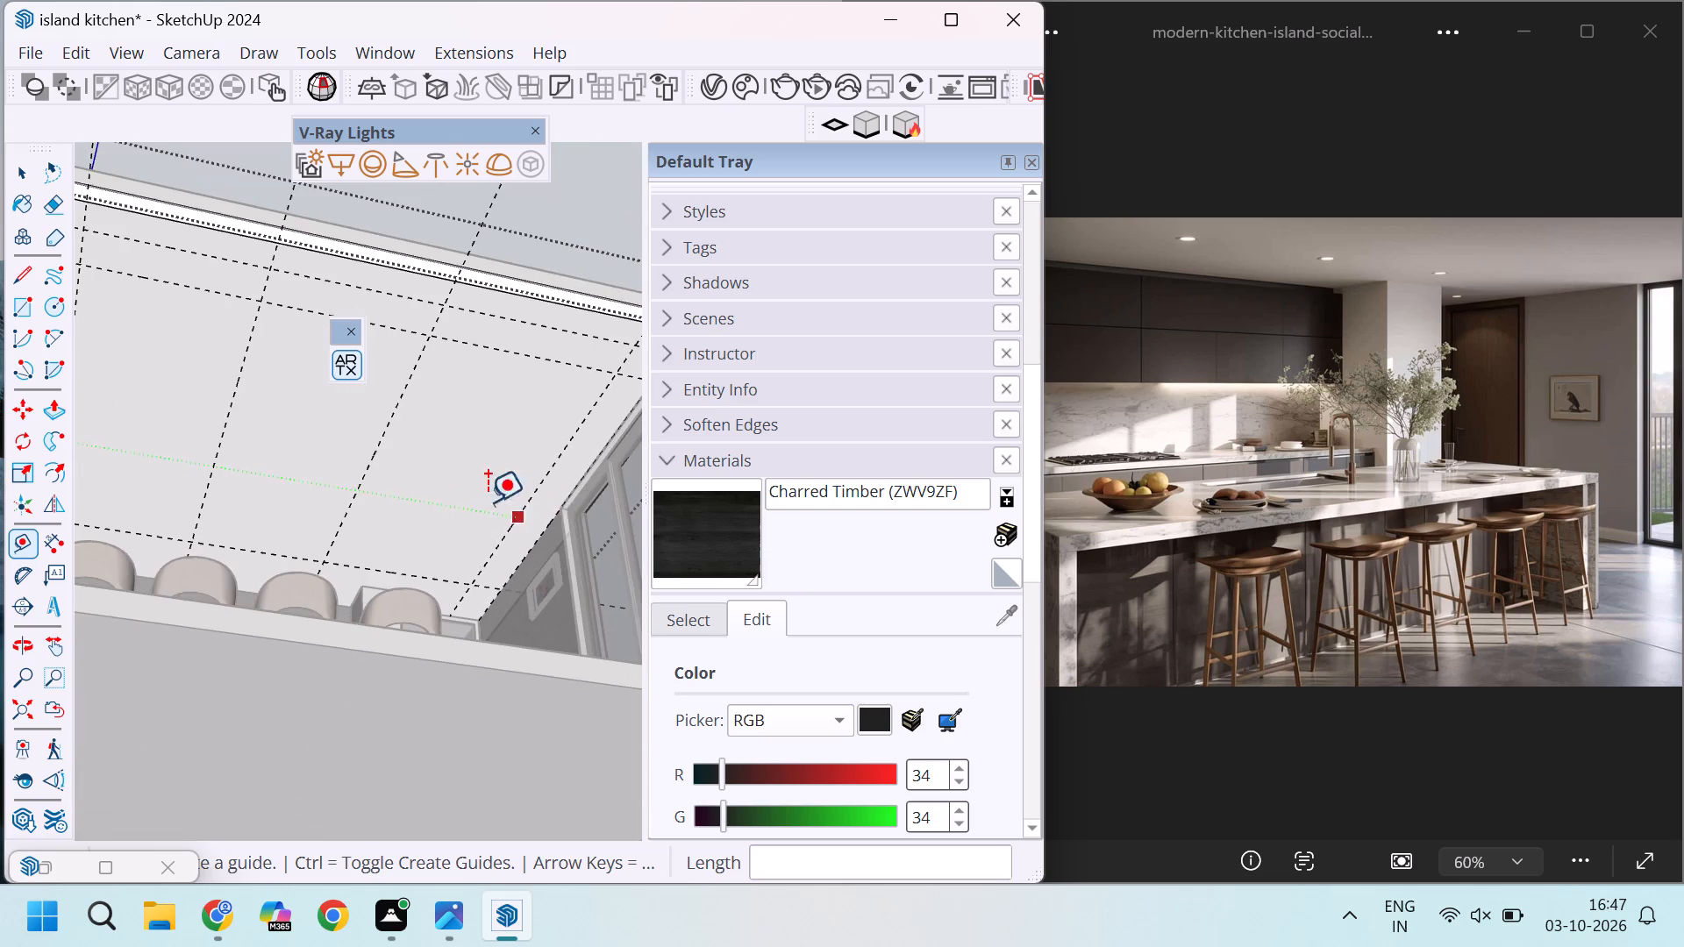
click(379, 438)
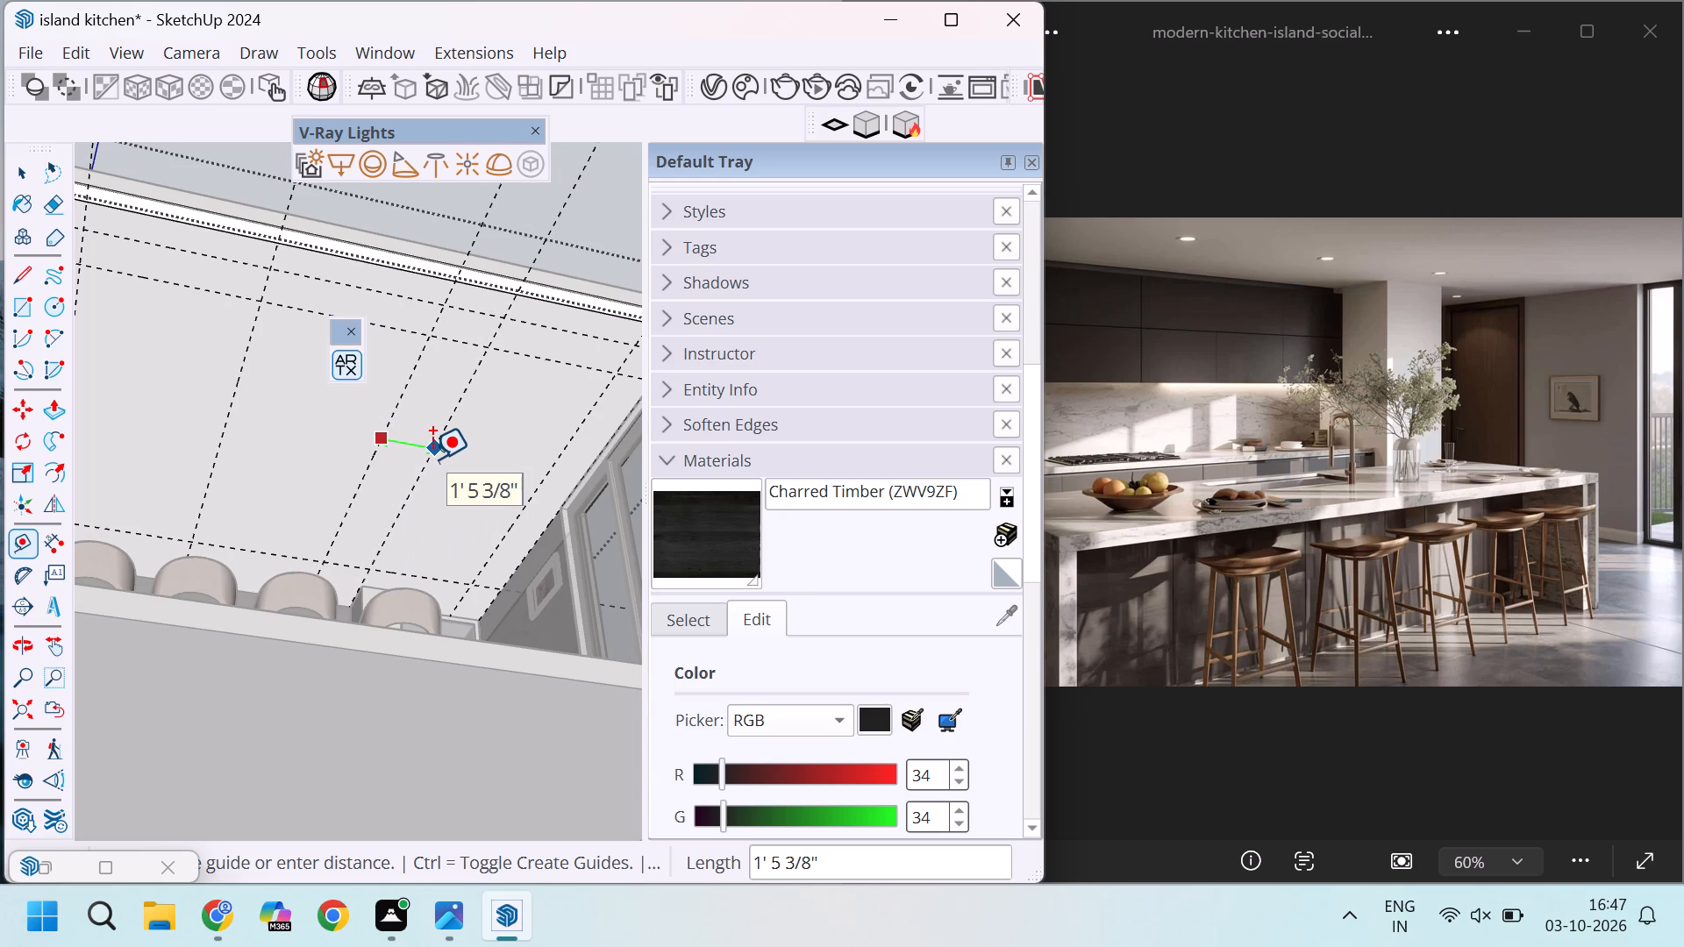
key(4)
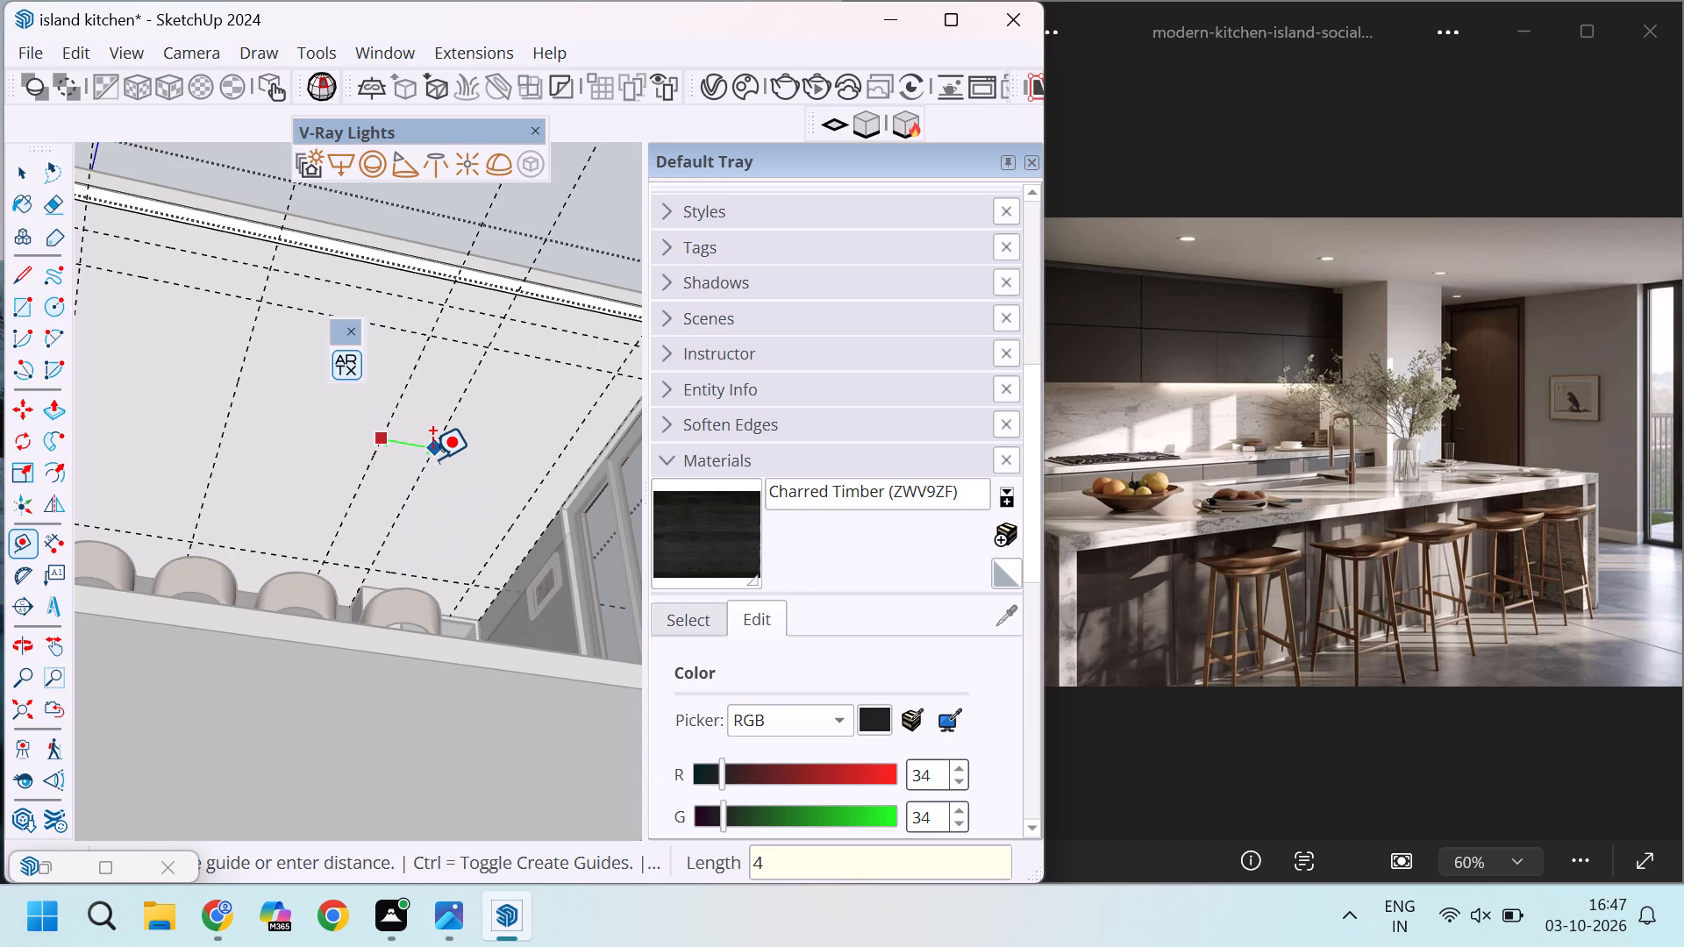
key(apostrophe)
key(Return)
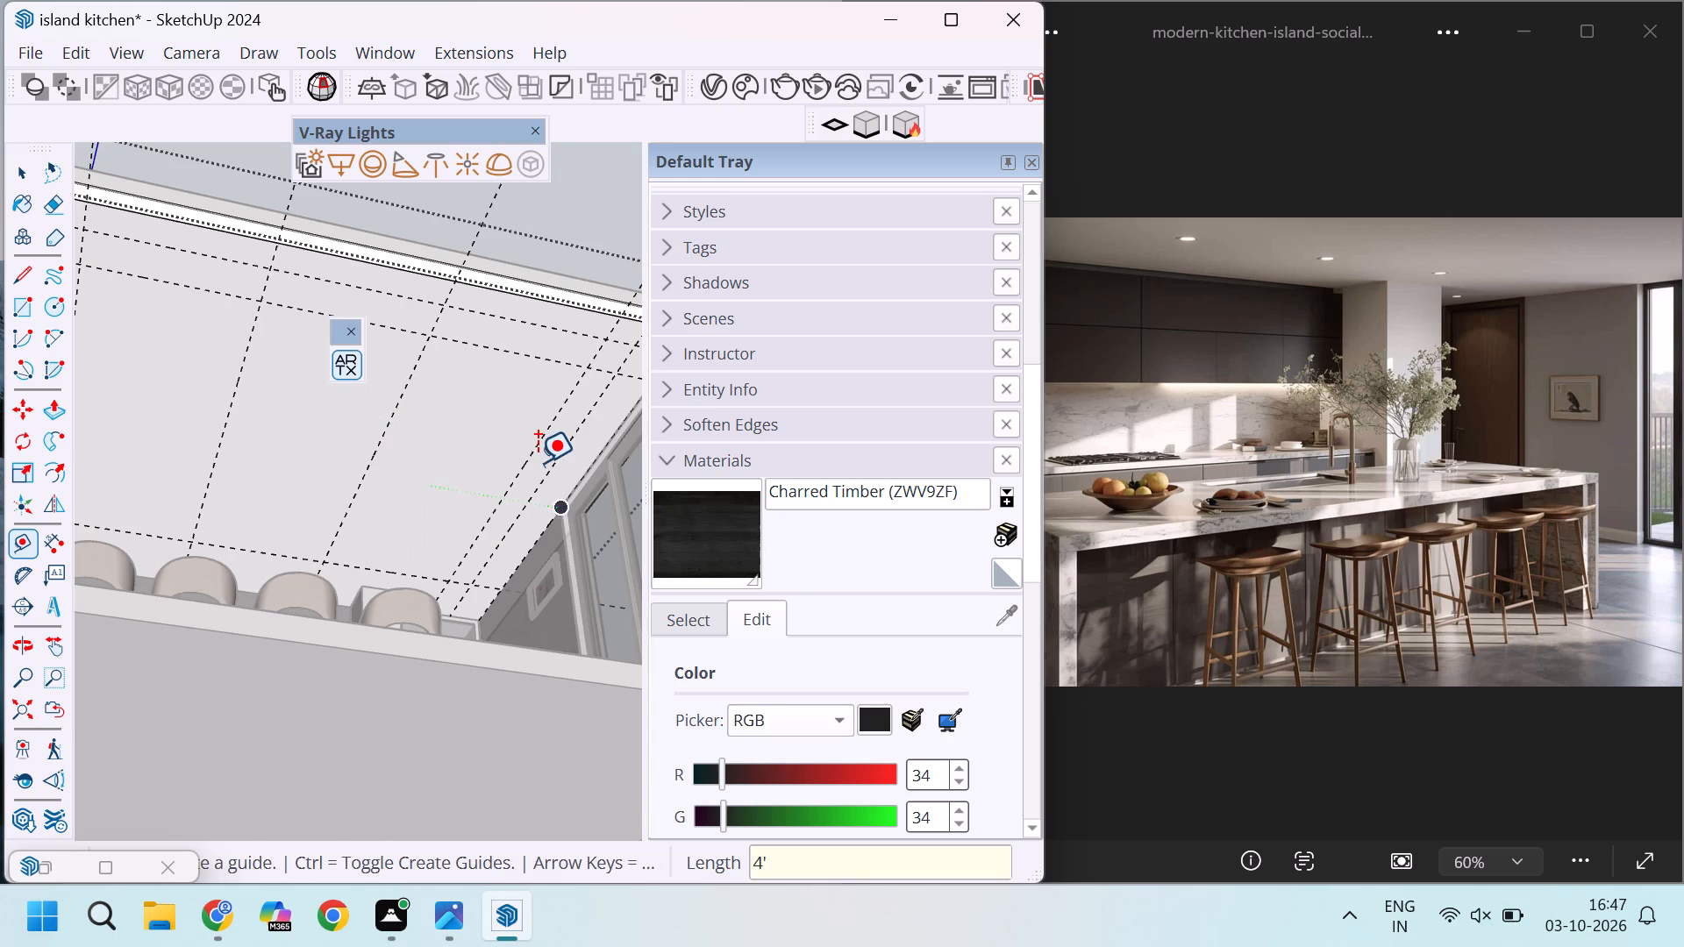
Delete the surplus guide that runs just beside the fourth spacing guide, on its sliding-door wall side.
scroll(538, 461, up, 7)
key(space)
click(553, 476)
scroll(553, 476, down, 4)
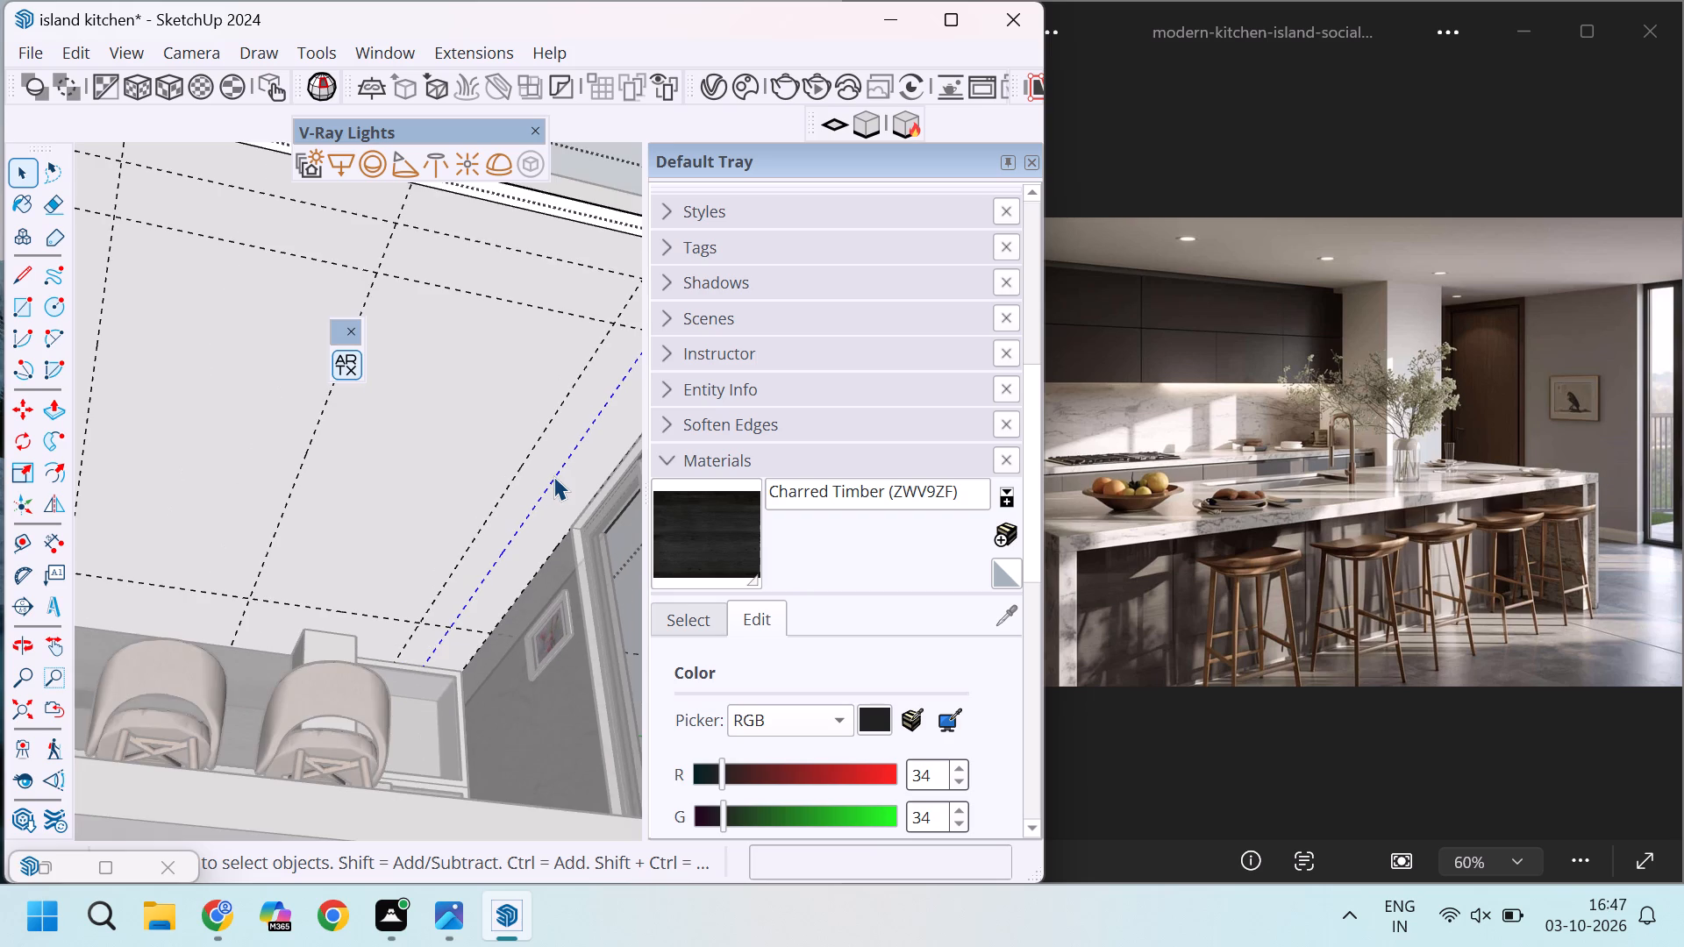
key(Delete)
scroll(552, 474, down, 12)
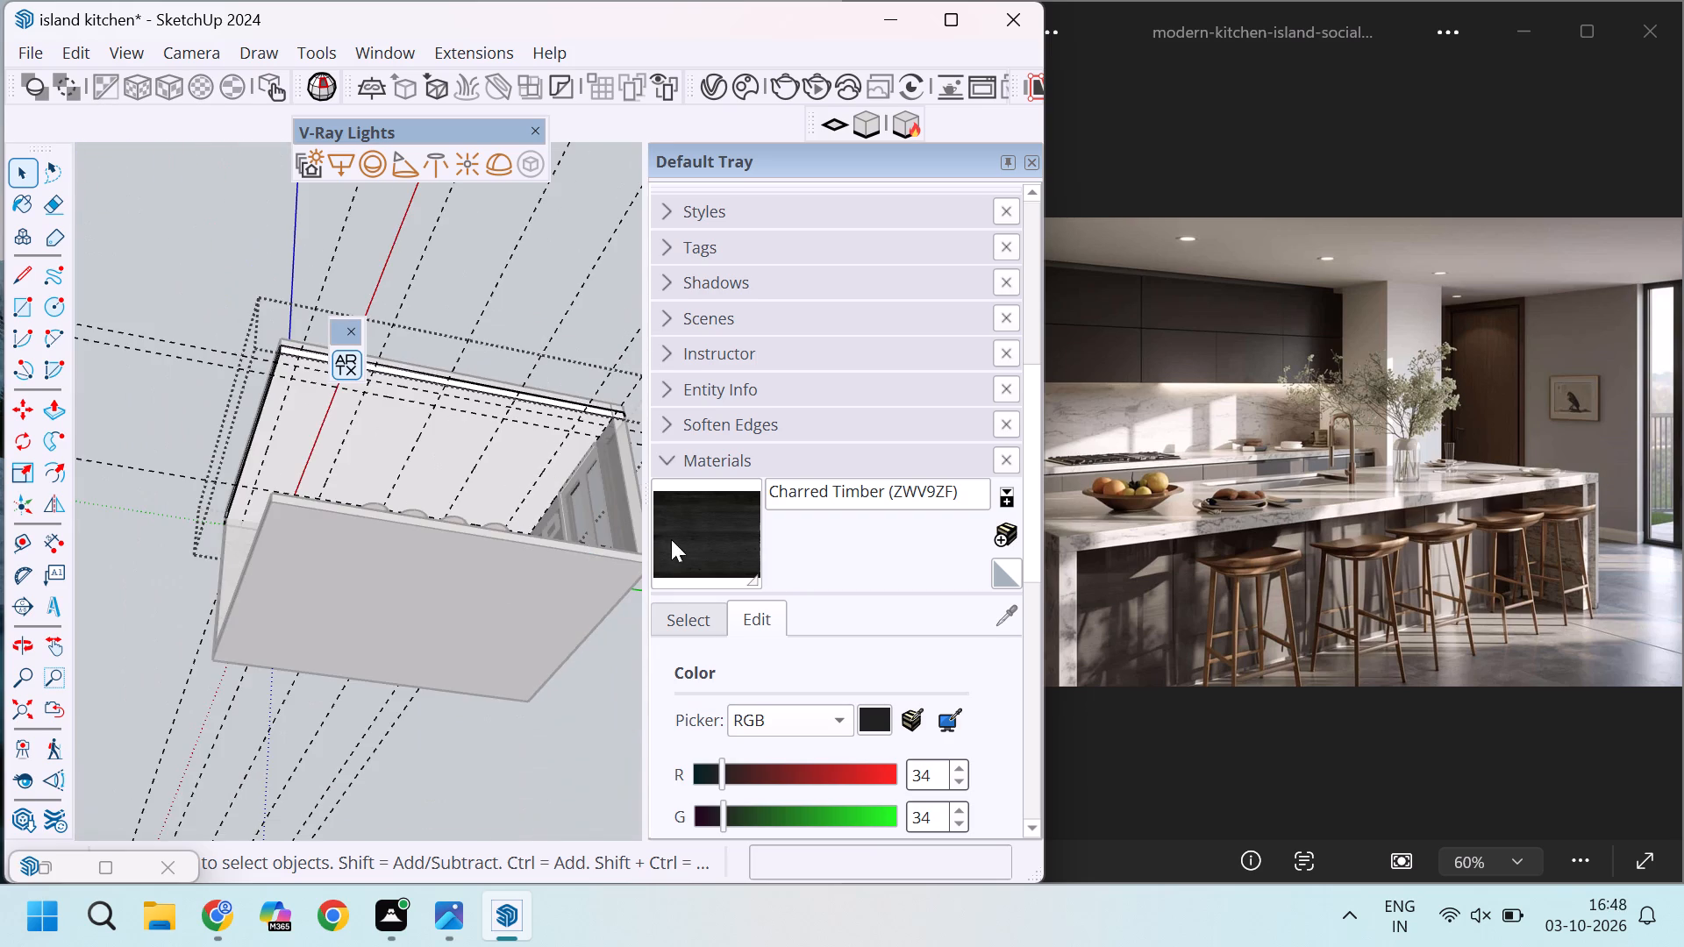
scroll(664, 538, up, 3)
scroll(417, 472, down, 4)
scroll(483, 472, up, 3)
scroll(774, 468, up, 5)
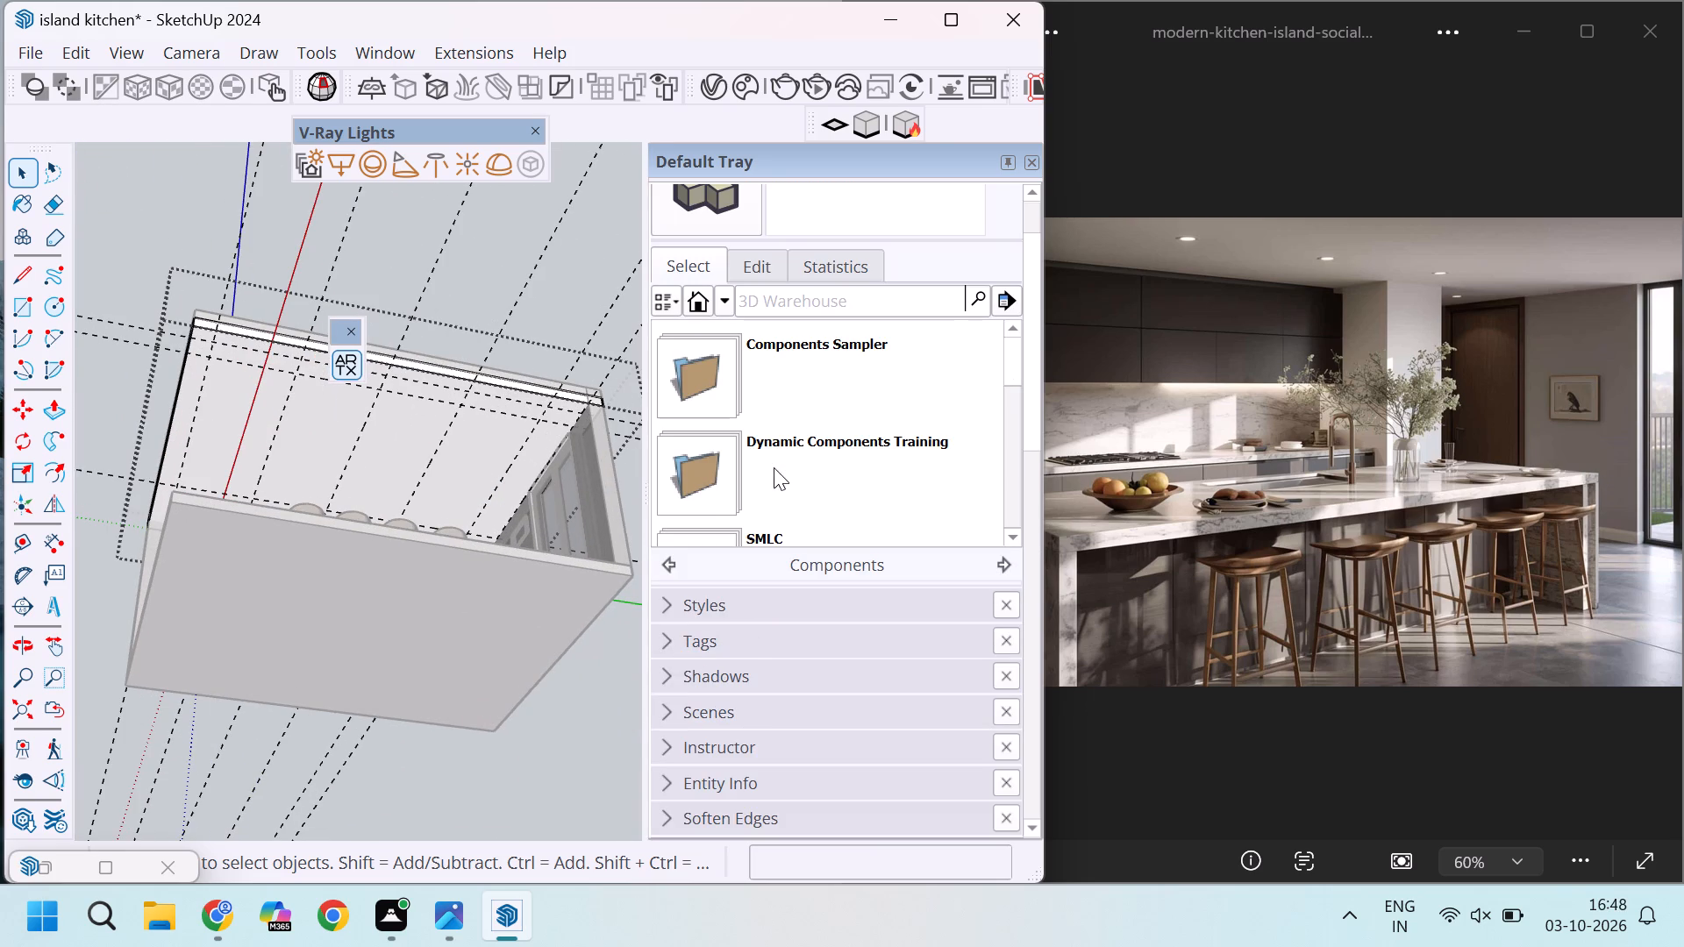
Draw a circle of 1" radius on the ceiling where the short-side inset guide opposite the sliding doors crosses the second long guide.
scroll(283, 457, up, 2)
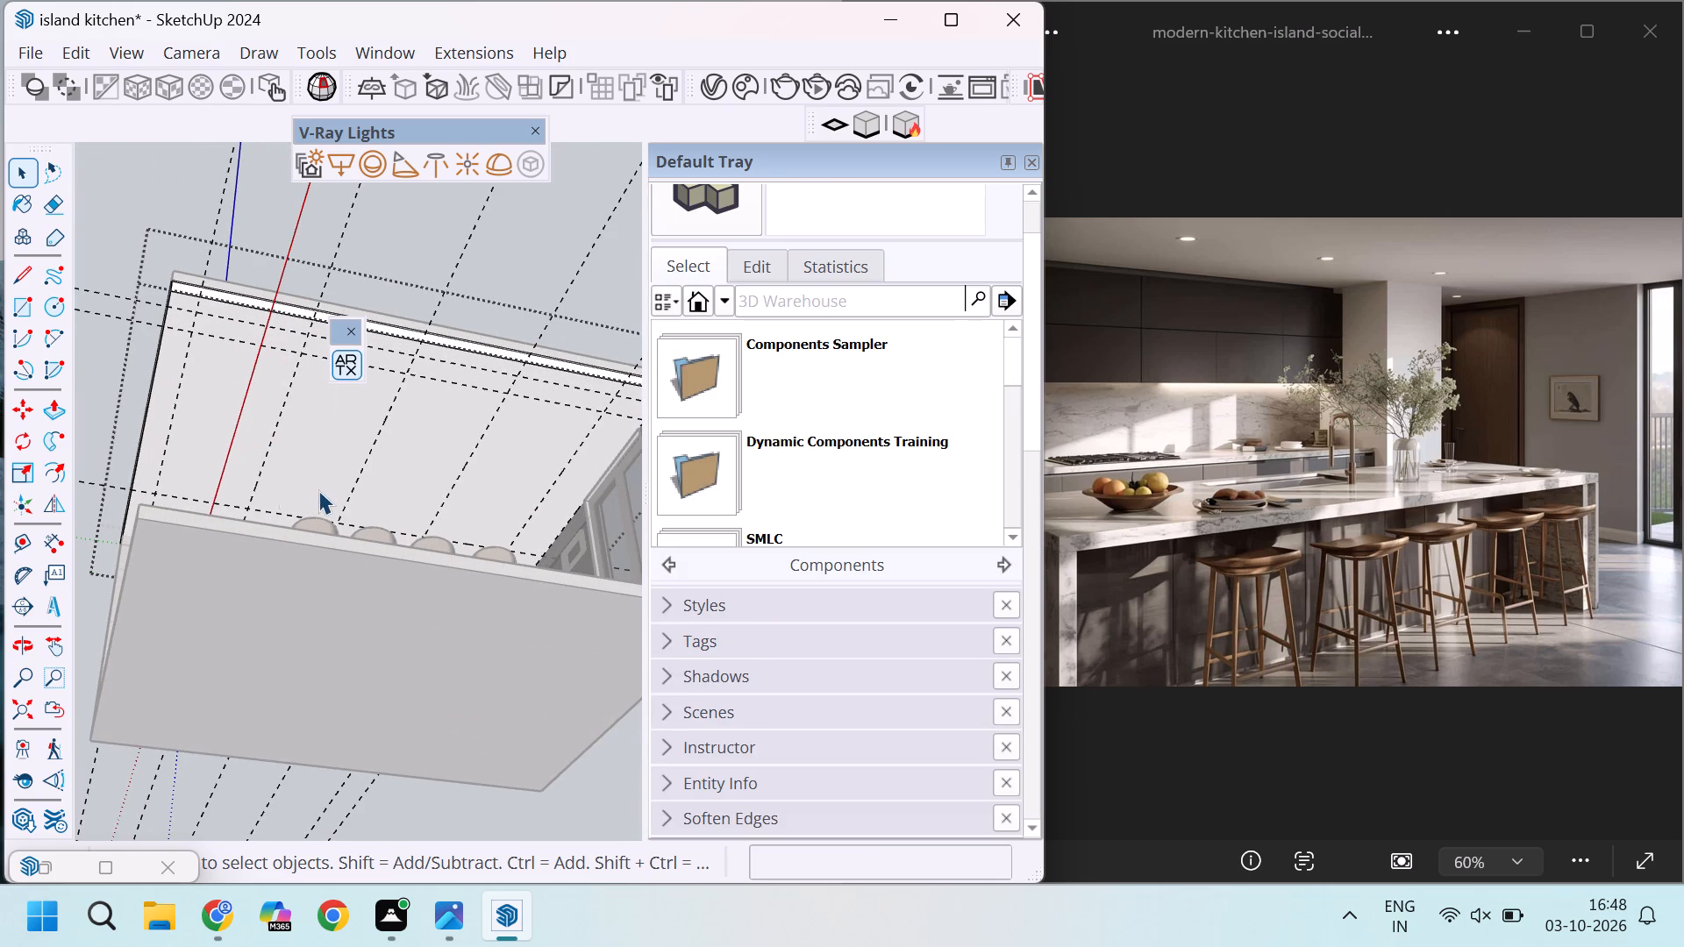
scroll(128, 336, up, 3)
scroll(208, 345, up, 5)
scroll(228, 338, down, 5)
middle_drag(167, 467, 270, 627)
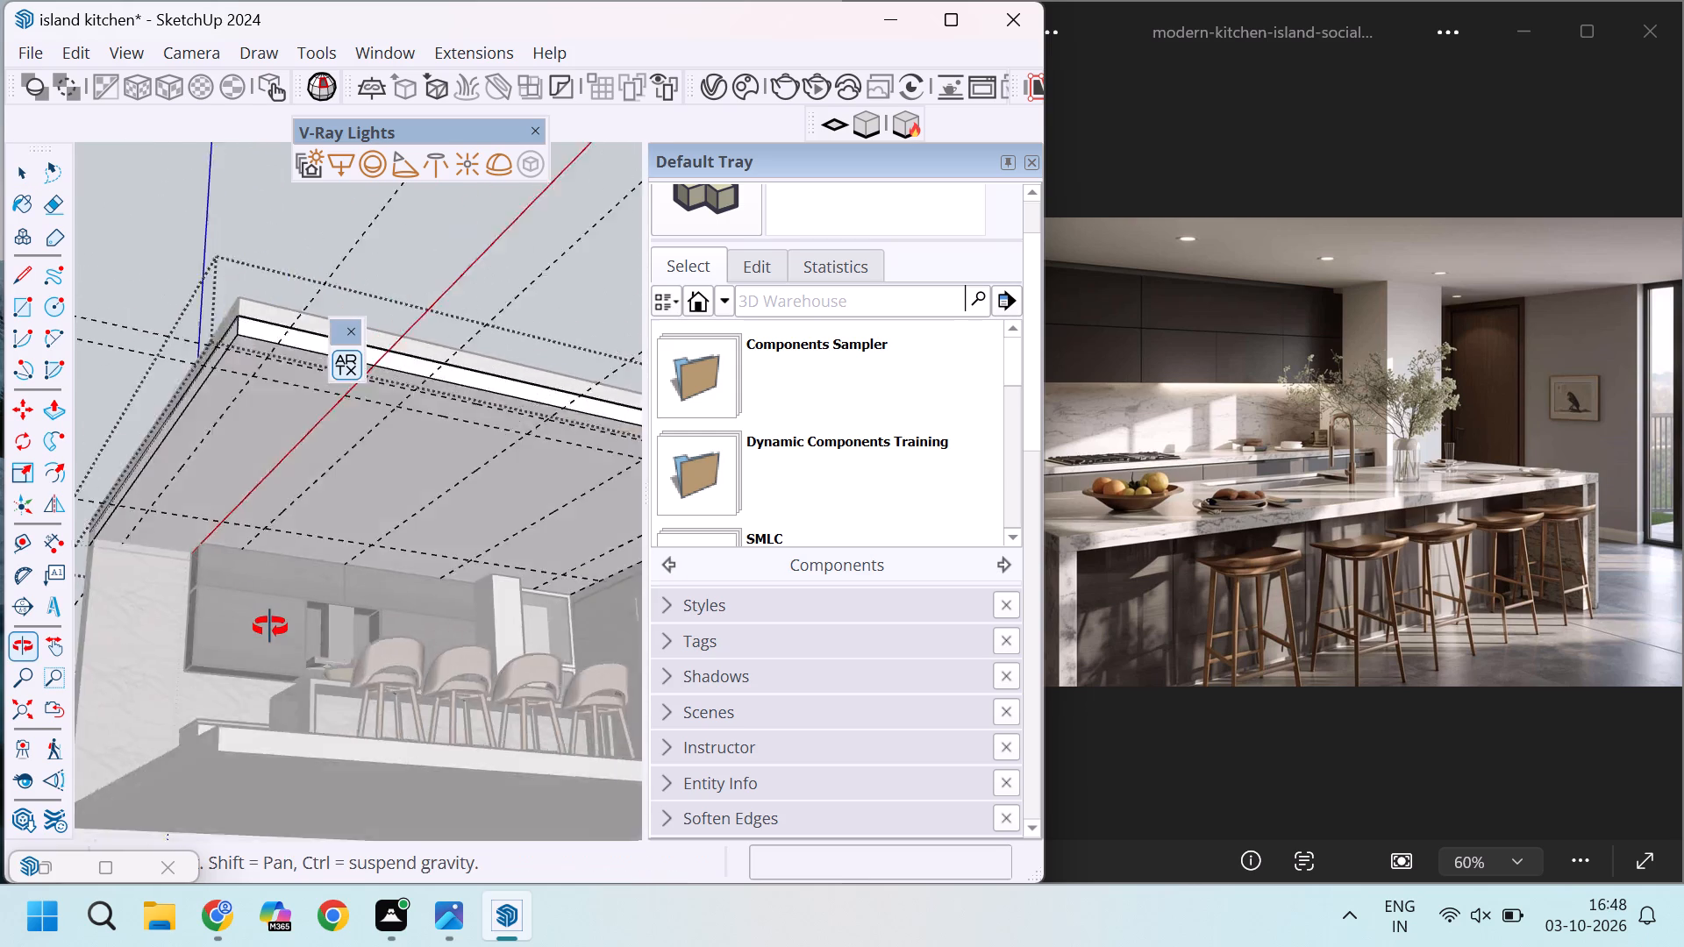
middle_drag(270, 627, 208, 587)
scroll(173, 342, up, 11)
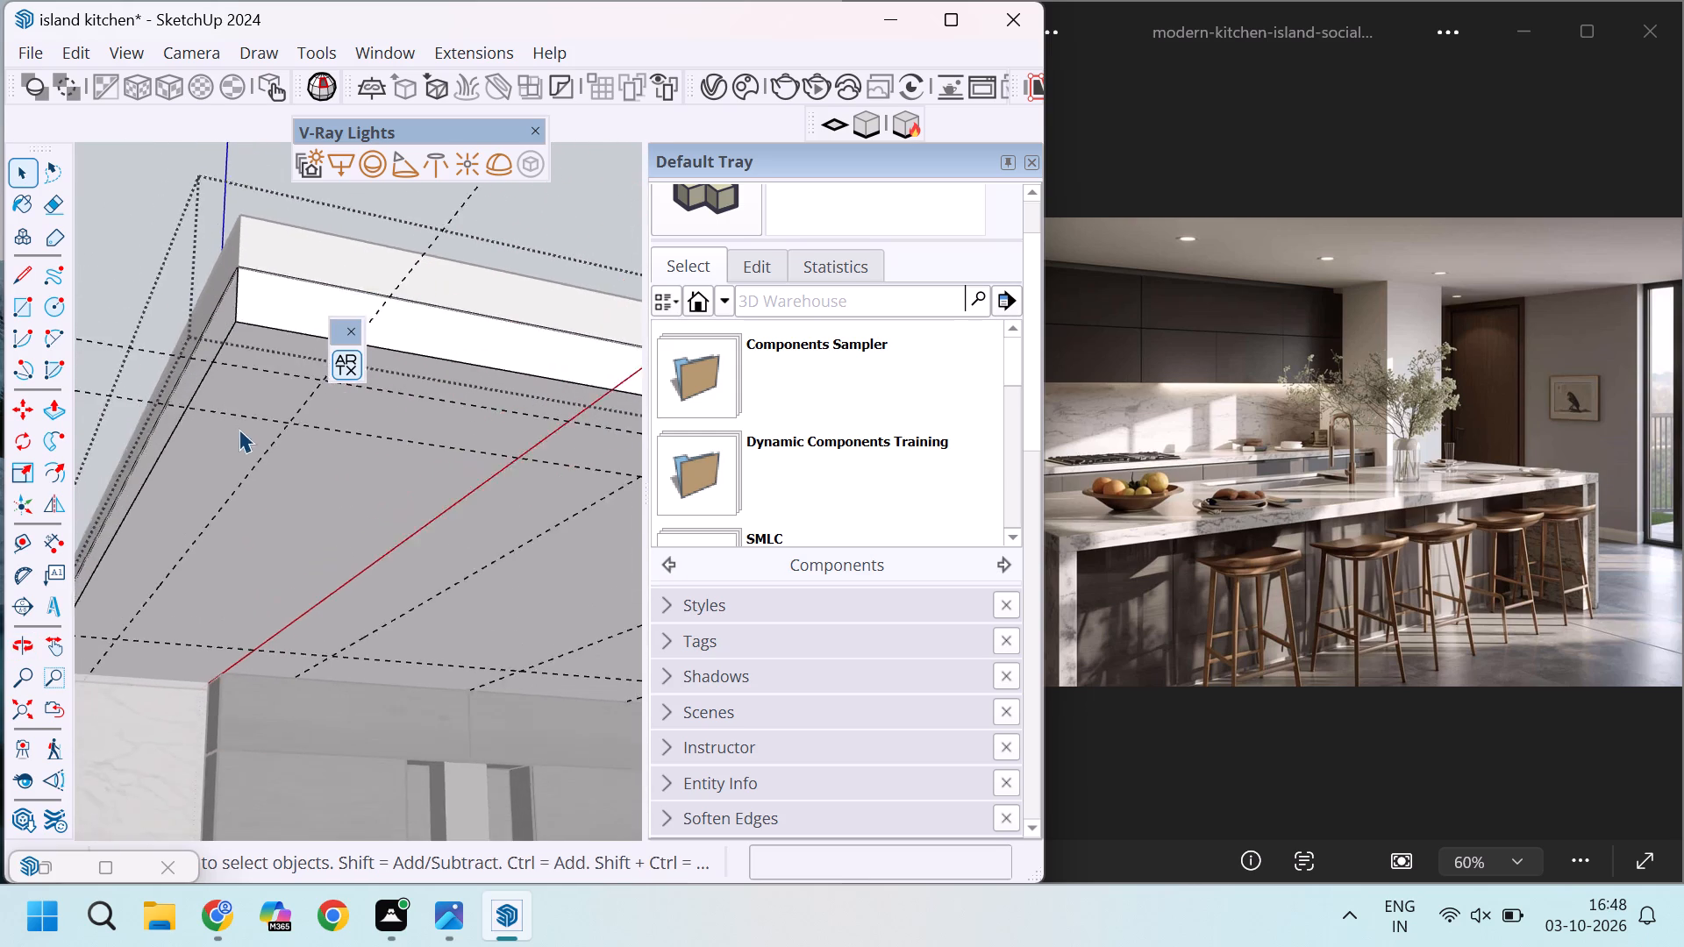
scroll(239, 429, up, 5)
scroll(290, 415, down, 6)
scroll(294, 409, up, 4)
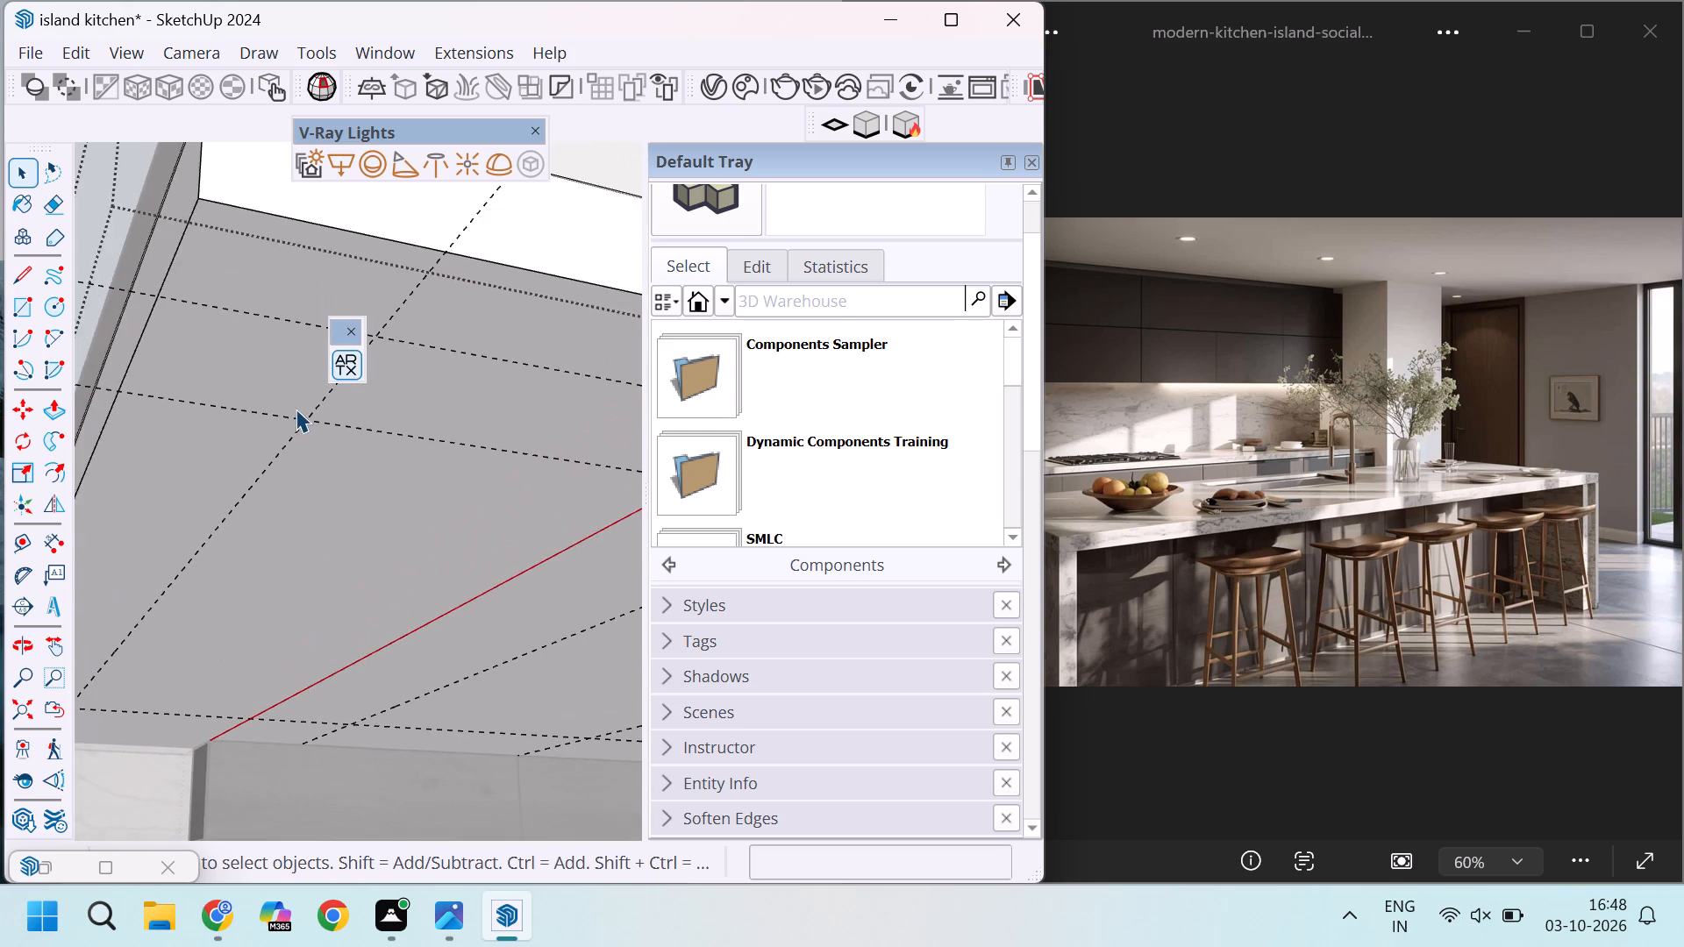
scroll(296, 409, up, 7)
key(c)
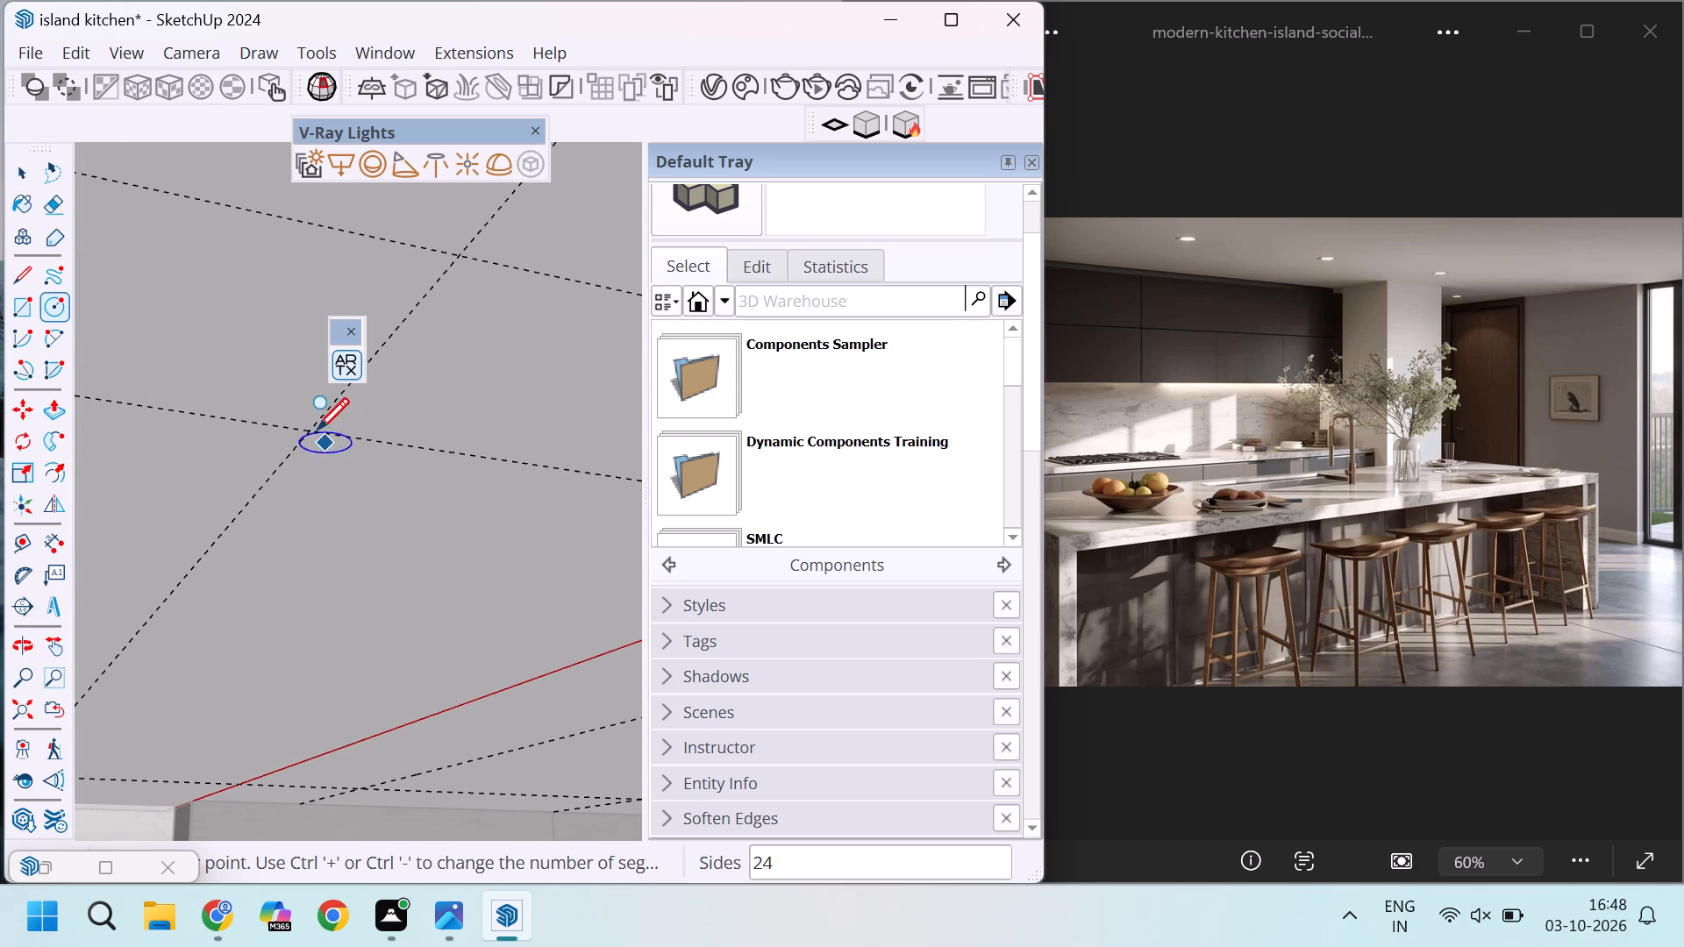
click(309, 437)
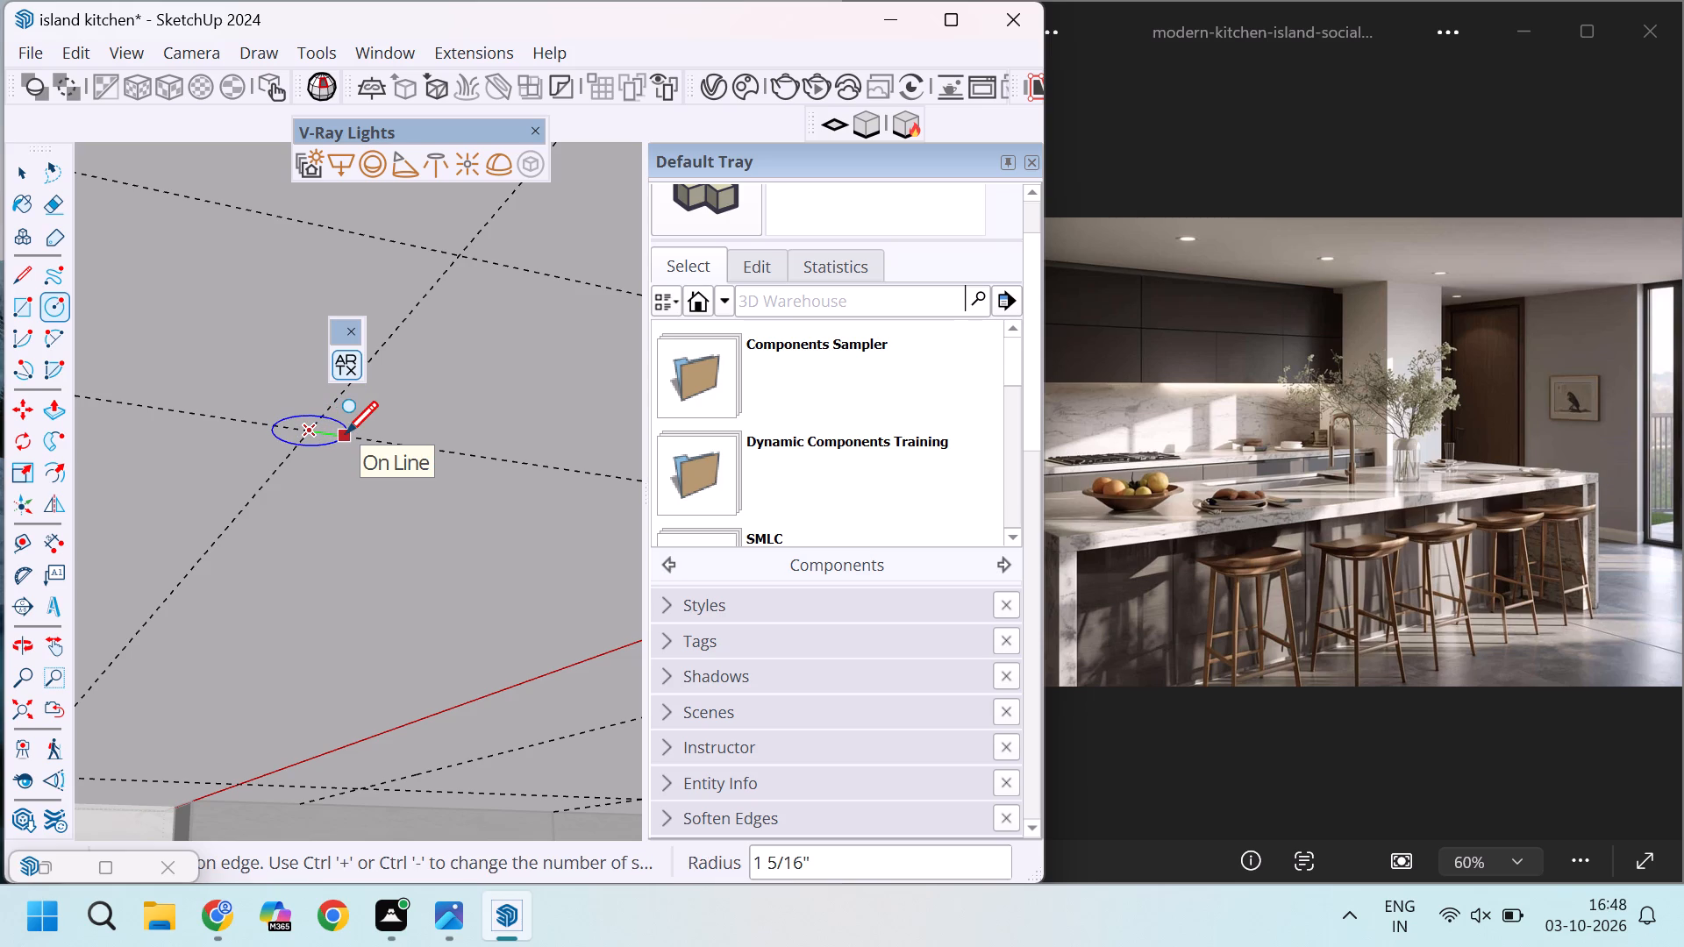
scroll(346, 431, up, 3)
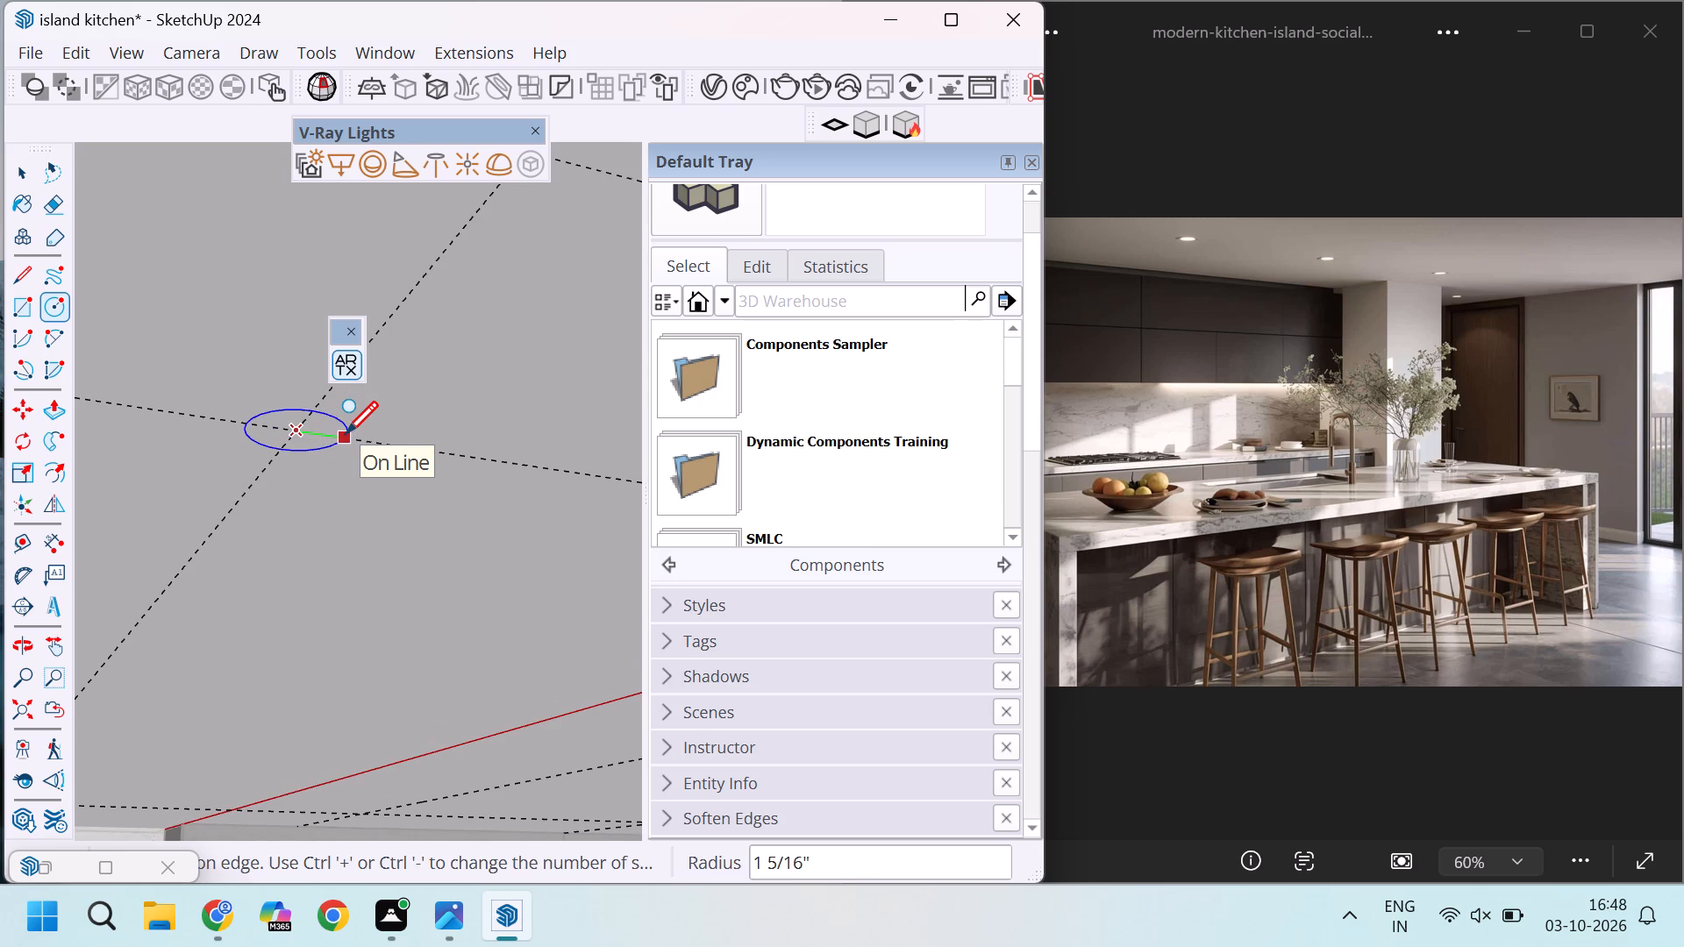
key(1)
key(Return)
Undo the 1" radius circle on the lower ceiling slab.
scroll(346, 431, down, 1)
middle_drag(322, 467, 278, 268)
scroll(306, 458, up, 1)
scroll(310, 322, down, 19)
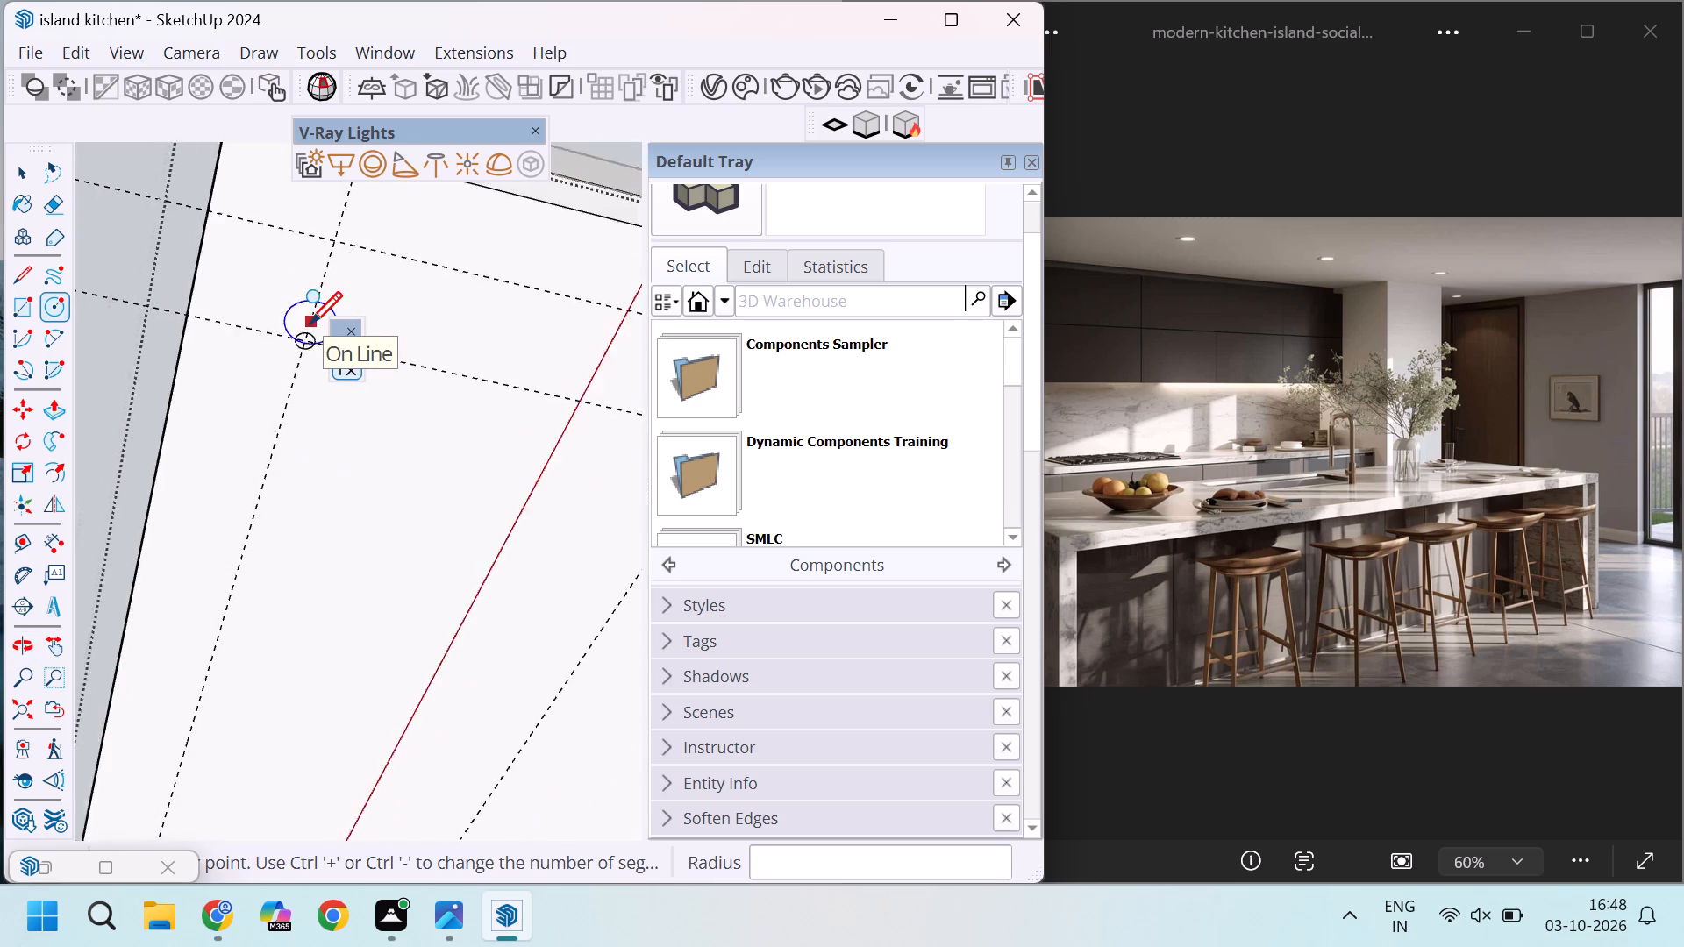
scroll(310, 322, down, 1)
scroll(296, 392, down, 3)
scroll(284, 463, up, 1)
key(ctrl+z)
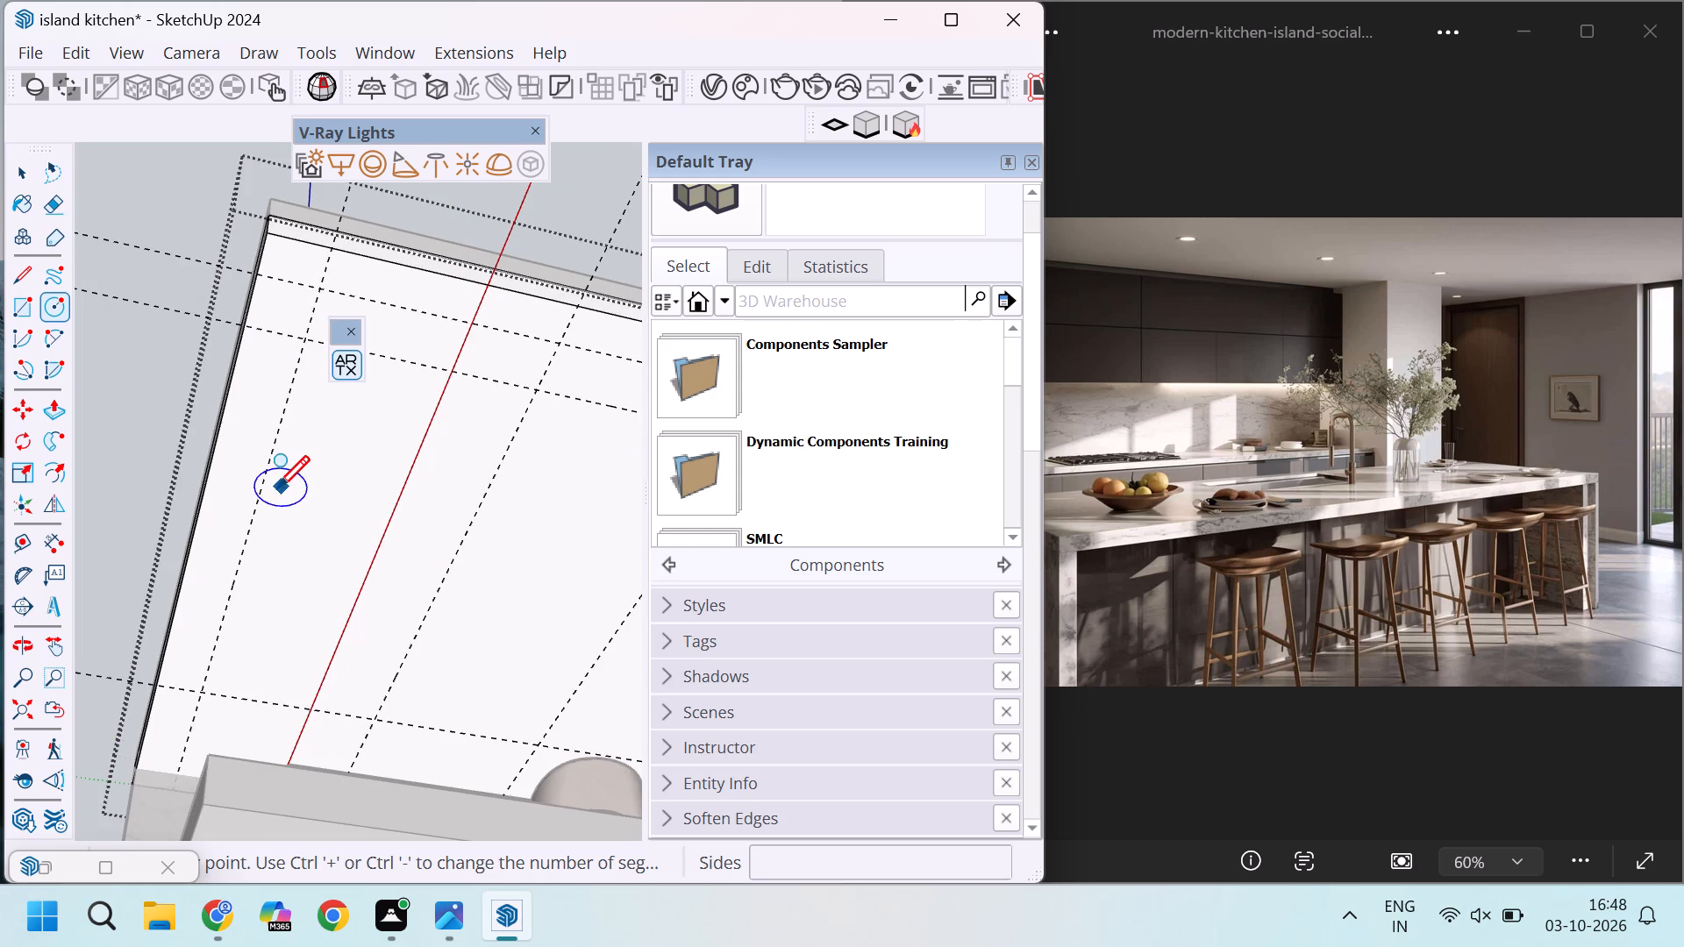
Draw a circle of 3" radius on the ceiling where the short-side inset guide opposite the sliding doors crosses the second long guide.
scroll(305, 368, up, 10)
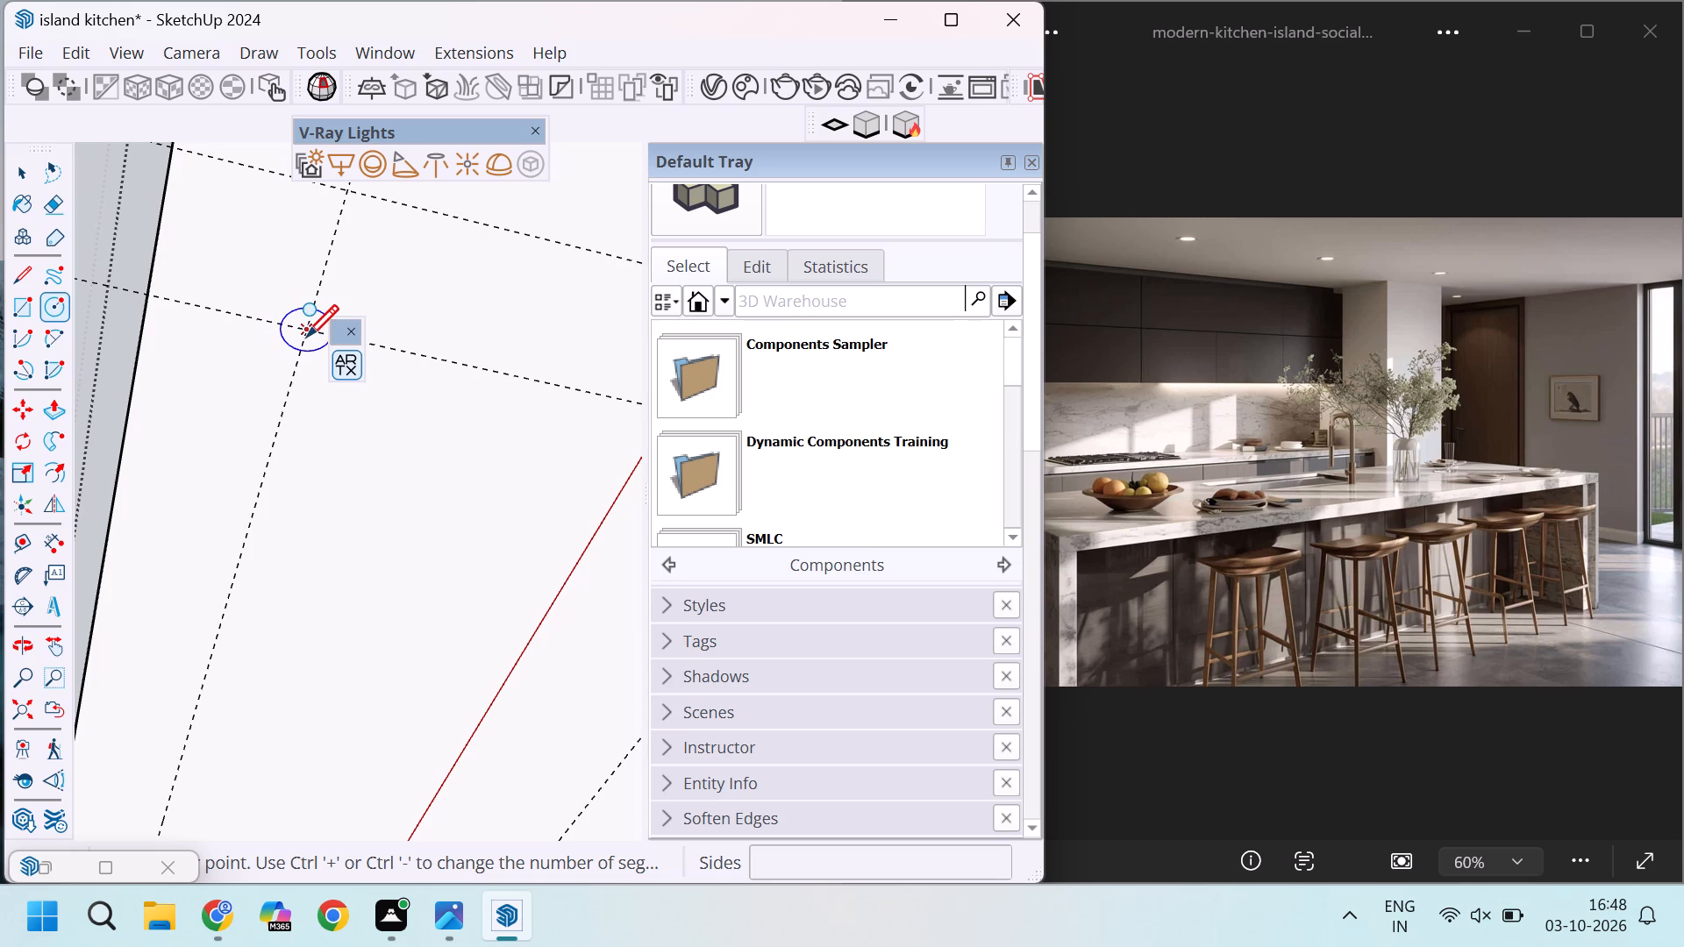
click(306, 335)
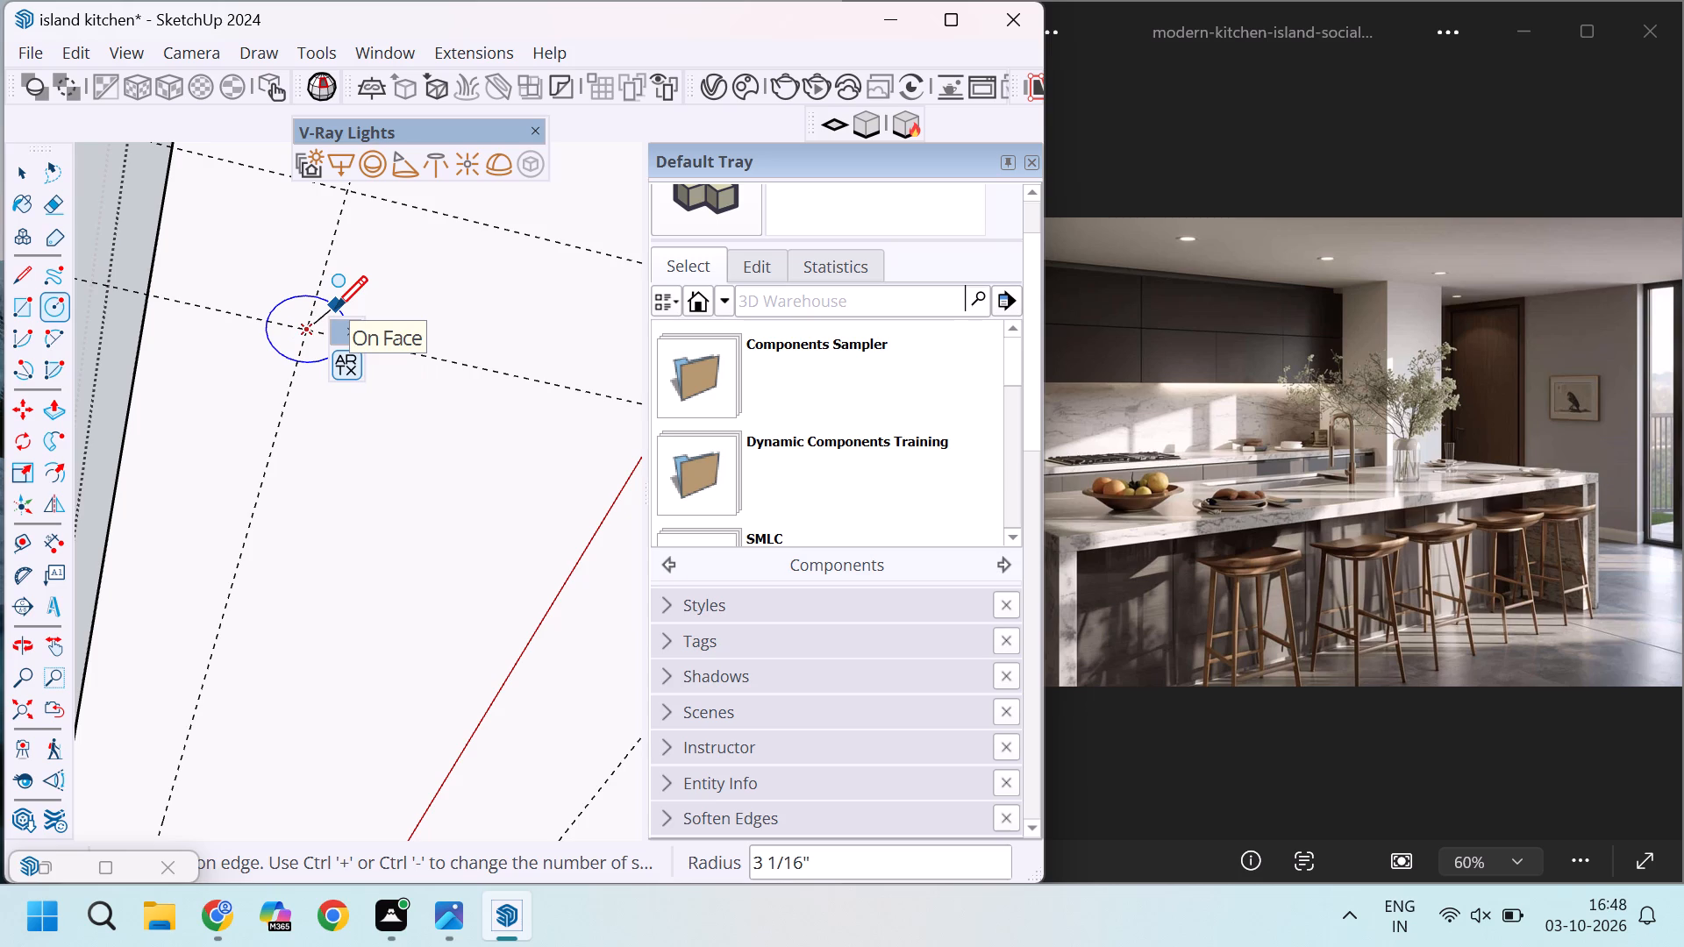
key(3)
key(shift+Return)
scroll(335, 306, down, 4)
key(space)
Select the 3" radius circle's face and edge and copy it by its centre to the crossing with the first spacing guide.
scroll(336, 325, up, 4)
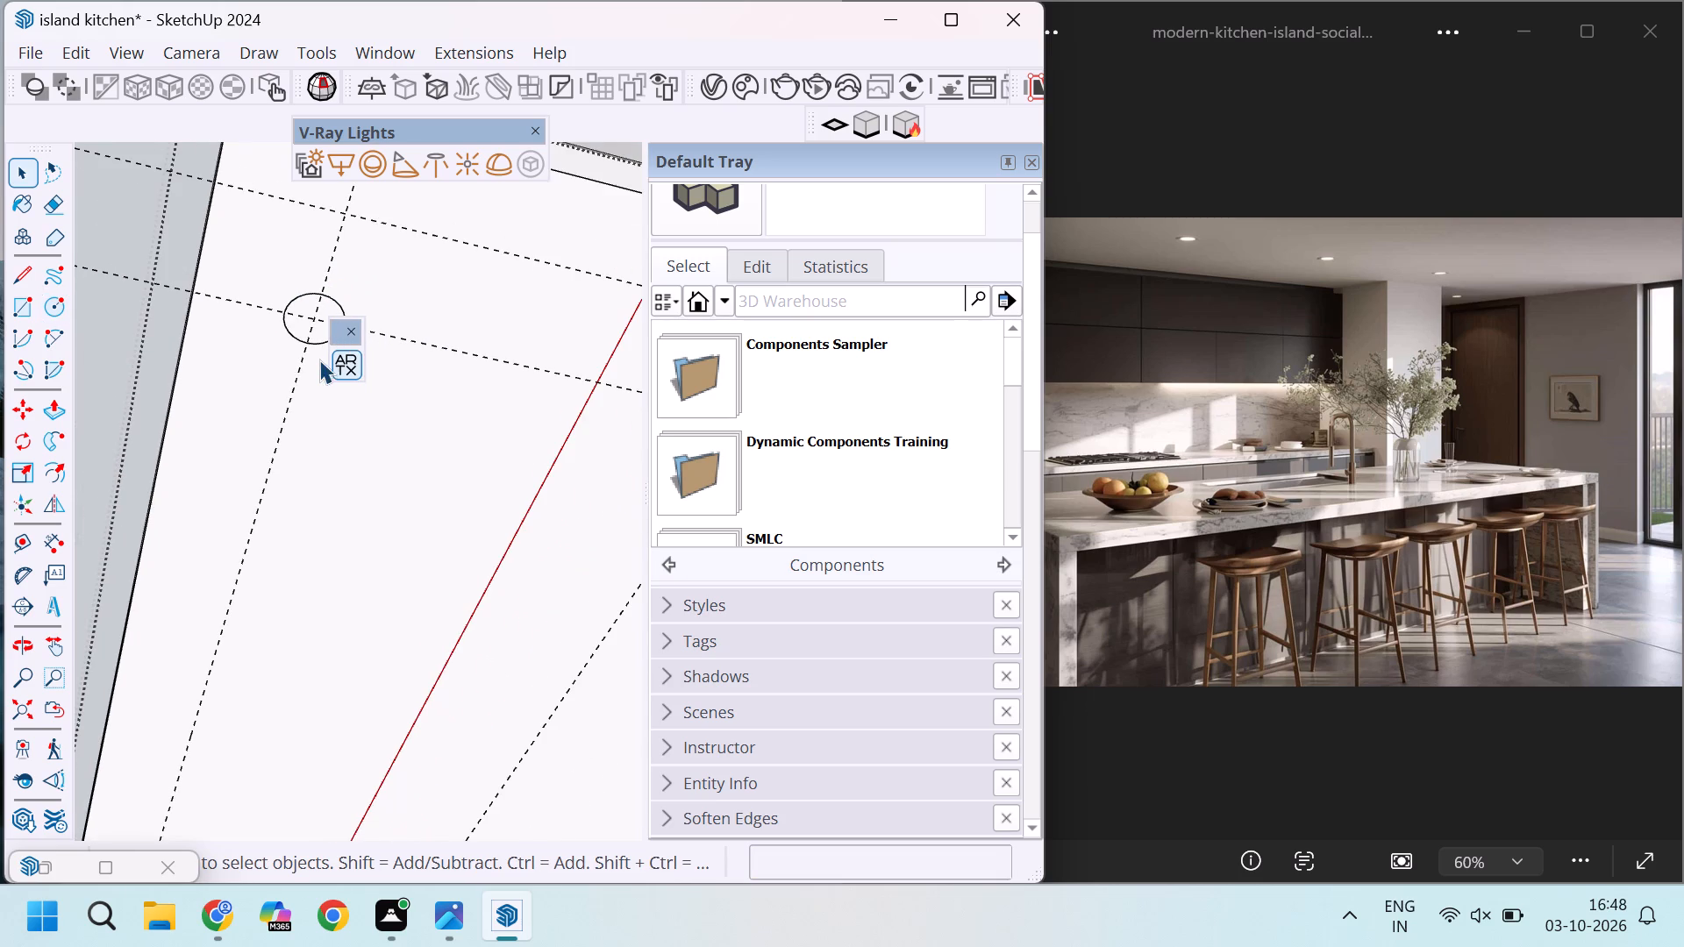
click(316, 356)
click(353, 327)
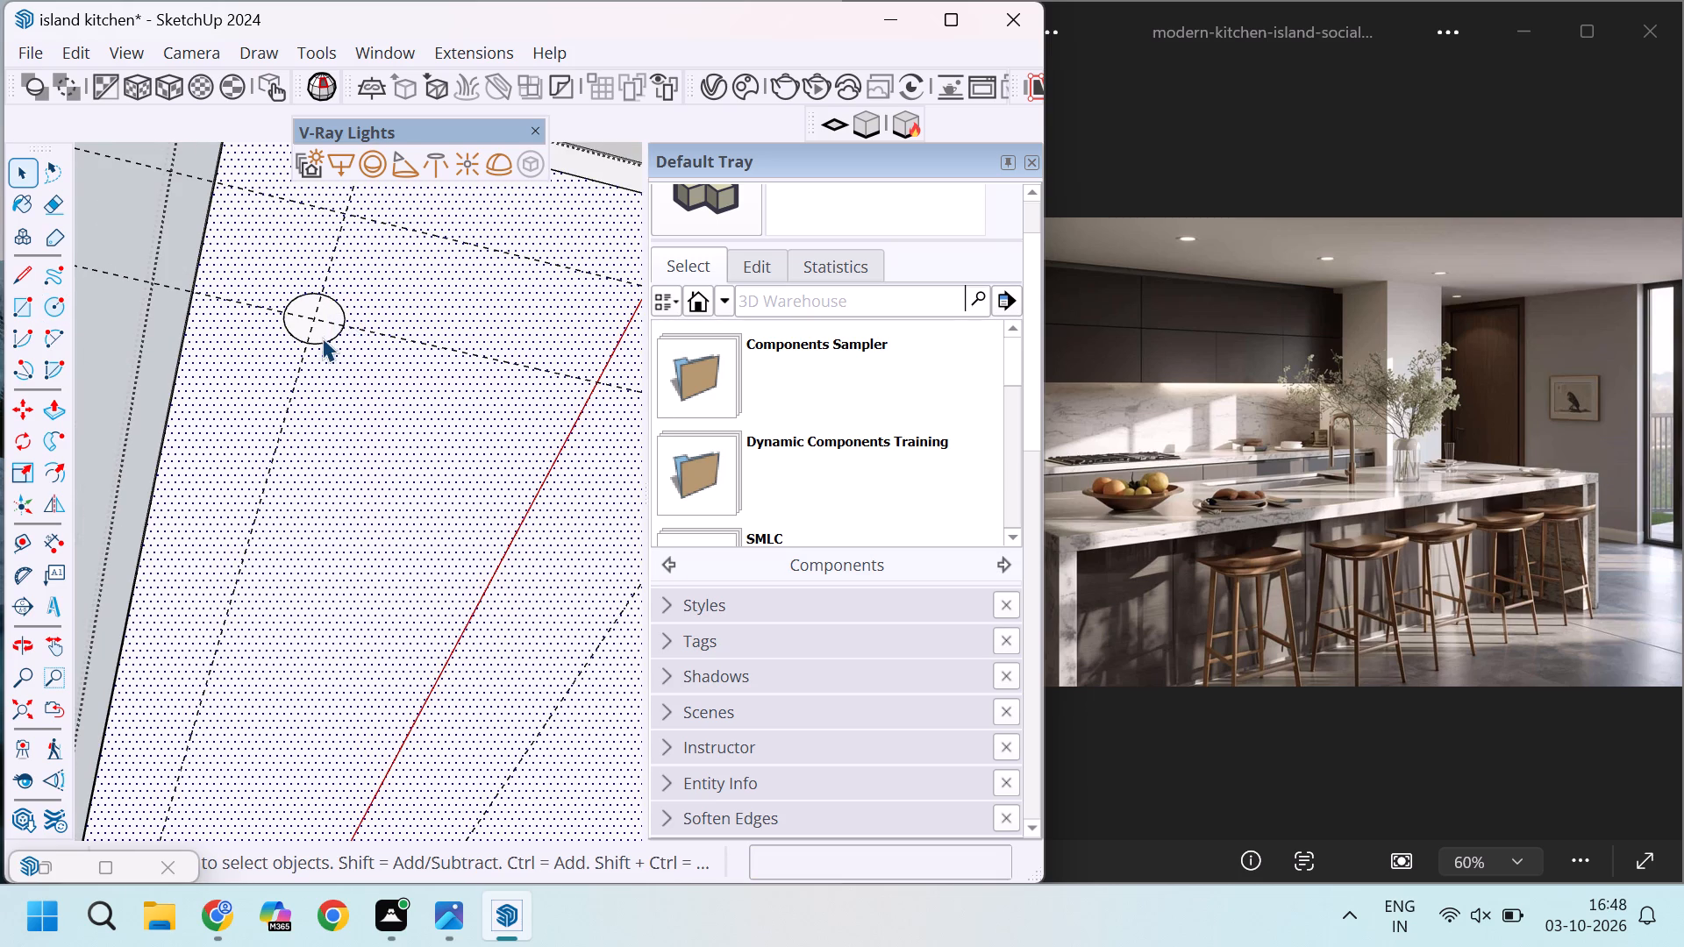
click(324, 337)
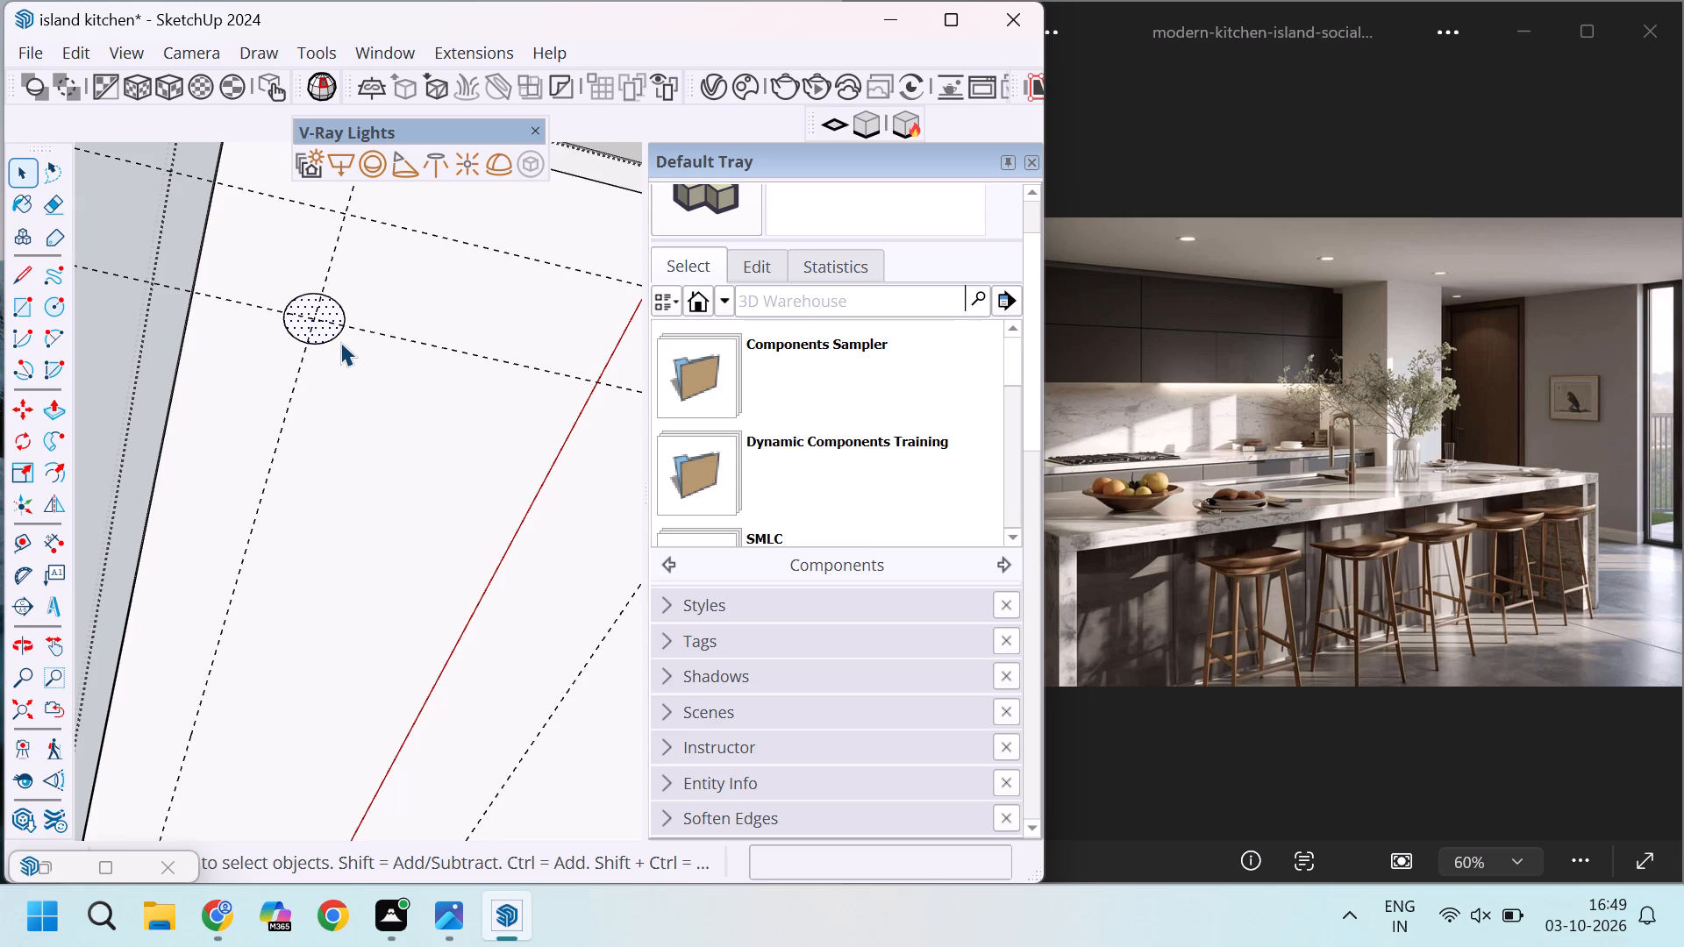
scroll(272, 288, up, 3)
click(304, 297)
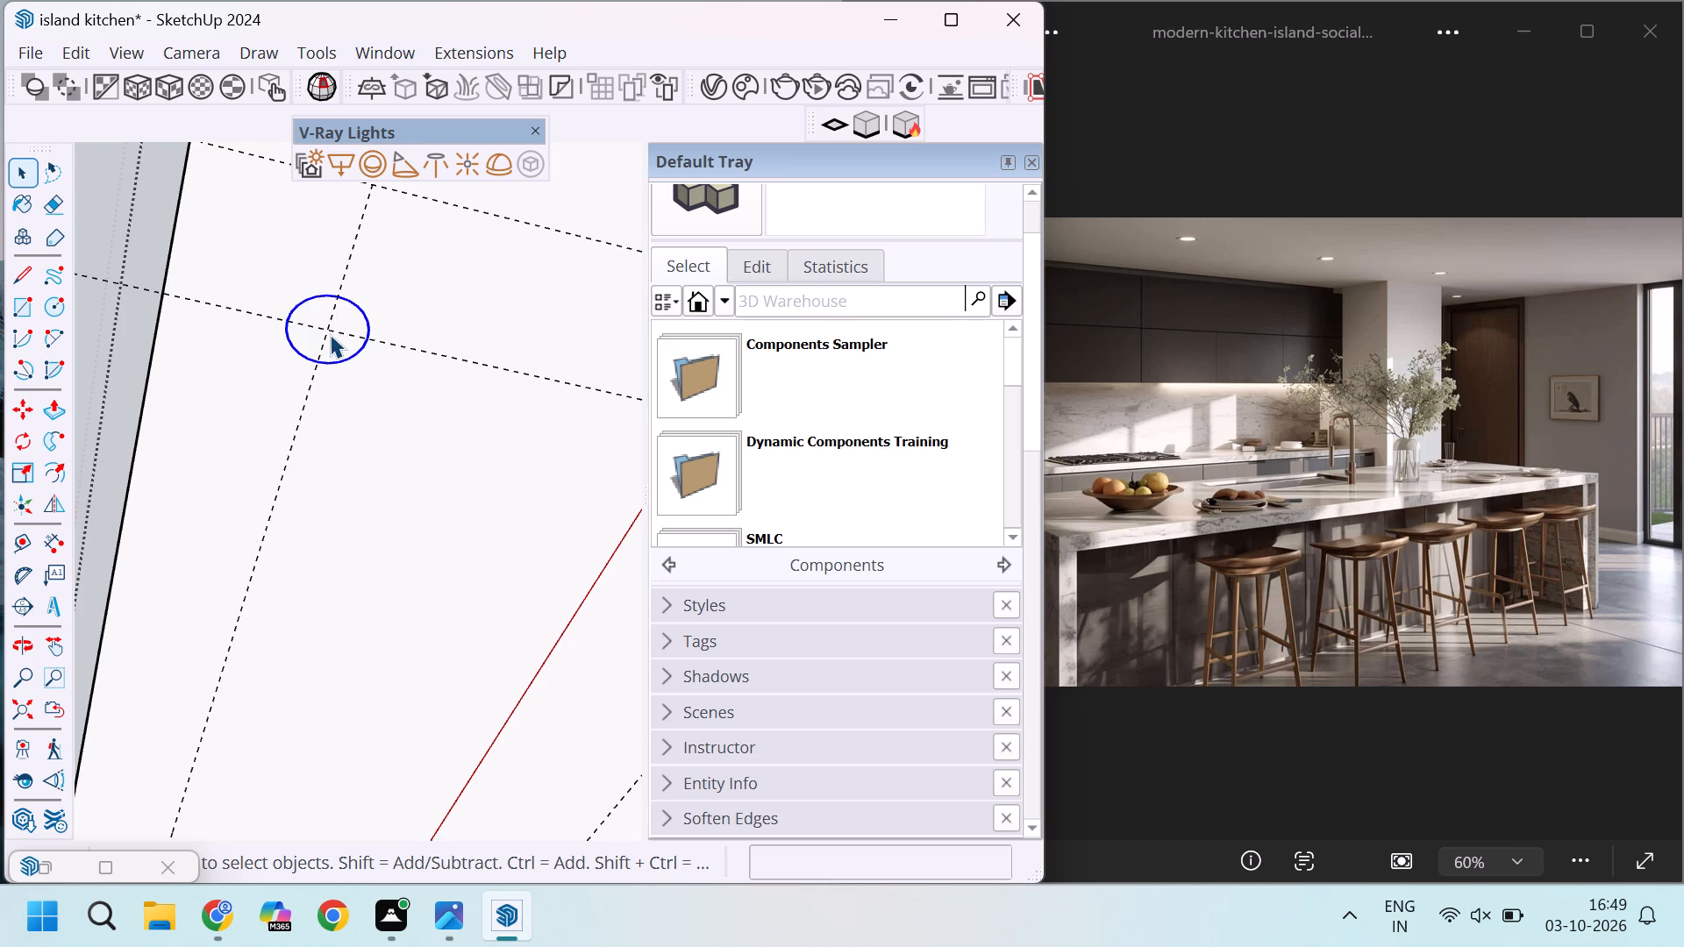
scroll(325, 333, up, 4)
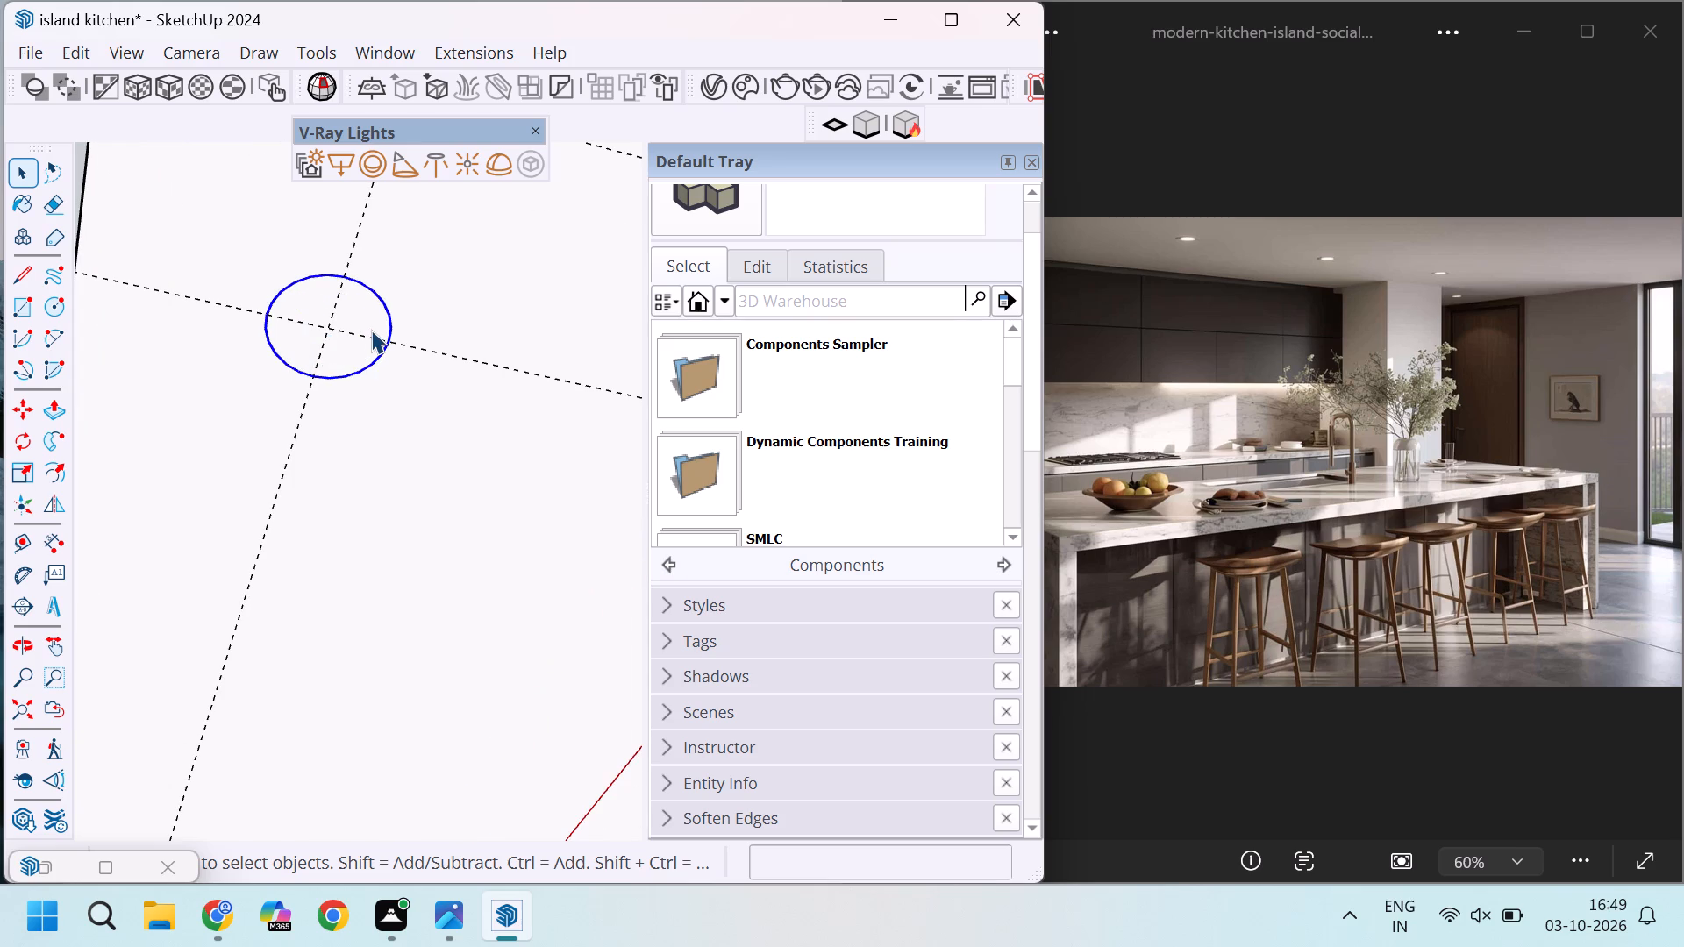
ctrl+click(371, 310)
key(m)
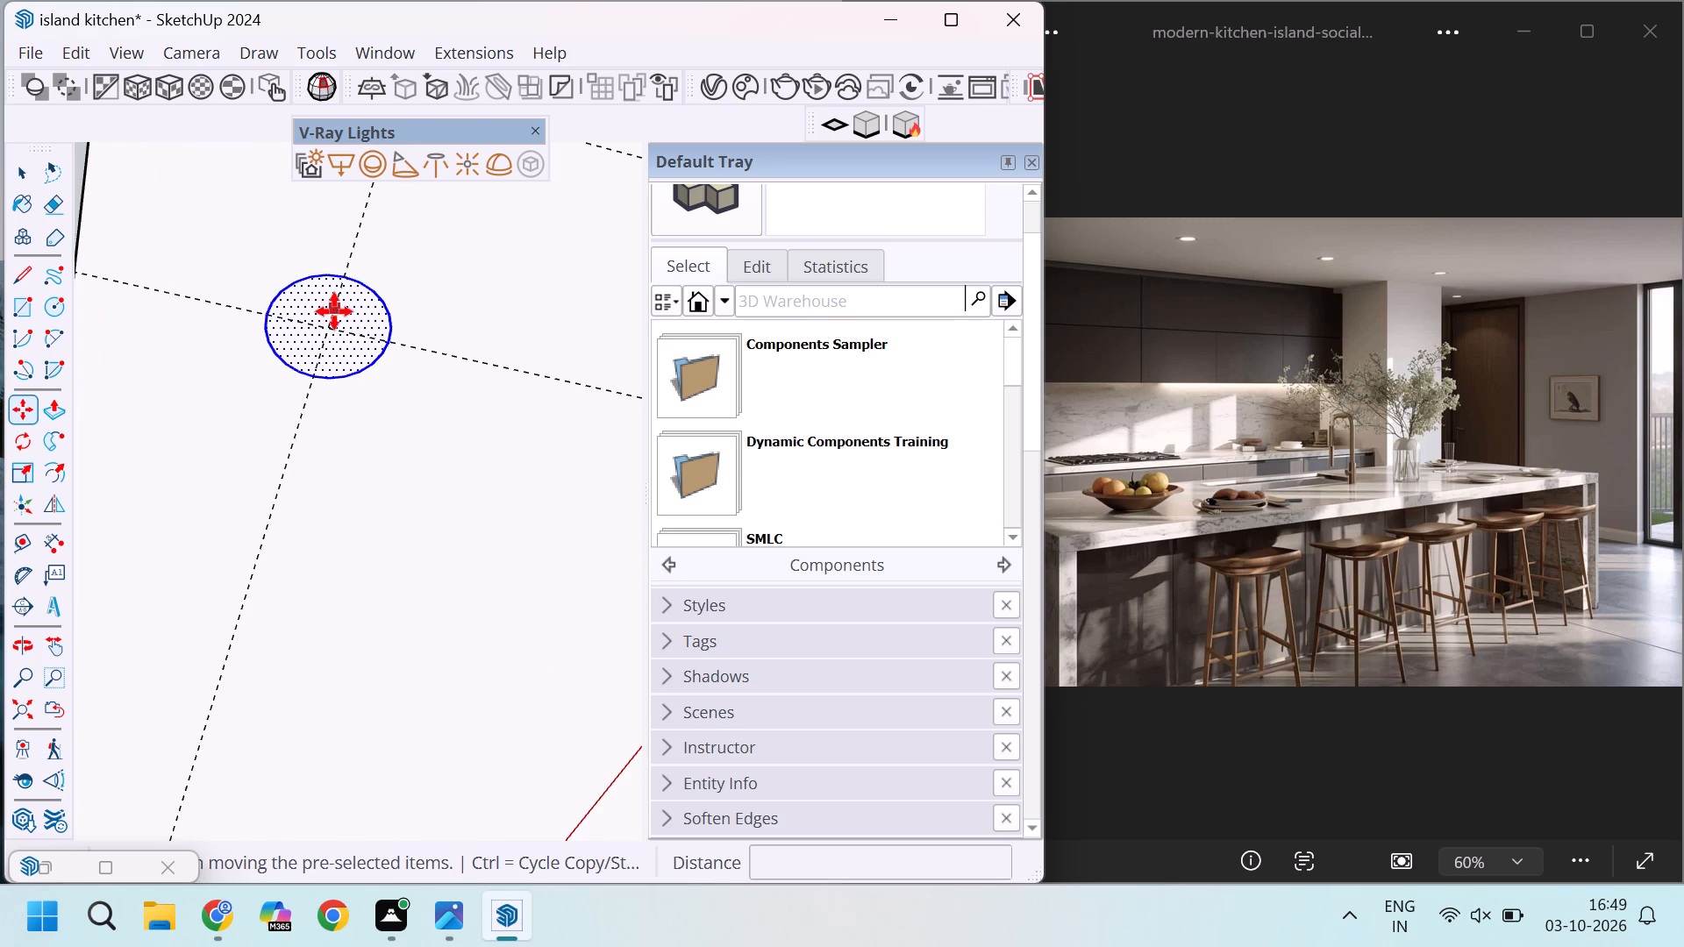
click(331, 327)
scroll(272, 248, down, 8)
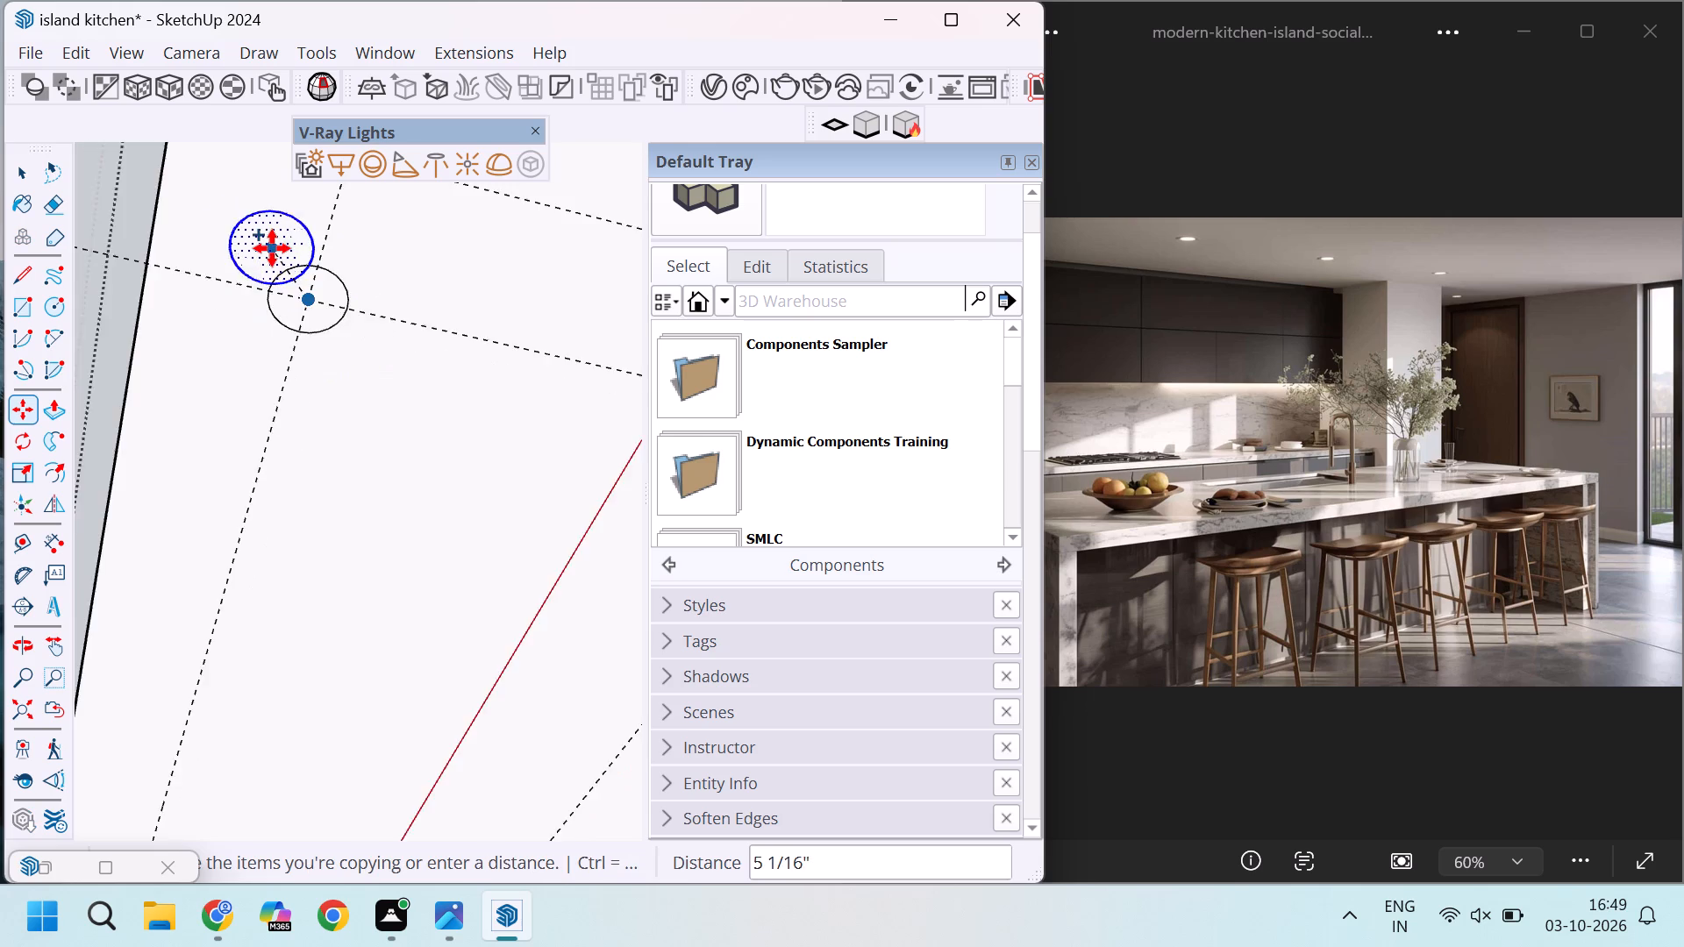
scroll(272, 248, down, 11)
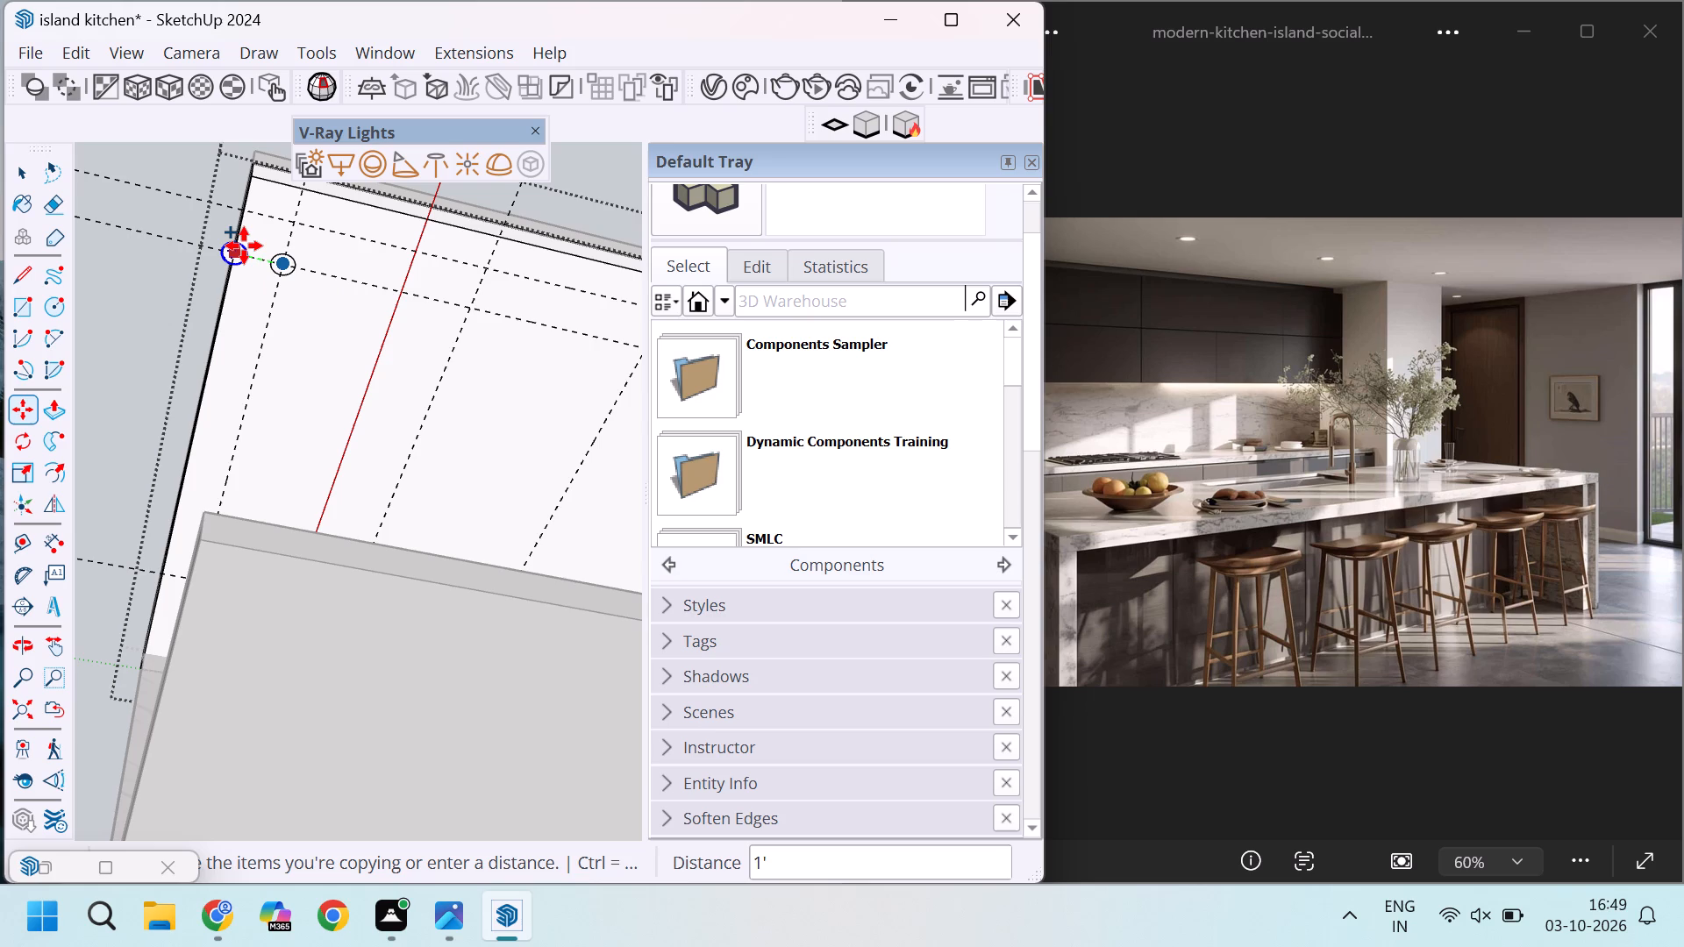
scroll(612, 366, up, 2)
scroll(458, 312, up, 5)
click(426, 288)
Copy the circle 4' farther along the second long guide to the crossing with the second spacing guide.
scroll(190, 251, down, 1)
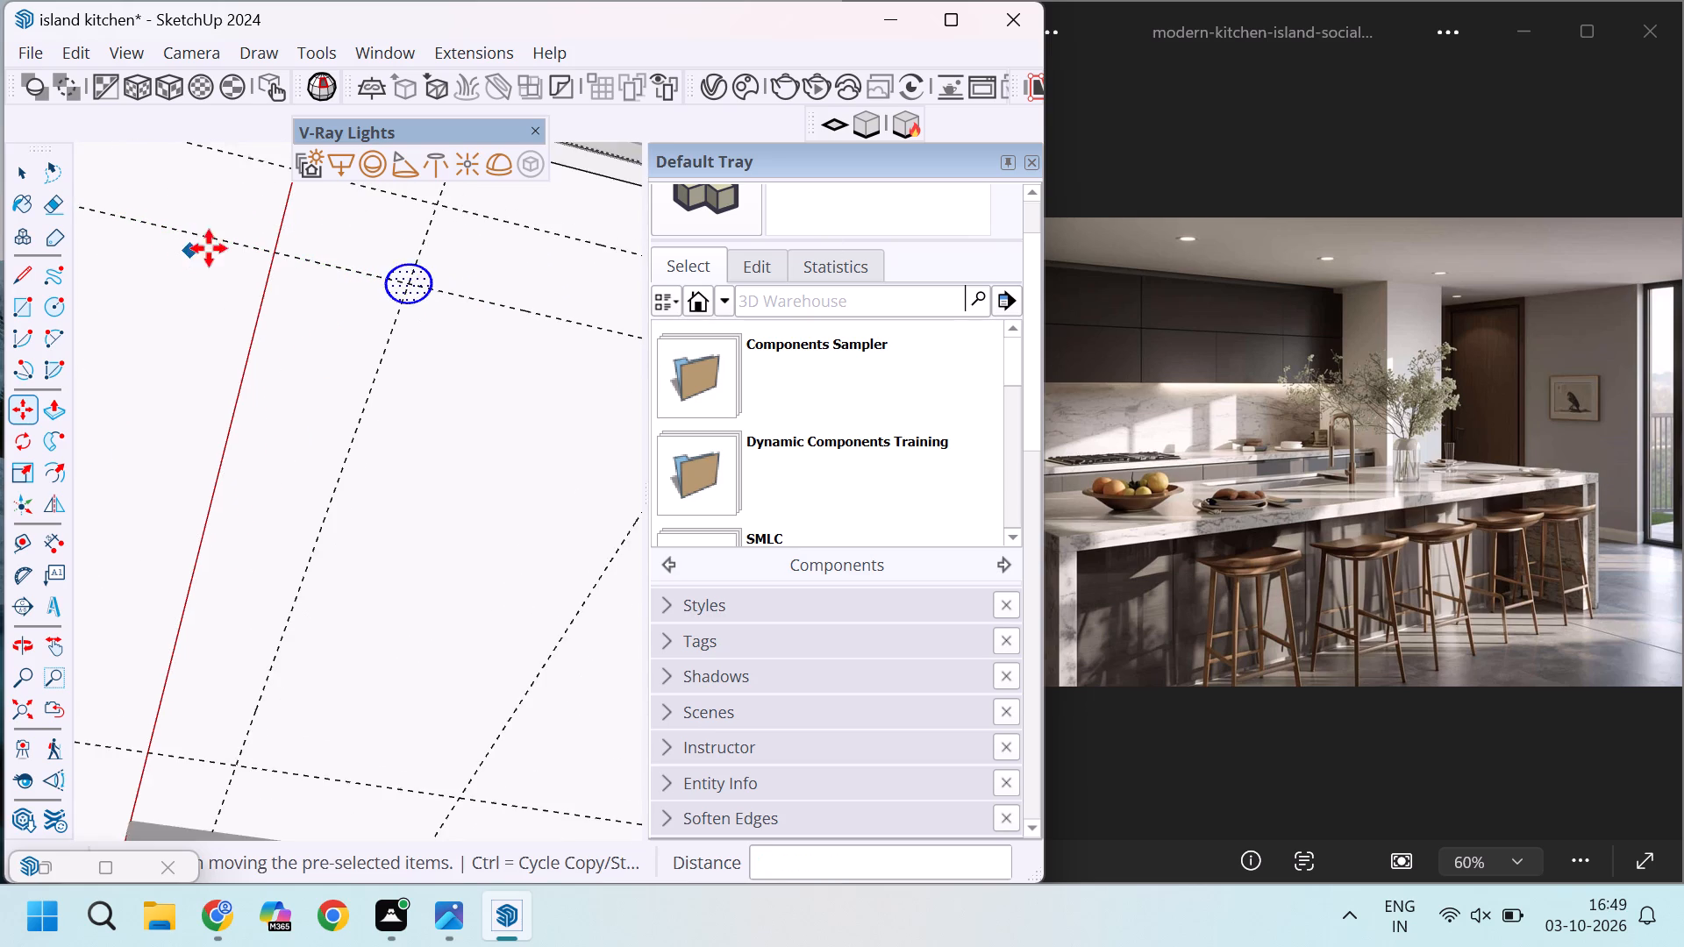
scroll(425, 256, up, 8)
click(397, 302)
scroll(355, 288, down, 3)
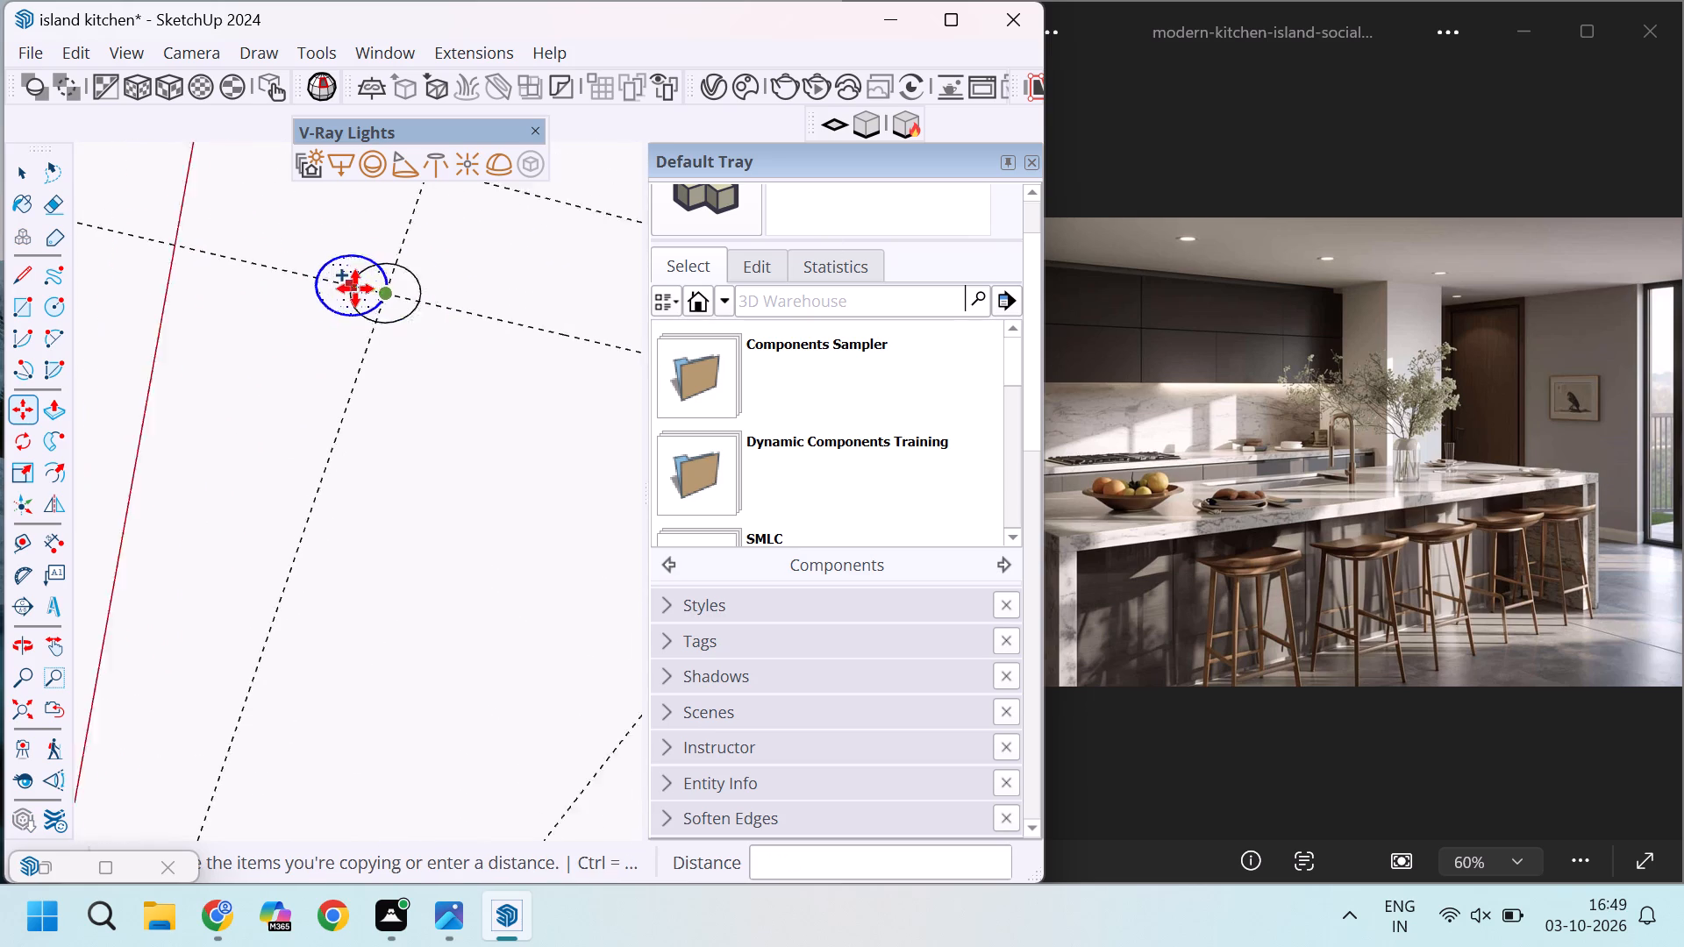
scroll(355, 288, down, 15)
scroll(424, 303, up, 10)
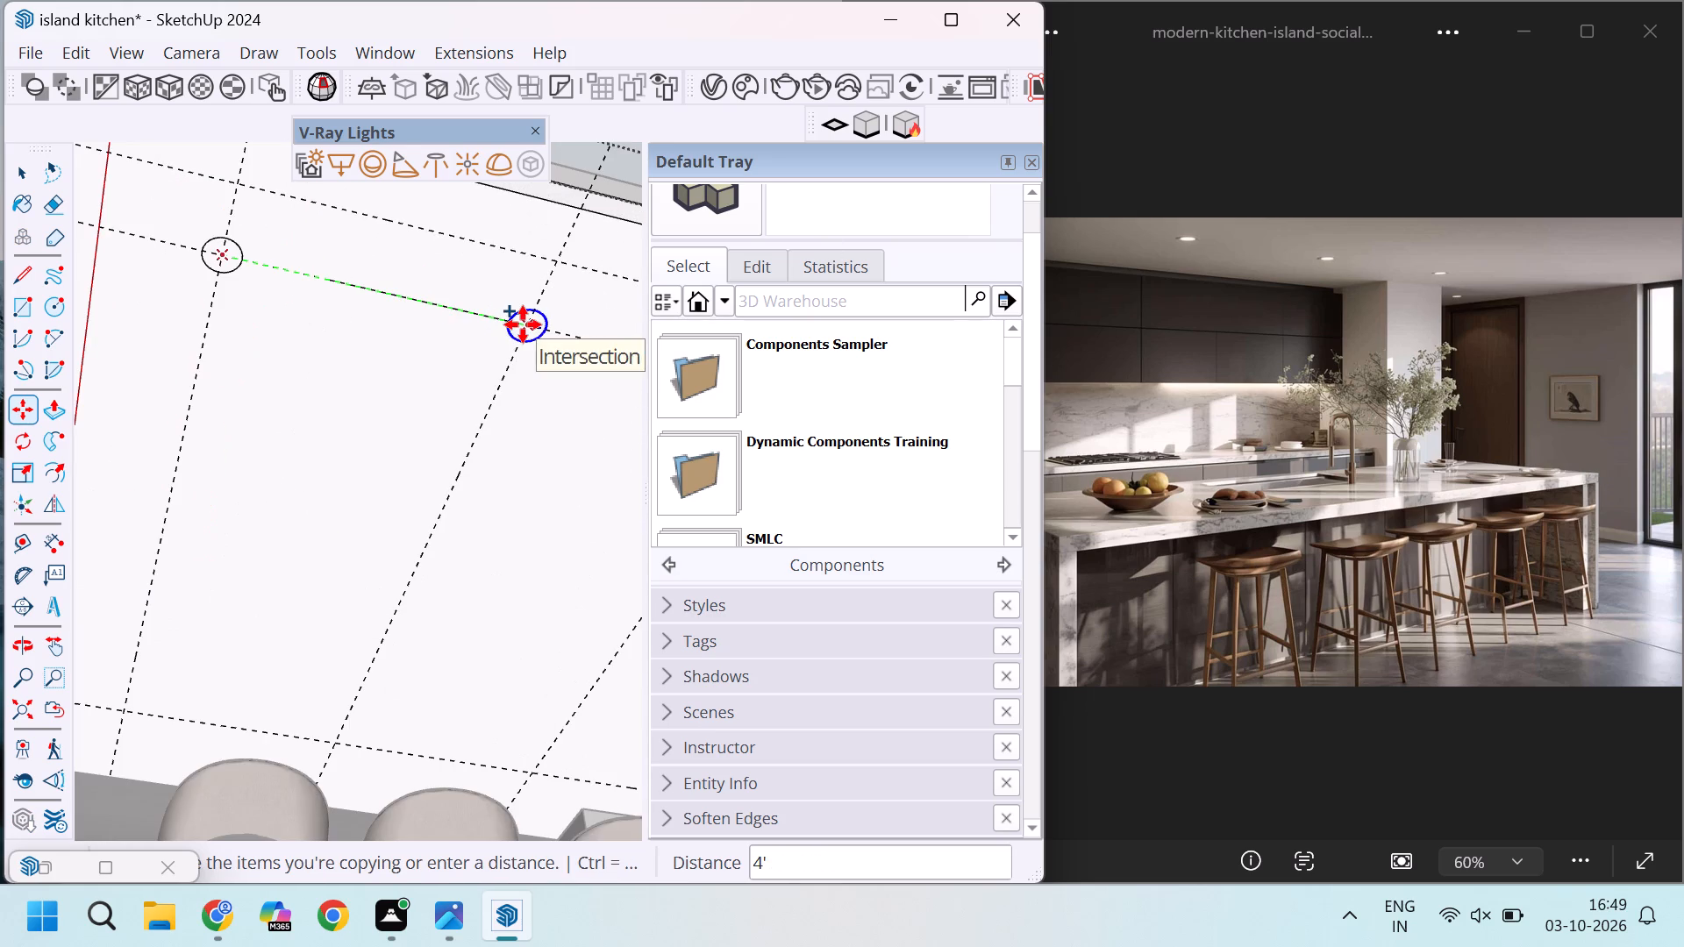
click(523, 324)
Copy the circle another 4' along the same long guide to the crossing with the third spacing guide.
scroll(524, 327, up, 6)
click(535, 325)
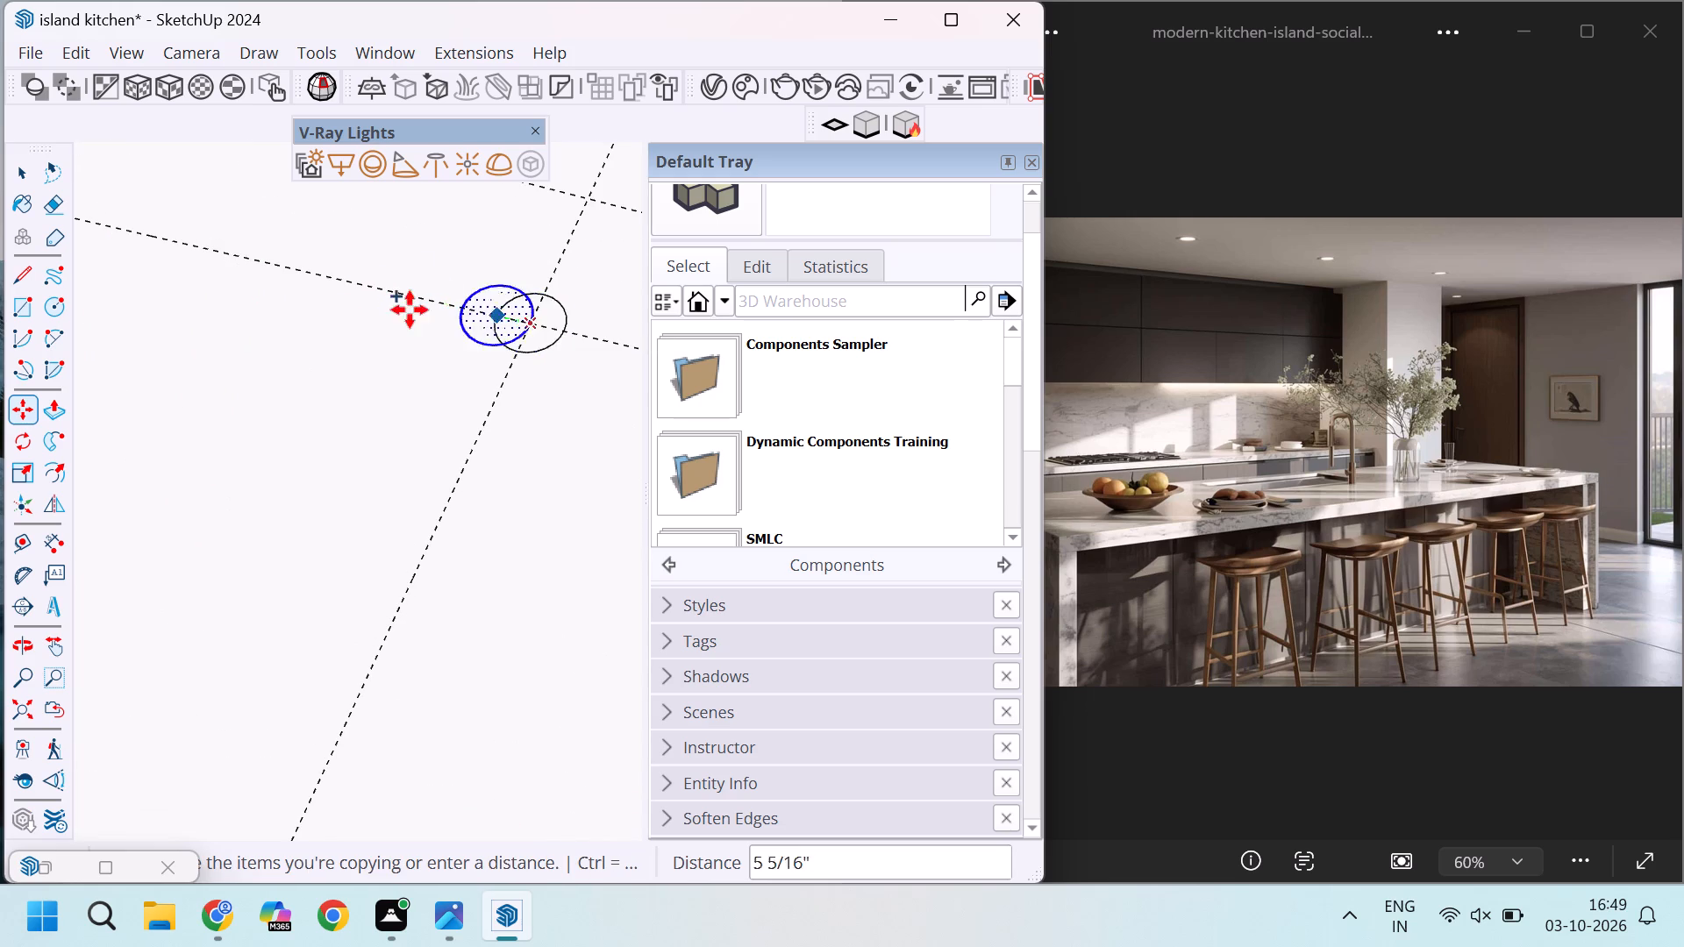
scroll(360, 285, down, 12)
scroll(530, 331, up, 5)
scroll(360, 332, down, 6)
scroll(440, 330, up, 3)
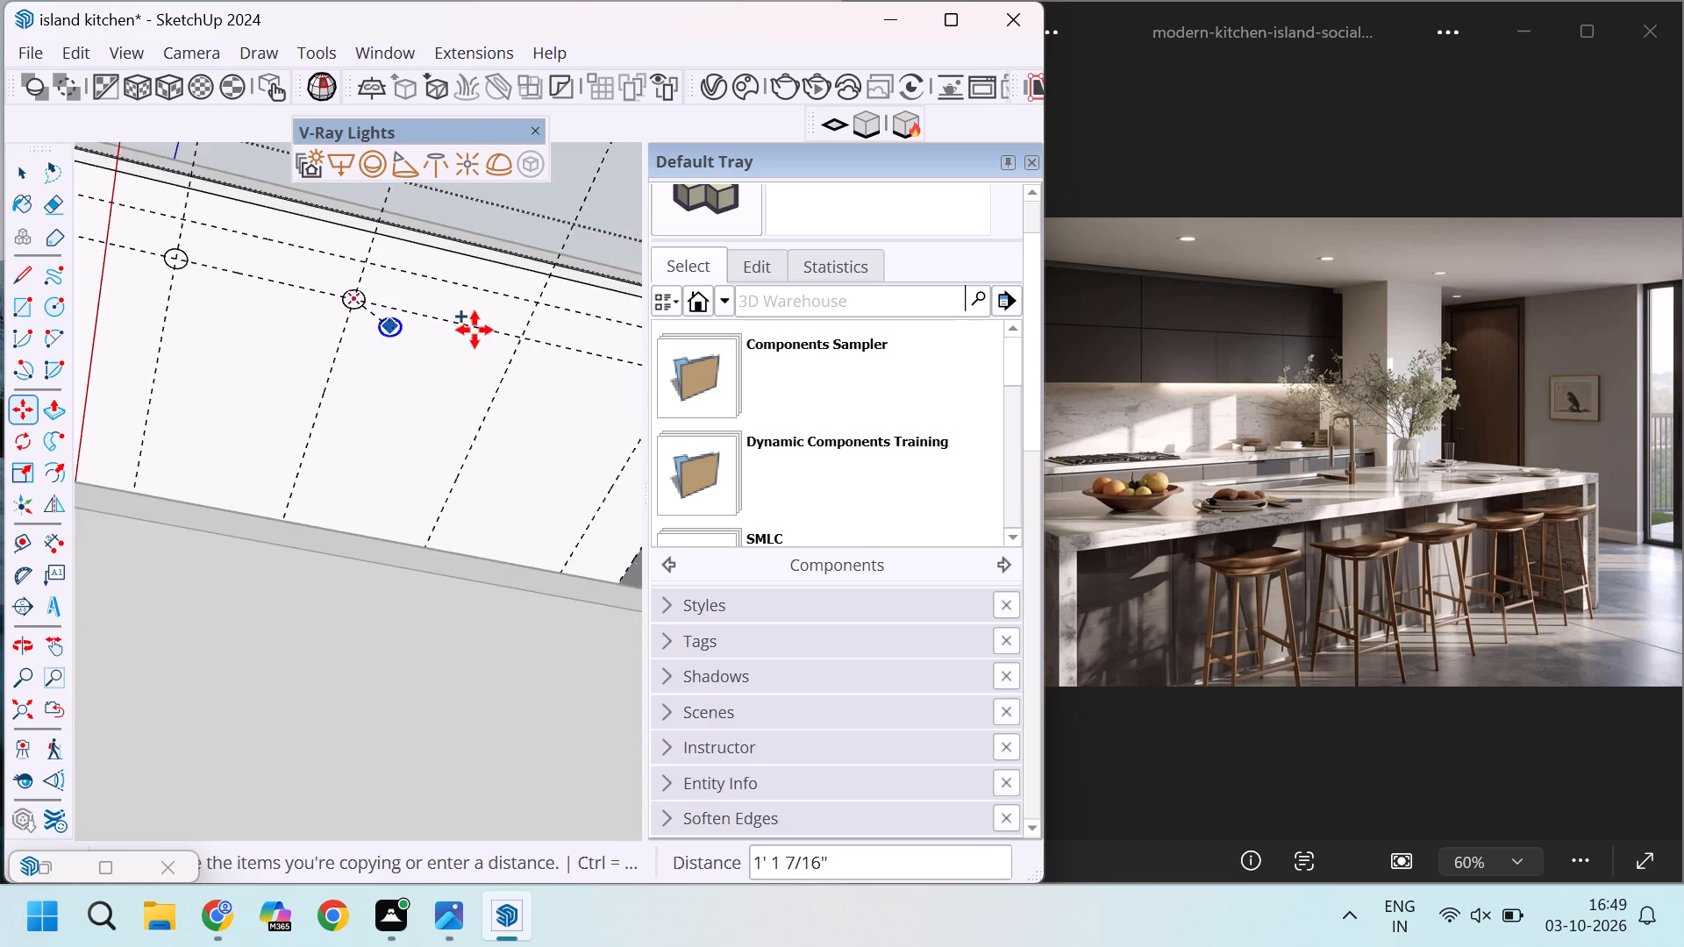
scroll(475, 330, up, 6)
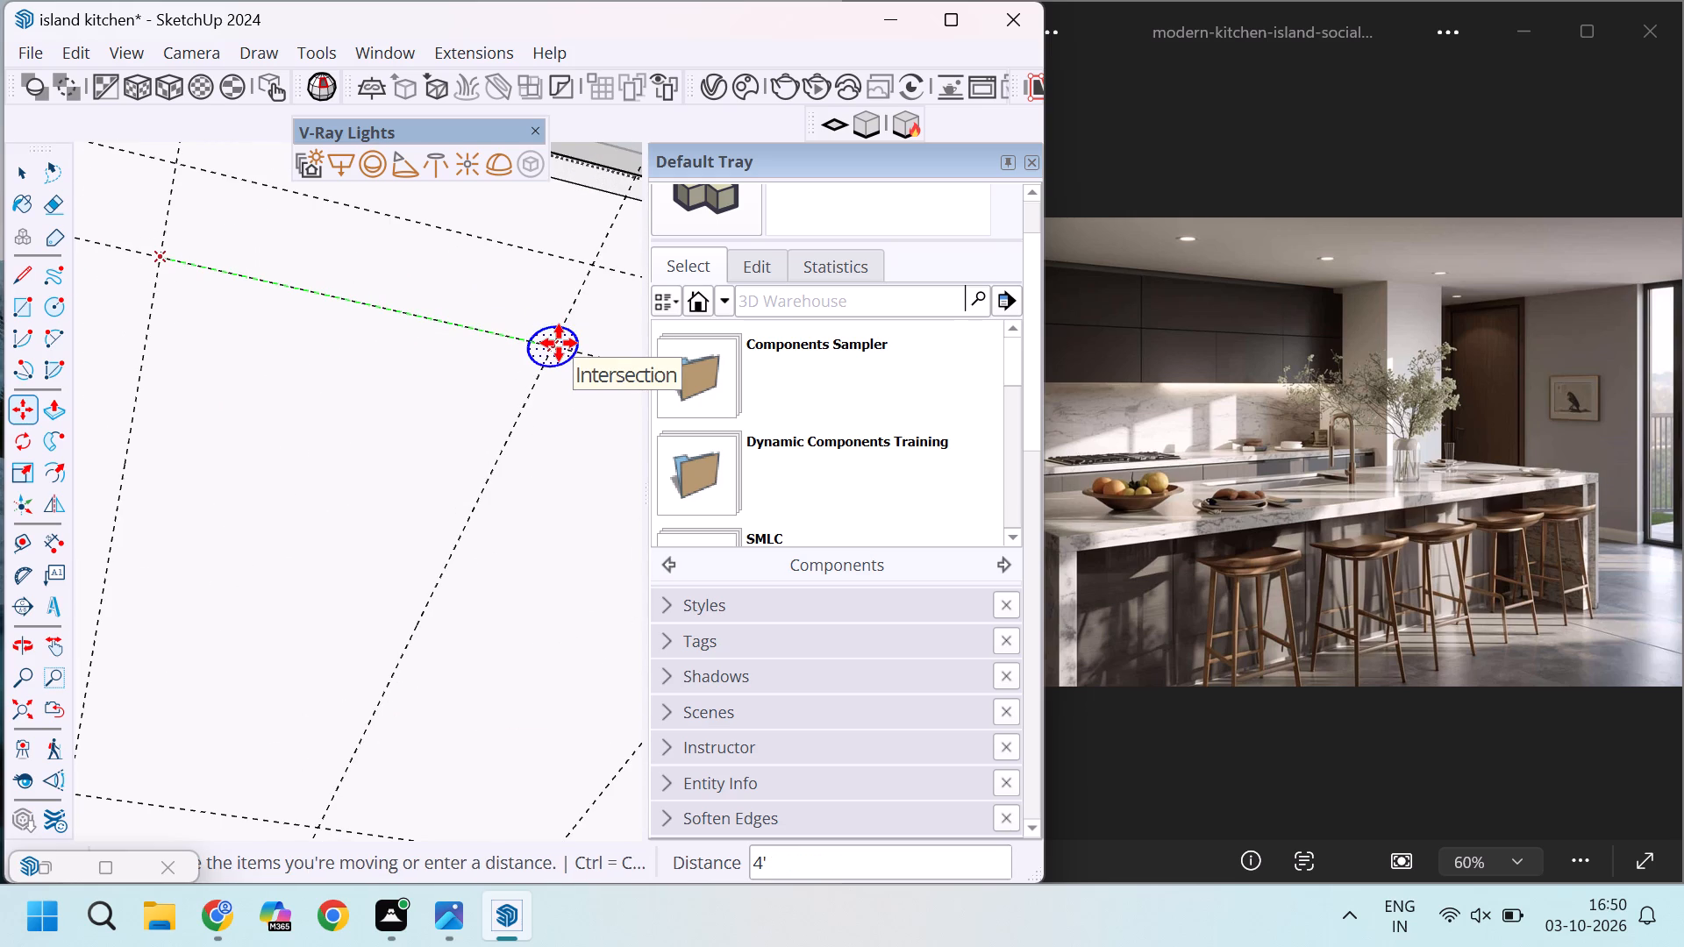
click(559, 343)
Copy the circle by its centre to the crossing with the fourth spacing guide, close to the sliding-door wall.
scroll(116, 262, down, 9)
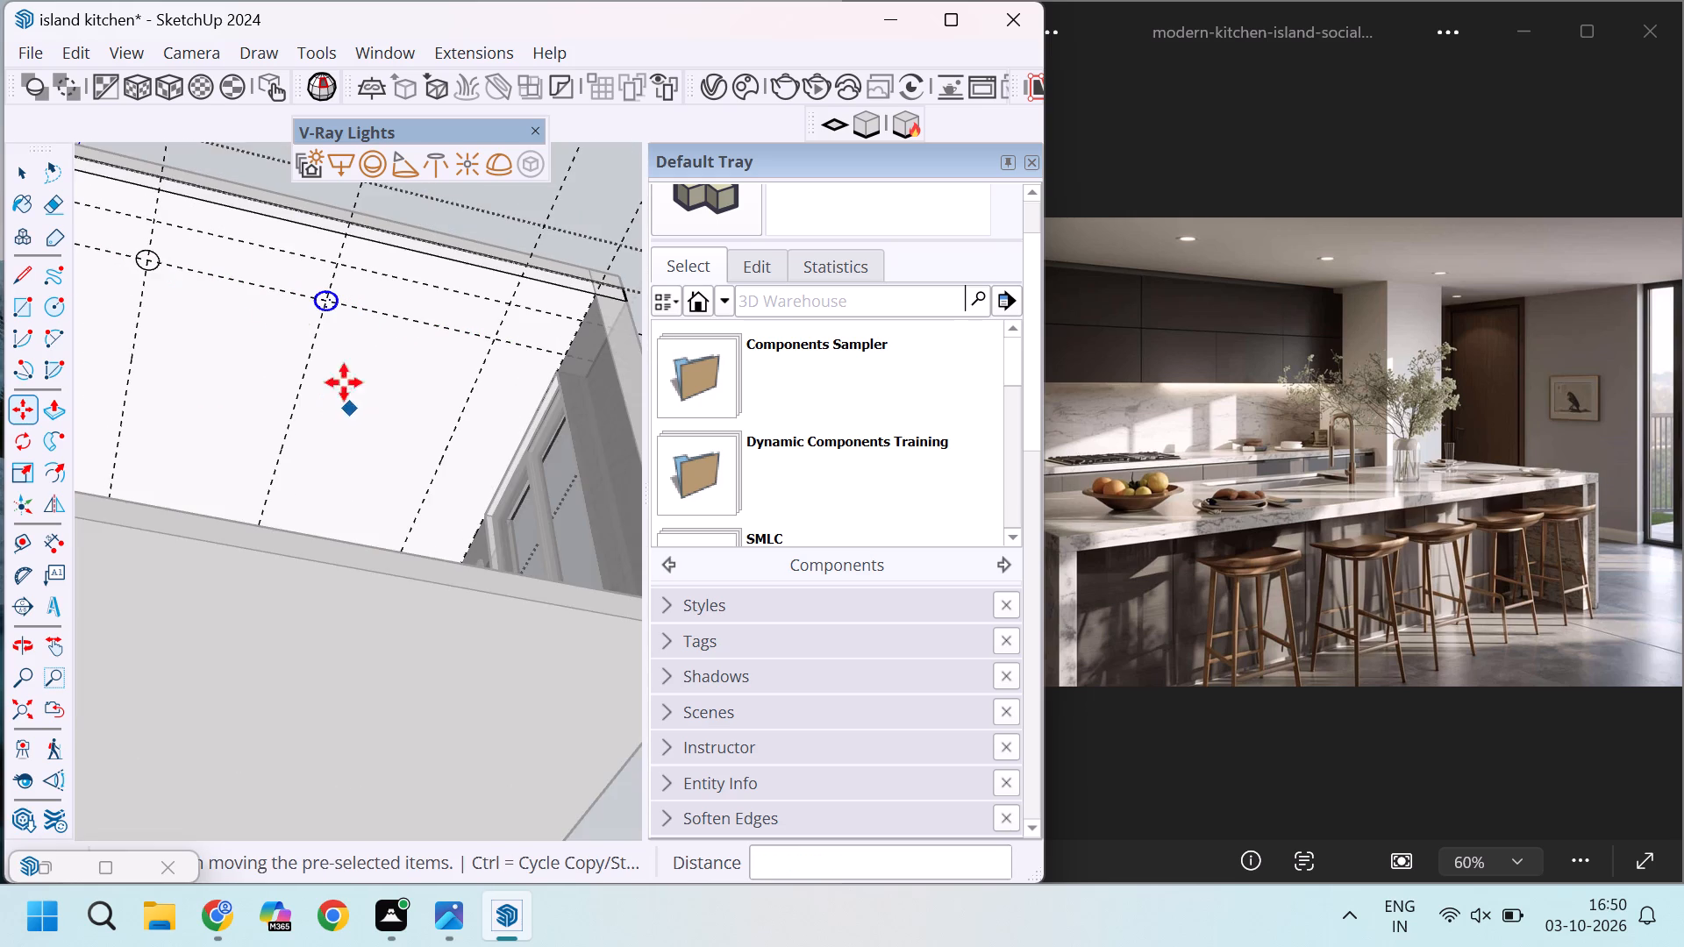
scroll(267, 300, up, 10)
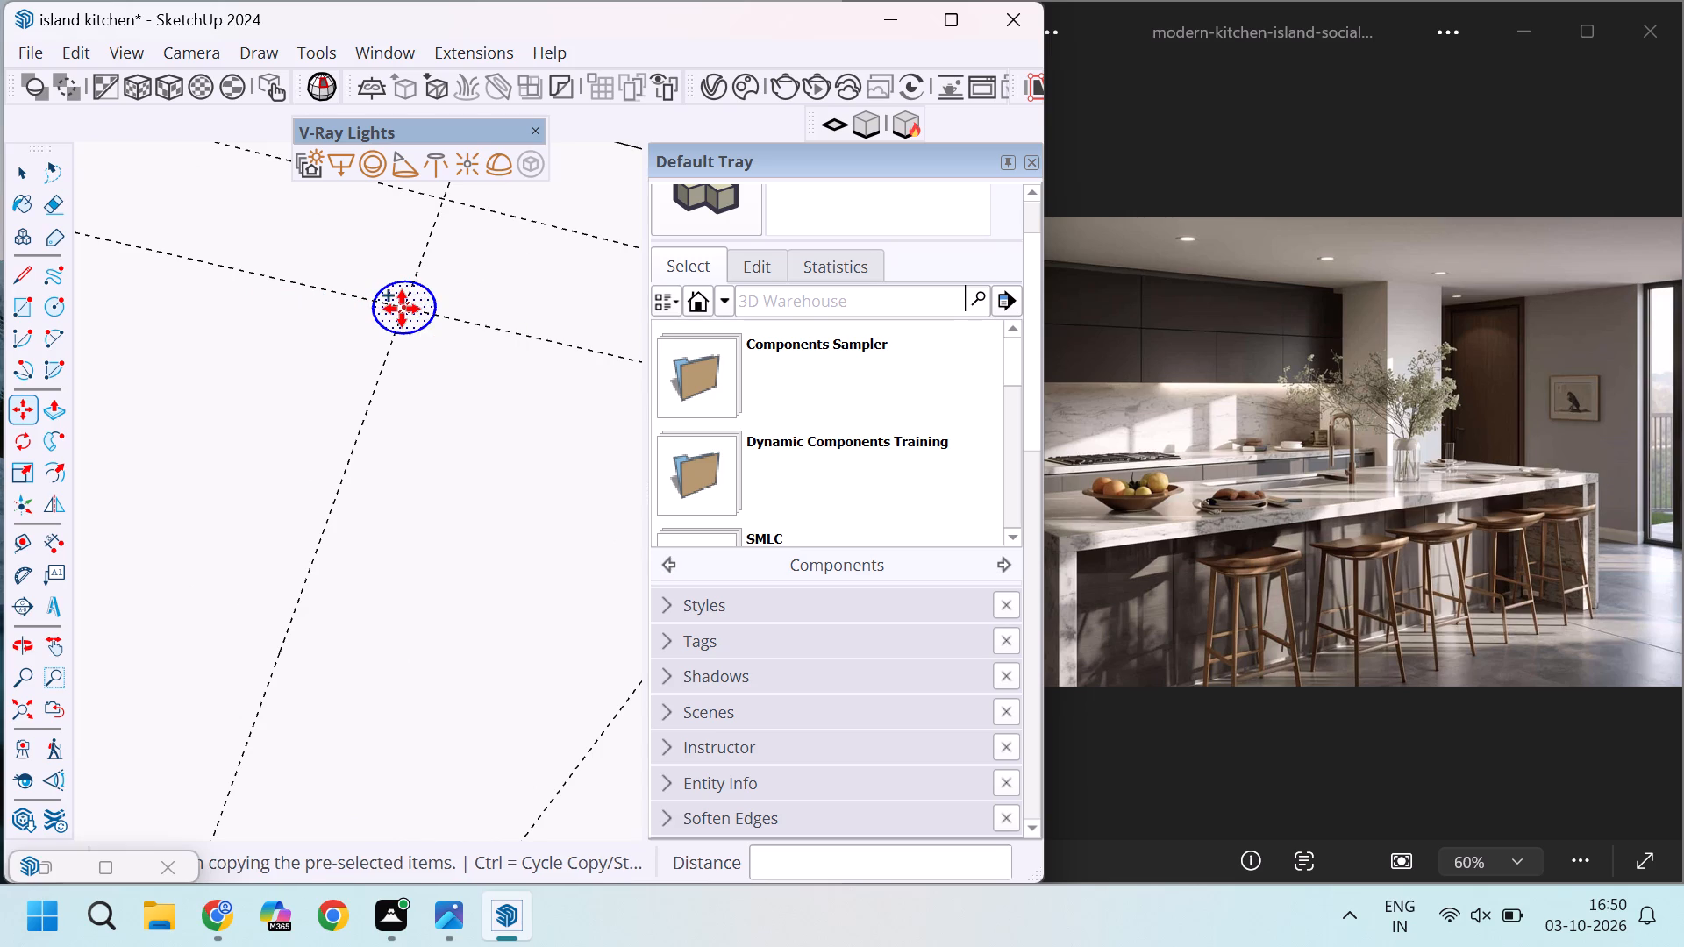
click(402, 309)
scroll(243, 224, down, 11)
scroll(339, 281, up, 5)
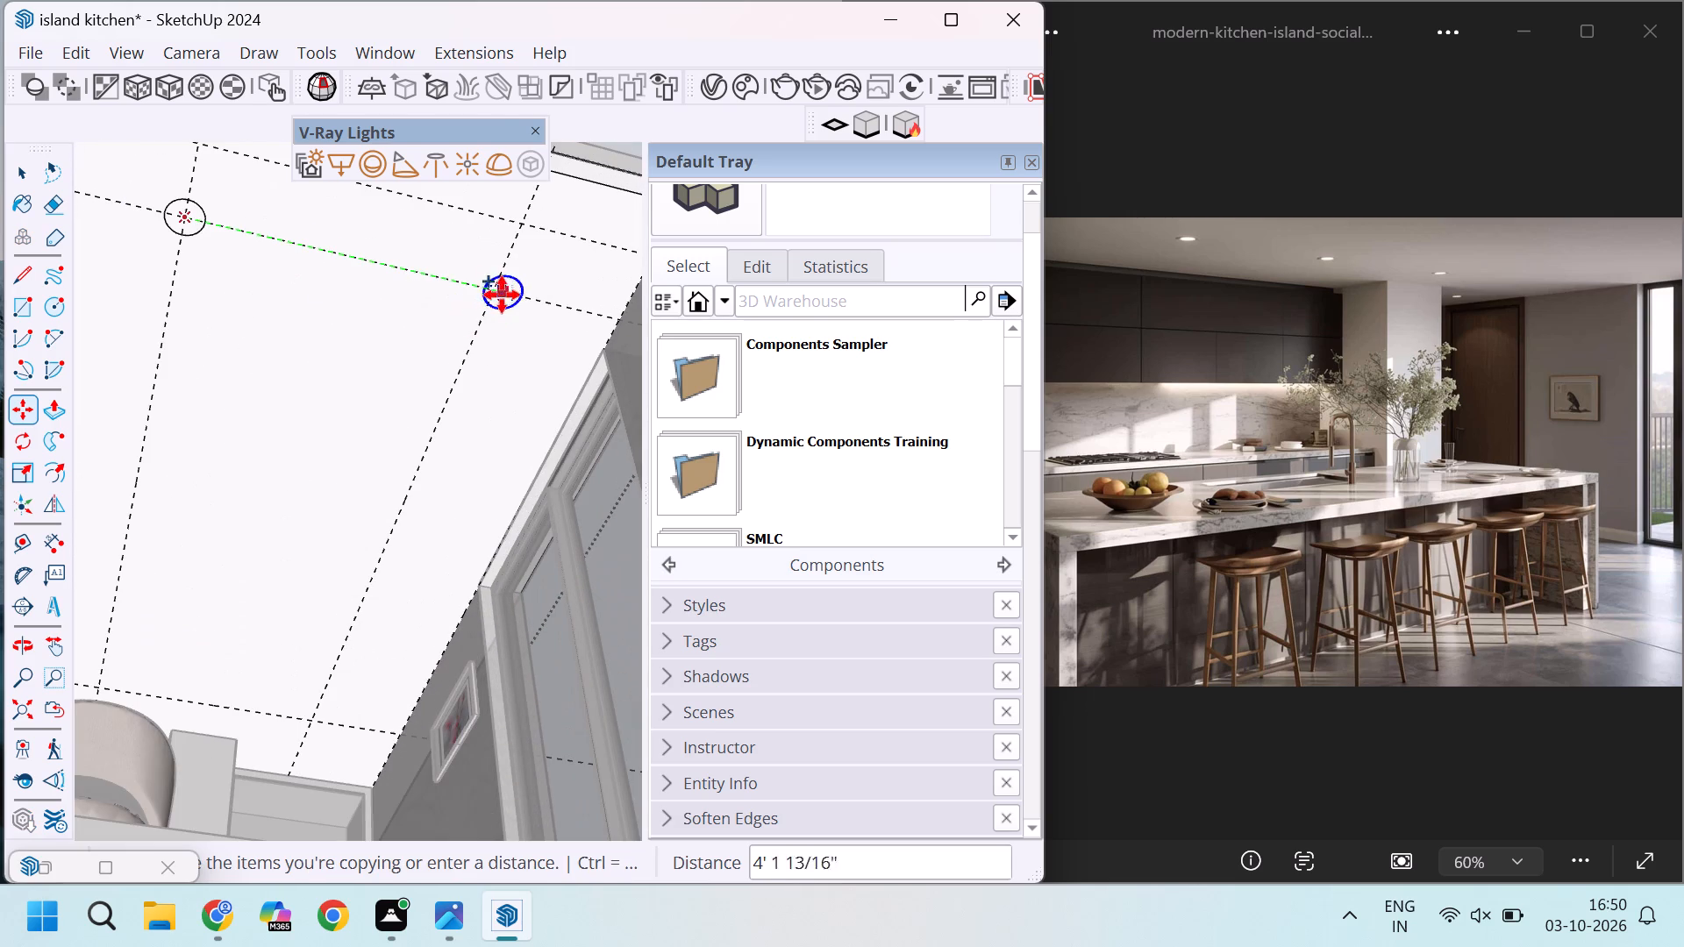
click(502, 289)
Copy the circle 10' along the fourth spacing guide to its crossing with the opposite long guide, above the tall shelving.
scroll(424, 362, down, 5)
scroll(462, 327, up, 6)
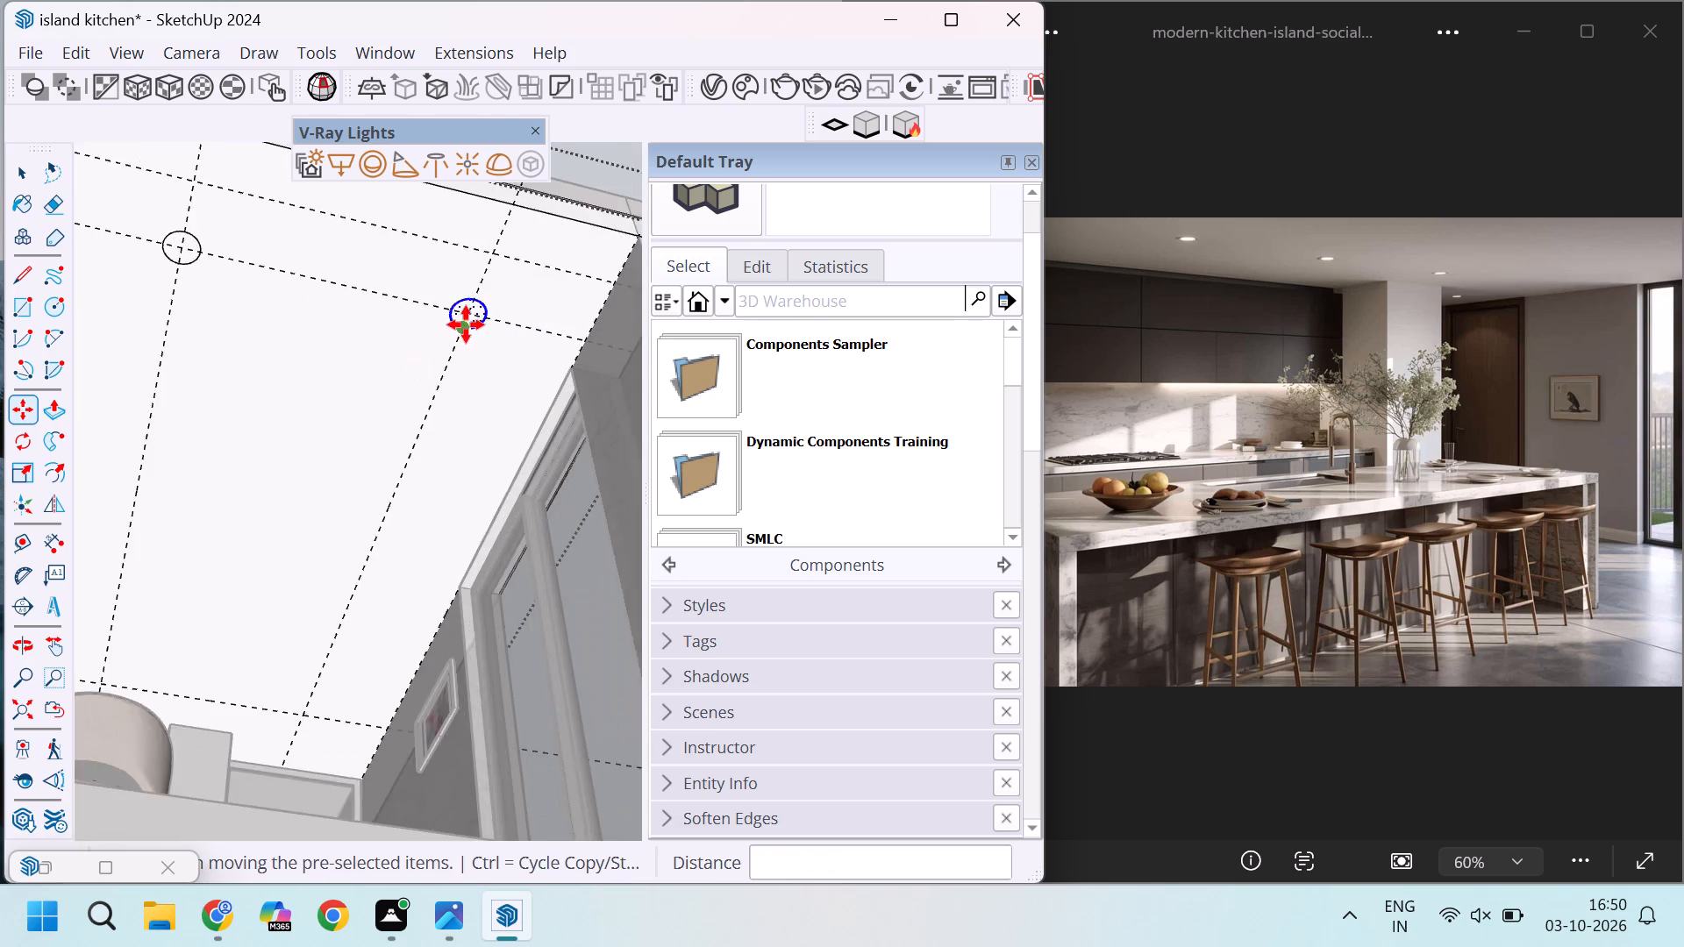
scroll(466, 324, up, 5)
click(475, 305)
scroll(415, 275, down, 6)
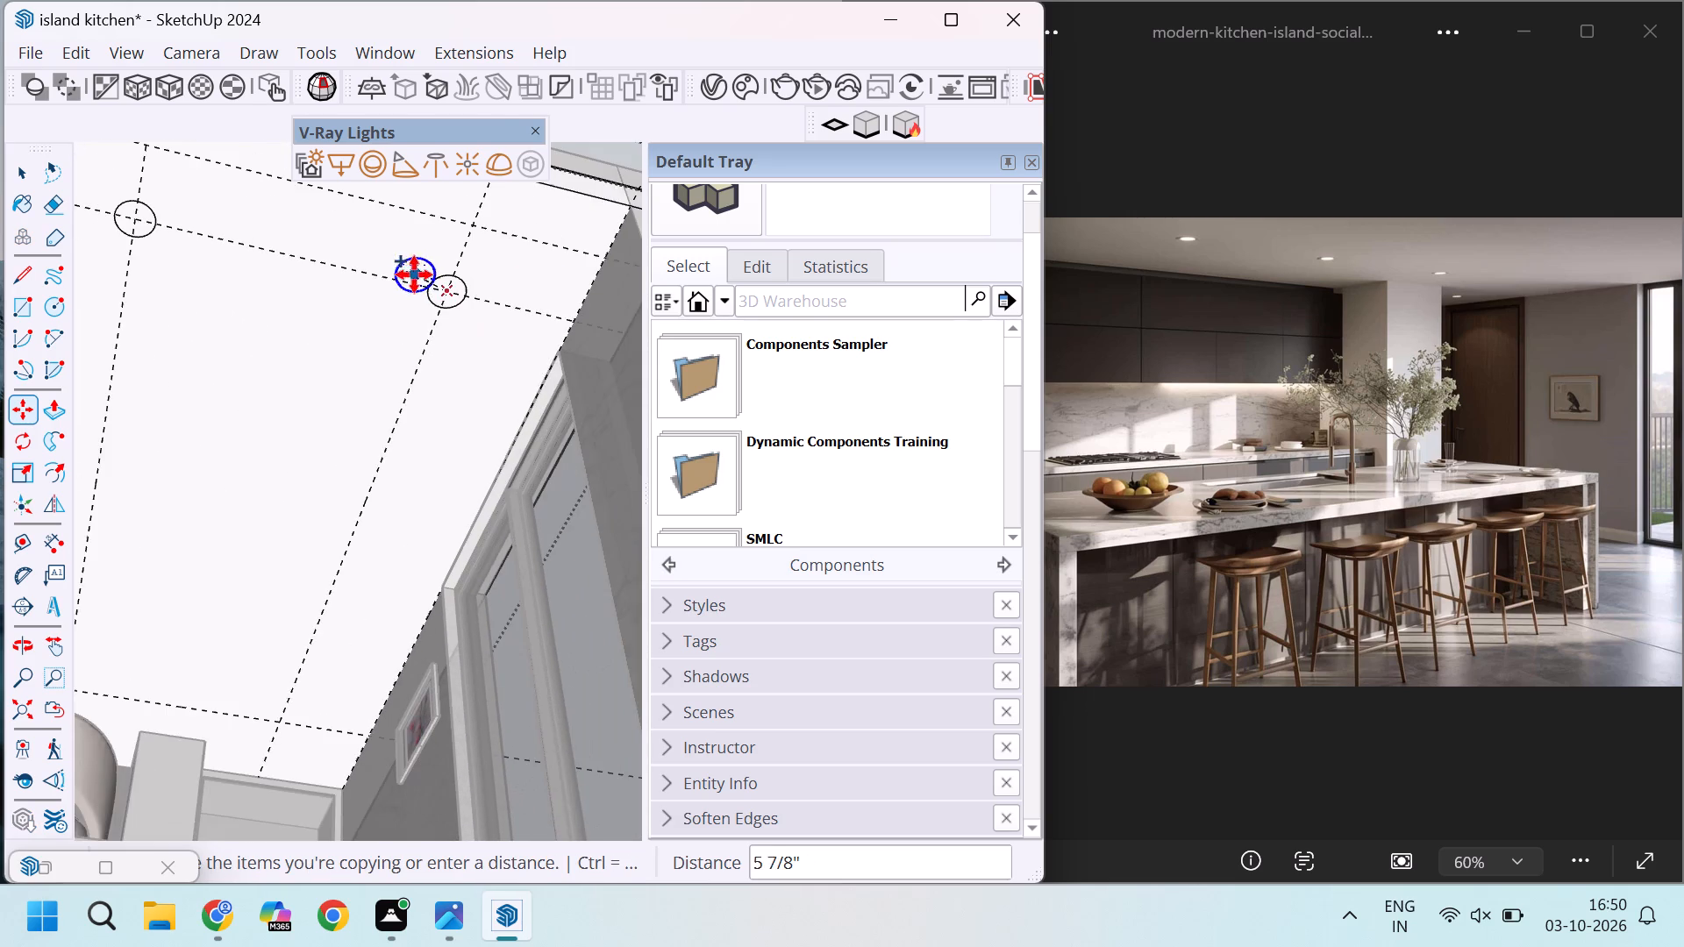
scroll(395, 274, down, 7)
scroll(423, 381, up, 2)
middle_drag(352, 330, 346, 443)
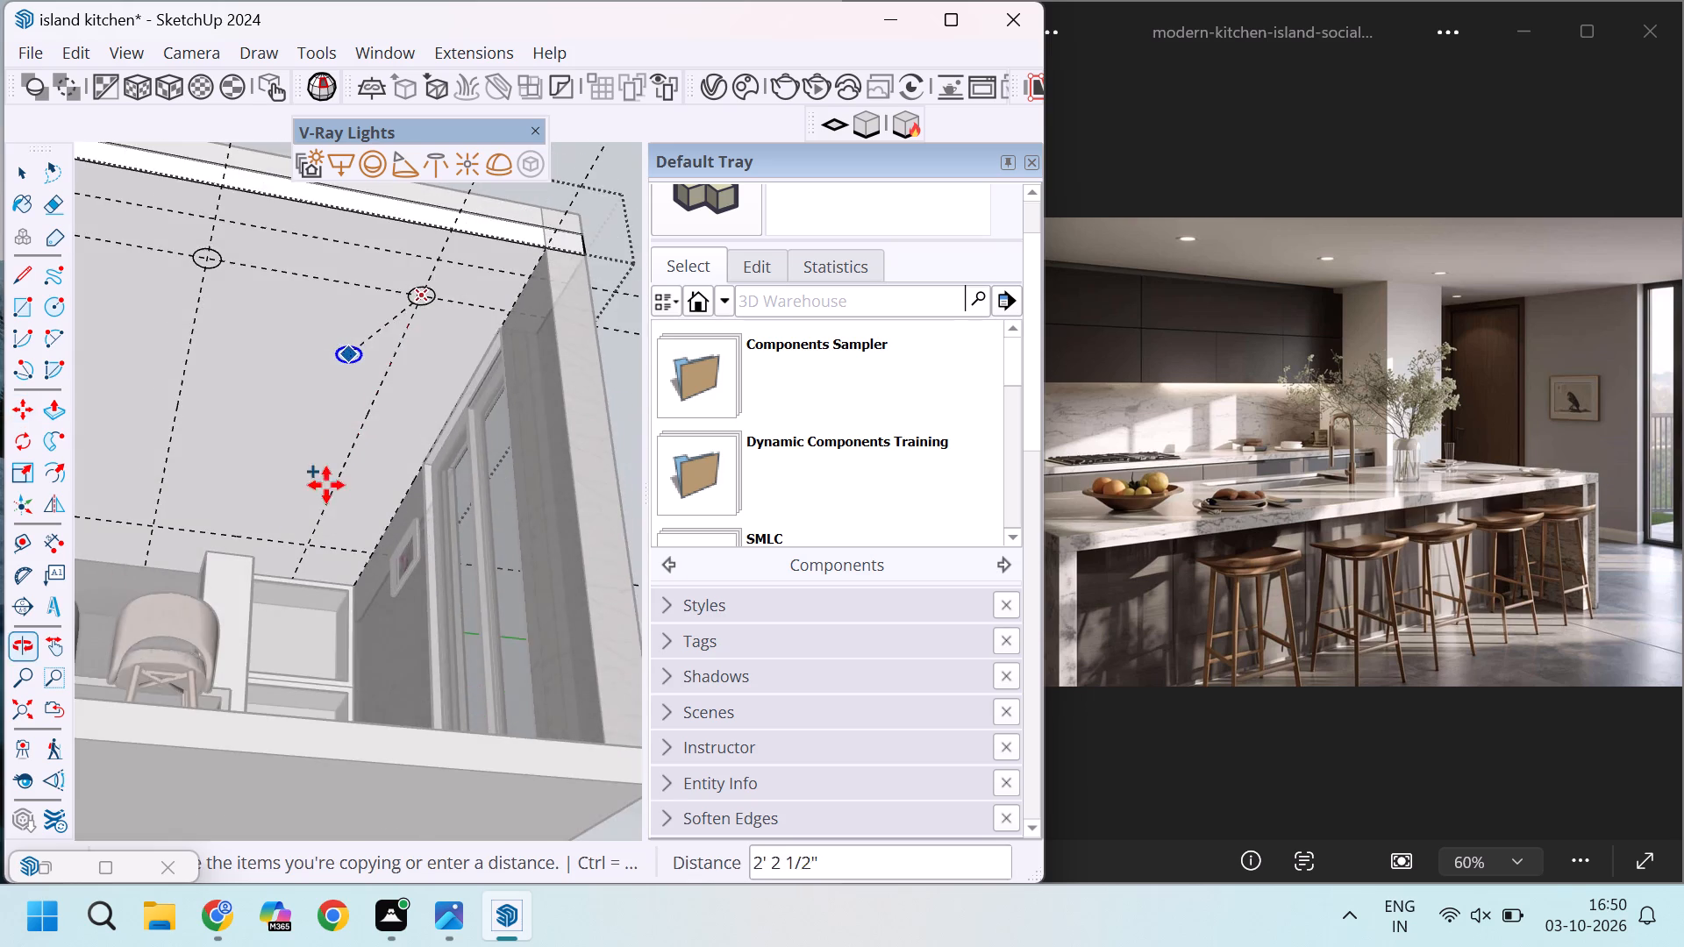
scroll(331, 509, up, 9)
click(318, 554)
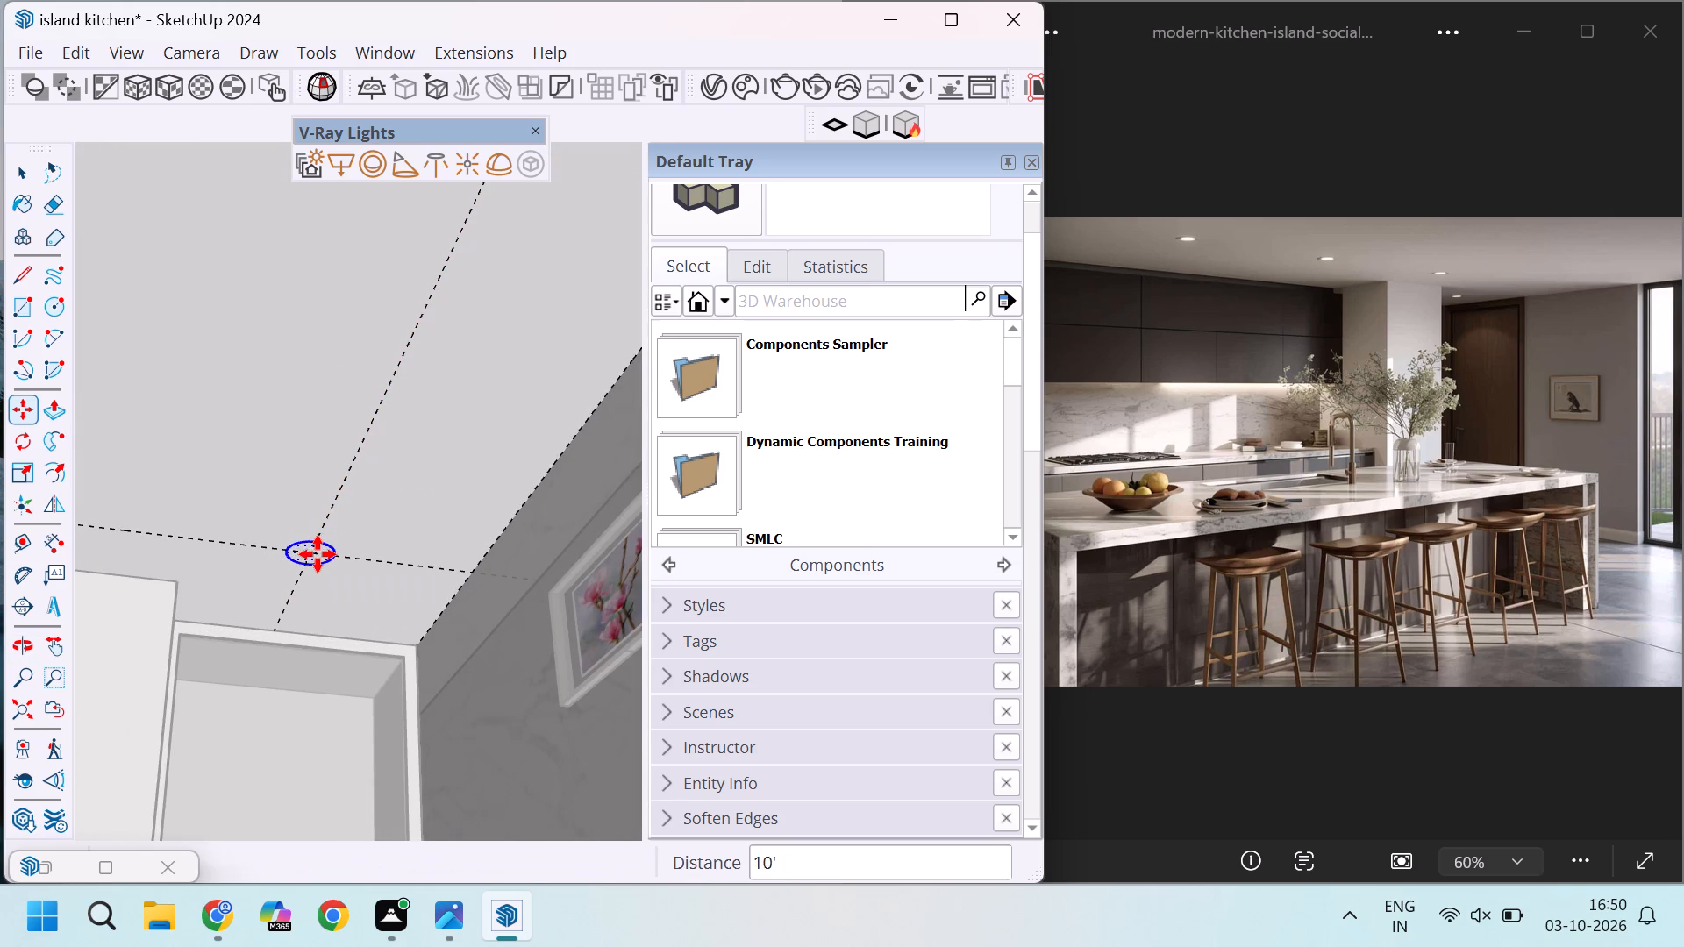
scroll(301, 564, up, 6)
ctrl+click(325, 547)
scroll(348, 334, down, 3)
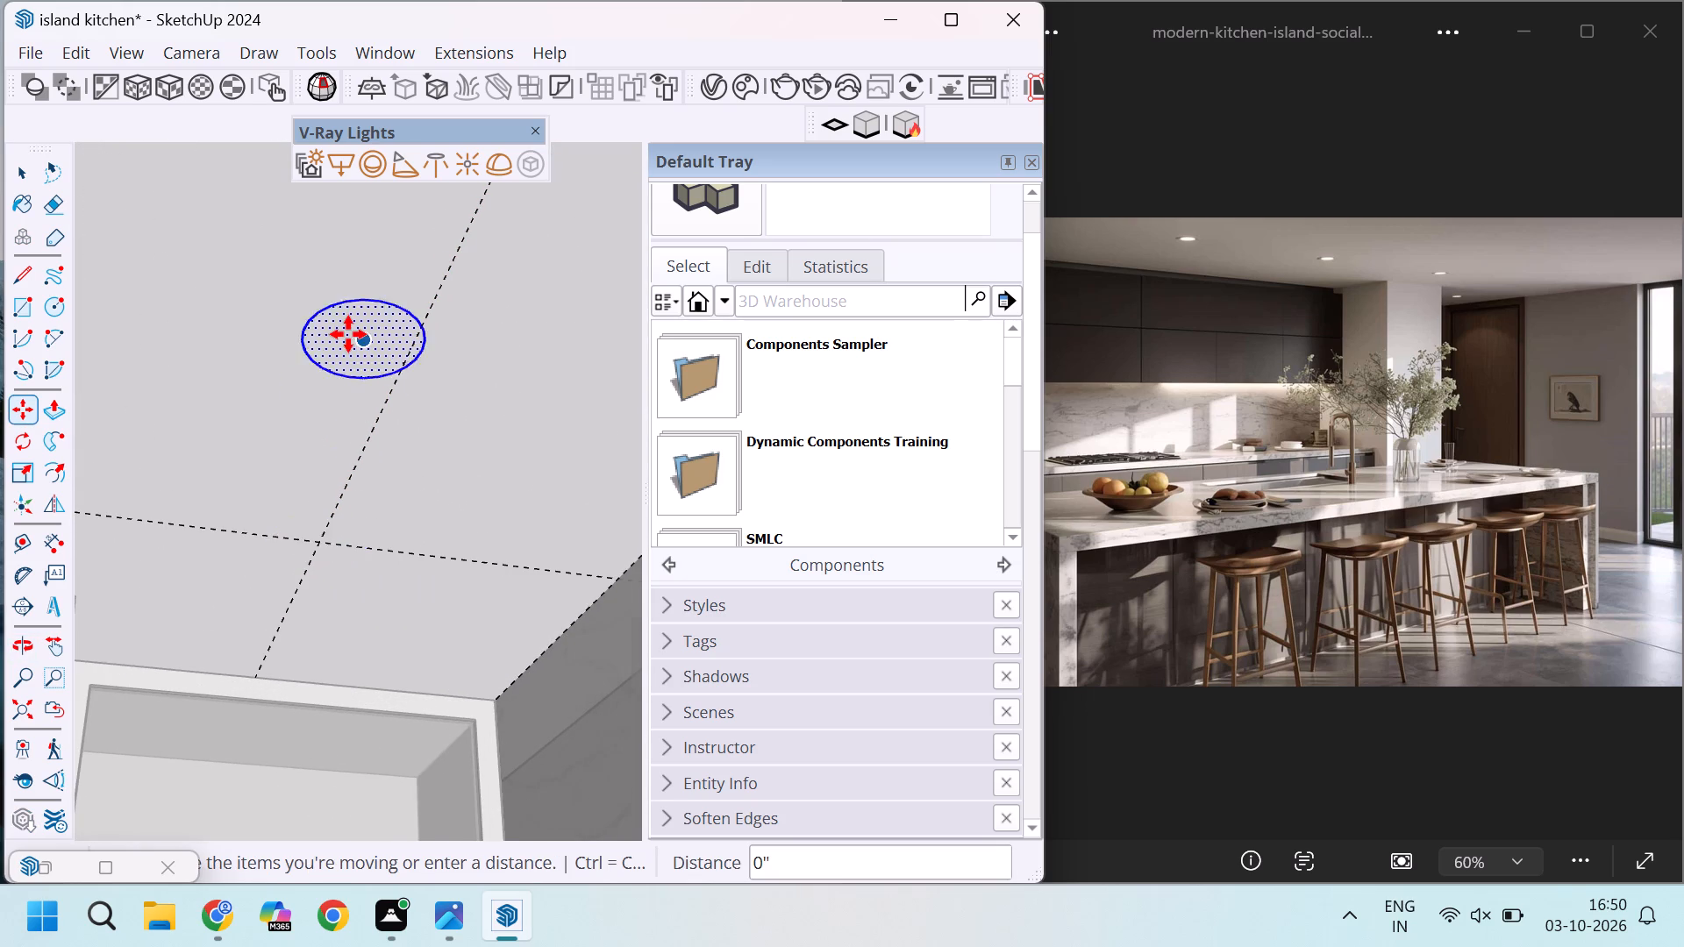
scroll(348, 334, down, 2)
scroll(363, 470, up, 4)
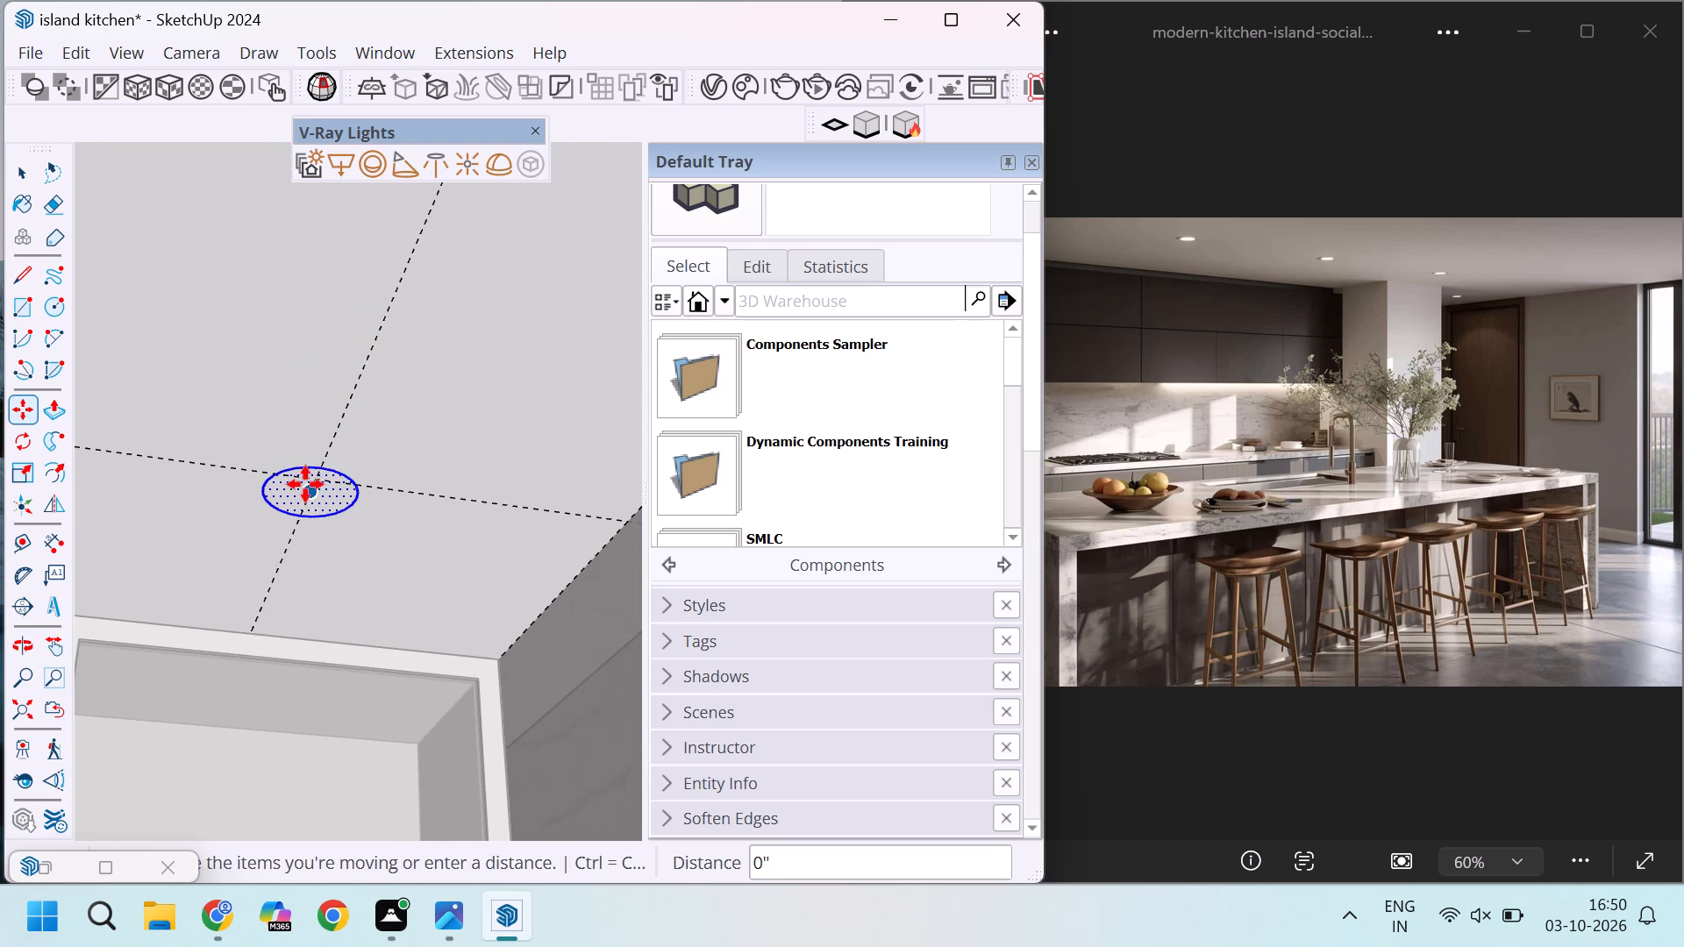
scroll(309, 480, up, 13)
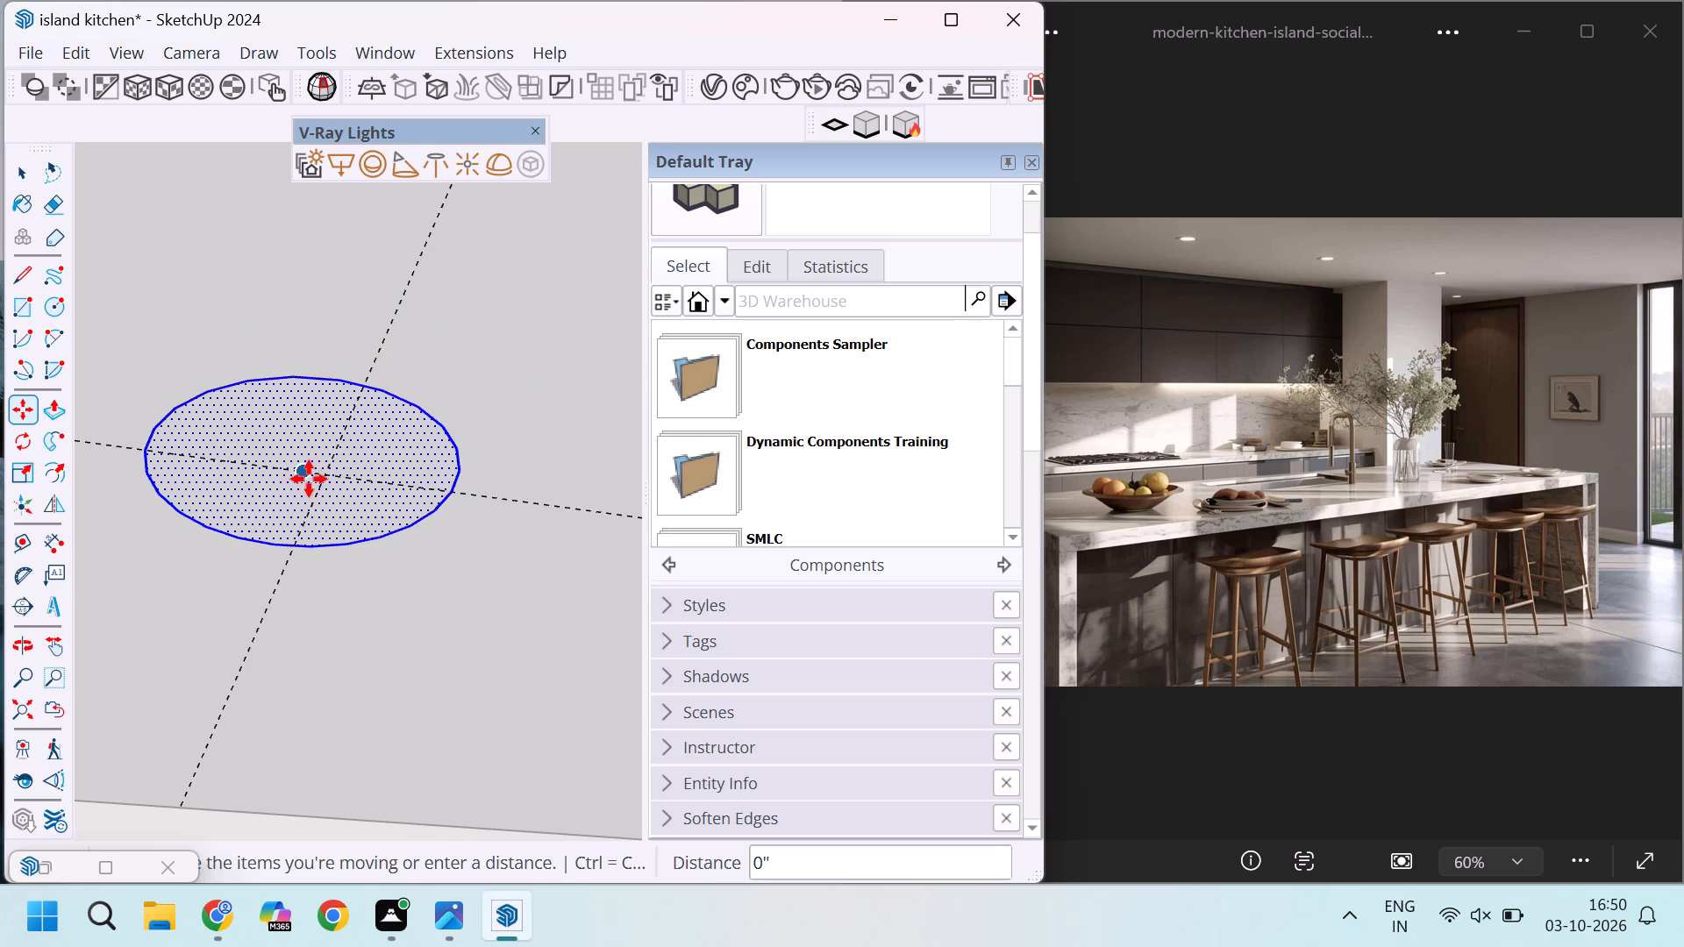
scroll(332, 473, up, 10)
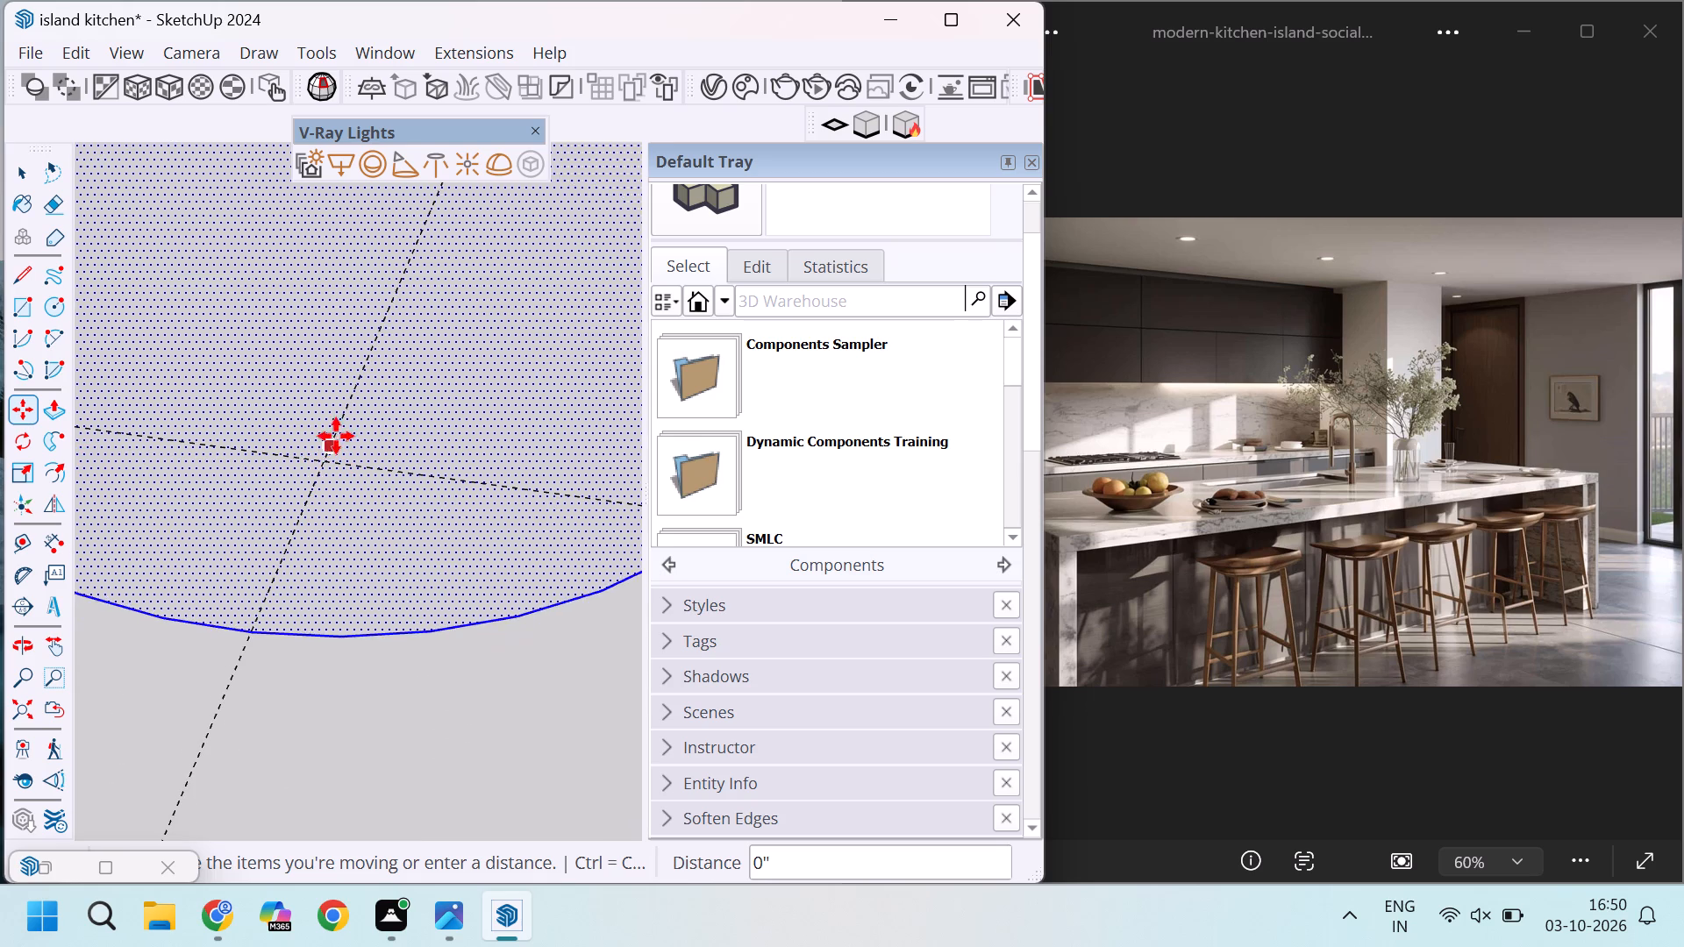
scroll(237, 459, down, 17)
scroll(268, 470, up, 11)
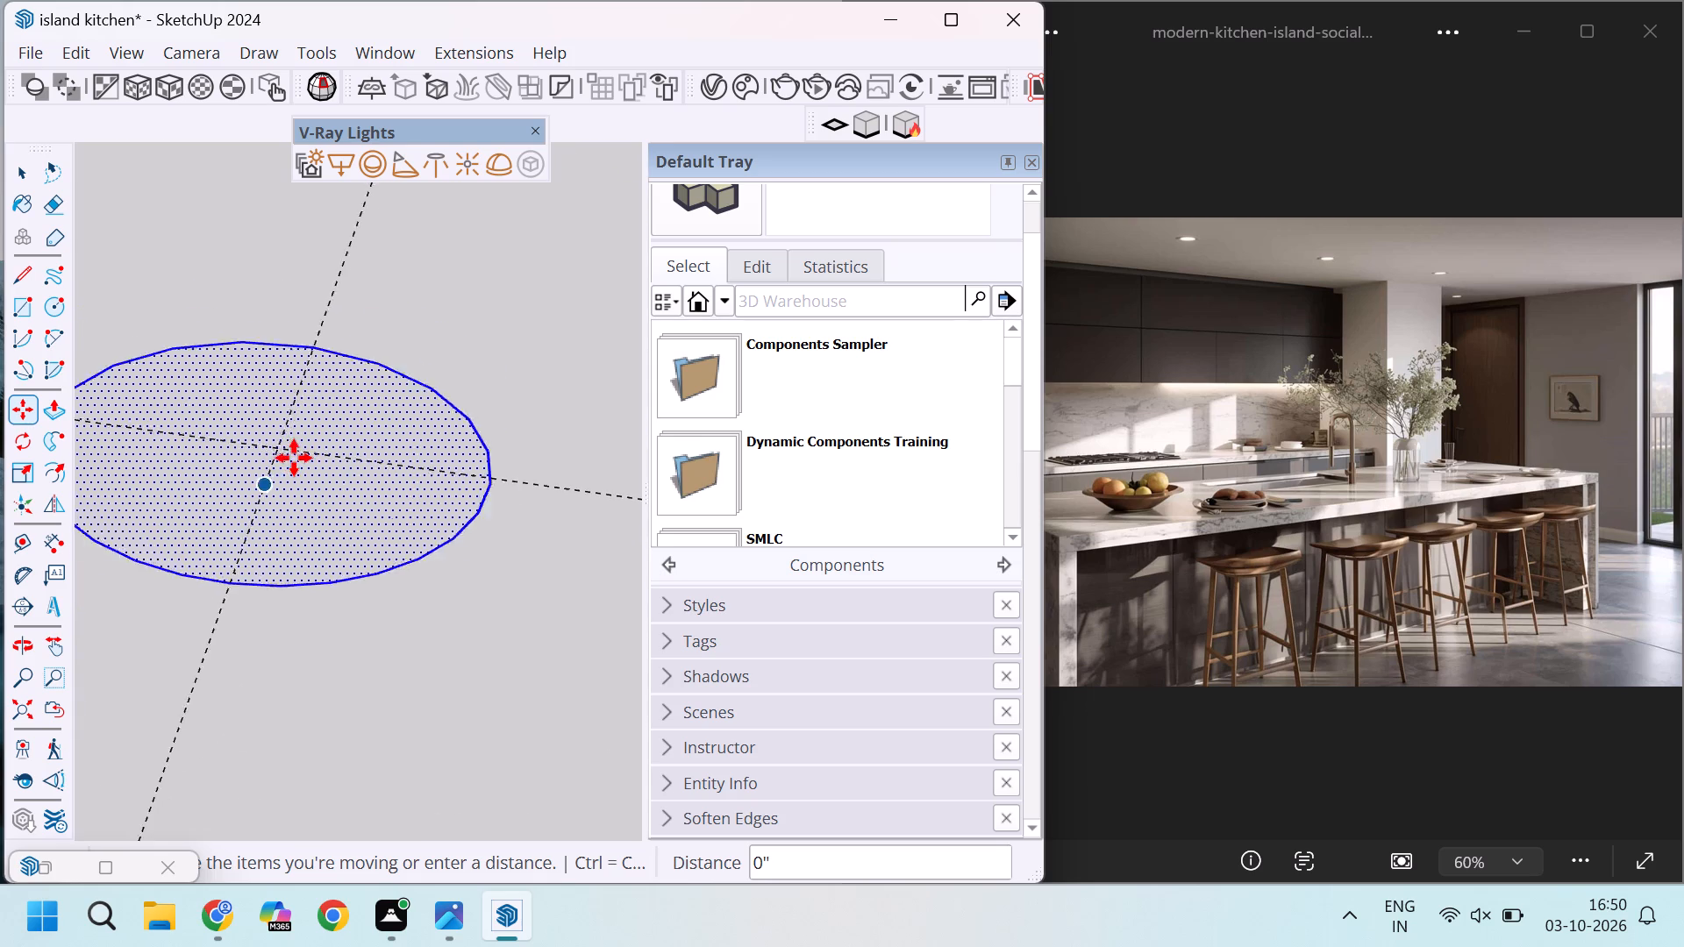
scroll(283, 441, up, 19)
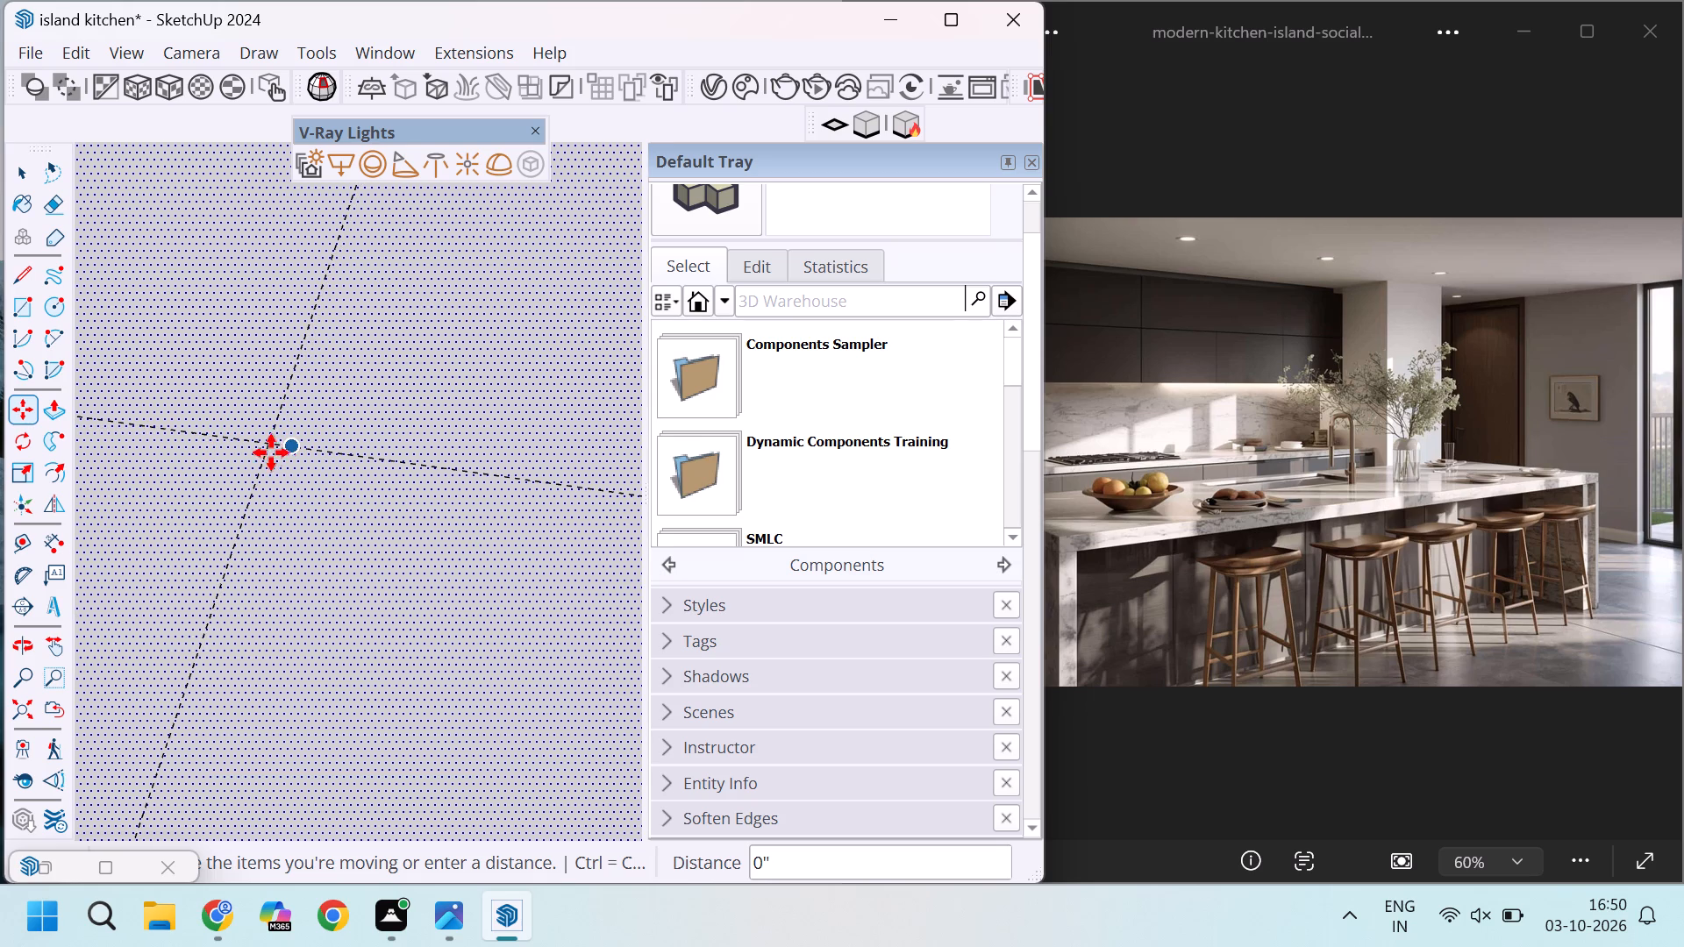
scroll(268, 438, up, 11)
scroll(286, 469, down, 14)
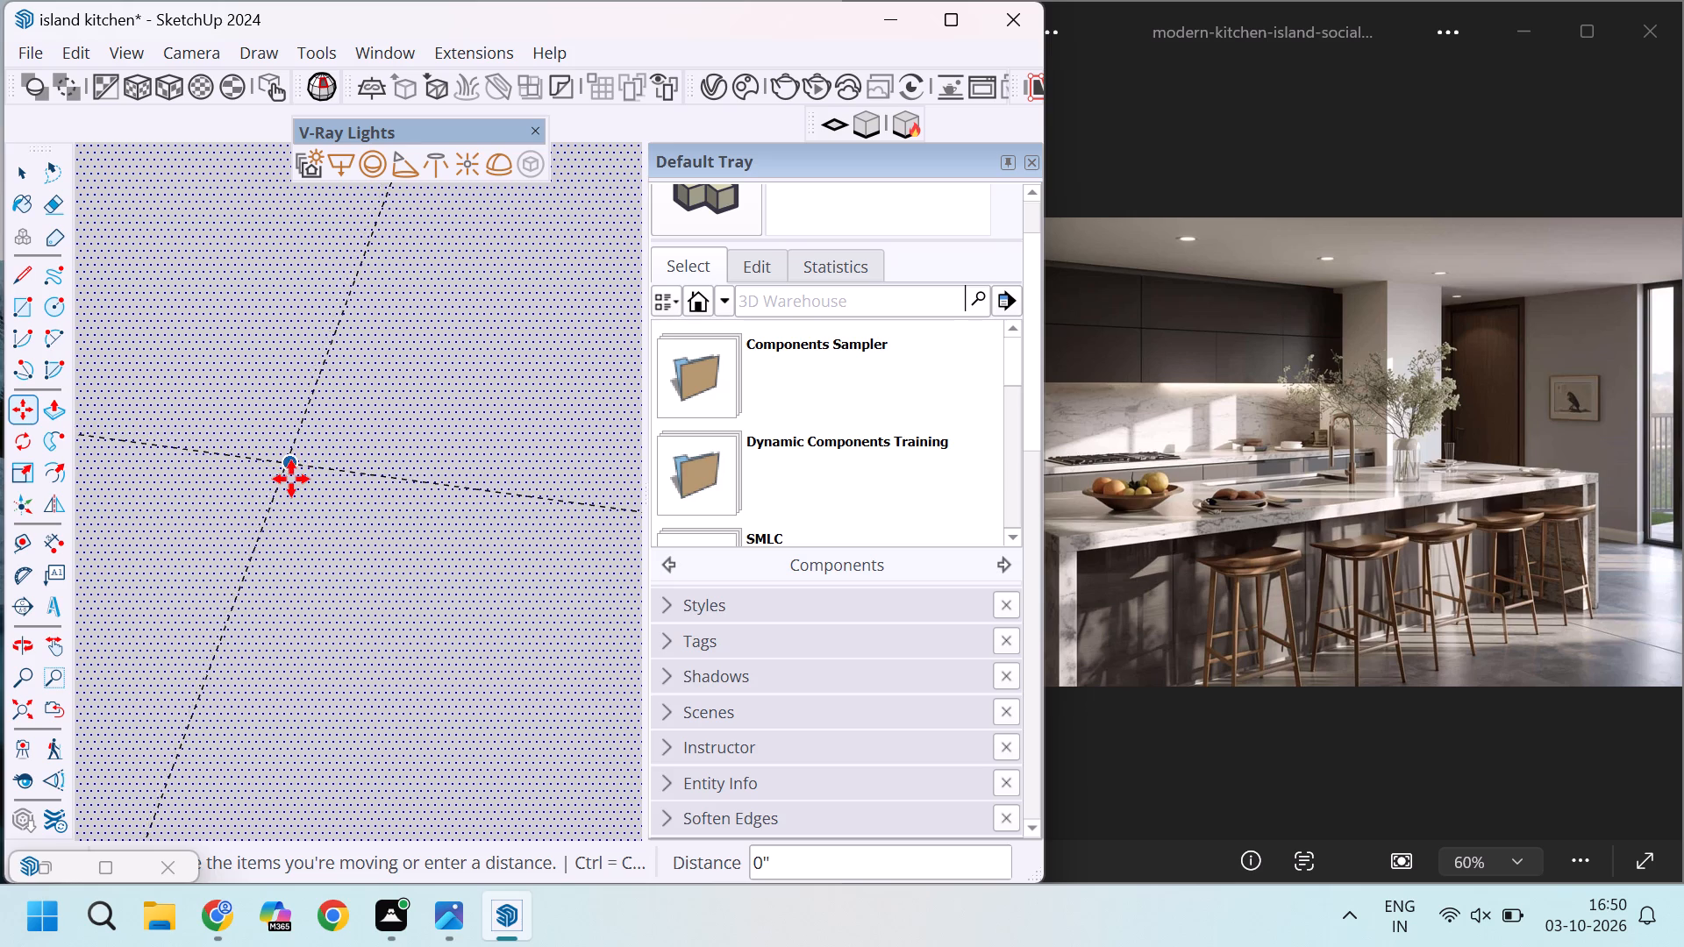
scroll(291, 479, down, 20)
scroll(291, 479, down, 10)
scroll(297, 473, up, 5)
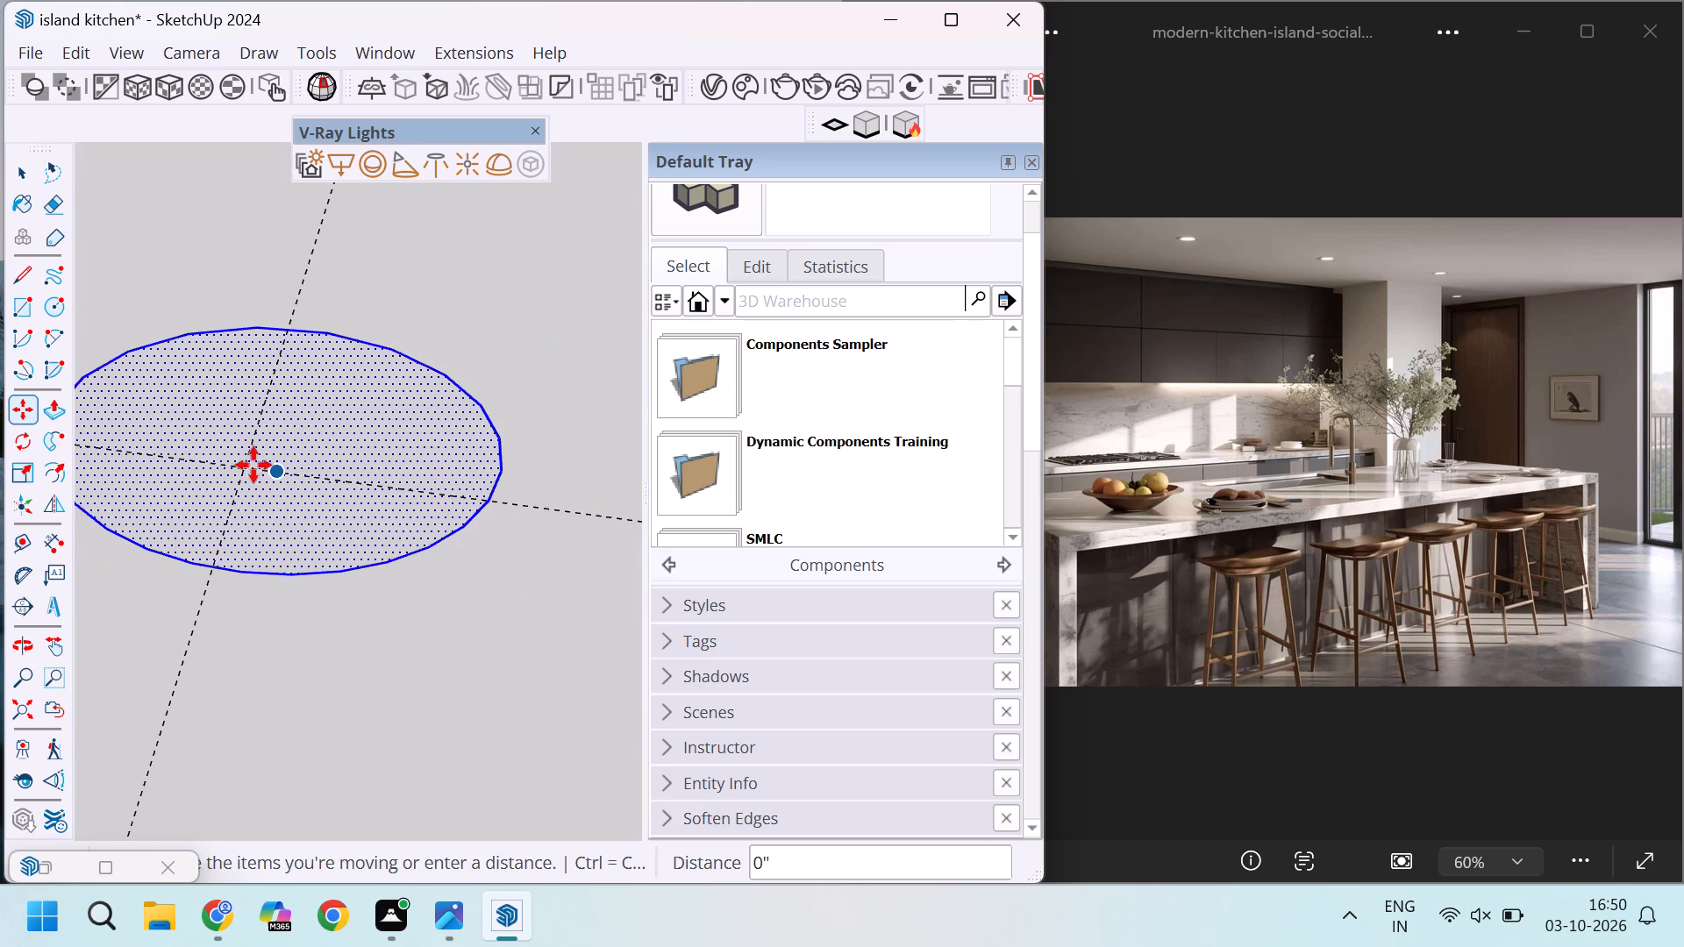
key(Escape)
Copy the circle by its centre 4' along the long guide above the tall shelving to the crossing with the third spacing guide.
scroll(264, 471, down, 7)
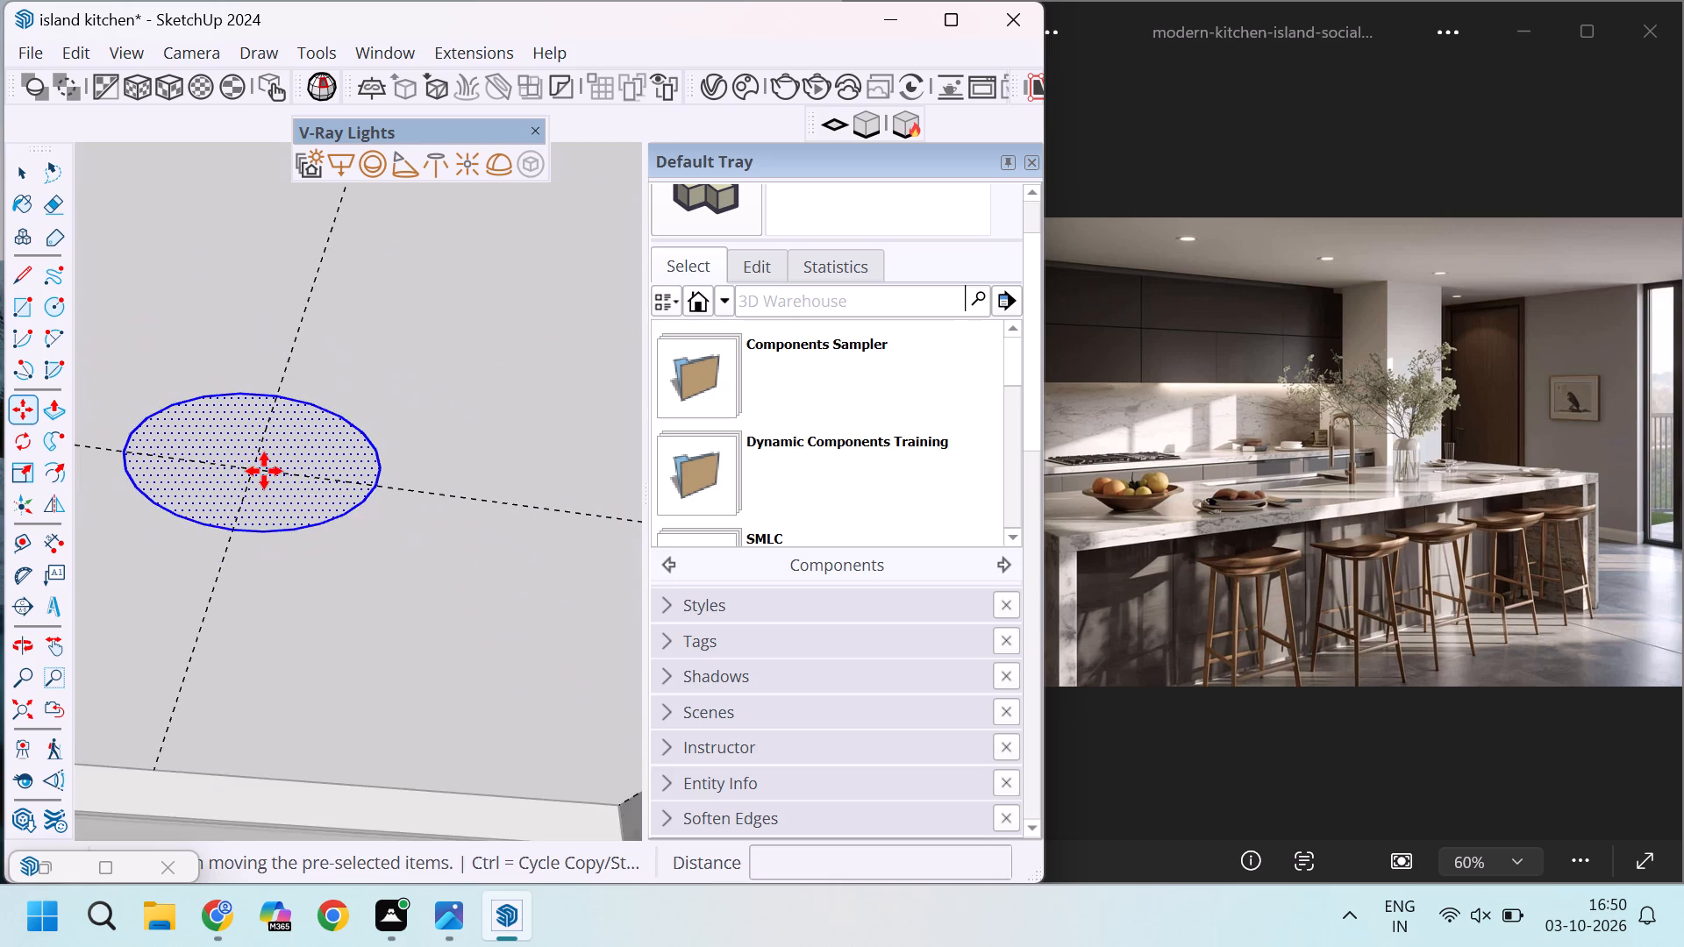
scroll(264, 471, down, 20)
scroll(264, 471, down, 1)
scroll(265, 477, up, 7)
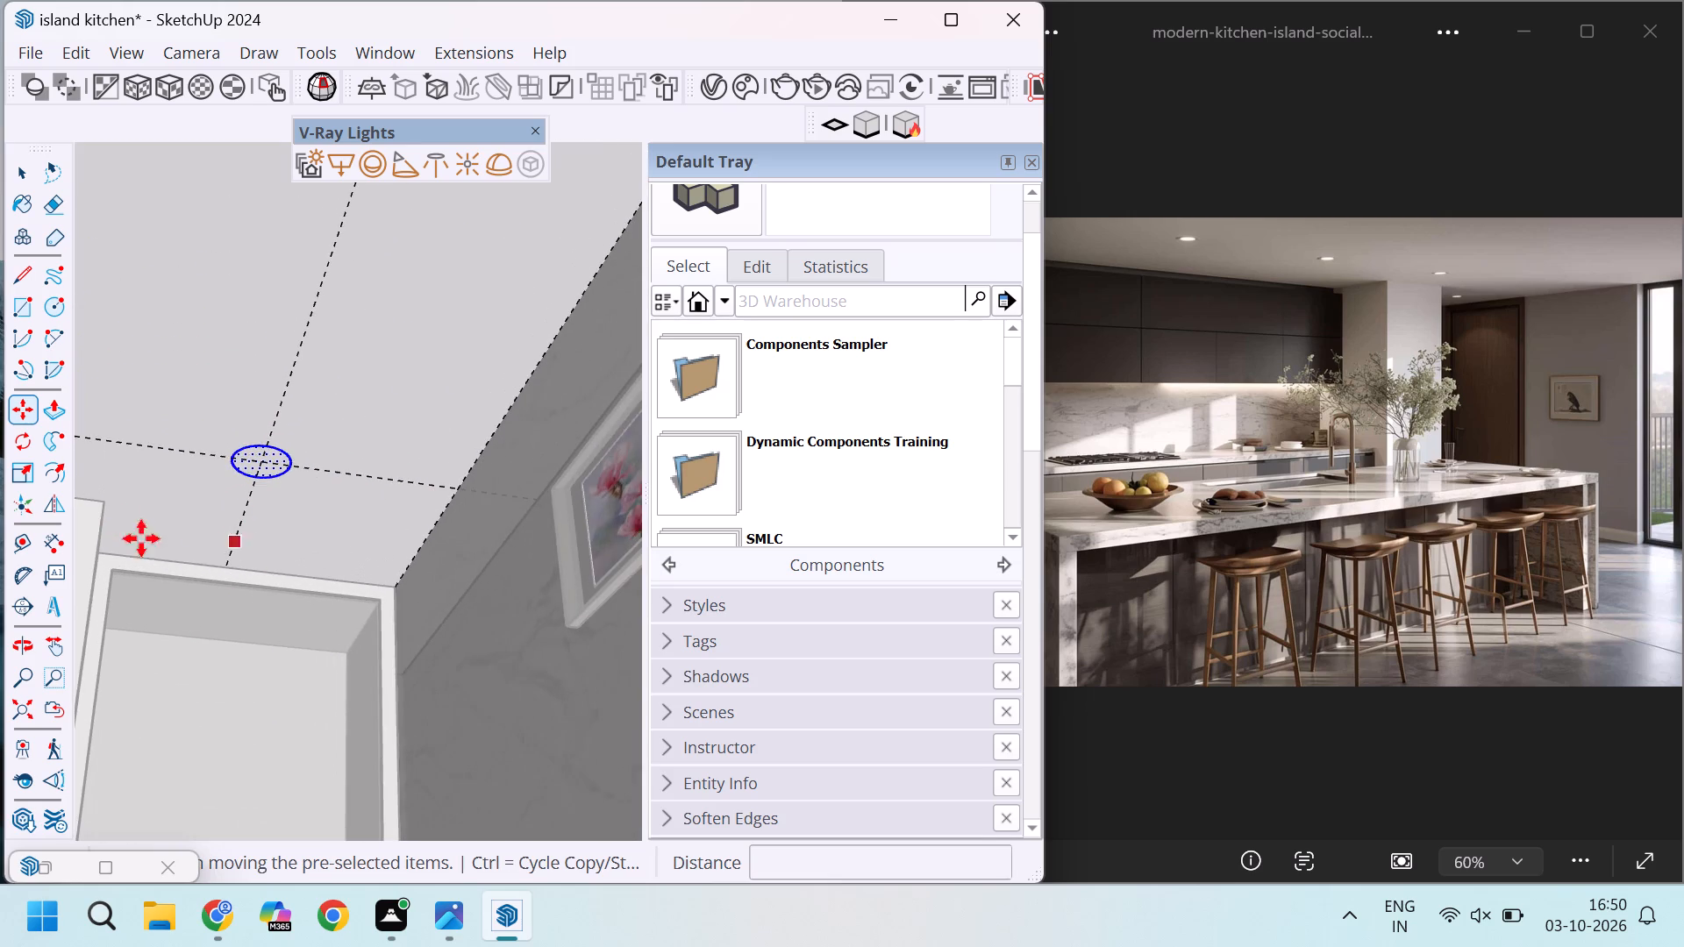
scroll(240, 449, up, 5)
click(277, 477)
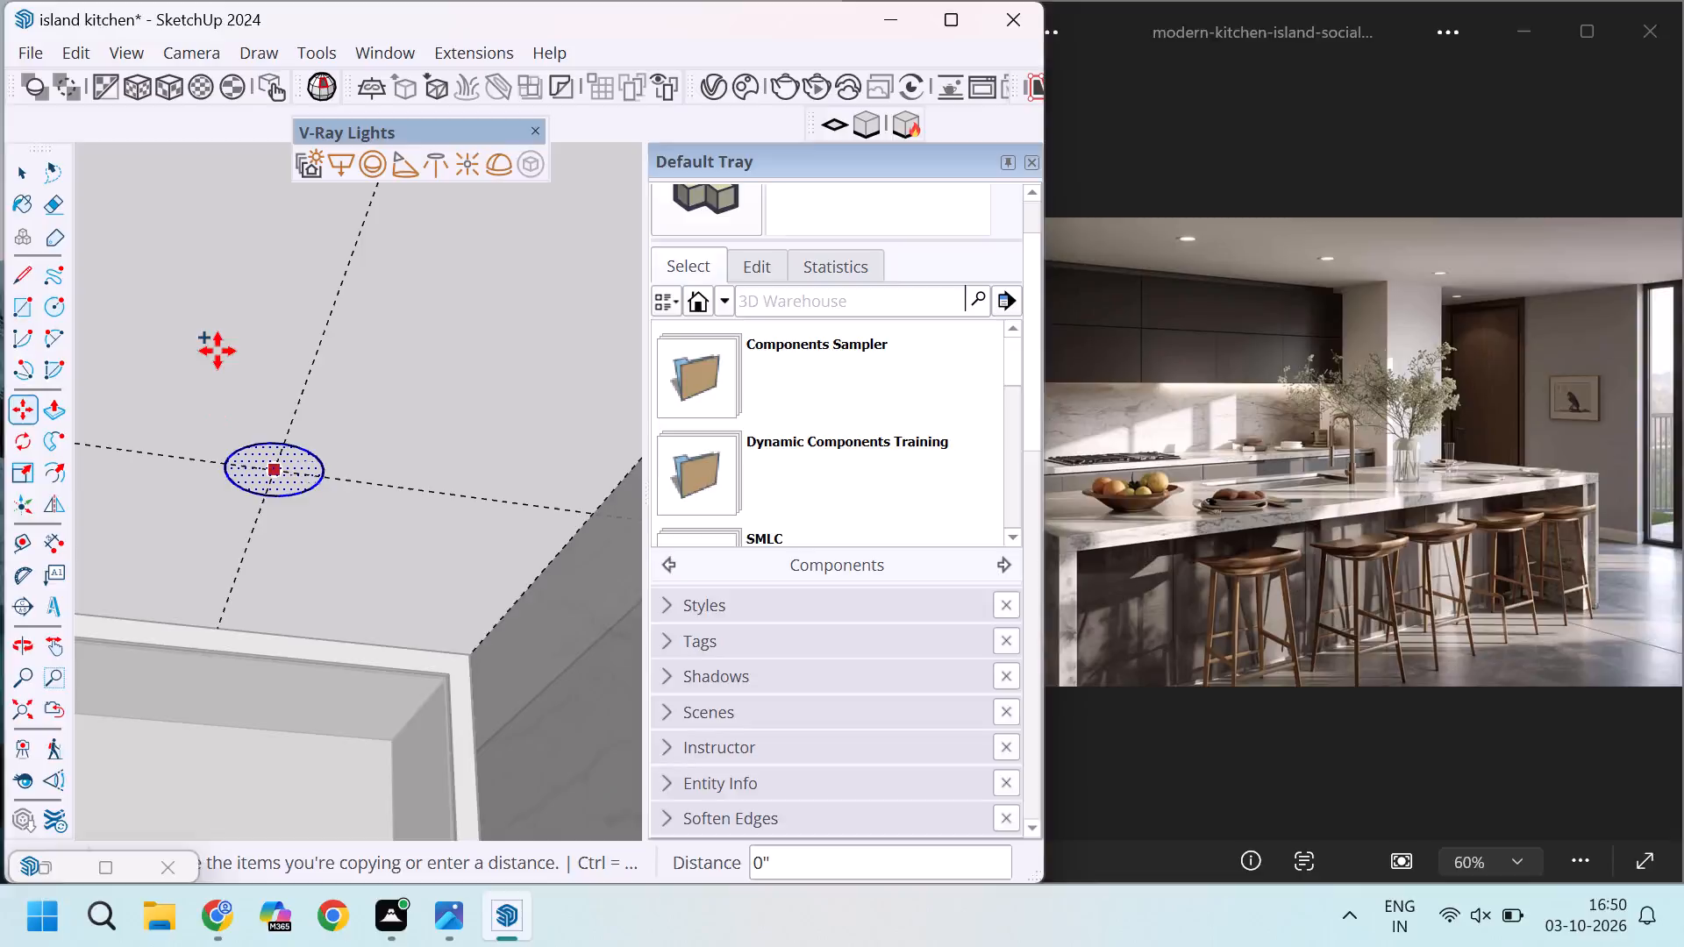
scroll(233, 304, down, 19)
scroll(380, 305, down, 1)
scroll(303, 356, up, 7)
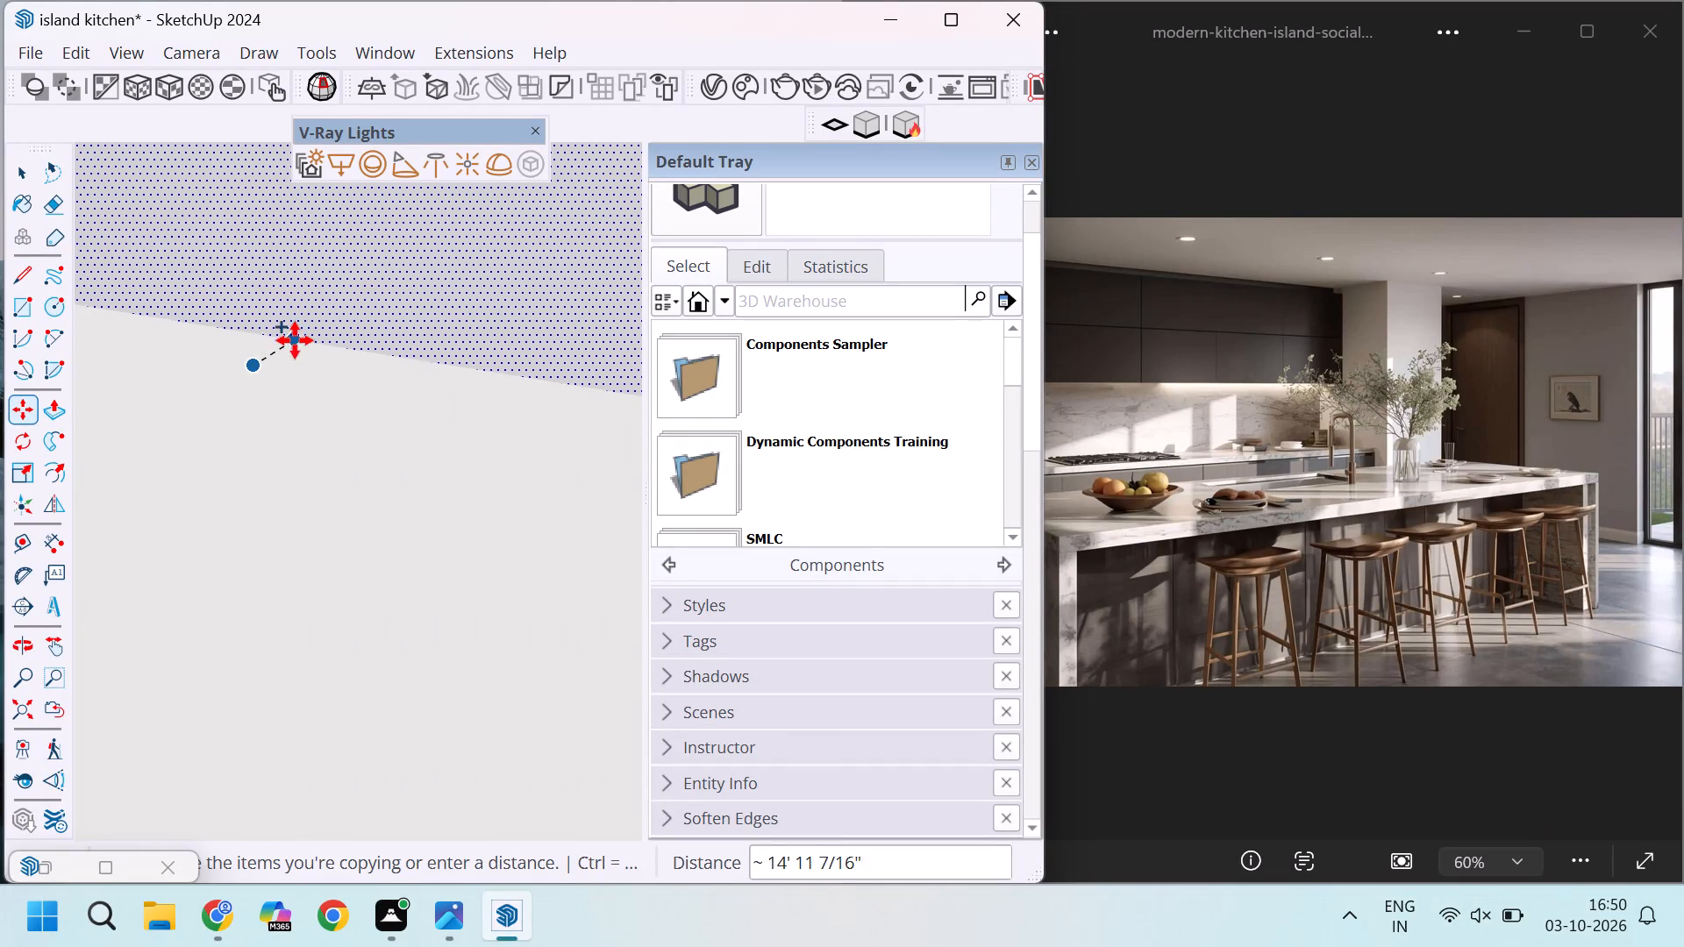
scroll(295, 340, up, 20)
scroll(295, 340, up, 9)
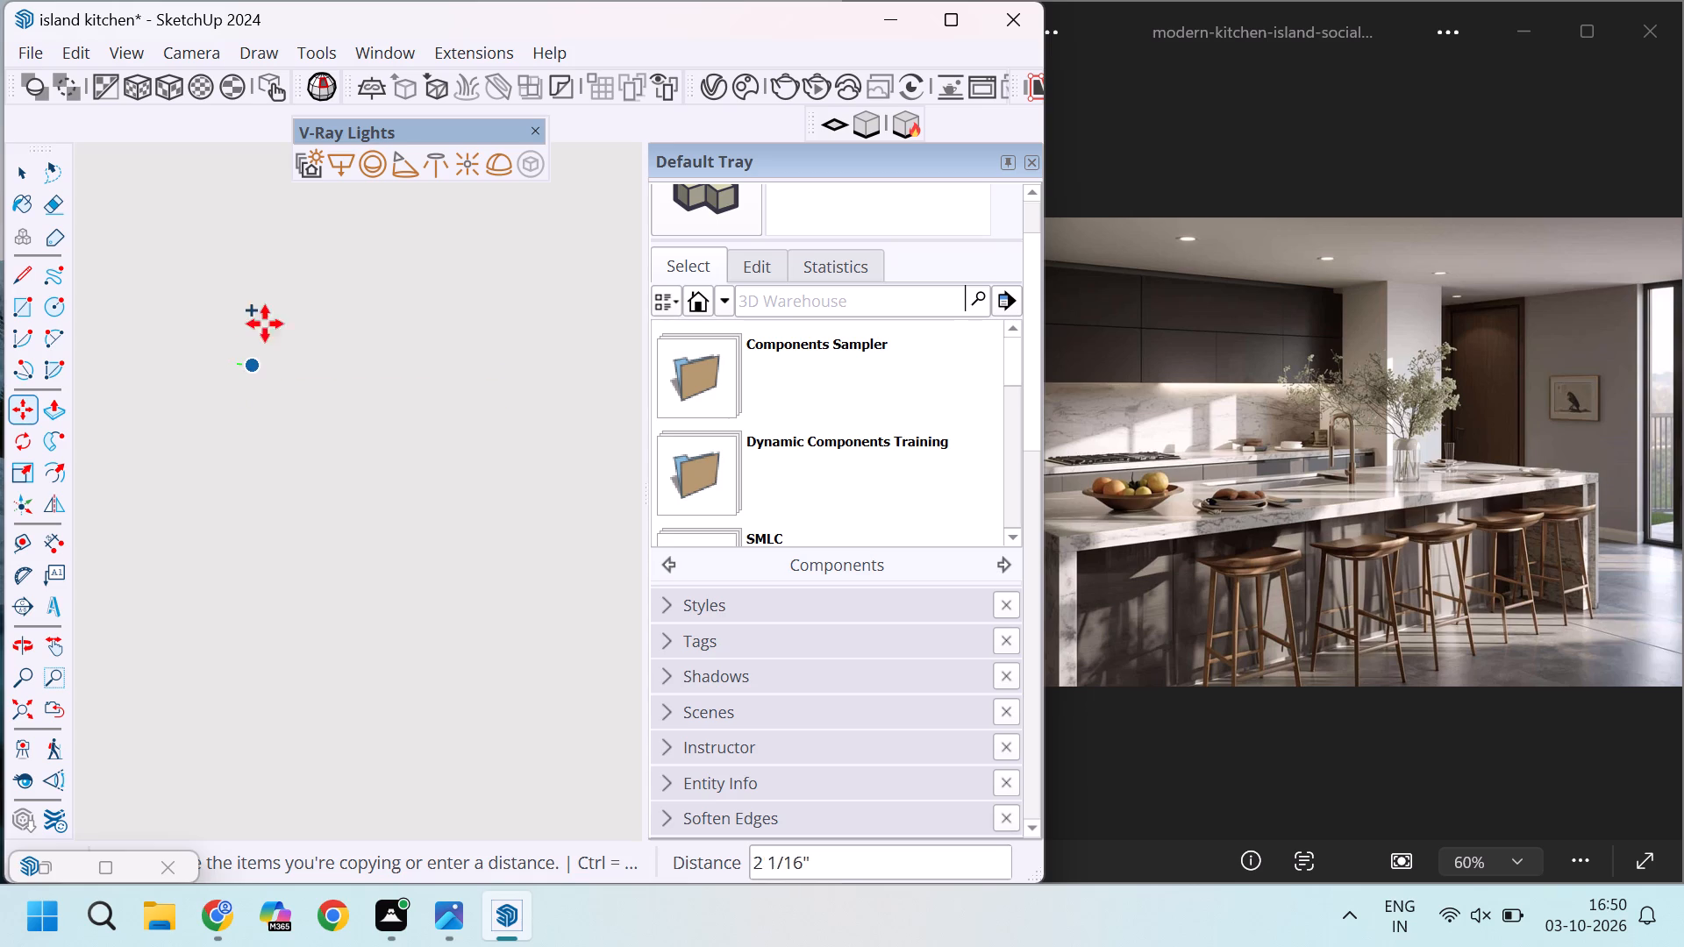
scroll(269, 313, down, 19)
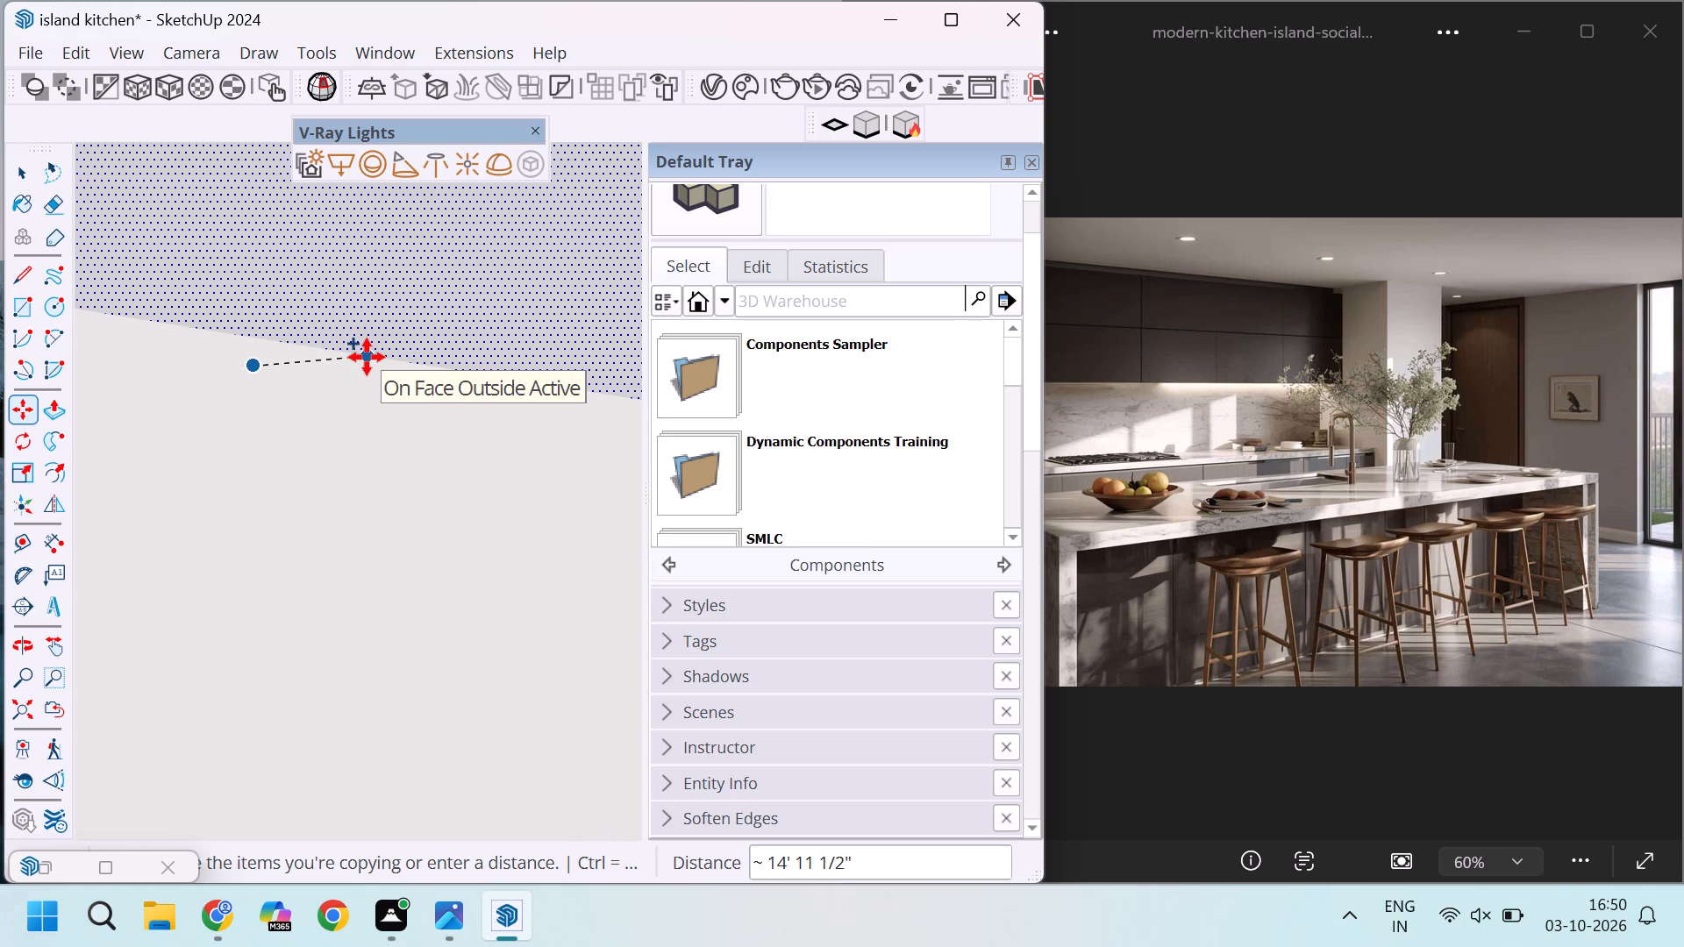
scroll(367, 357, down, 20)
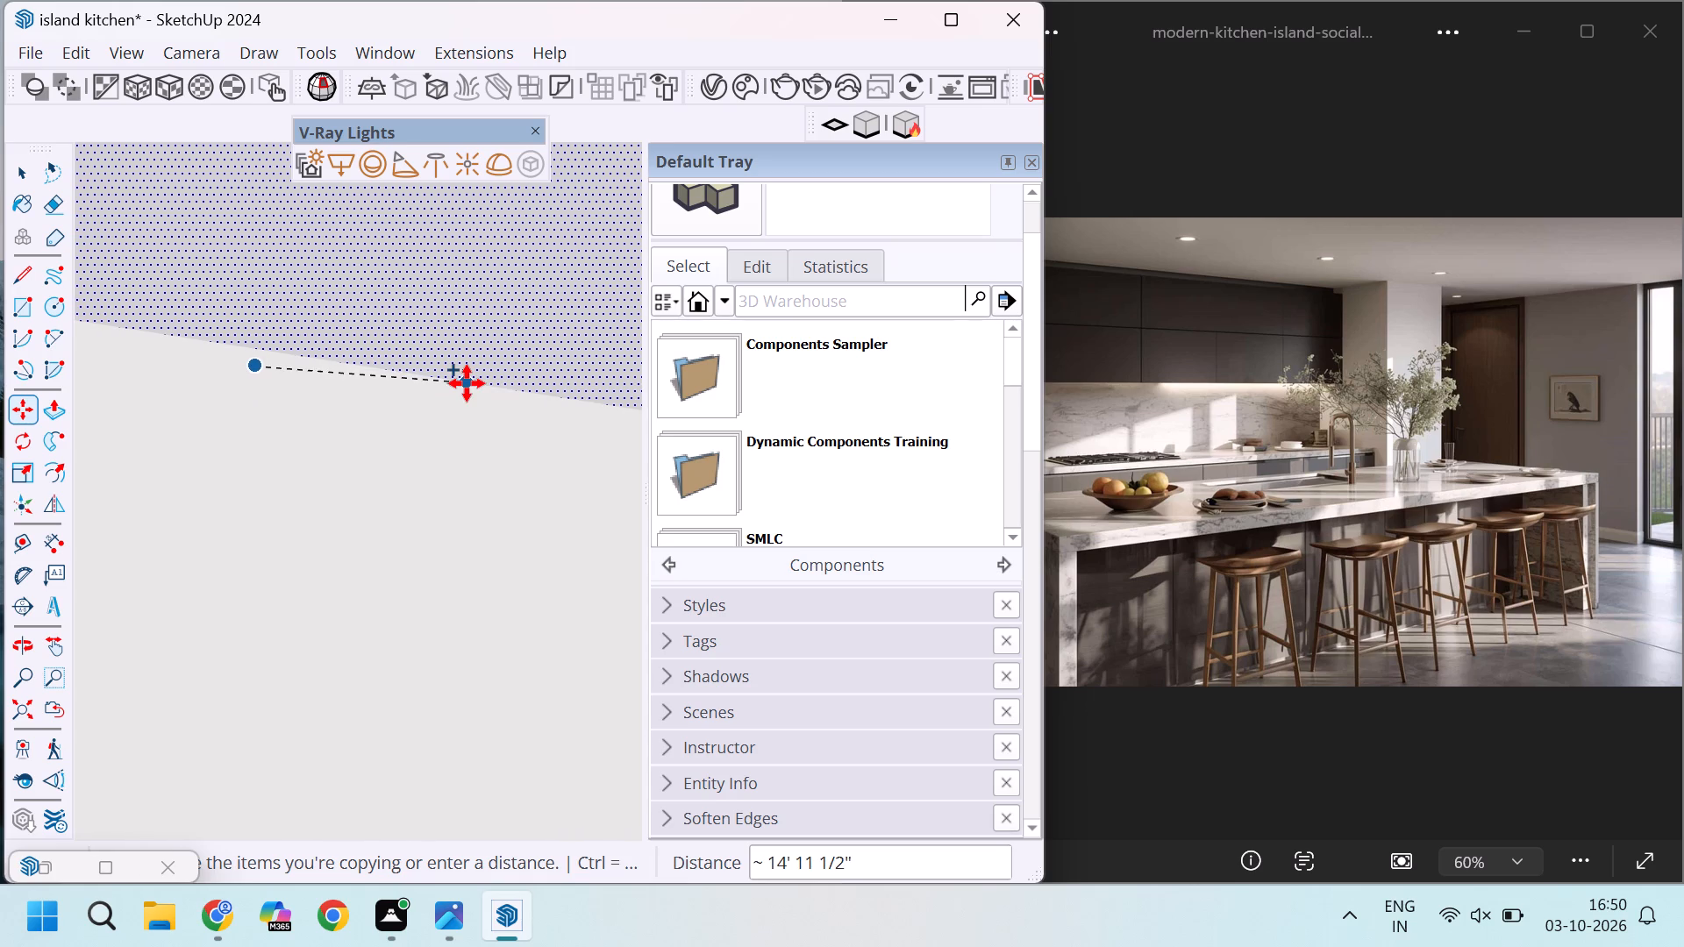
scroll(467, 383, down, 20)
scroll(467, 383, down, 3)
scroll(386, 232, down, 8)
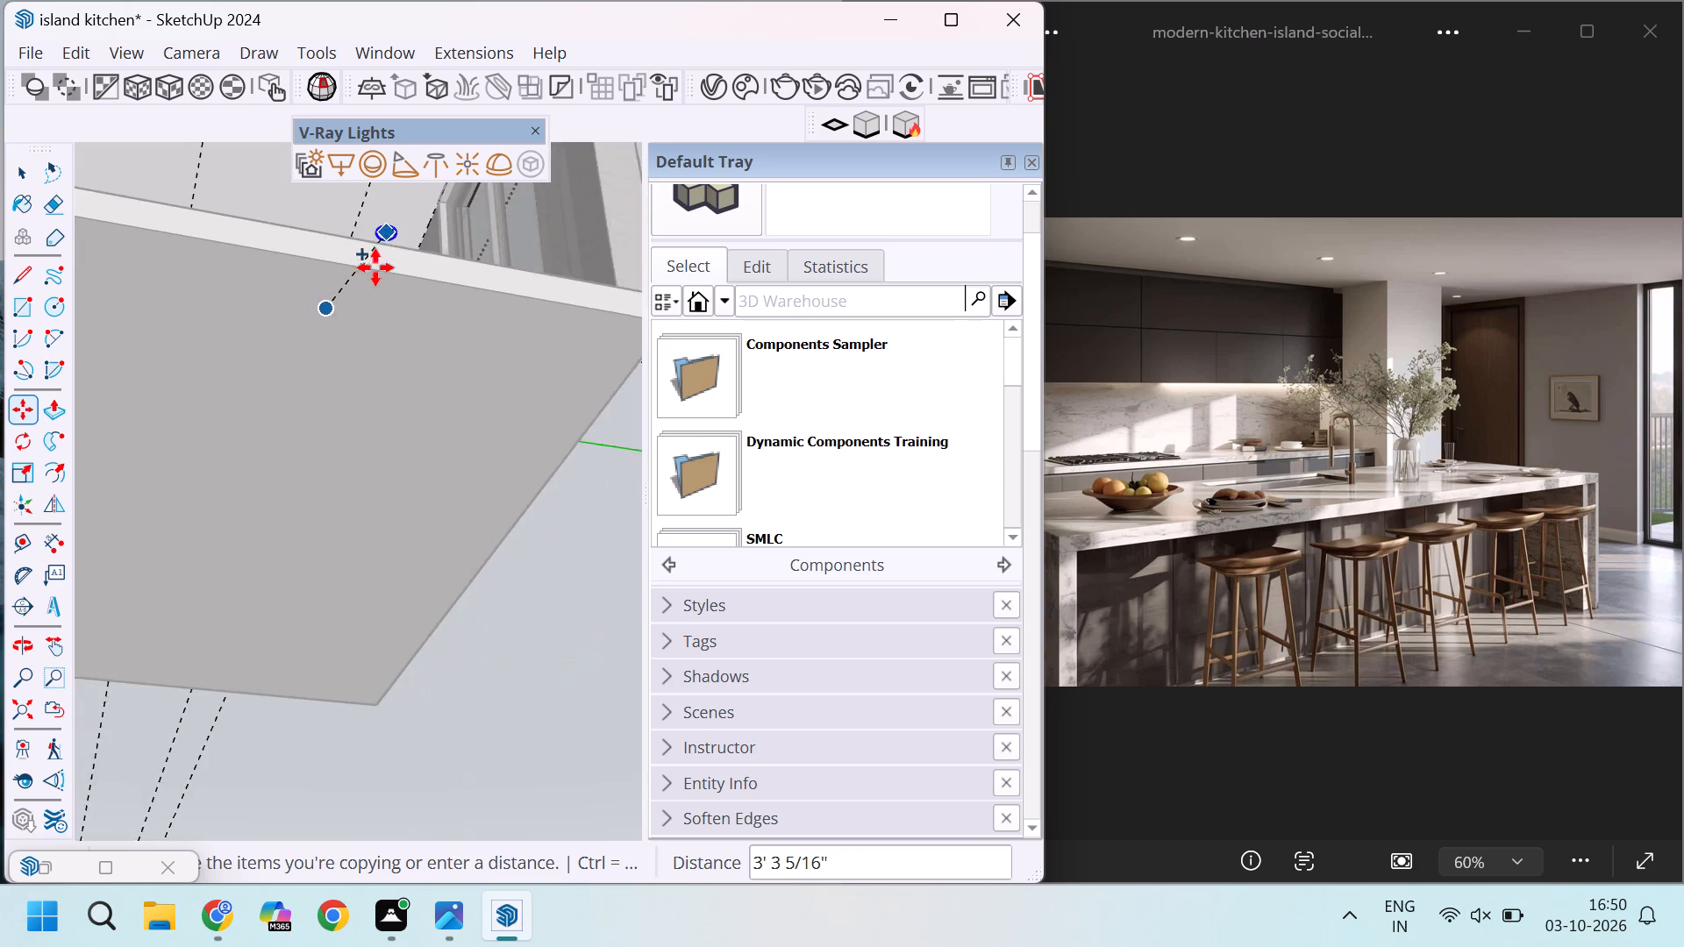
scroll(375, 267, down, 4)
middle_drag(357, 224, 354, 409)
scroll(354, 410, down, 5)
scroll(289, 332, up, 5)
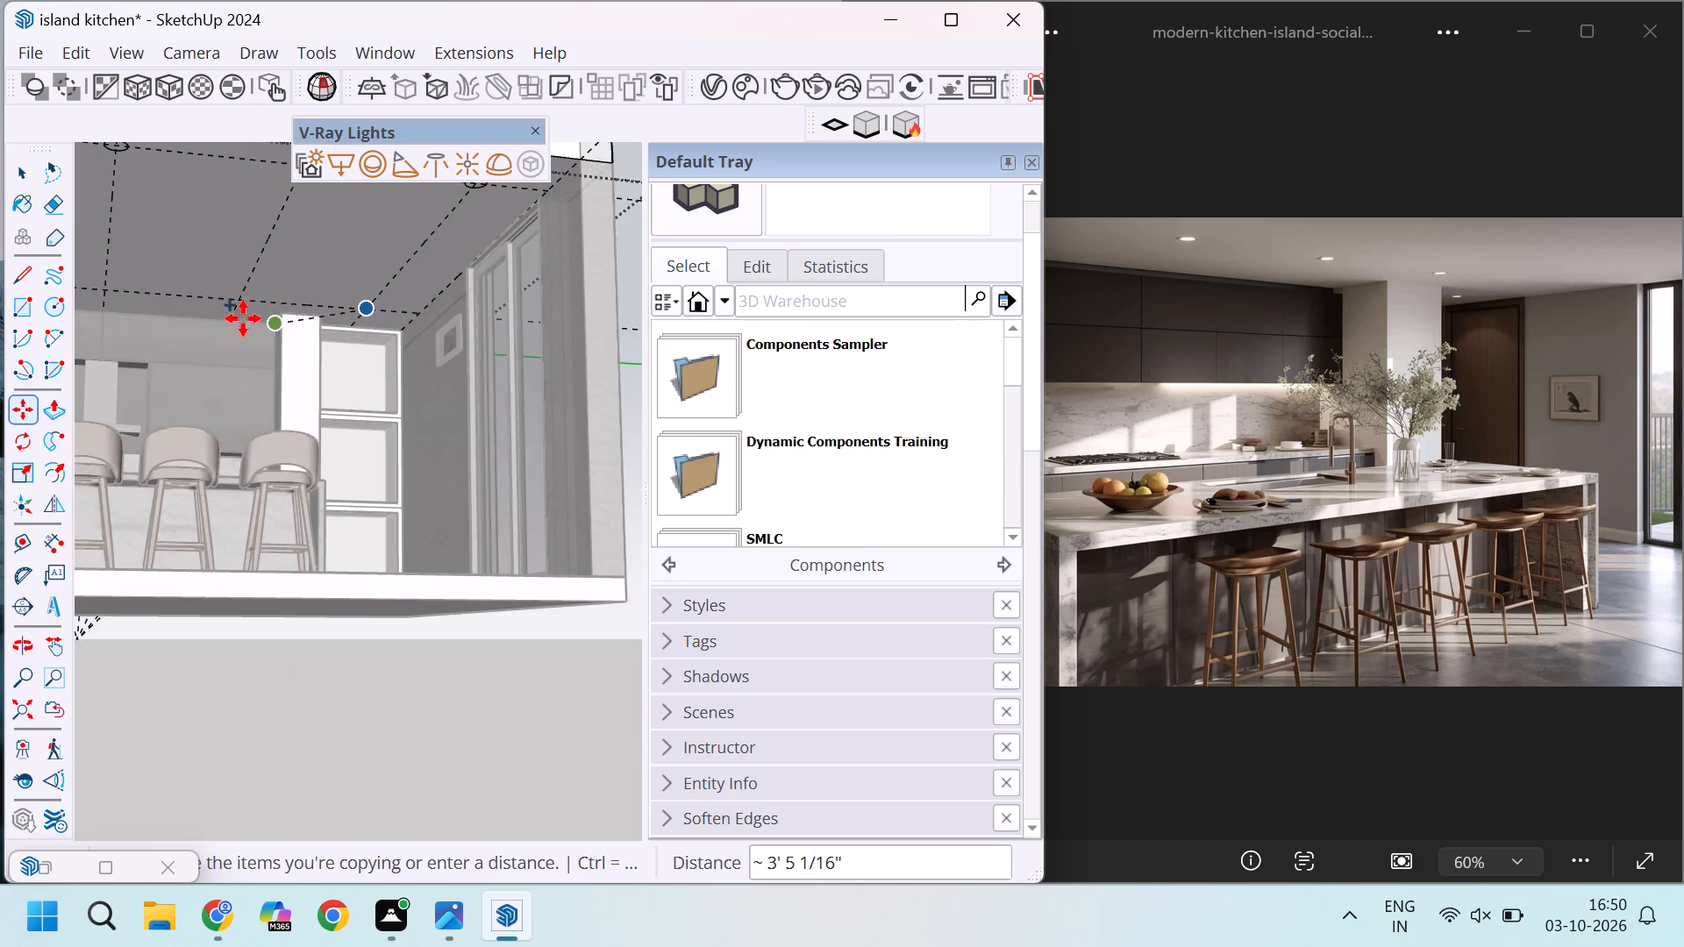
scroll(243, 318, up, 20)
scroll(243, 318, up, 11)
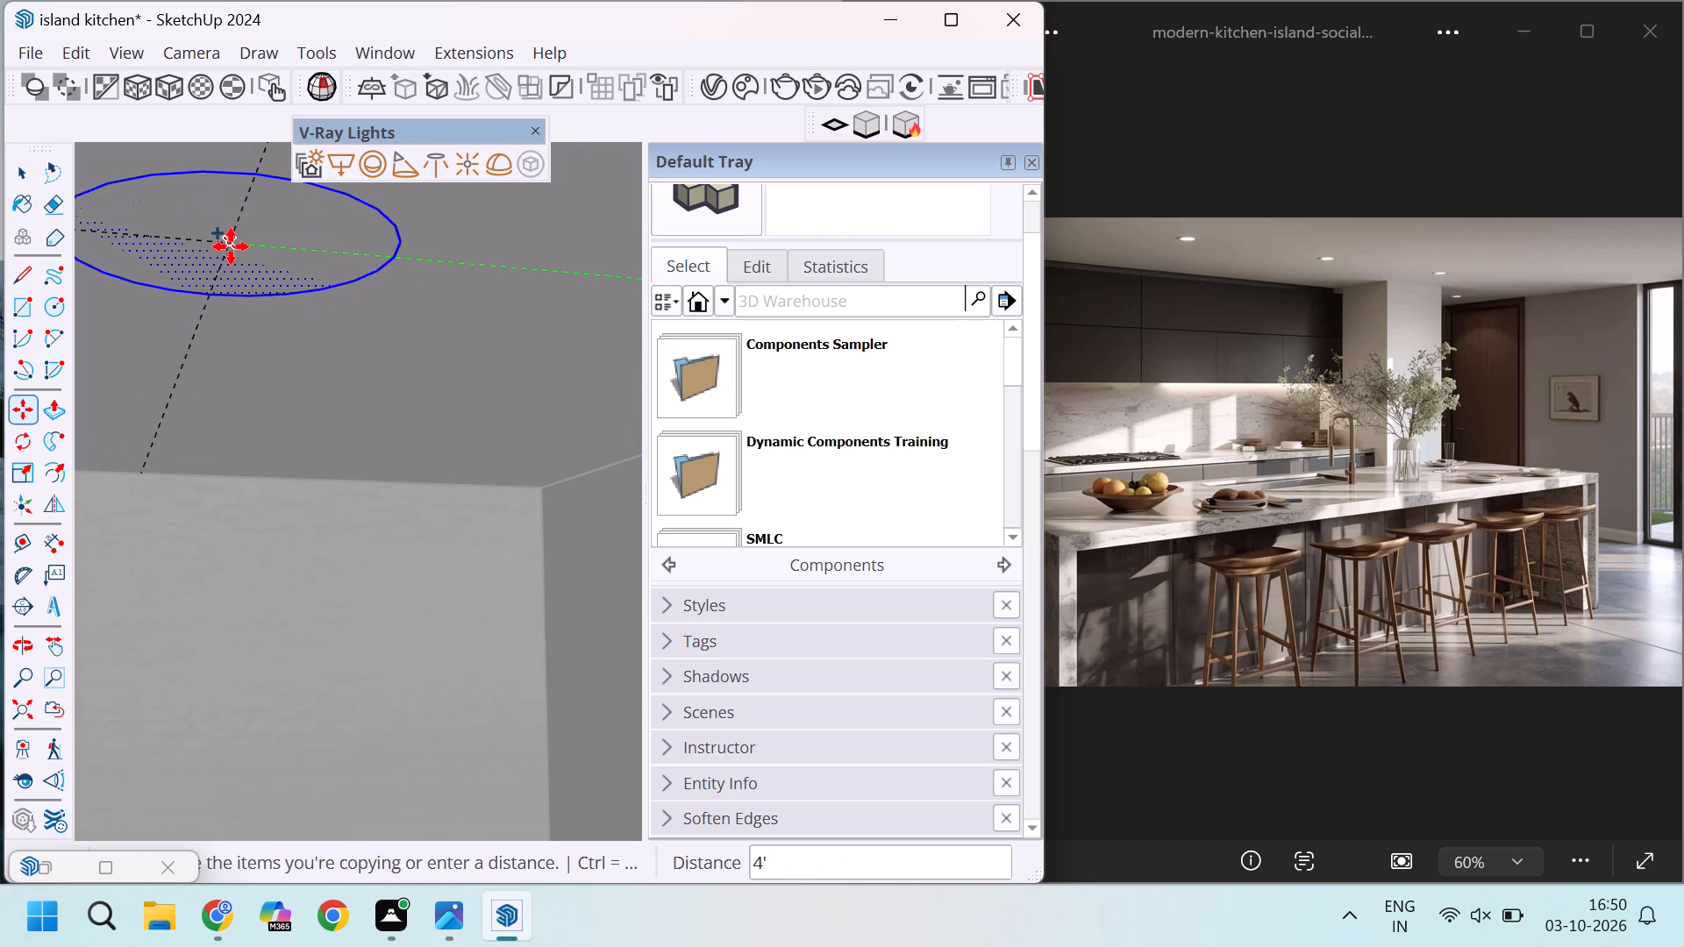
click(231, 246)
Copy the circle about 4' farther along the same long guide to the crossing with the second spacing guide.
click(233, 246)
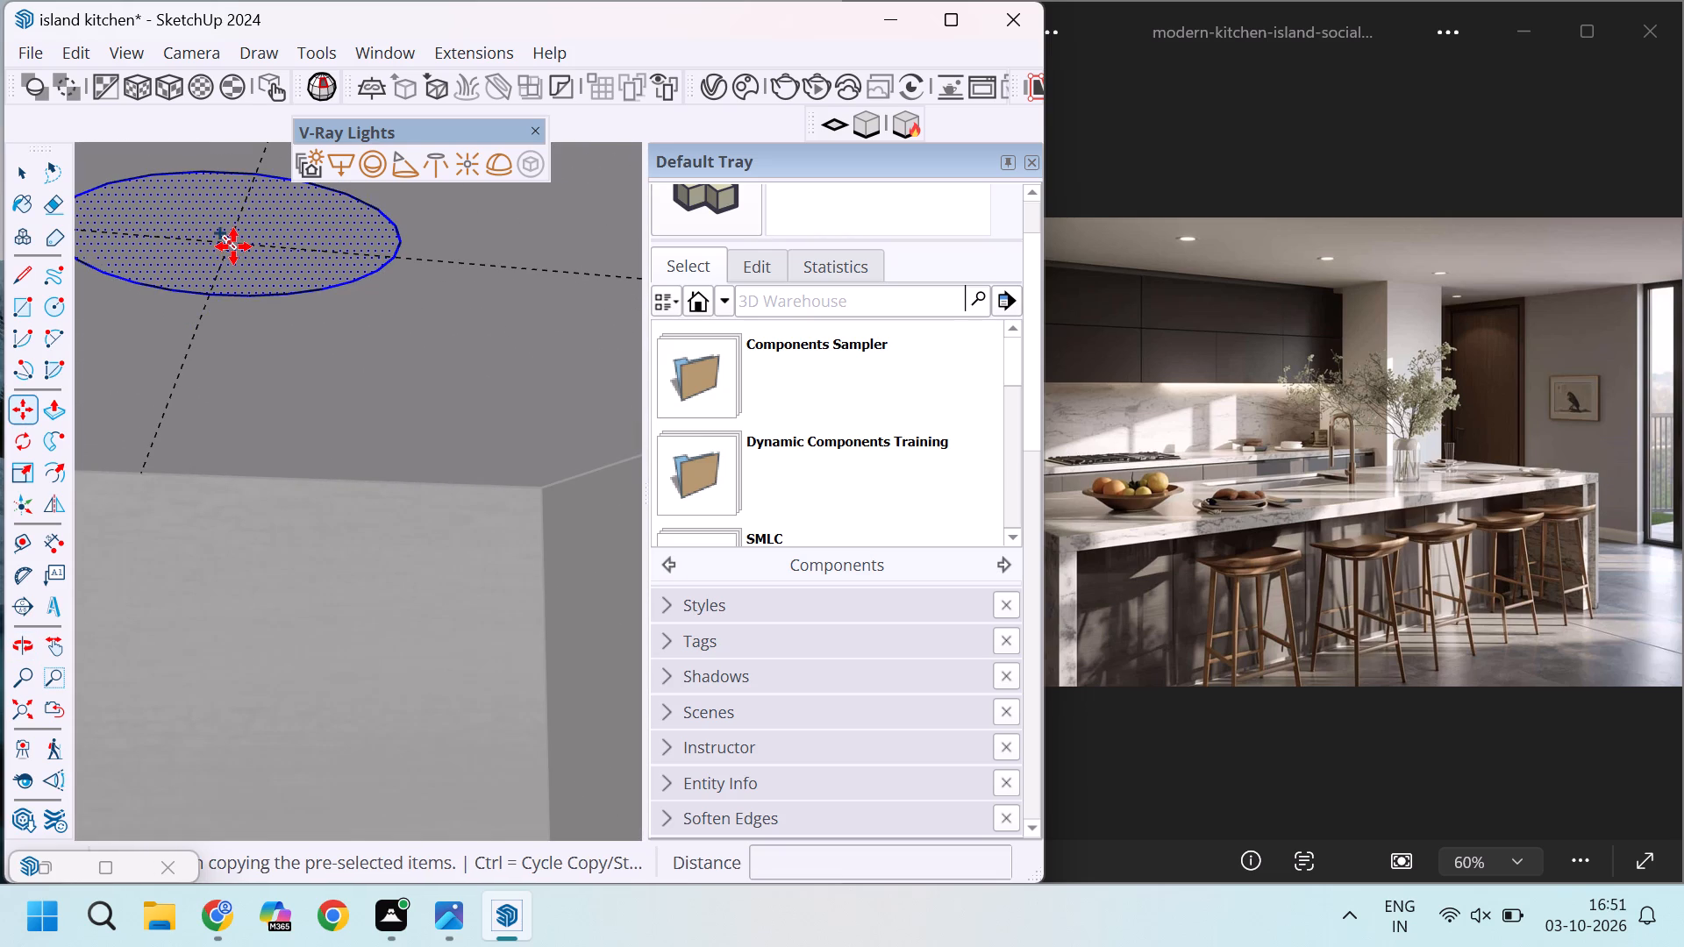
scroll(263, 267, down, 20)
scroll(263, 267, down, 15)
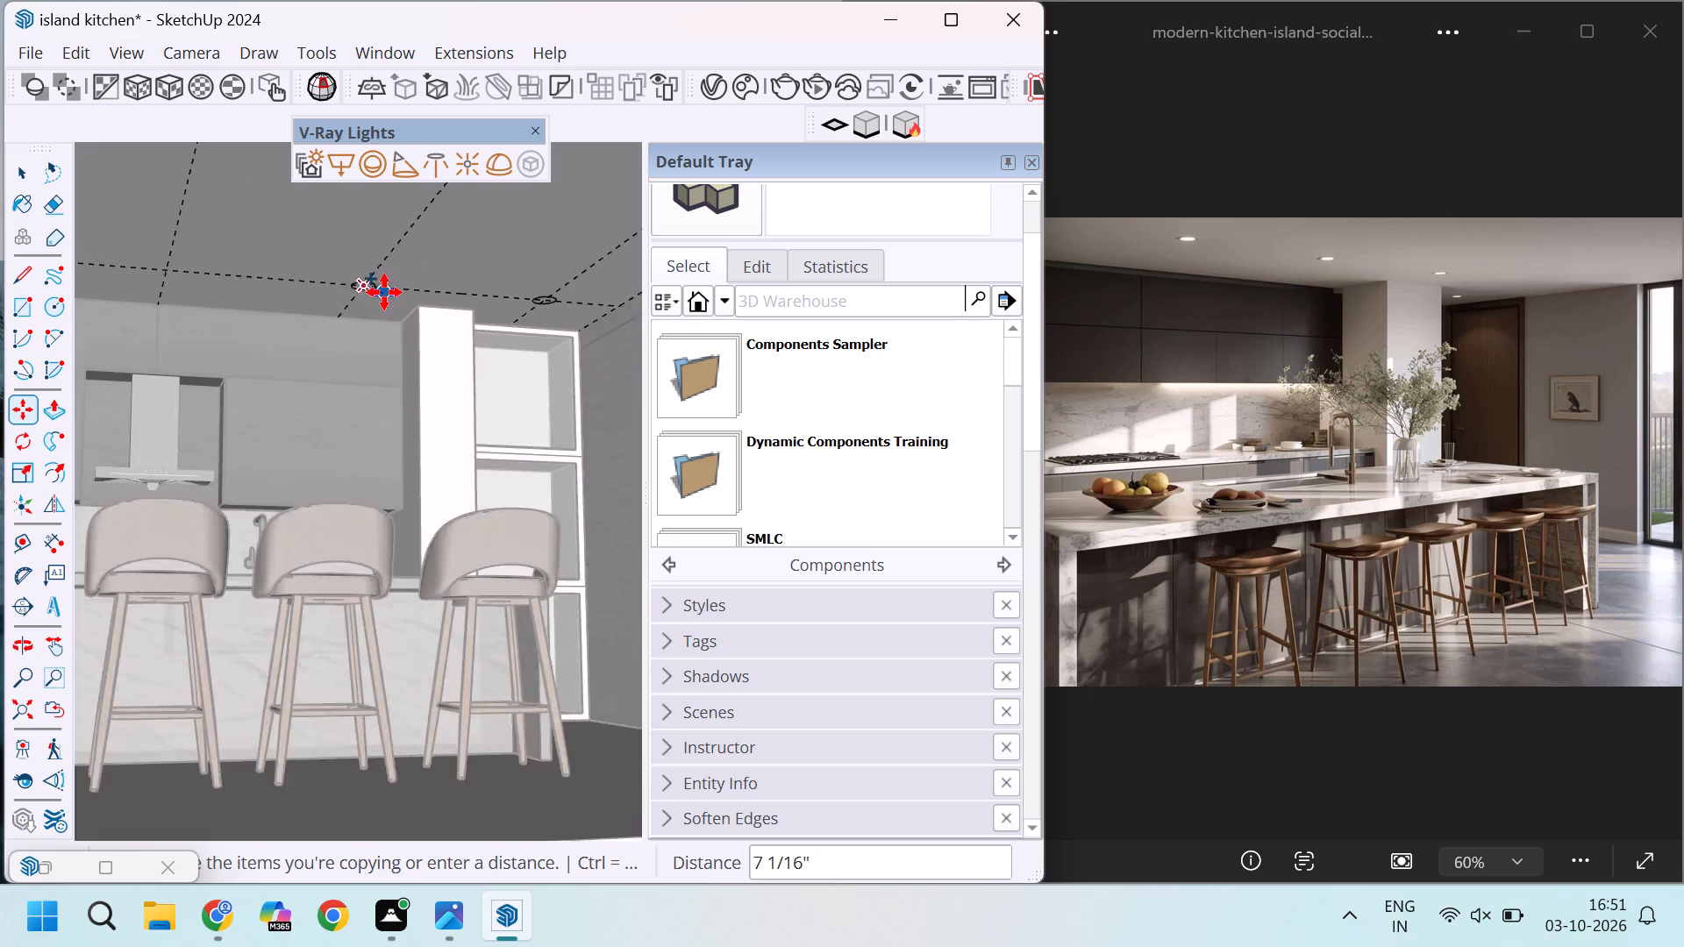
scroll(384, 292, down, 4)
scroll(229, 266, up, 20)
scroll(229, 266, up, 5)
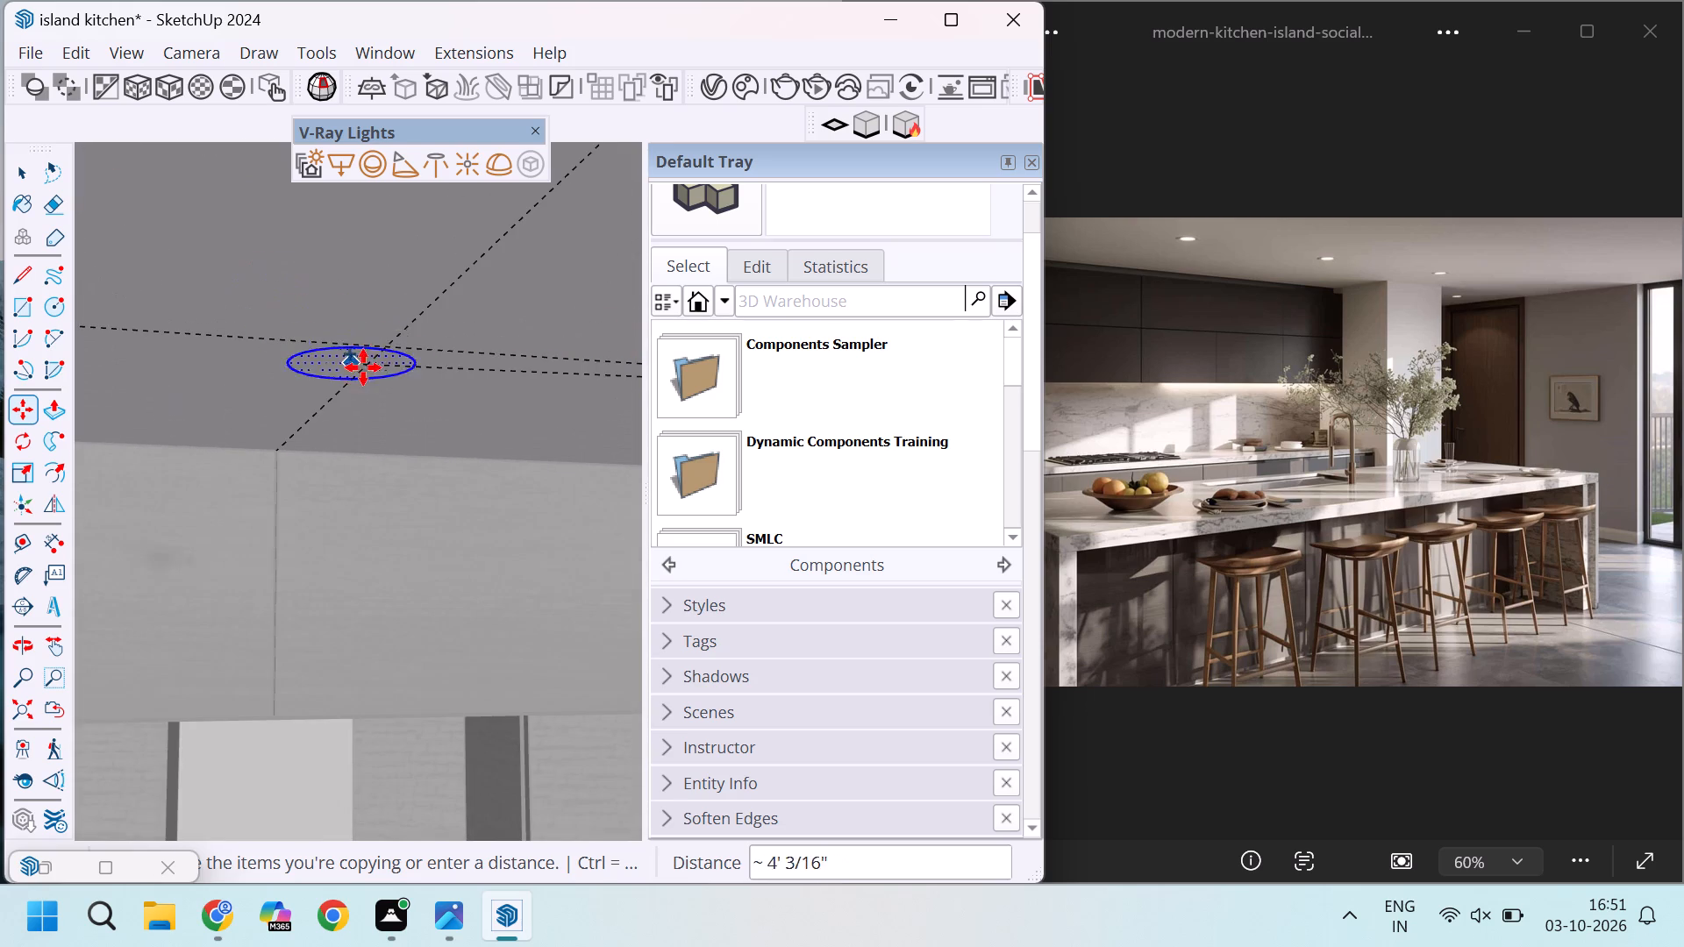
click(384, 352)
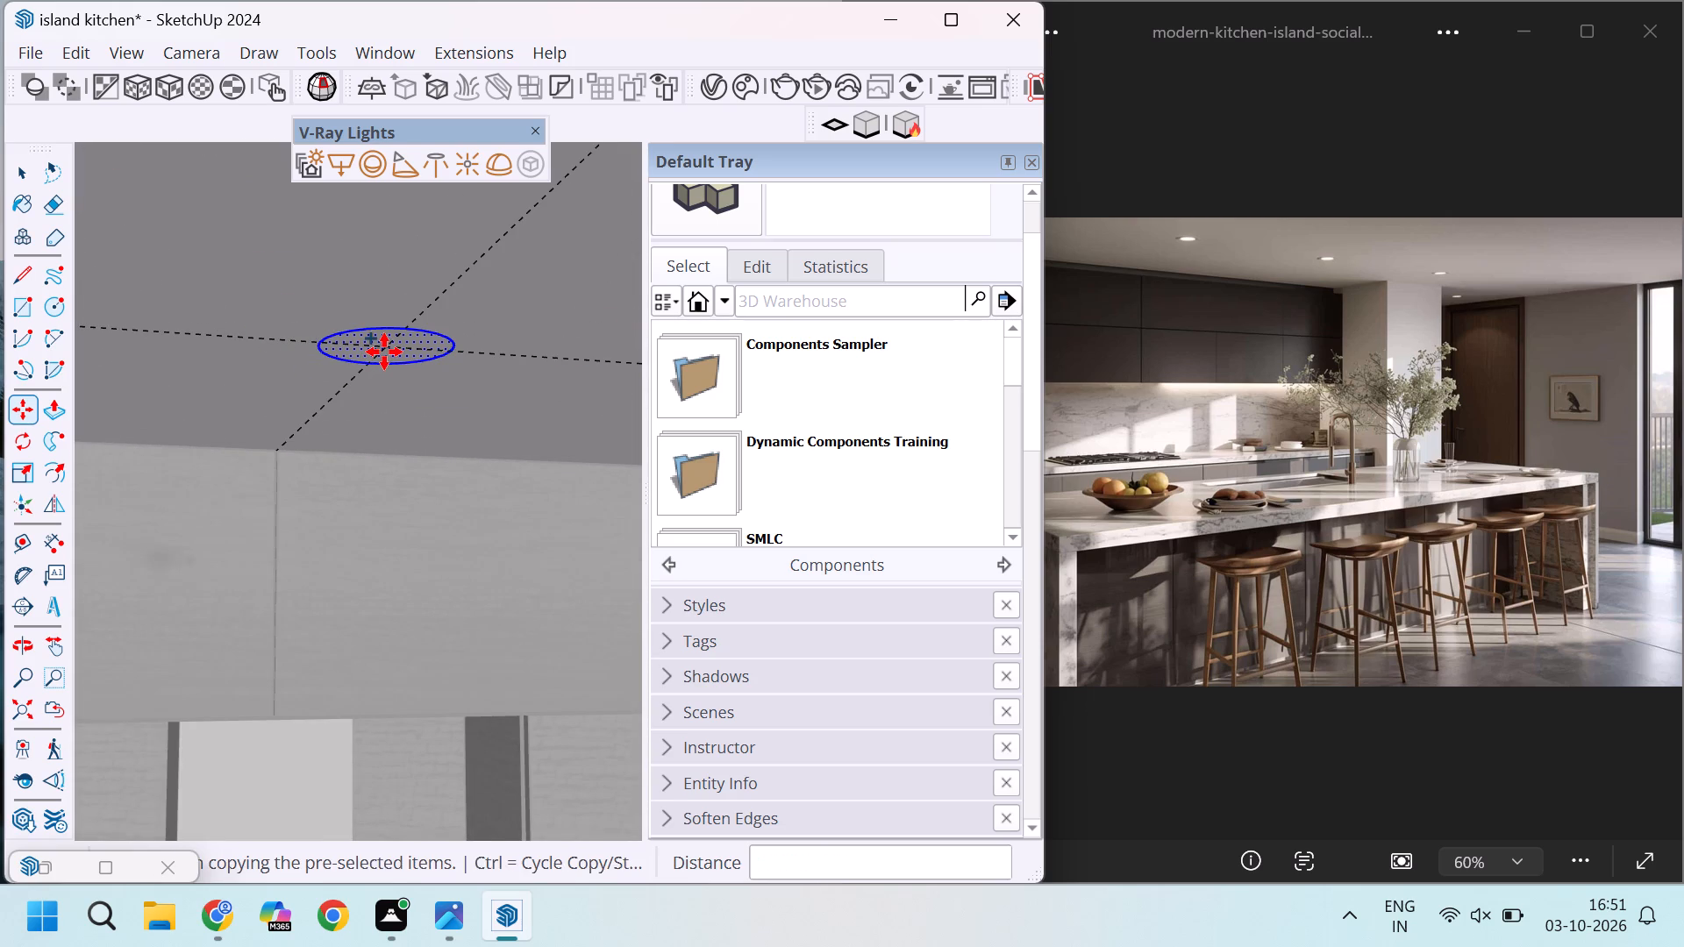
Copy the circle another 4' or so along the same long guide to the next crossing, above the upper cabinets.
click(384, 352)
scroll(333, 255, down, 20)
scroll(333, 255, down, 4)
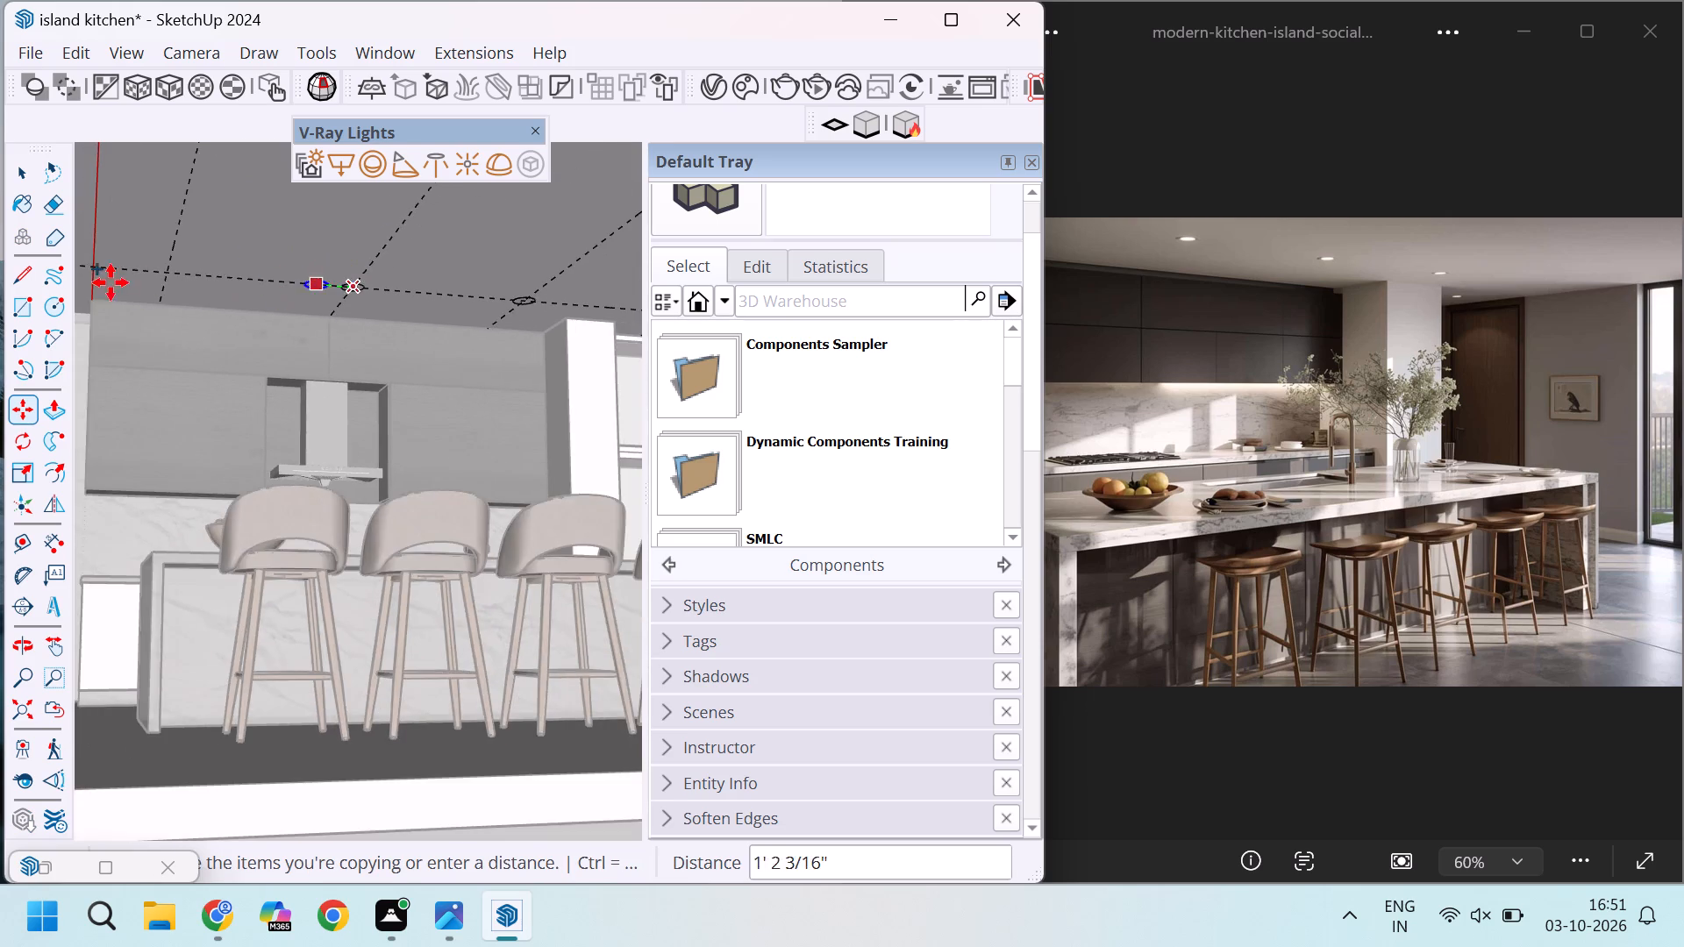
scroll(69, 274, up, 11)
scroll(200, 280, up, 12)
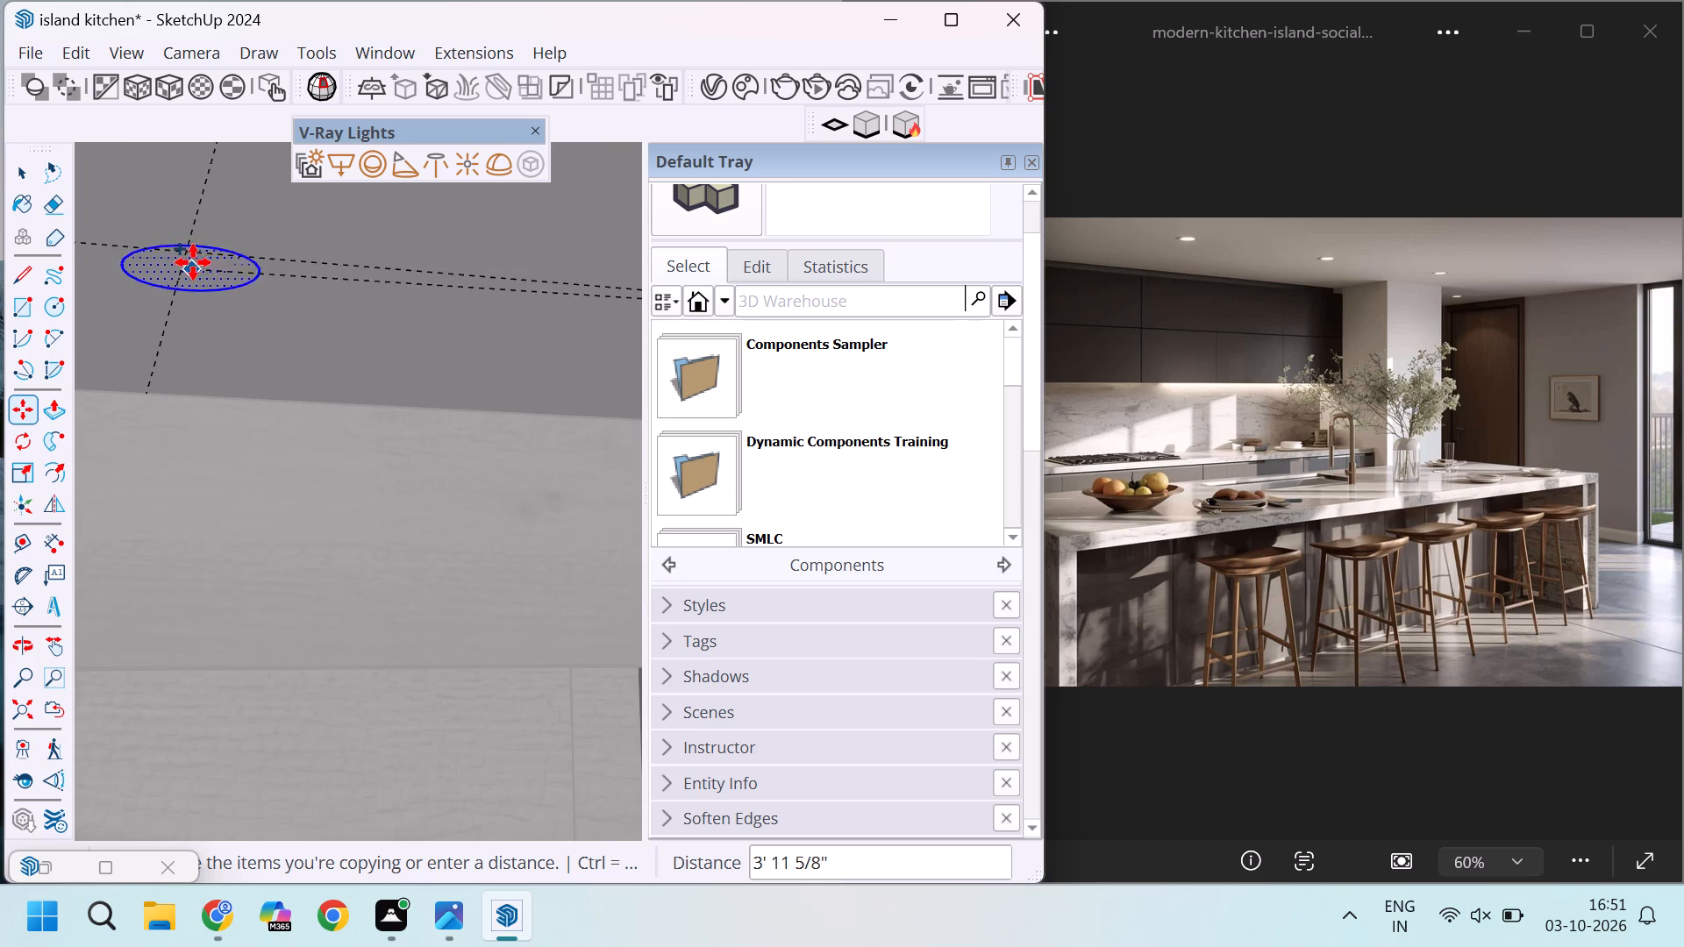
click(193, 253)
Copy the circle by its centre about 4' to the long guide's last crossing, beside the upper cabinets near the marble wall's end.
scroll(282, 291, down, 17)
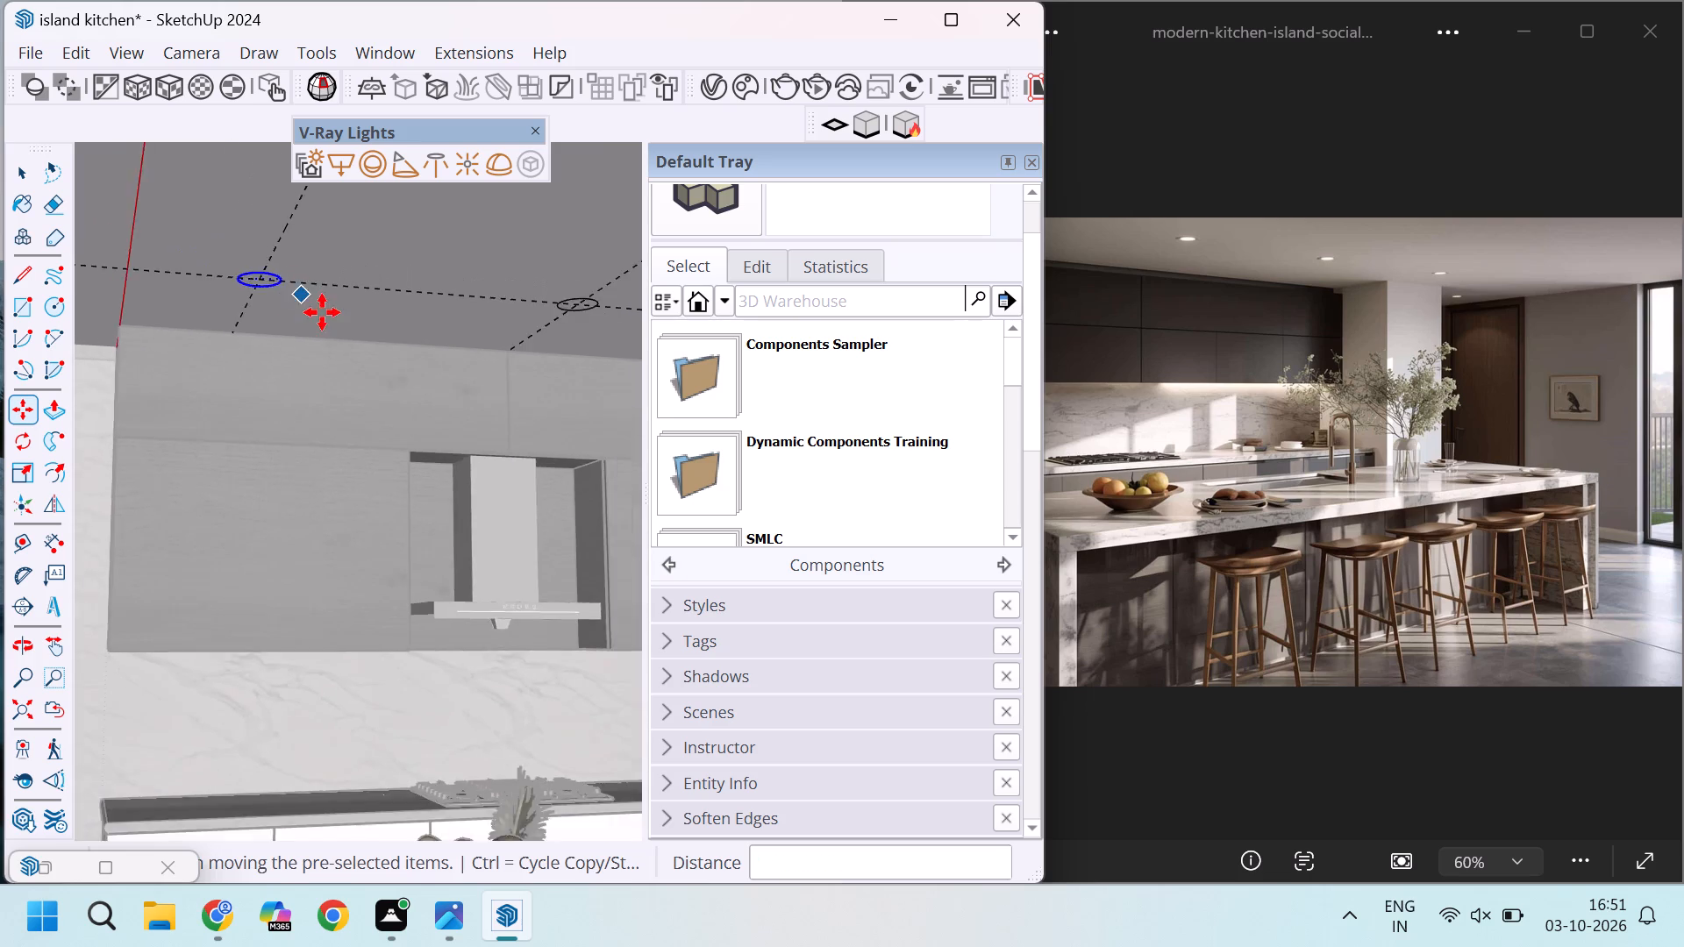
scroll(322, 312, down, 13)
scroll(258, 304, up, 12)
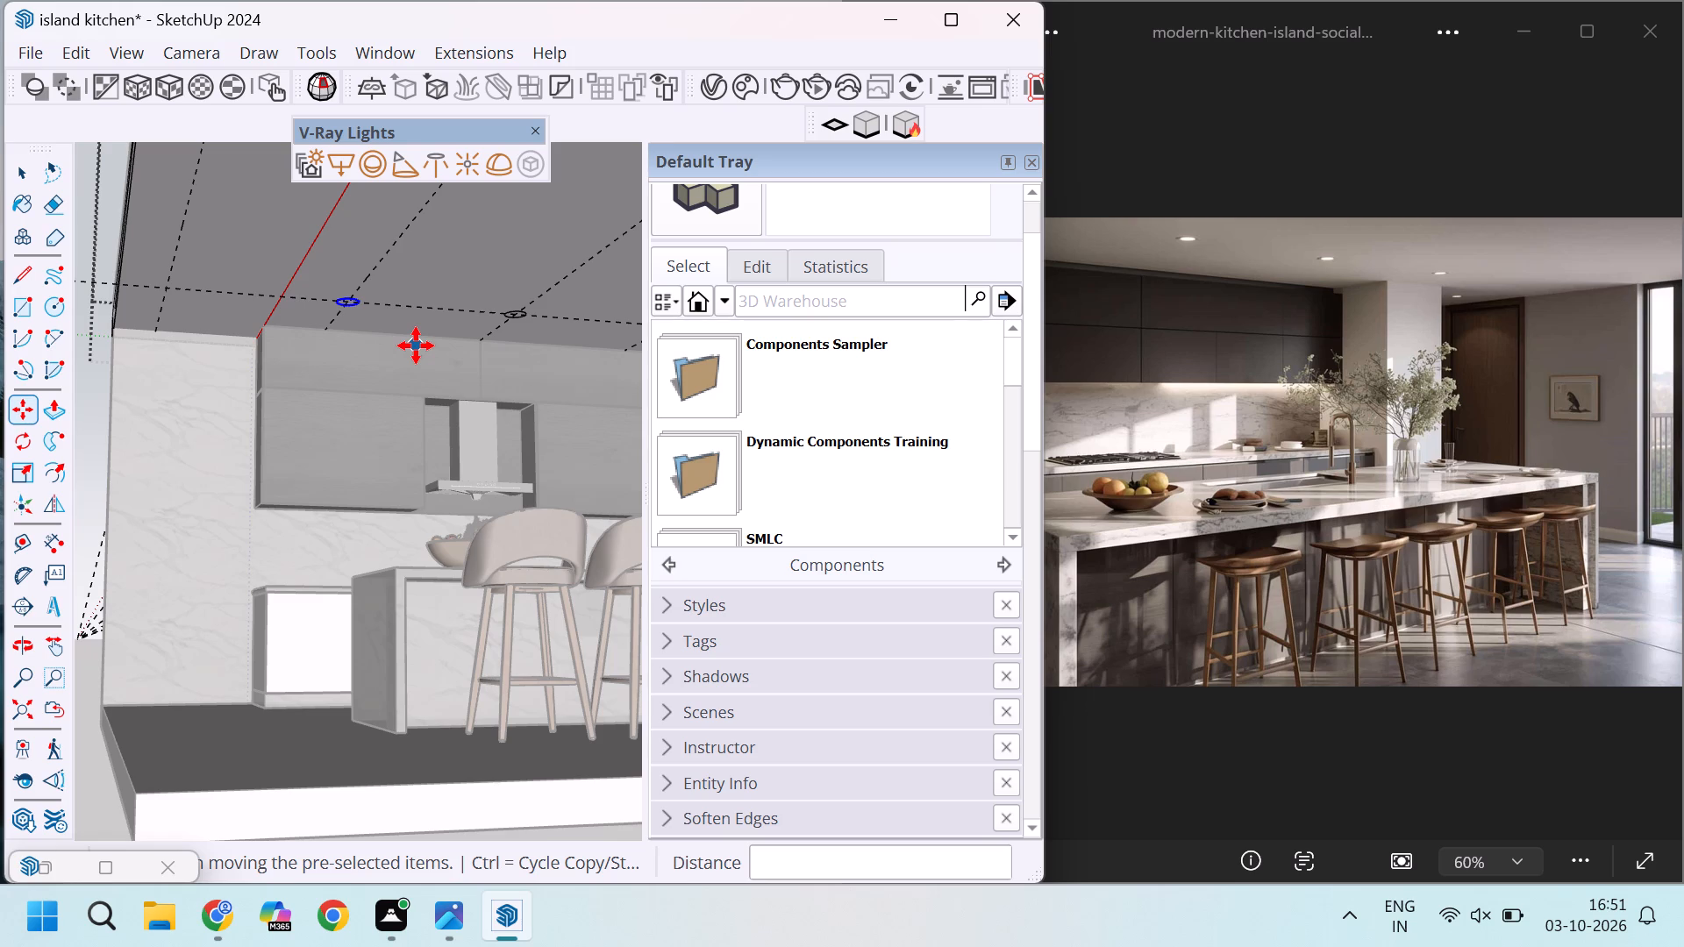
scroll(524, 326, up, 6)
scroll(339, 275, up, 20)
scroll(339, 275, up, 5)
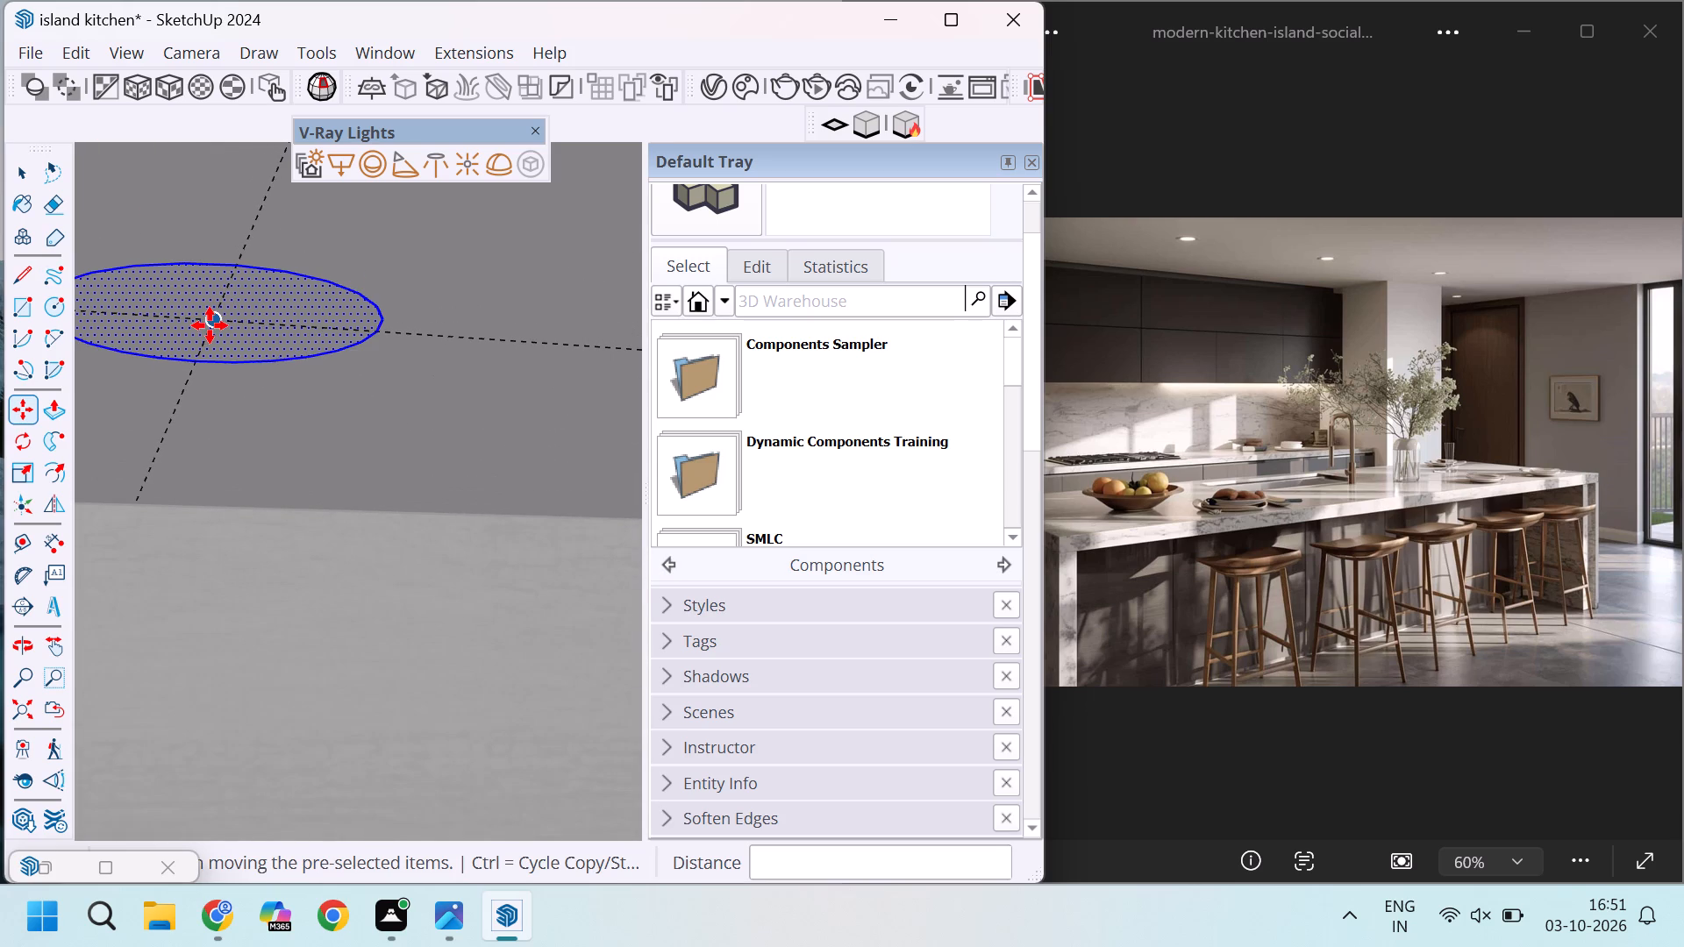
click(210, 325)
scroll(319, 410, down, 13)
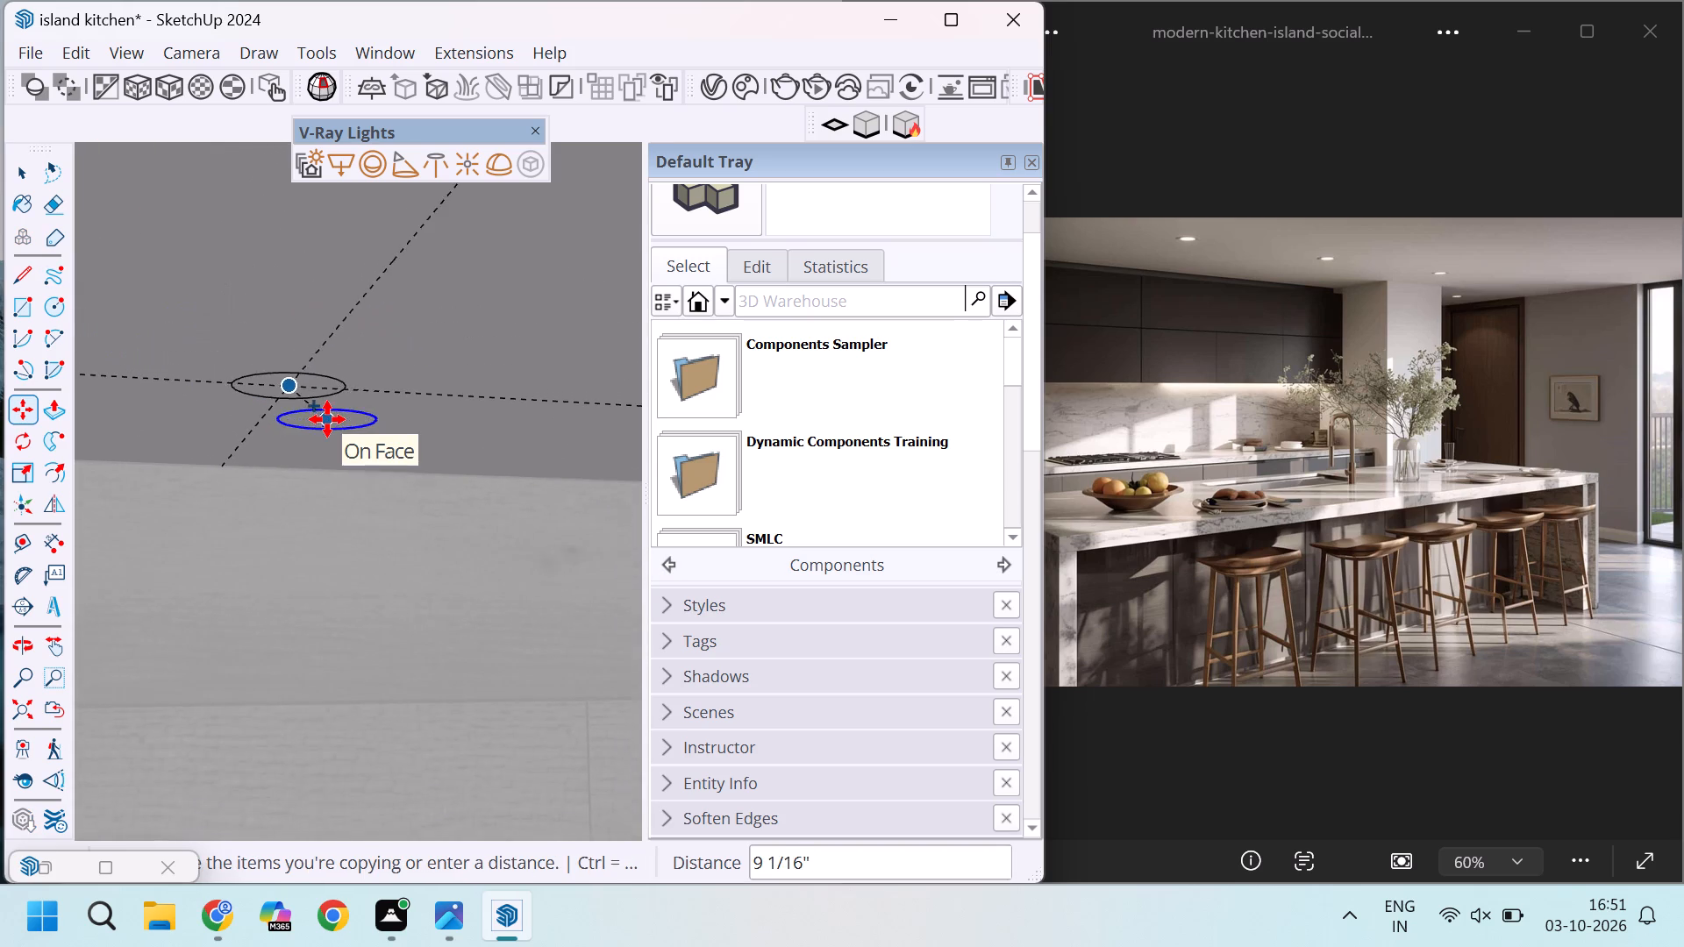
scroll(327, 419, down, 15)
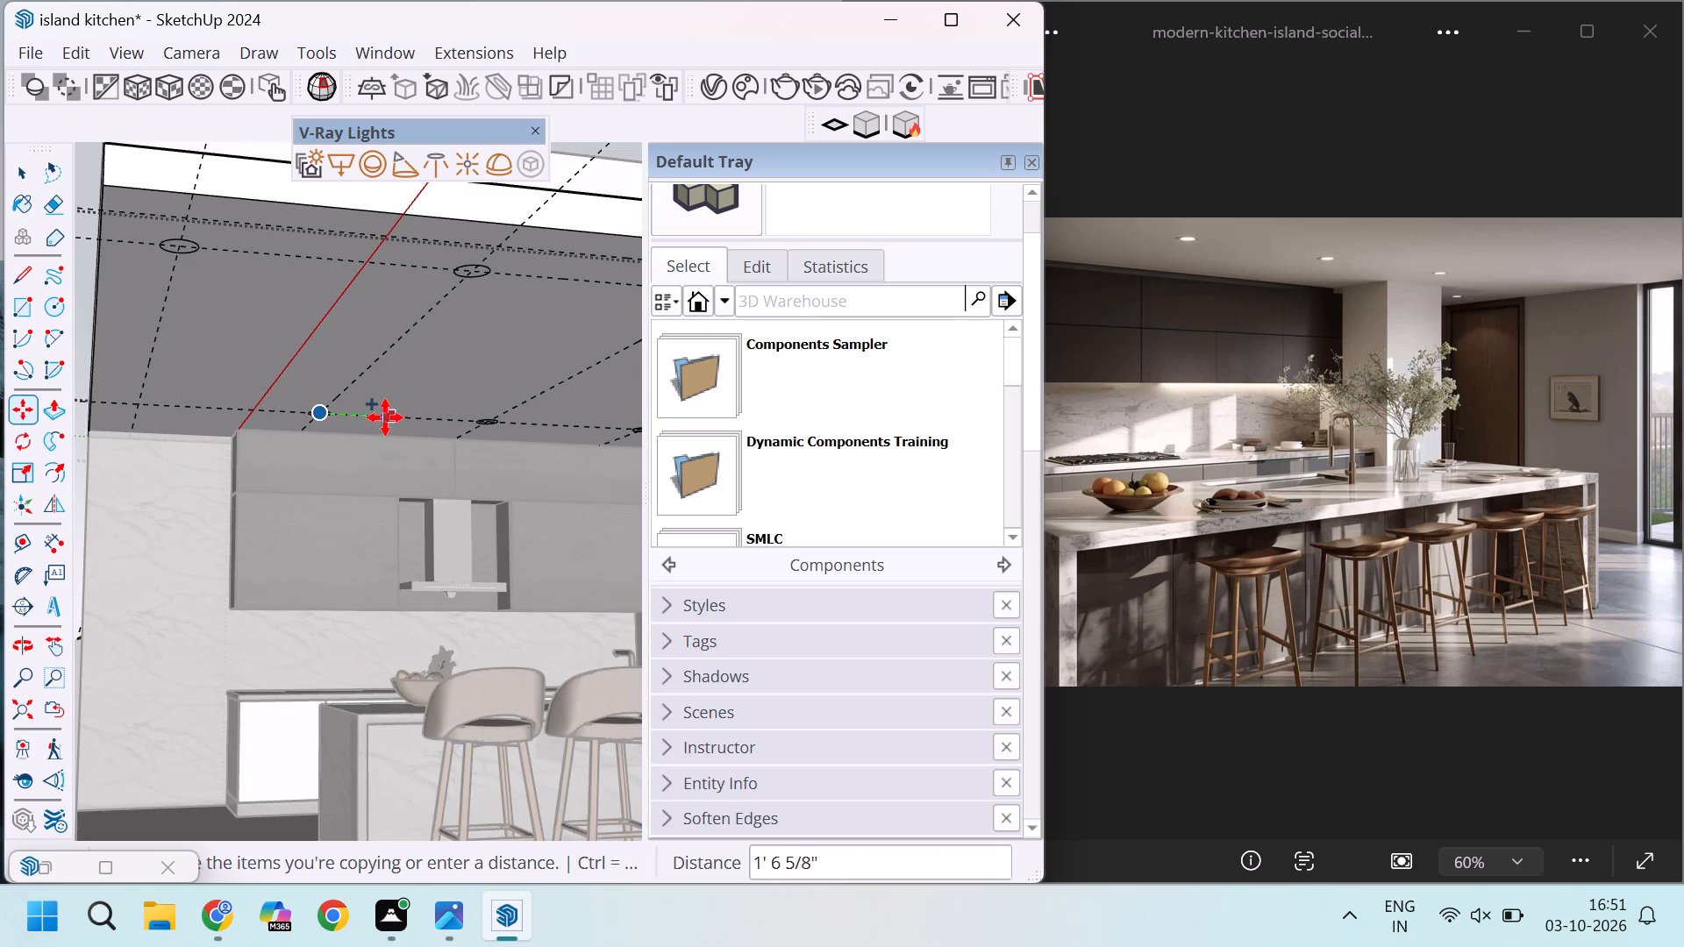
scroll(394, 409, down, 5)
scroll(160, 389, up, 20)
scroll(160, 389, up, 2)
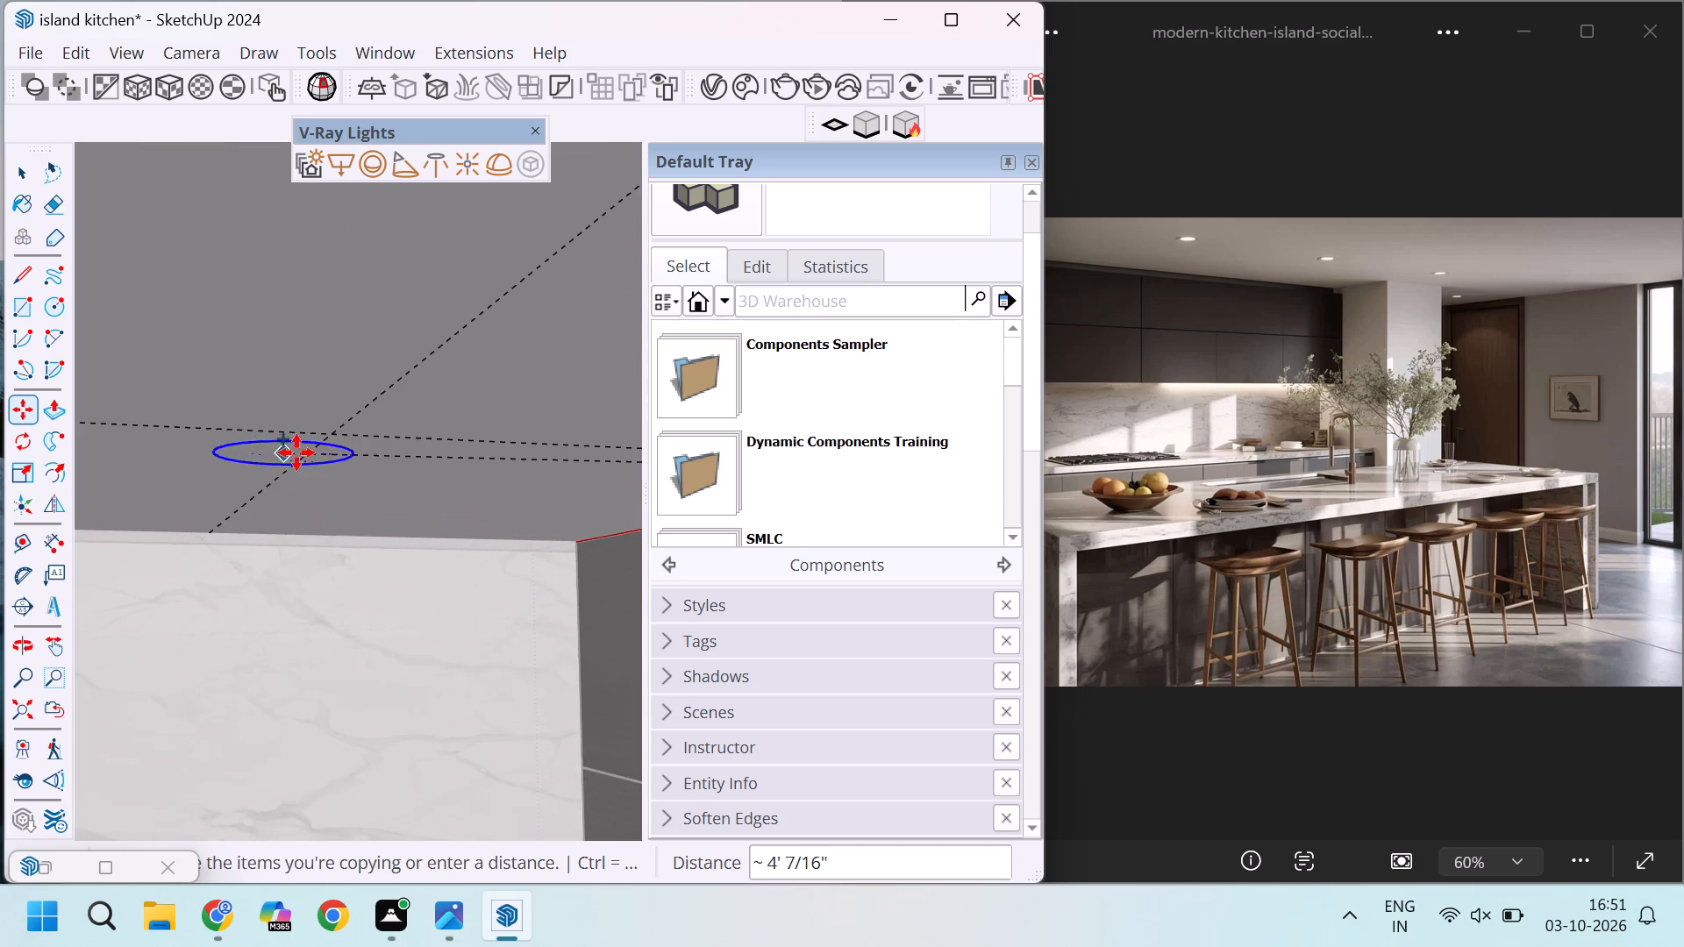
click(334, 430)
scroll(343, 445, up, 6)
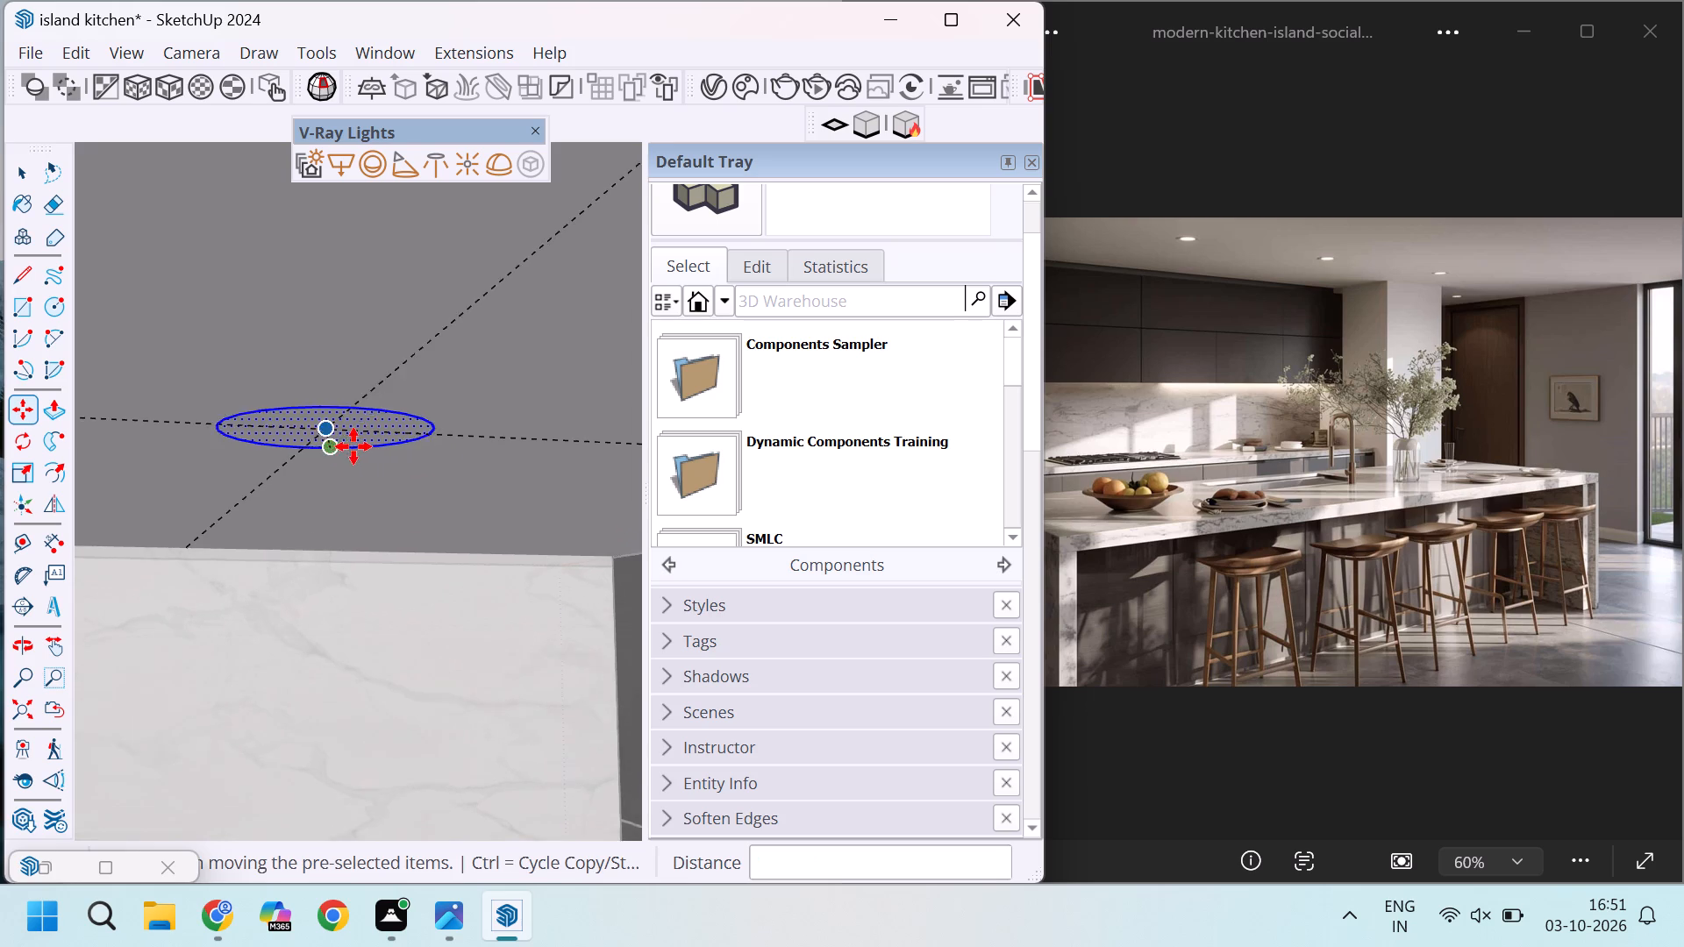
scroll(353, 446, up, 3)
key(space)
Push the ceiling circle at the long guide's last crossing, near the marble wall's end, 6" up into the ceiling.
scroll(410, 424, down, 20)
scroll(410, 424, down, 7)
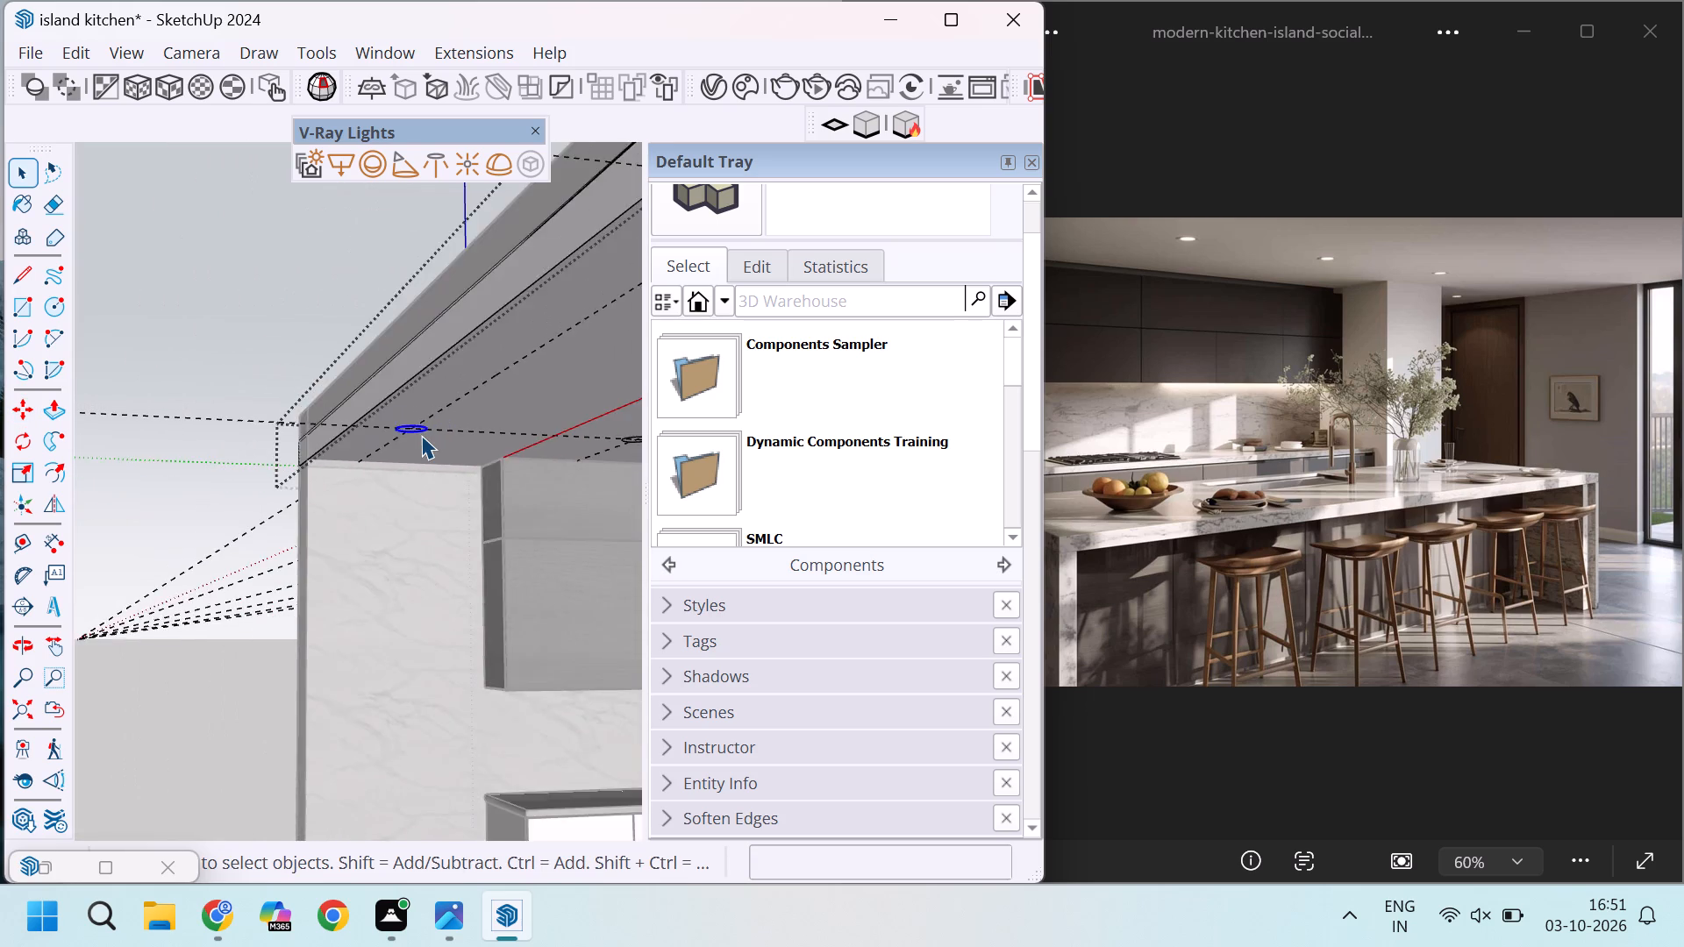
scroll(421, 435, down, 11)
scroll(459, 453, down, 15)
scroll(445, 461, up, 4)
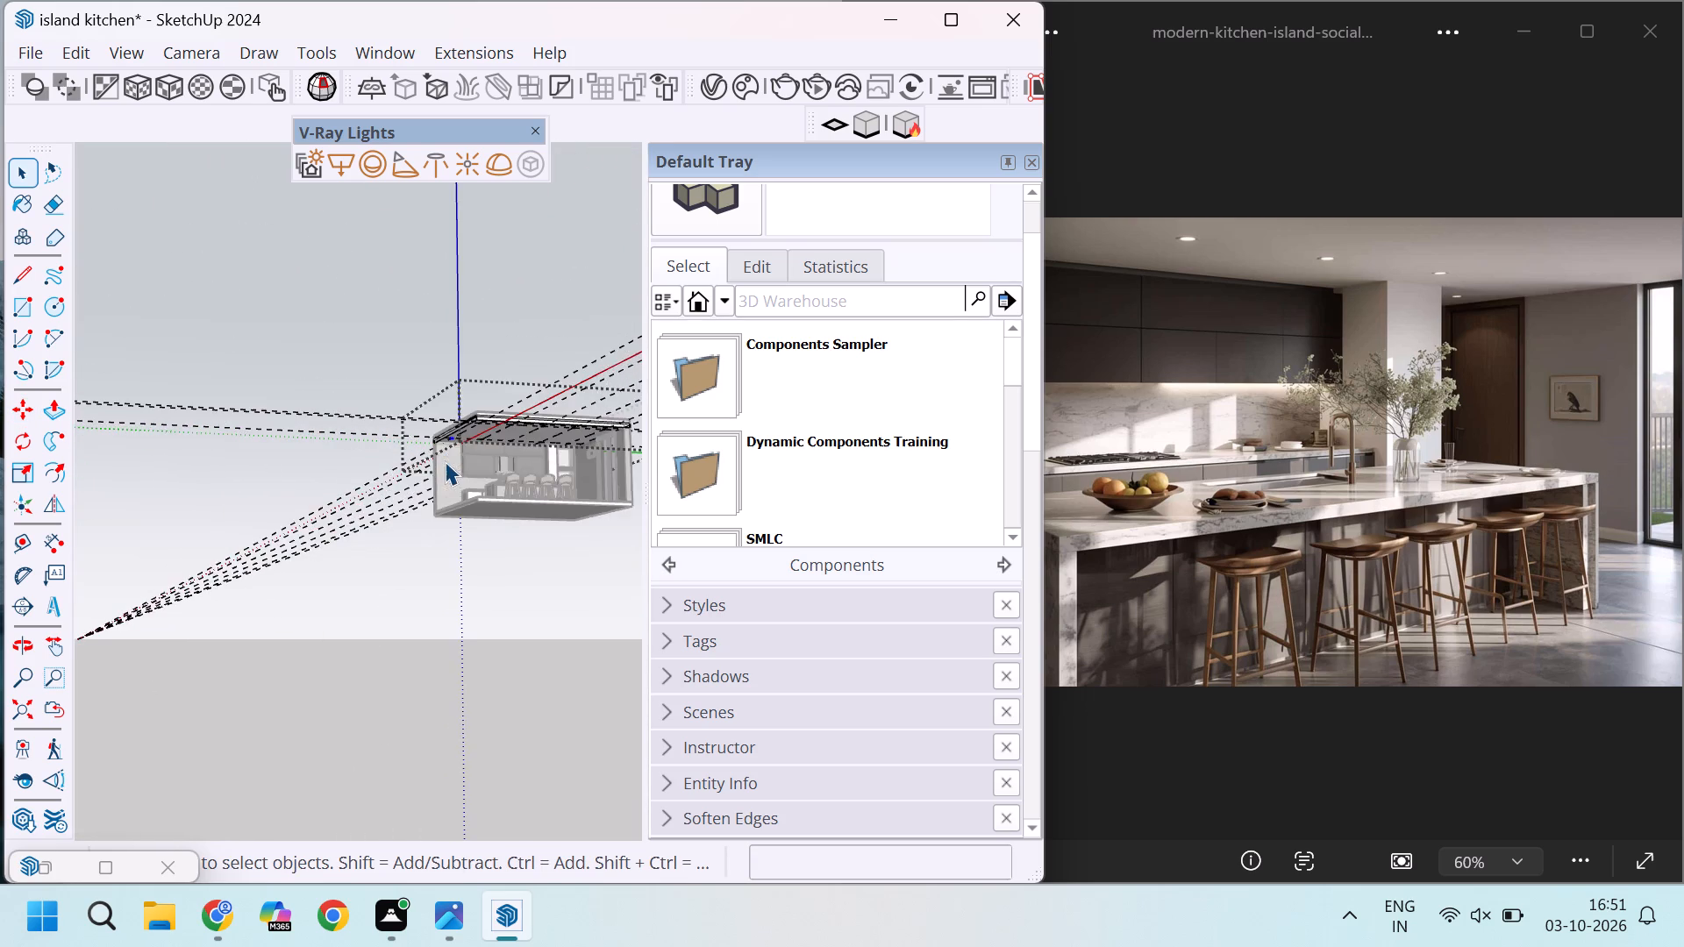
scroll(445, 461, up, 8)
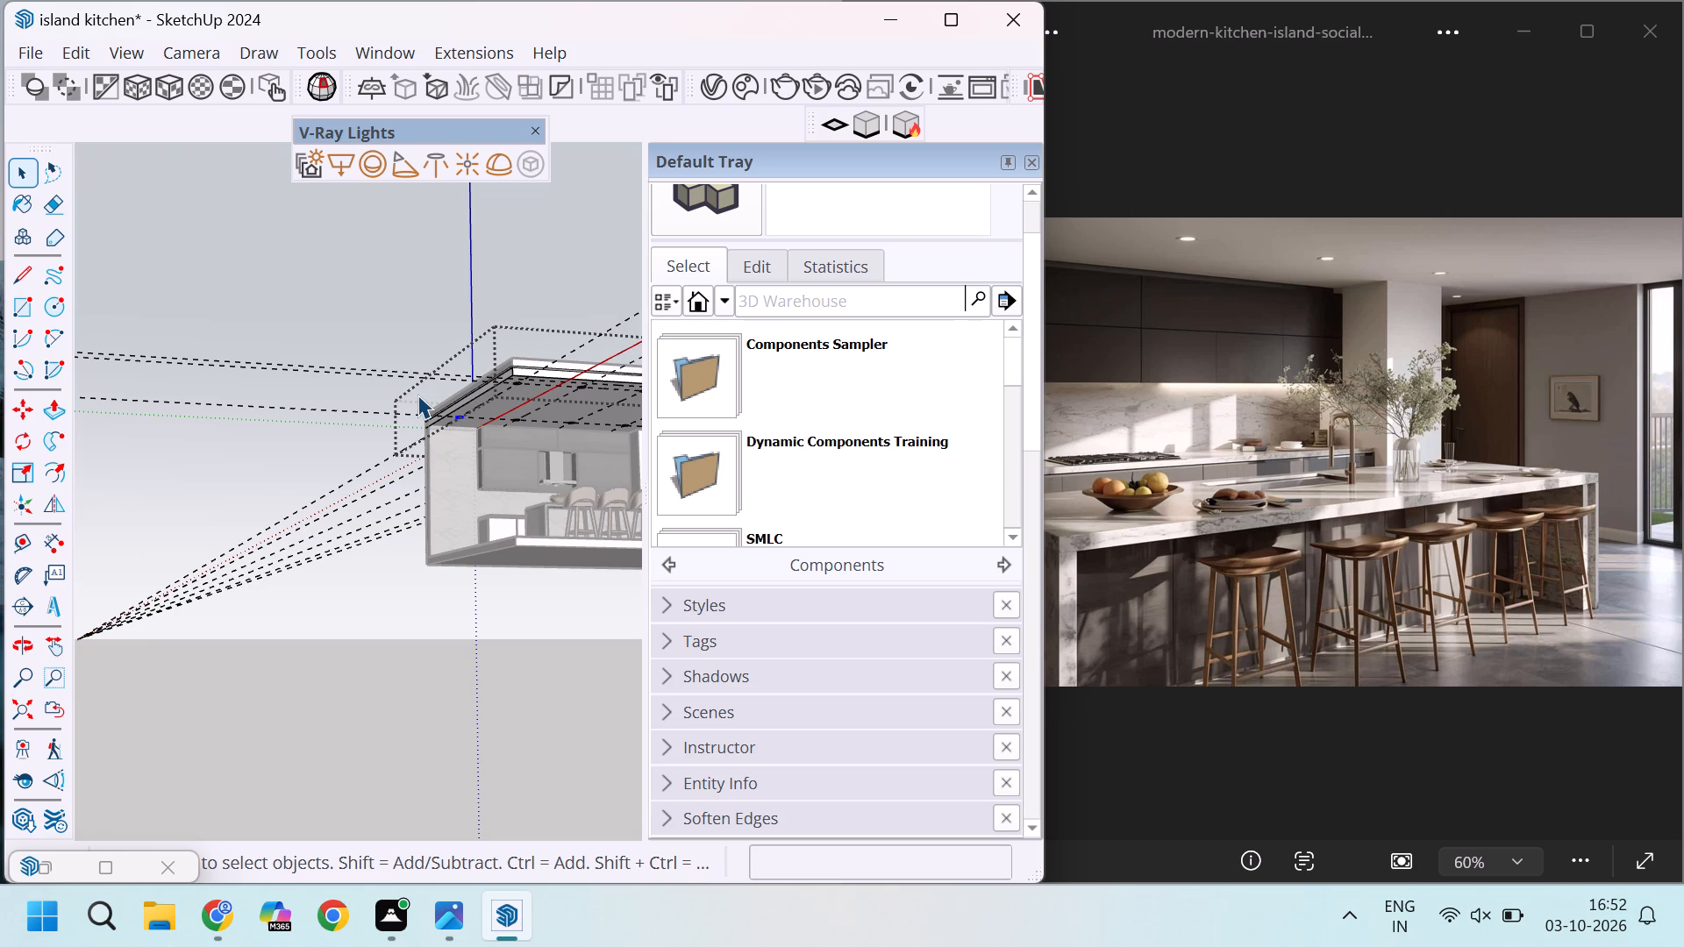
scroll(442, 289, down, 5)
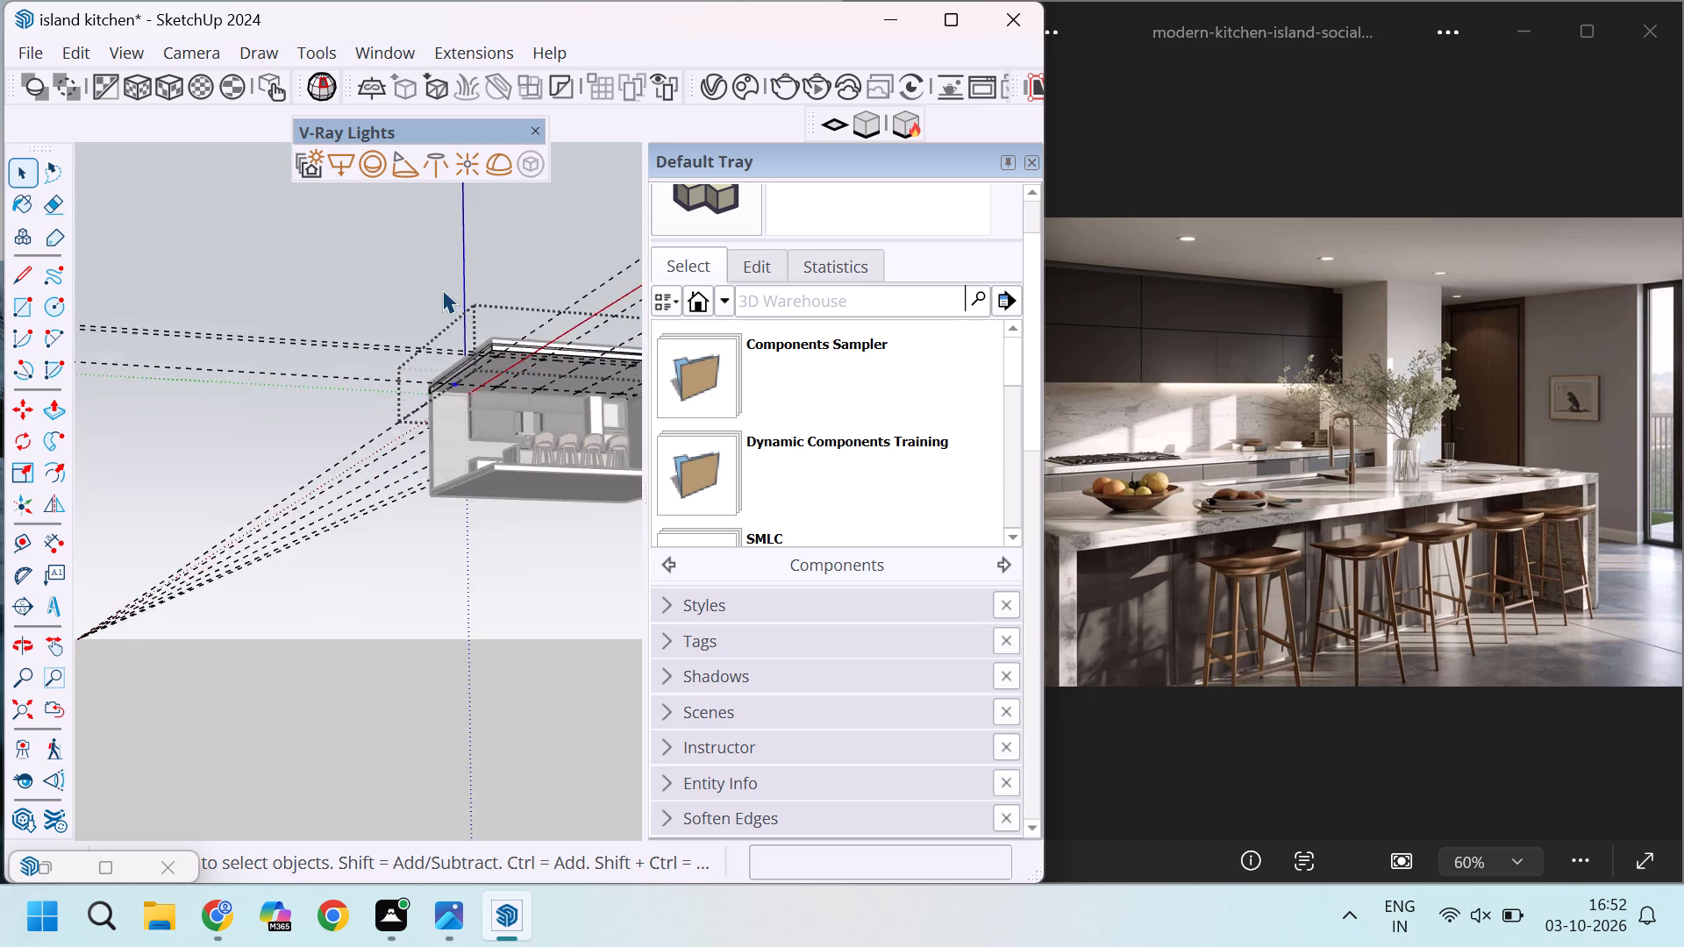
scroll(454, 324, up, 11)
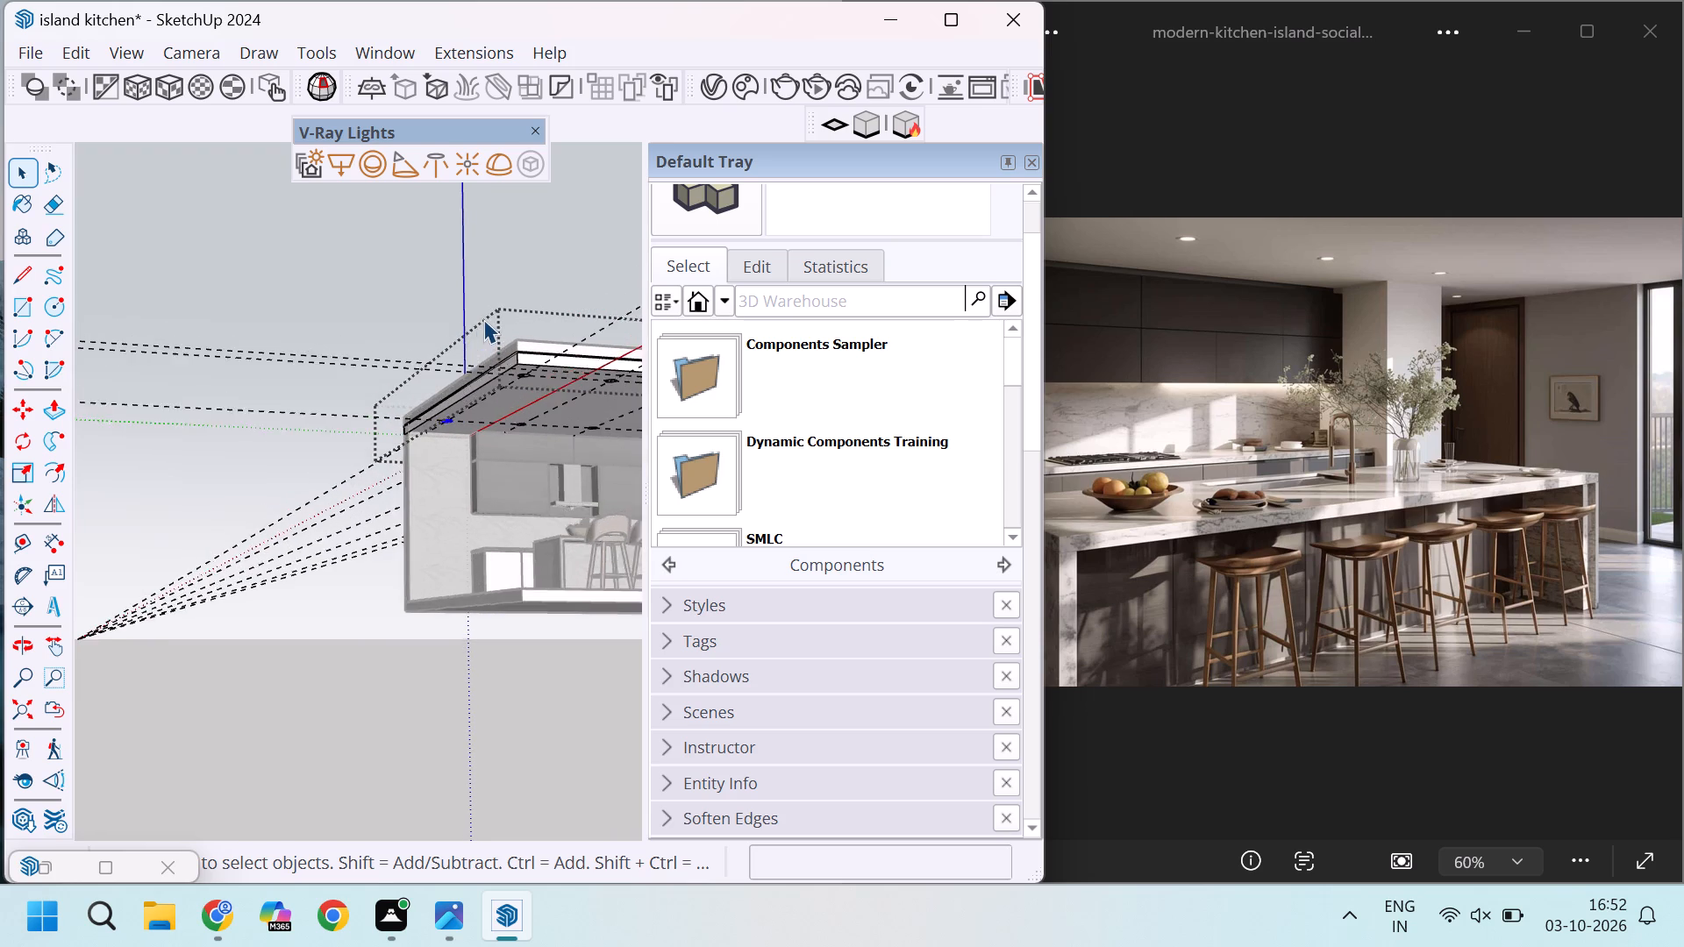
middle_drag(472, 331, 367, 351)
scroll(388, 352, down, 5)
scroll(388, 325, up, 1)
middle_drag(388, 325, 398, 422)
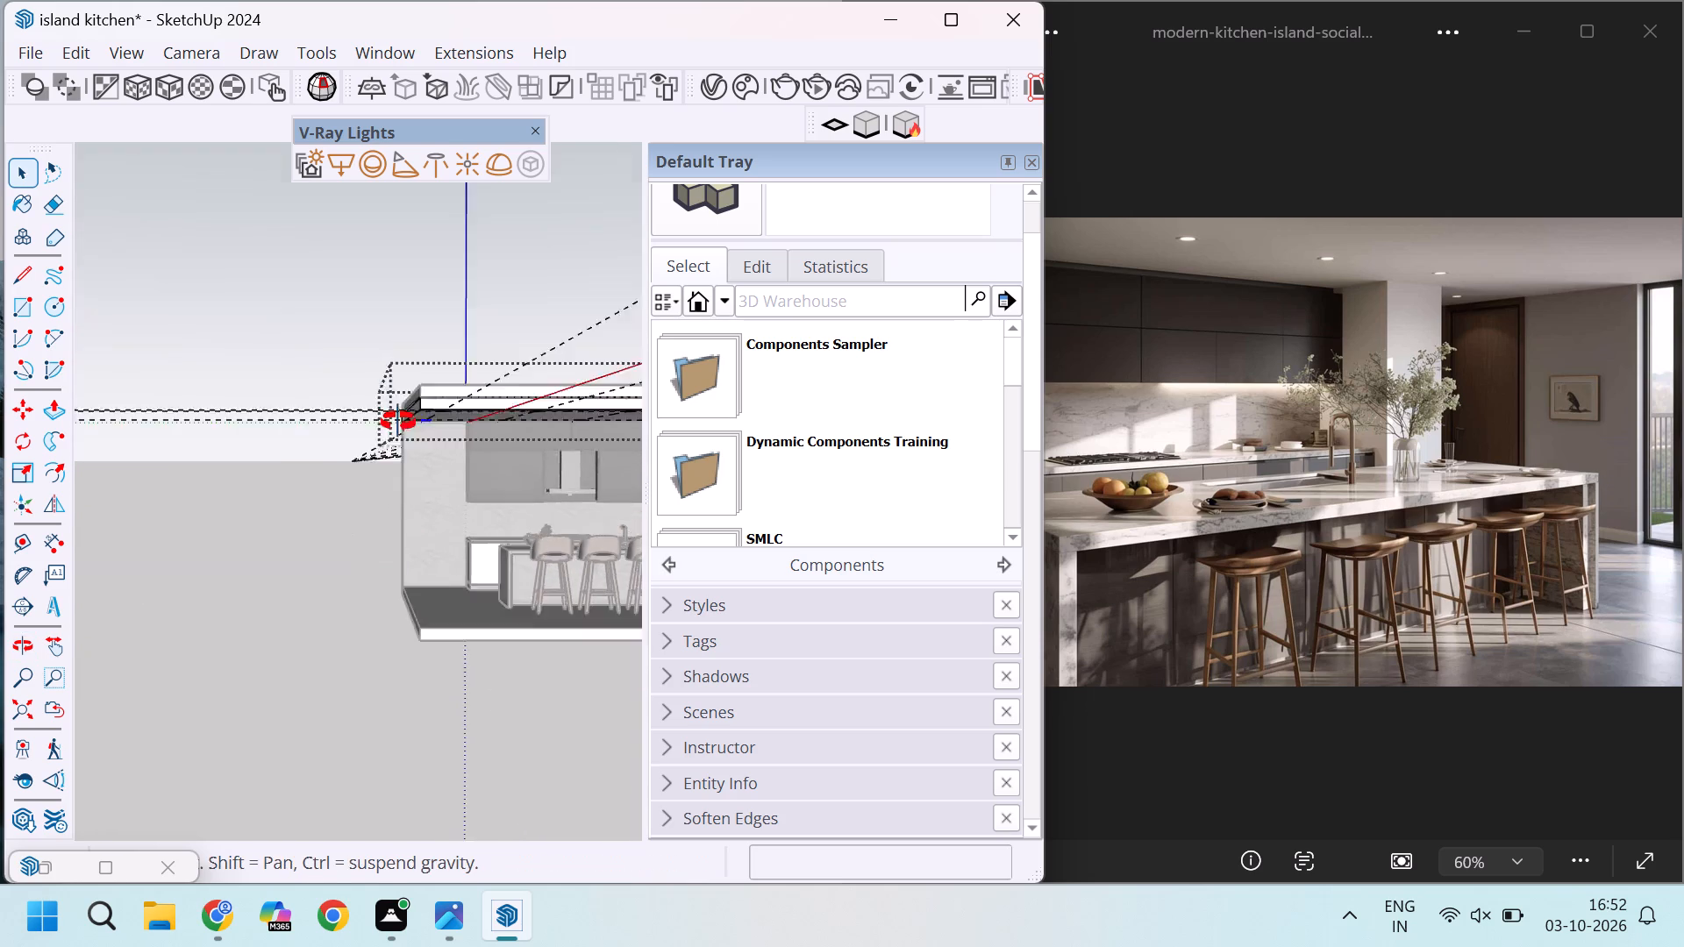
middle_drag(398, 422, 446, 557)
scroll(417, 495, up, 1)
middle_drag(416, 495, 541, 253)
middle_drag(459, 394, 453, 259)
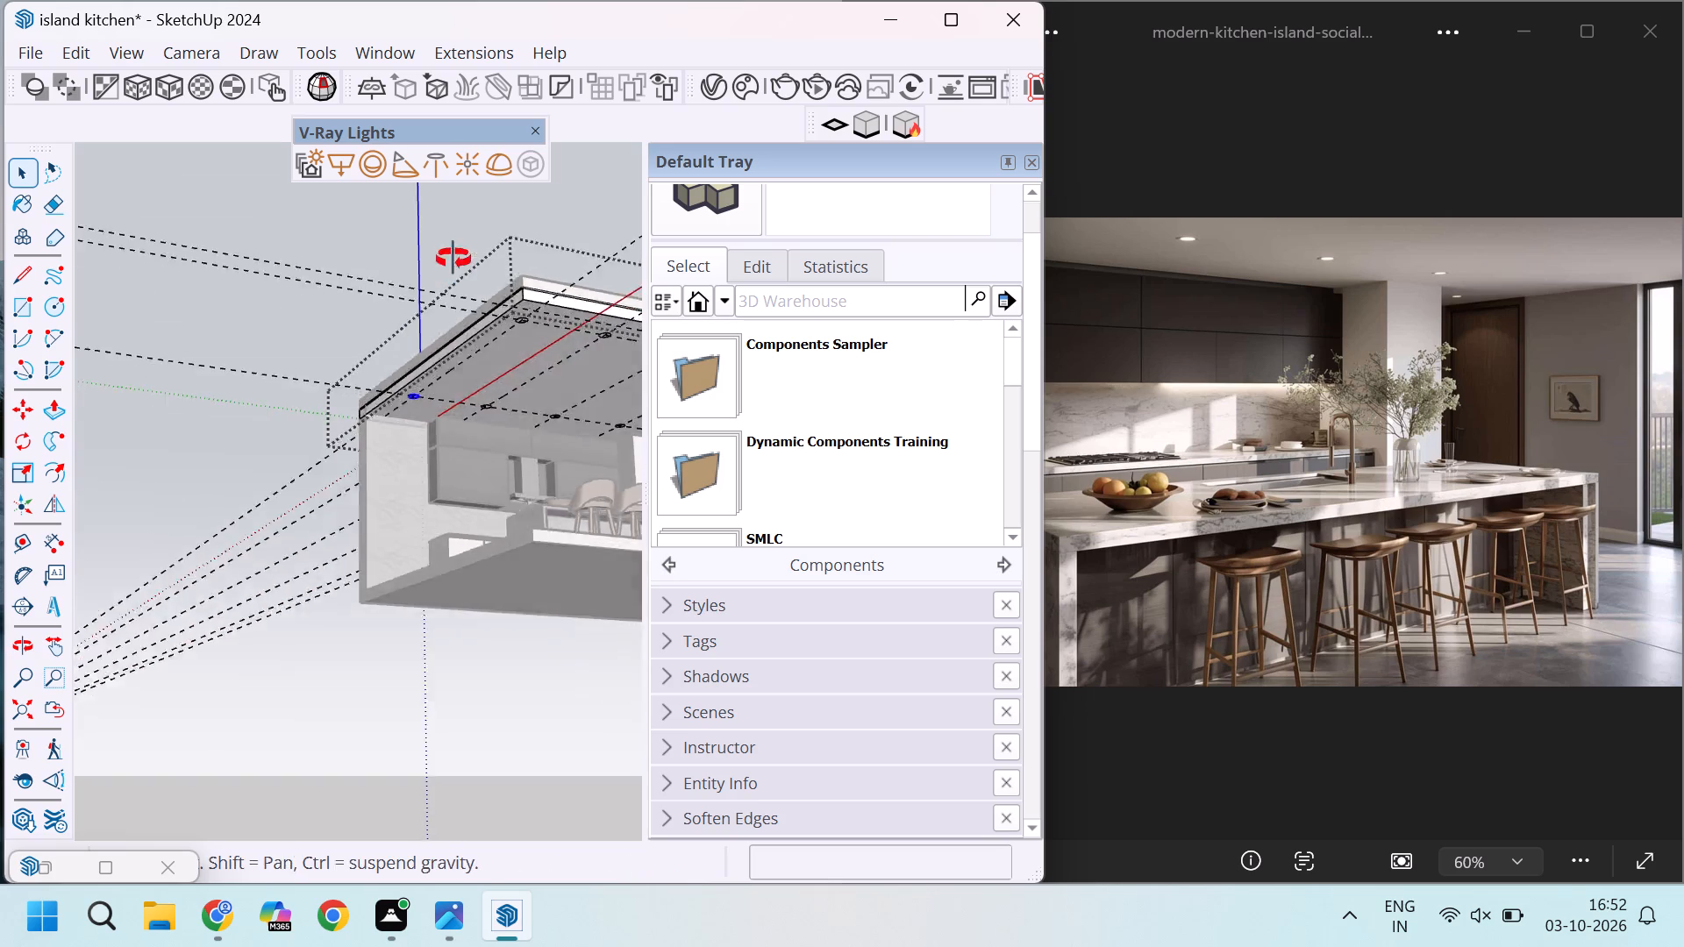
middle_drag(453, 259, 453, 215)
scroll(445, 233, up, 10)
scroll(375, 463, up, 9)
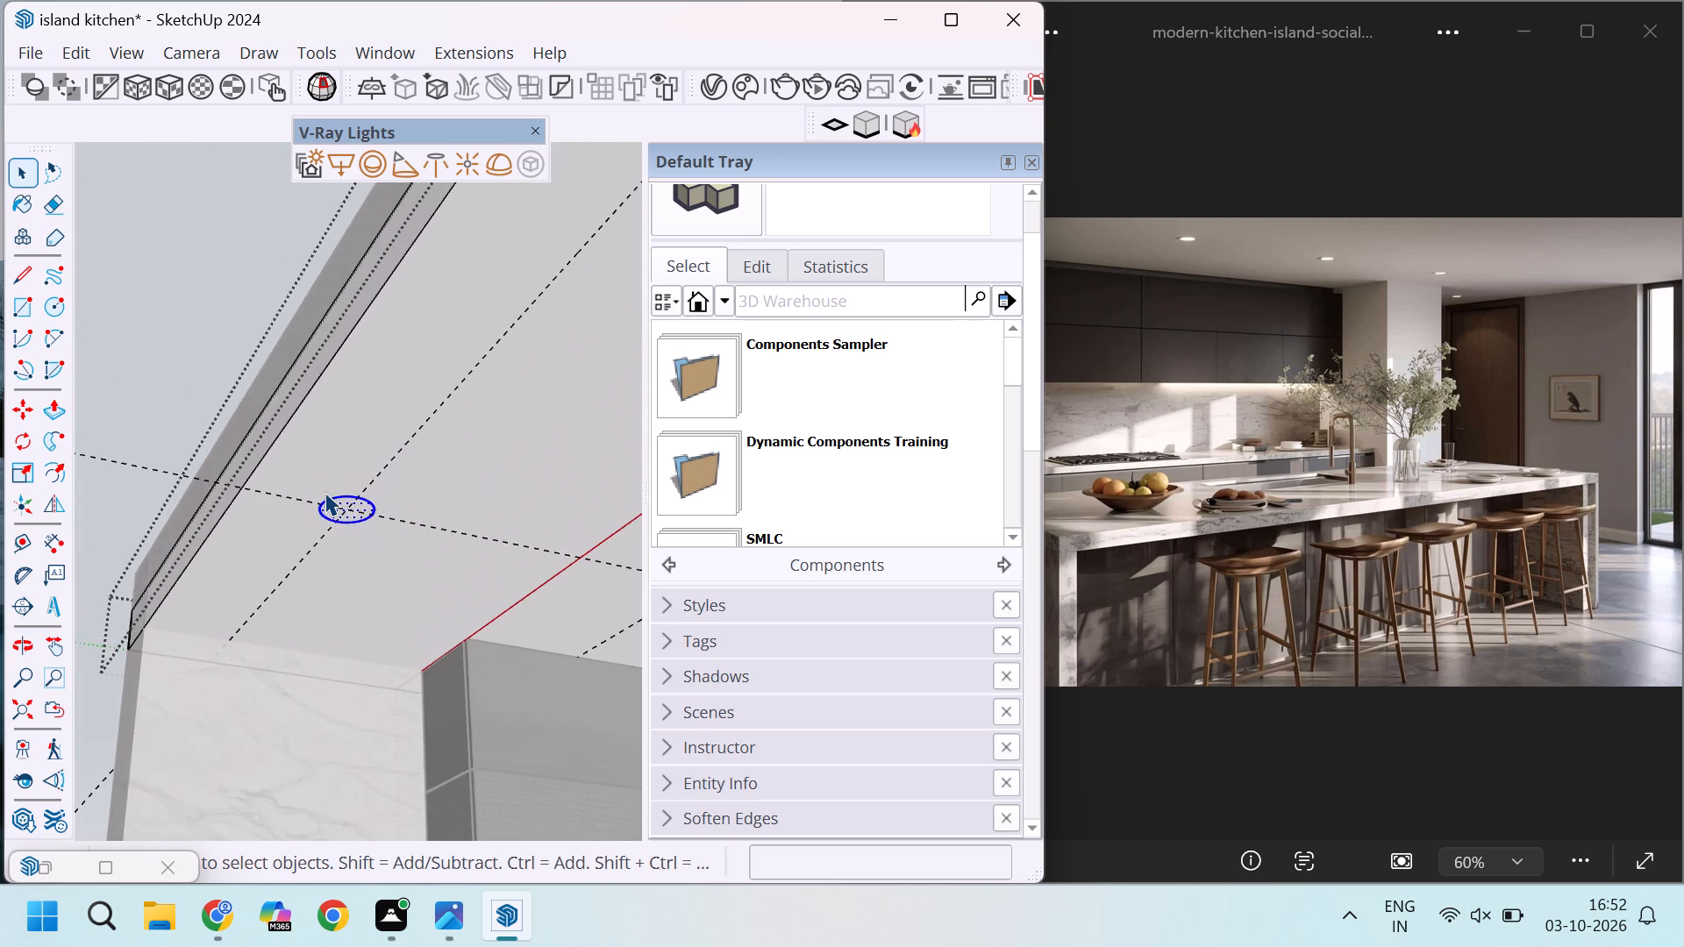
scroll(325, 492, up, 14)
scroll(367, 481, down, 5)
scroll(351, 485, up, 4)
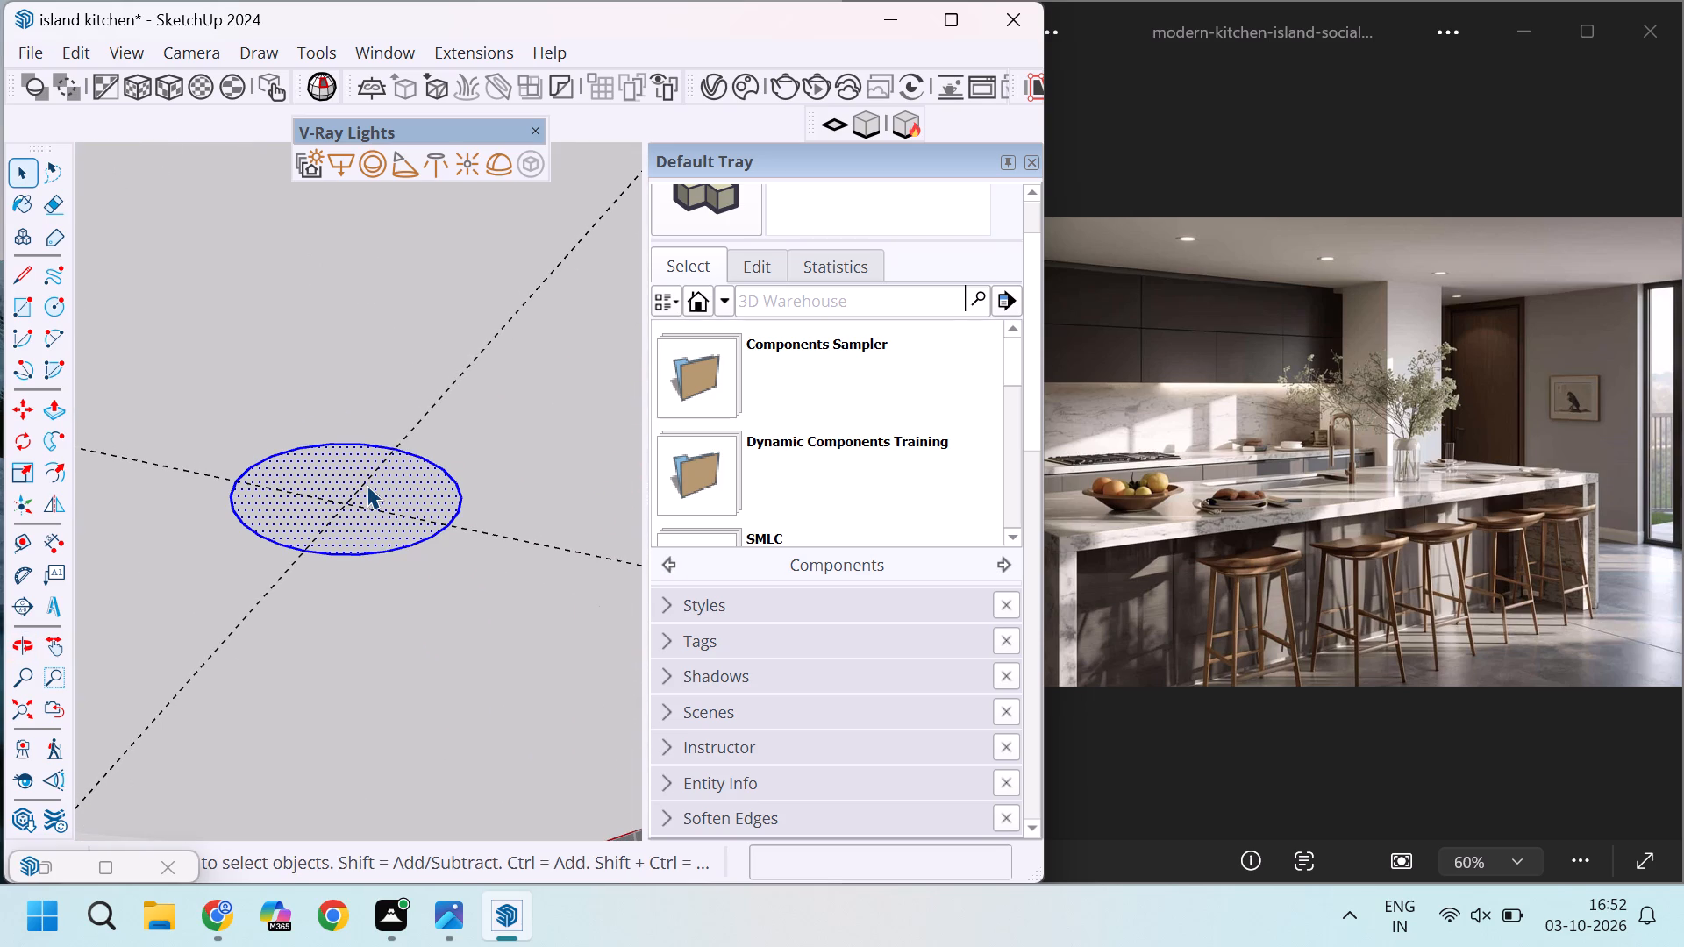
key(p)
click(382, 503)
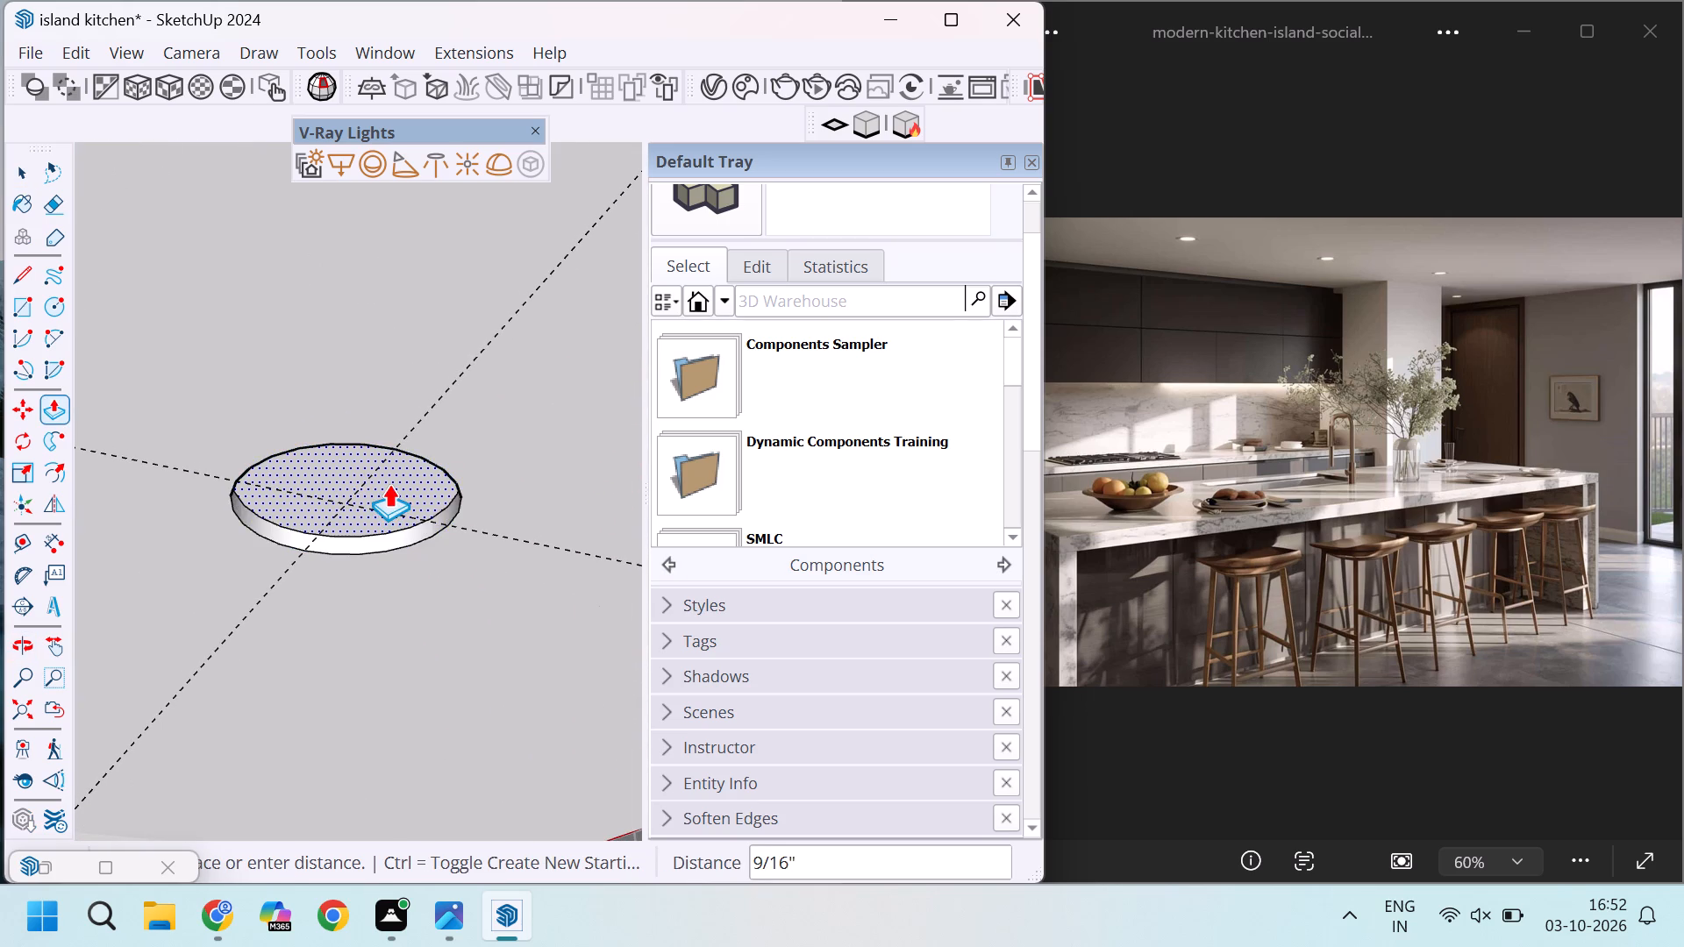
scroll(389, 484, up, 5)
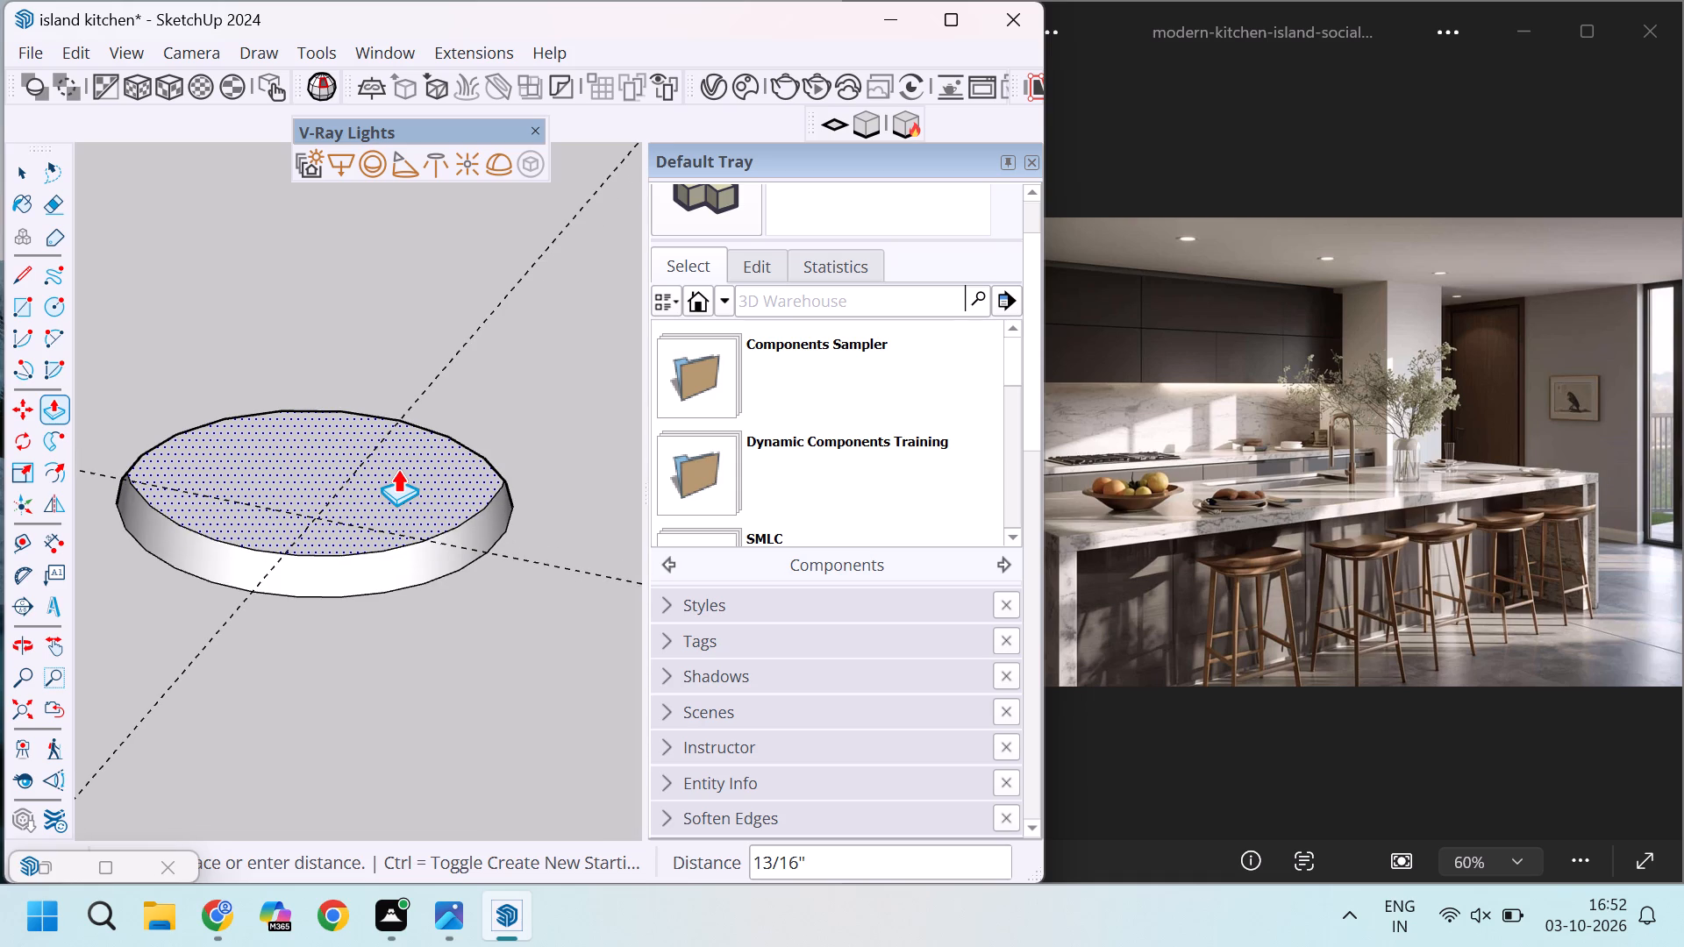
key(6)
key(Return)
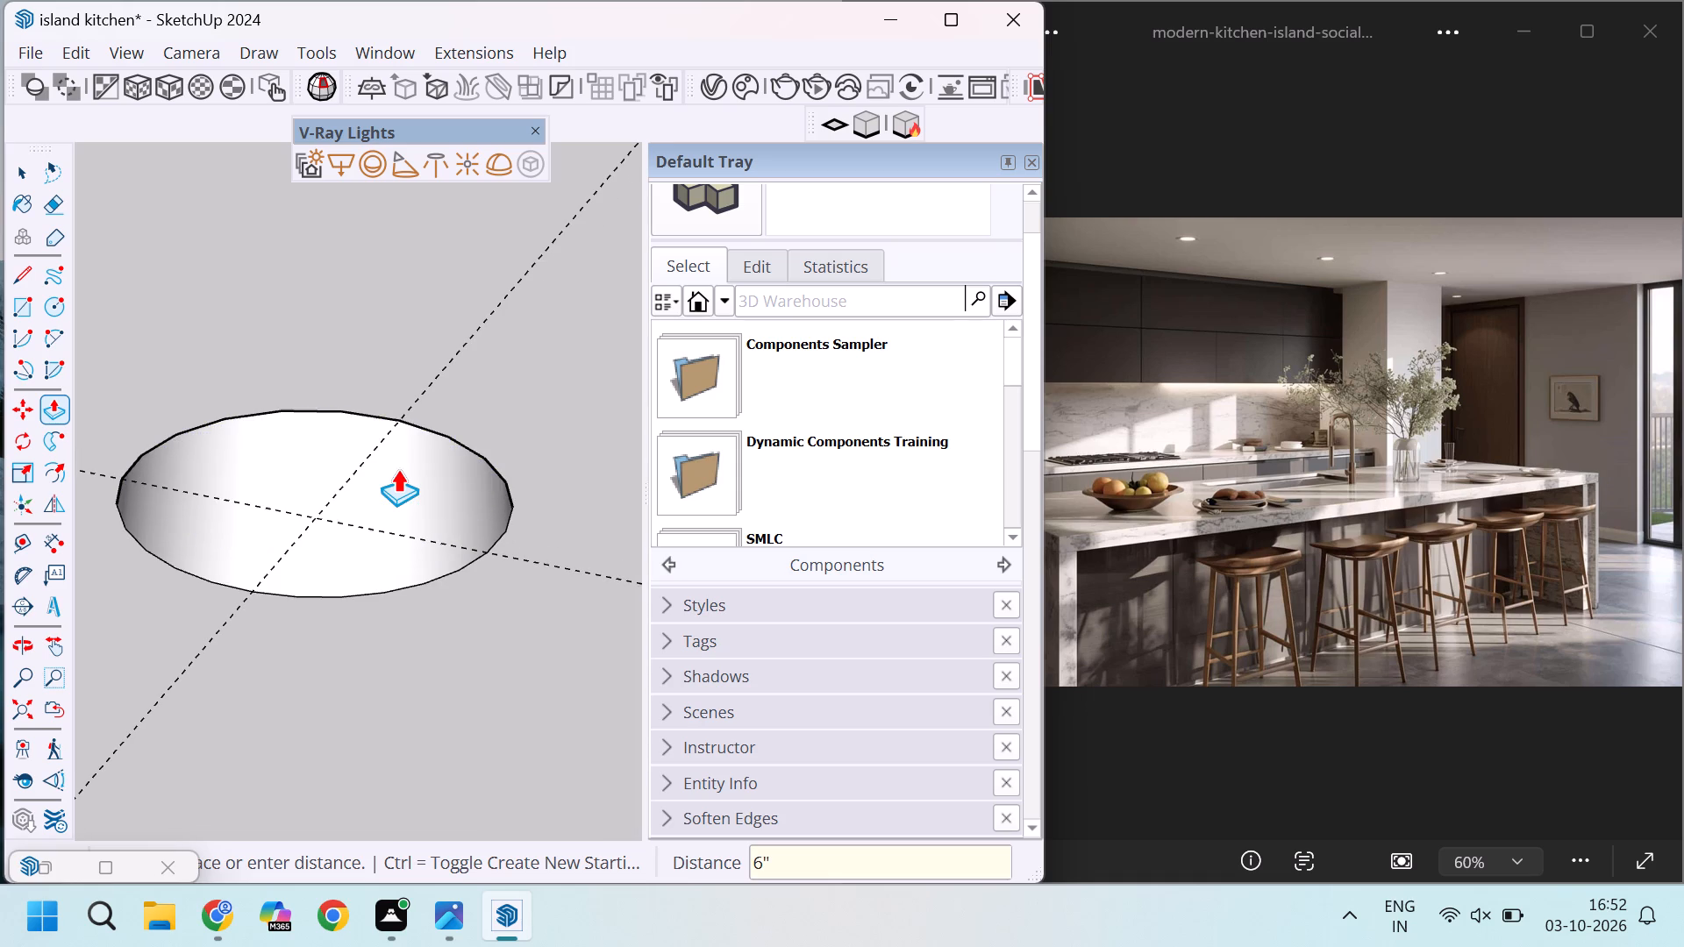
Repeat the 6" recess on the next three ceiling circles along the same long guide, working toward the tall shelving.
scroll(397, 469, down, 18)
scroll(220, 488, down, 12)
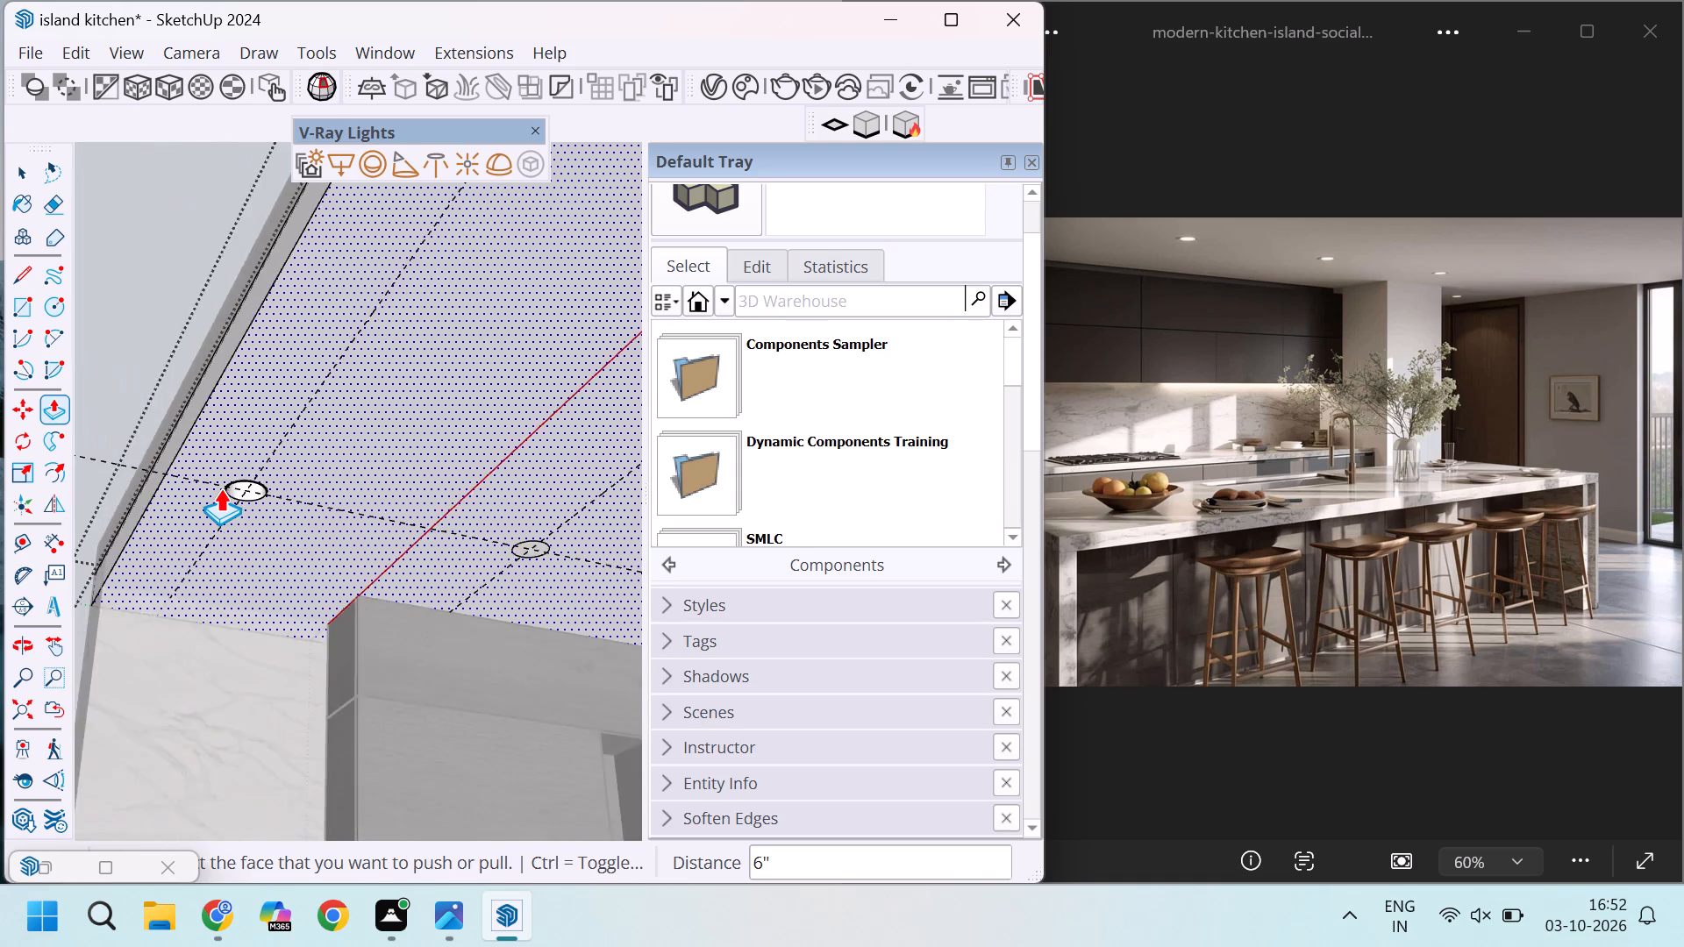
scroll(220, 488, down, 3)
scroll(357, 506, up, 18)
double_click(410, 501)
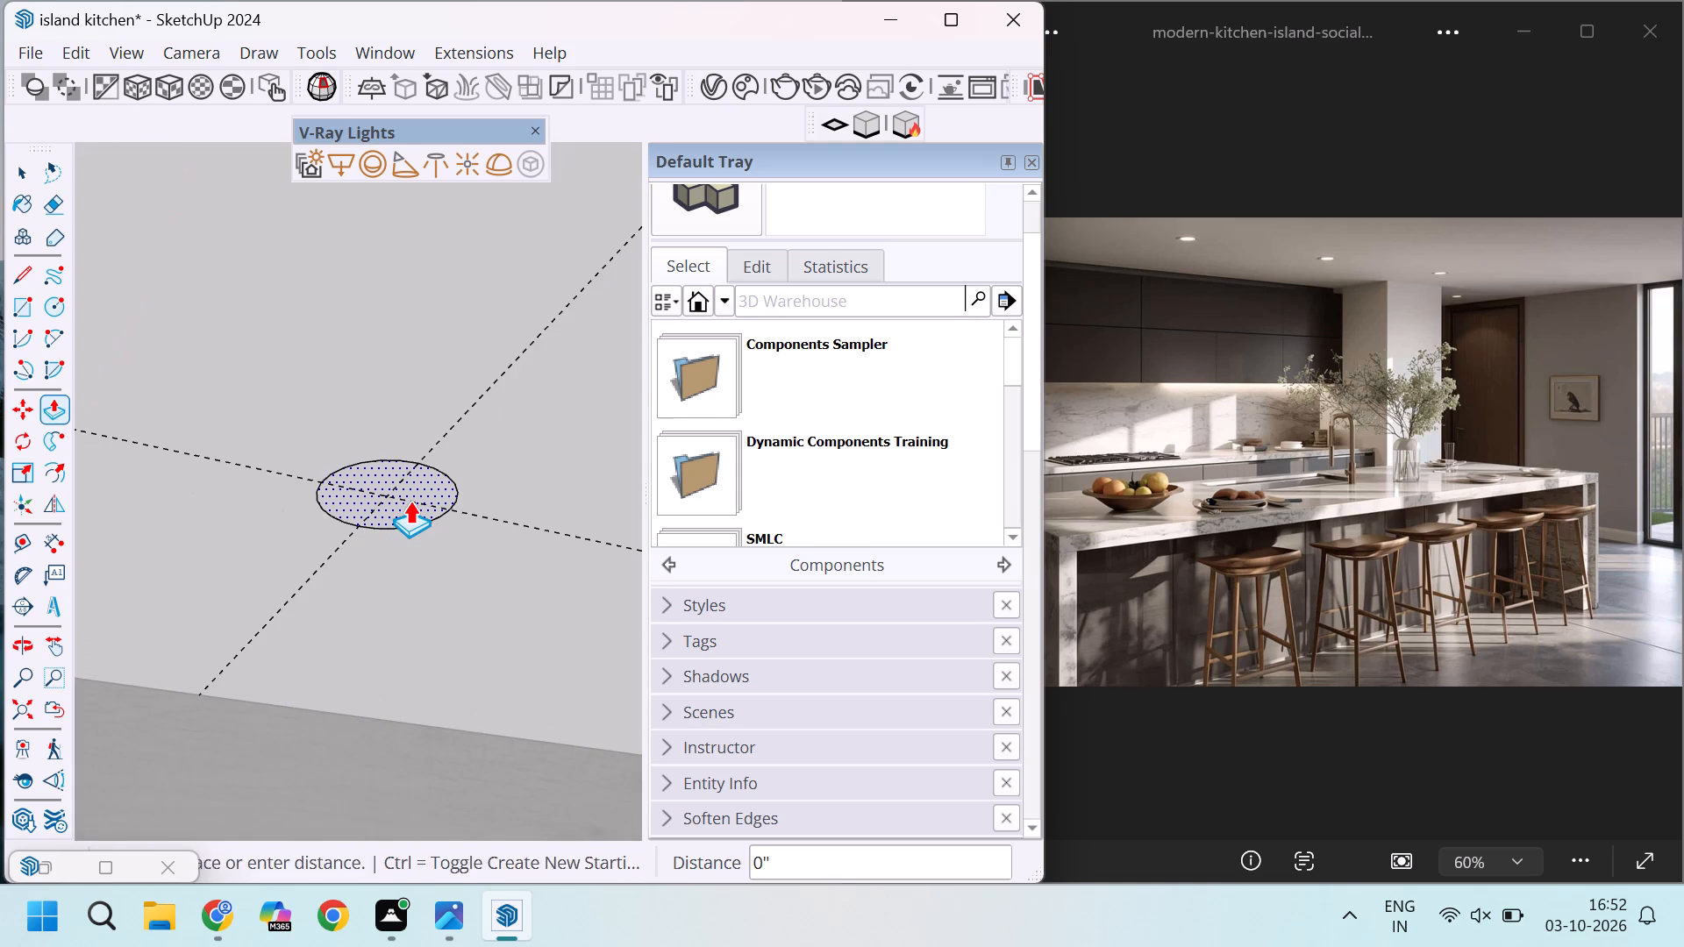
scroll(279, 471, down, 20)
scroll(279, 471, down, 1)
scroll(425, 509, up, 10)
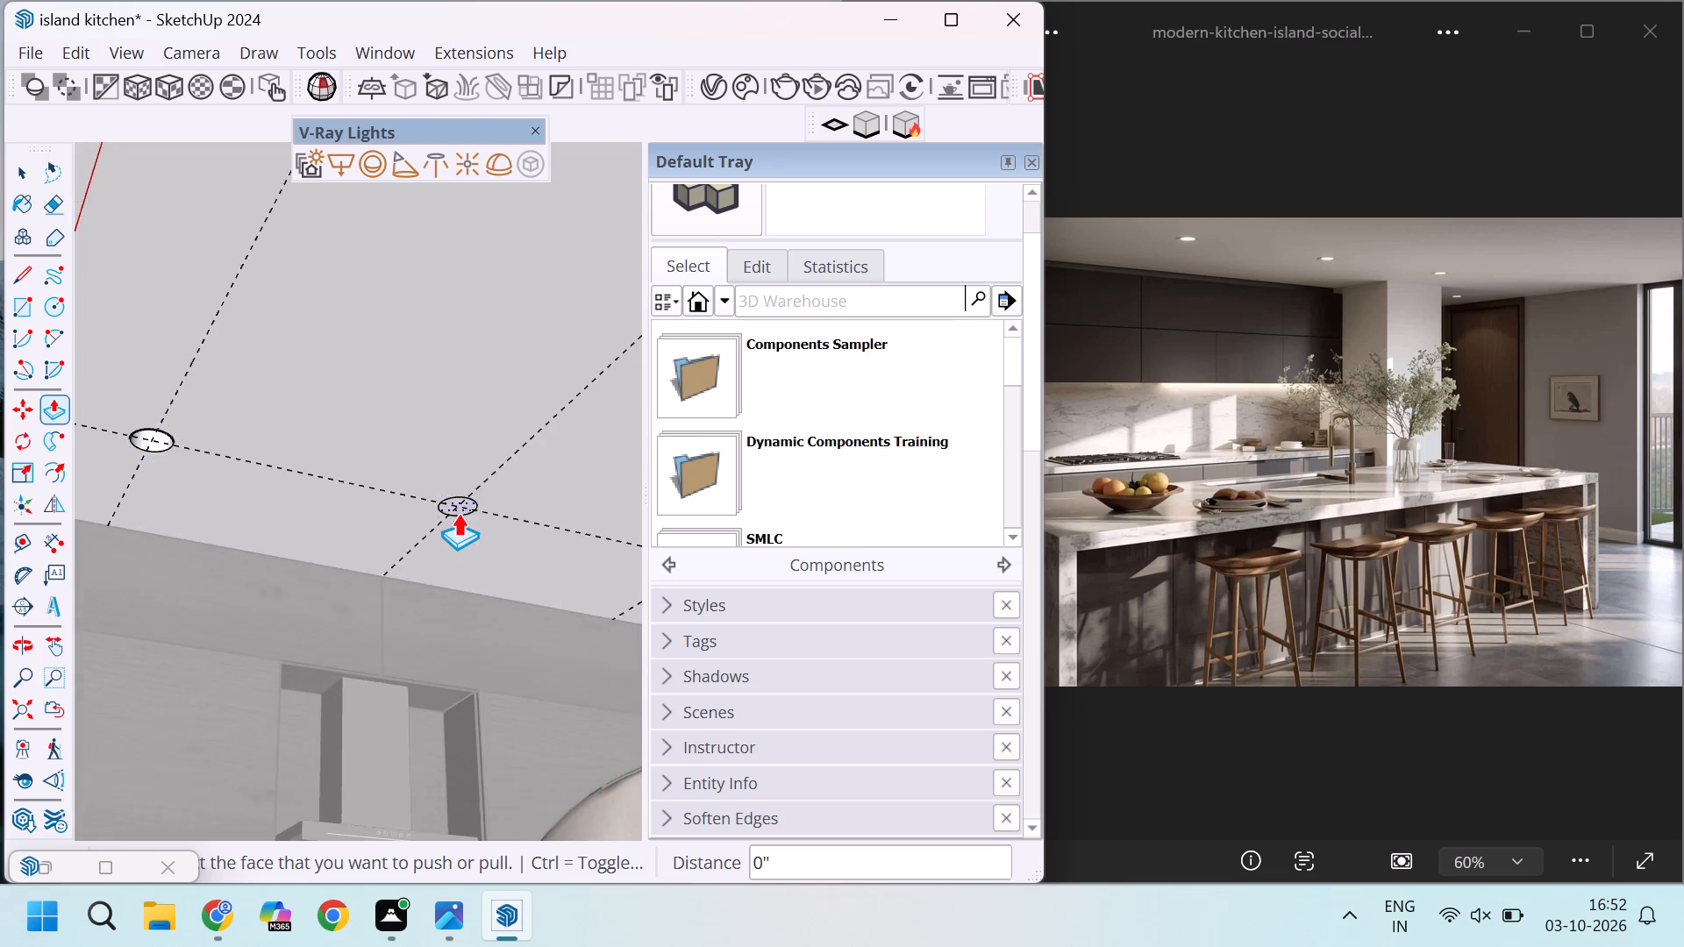
scroll(458, 513, up, 7)
double_click(463, 489)
scroll(182, 405, down, 15)
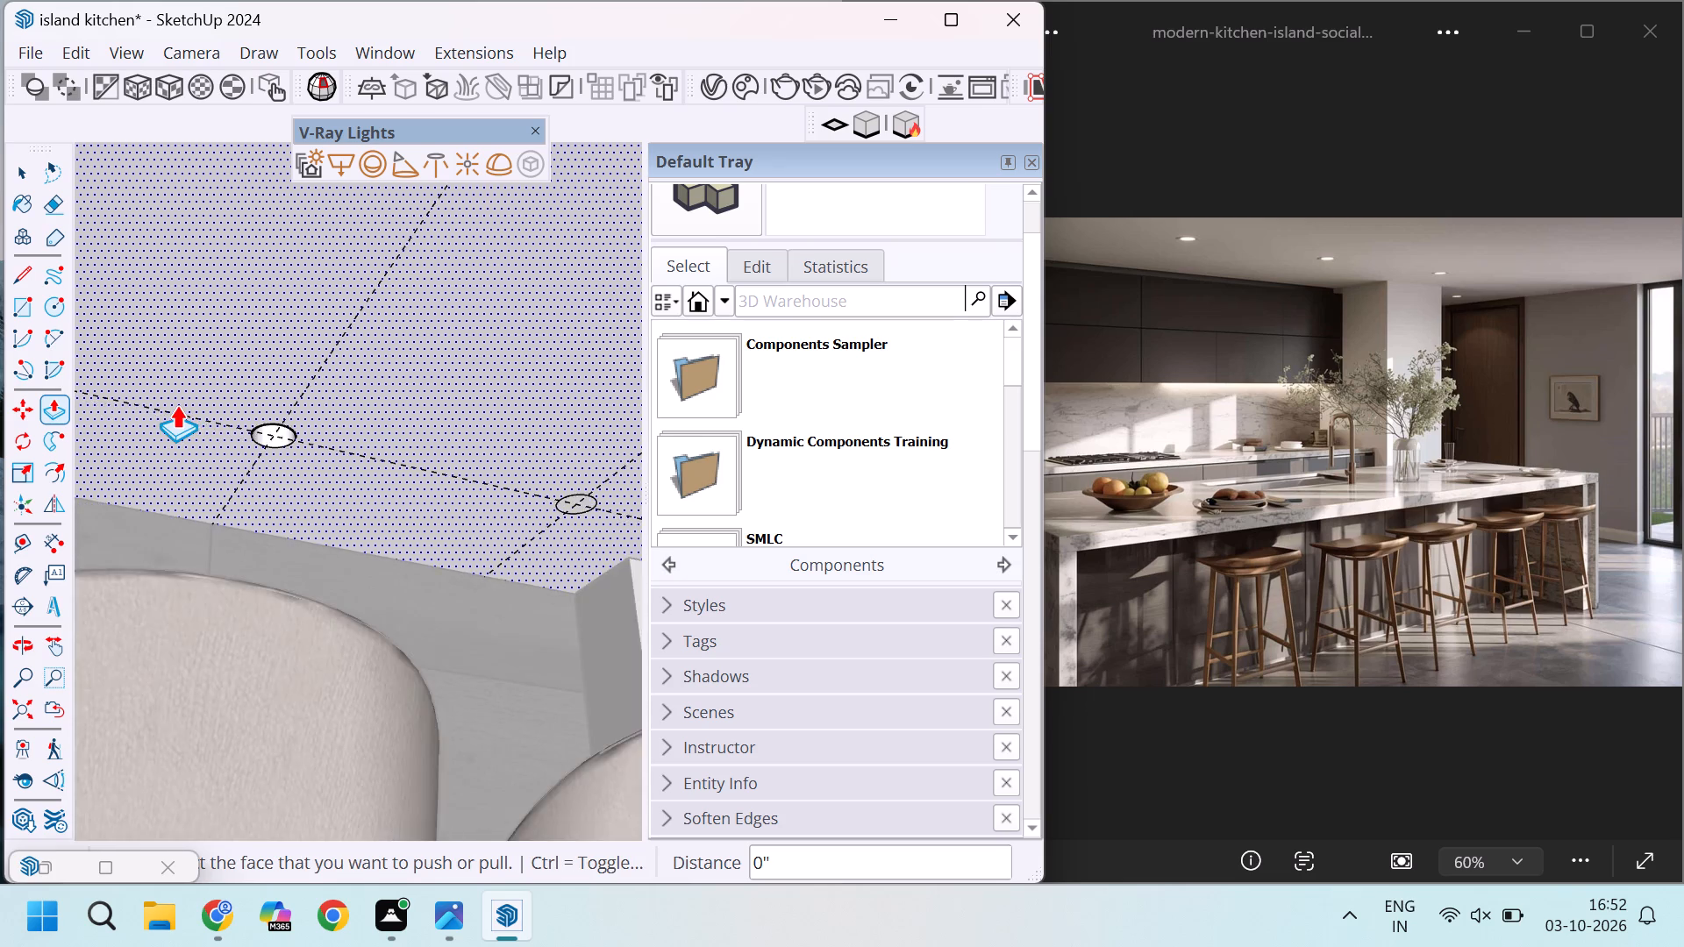
scroll(176, 405, down, 6)
scroll(403, 509, up, 12)
scroll(382, 366, up, 1)
double_click(388, 345)
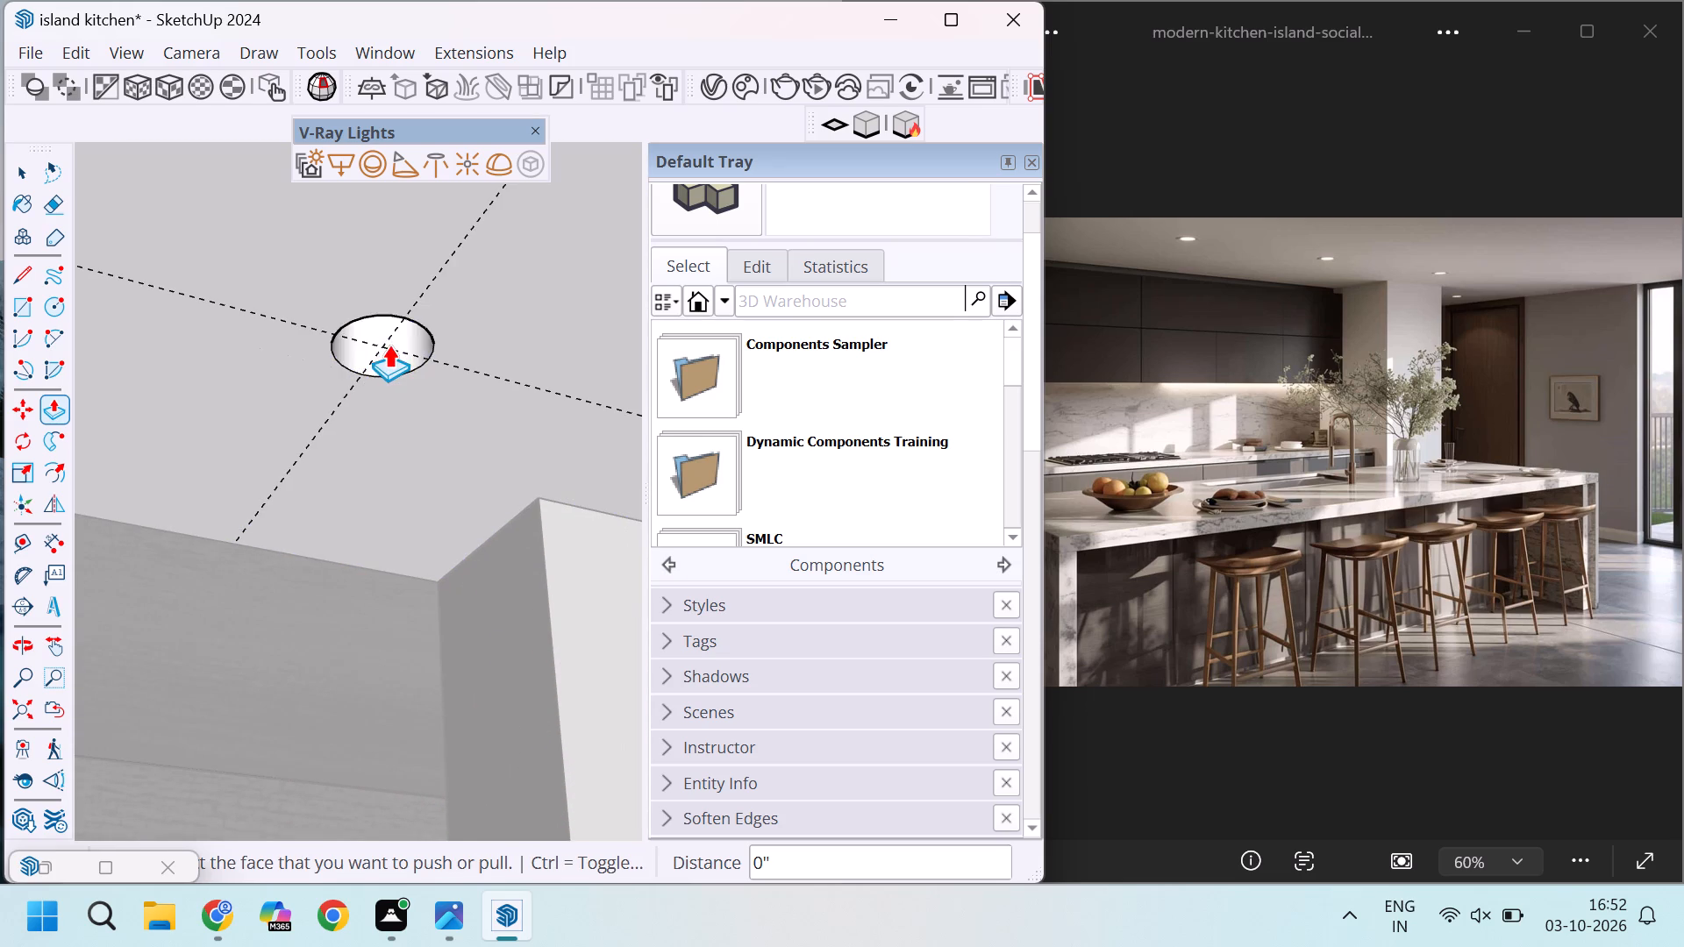
Repeat the 6" recess on the remaining circle of that row, above the tall shelving.
scroll(325, 338, down, 20)
scroll(325, 338, down, 16)
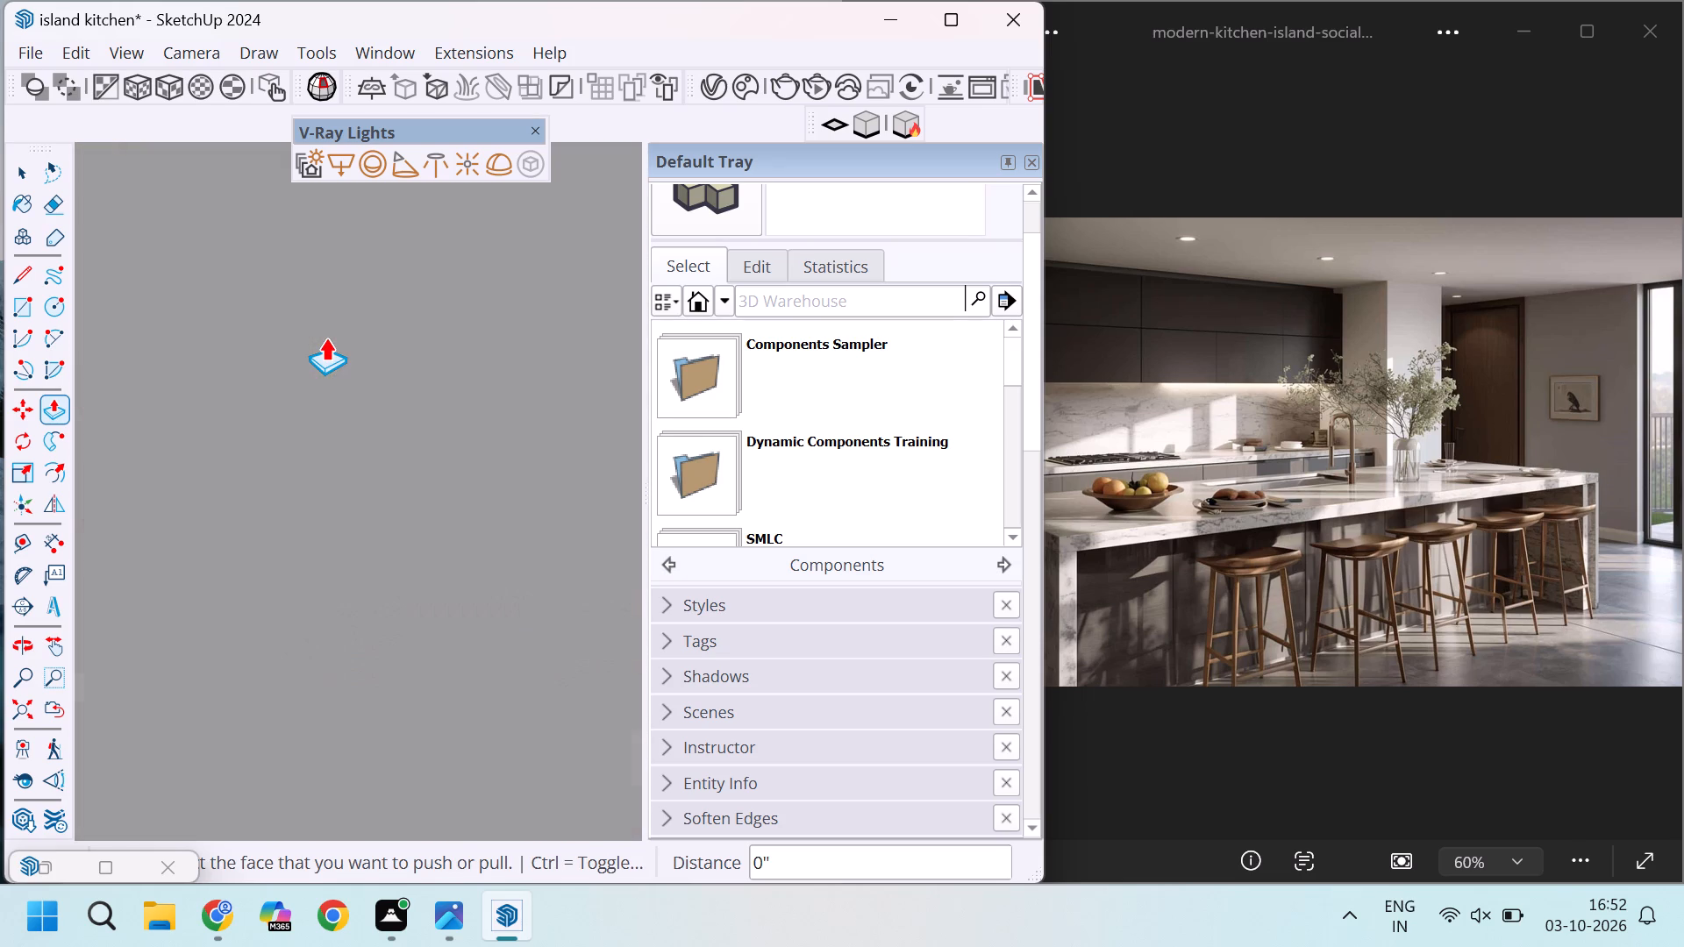
scroll(325, 338, down, 5)
scroll(345, 327, up, 20)
scroll(345, 327, up, 20)
scroll(345, 327, up, 5)
scroll(345, 326, up, 20)
scroll(345, 326, up, 15)
scroll(345, 326, down, 5)
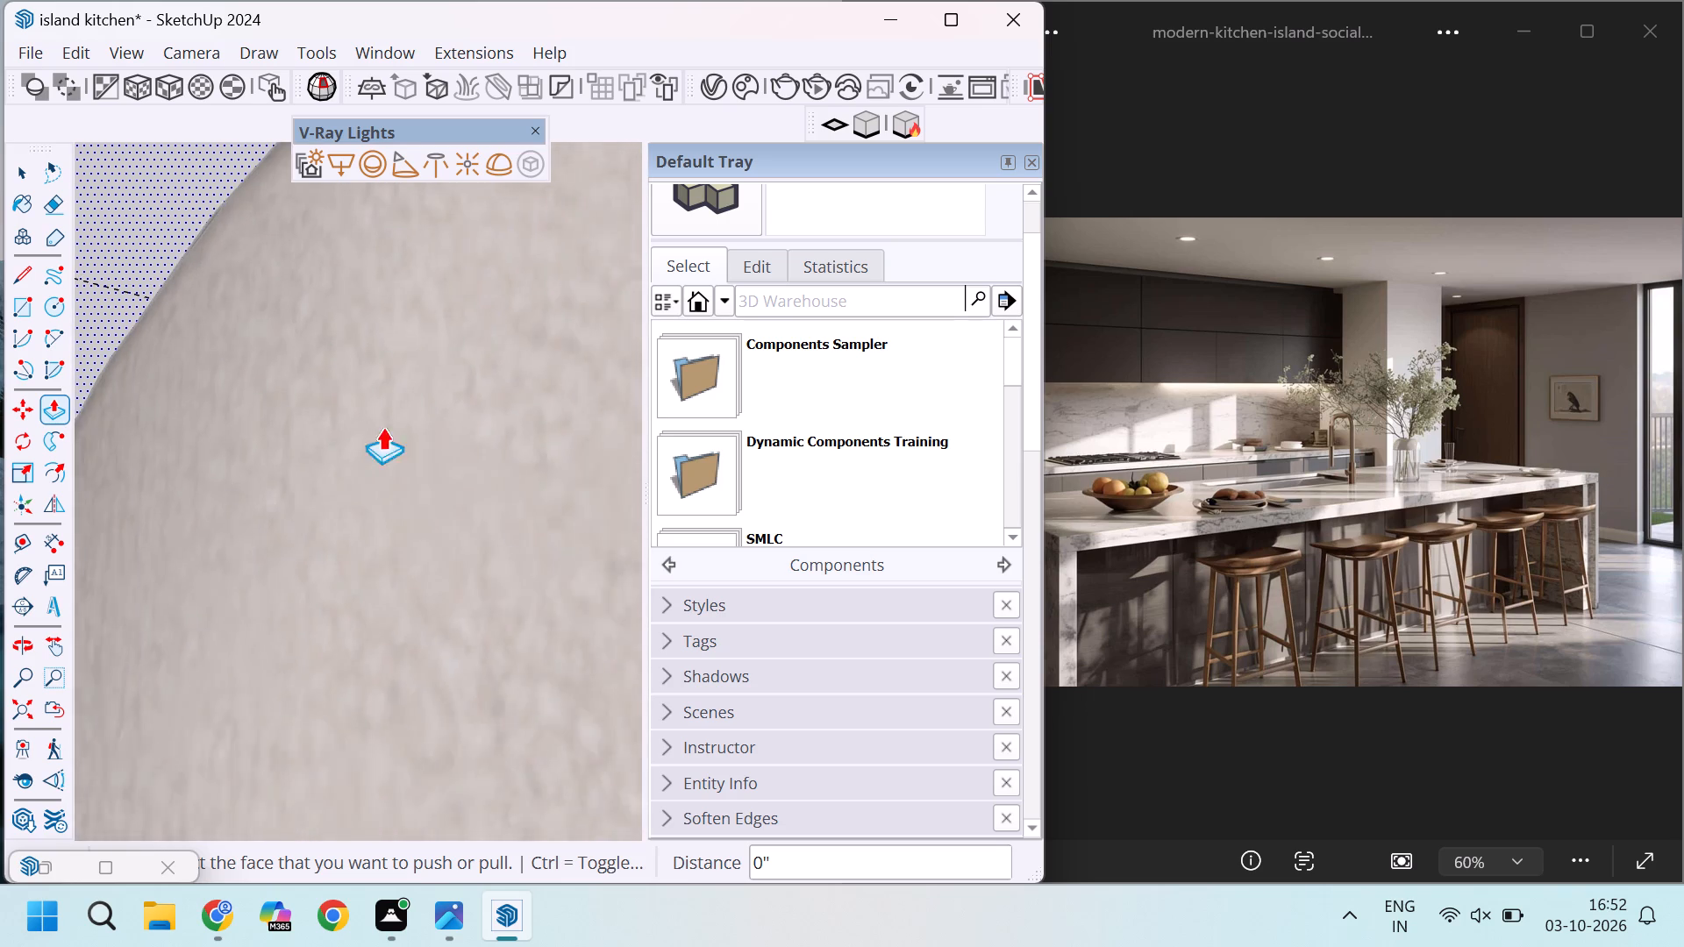
scroll(382, 427, down, 1)
middle_drag(230, 361, 258, 566)
scroll(285, 587, down, 4)
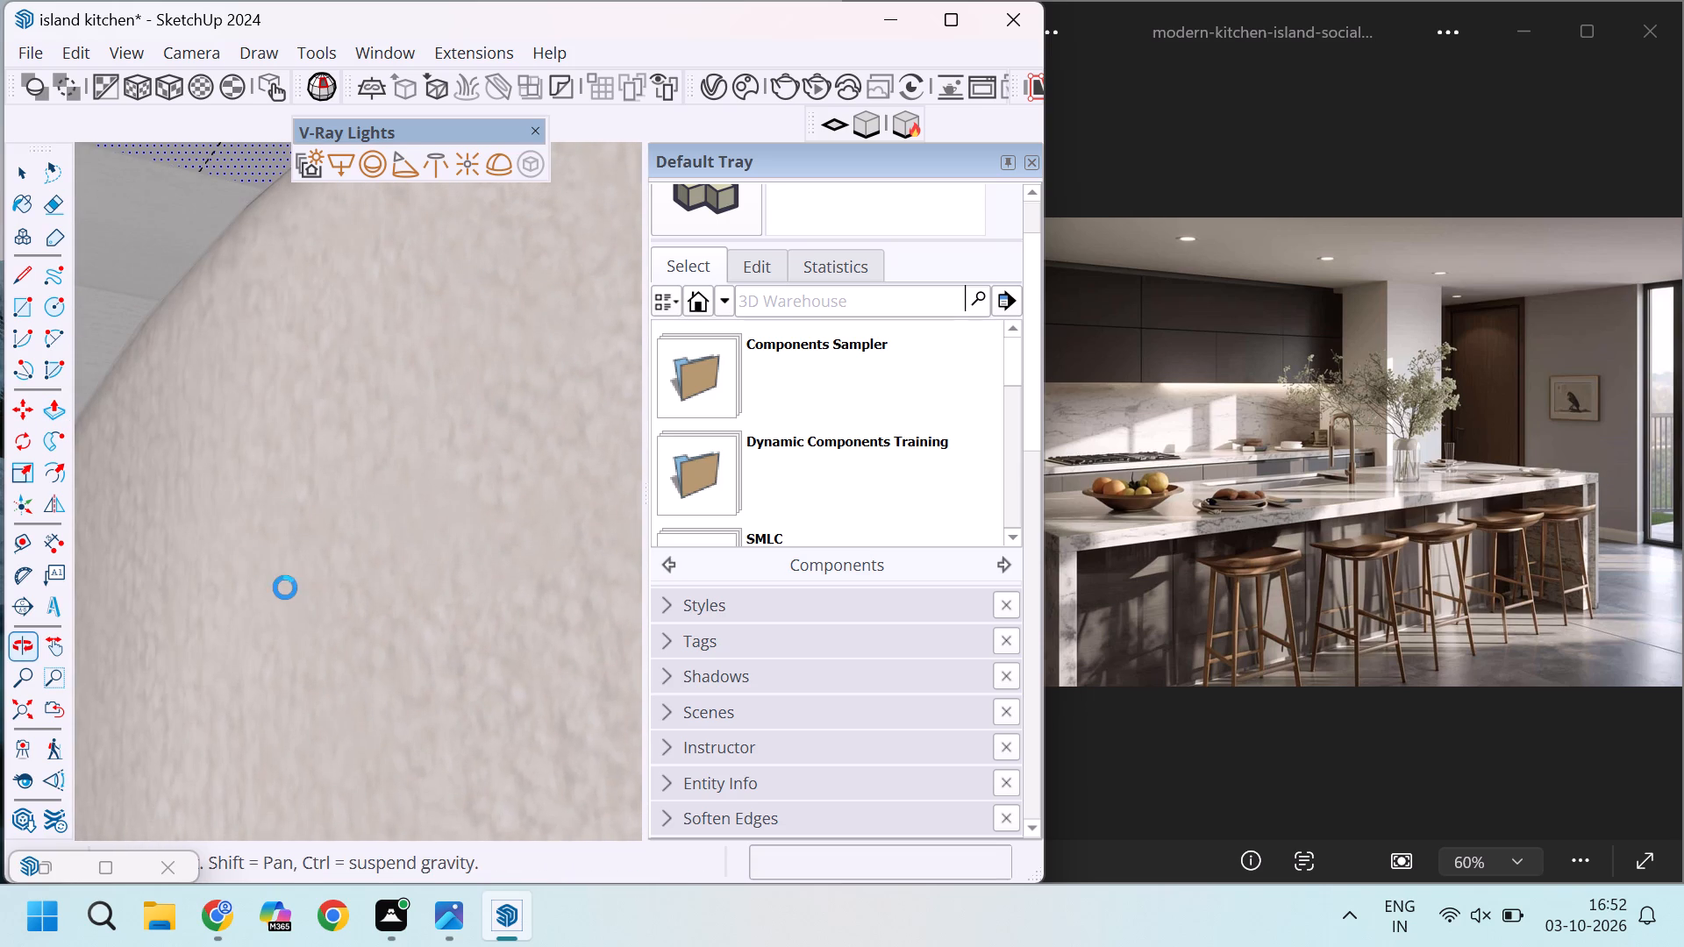
scroll(285, 587, down, 3)
scroll(298, 408, down, 20)
scroll(298, 408, down, 5)
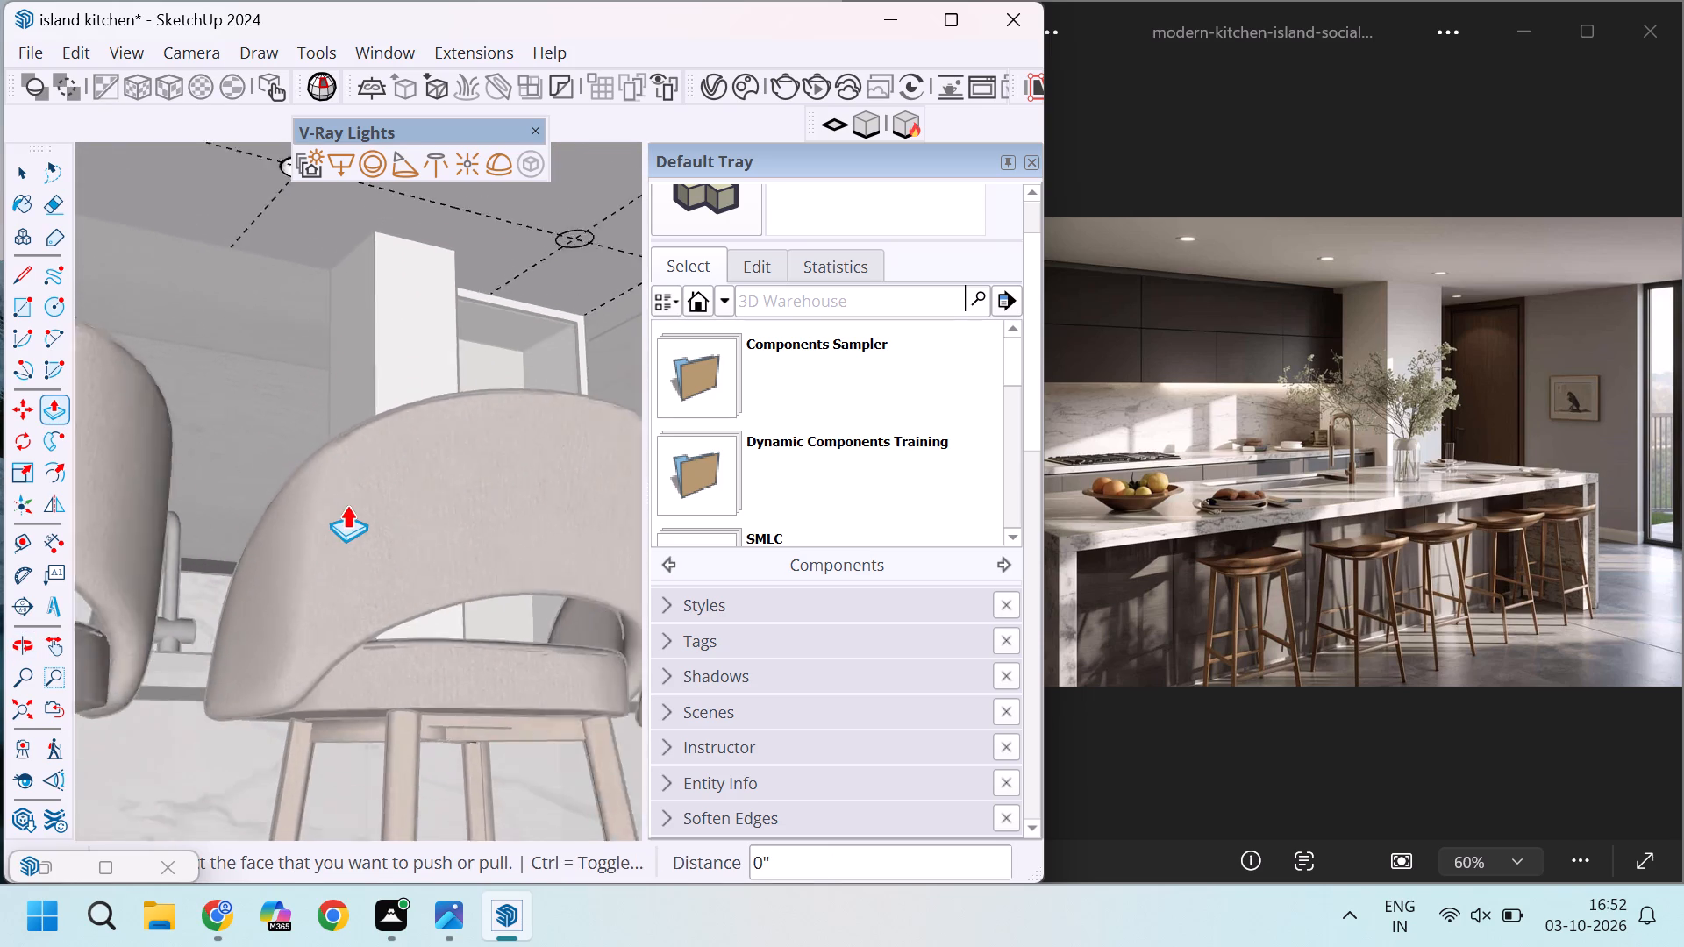
scroll(346, 505, down, 9)
scroll(450, 354, up, 14)
double_click(575, 295)
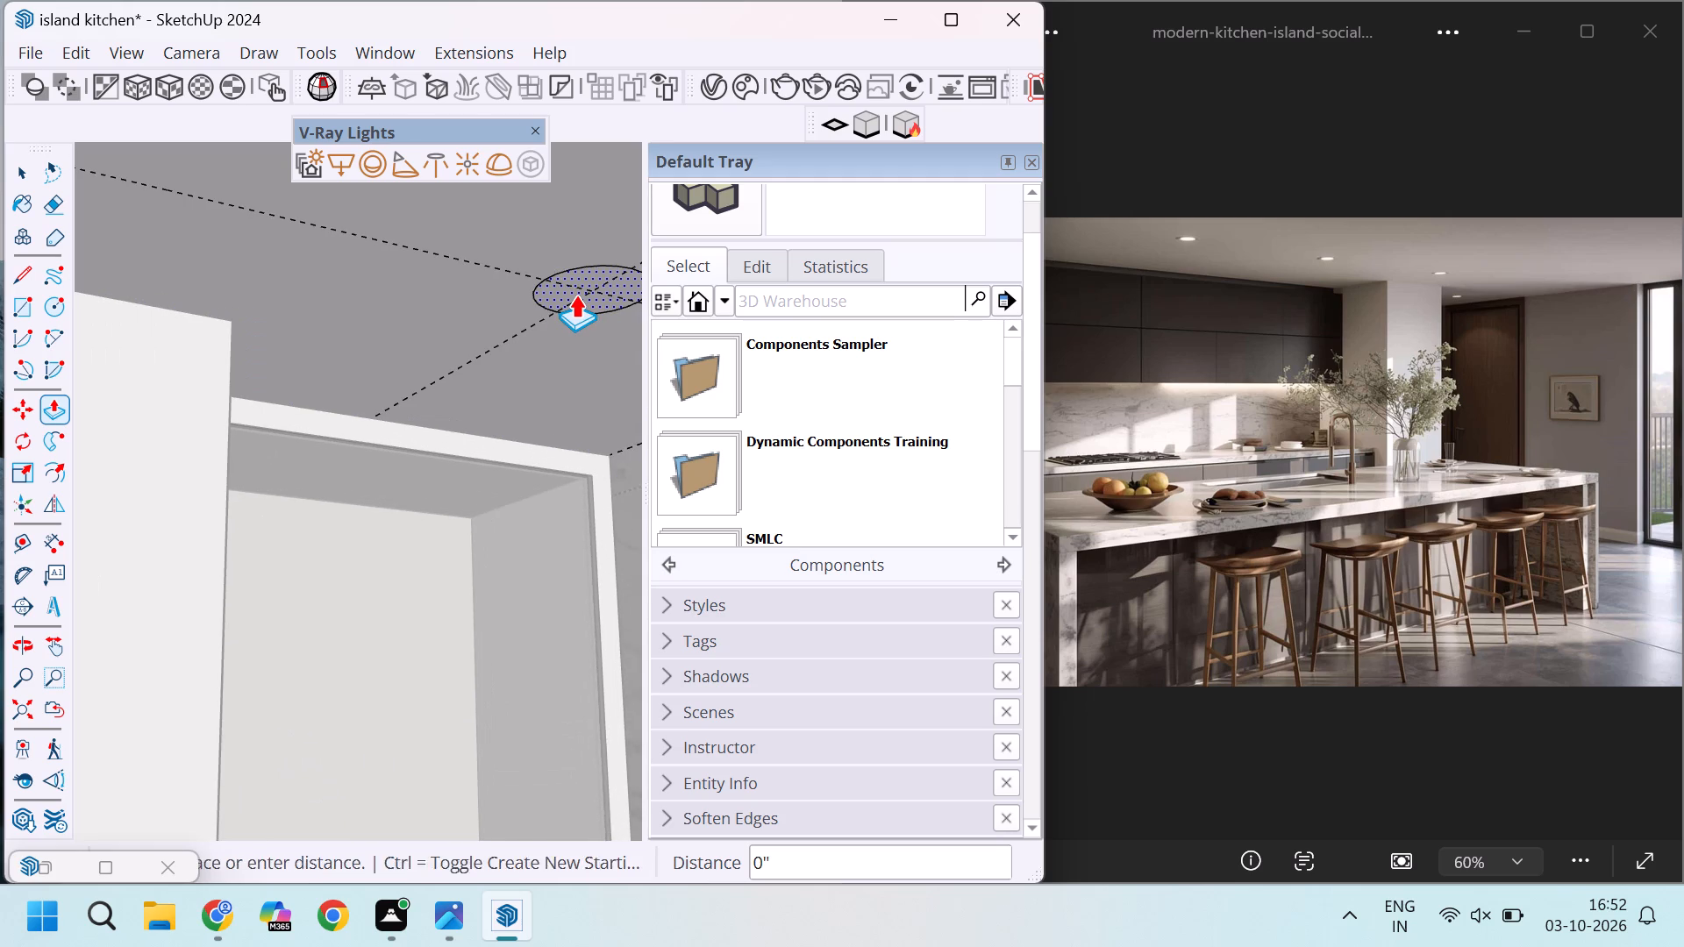
Repeat the 6" recess on the two circles nearest the windows along the long guide on the room's open side.
scroll(251, 393, down, 20)
scroll(251, 393, down, 10)
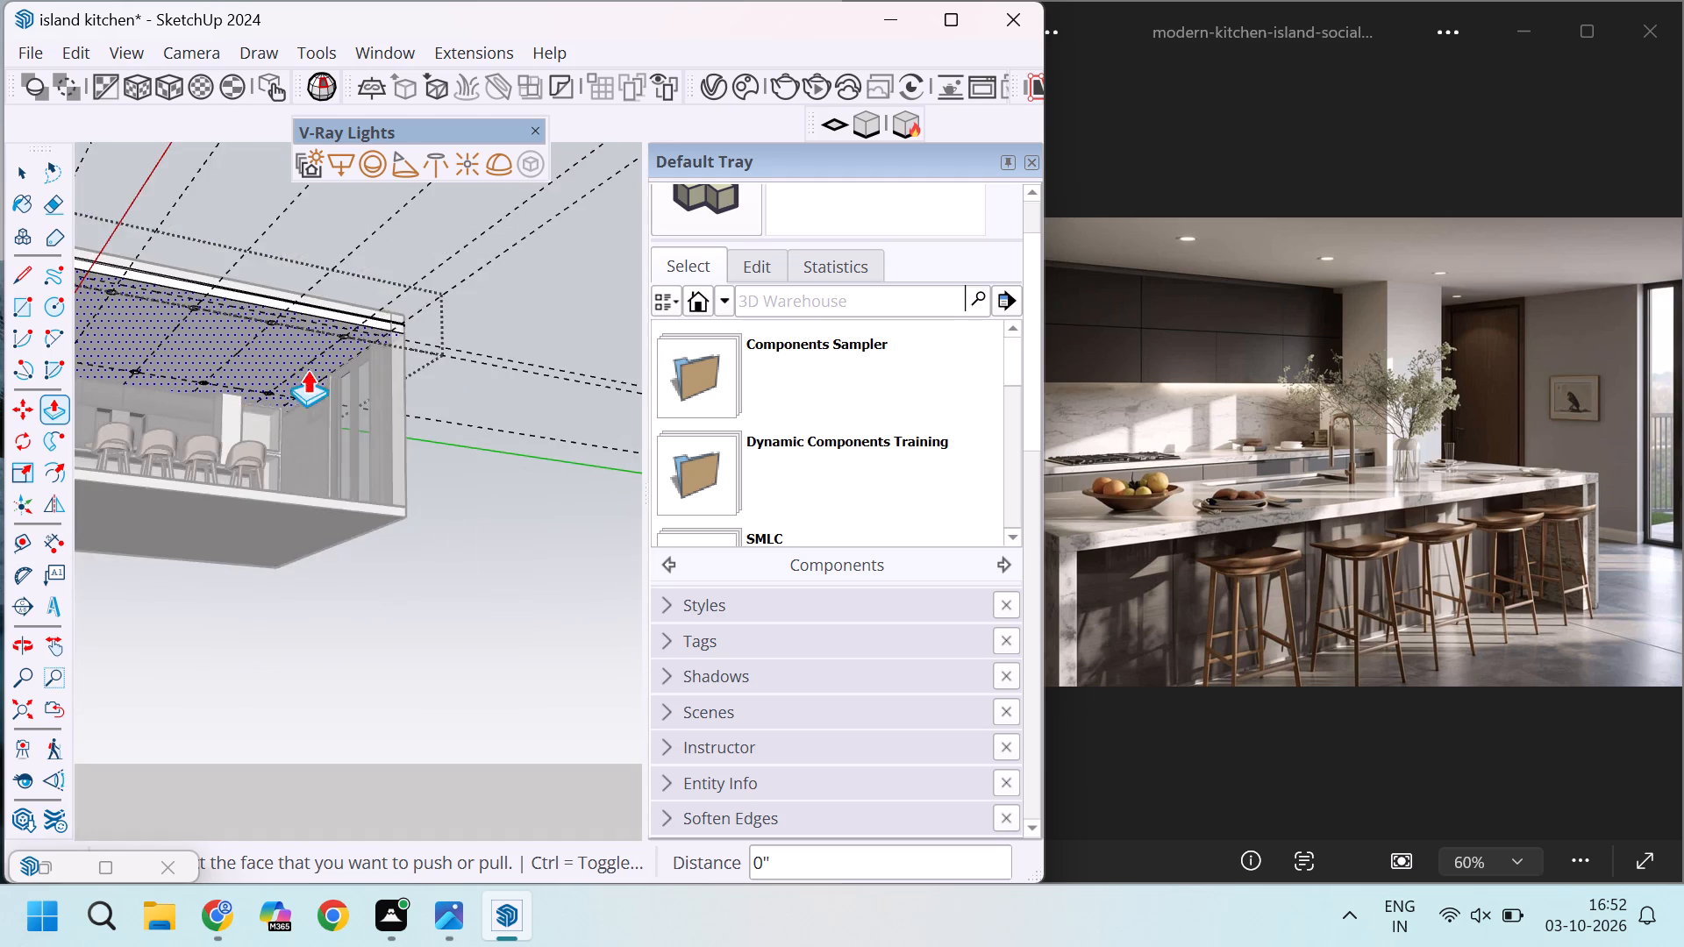
scroll(307, 360, up, 20)
scroll(307, 360, up, 2)
double_click(407, 331)
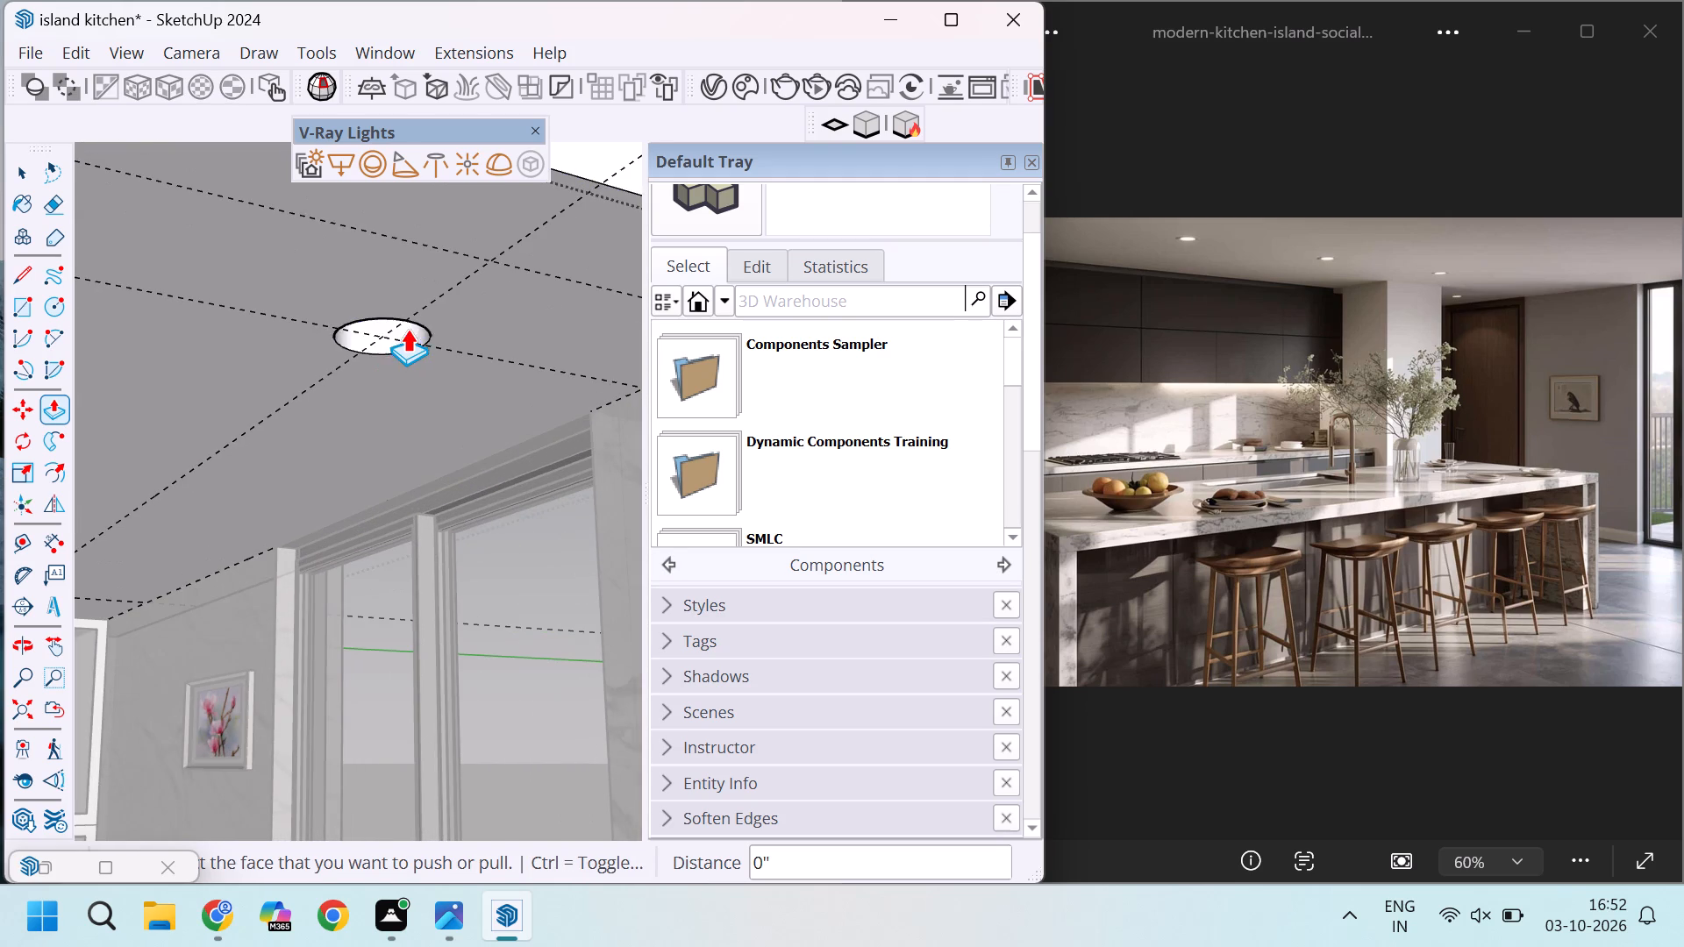
scroll(408, 329, down, 19)
scroll(259, 336, up, 18)
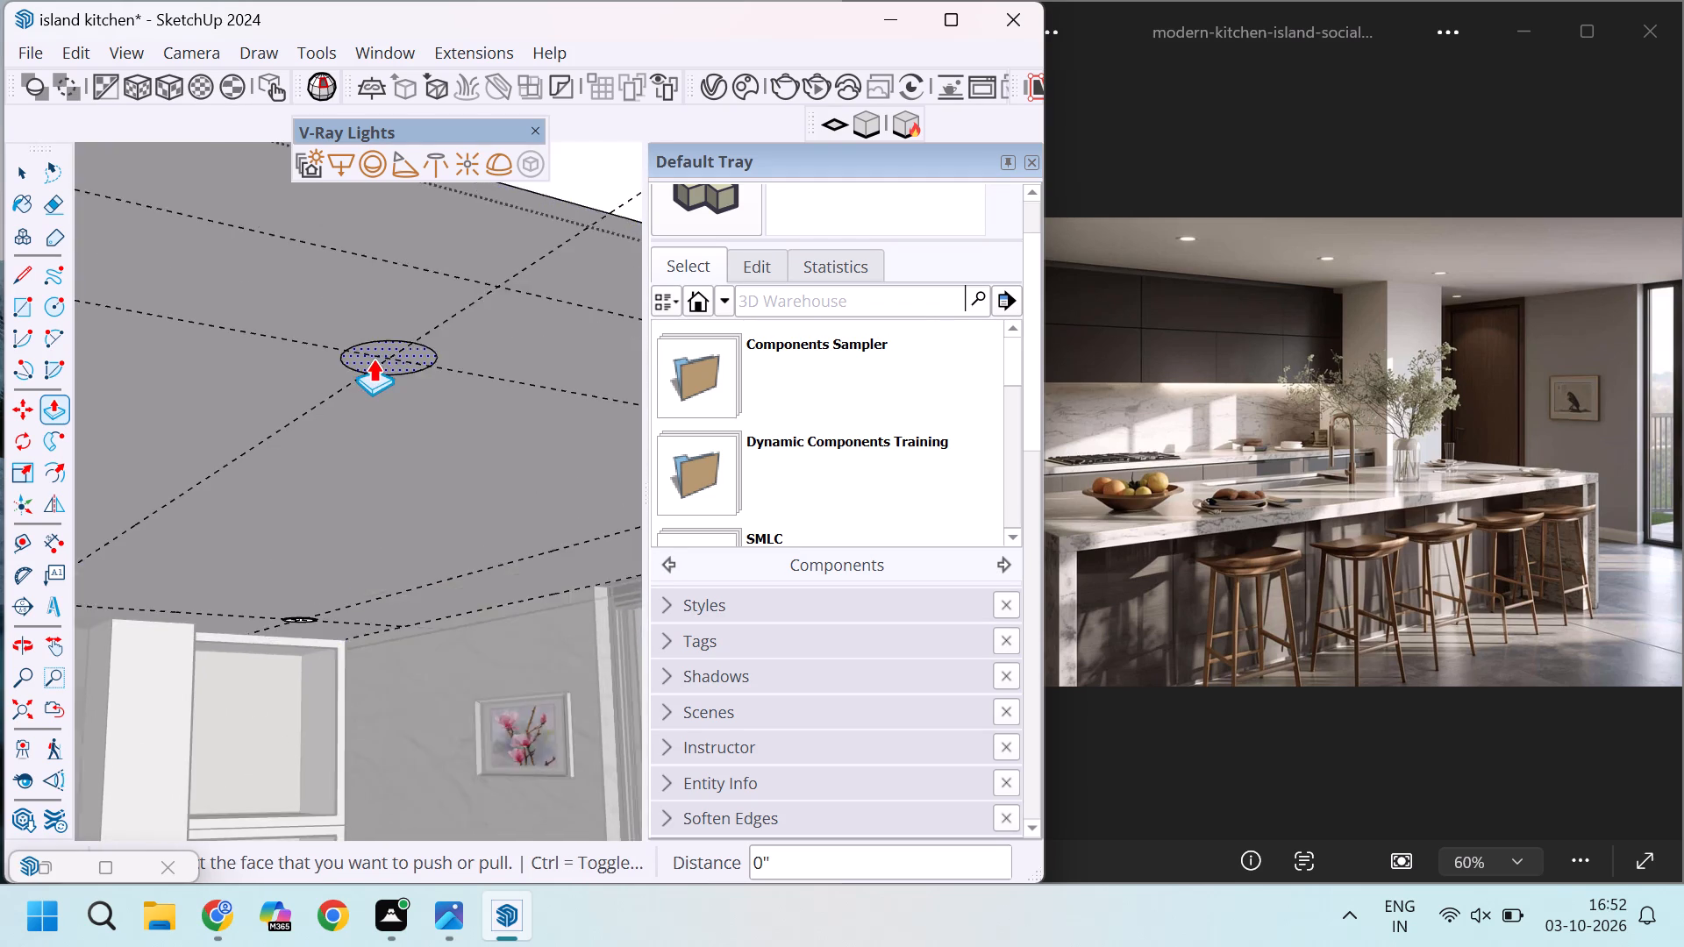
scroll(373, 359, up, 3)
click(383, 361)
click(383, 361)
Repeat the 6" recess on the other three circles of the open-side row, ending at the marble wall's end.
scroll(461, 361, down, 18)
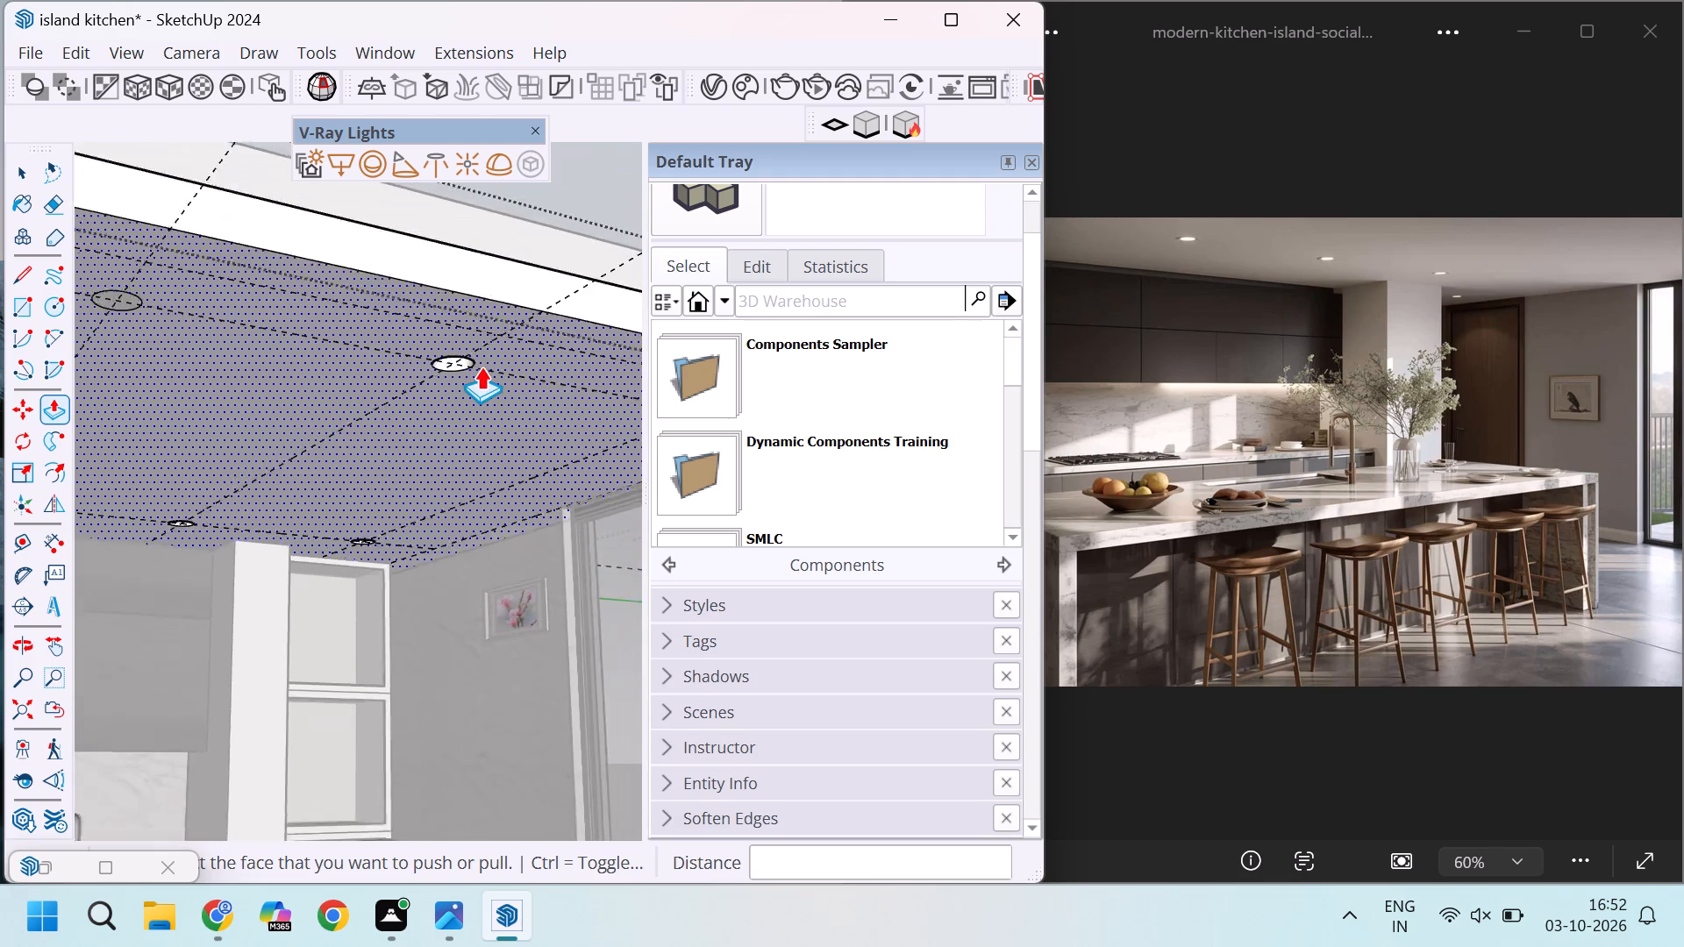
scroll(481, 367, down, 9)
scroll(360, 389, up, 11)
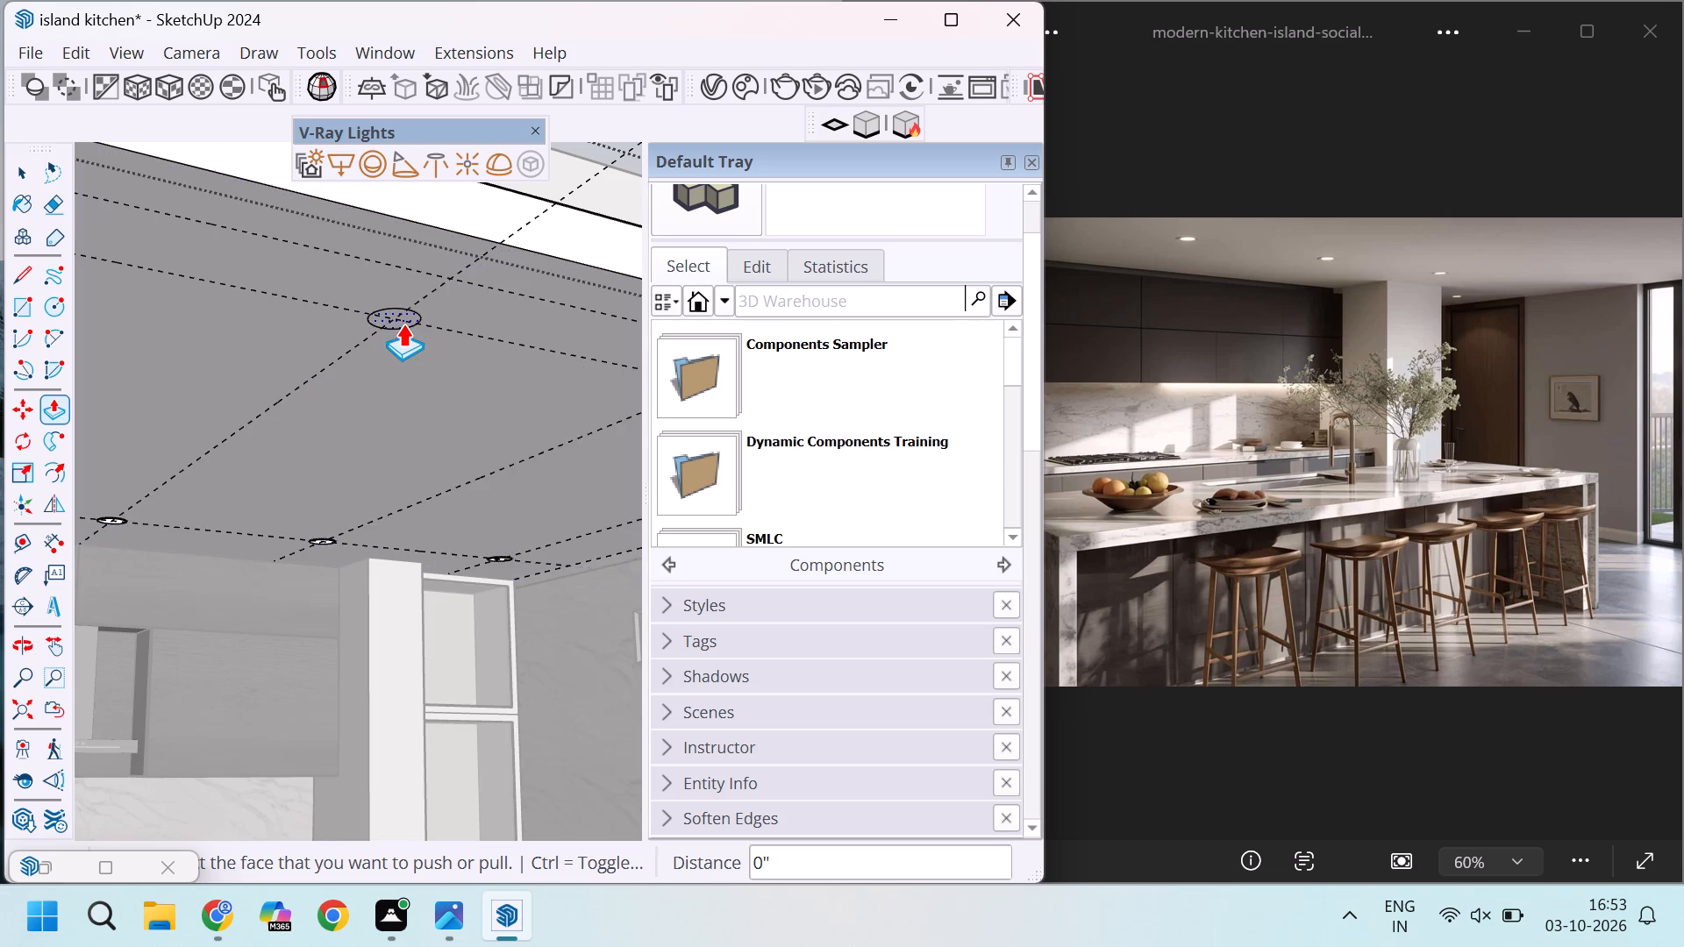
scroll(403, 324, up, 5)
double_click(403, 324)
scroll(463, 366, down, 20)
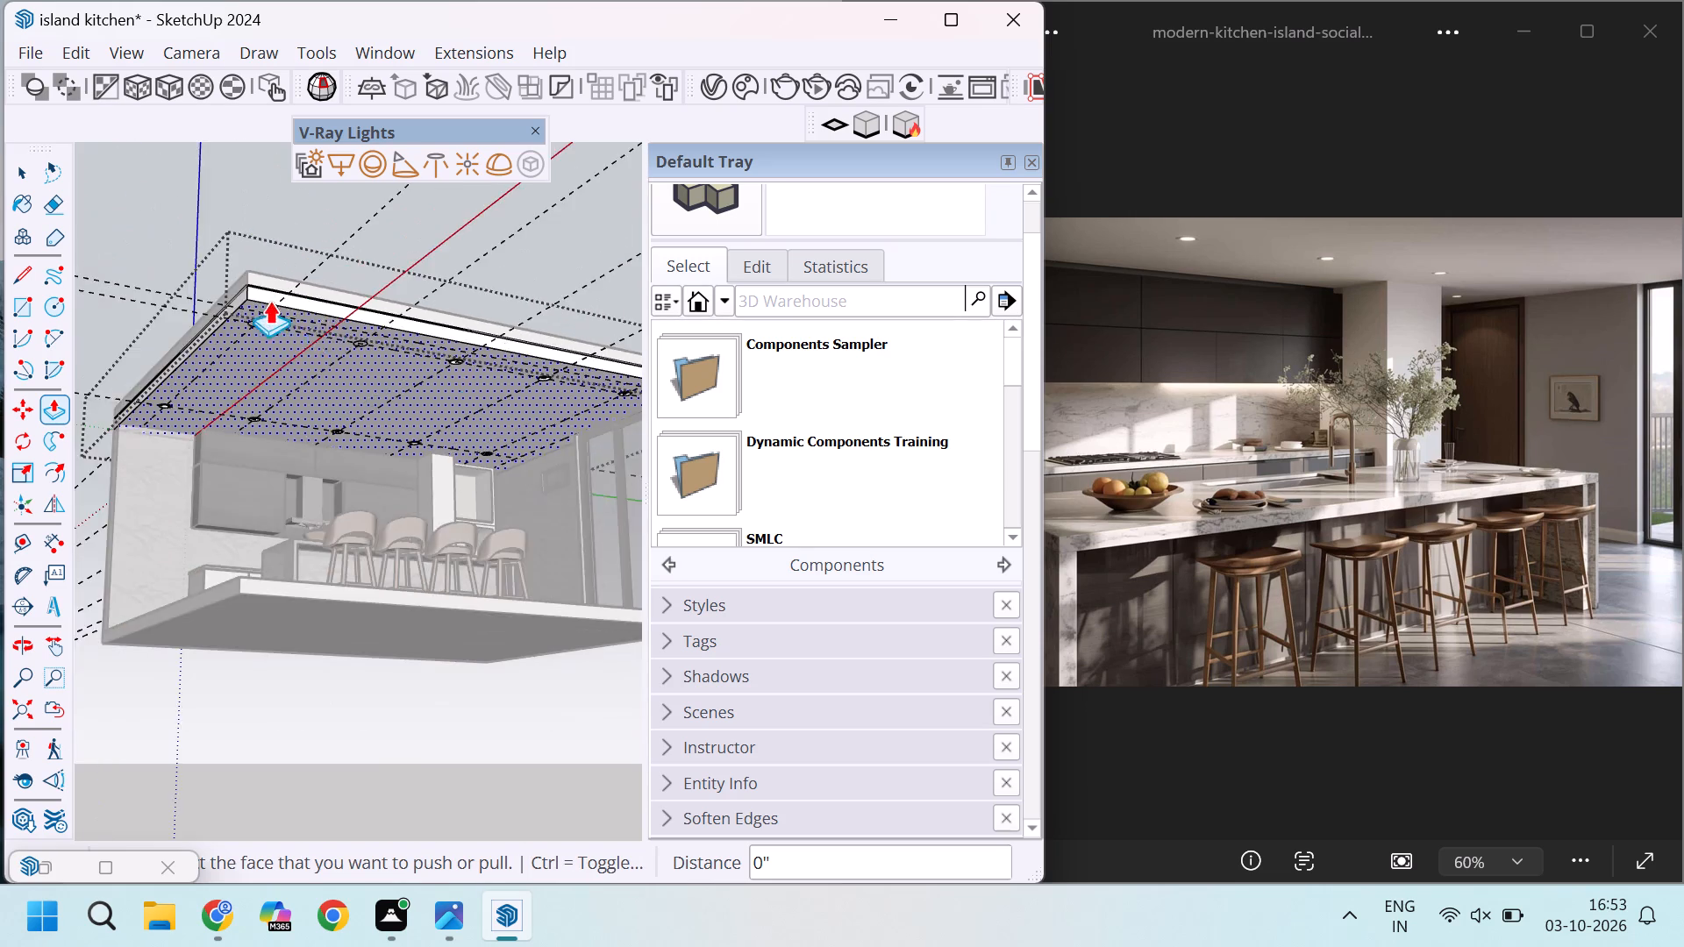
scroll(272, 300, up, 18)
double_click(453, 367)
scroll(477, 384, down, 5)
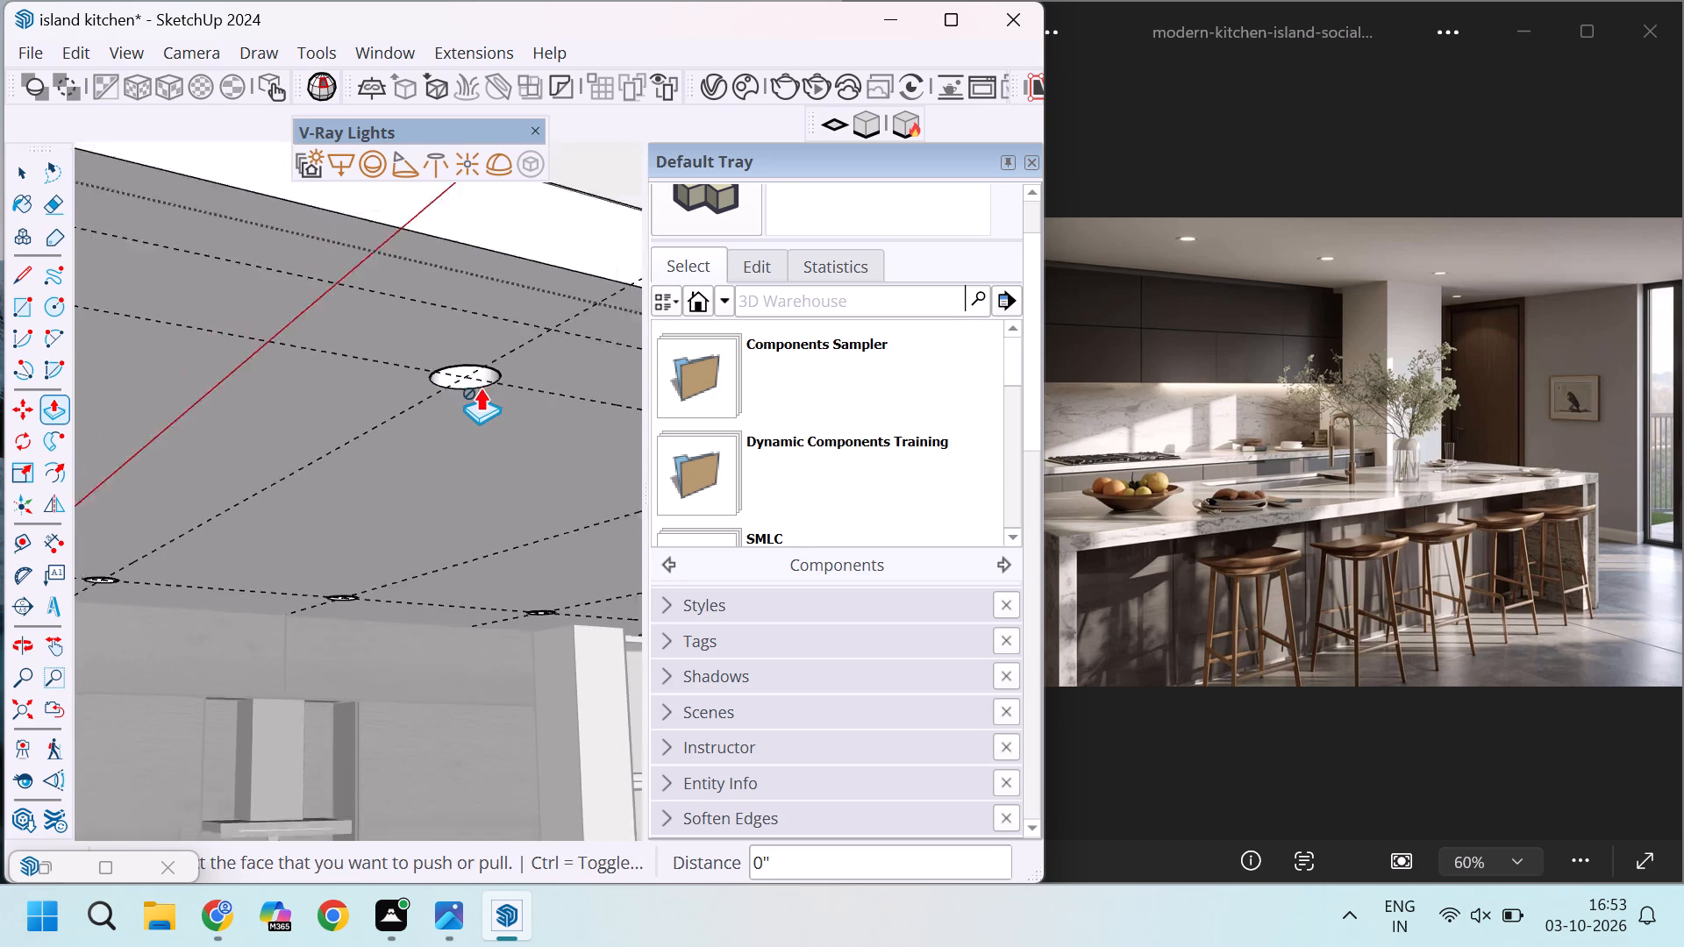
scroll(480, 388, down, 15)
scroll(346, 373, up, 17)
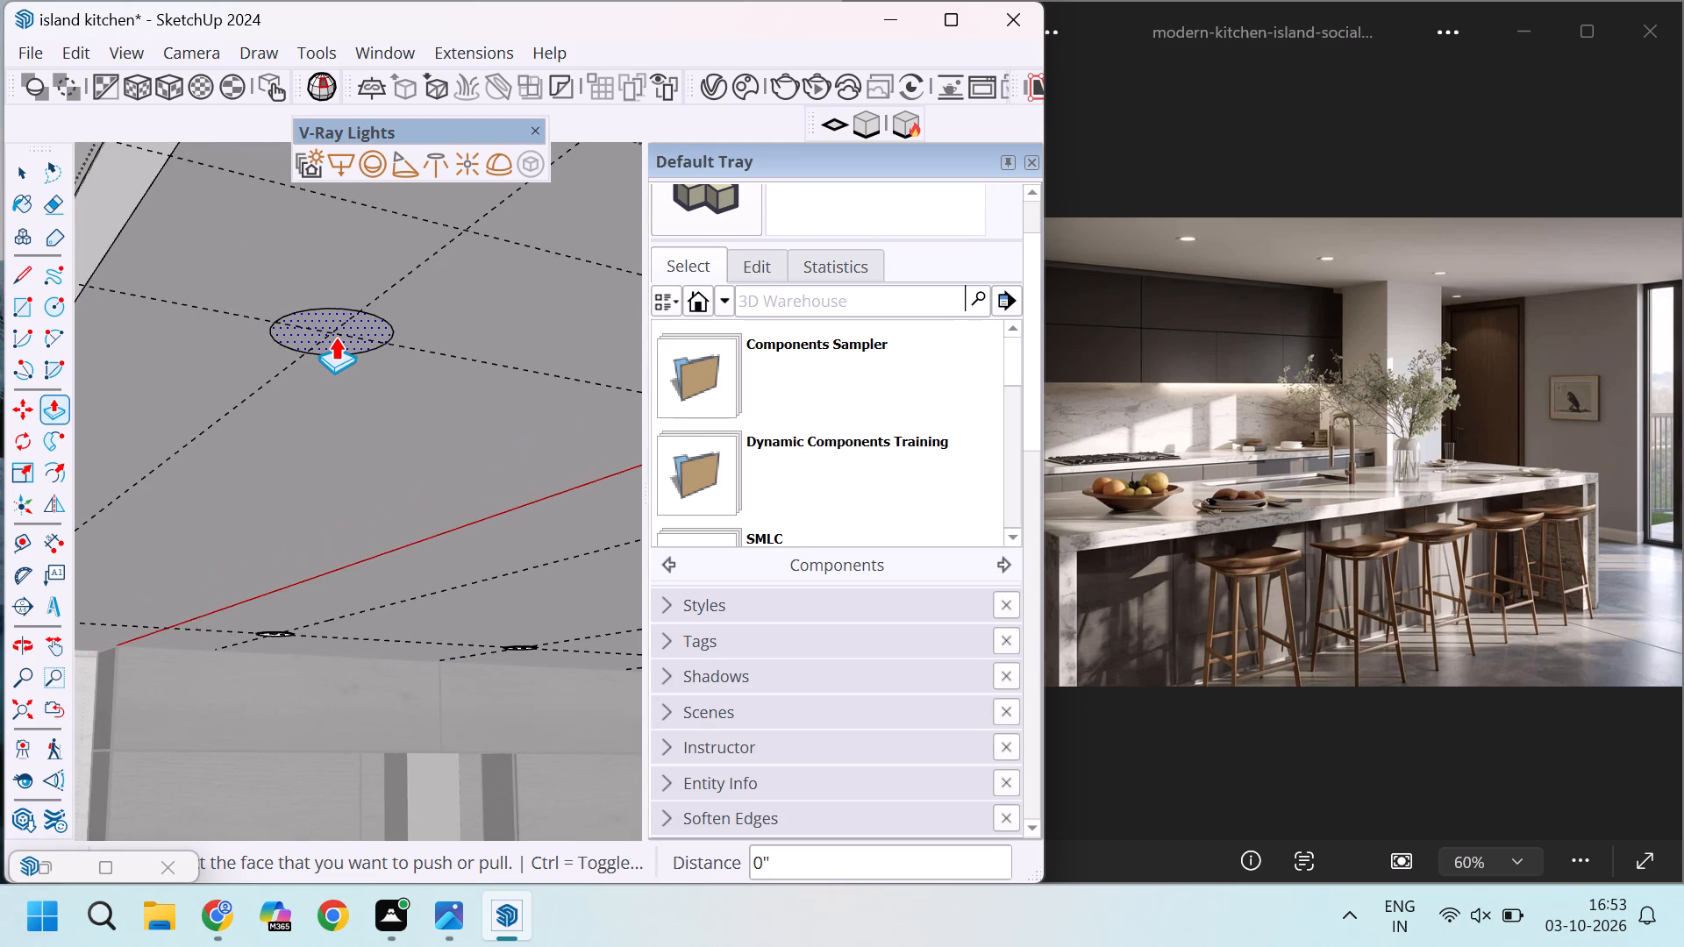
double_click(335, 337)
Inspect the recessed ceiling-light holes, focusing on the open-side one nearest the marble wall.
scroll(338, 337, down, 20)
scroll(338, 337, down, 1)
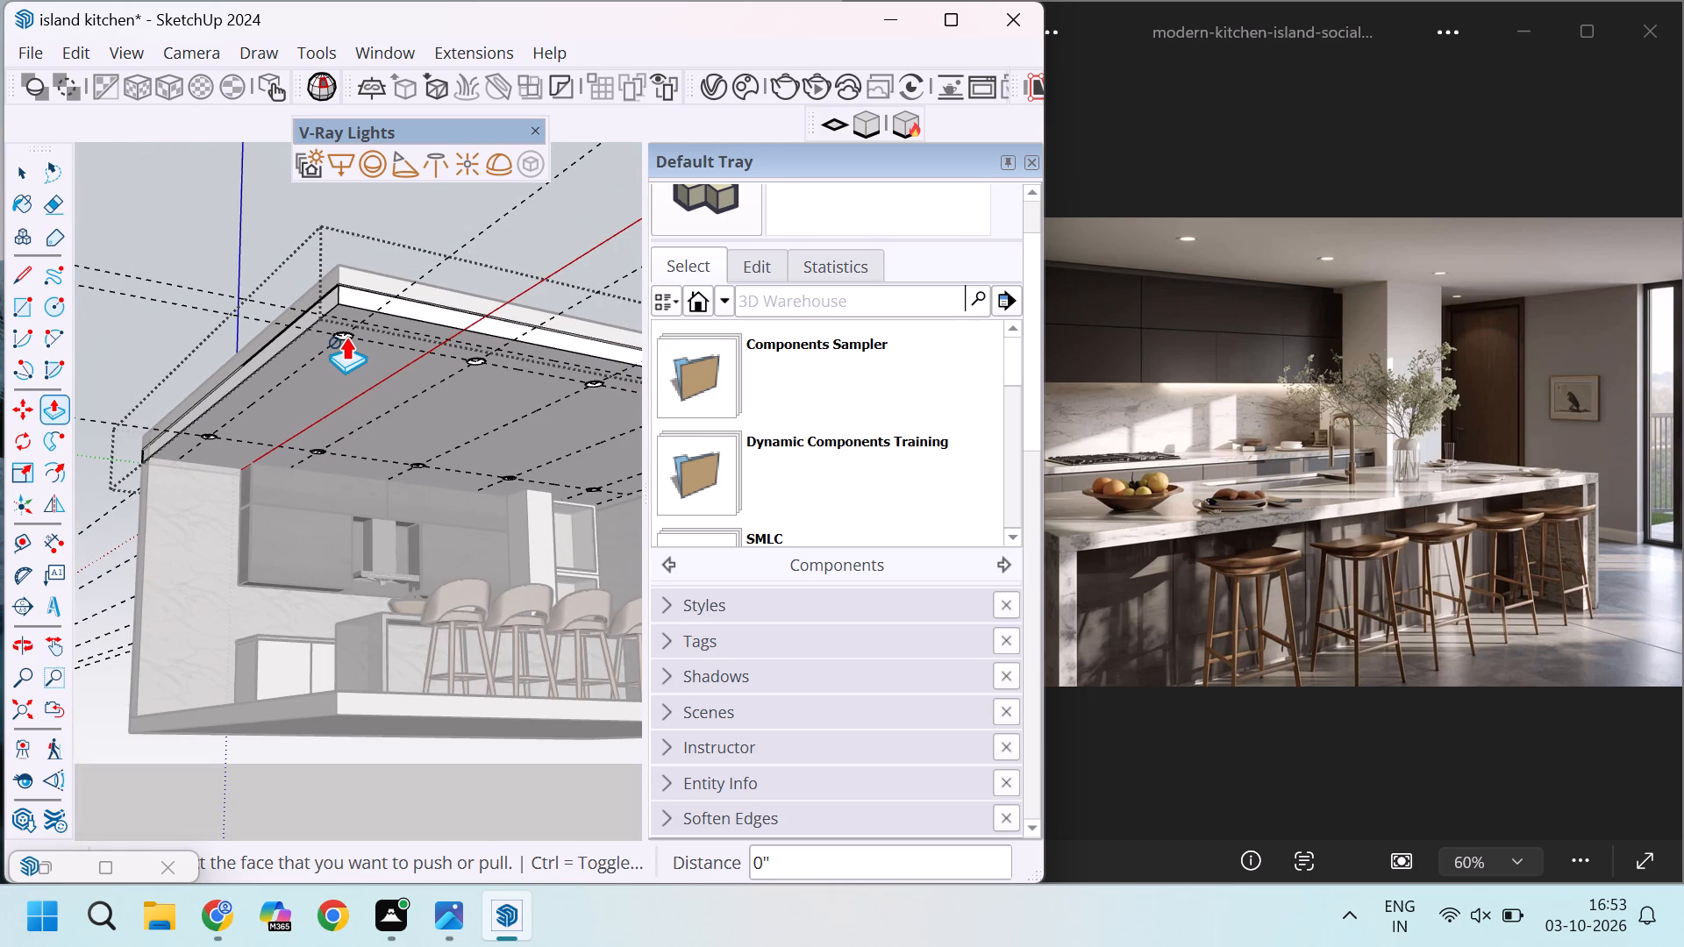
scroll(337, 337, down, 4)
scroll(336, 337, up, 20)
scroll(336, 337, up, 11)
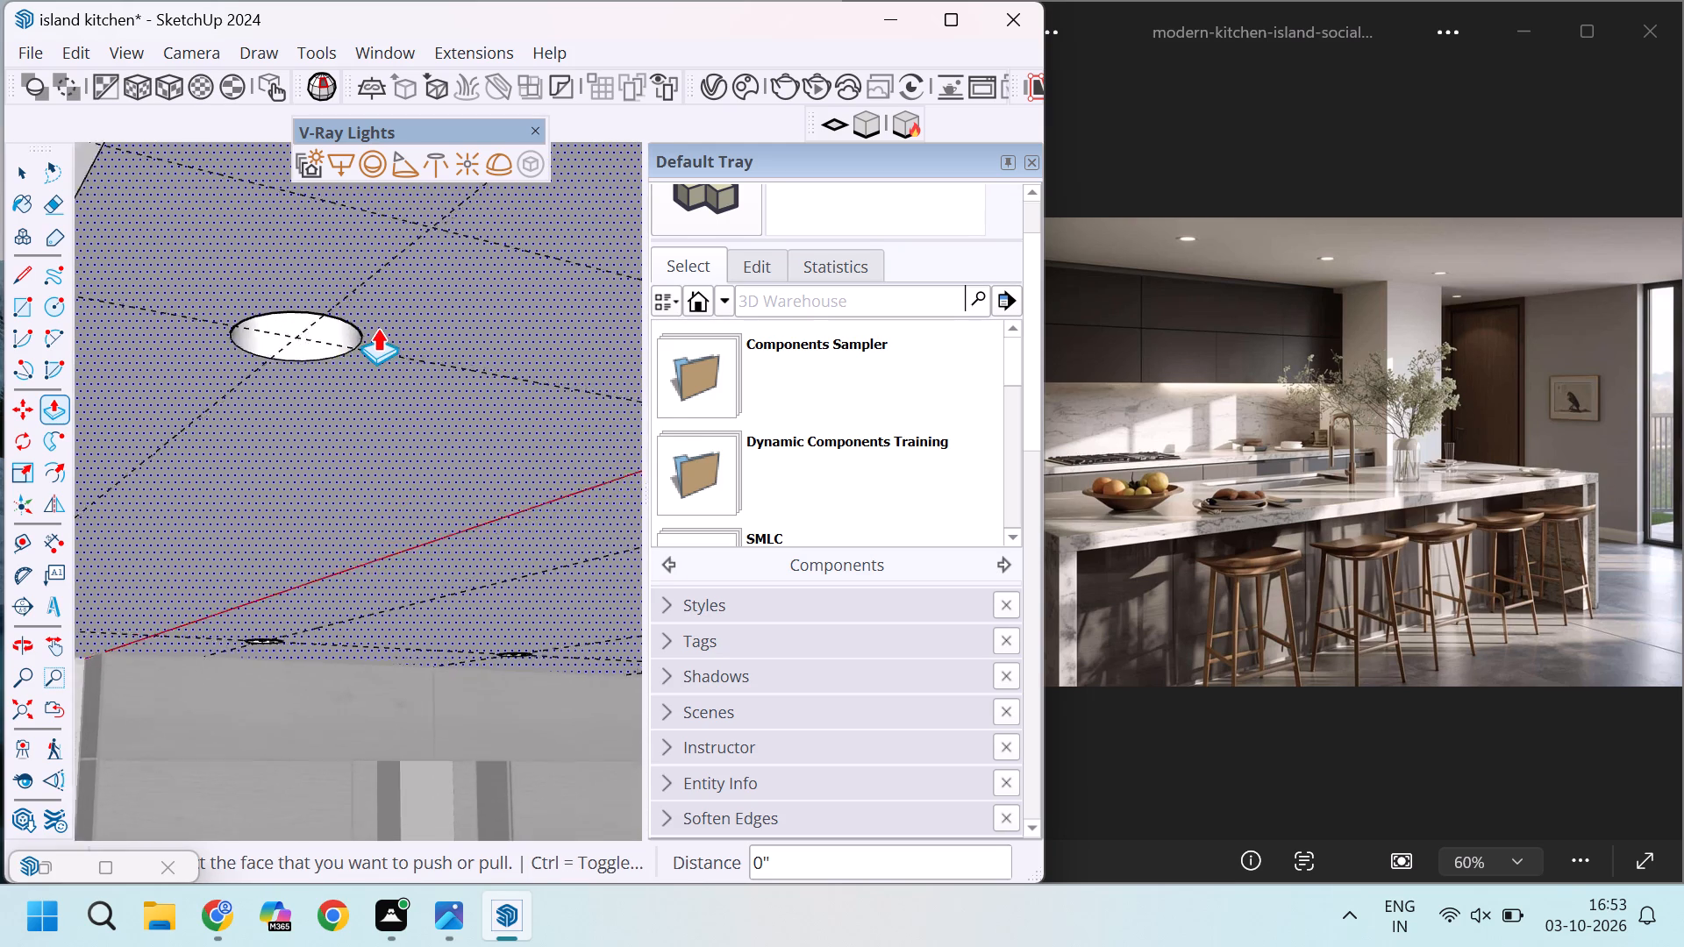
scroll(377, 328, up, 2)
scroll(306, 282, down, 16)
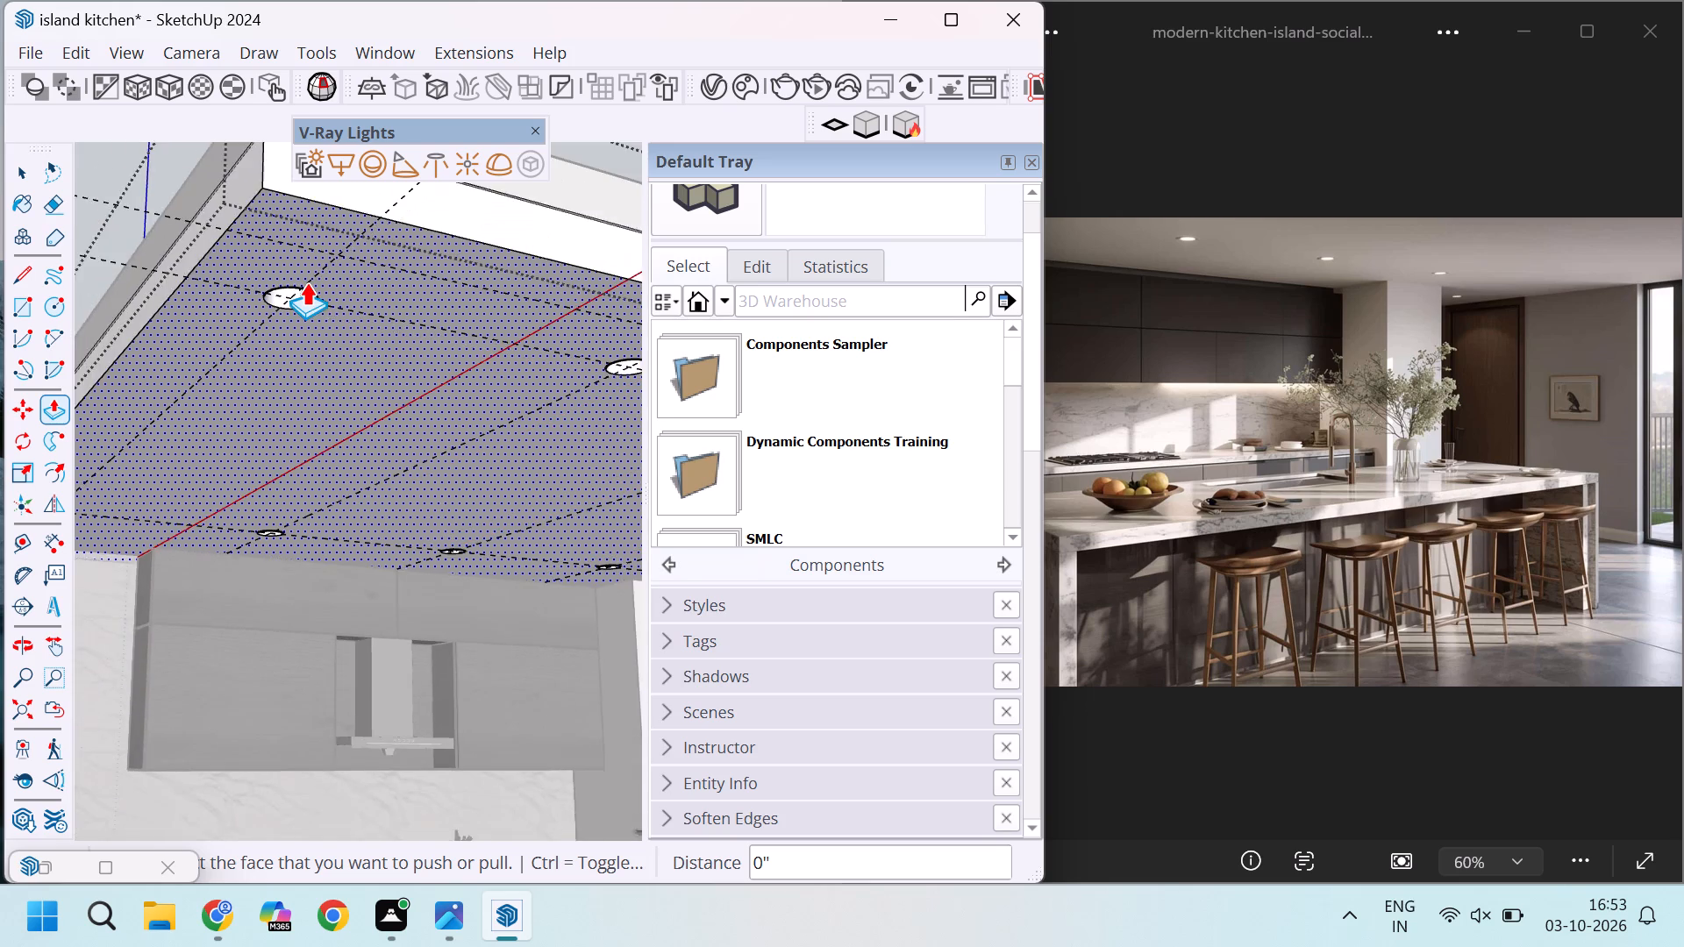
scroll(306, 282, up, 11)
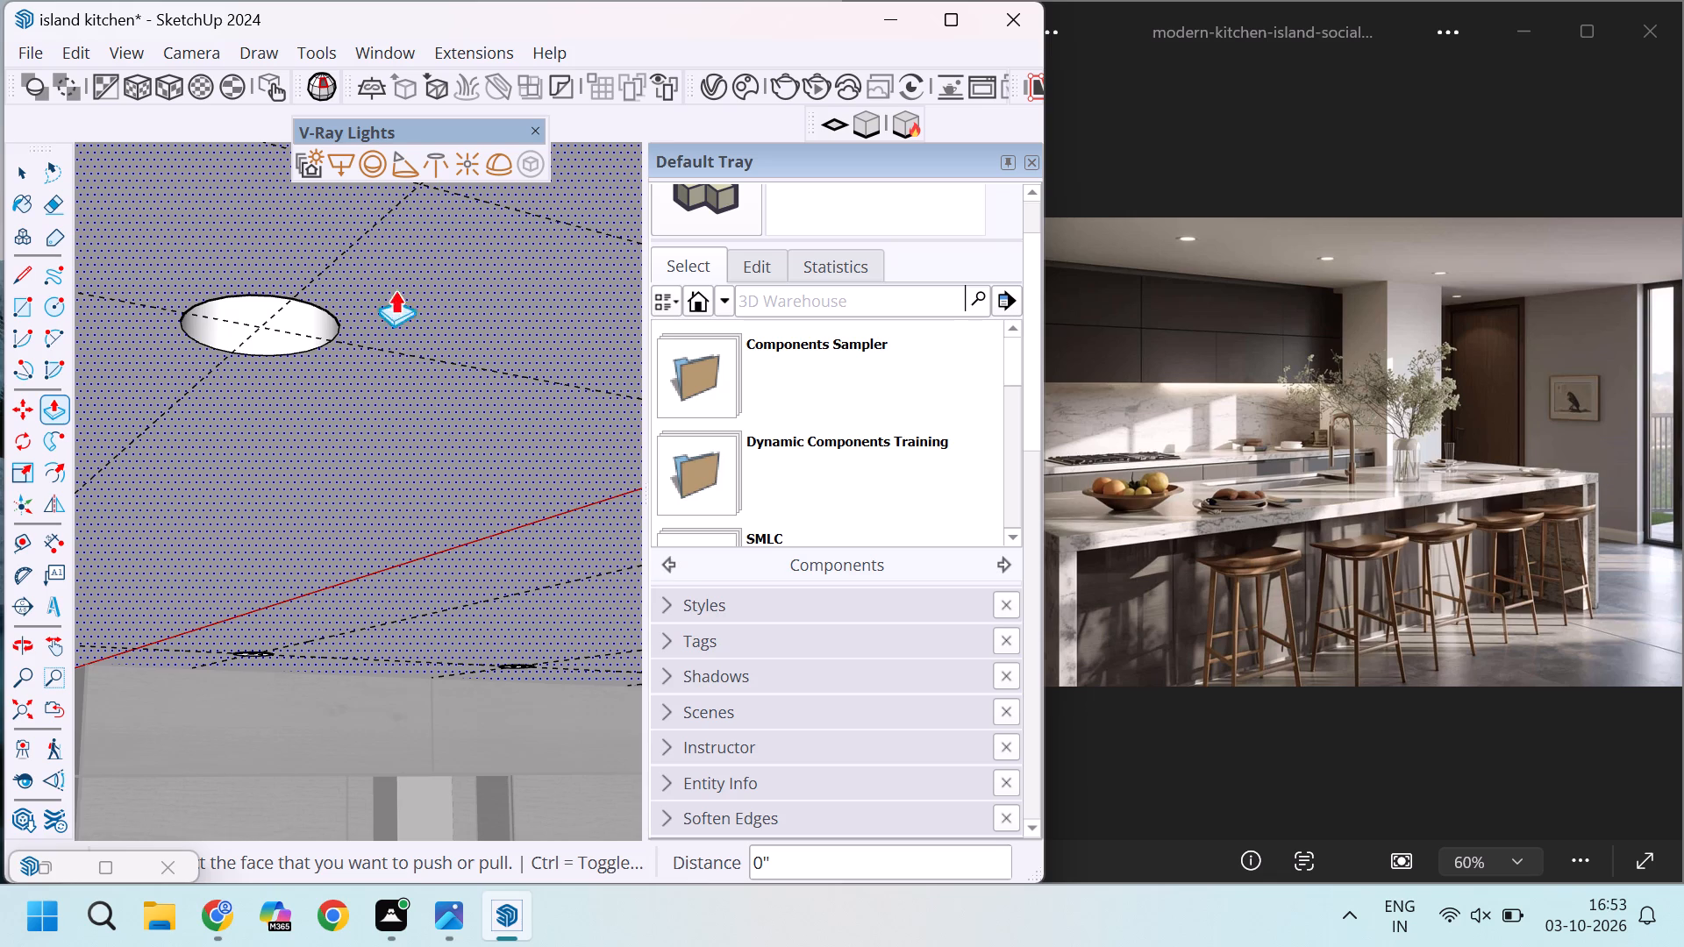
Examine the ceiling slab and its rows of recessed light holes from outside the room's open side.
scroll(433, 532, down, 20)
scroll(453, 398, up, 11)
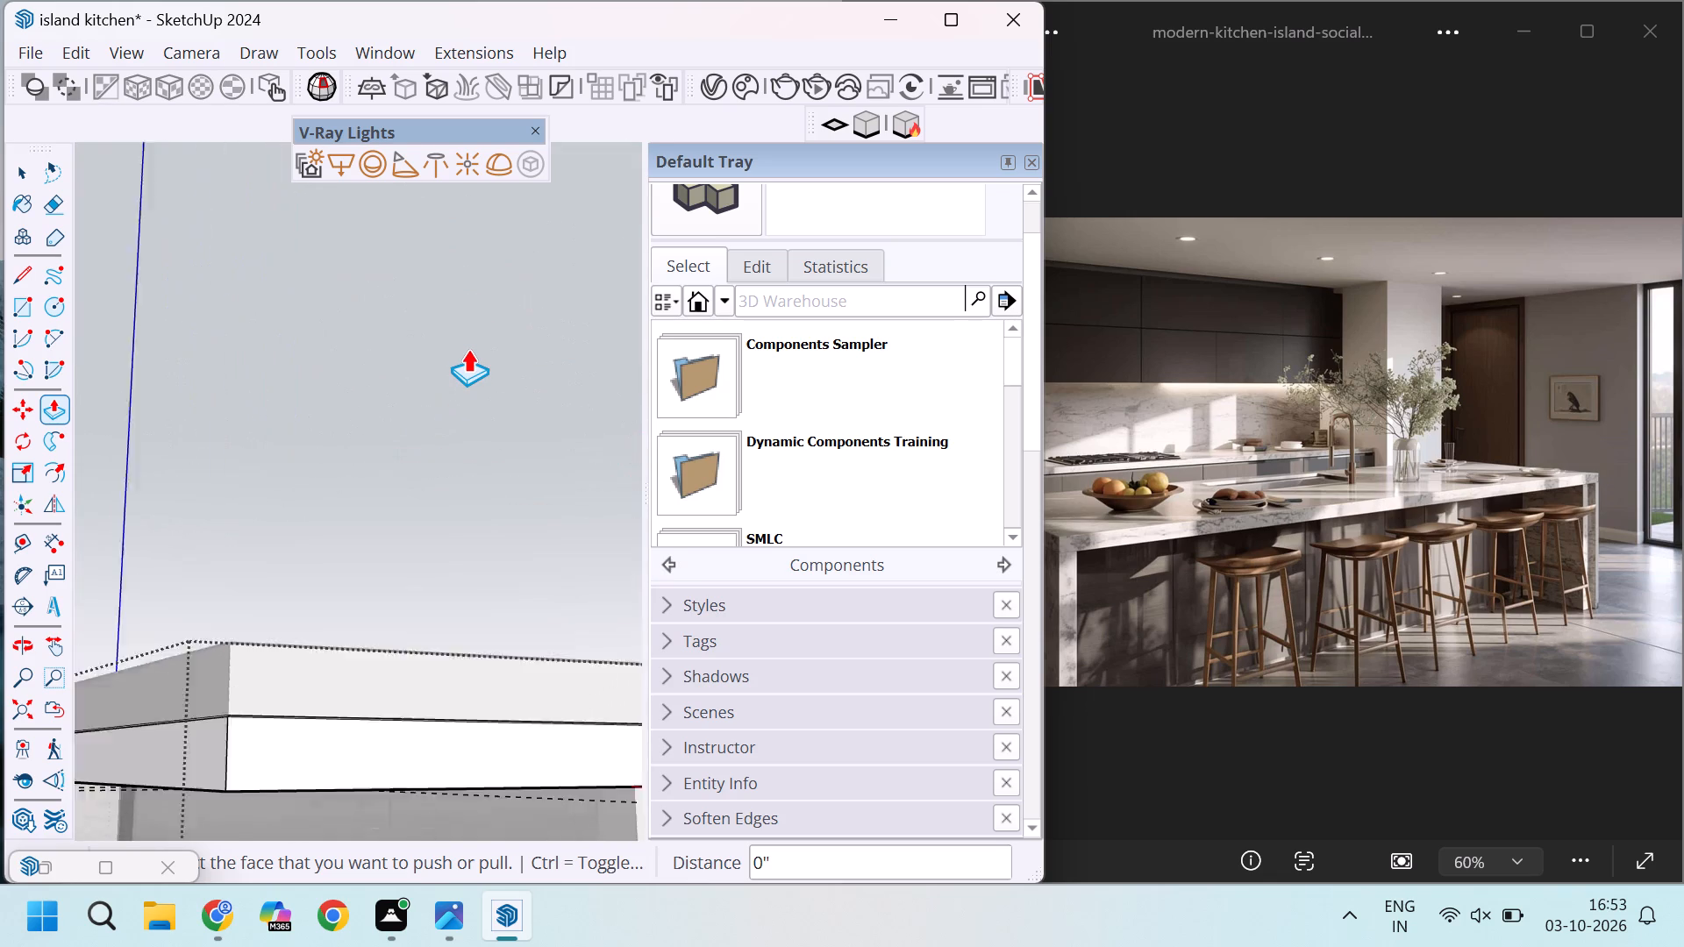
scroll(467, 349, down, 12)
scroll(467, 349, up, 3)
scroll(467, 349, down, 2)
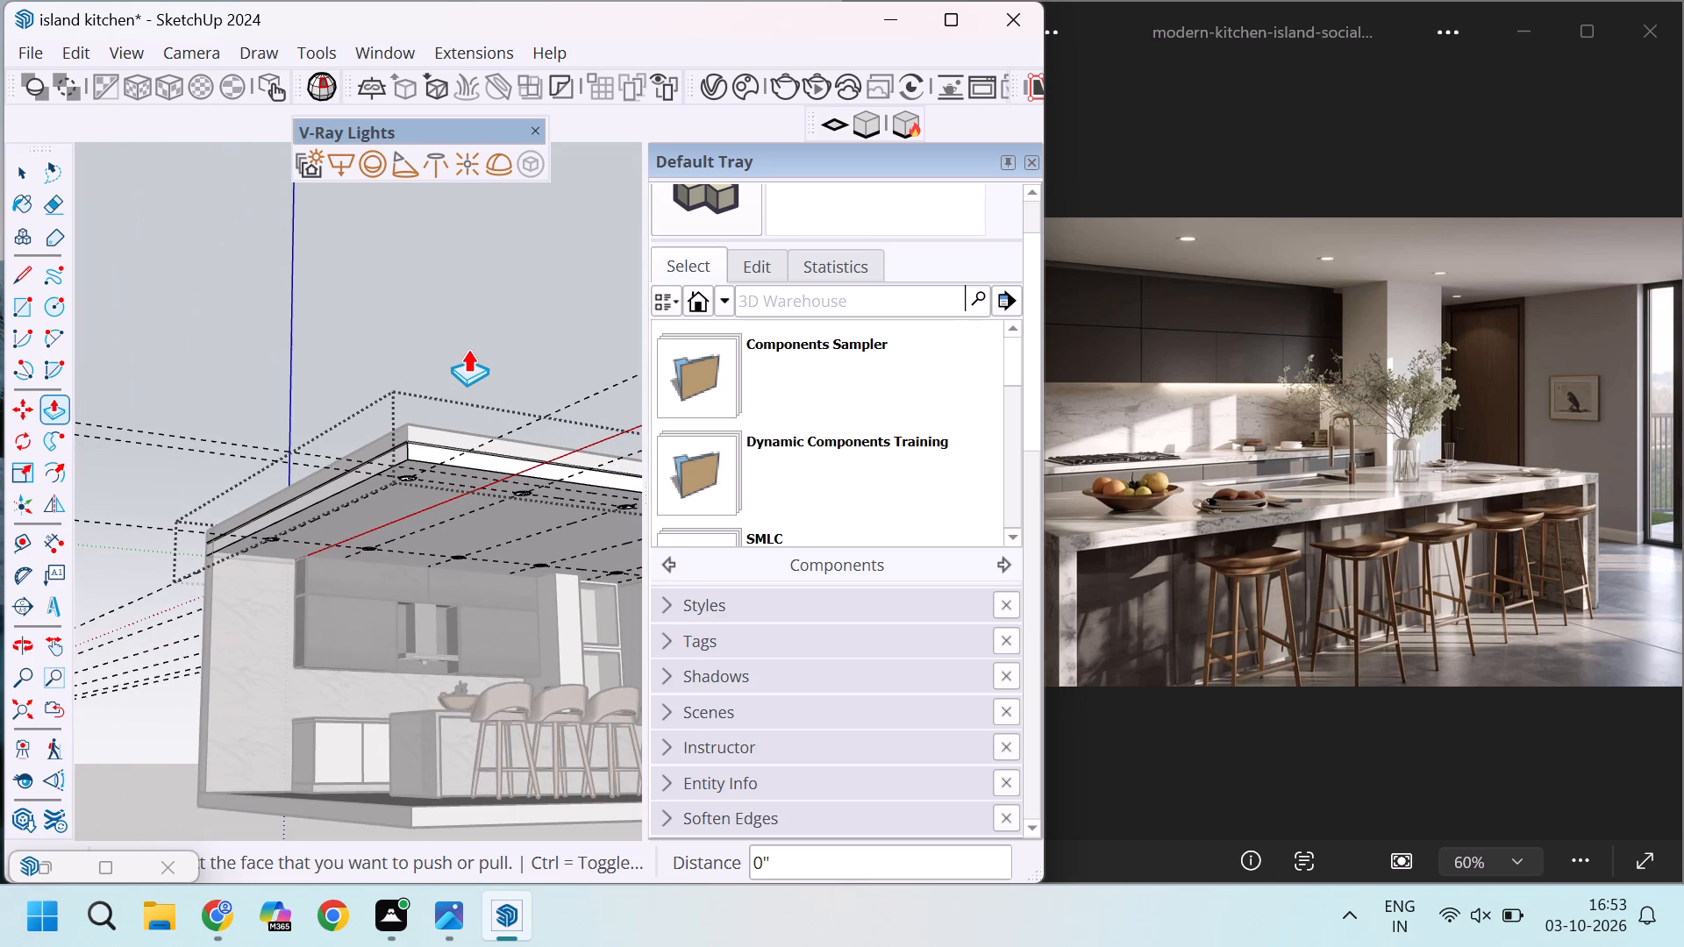
scroll(467, 349, down, 2)
scroll(467, 349, up, 2)
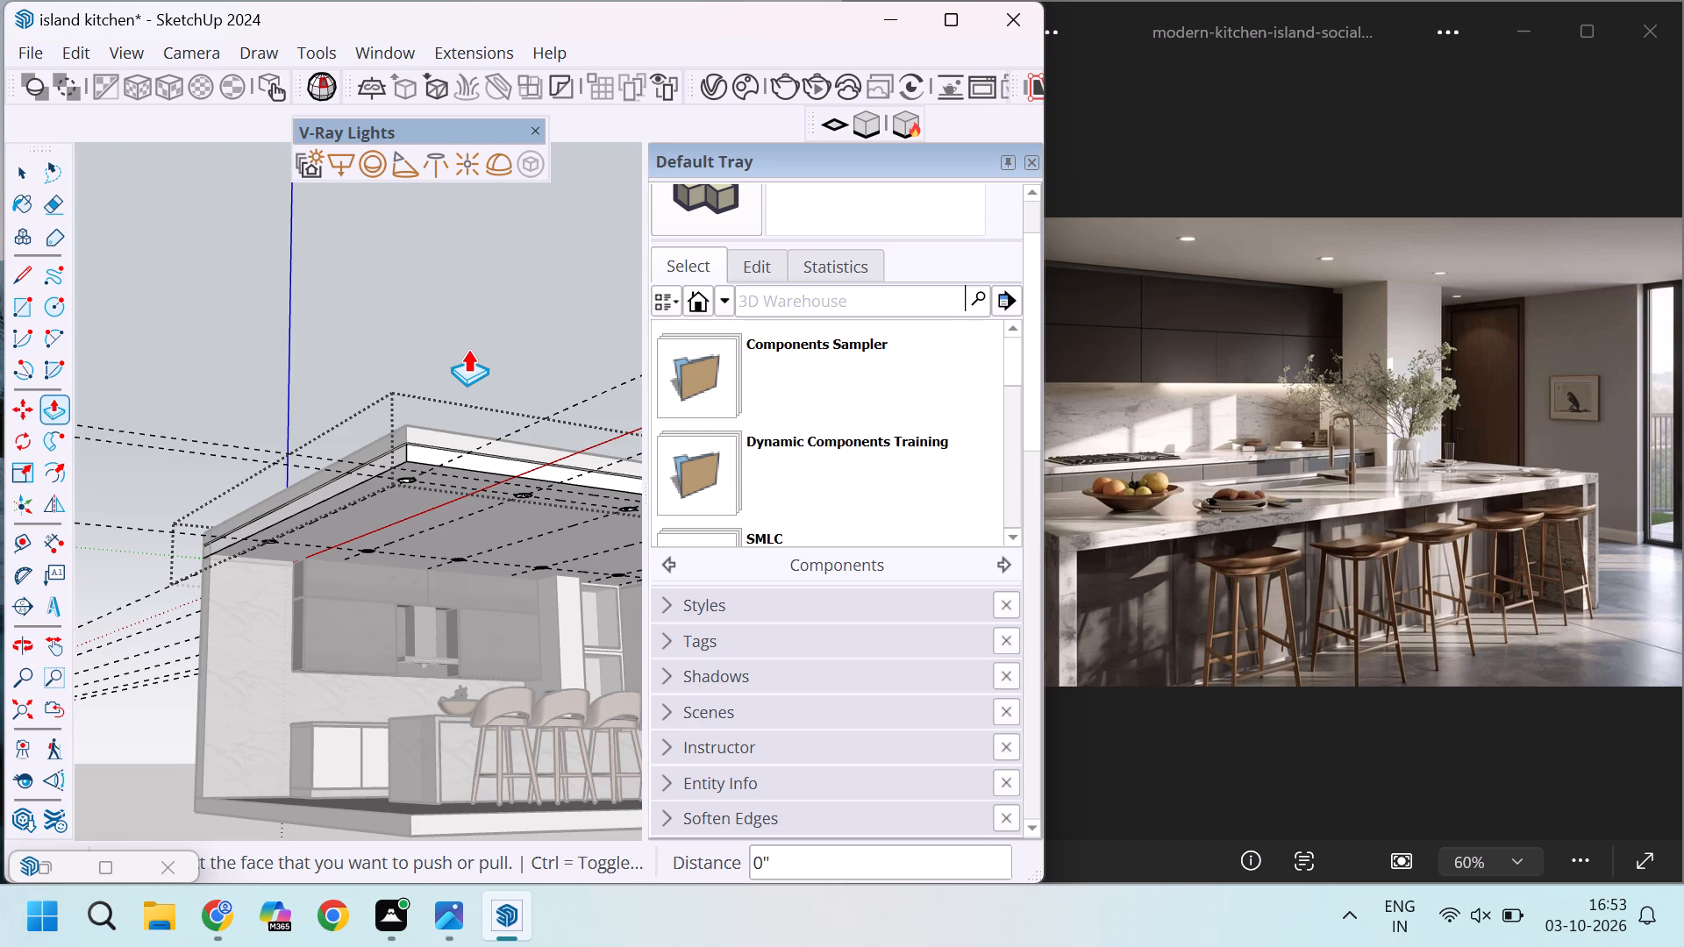
scroll(467, 349, down, 1)
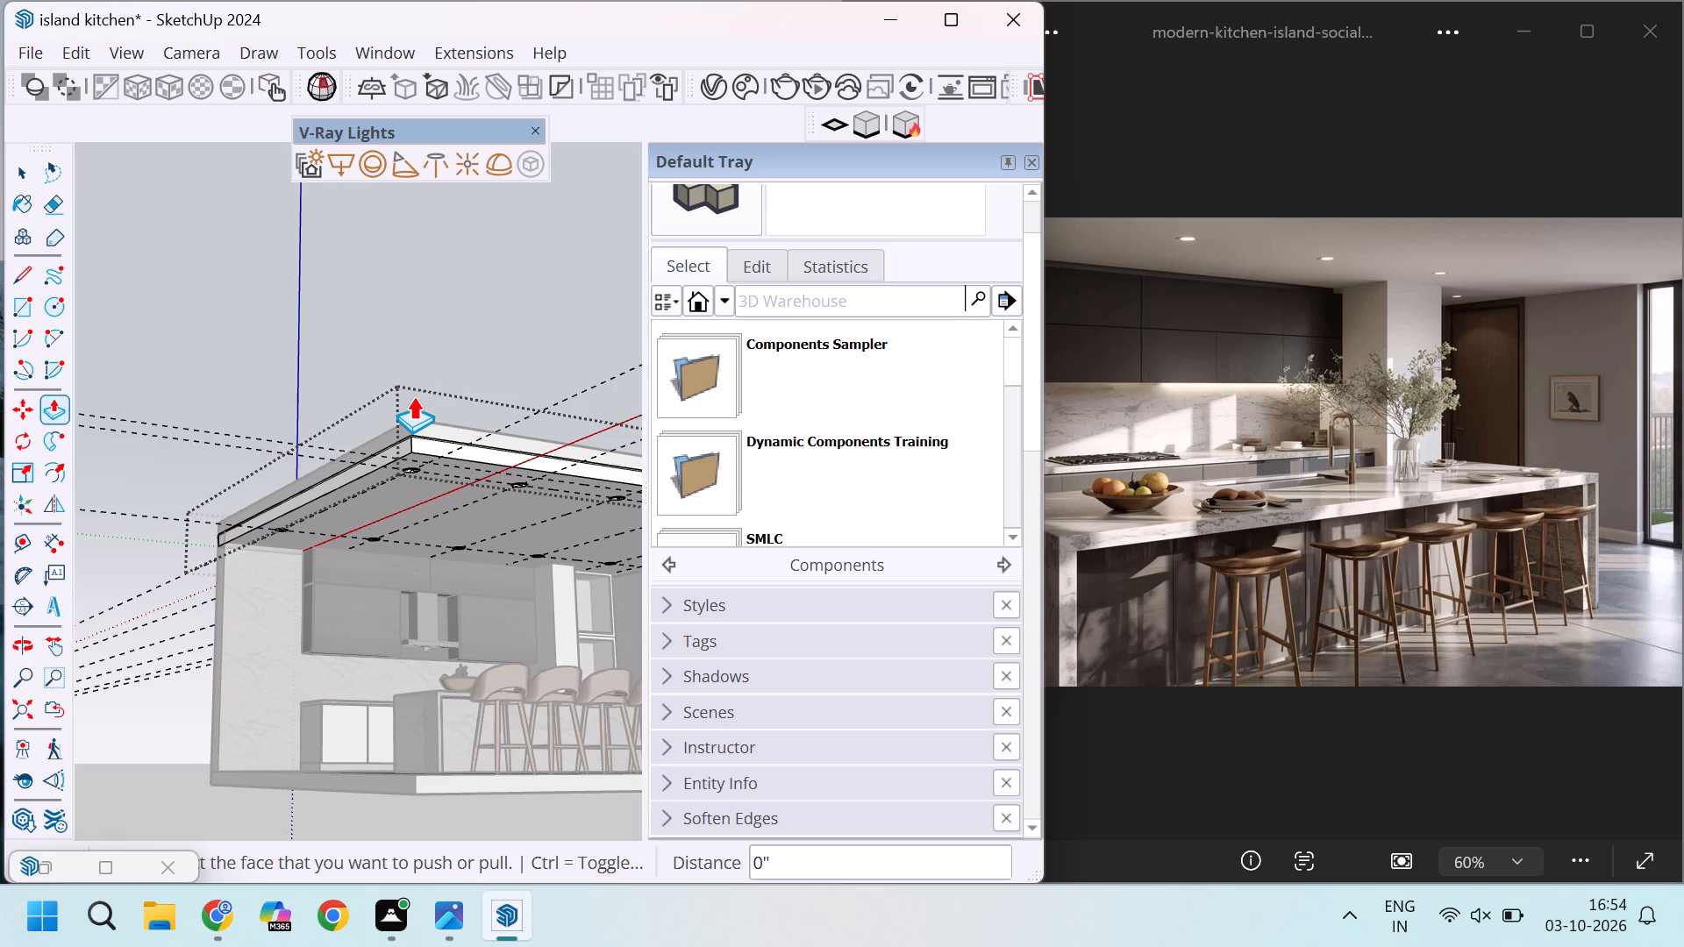
scroll(413, 396, down, 5)
scroll(396, 396, up, 5)
scroll(390, 394, down, 4)
scroll(368, 393, up, 3)
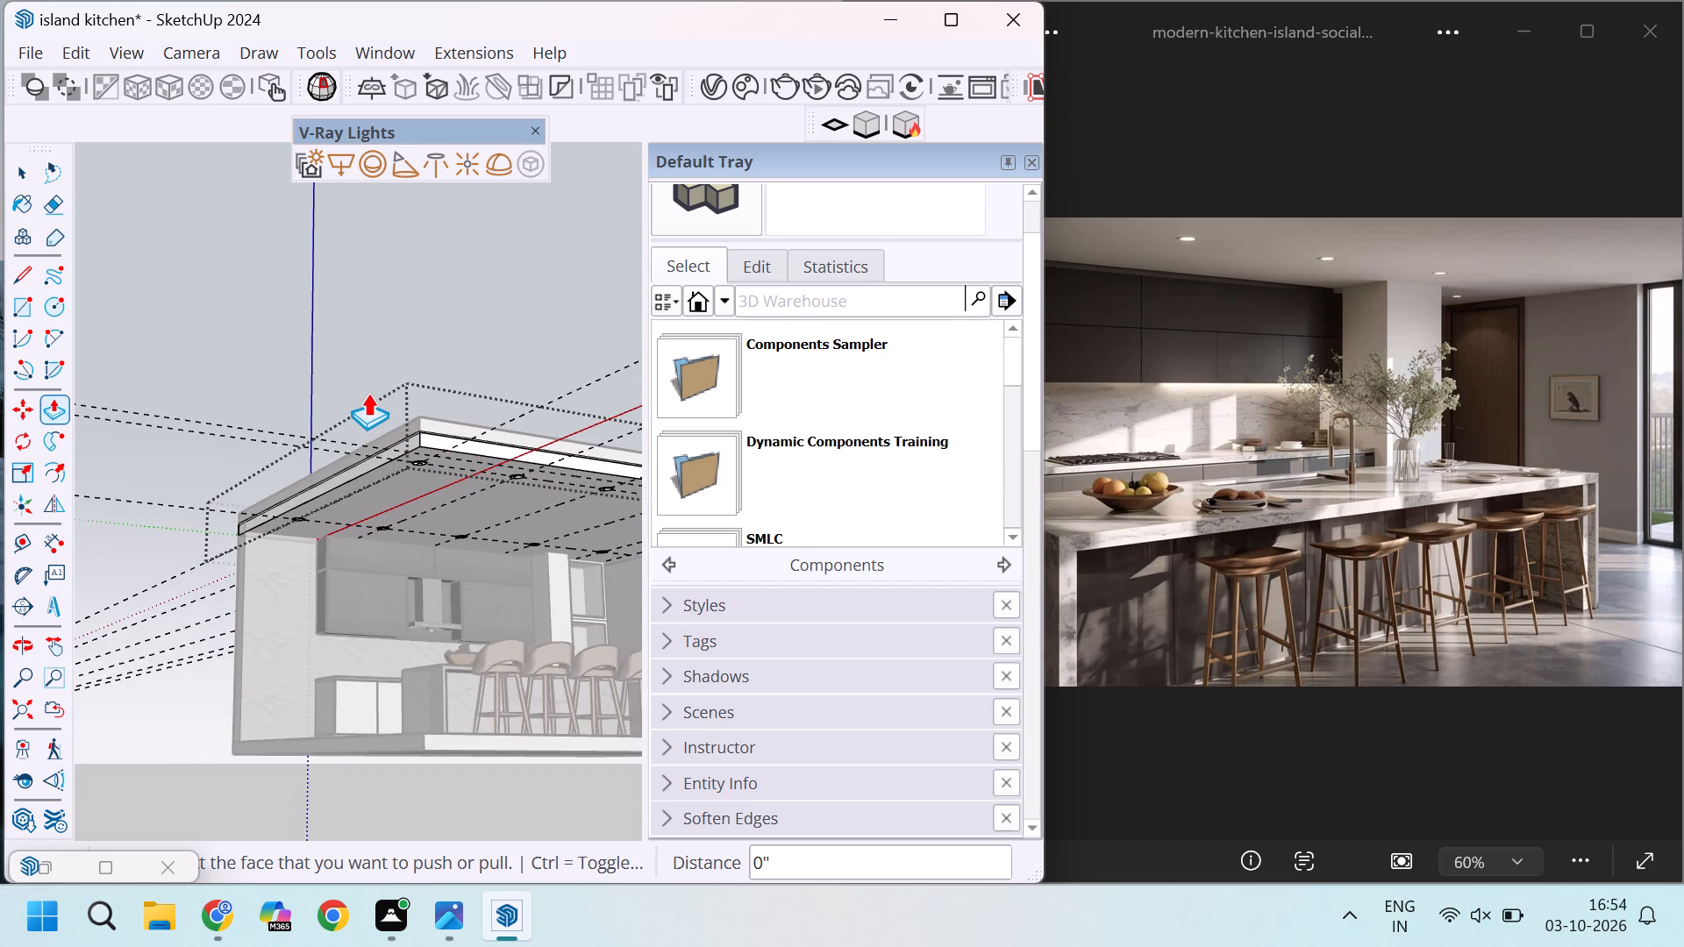
scroll(367, 393, up, 2)
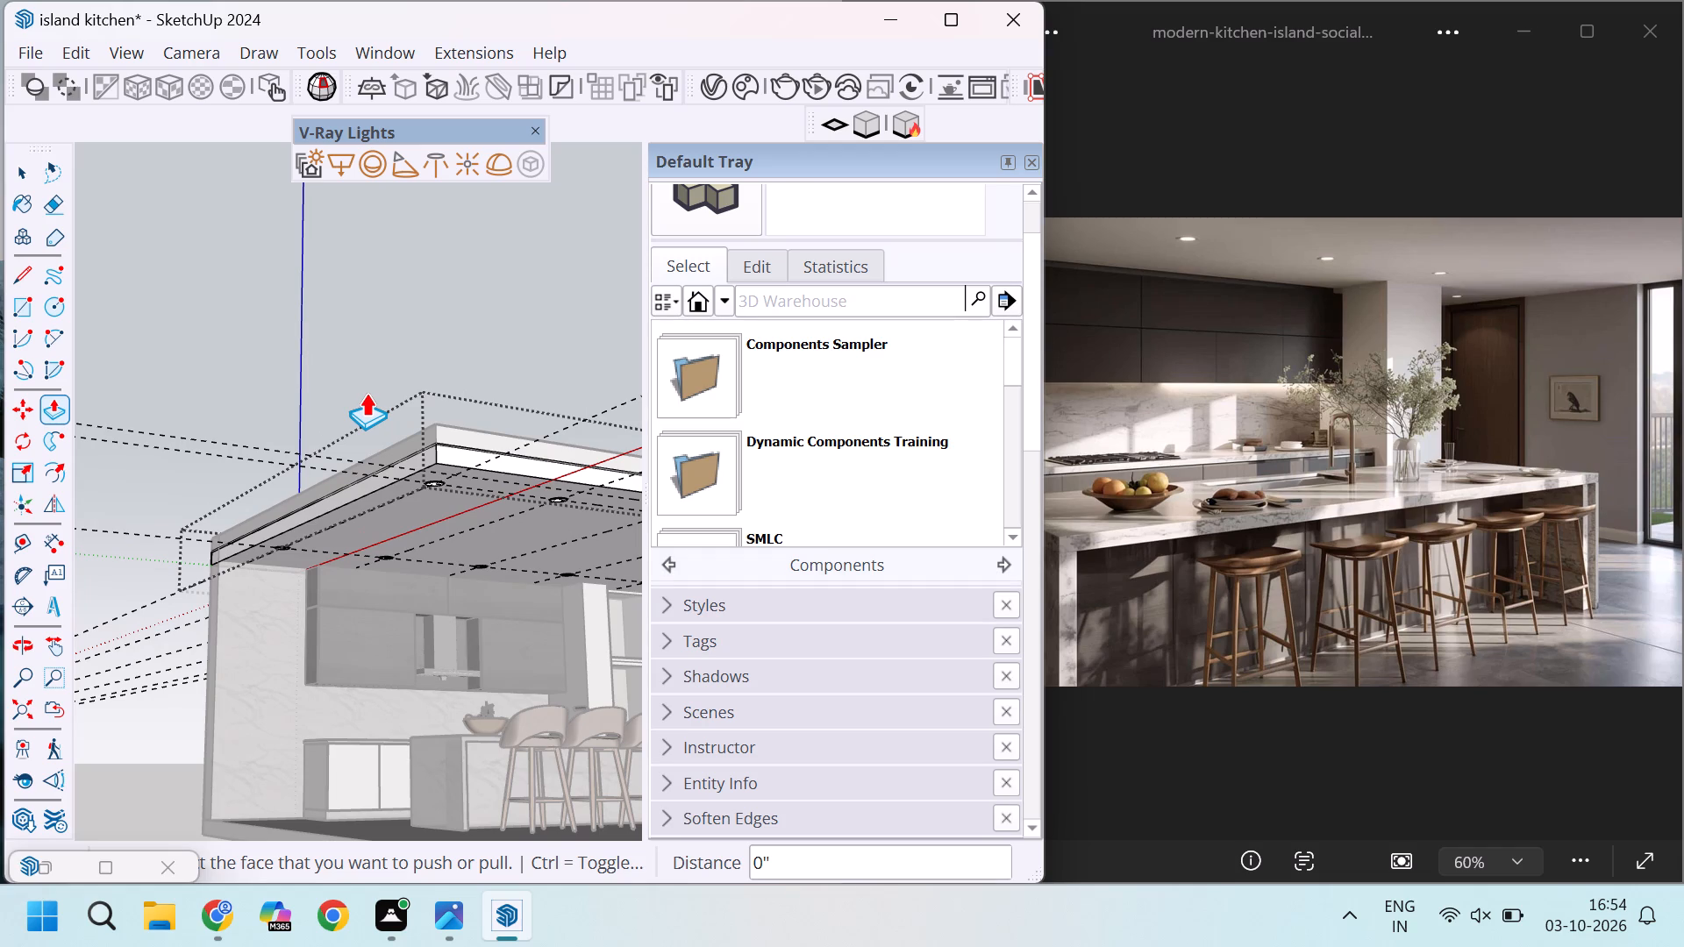
scroll(473, 356, down, 4)
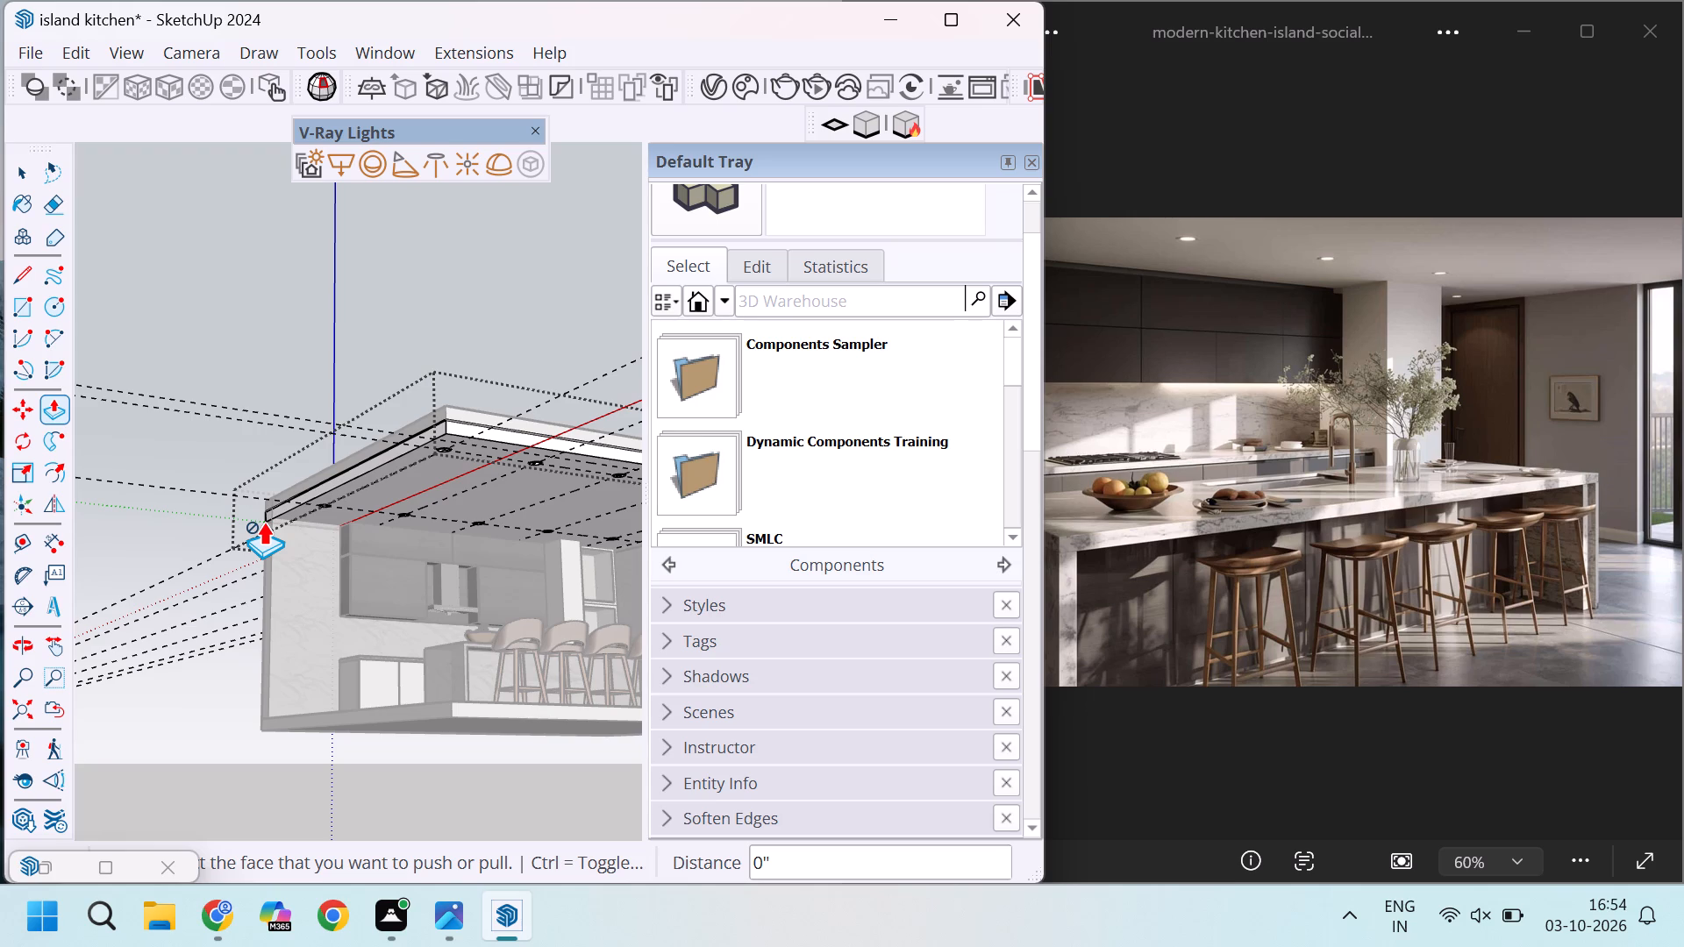
scroll(253, 525, up, 1)
scroll(253, 525, down, 4)
scroll(253, 525, up, 3)
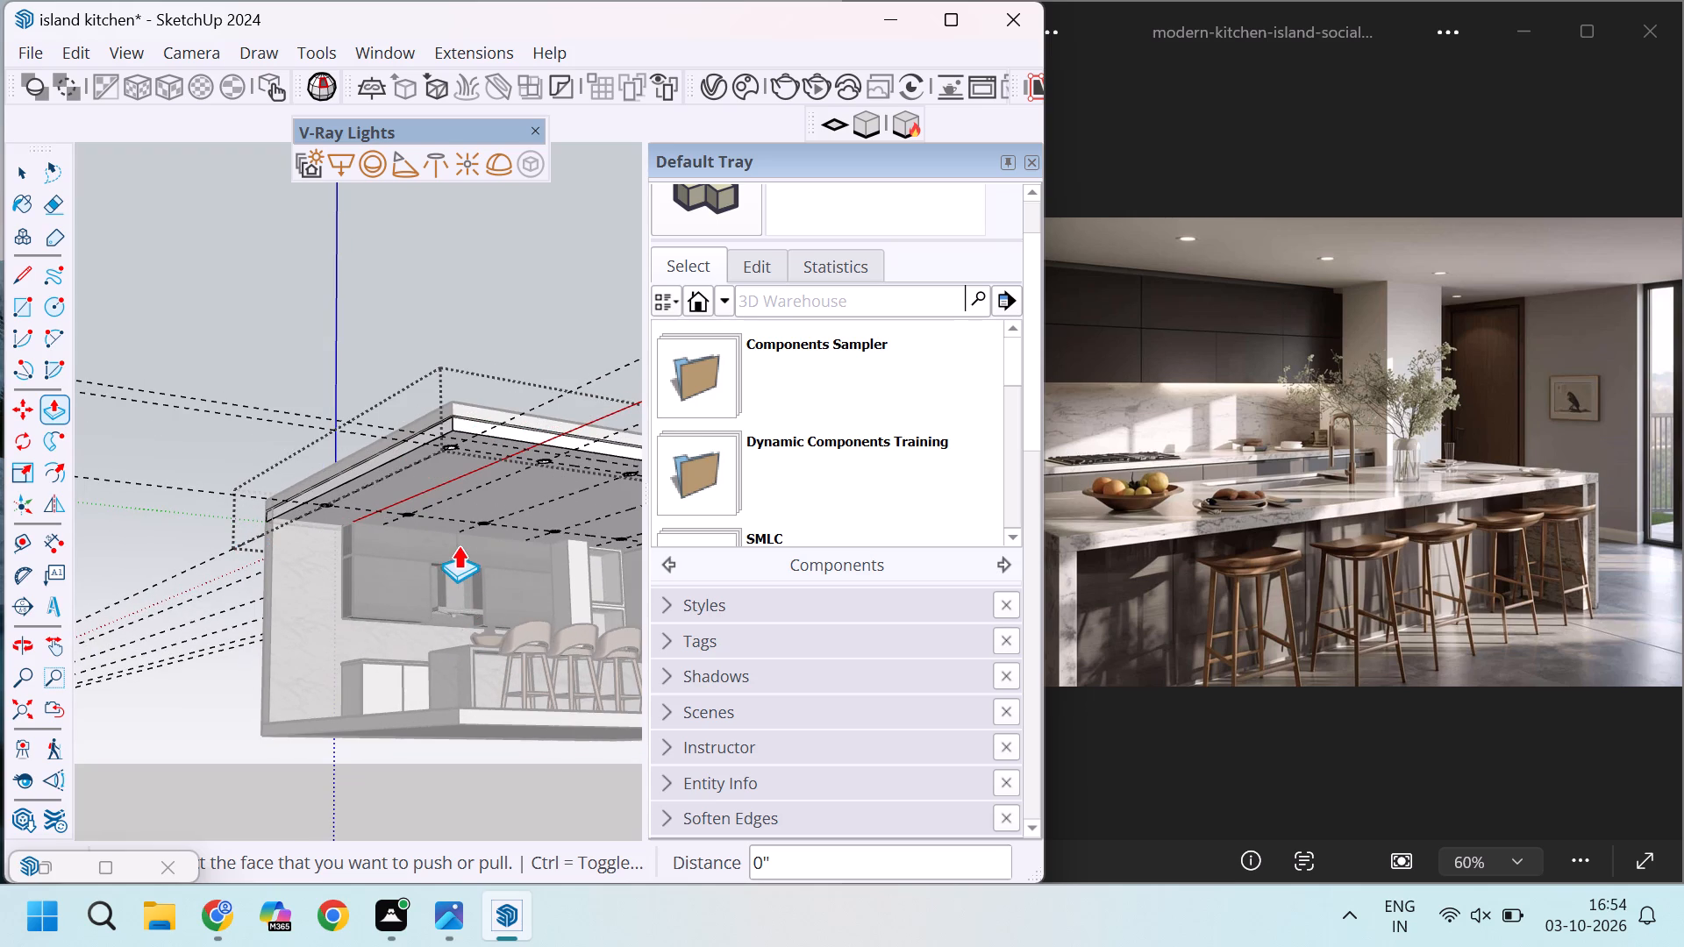
scroll(458, 545, down, 8)
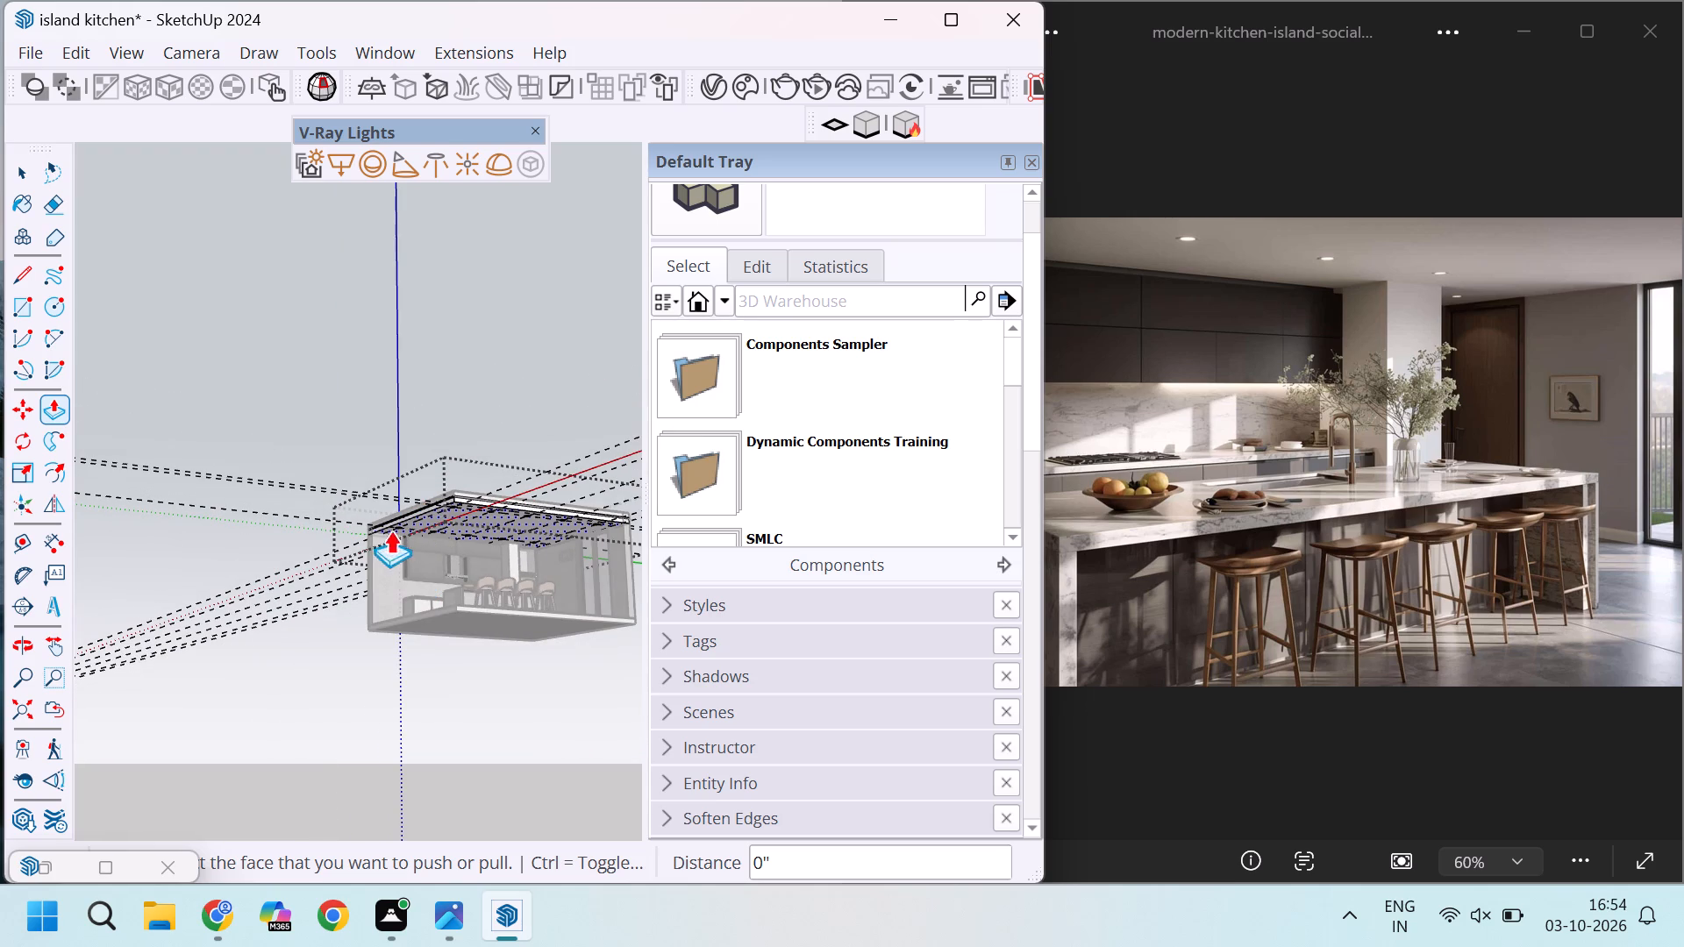
Examine the ceiling slab's edge and the nearest light holes at the marble wall's end.
scroll(281, 538, up, 3)
scroll(400, 486, up, 15)
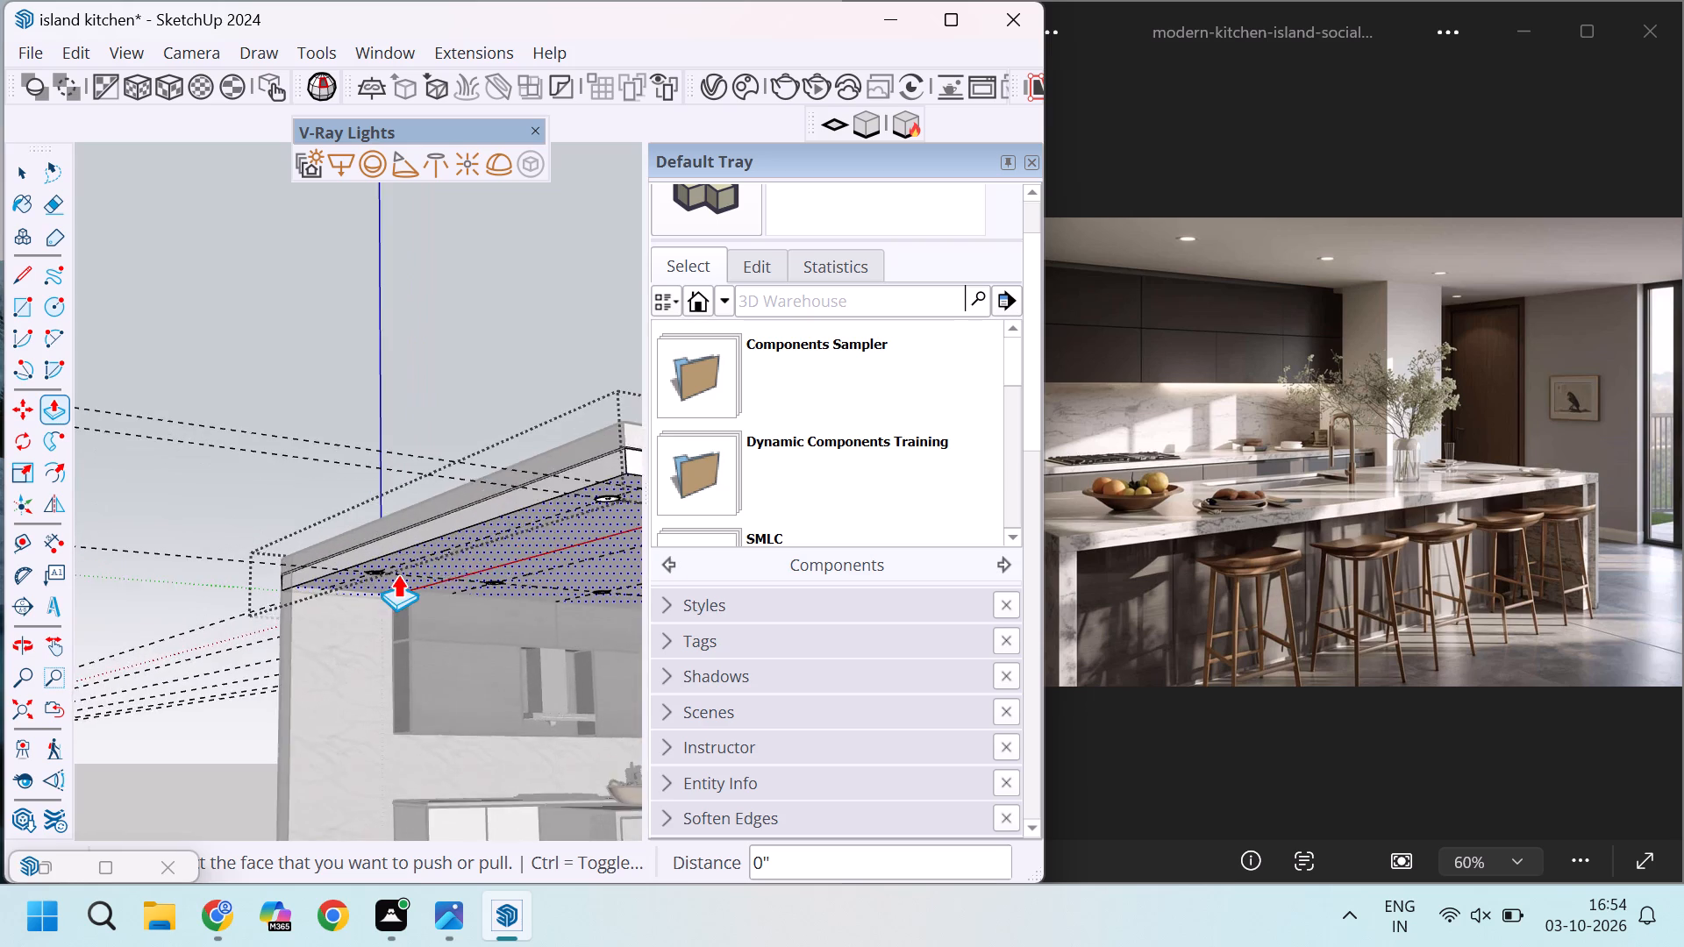
scroll(397, 574, up, 7)
scroll(226, 497, down, 6)
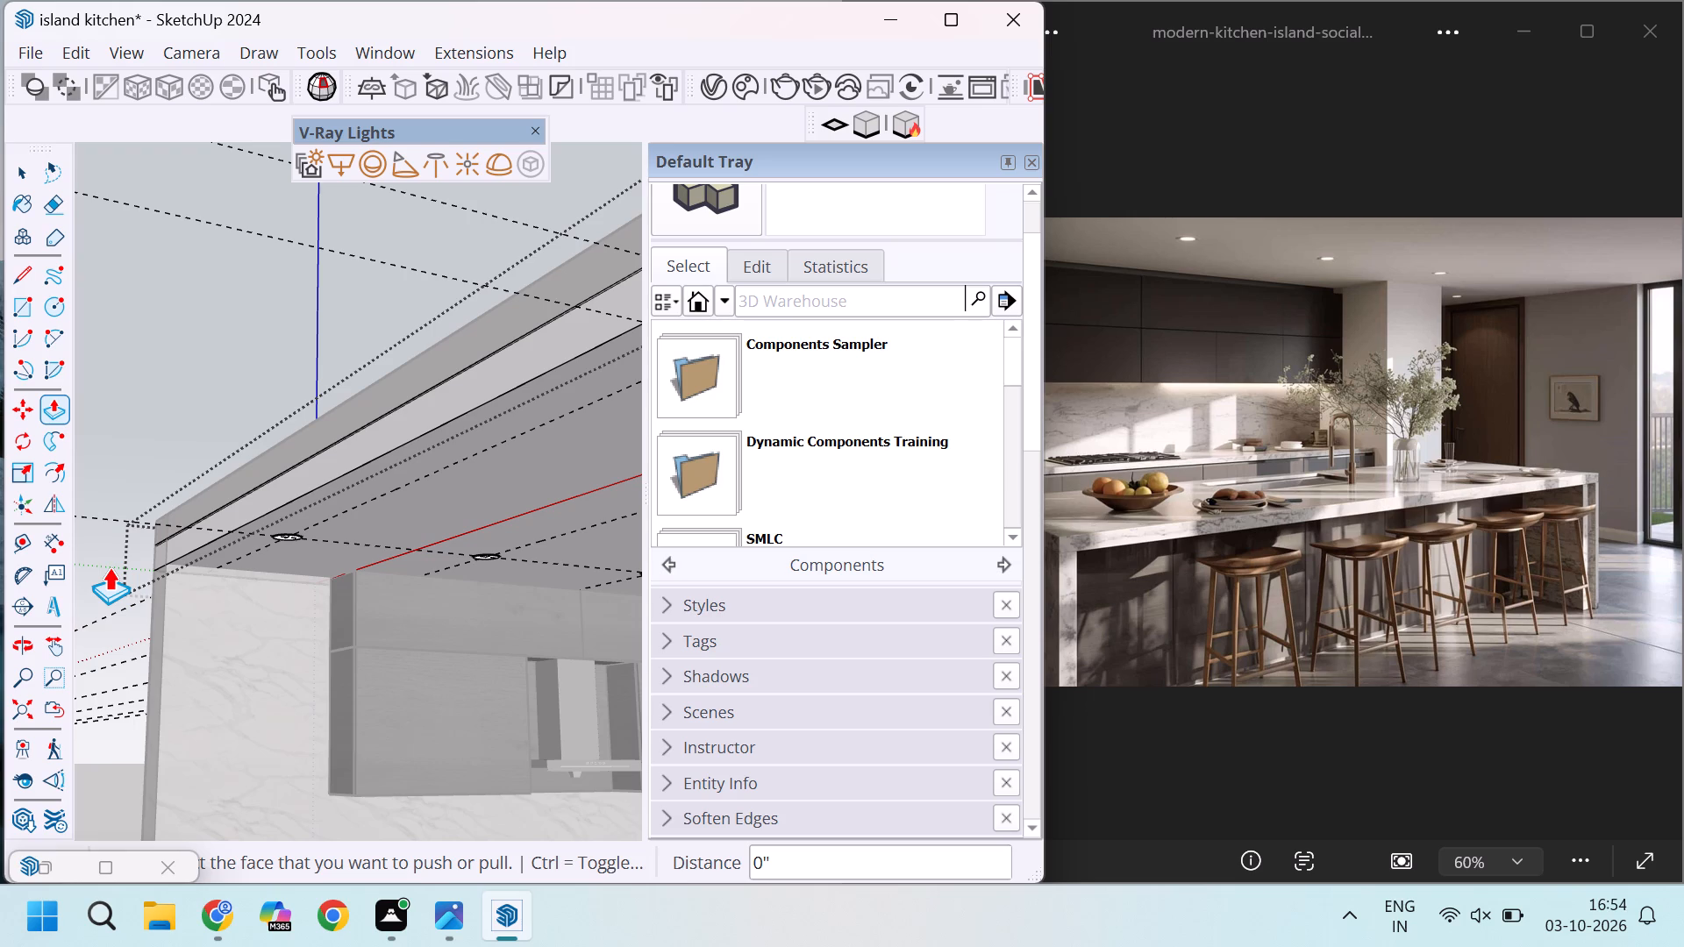
scroll(109, 567, up, 1)
scroll(109, 567, down, 1)
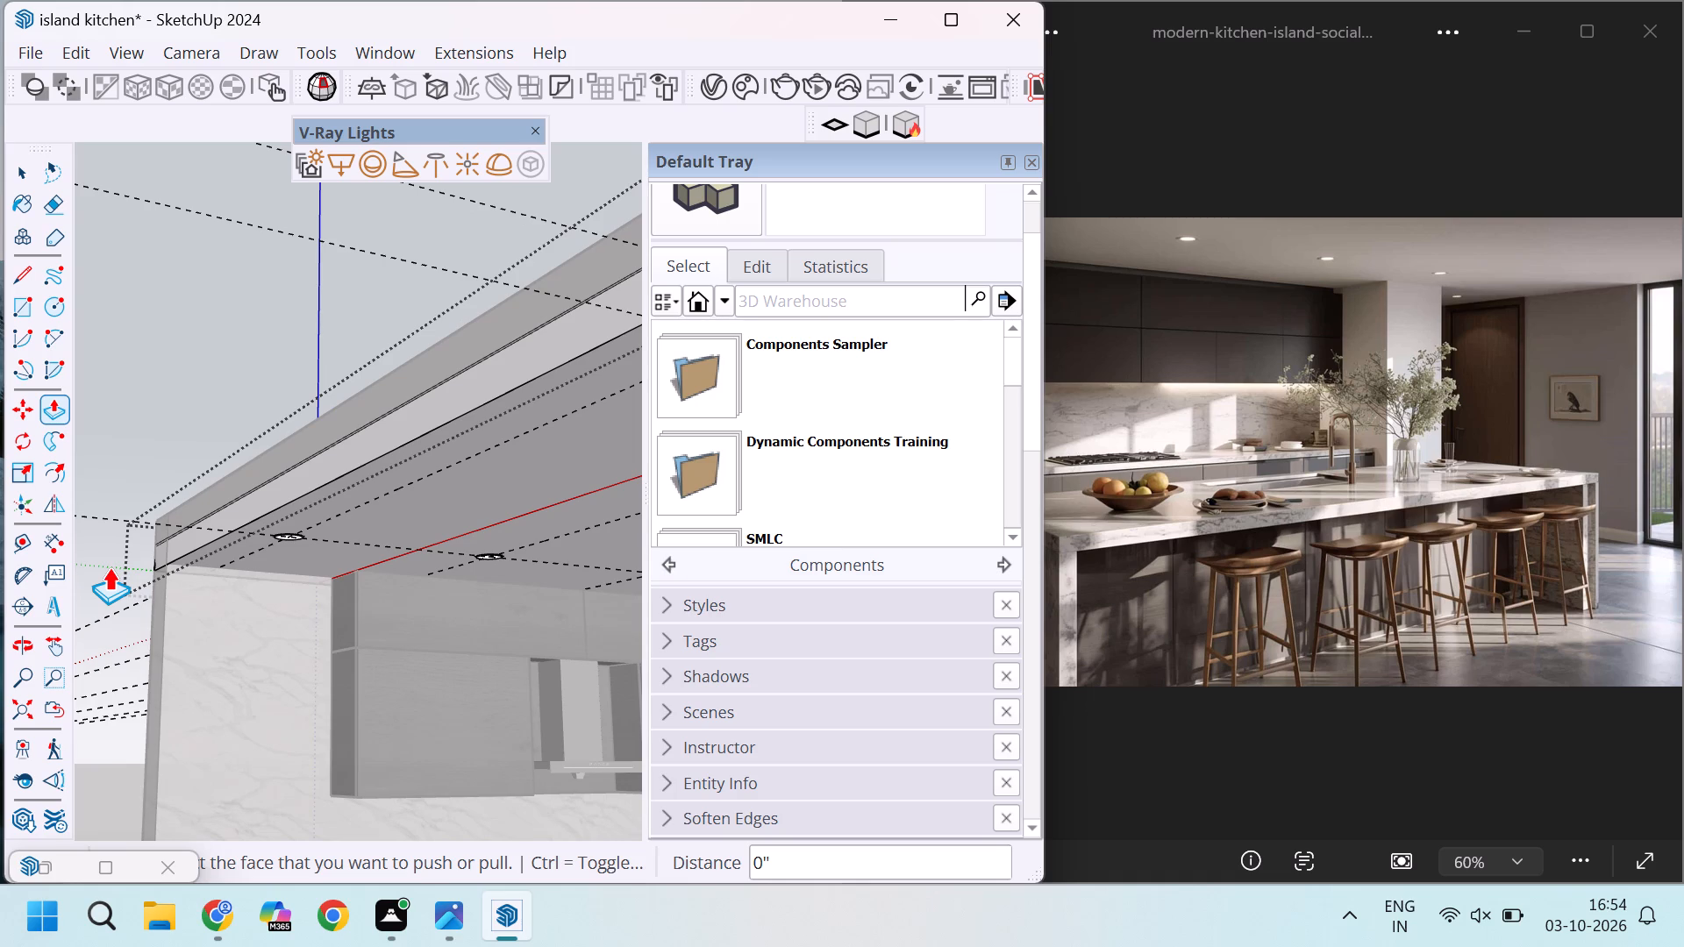
scroll(109, 567, up, 2)
scroll(109, 567, down, 4)
scroll(109, 567, up, 5)
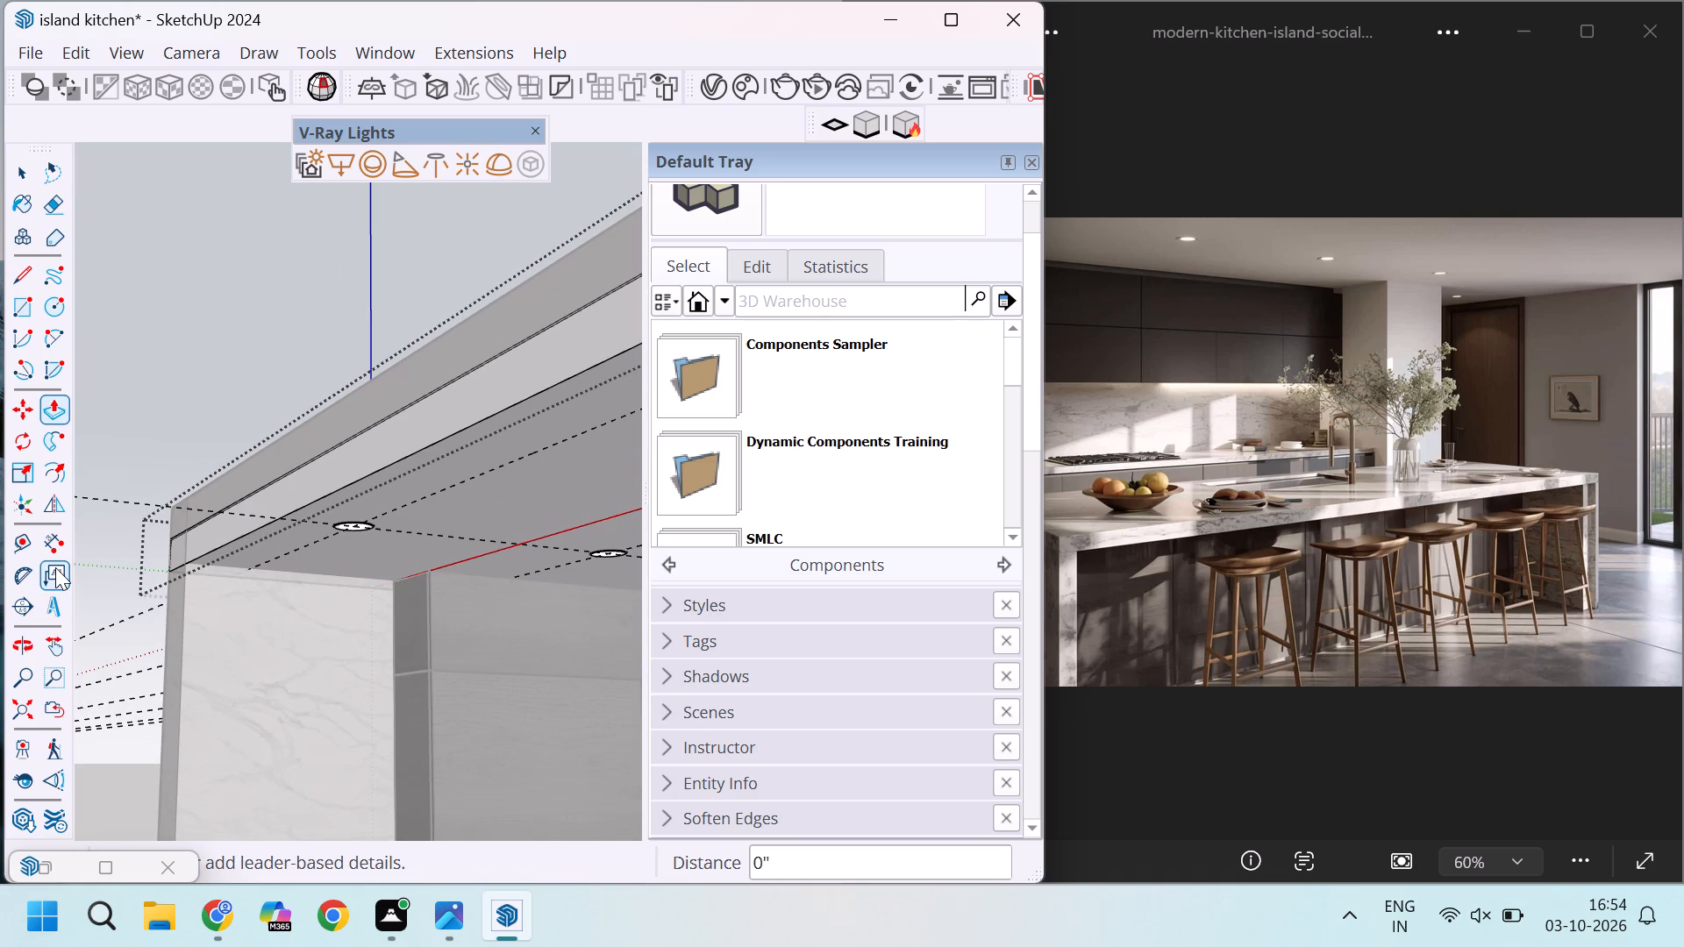
Undo the 6" recesses on the ceiling-light circles, back to flat circles on the ceiling face.
key(ctrl+z)
key(ctrl+z)
key(ctrl+z)
ctrl+scroll(370, 576, up, 1)
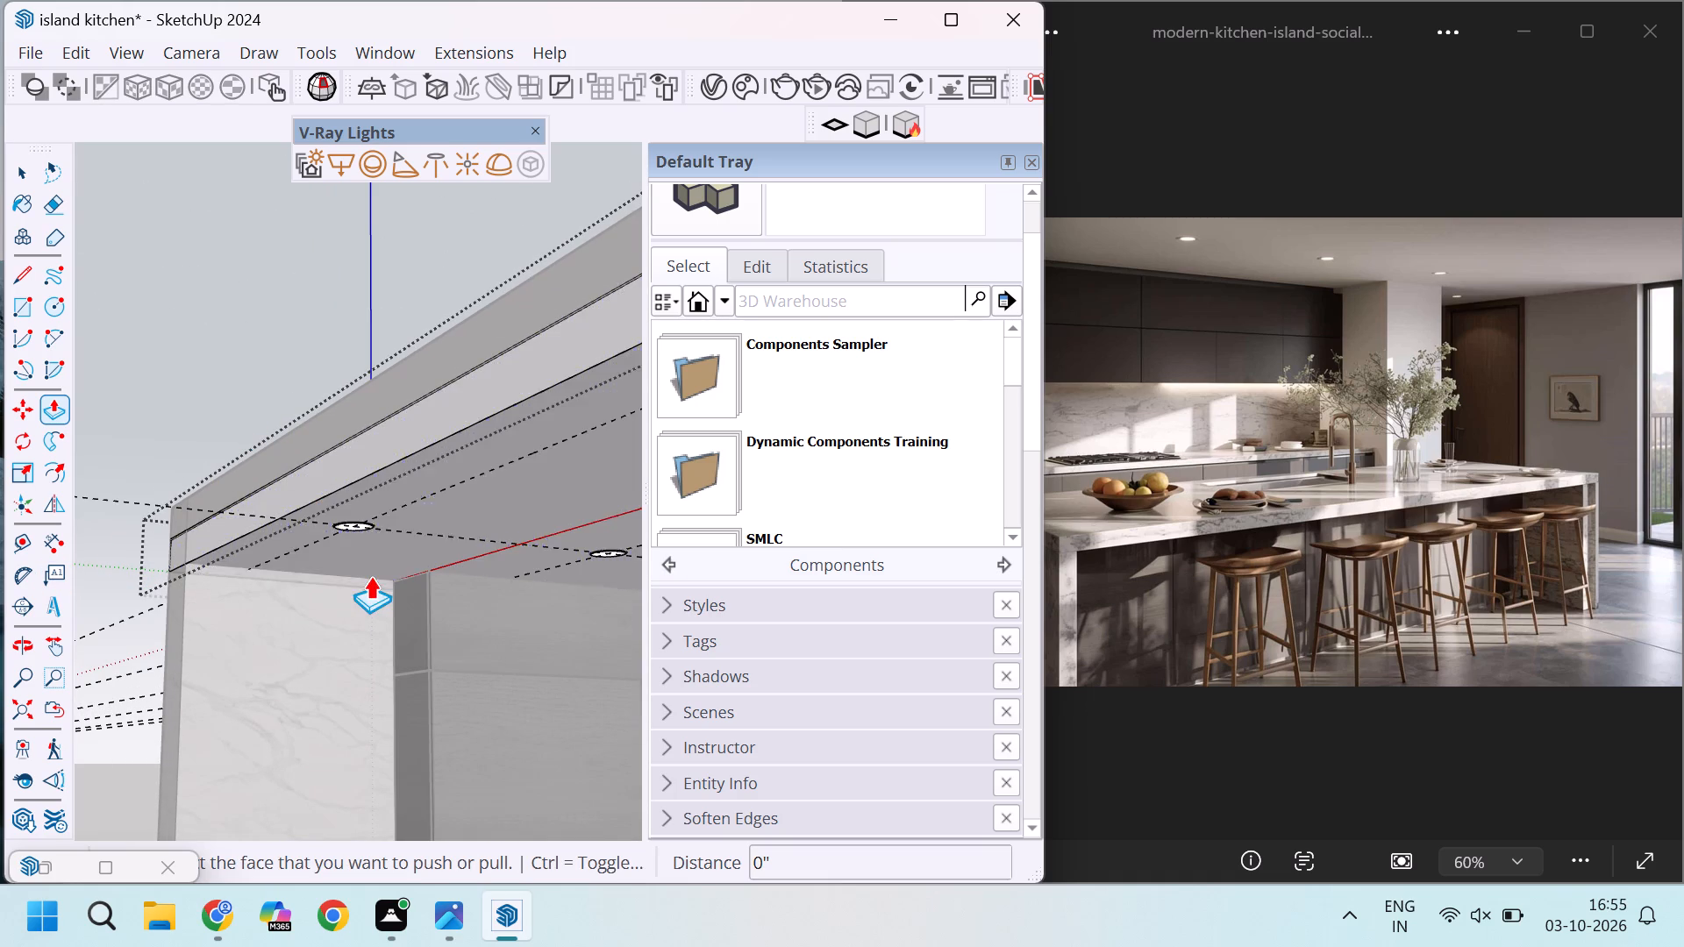
key(ctrl+z)
ctrl+scroll(355, 523, up, 4)
key(ctrl+z)
key(ctrl+z)
key(ctrl+z)
key(ctrl+z)
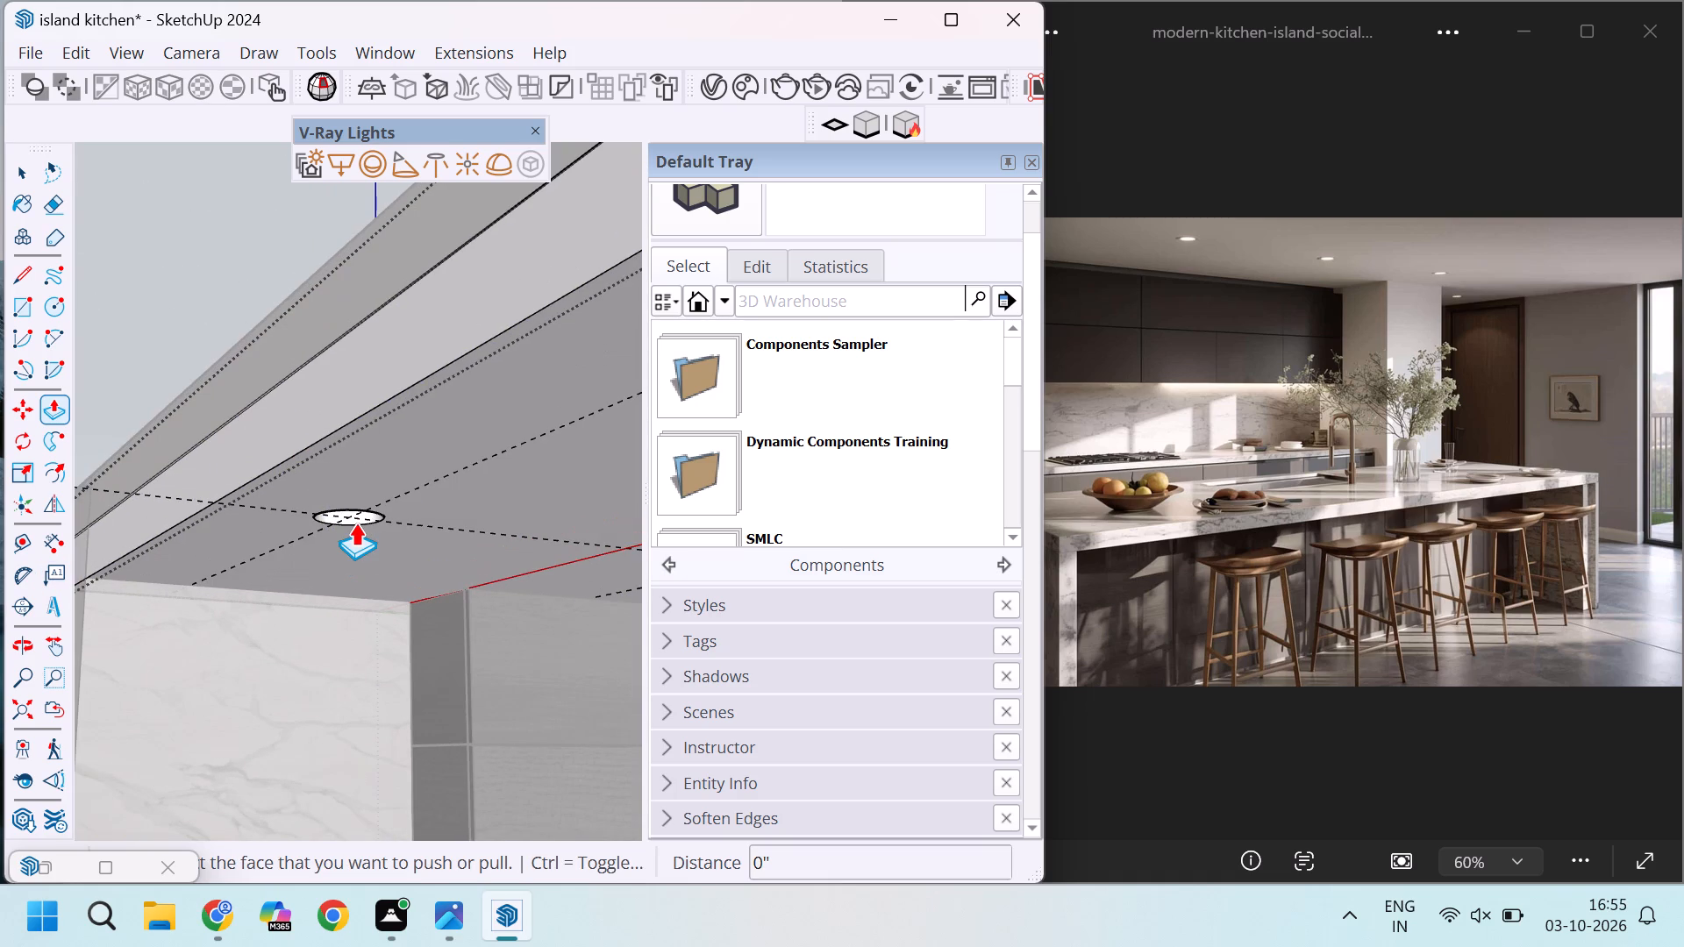
key(ctrl+z)
key(ctrl+z)
key(ctrl+z)
scroll(351, 529, up, 2)
Select the faces and edges of the first three open-side ceiling-light circles, starting from the marble wall's end.
key(space)
scroll(313, 508, down, 20)
scroll(313, 508, down, 2)
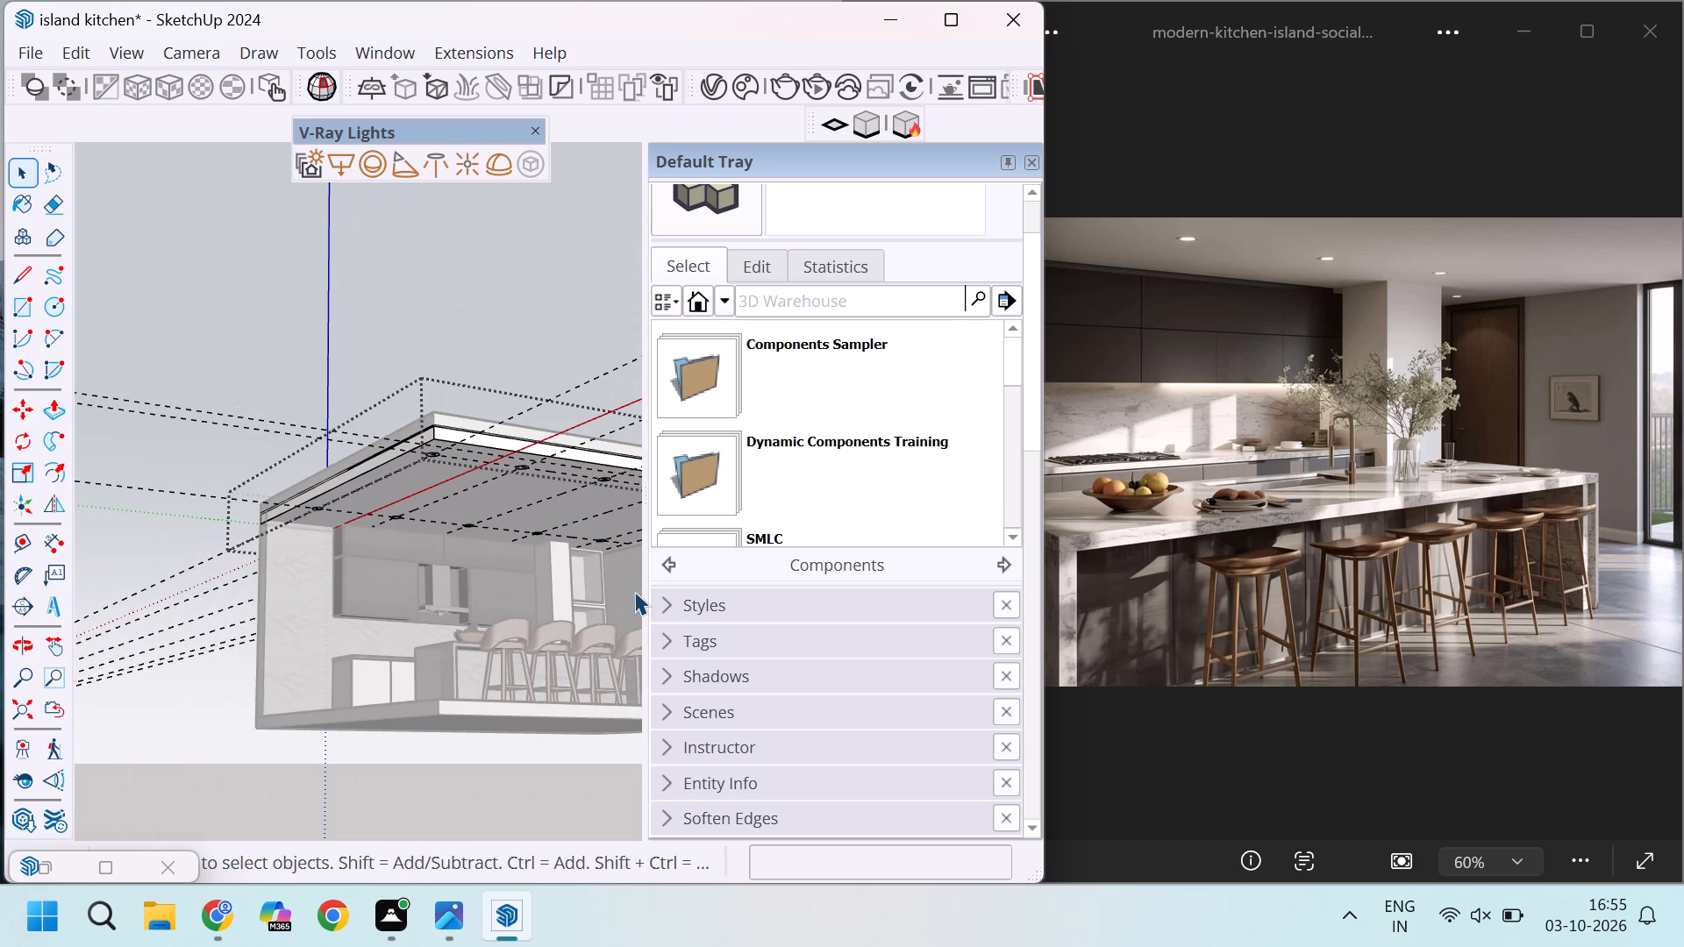
scroll(570, 512, up, 20)
scroll(570, 512, up, 6)
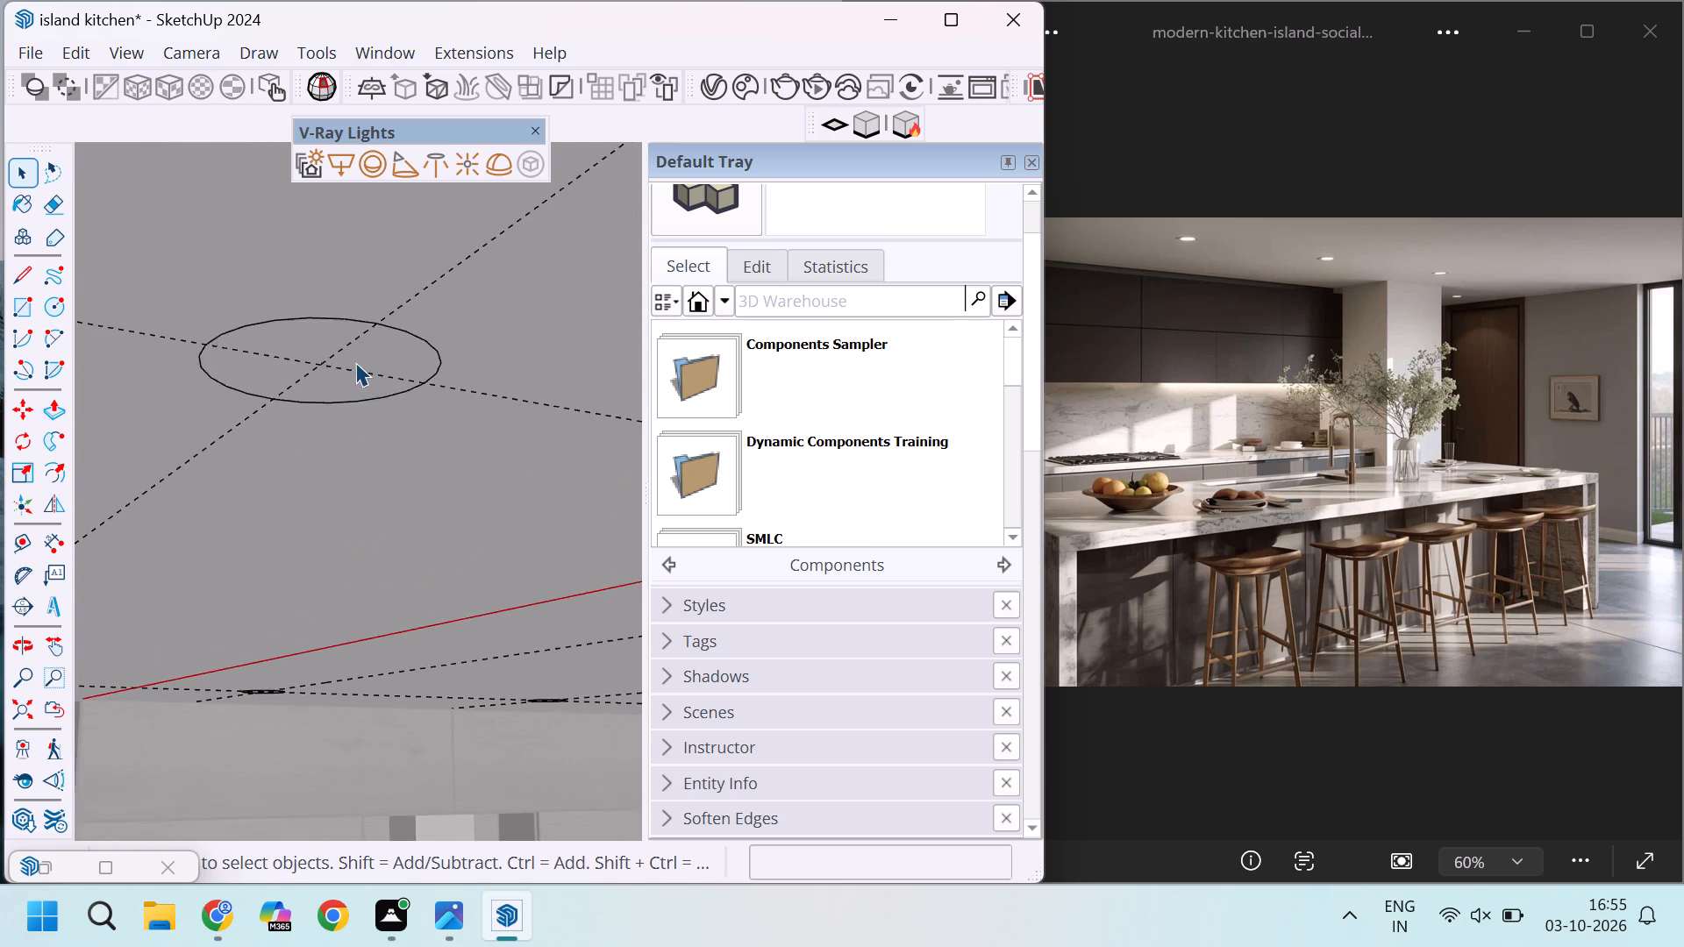
scroll(355, 362, up, 2)
ctrl+double_click(366, 354)
scroll(366, 354, down, 17)
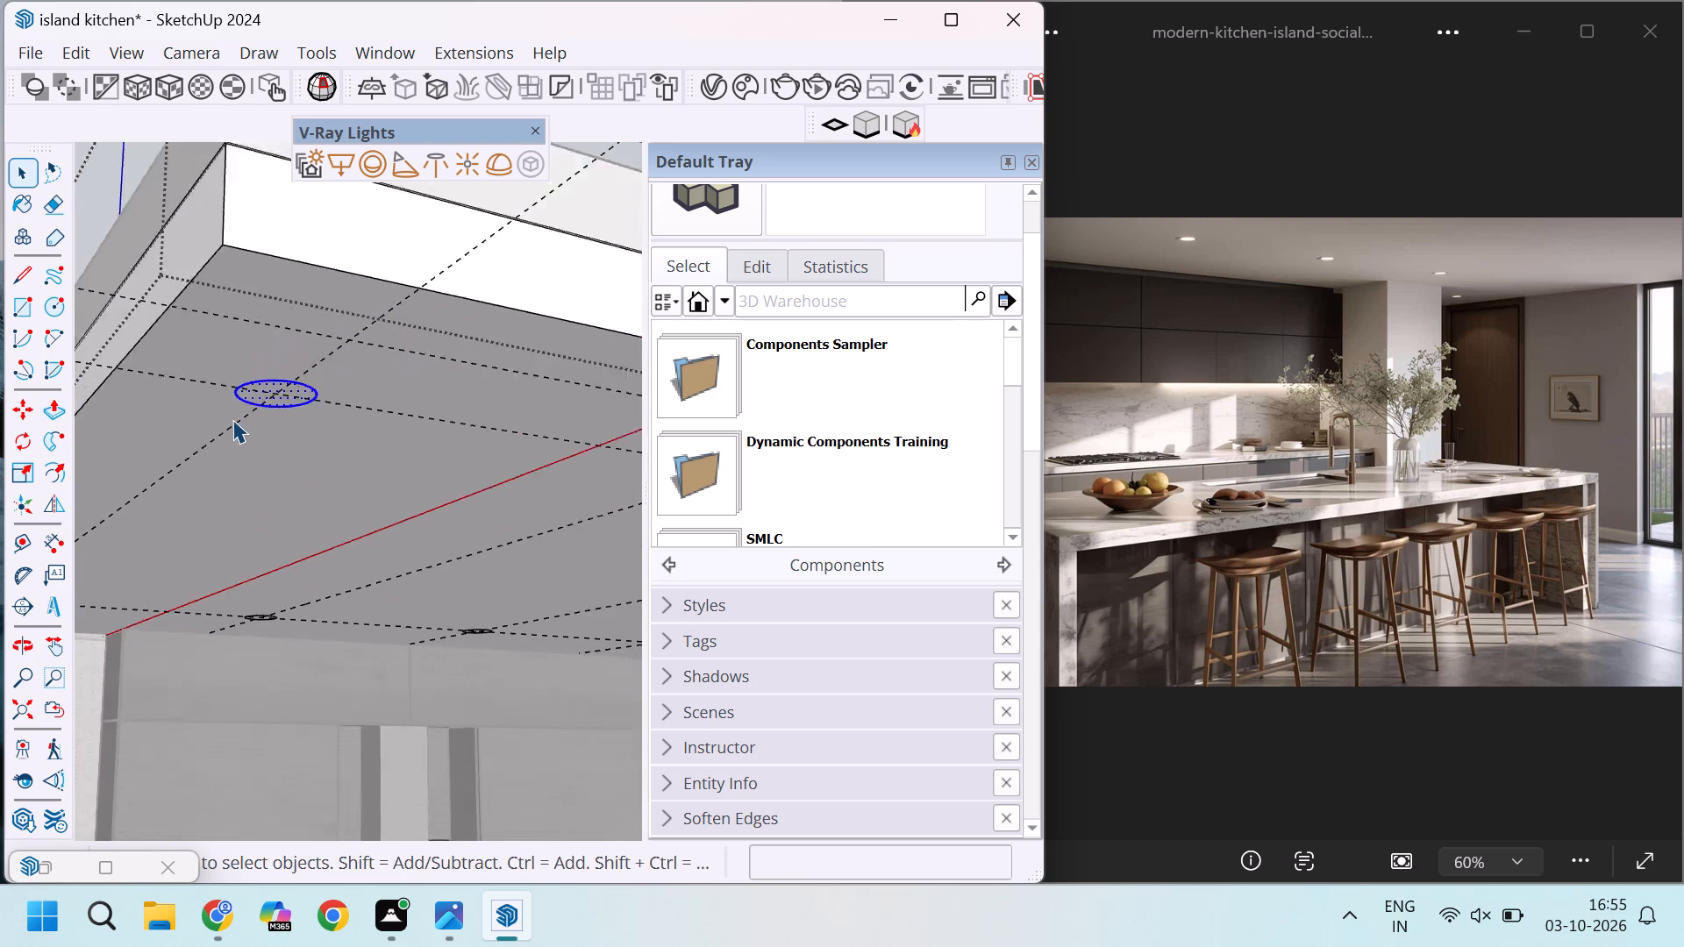
scroll(232, 419, down, 6)
scroll(481, 471, down, 2)
scroll(481, 471, up, 17)
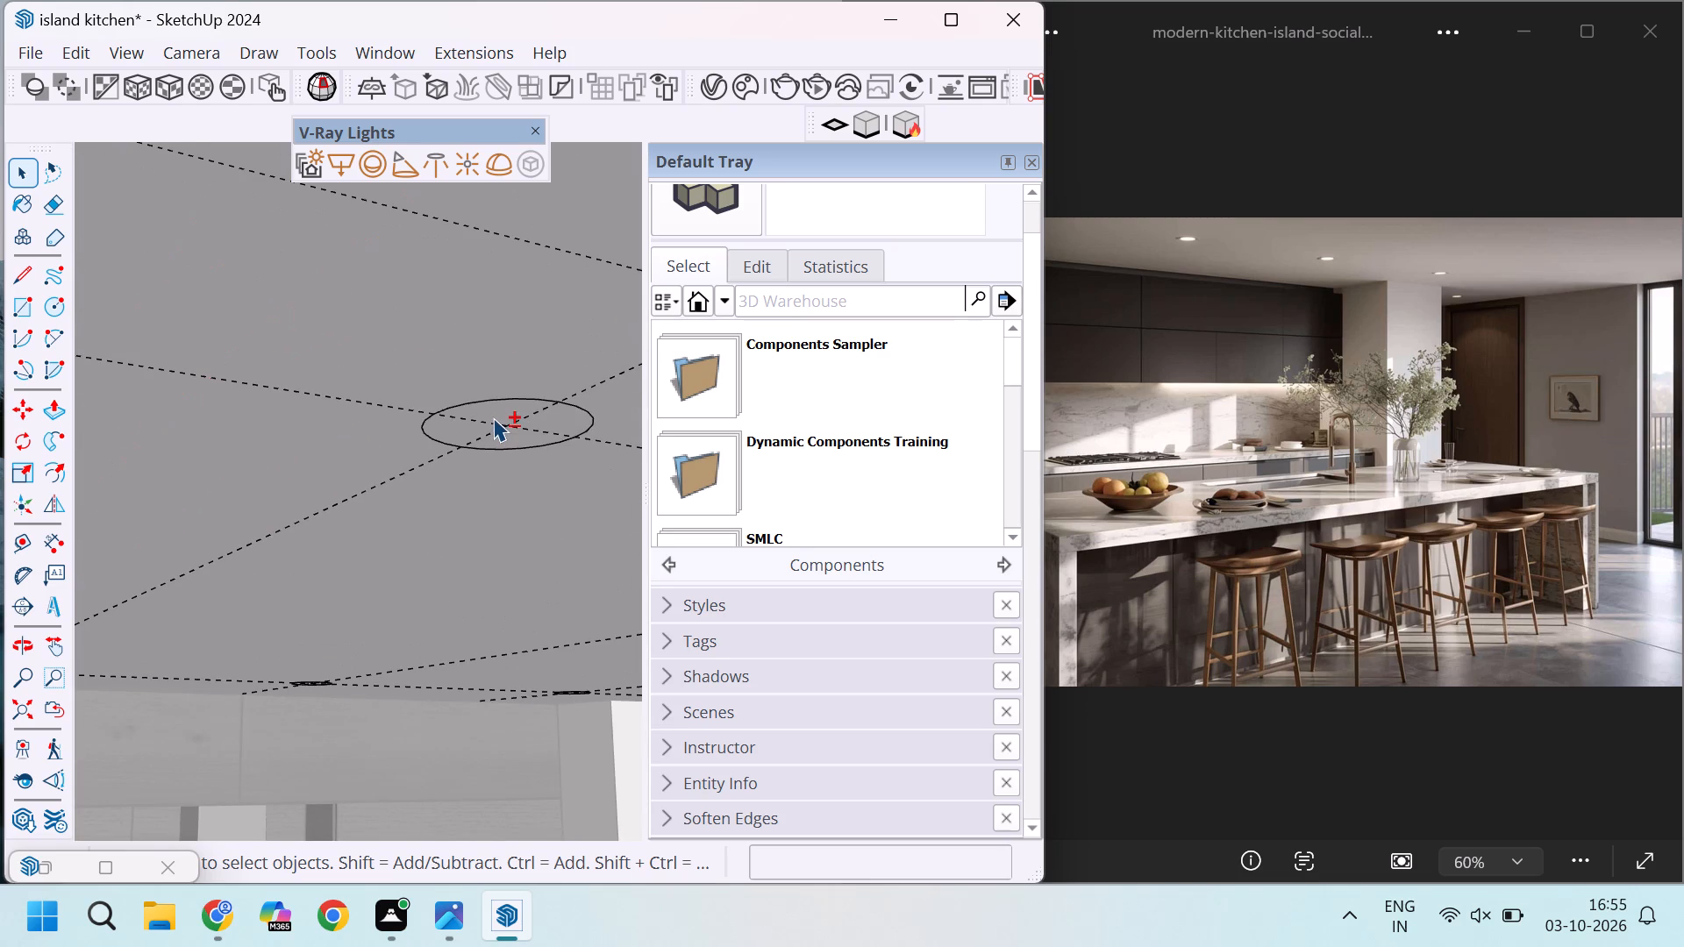
shift+double_click(493, 417)
scroll(344, 409, down, 20)
scroll(344, 409, down, 3)
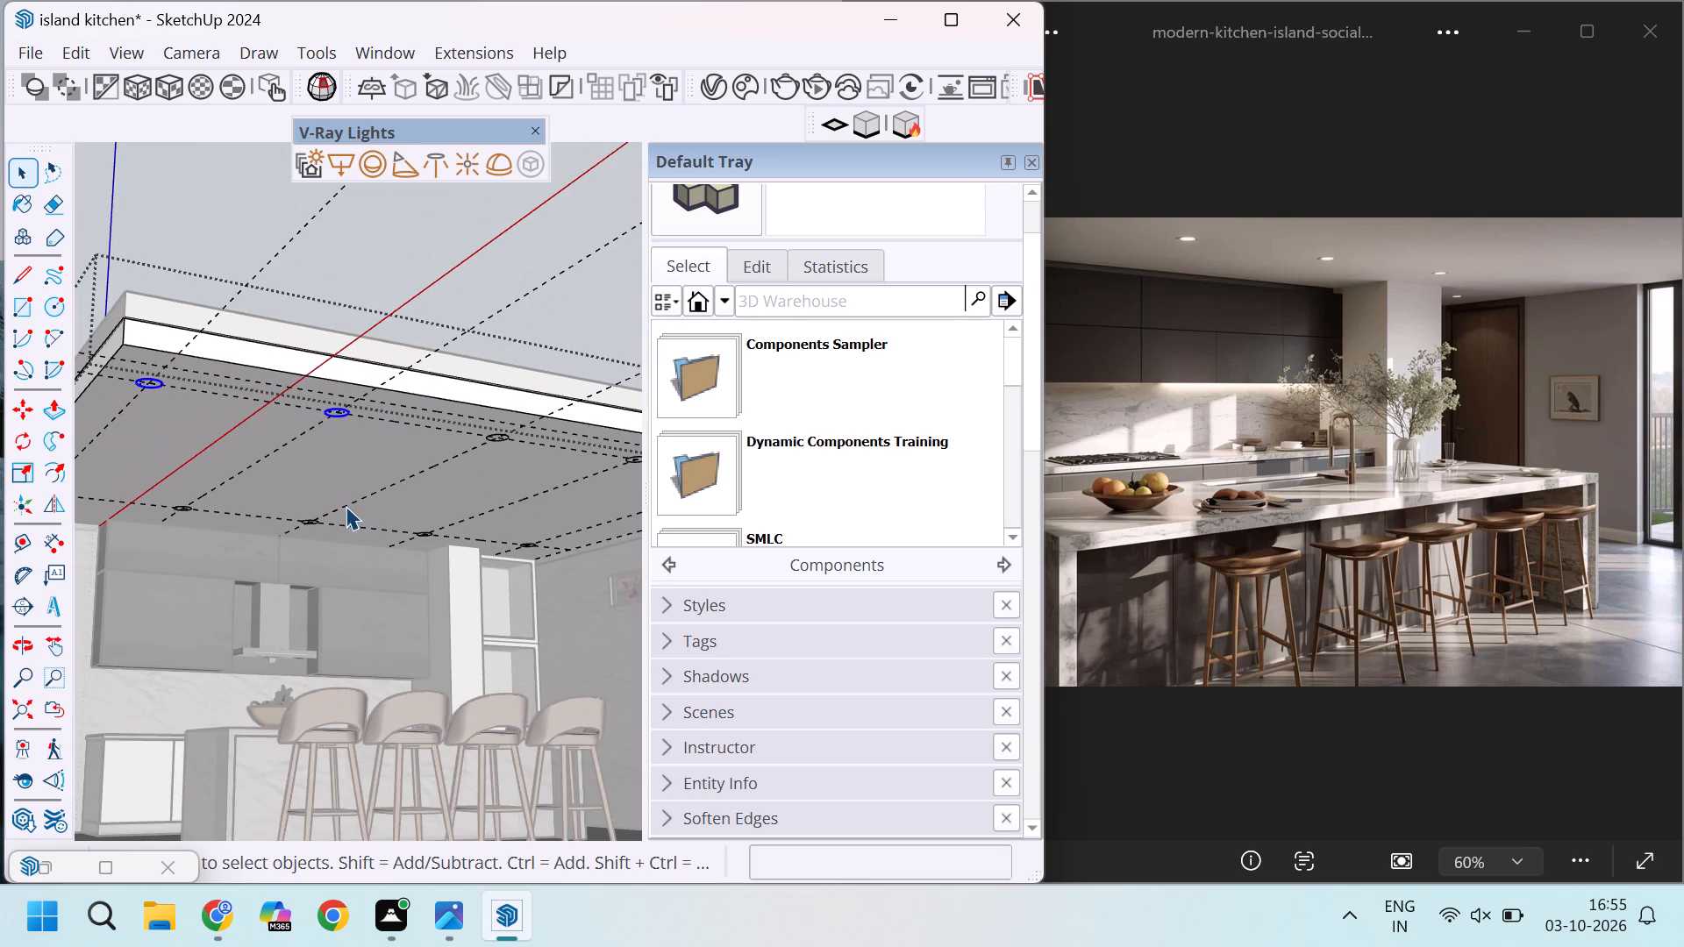
scroll(504, 440, up, 20)
scroll(504, 440, up, 2)
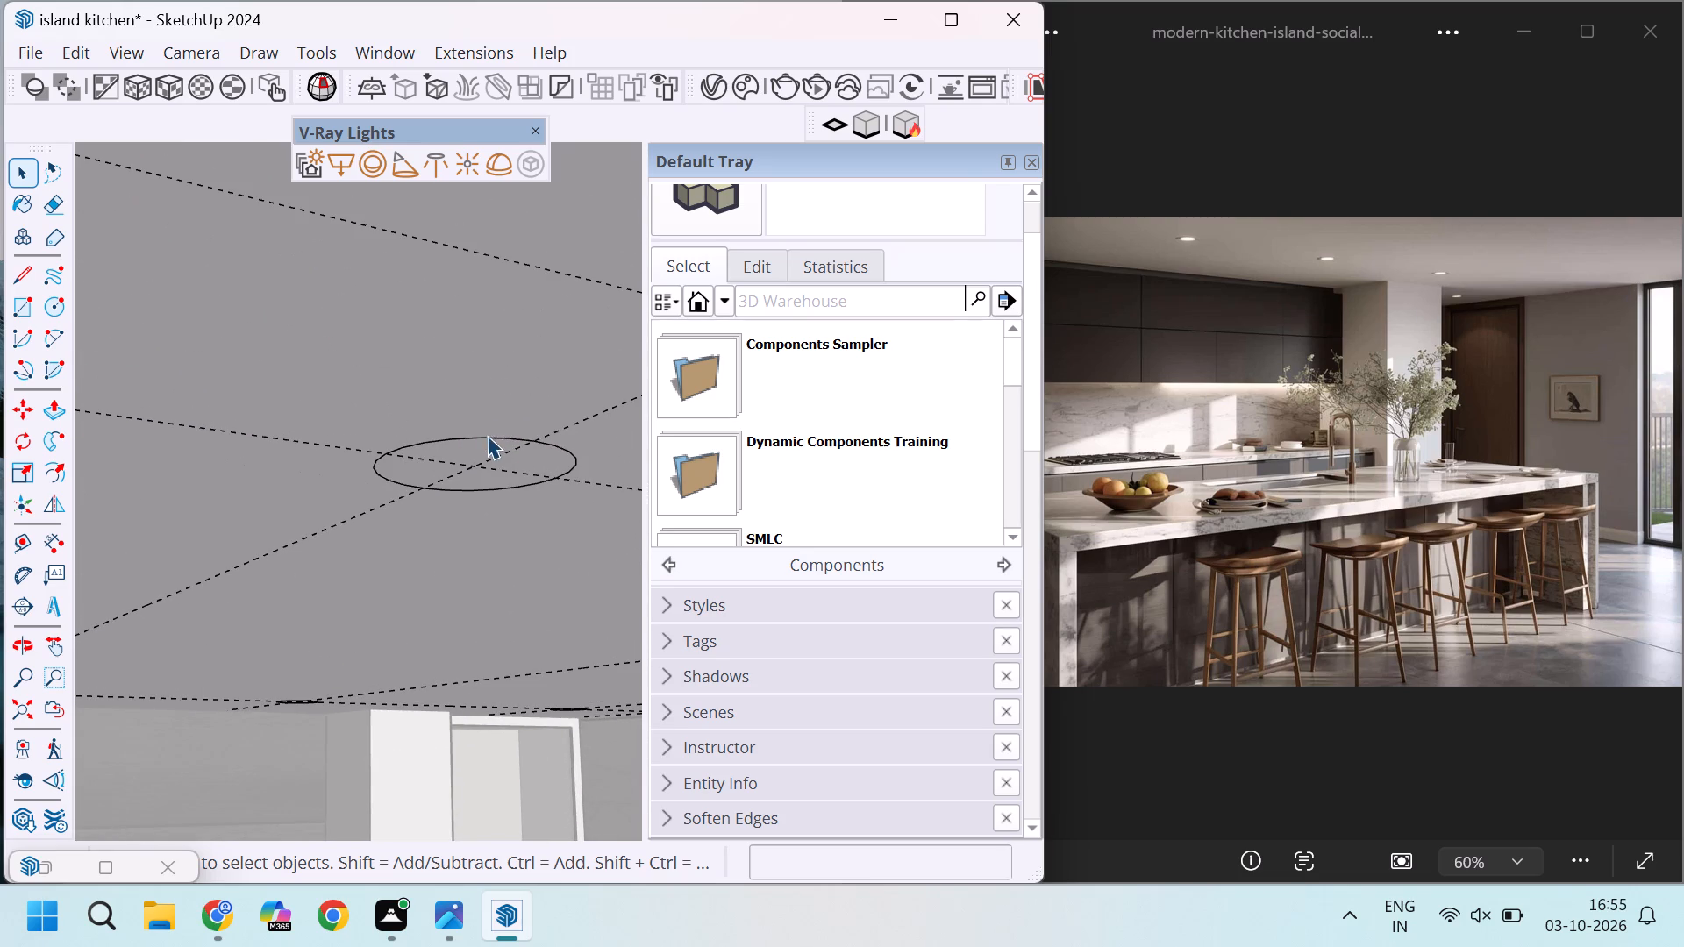
shift+double_click(480, 447)
scroll(0, 383, down, 6)
scroll(218, 404, down, 3)
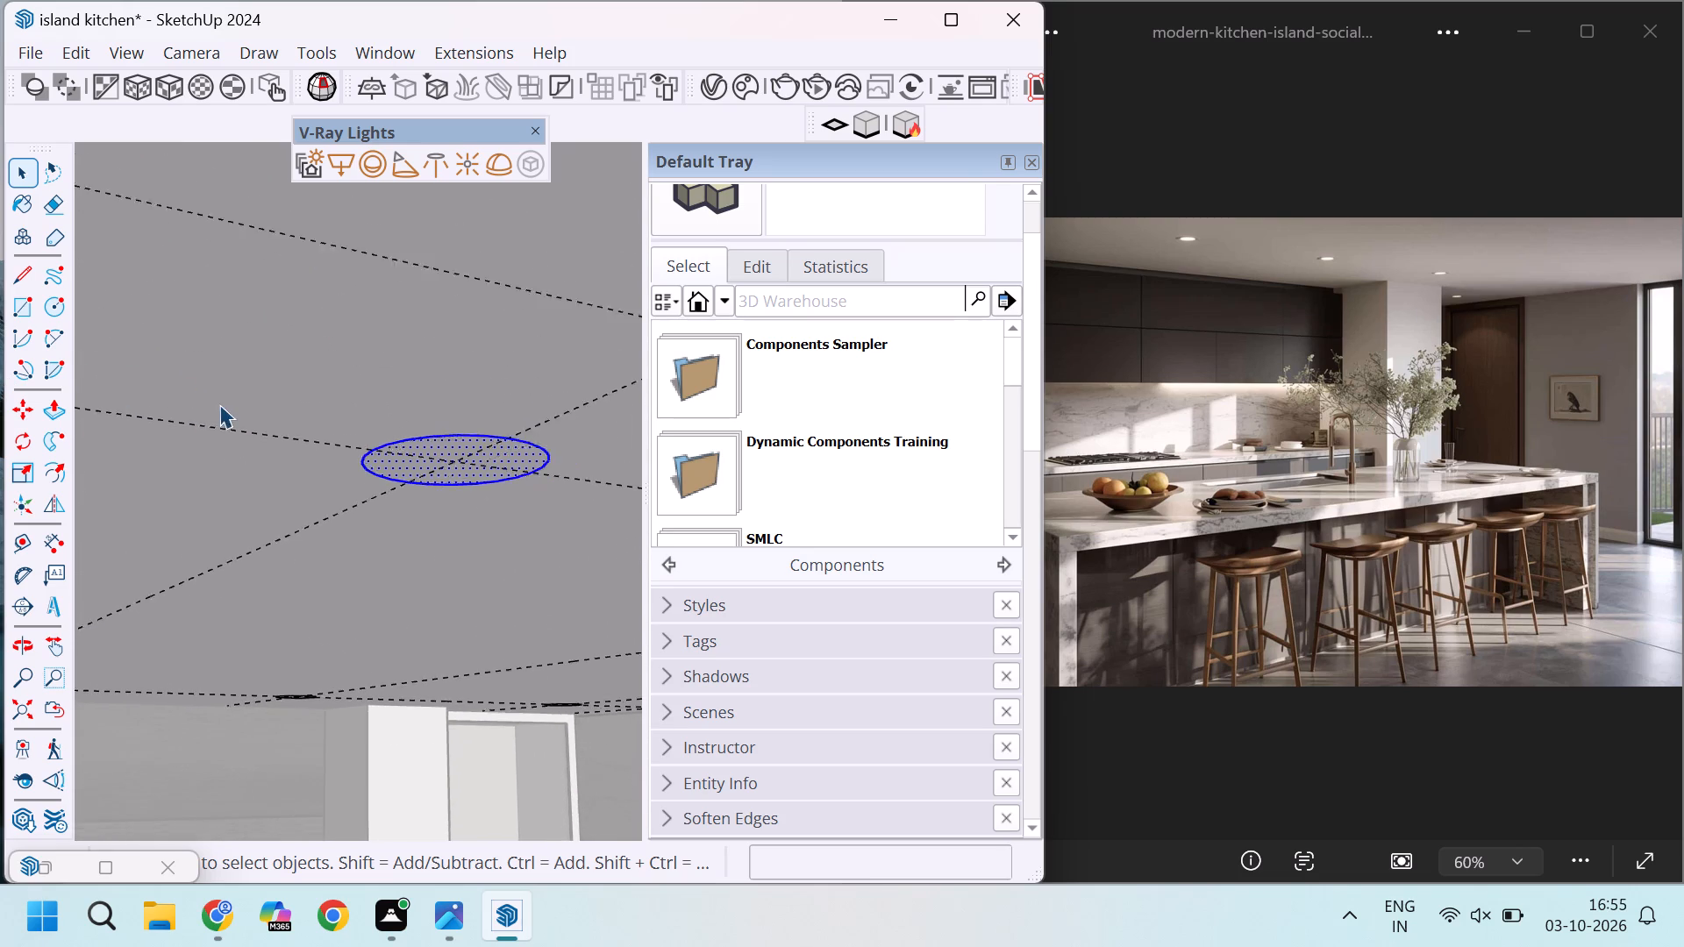
Add the two open-side circles nearest the windows to the selection, keeping the surrounding ceiling face out of it.
scroll(219, 404, down, 20)
scroll(635, 445, up, 9)
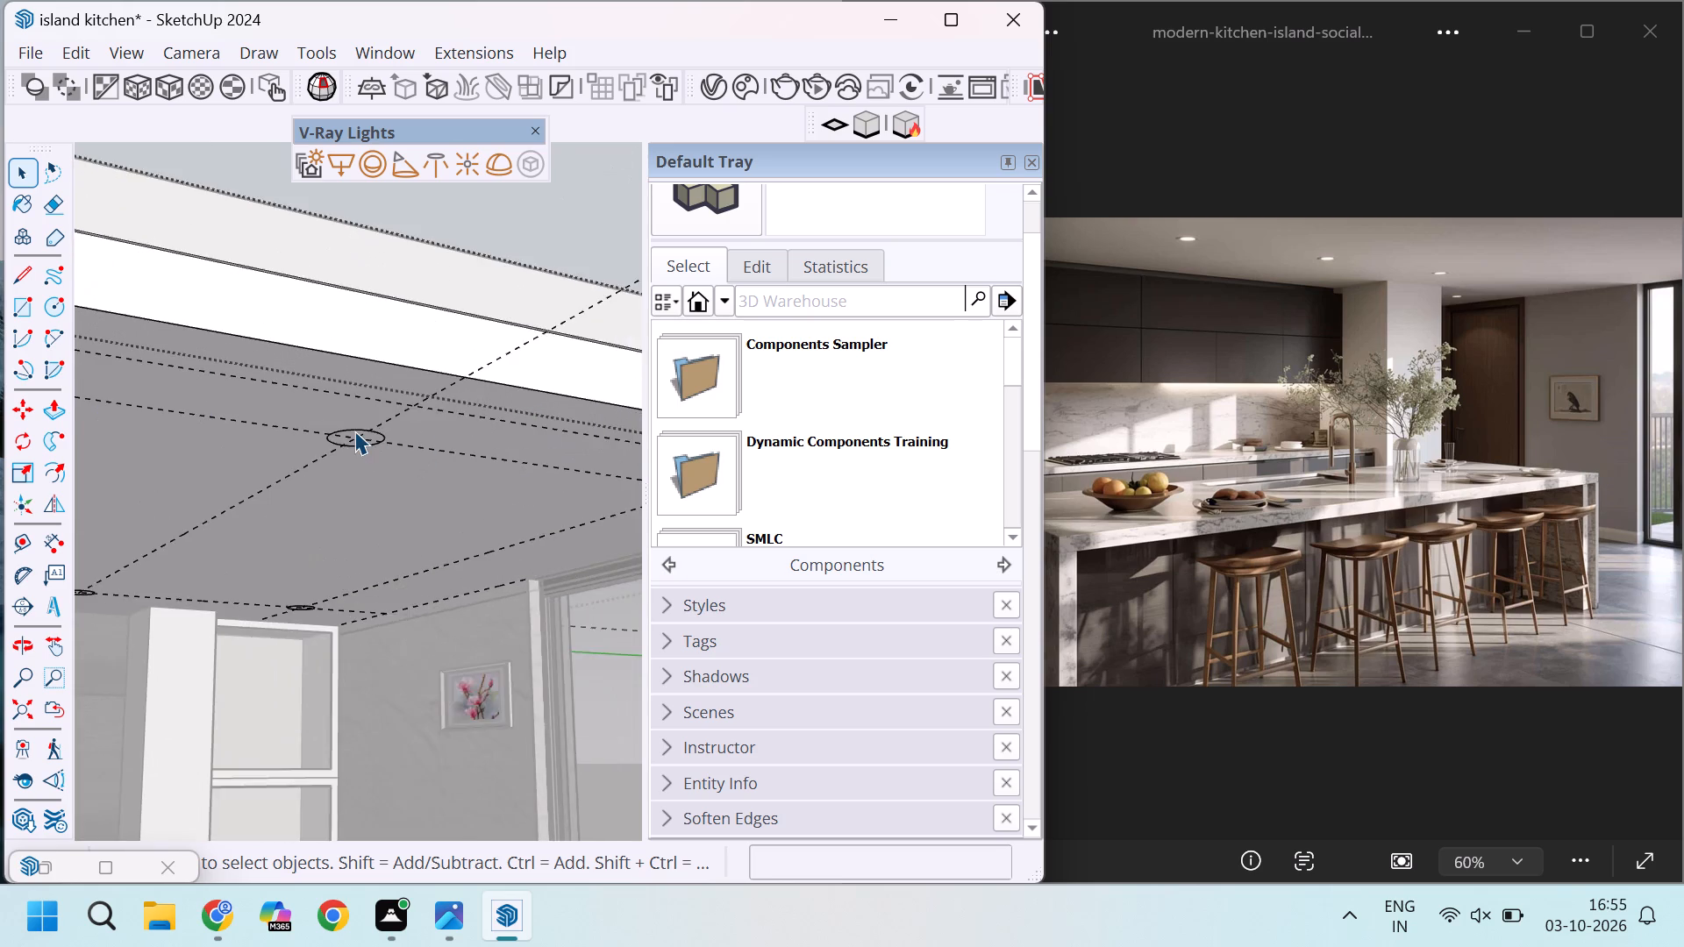
scroll(354, 431, up, 6)
shift+double_click(353, 431)
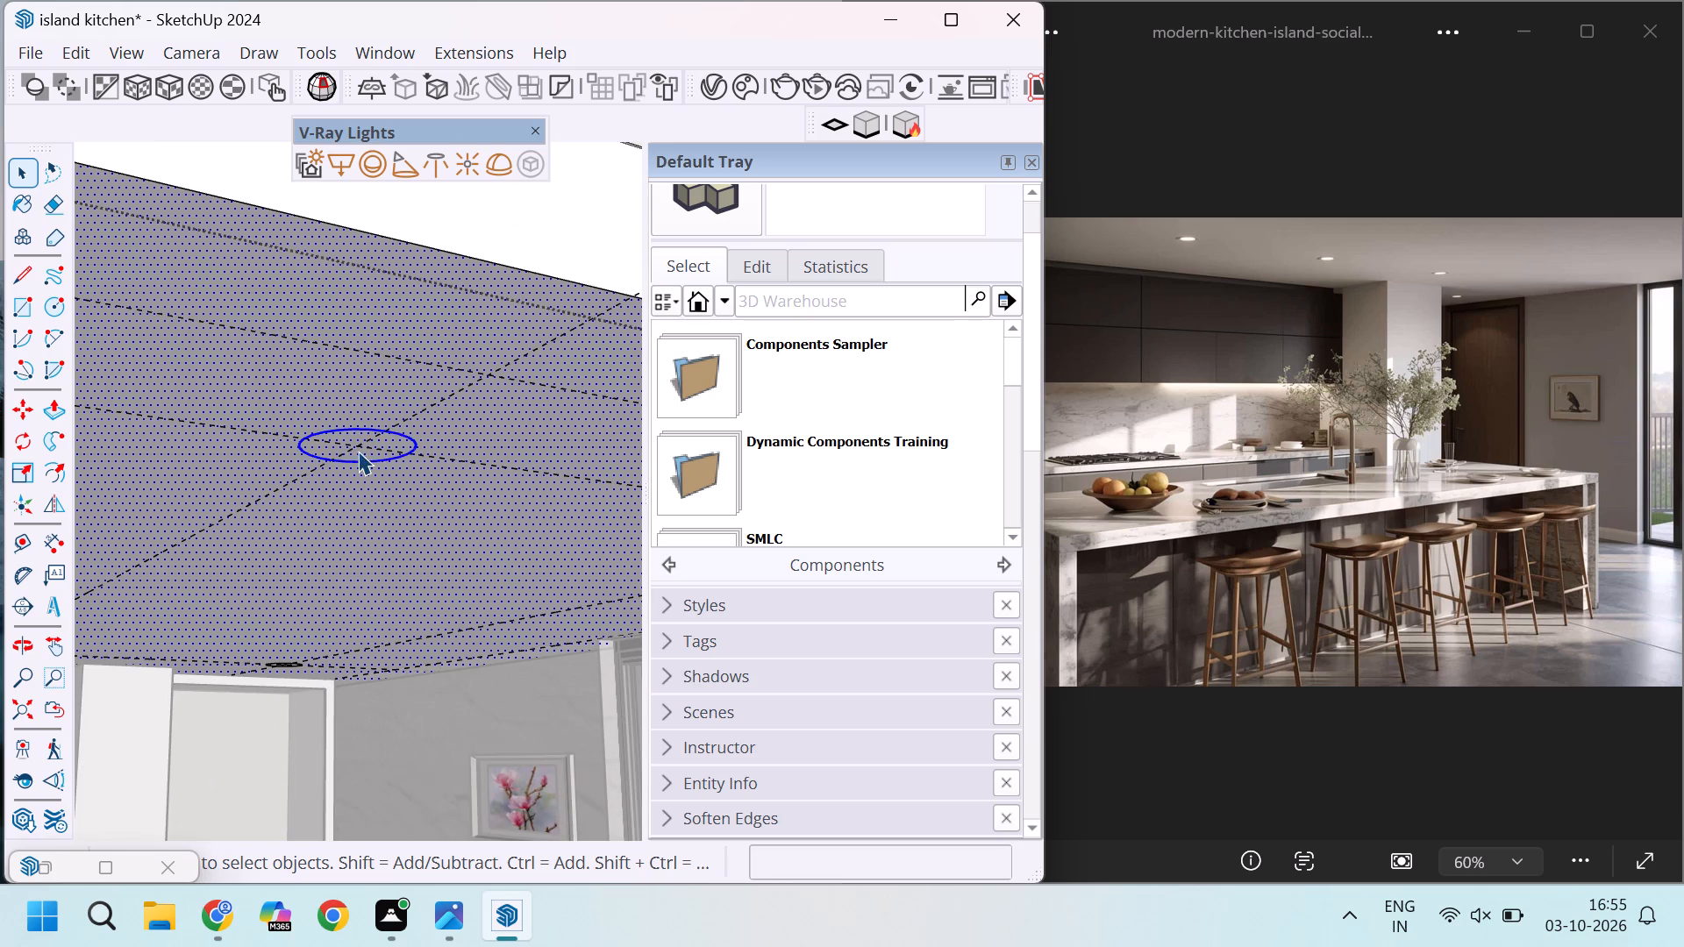
shift+click(348, 411)
scroll(349, 445, down, 7)
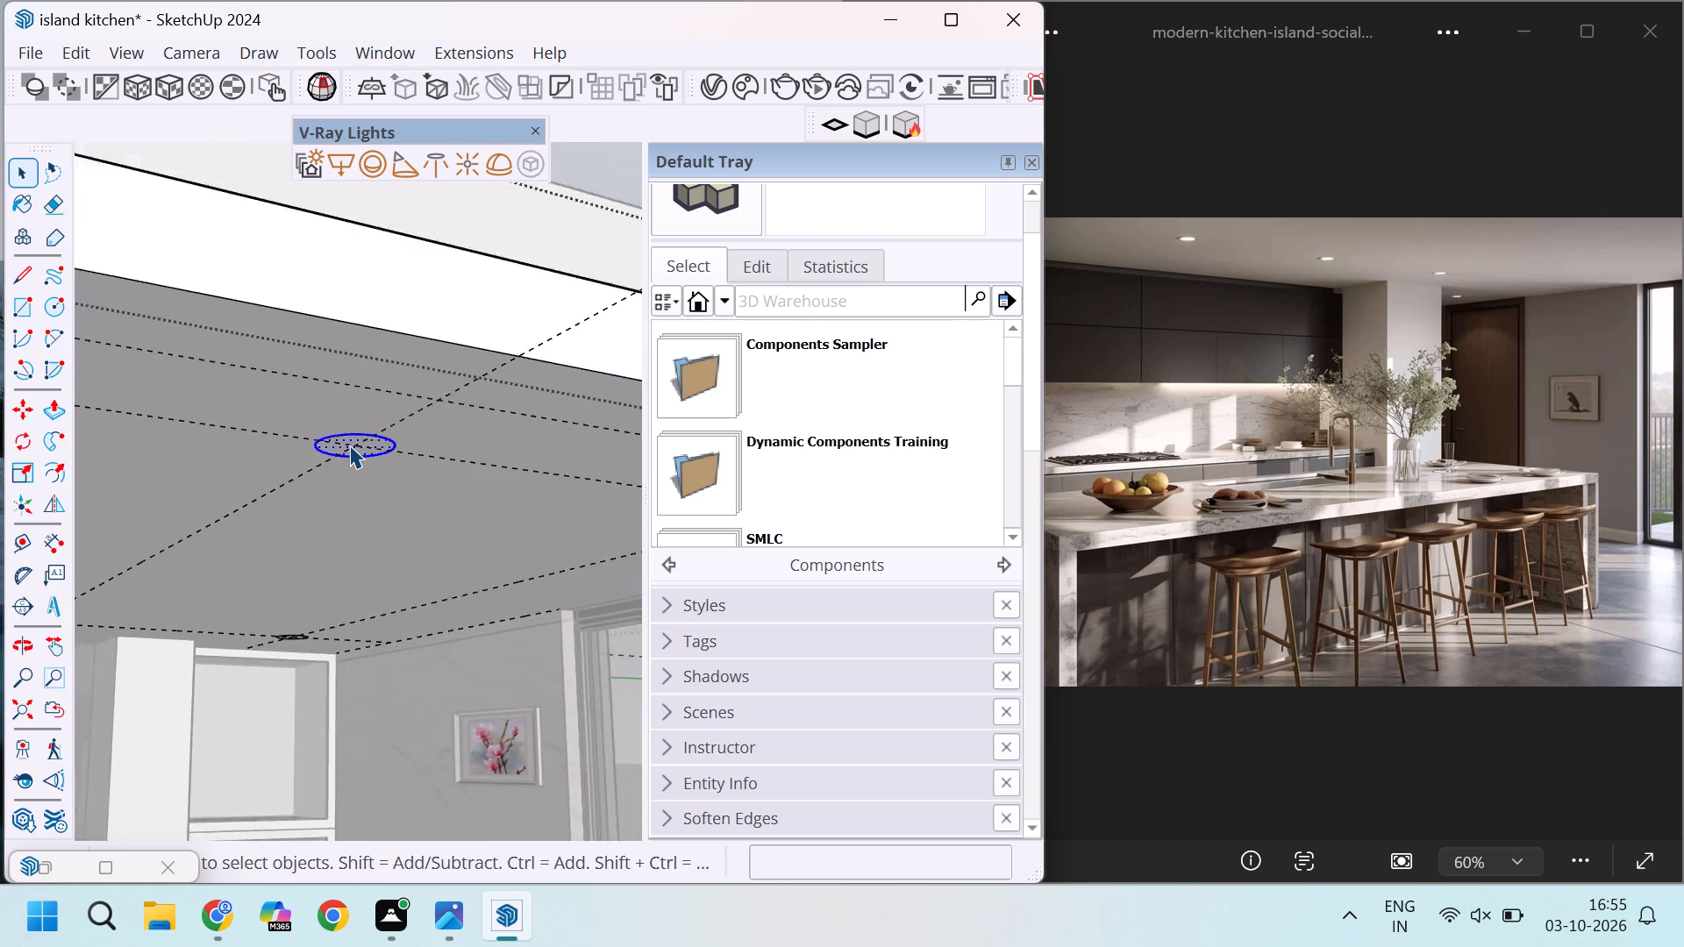
scroll(349, 445, down, 13)
scroll(474, 452, up, 16)
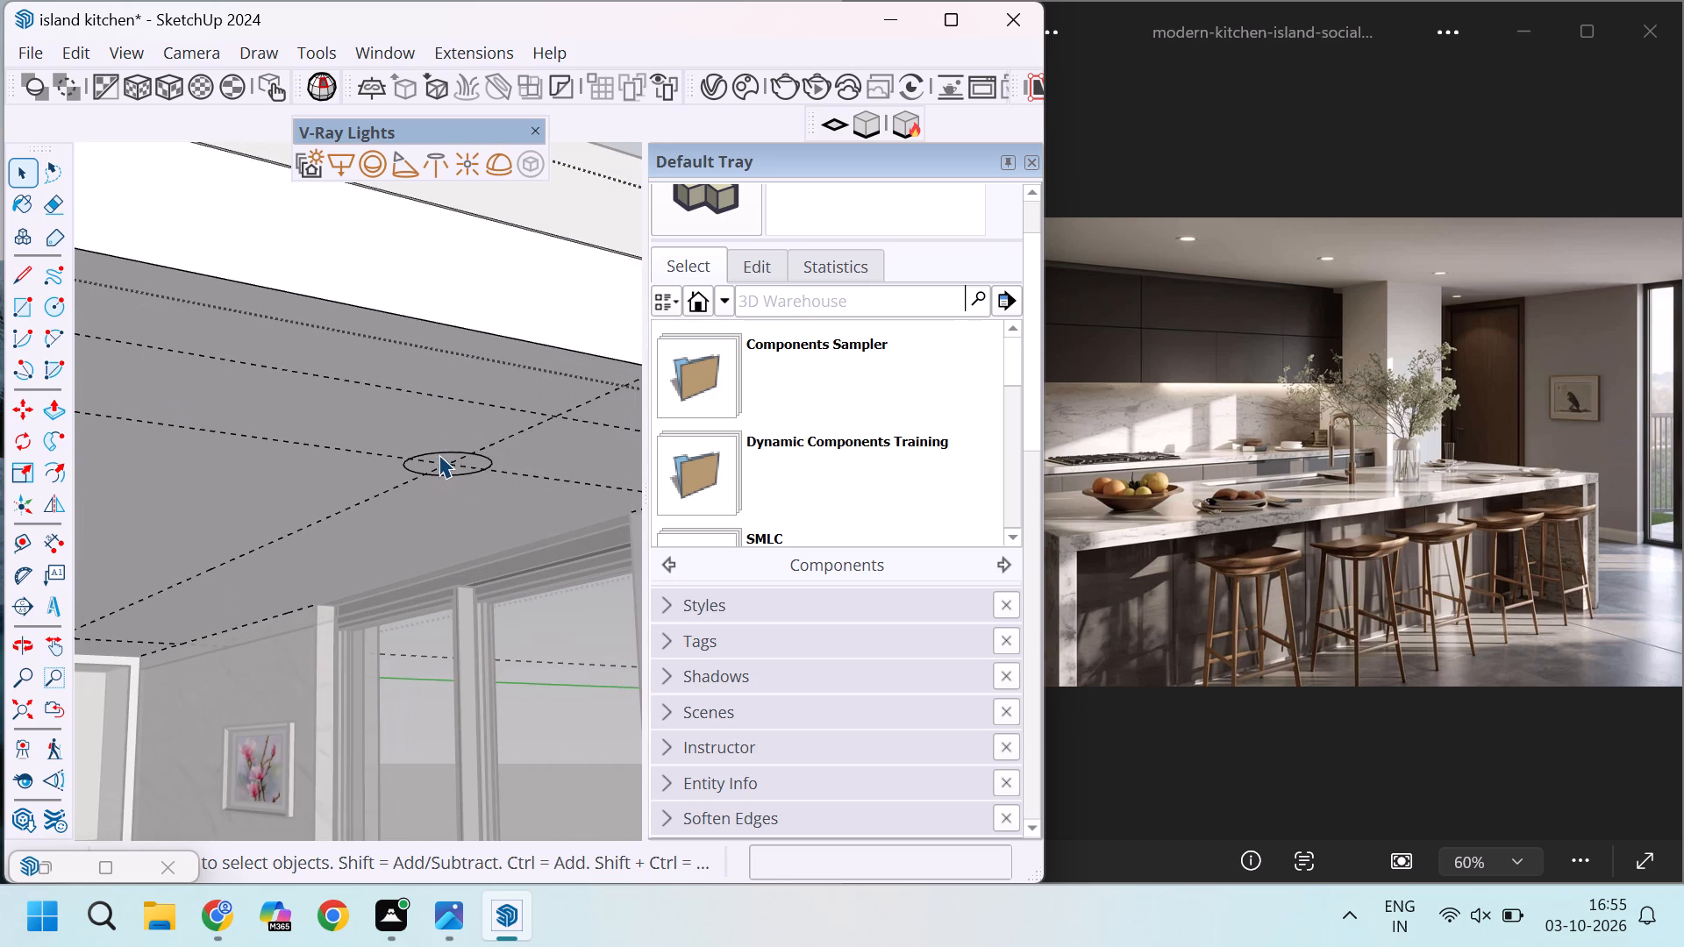
shift+double_click(439, 457)
scroll(460, 466, down, 2)
scroll(445, 455, up, 5)
shift+click(432, 431)
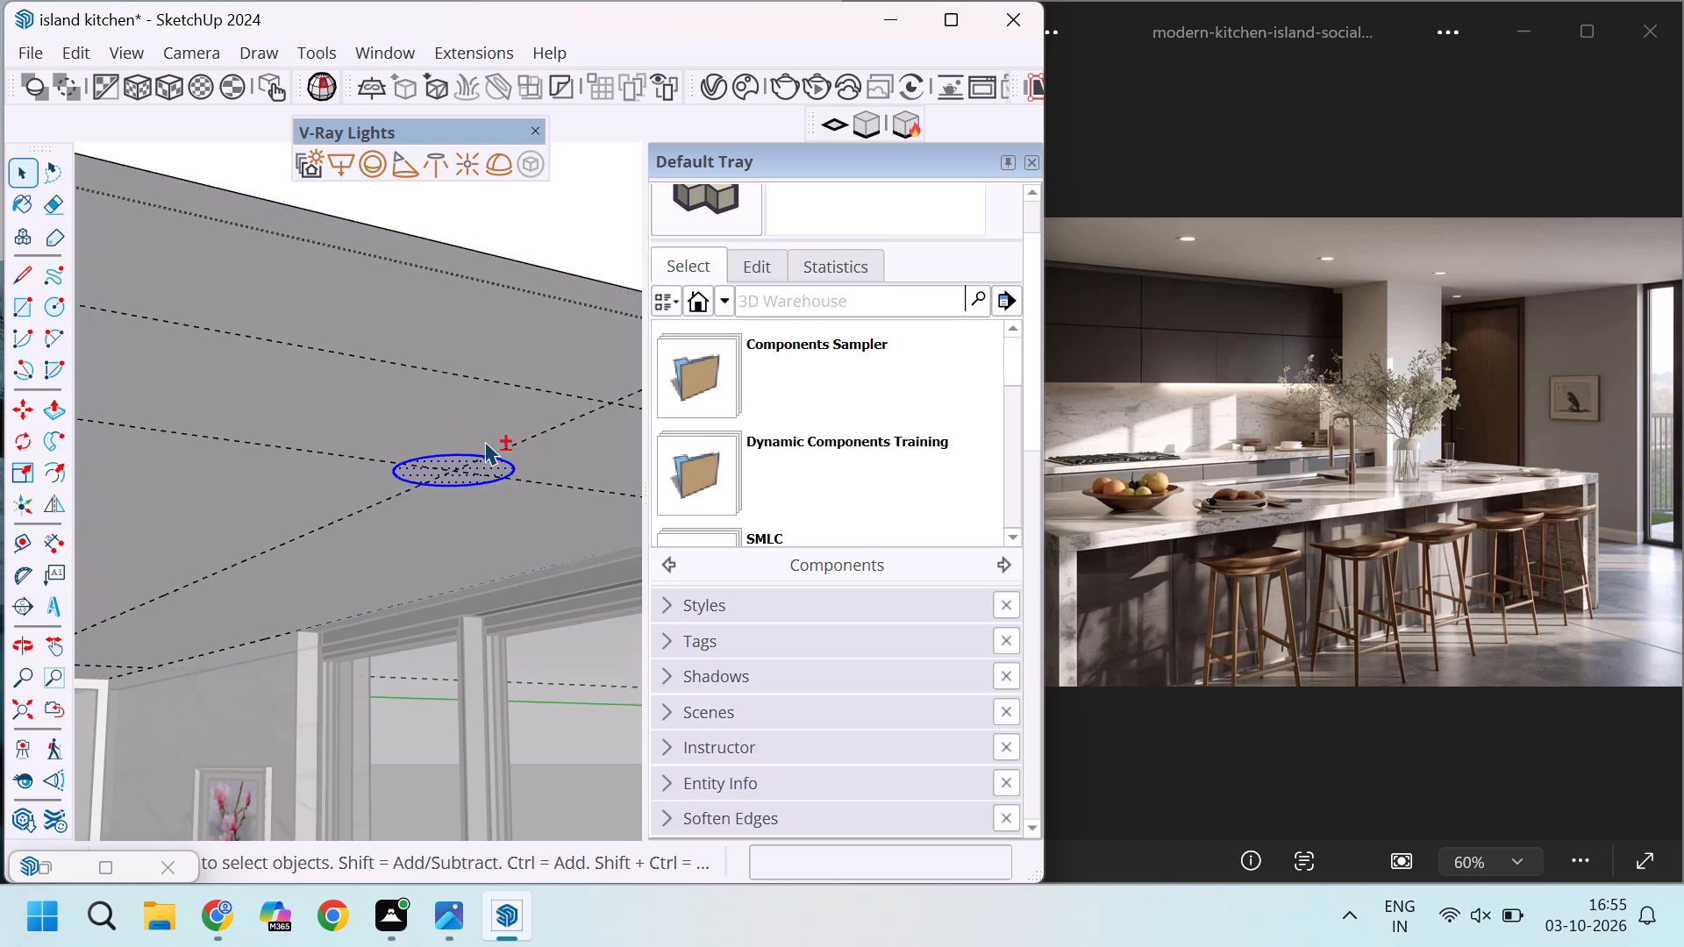
Add the faces and edges of the two cabinet-side ceiling-light circles nearest the windows to the selection.
scroll(502, 441, down, 18)
scroll(146, 485, up, 14)
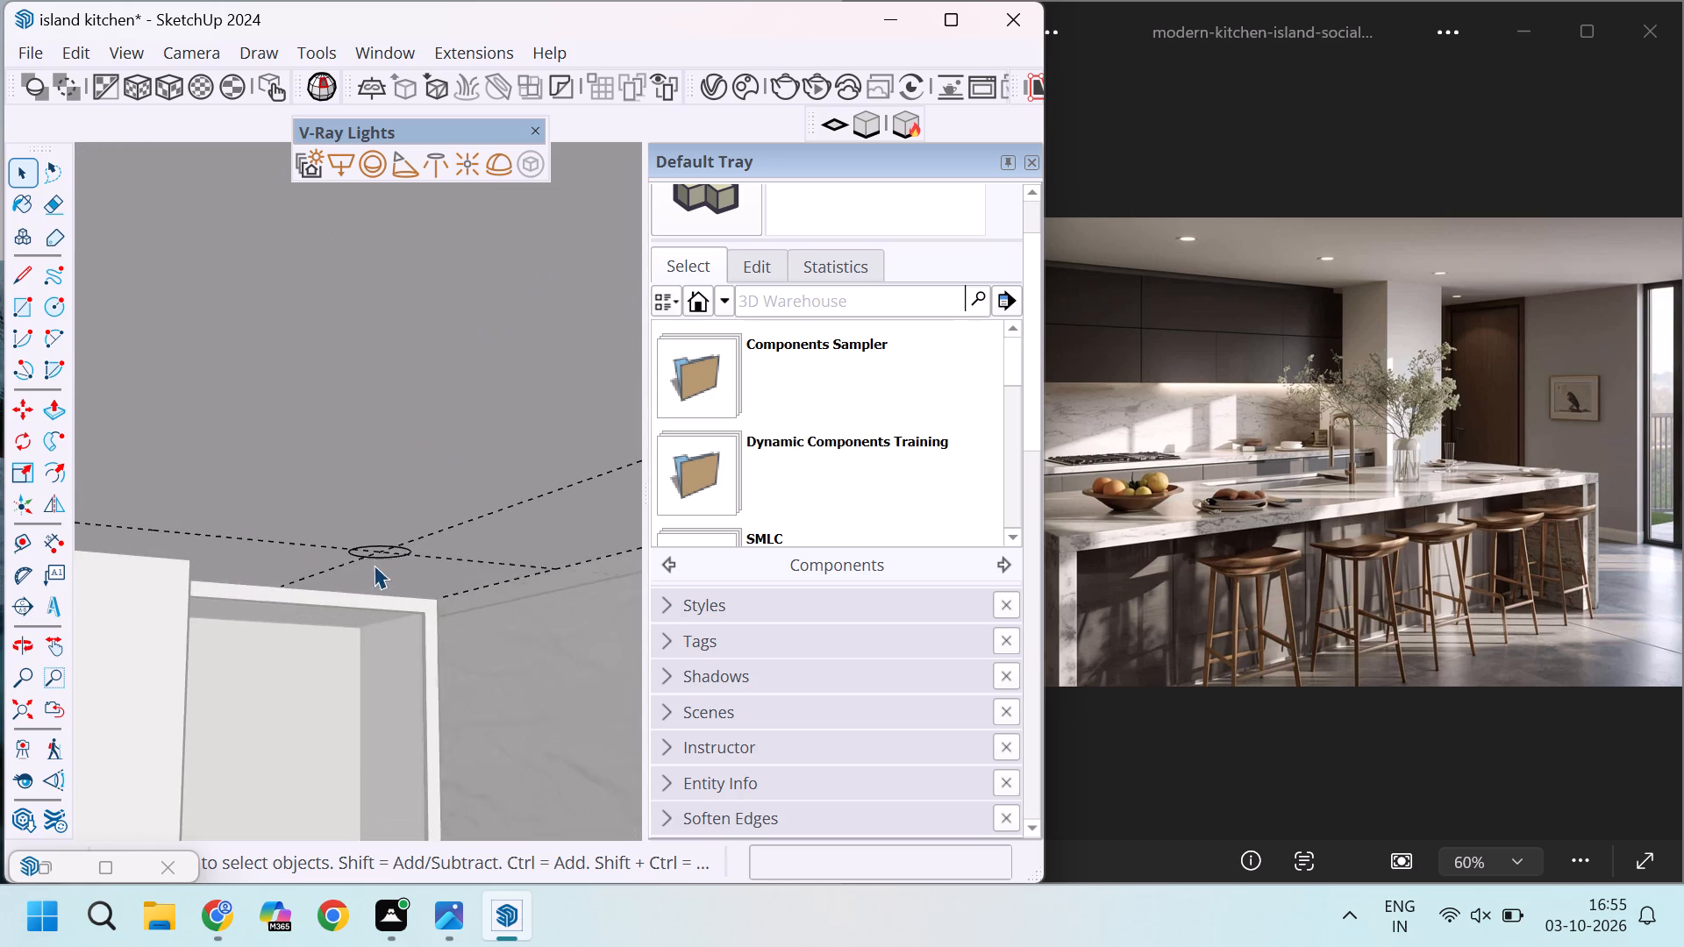
scroll(374, 565, up, 12)
shift+click(383, 552)
shift+click(383, 552)
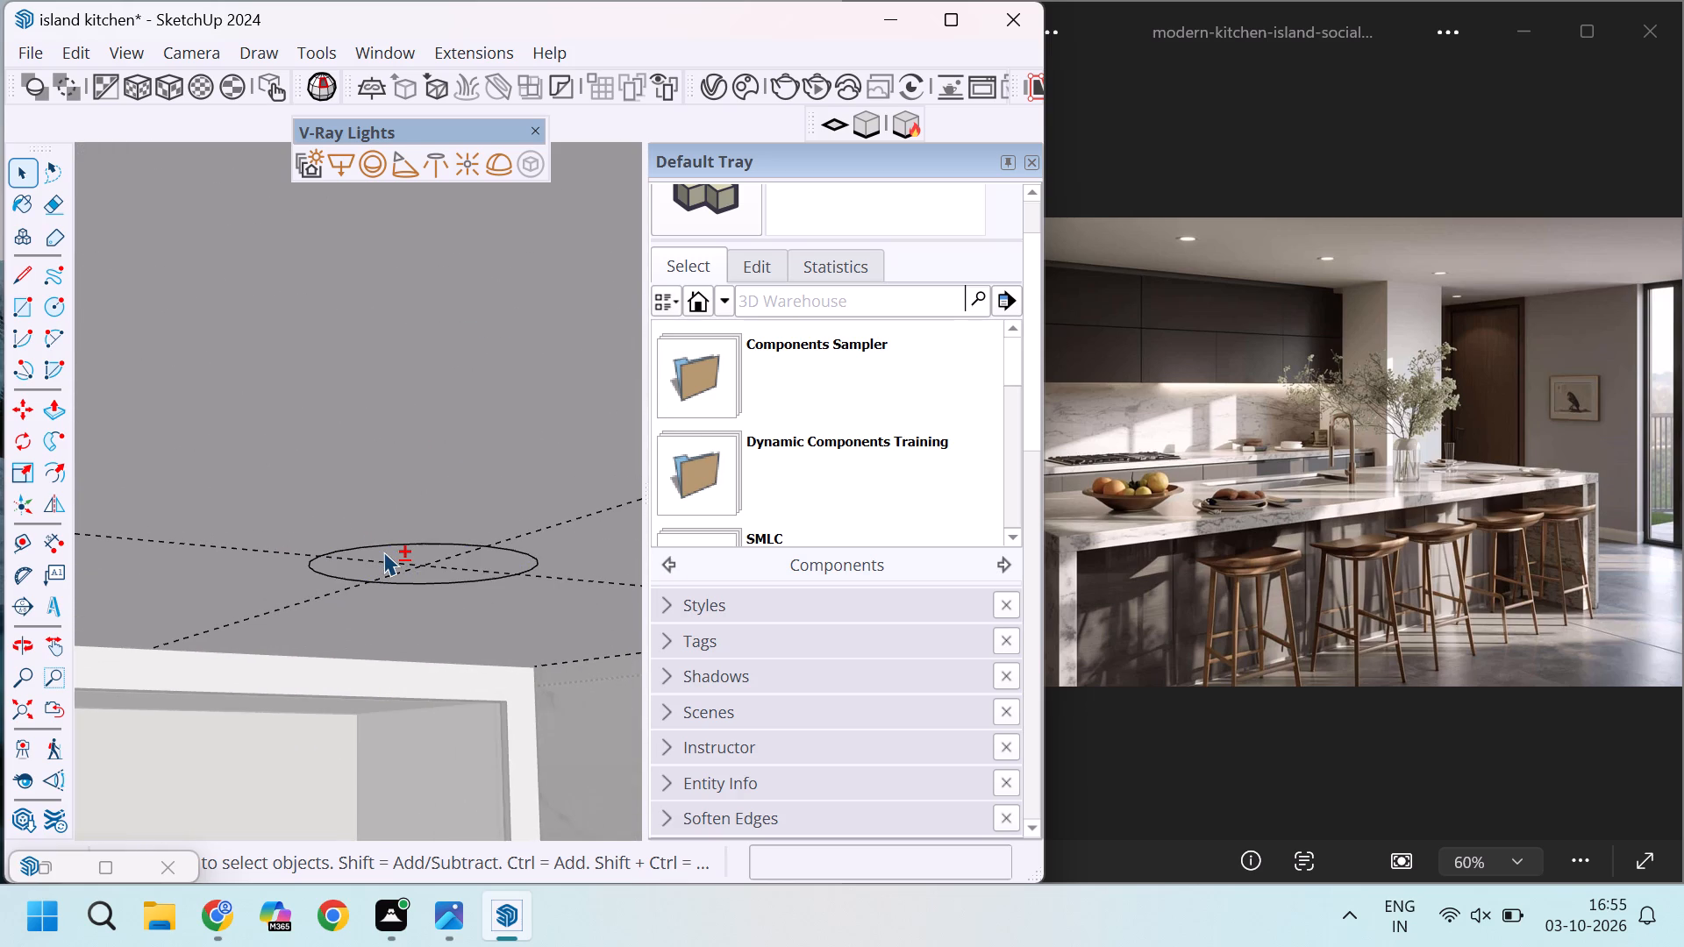
shift+double_click(383, 552)
scroll(407, 522, down, 10)
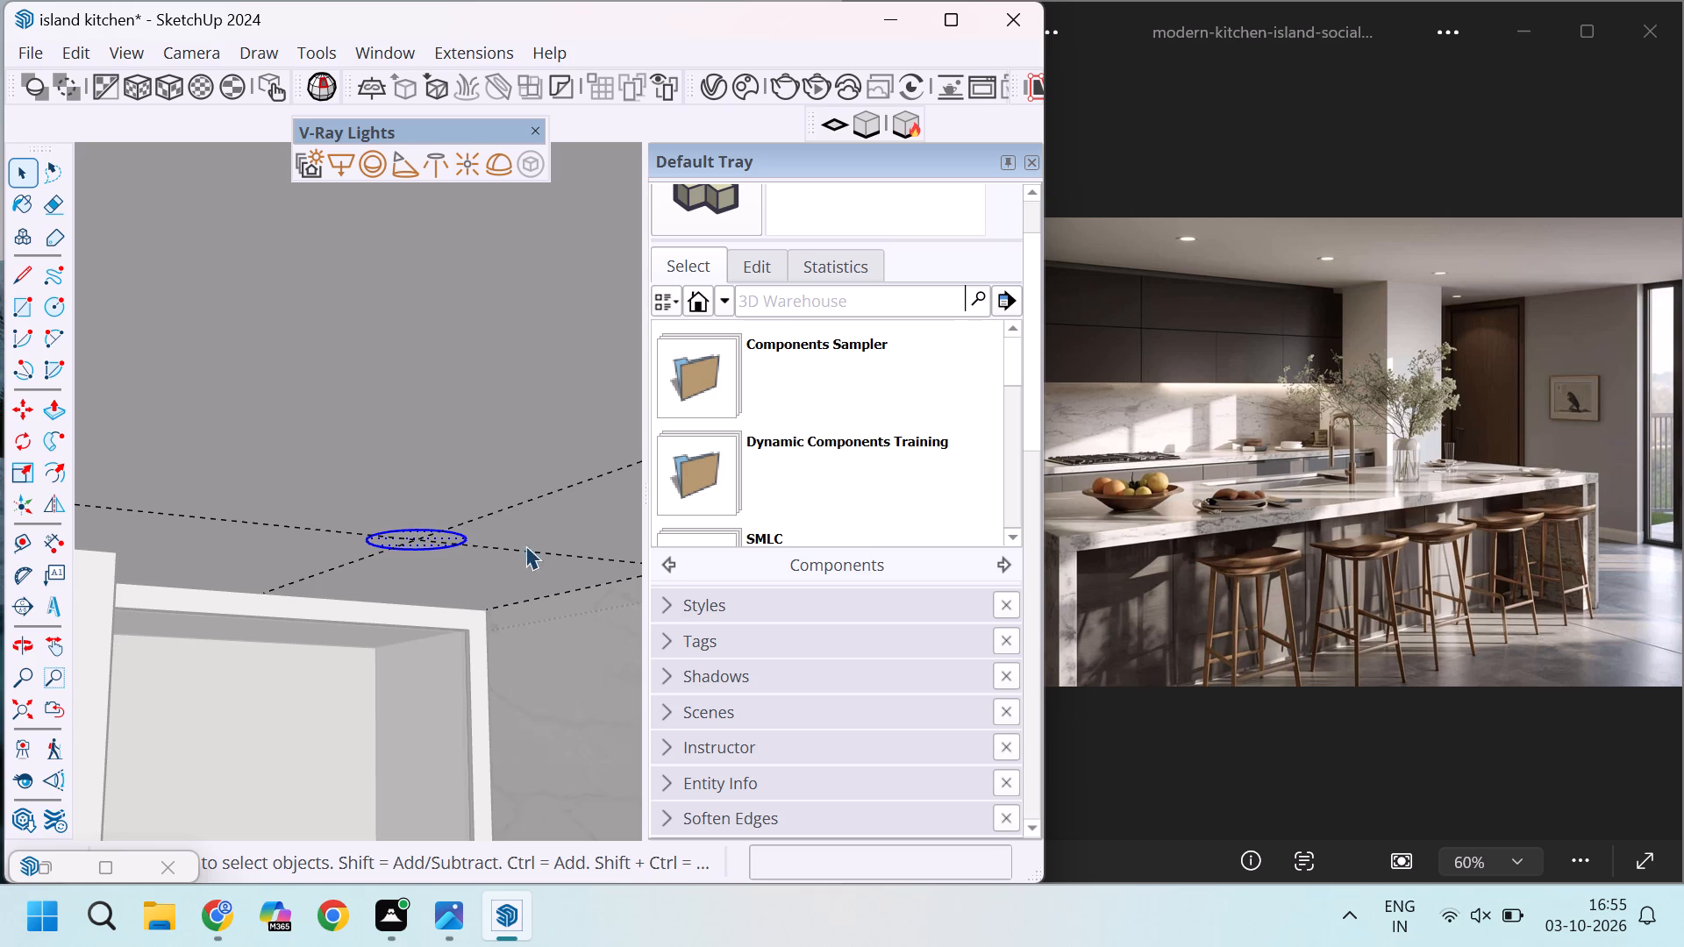
scroll(505, 513, down, 20)
scroll(438, 535, up, 12)
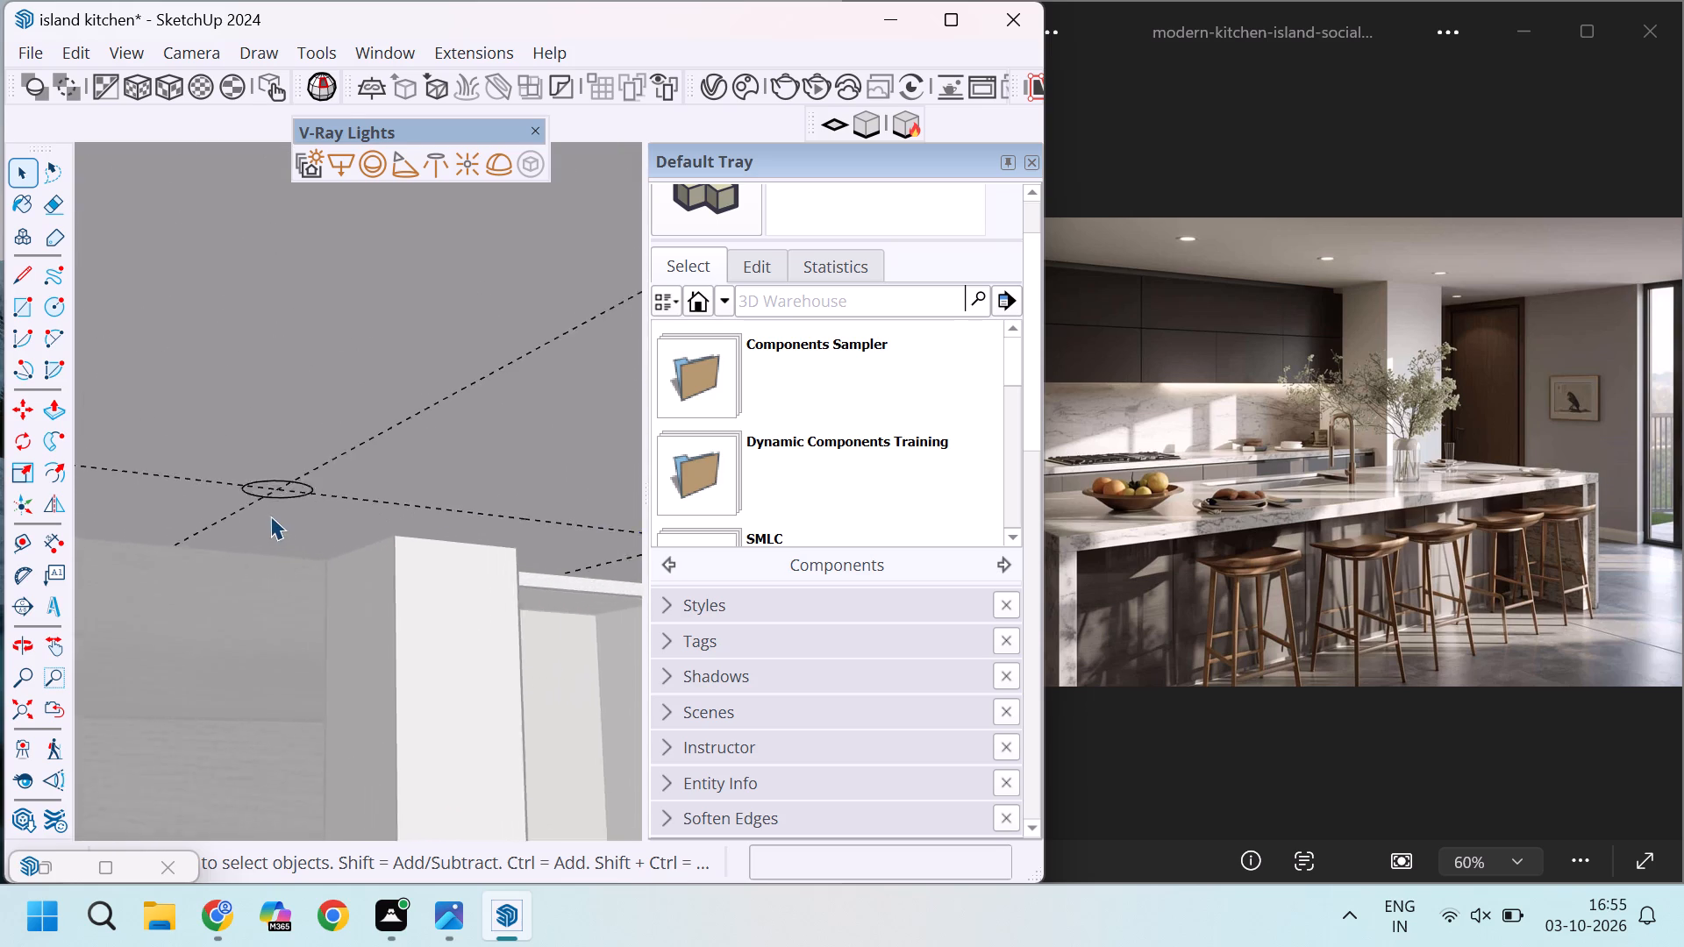
scroll(270, 516, up, 13)
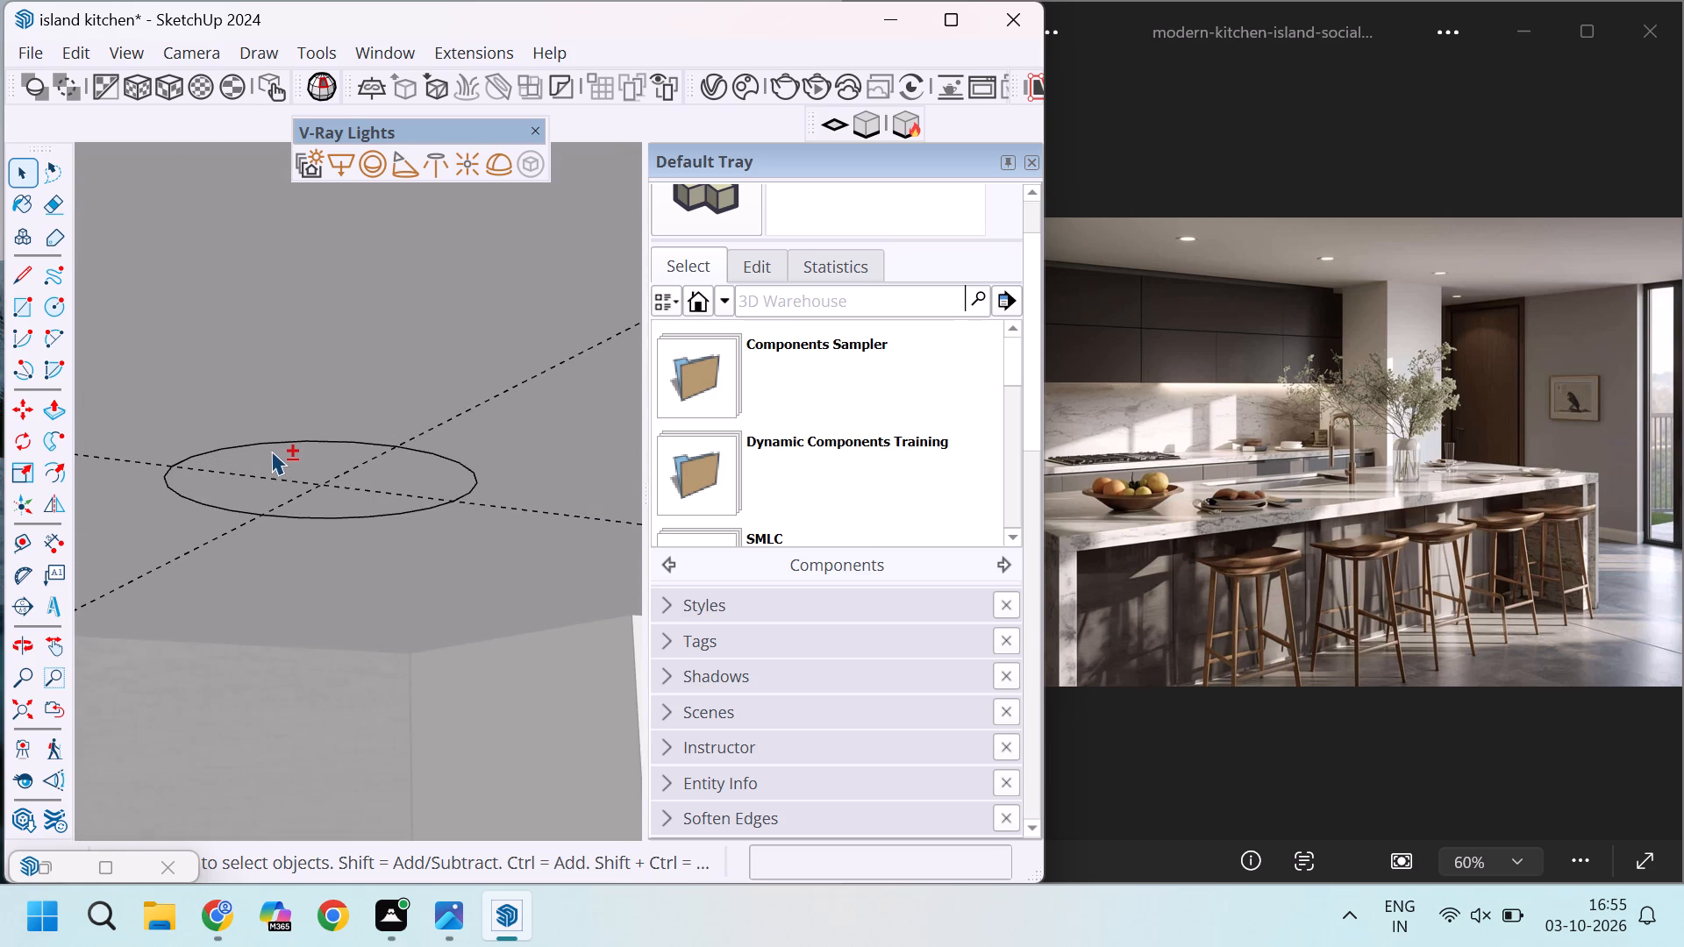
shift+double_click(277, 448)
Add the two ceiling-light circles above the upper cabinets to the selection, continuing toward the marble wall.
scroll(344, 442, down, 18)
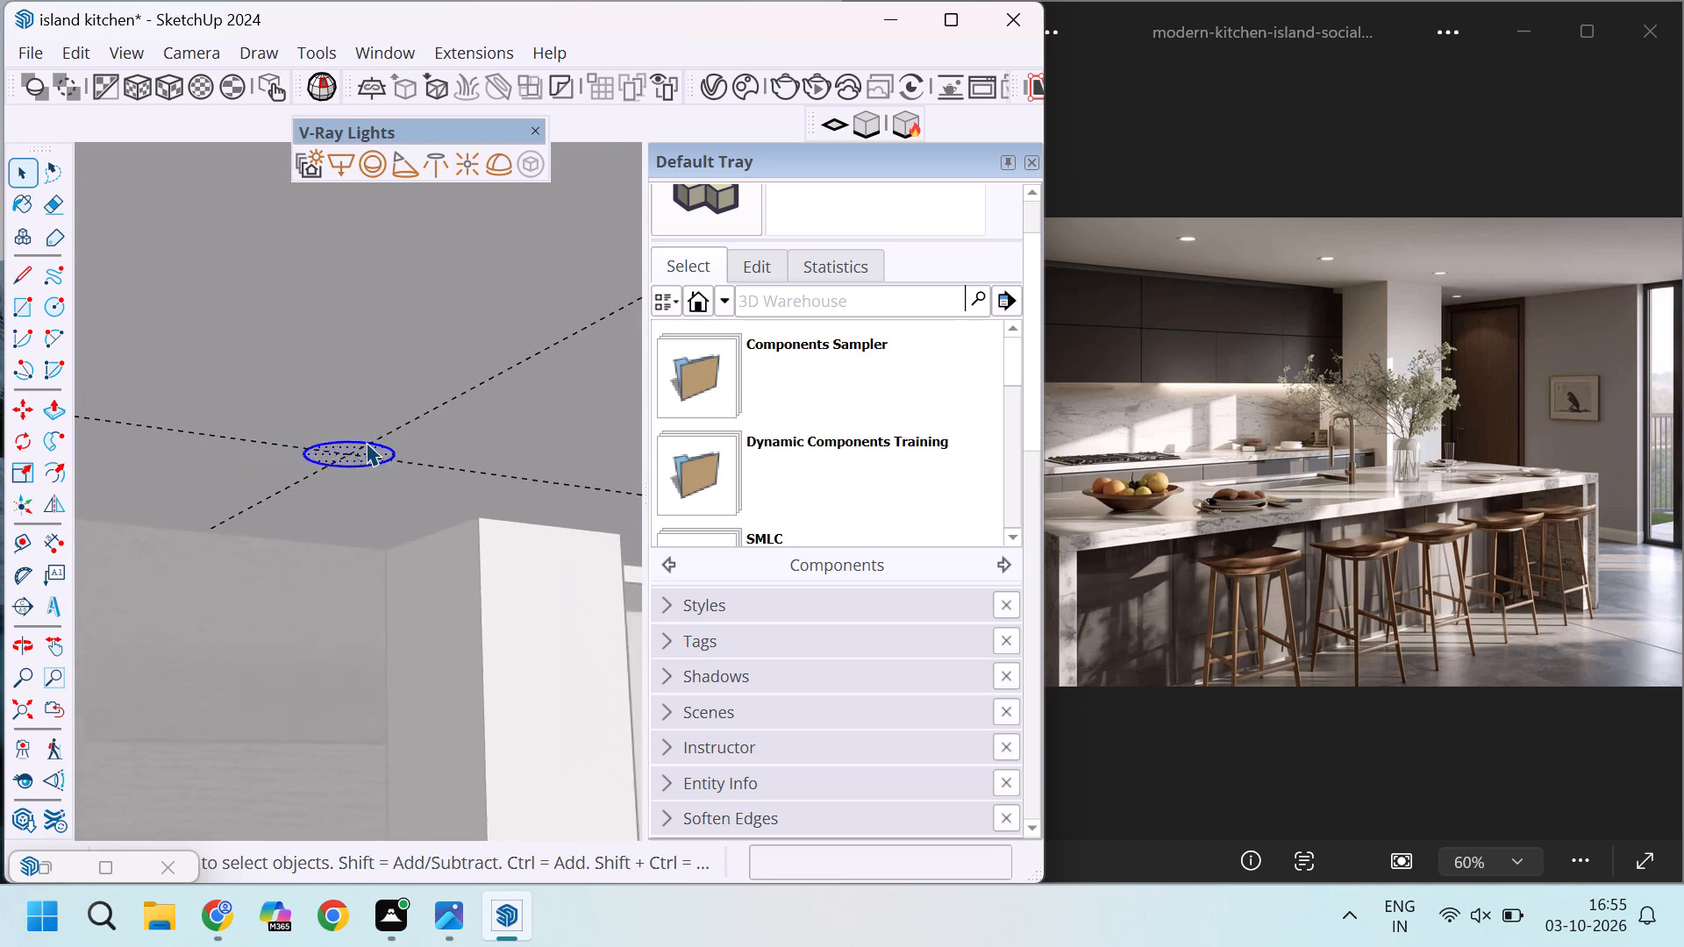
scroll(366, 442, down, 15)
scroll(210, 394, up, 19)
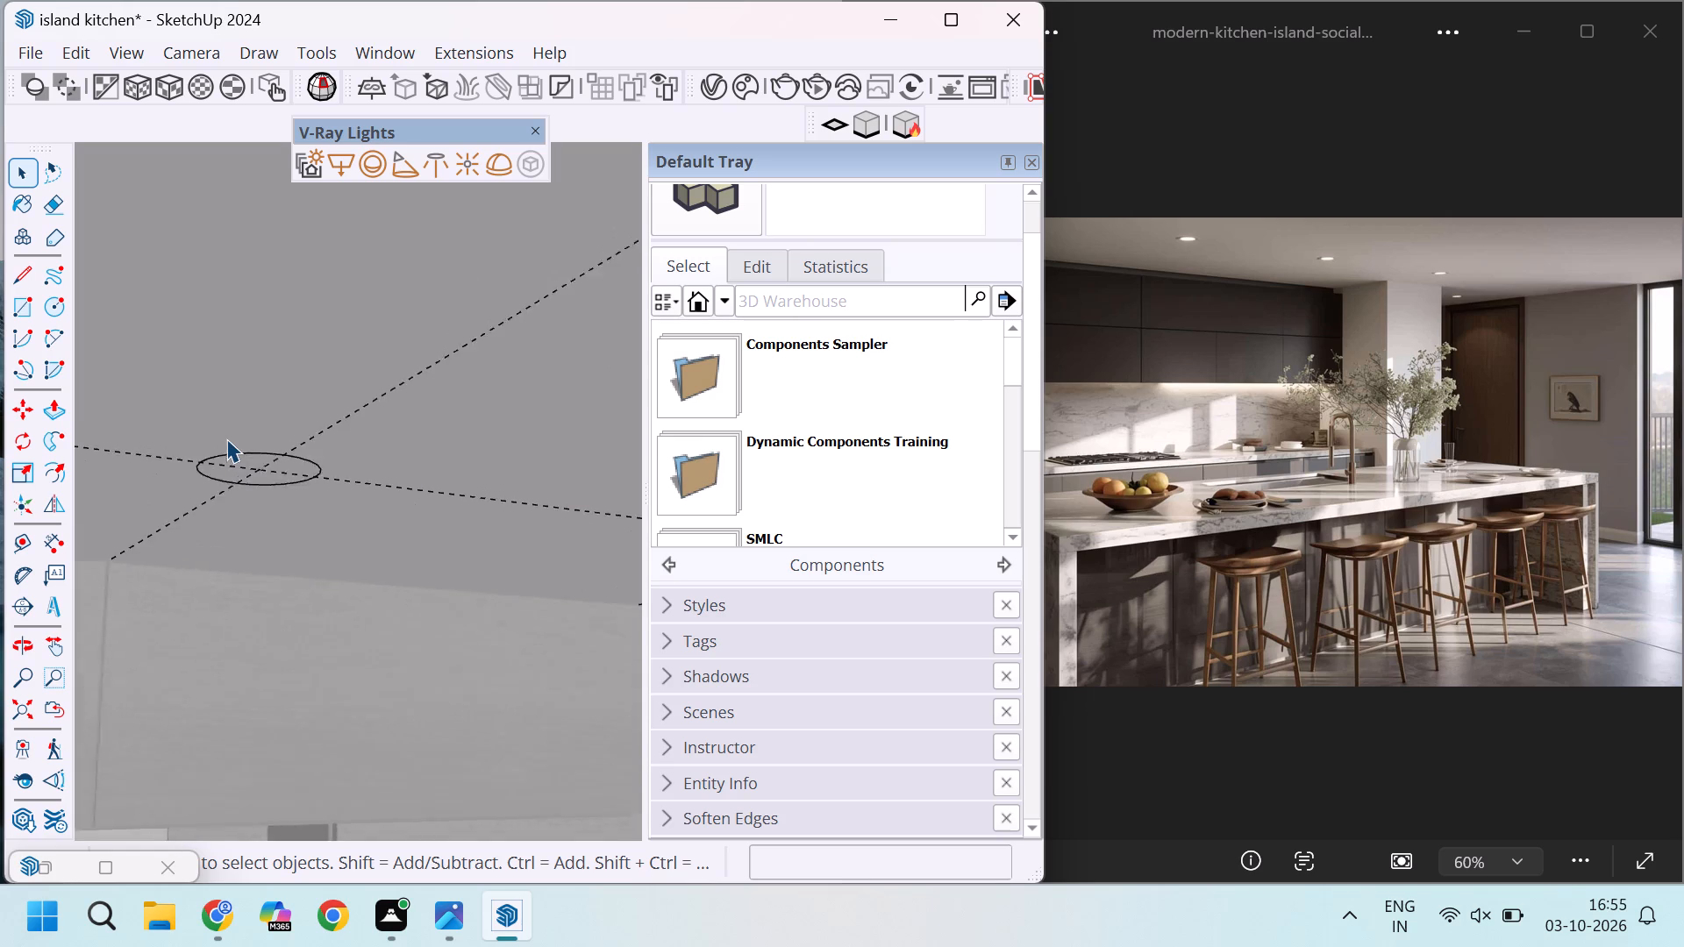
scroll(226, 438, up, 7)
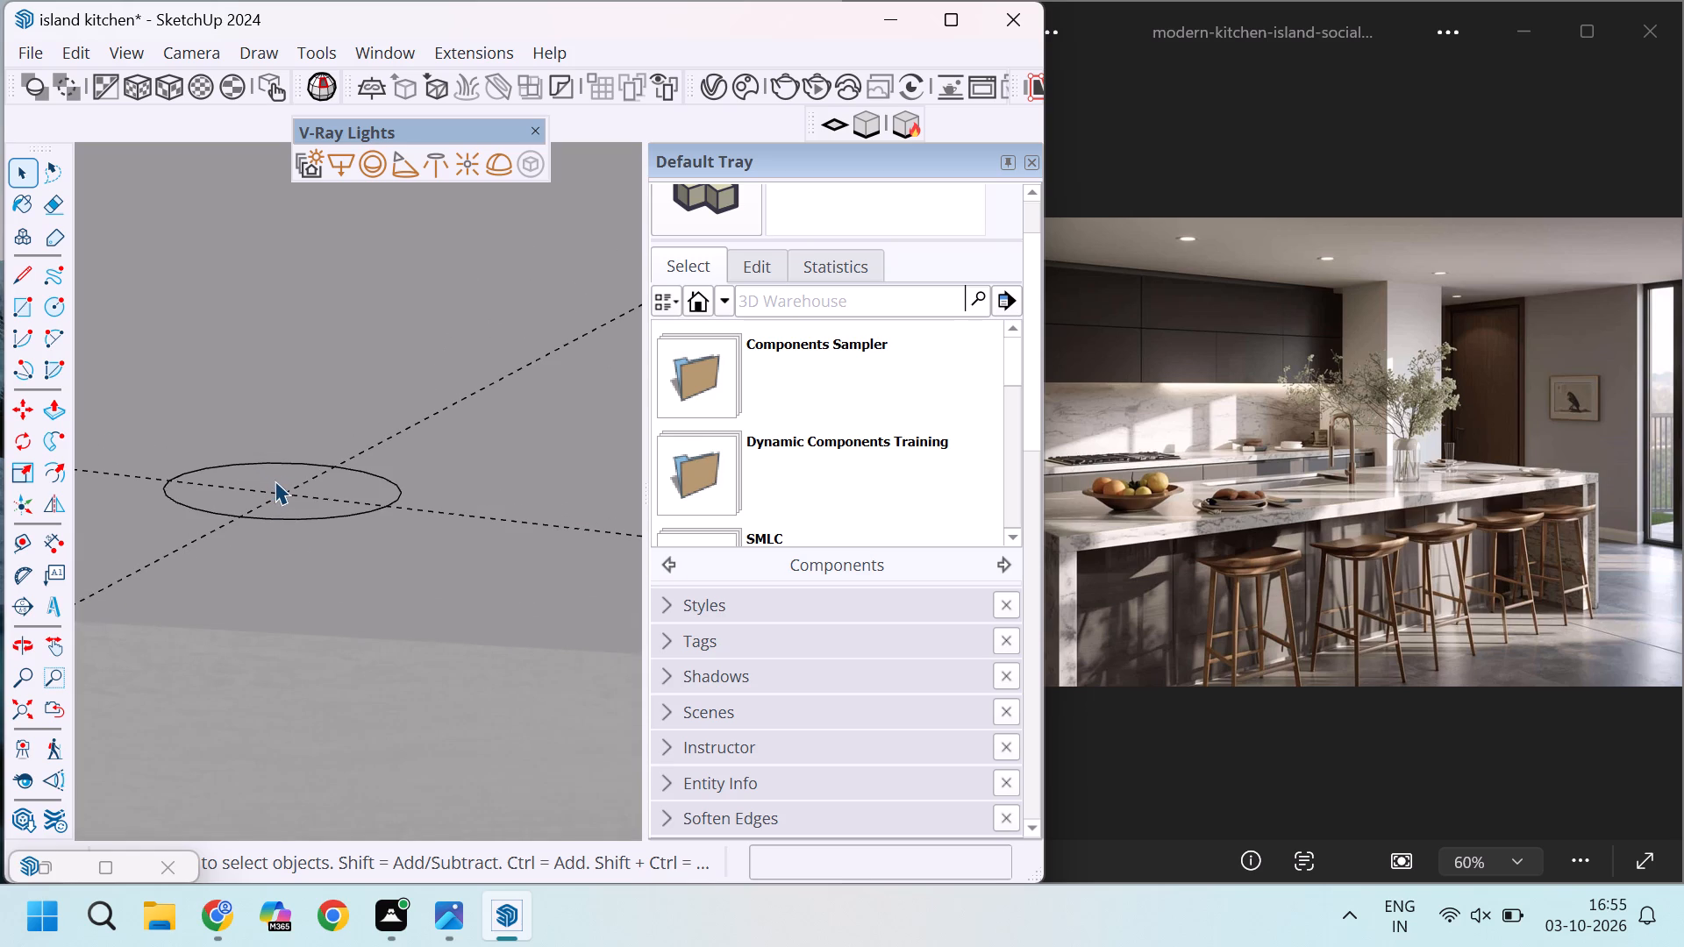
shift+double_click(275, 481)
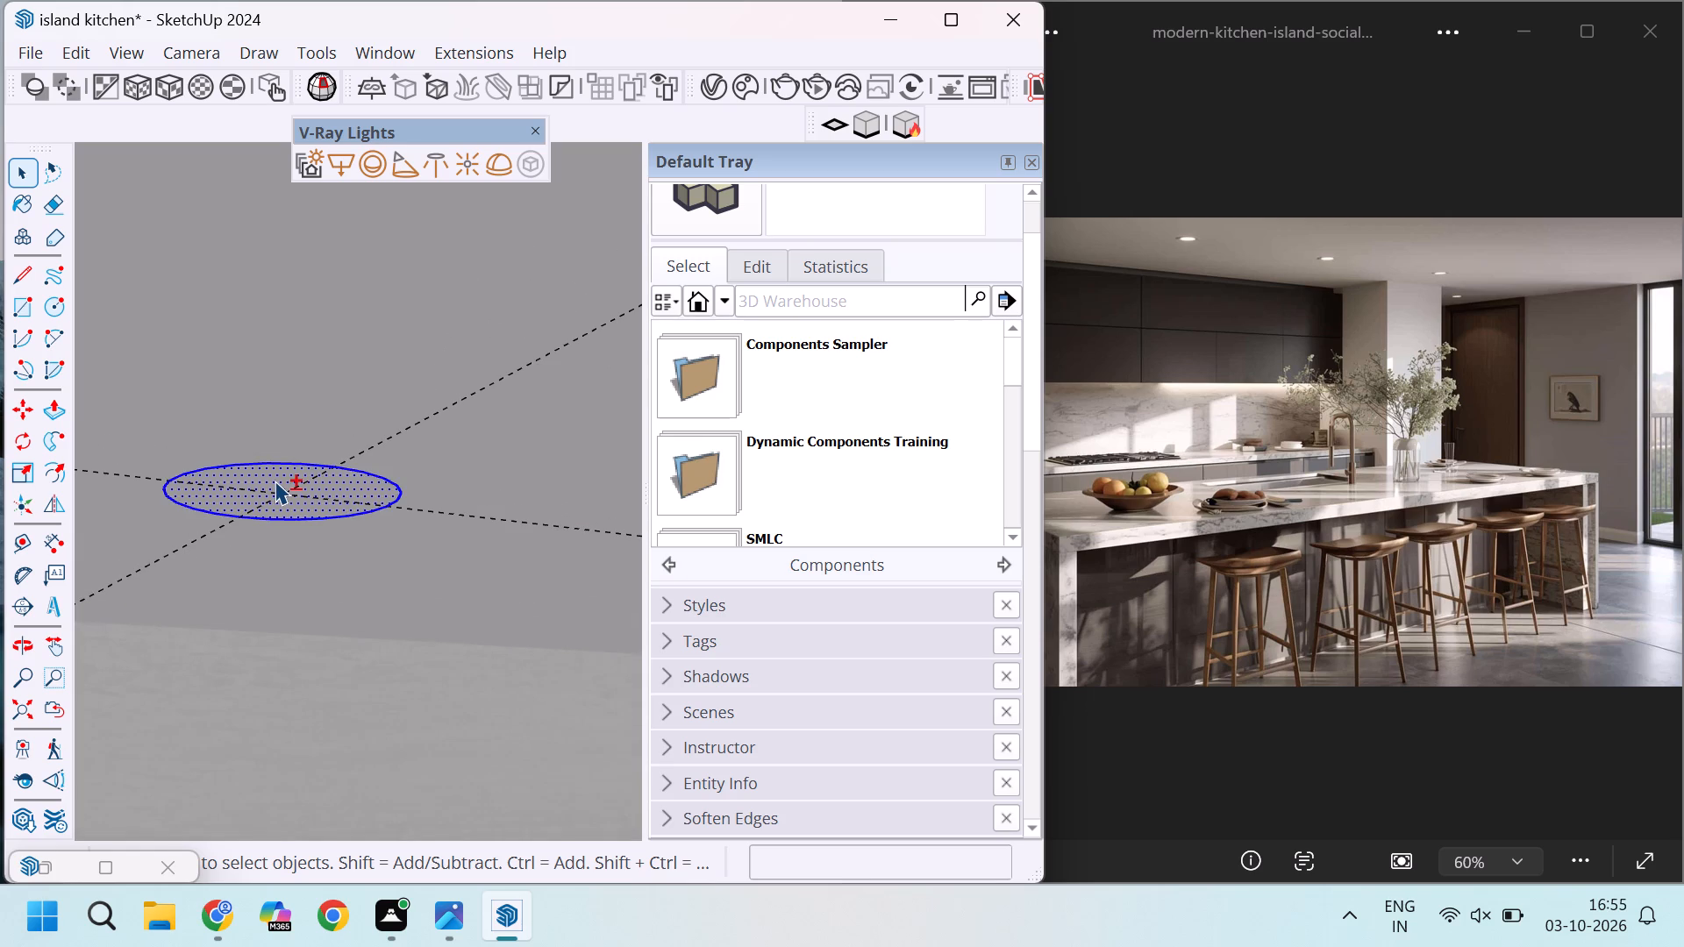
scroll(375, 449, down, 19)
scroll(387, 449, down, 6)
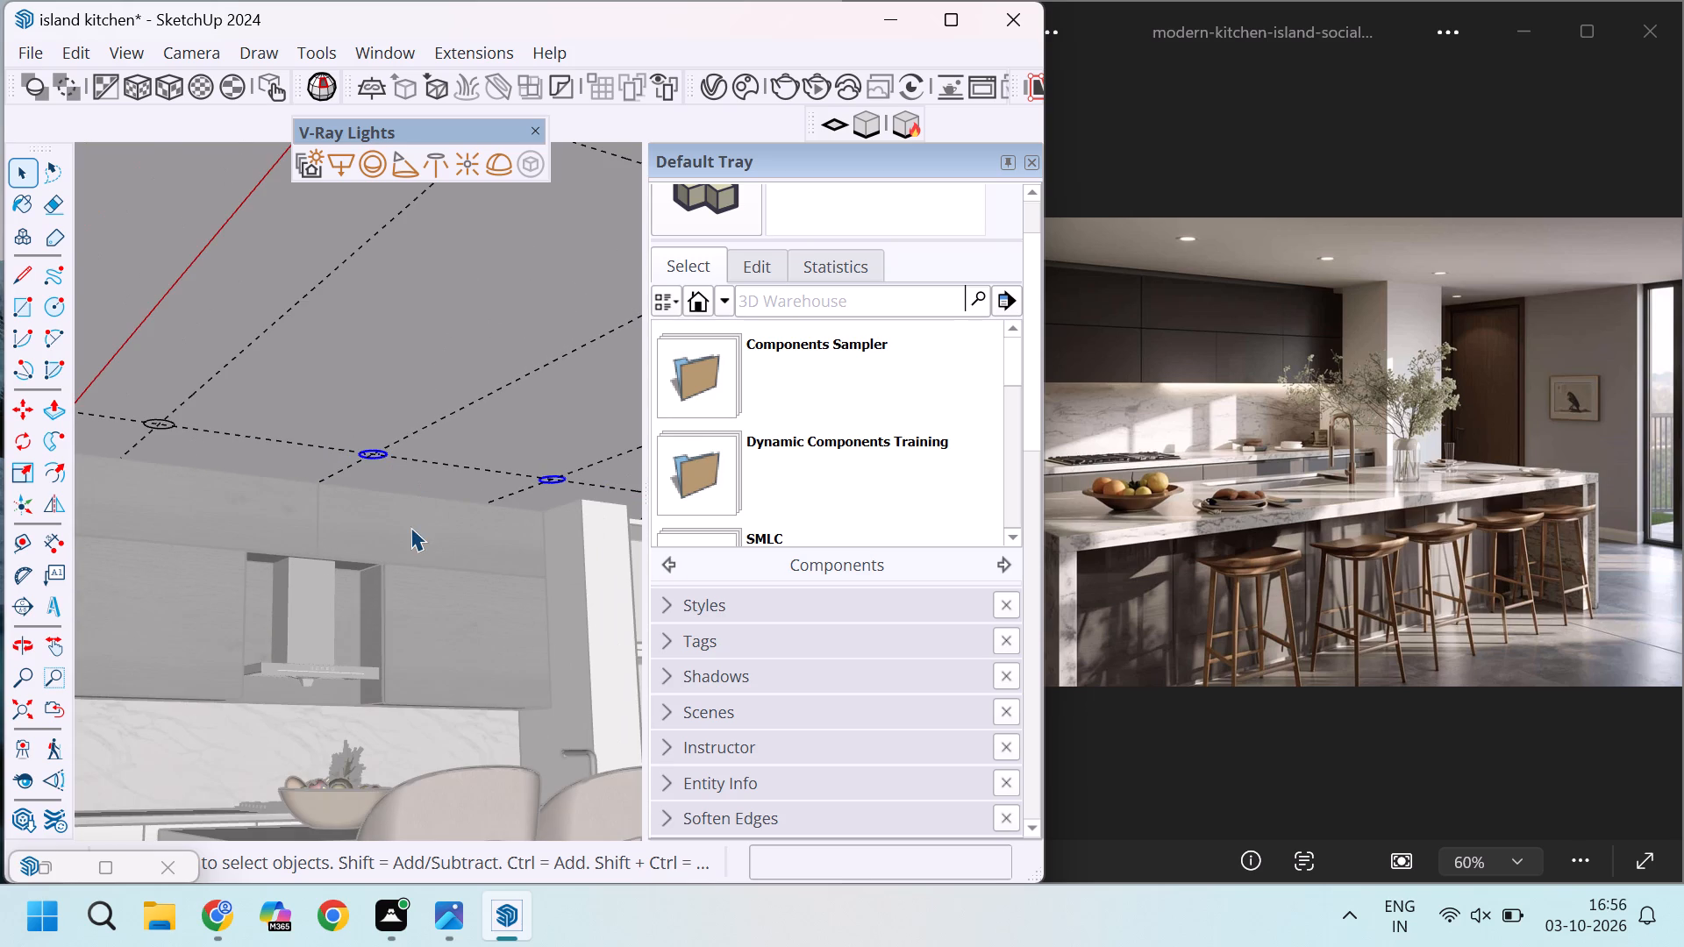
scroll(436, 504, down, 11)
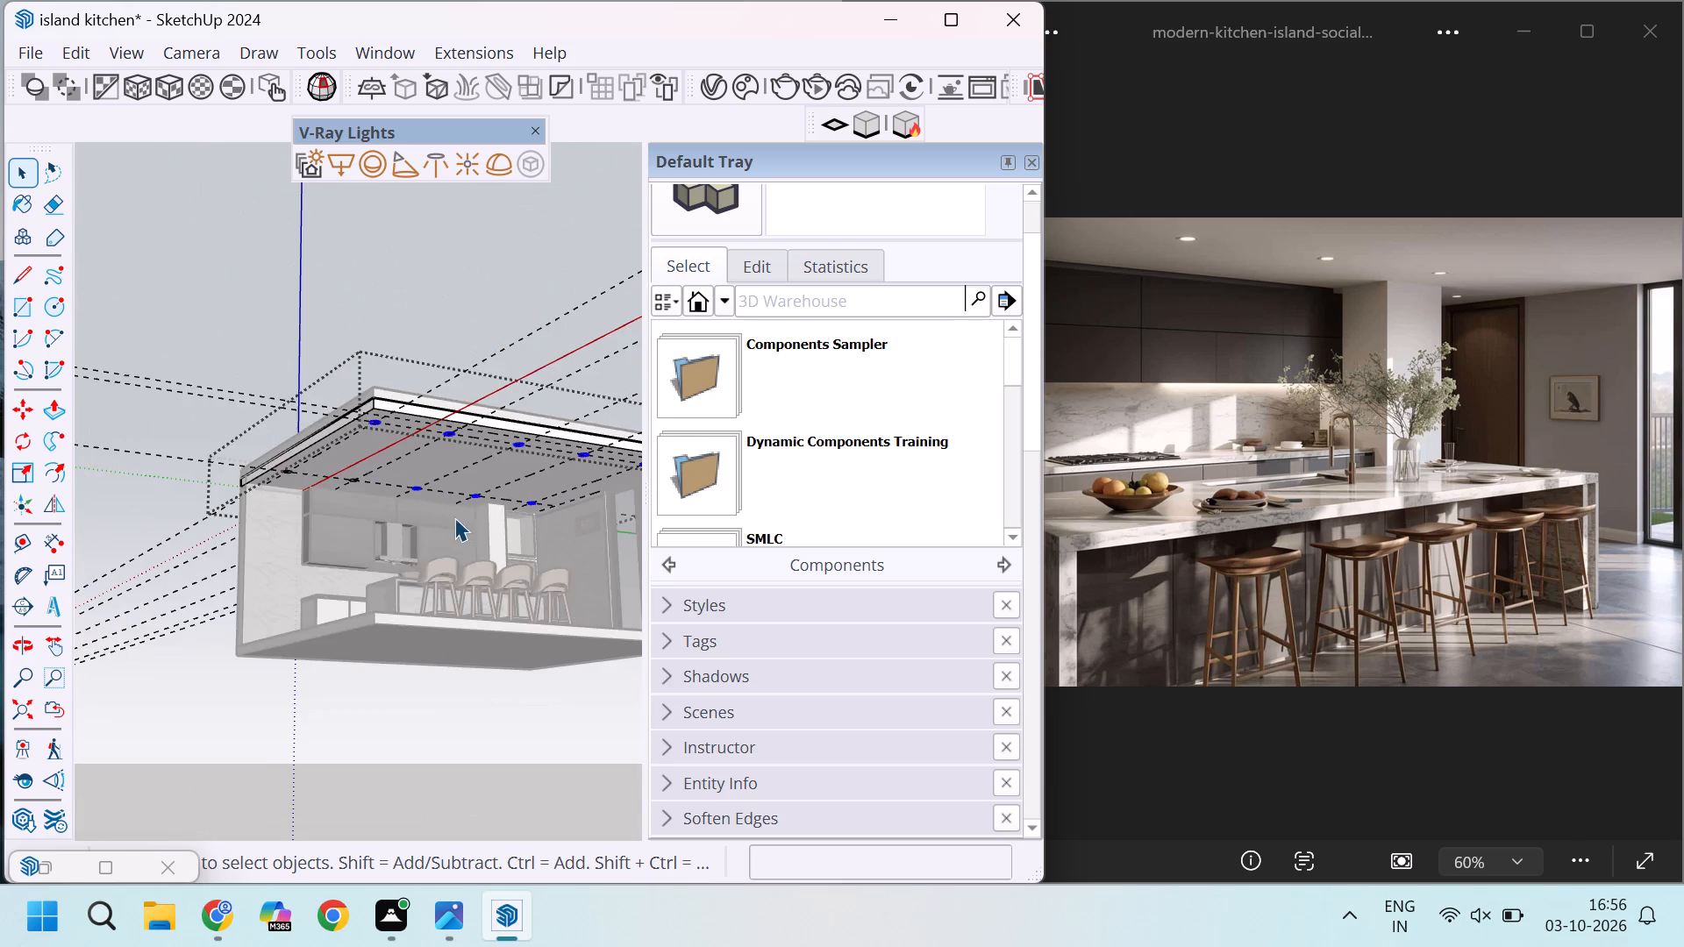
scroll(303, 489, up, 7)
scroll(395, 492, up, 12)
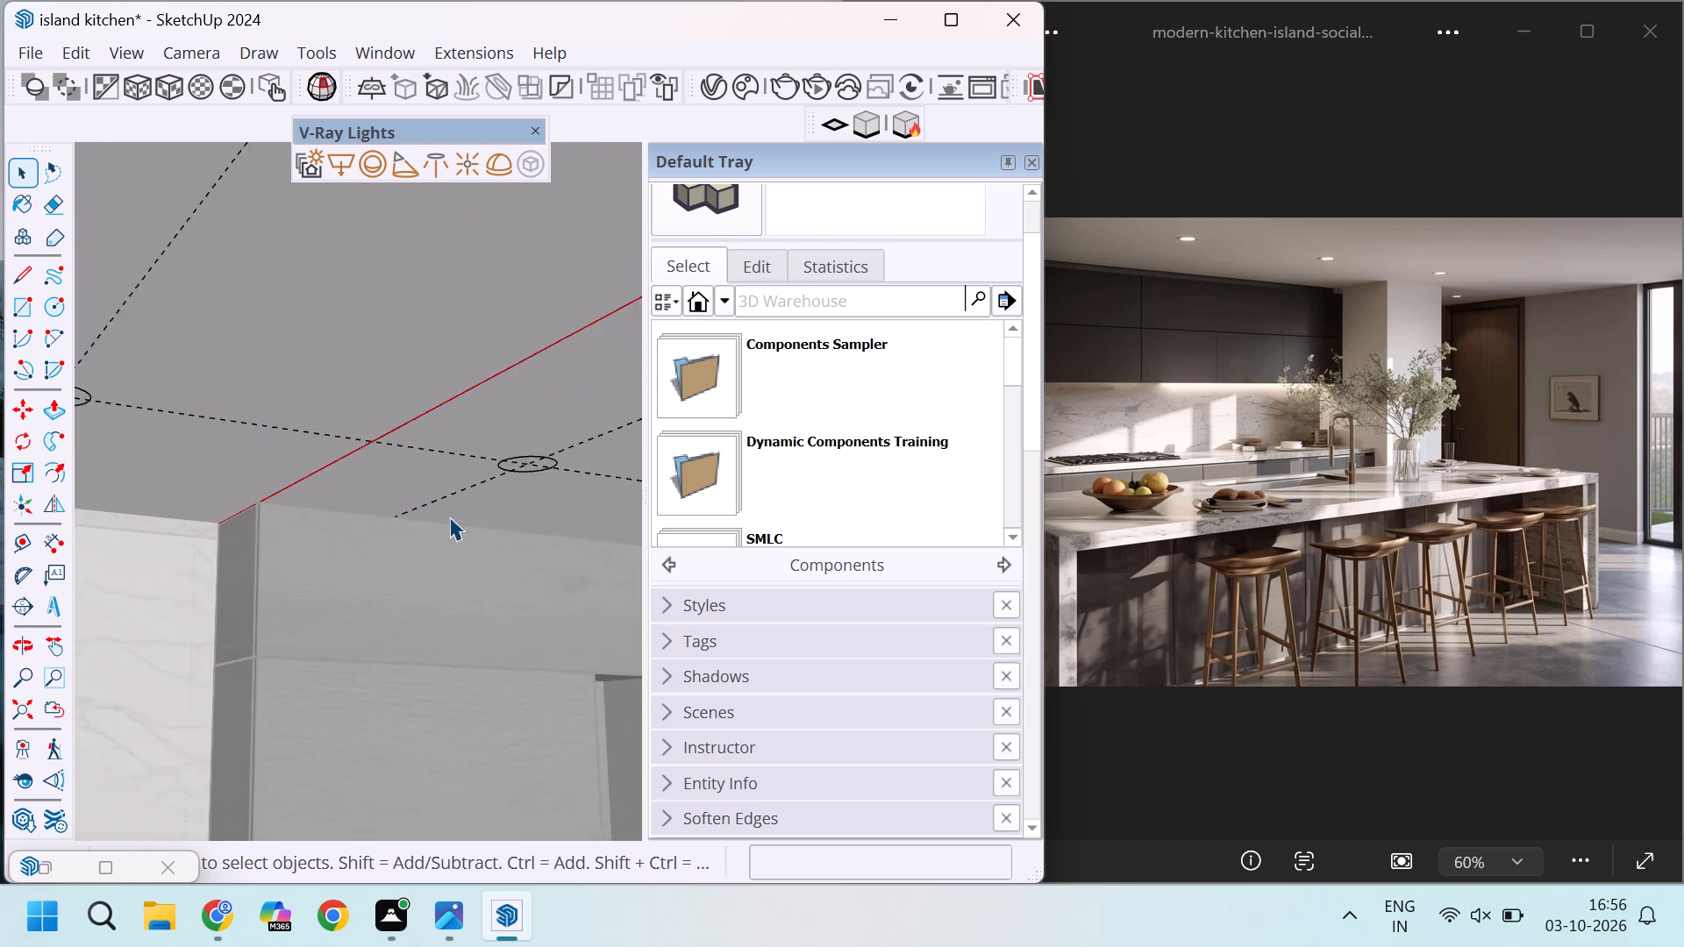
scroll(449, 516, up, 1)
scroll(387, 435, down, 4)
scroll(560, 409, up, 14)
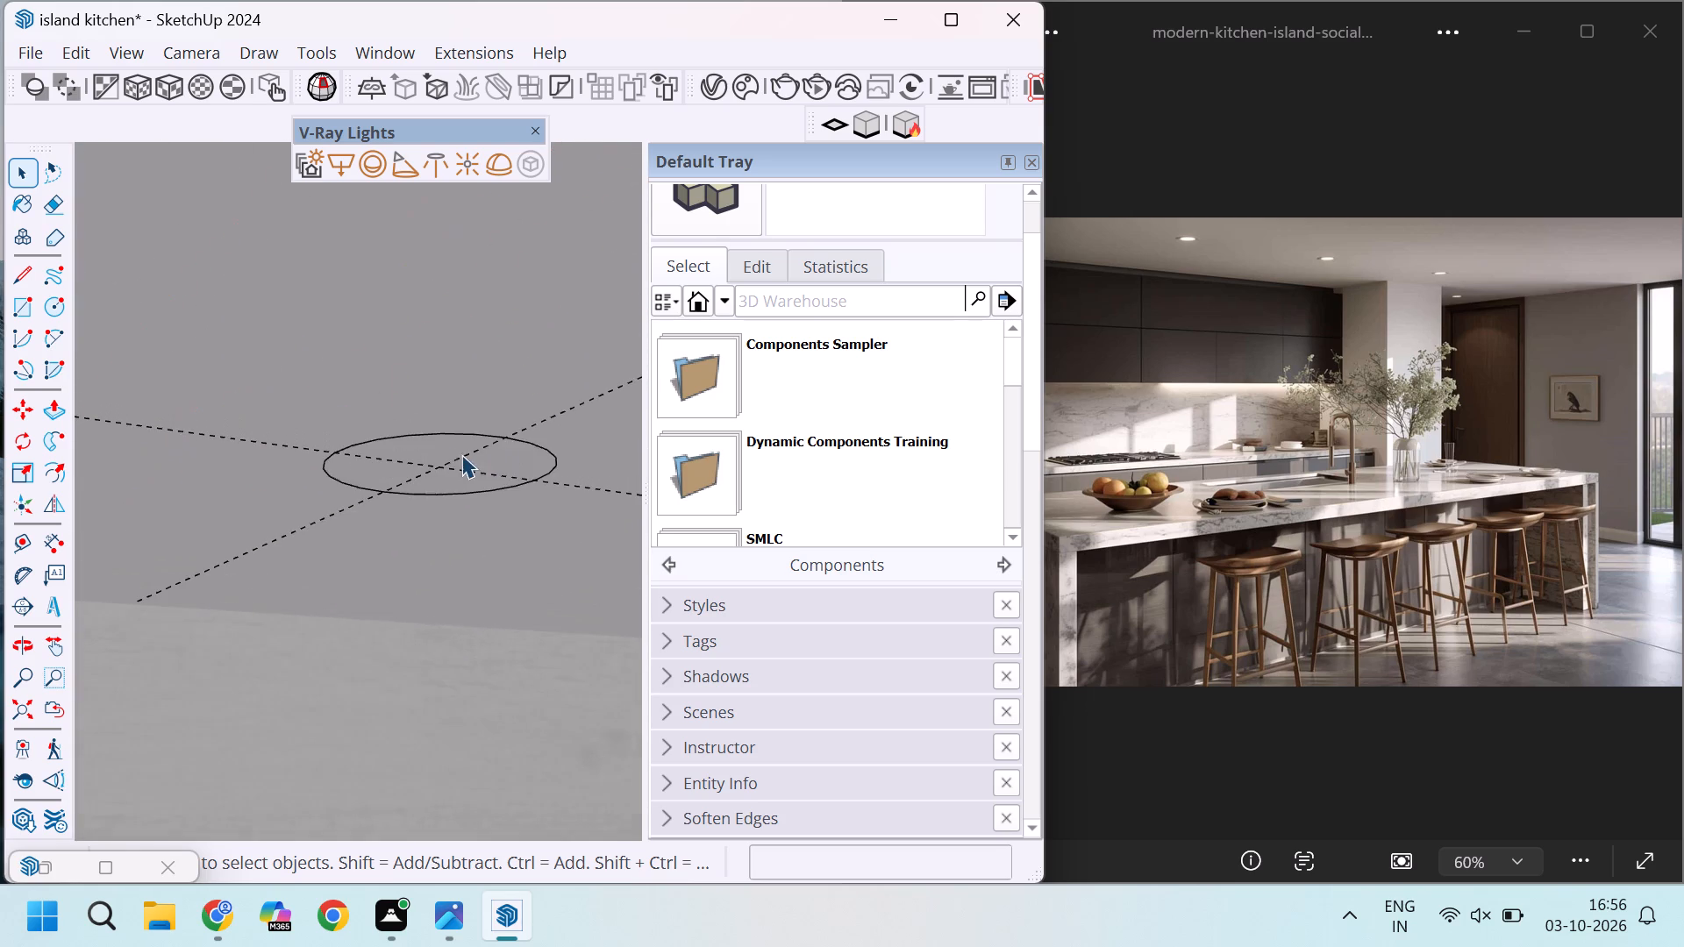
scroll(461, 454, up, 4)
shift+double_click(445, 448)
Add the last cabinet-side ceiling-light circle, beside the marble wall, to the selection.
scroll(445, 448, down, 9)
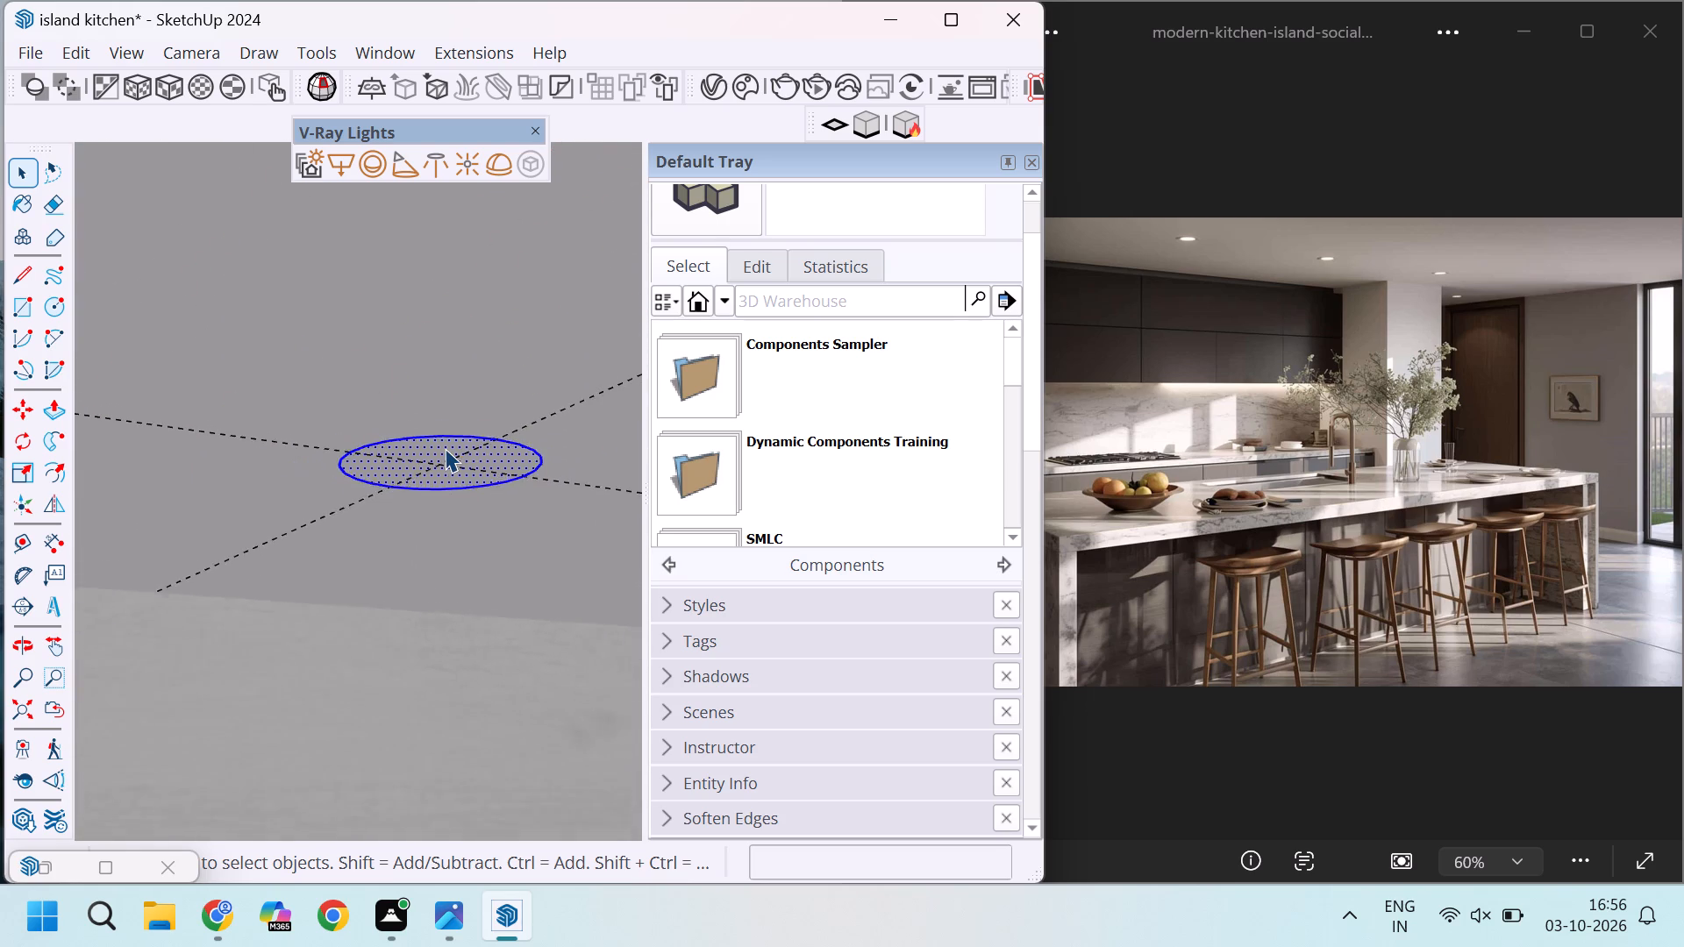
scroll(445, 448, down, 9)
scroll(445, 448, down, 13)
scroll(414, 442, up, 1)
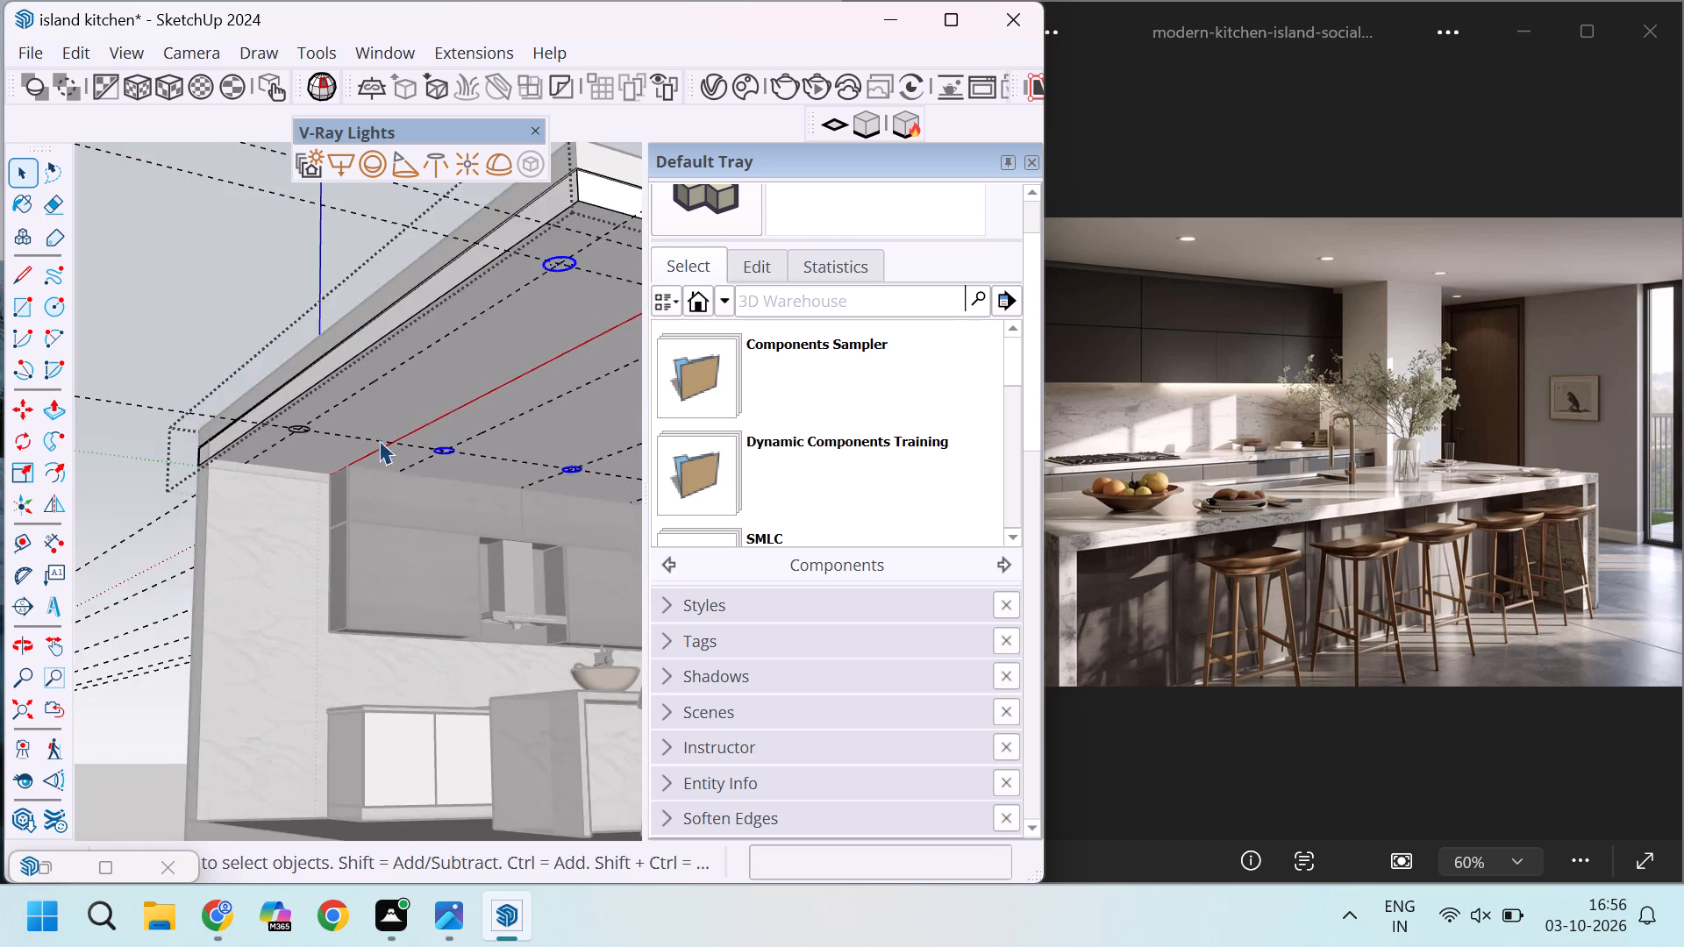
scroll(379, 440, up, 2)
scroll(157, 420, up, 18)
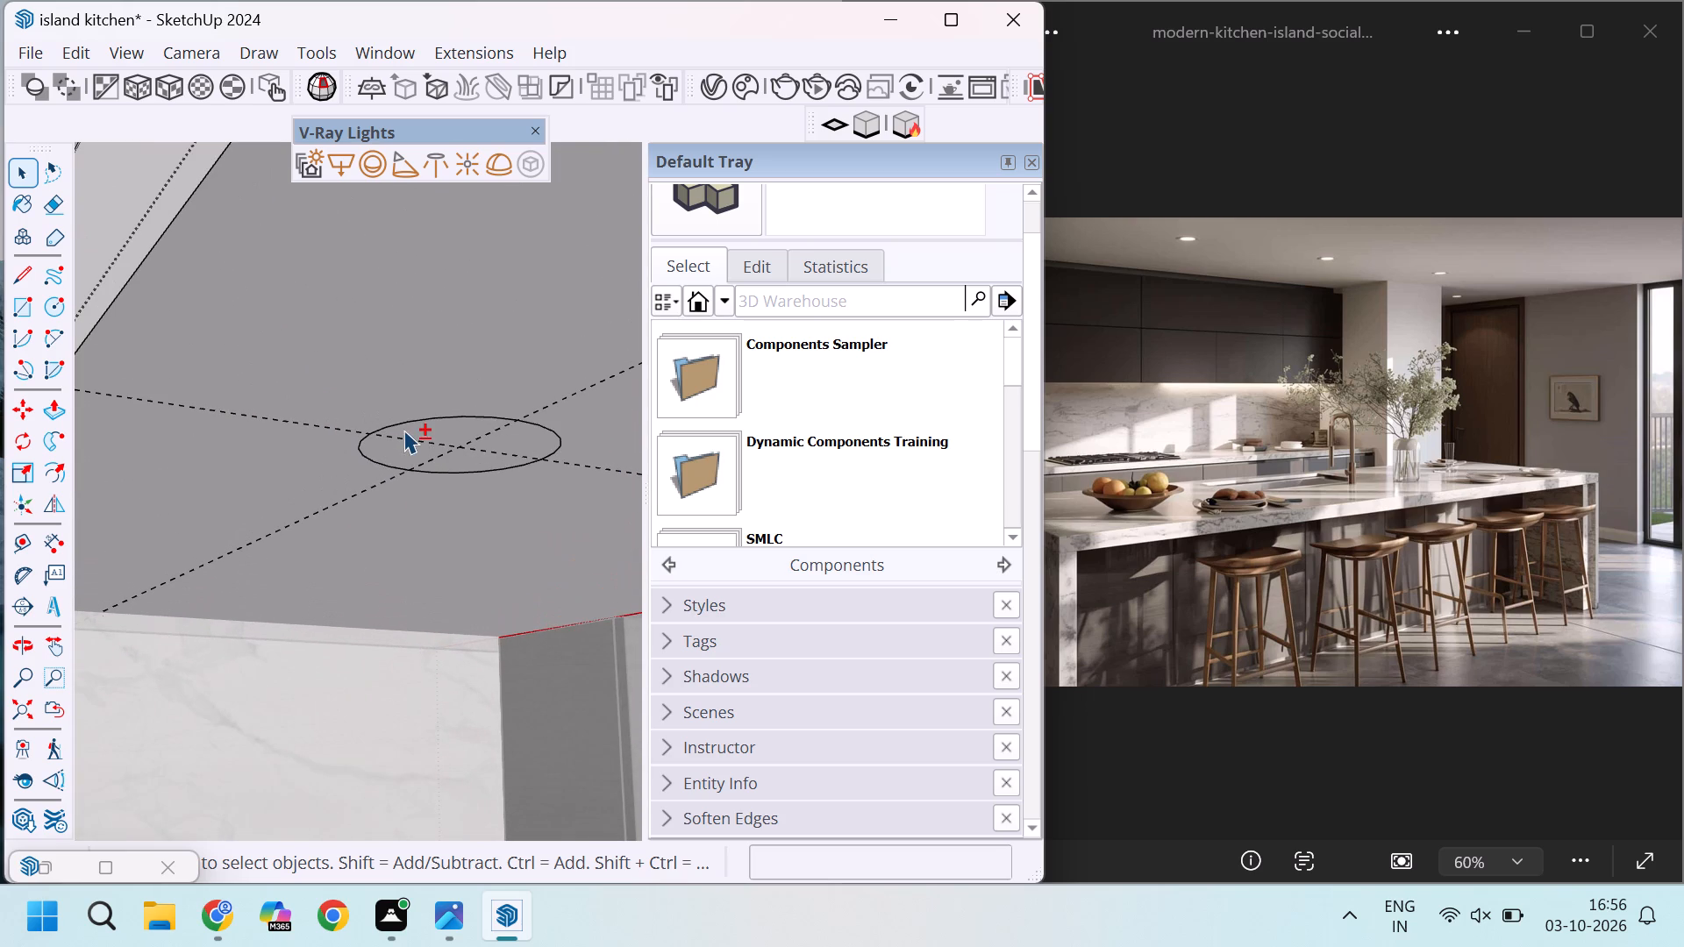
shift+double_click(403, 430)
scroll(356, 449, down, 20)
scroll(356, 449, down, 6)
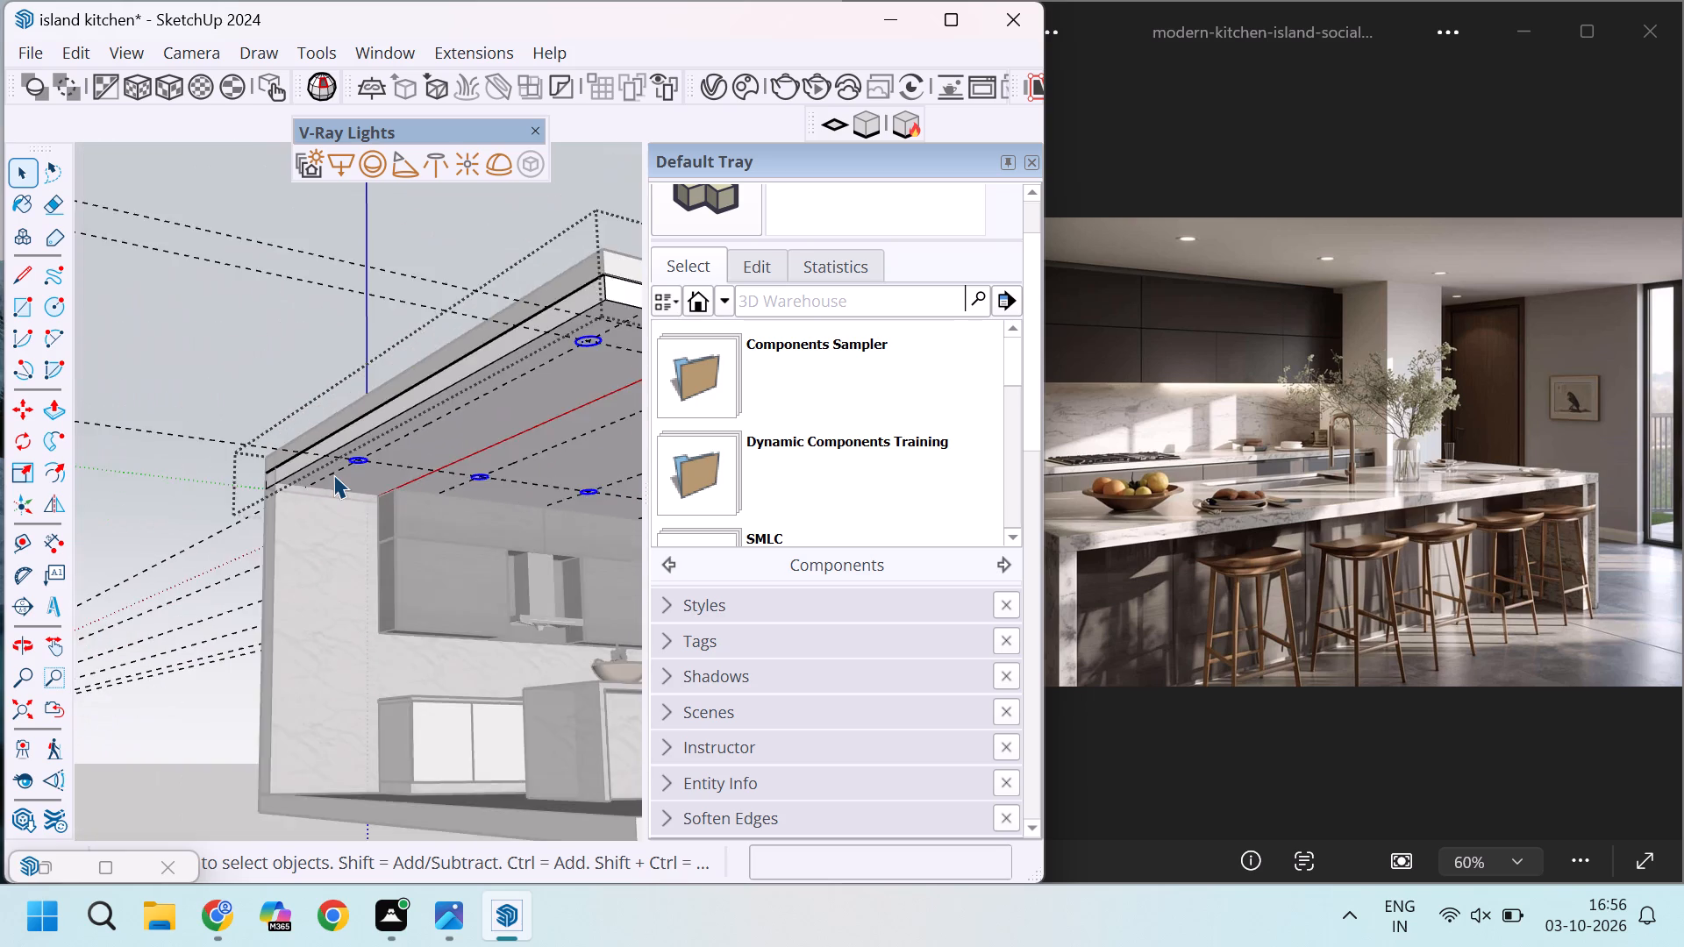
scroll(333, 474, down, 6)
Copy the selected ceiling-light circles to the clipboard.
key(ctrl+c)
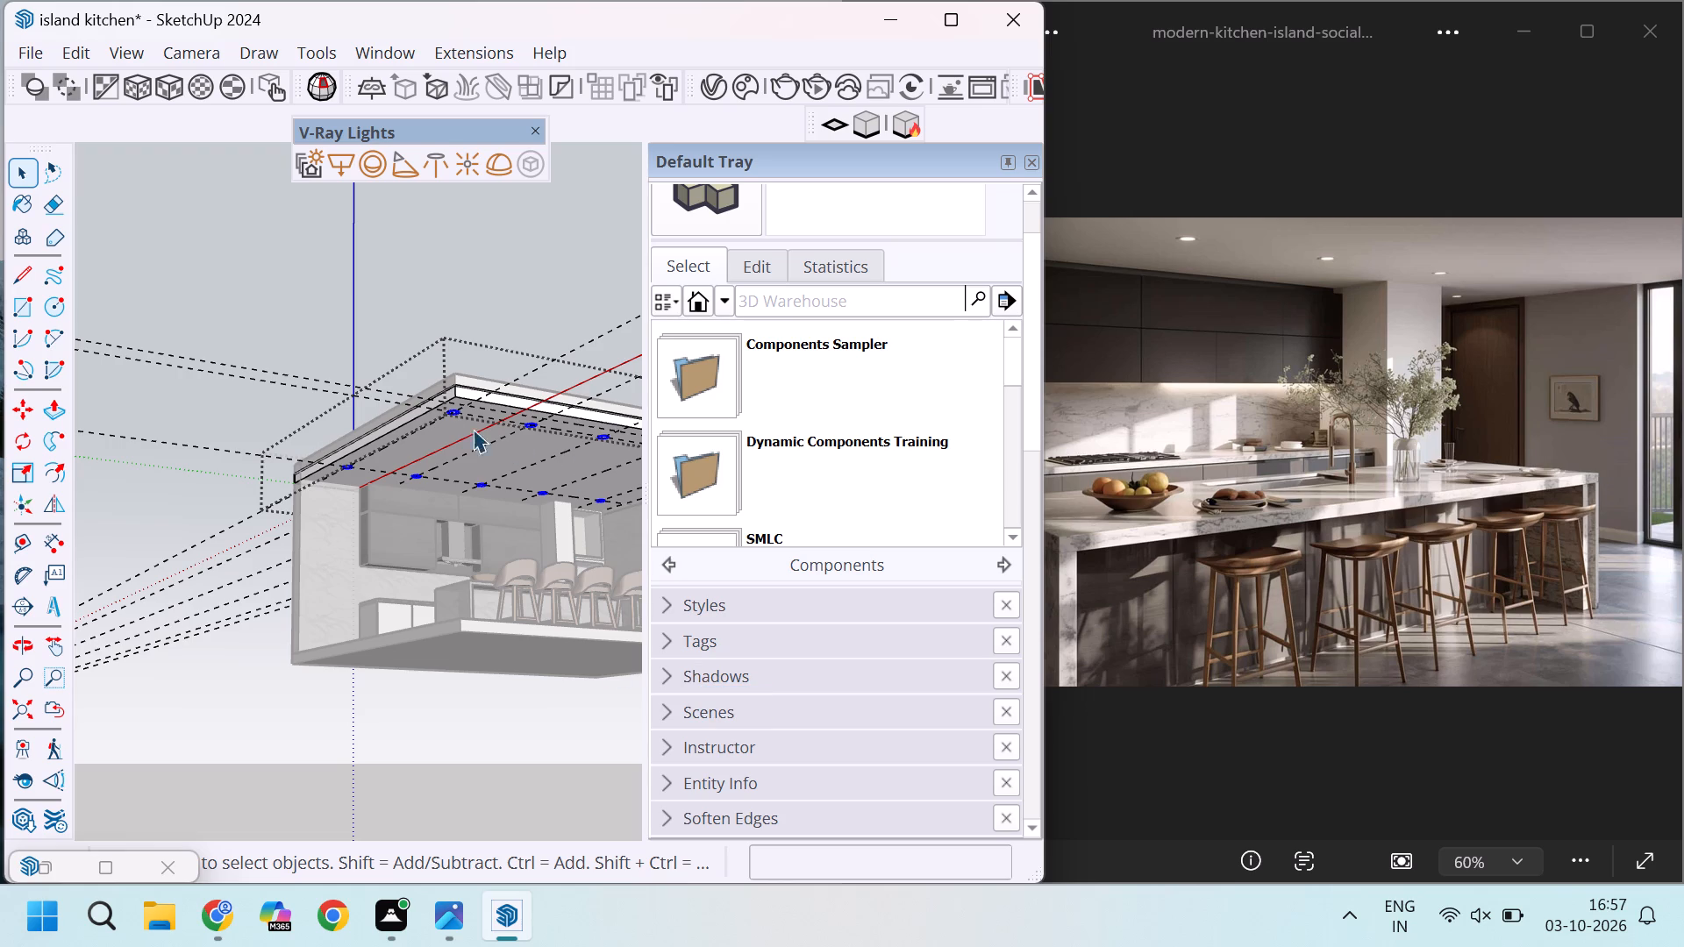
scroll(442, 397, up, 10)
scroll(489, 443, up, 15)
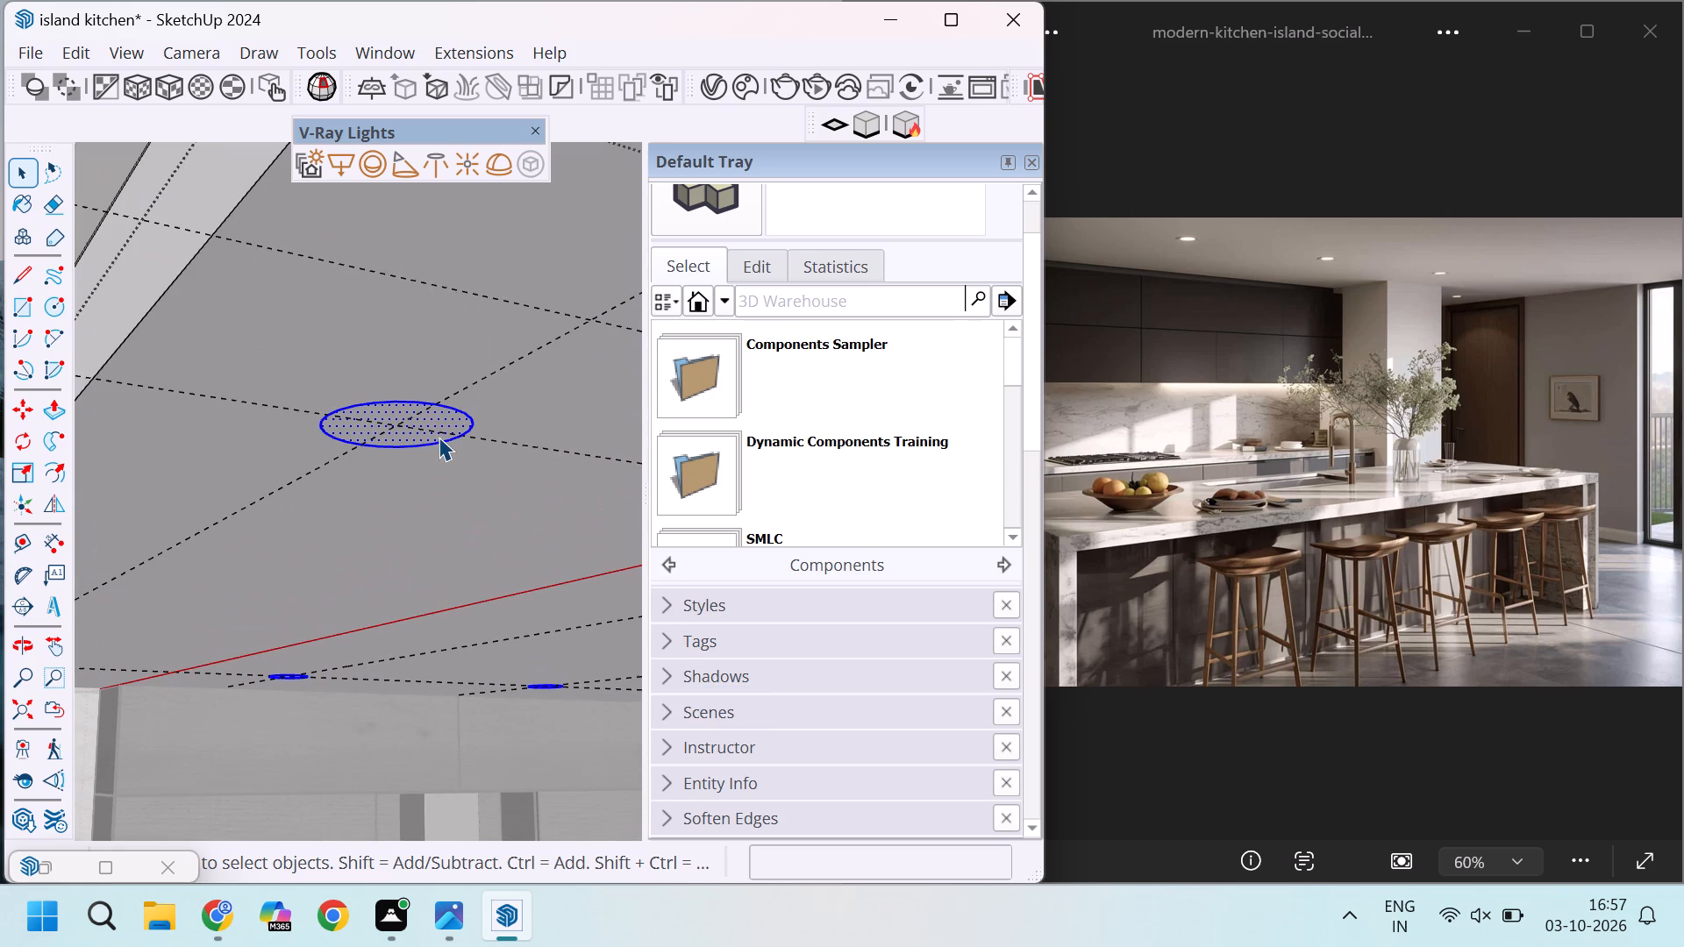
key(ctrl+c)
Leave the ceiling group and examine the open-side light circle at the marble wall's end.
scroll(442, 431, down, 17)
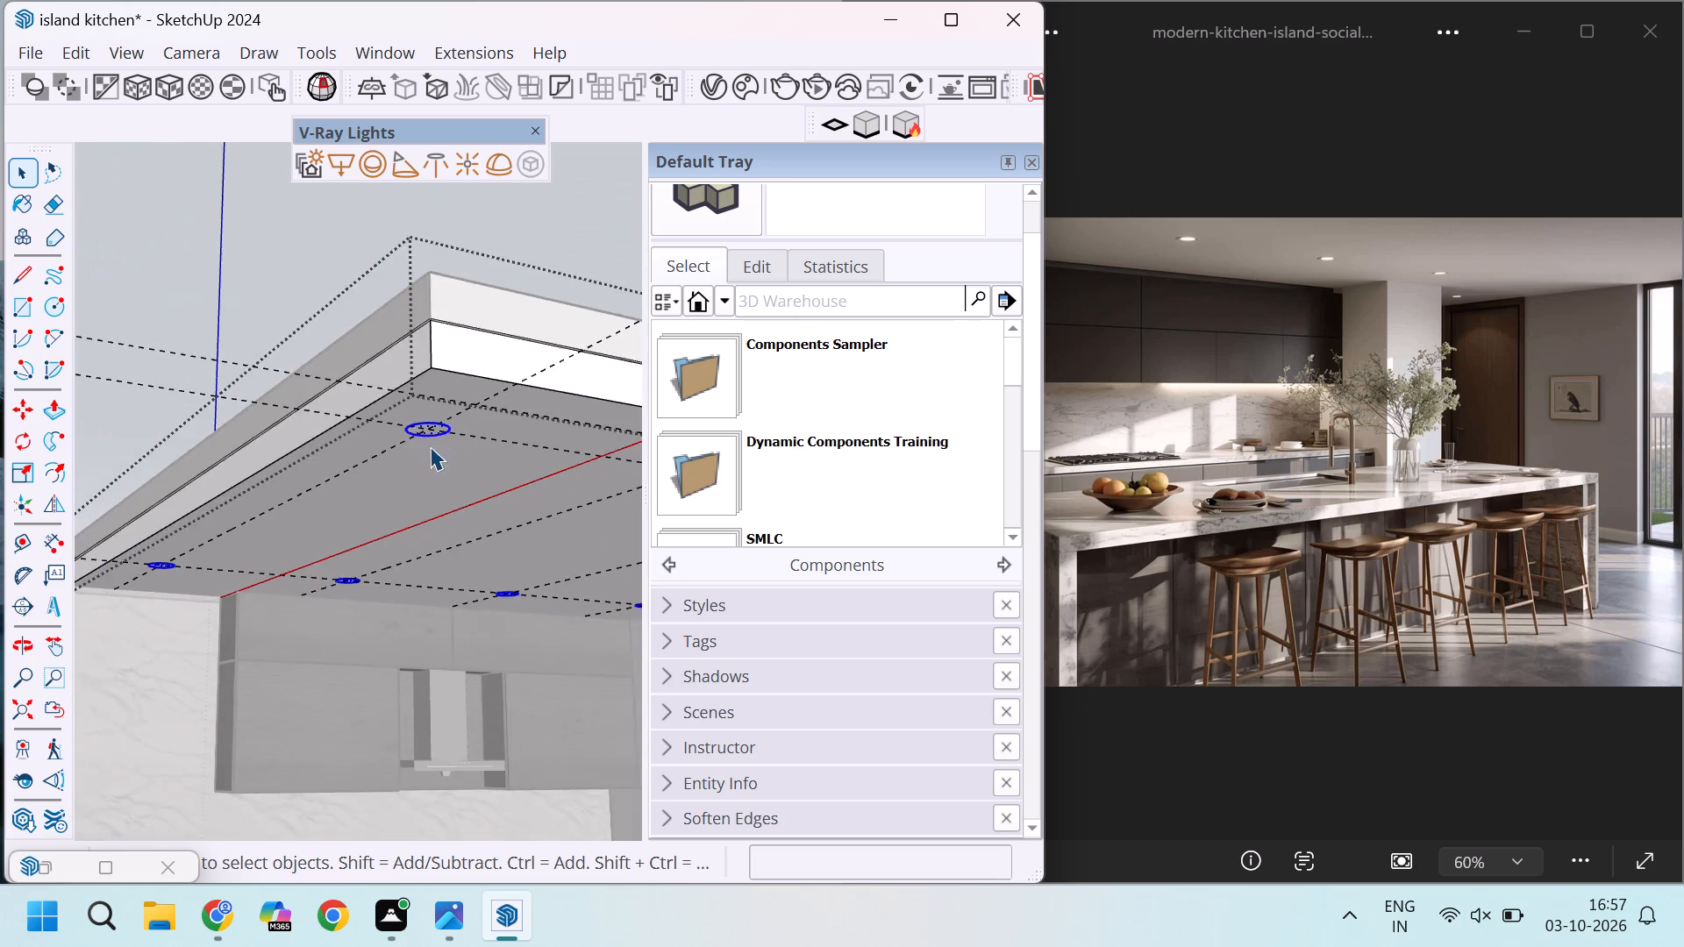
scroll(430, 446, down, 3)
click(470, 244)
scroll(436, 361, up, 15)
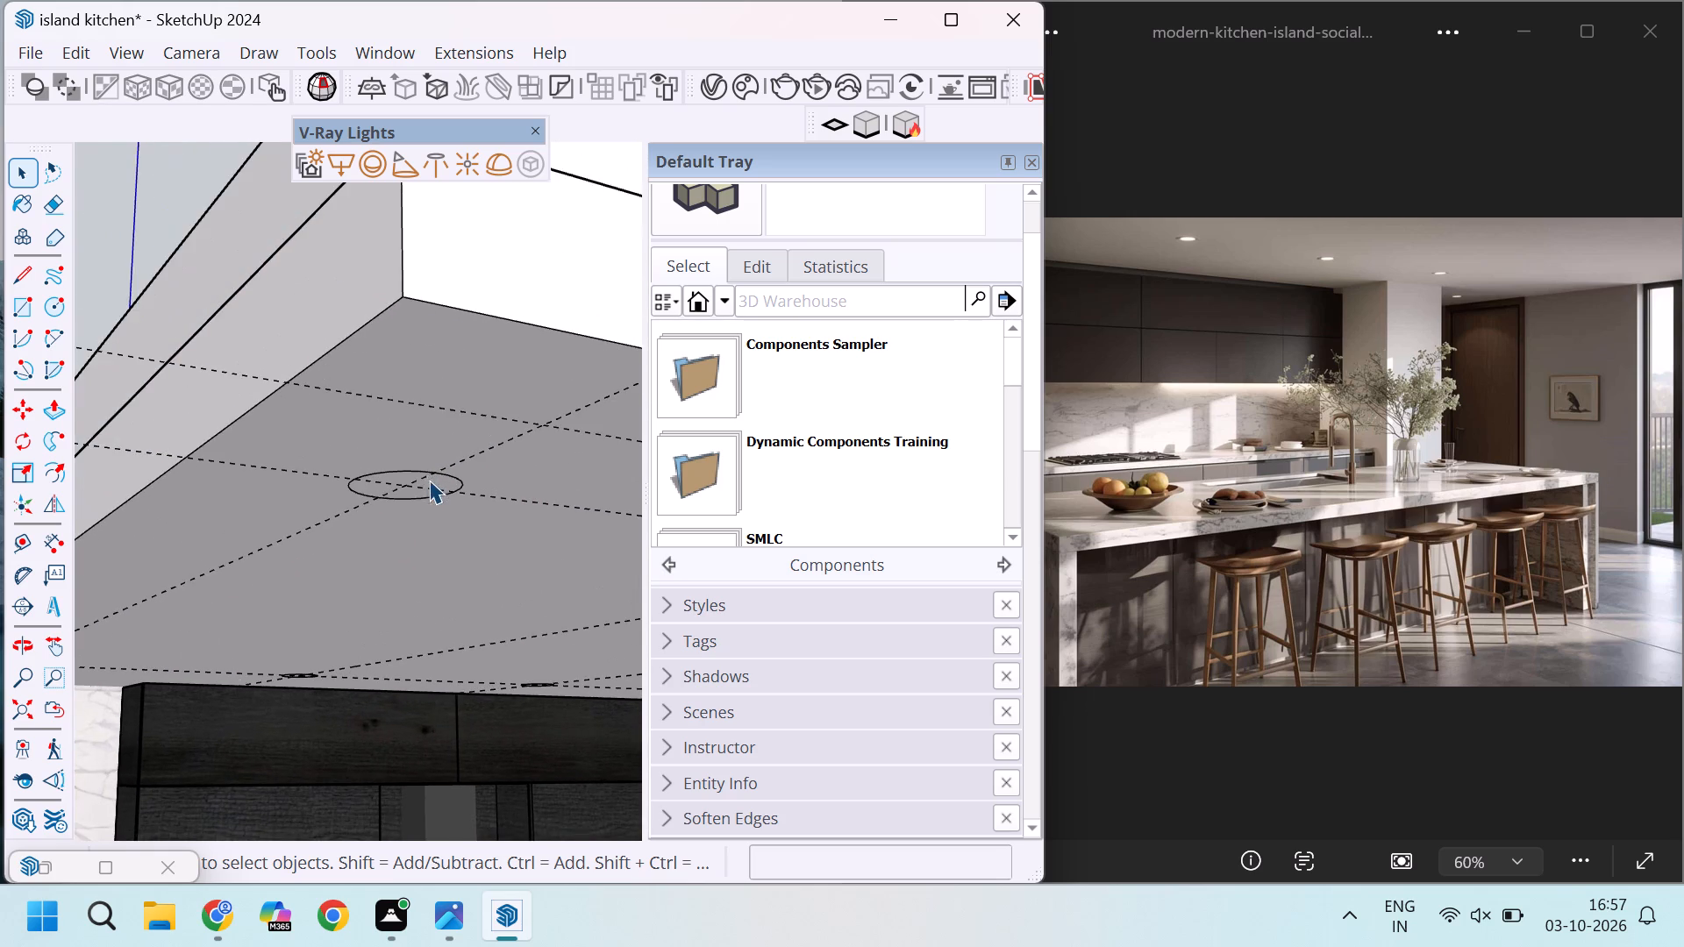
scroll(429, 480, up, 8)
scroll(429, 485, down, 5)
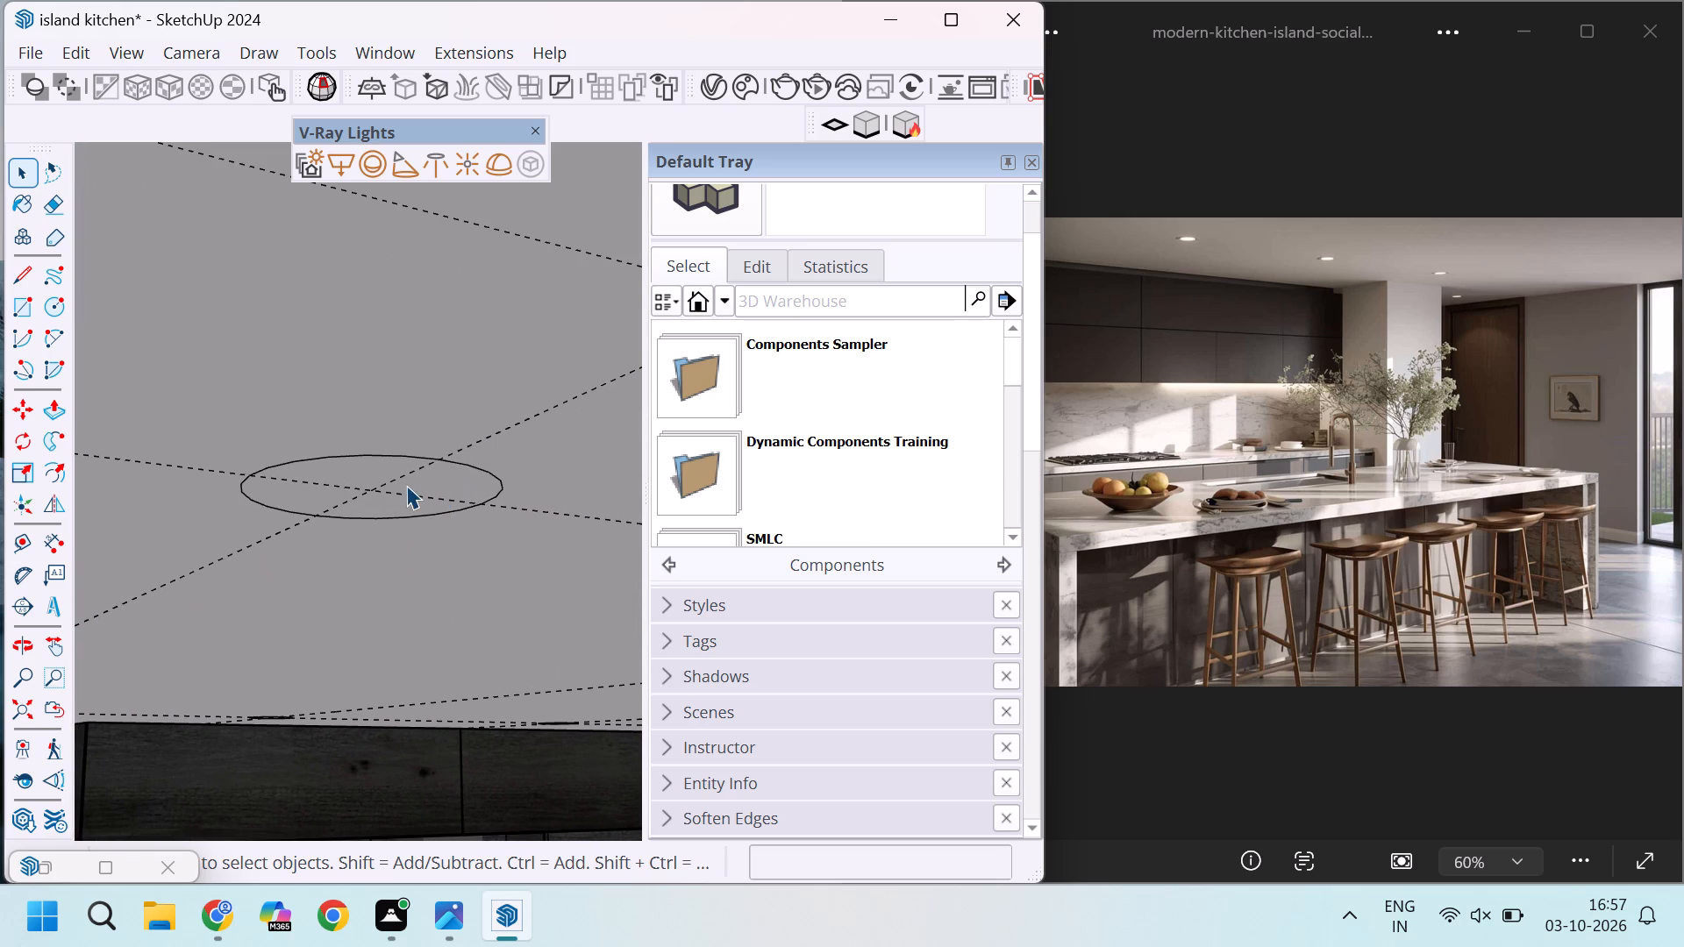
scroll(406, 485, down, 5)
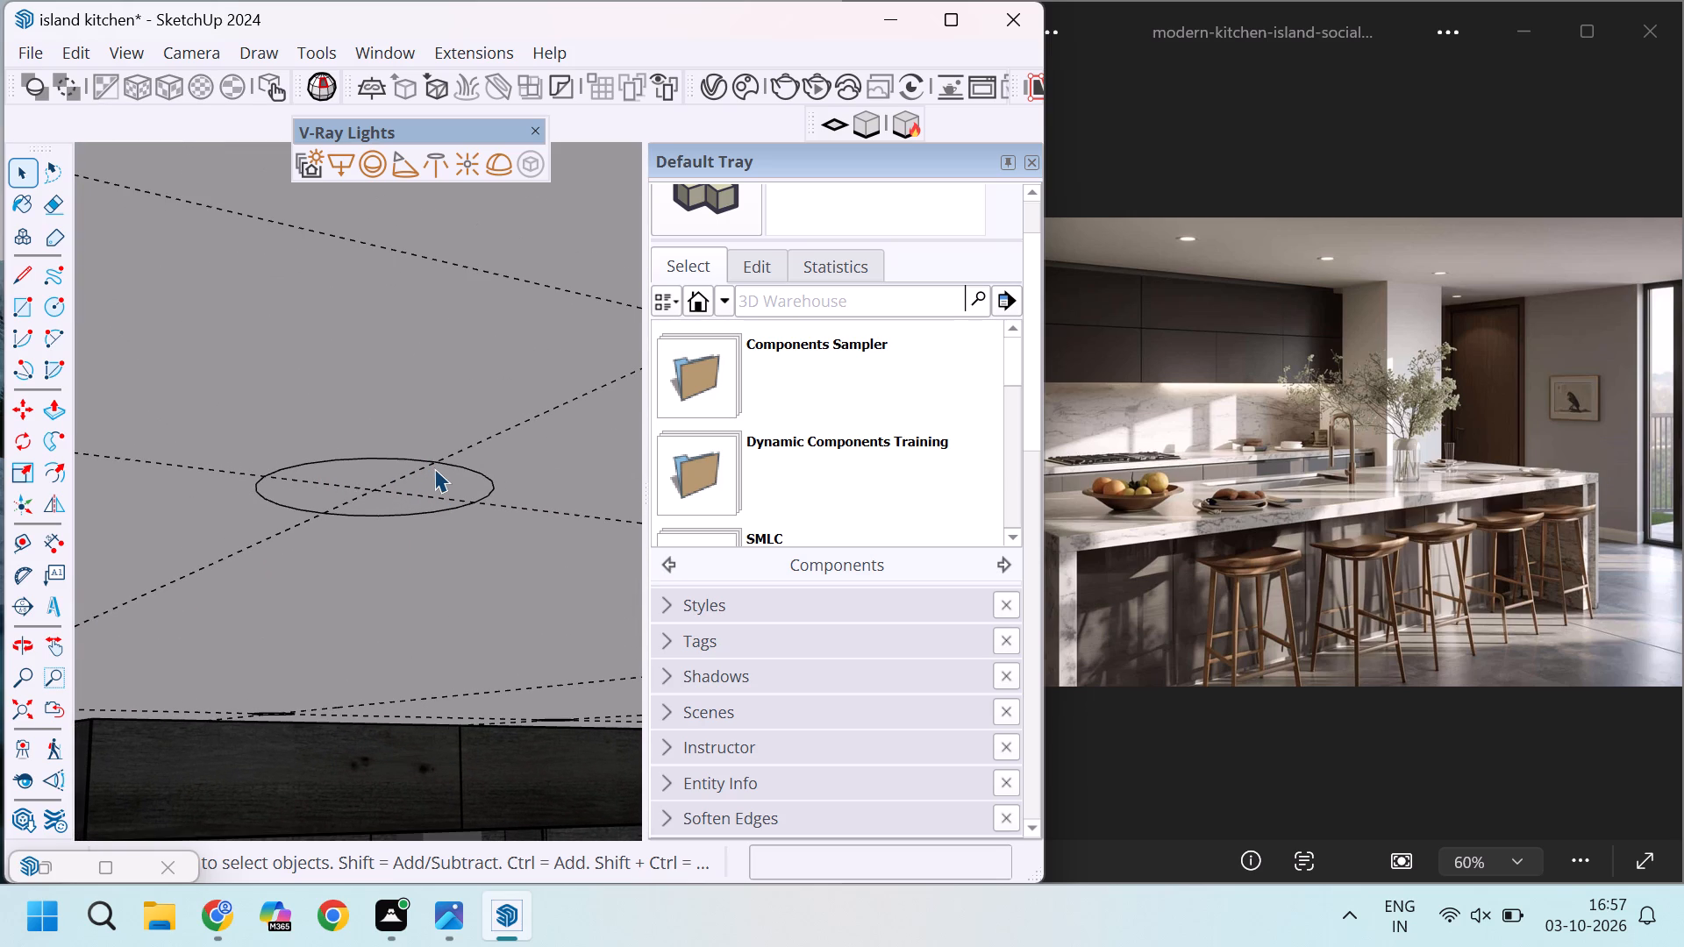
Open the ceiling group for editing and push the open-side light circle at the marble wall's end 6" into the slab.
double_click(460, 374)
scroll(389, 545, down, 12)
scroll(371, 527, up, 4)
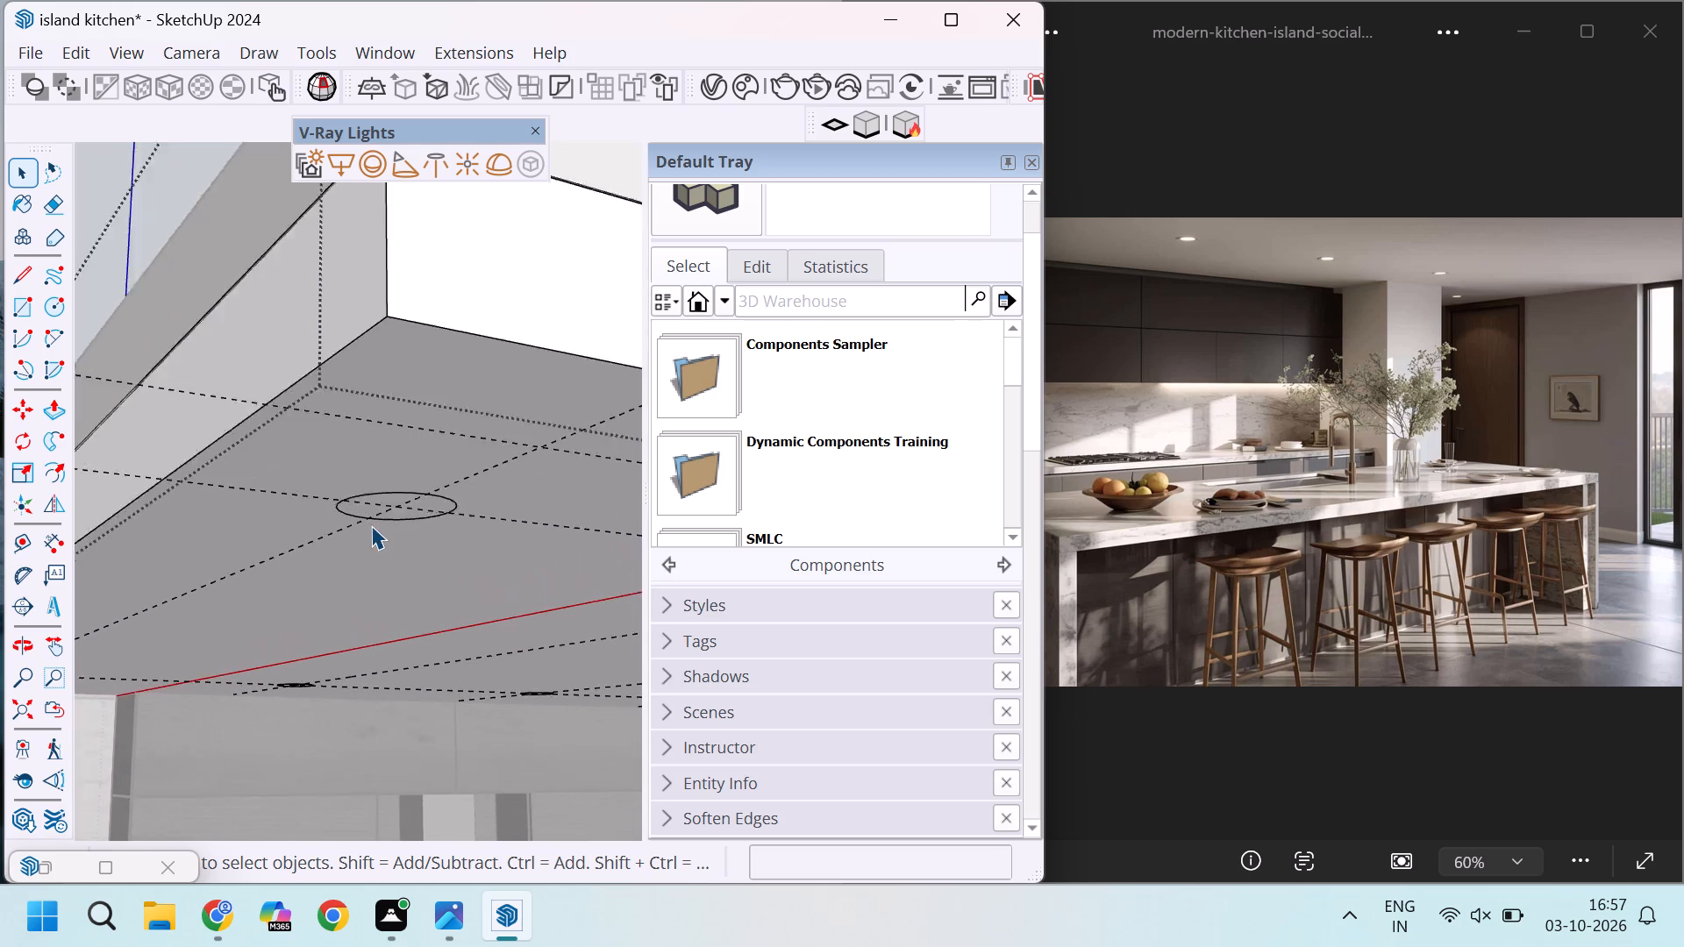
scroll(371, 525, up, 6)
key(p)
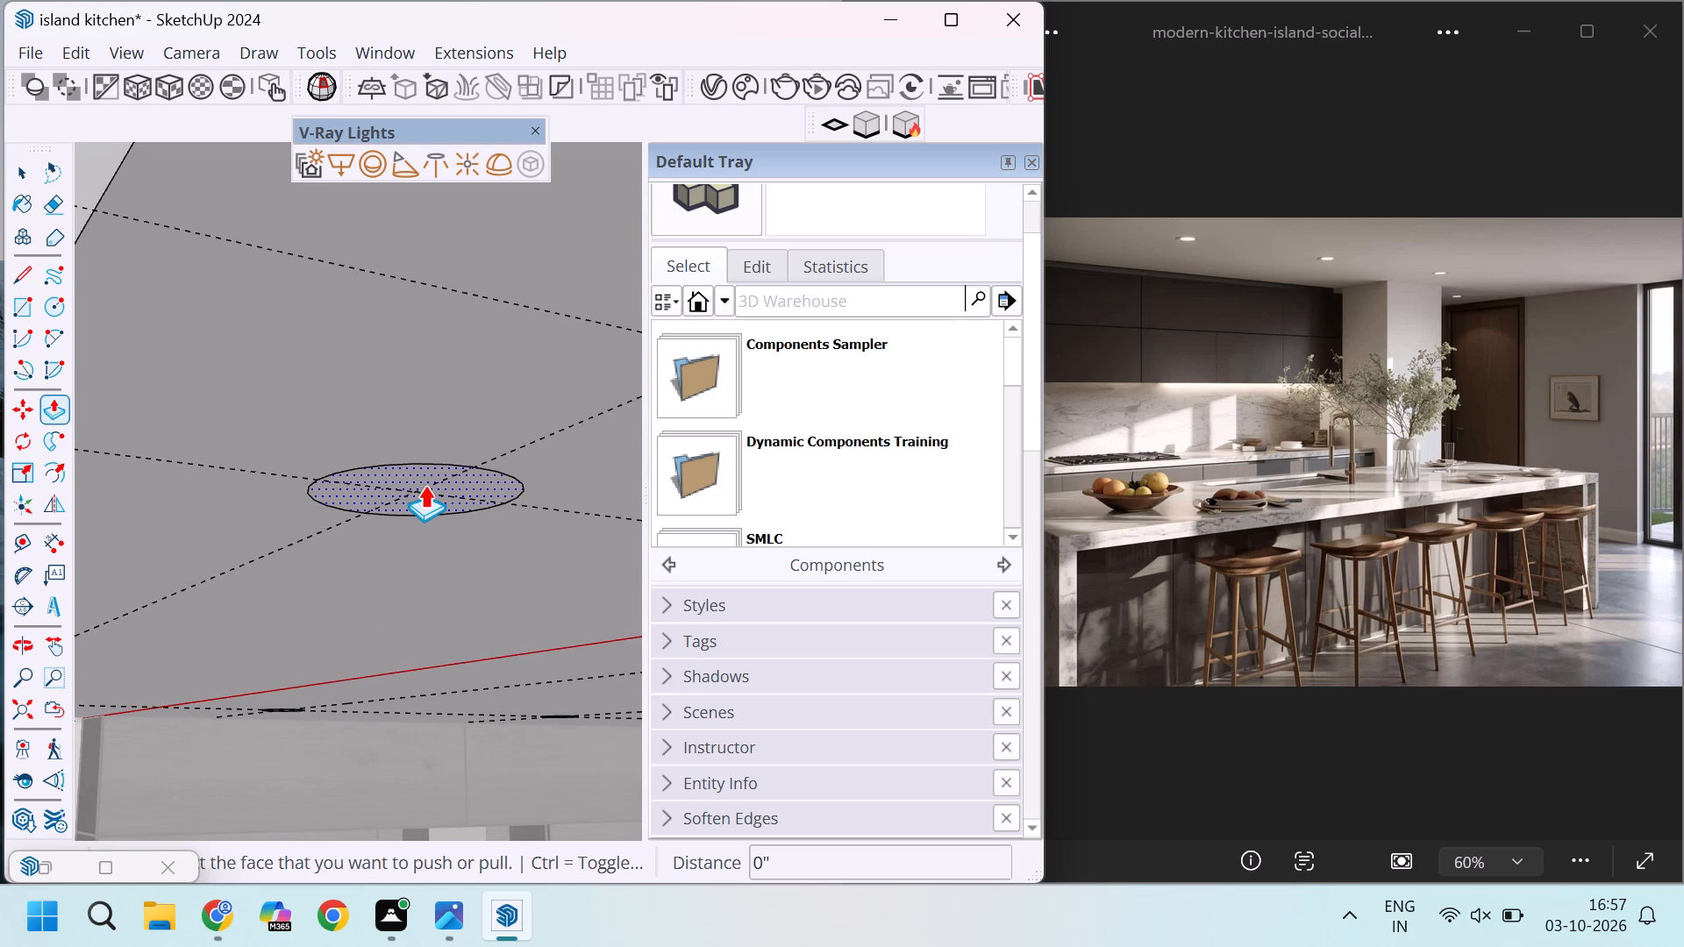
click(425, 485)
key(6)
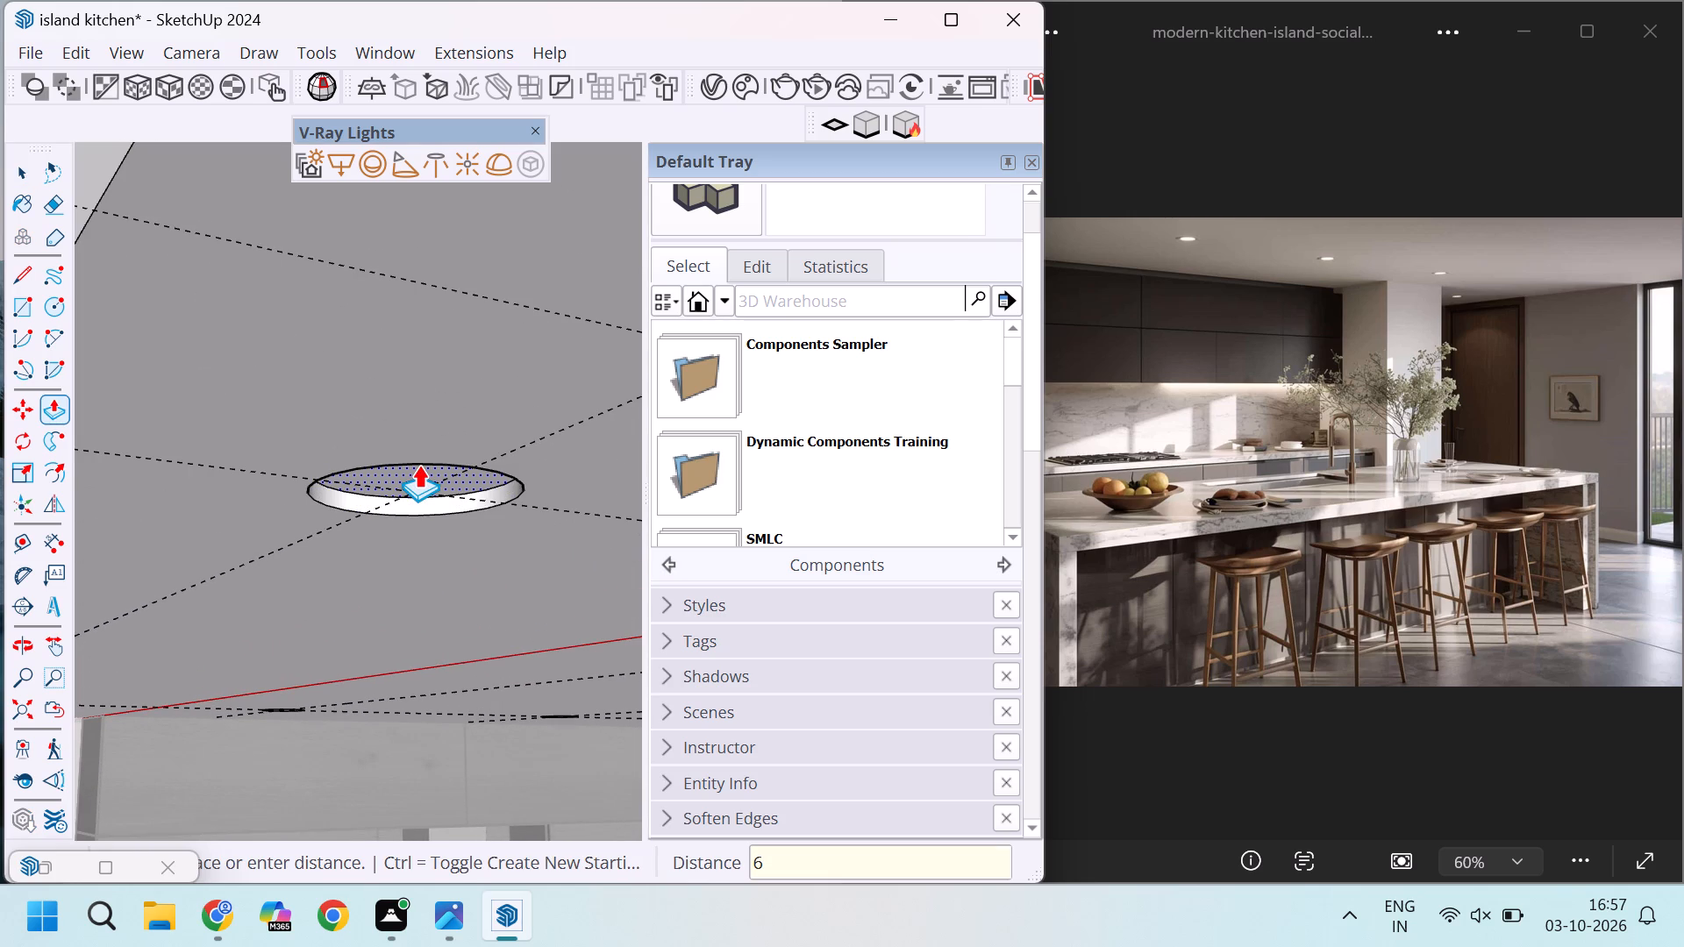
key(Return)
Repeat the 6" recess on the next three open-side ceiling-light circles, moving toward the windows.
scroll(227, 474, down, 20)
scroll(227, 474, down, 1)
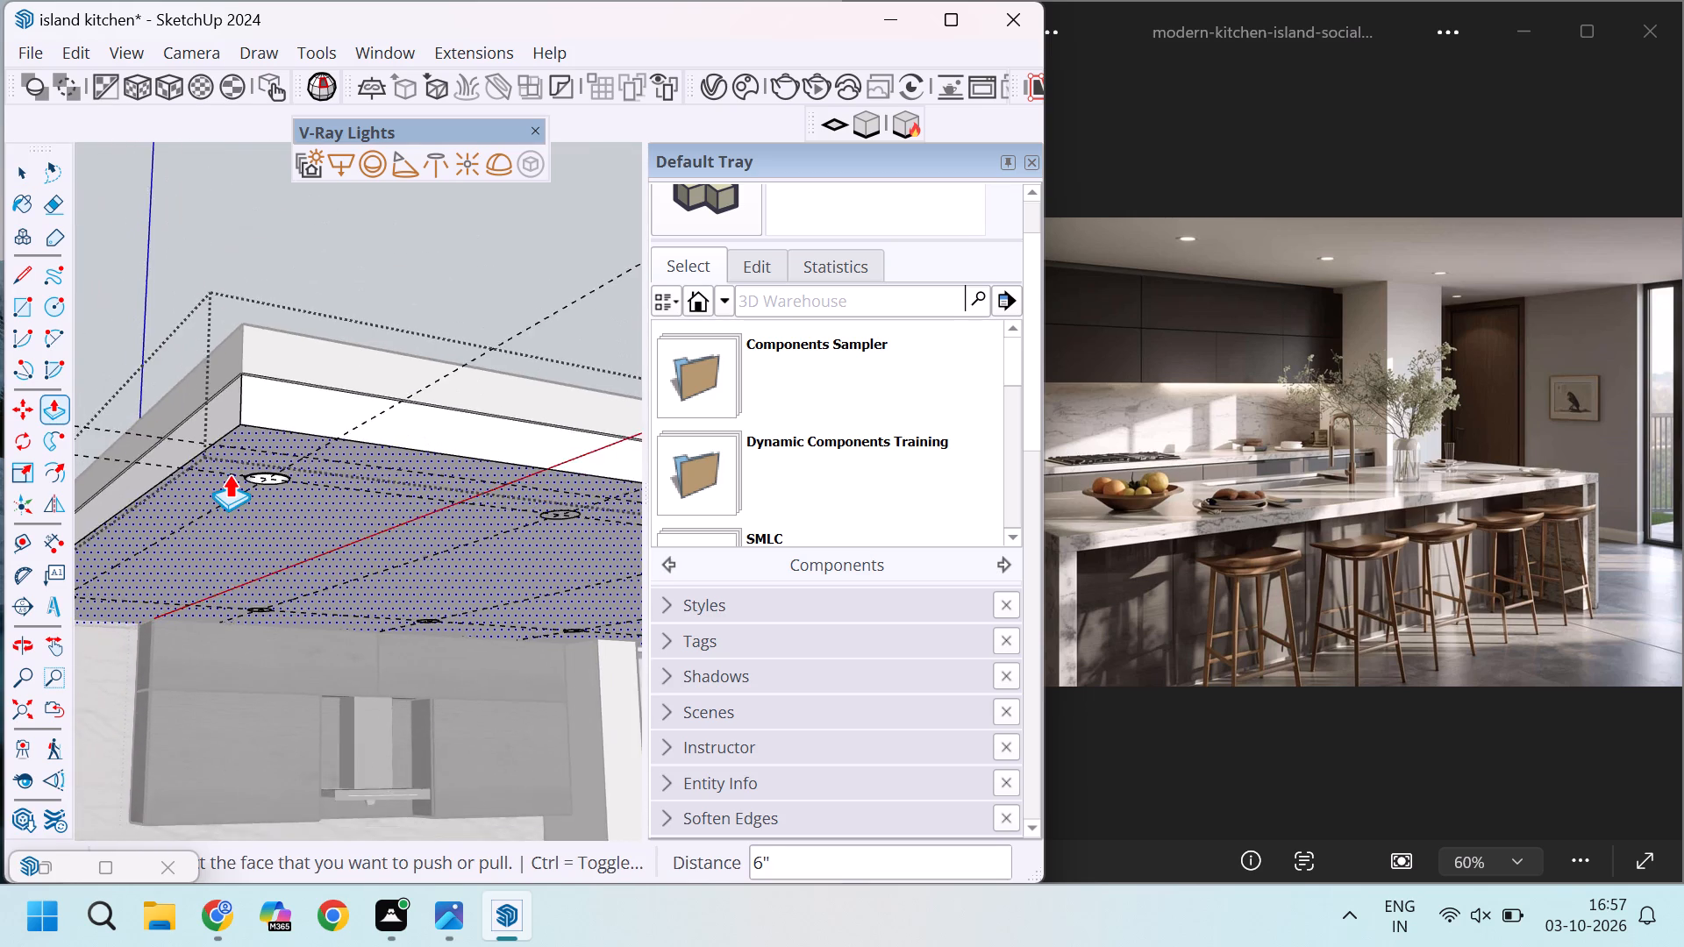
scroll(229, 474, down, 3)
scroll(563, 485, up, 15)
double_click(309, 495)
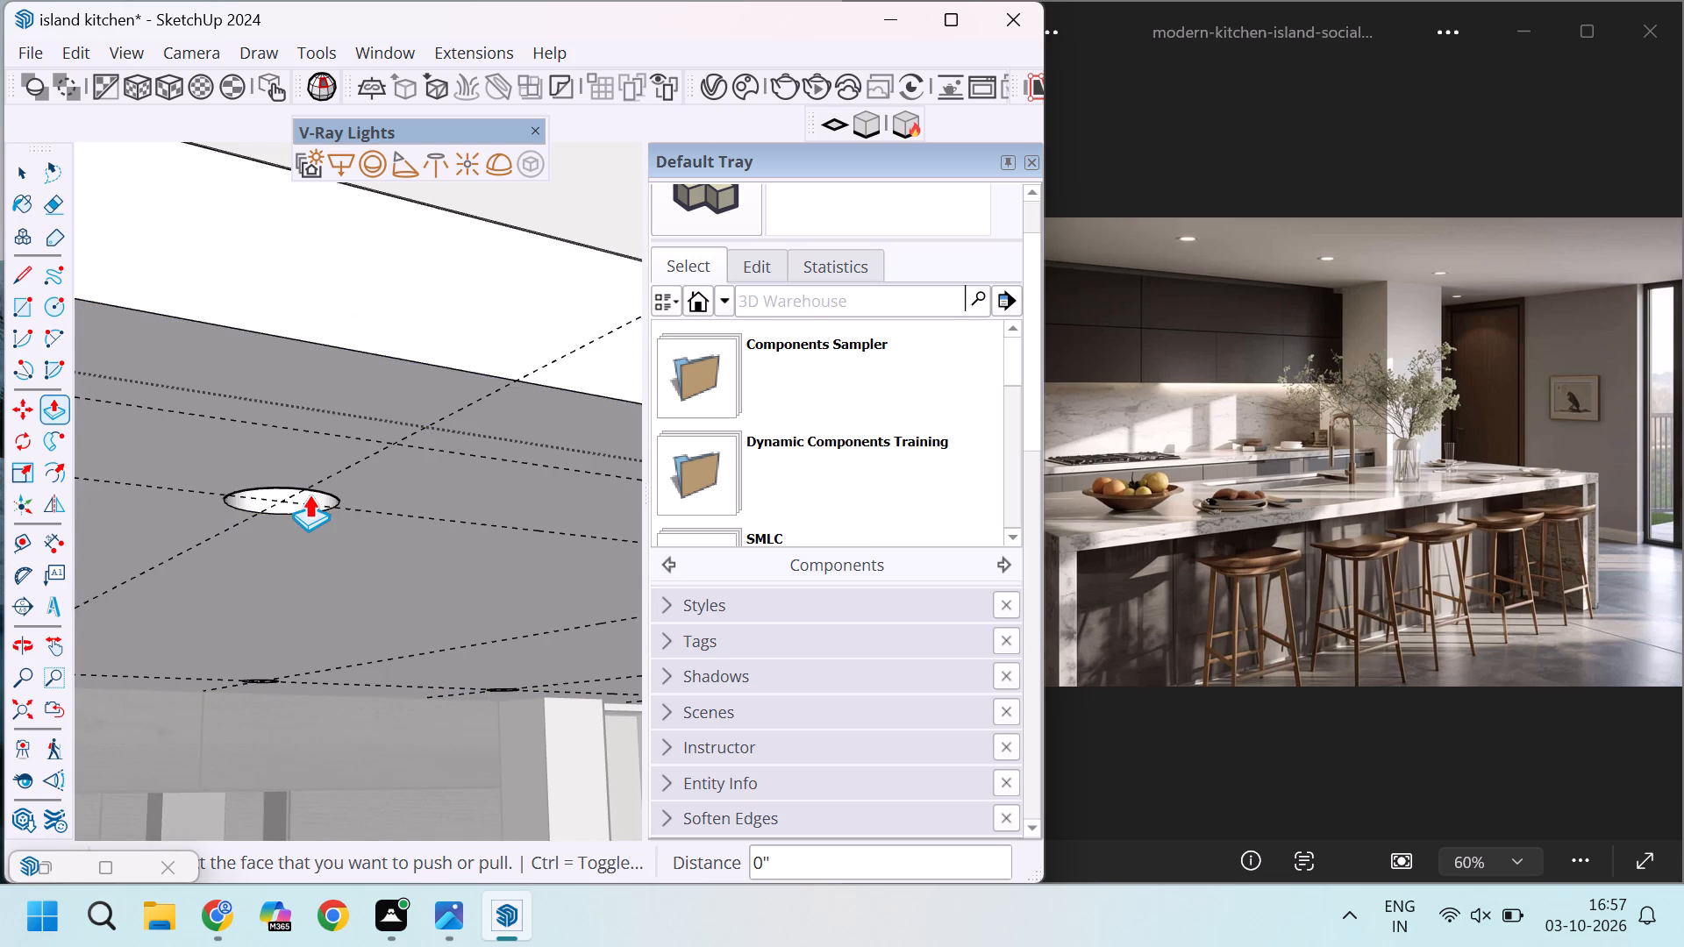
scroll(154, 545, down, 13)
scroll(600, 578, up, 11)
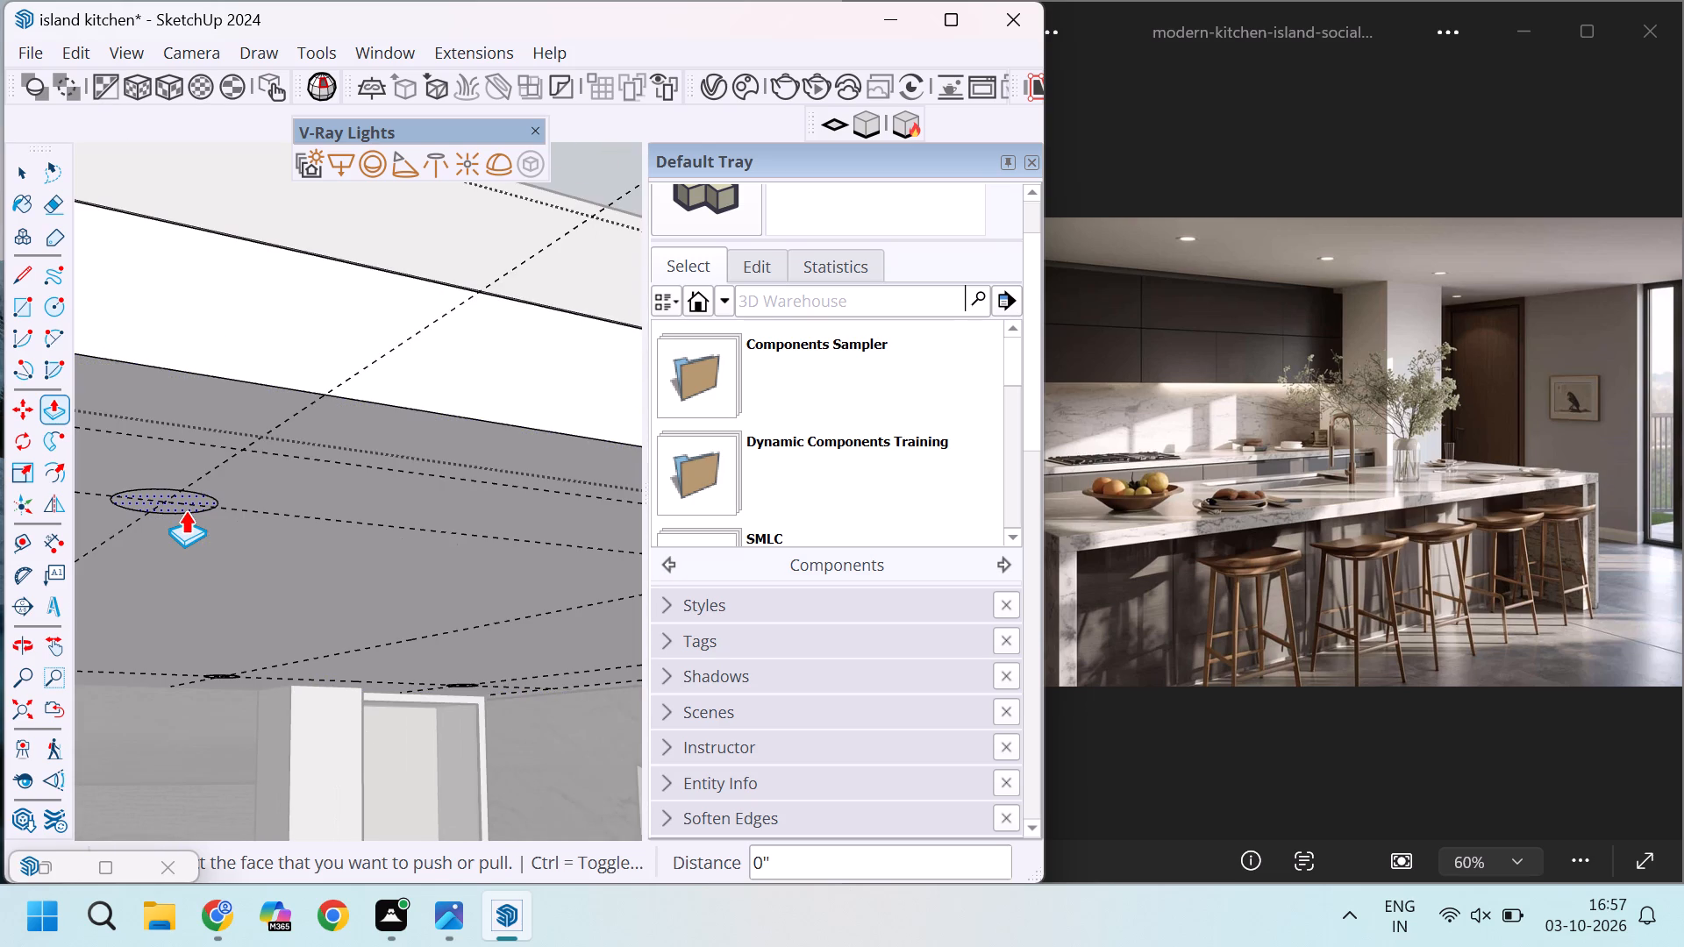
double_click(185, 510)
scroll(185, 510, down, 11)
scroll(351, 541, up, 11)
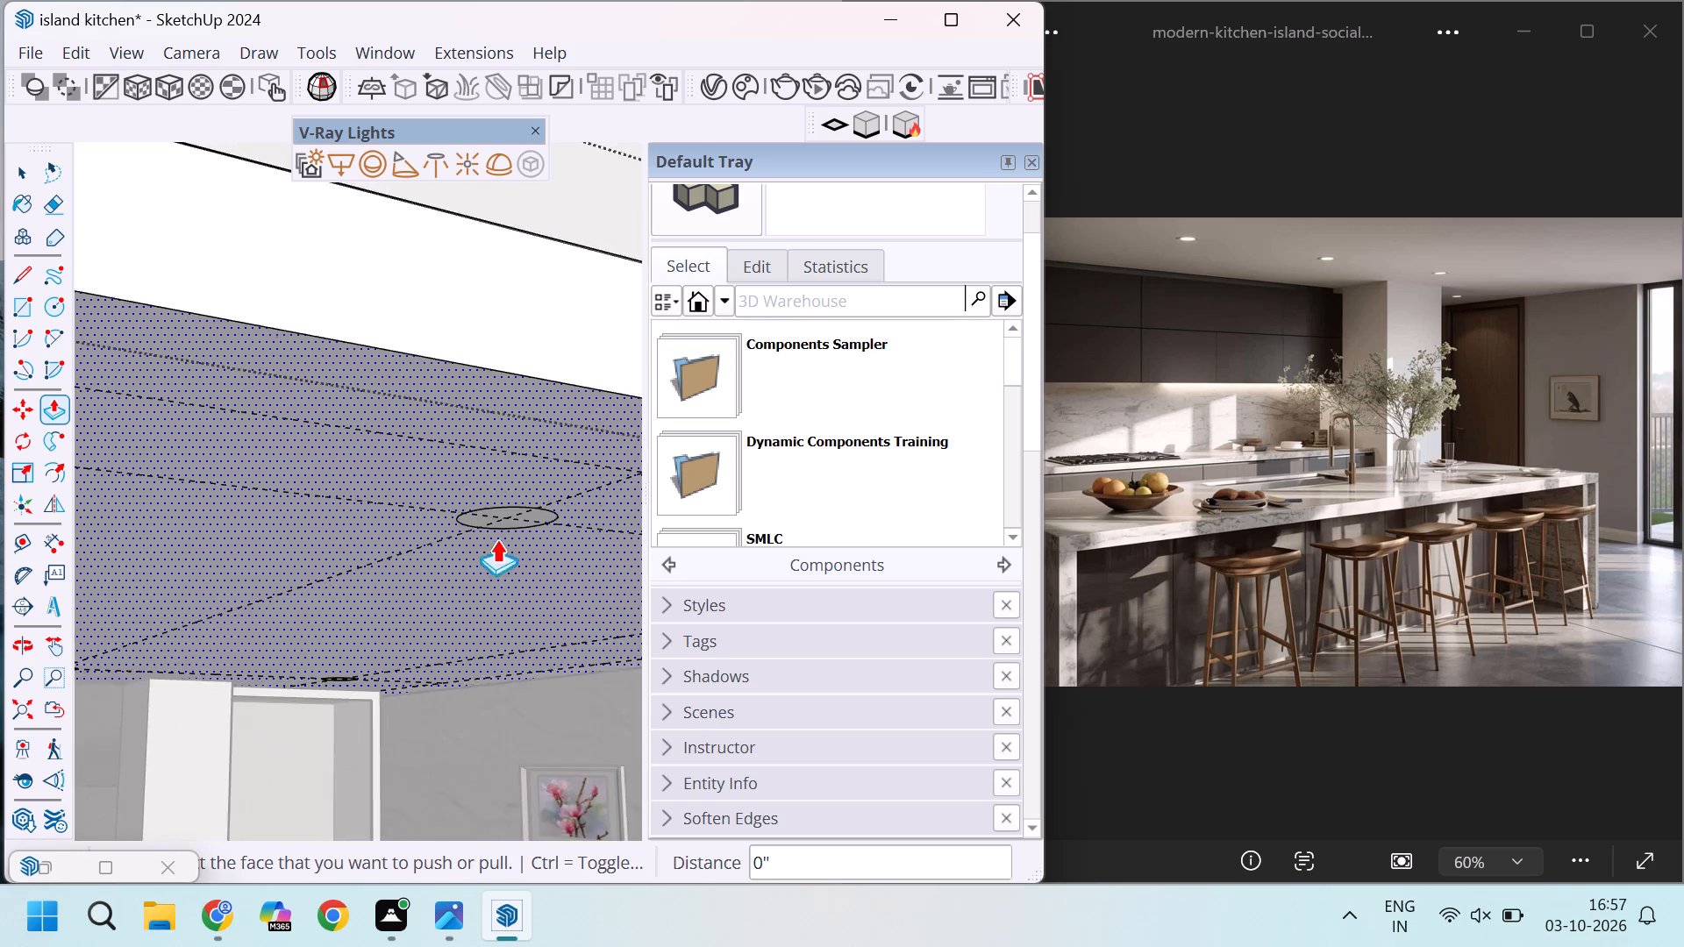
double_click(517, 516)
Repeat the 6" recess on two cabinet-side ceiling-light circles, starting from the window end.
scroll(517, 519, down, 6)
scroll(414, 612, up, 12)
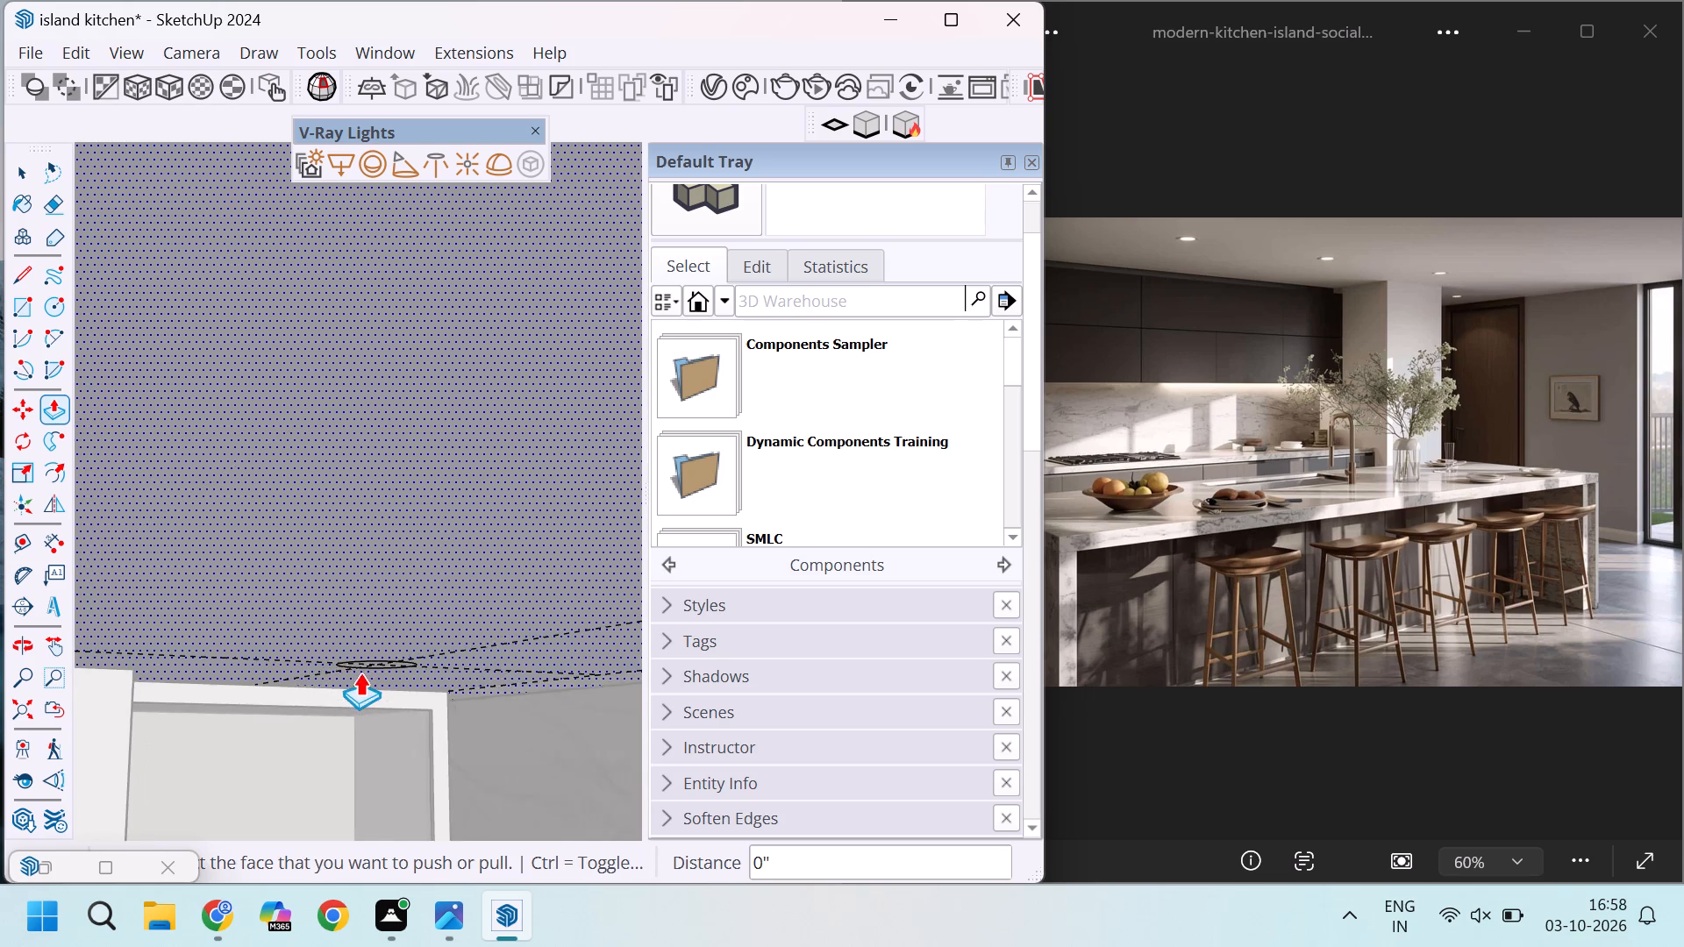
scroll(360, 673, up, 4)
double_click(380, 659)
scroll(488, 552, down, 12)
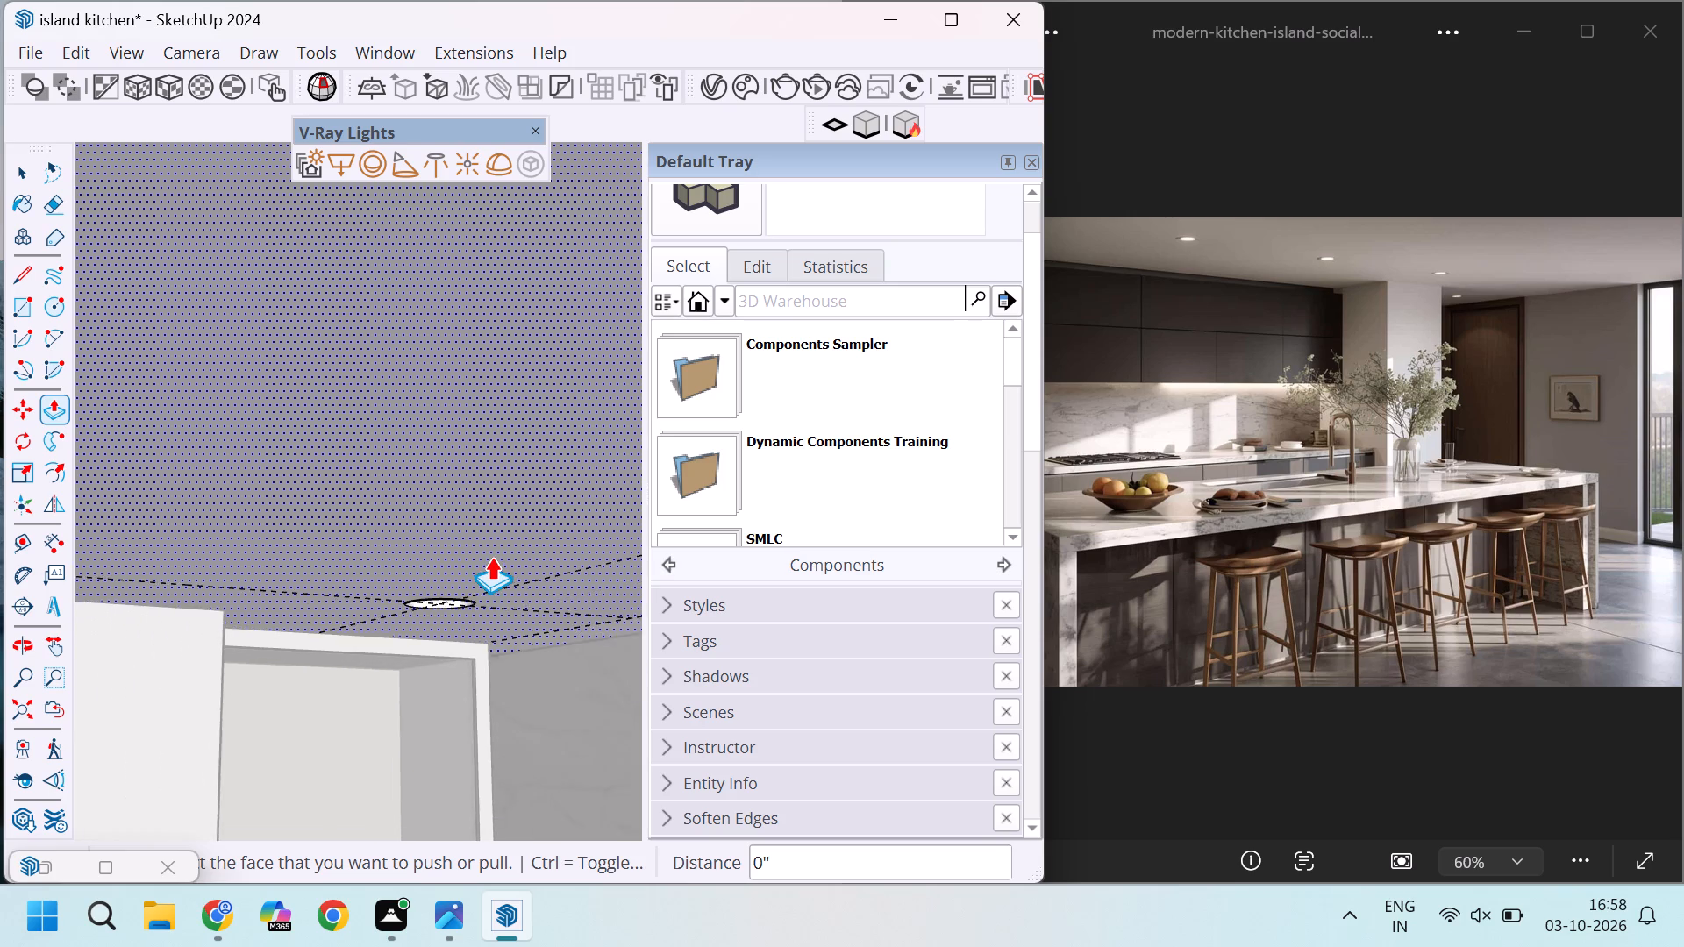
scroll(491, 557, down, 5)
scroll(372, 594, down, 6)
scroll(182, 591, up, 14)
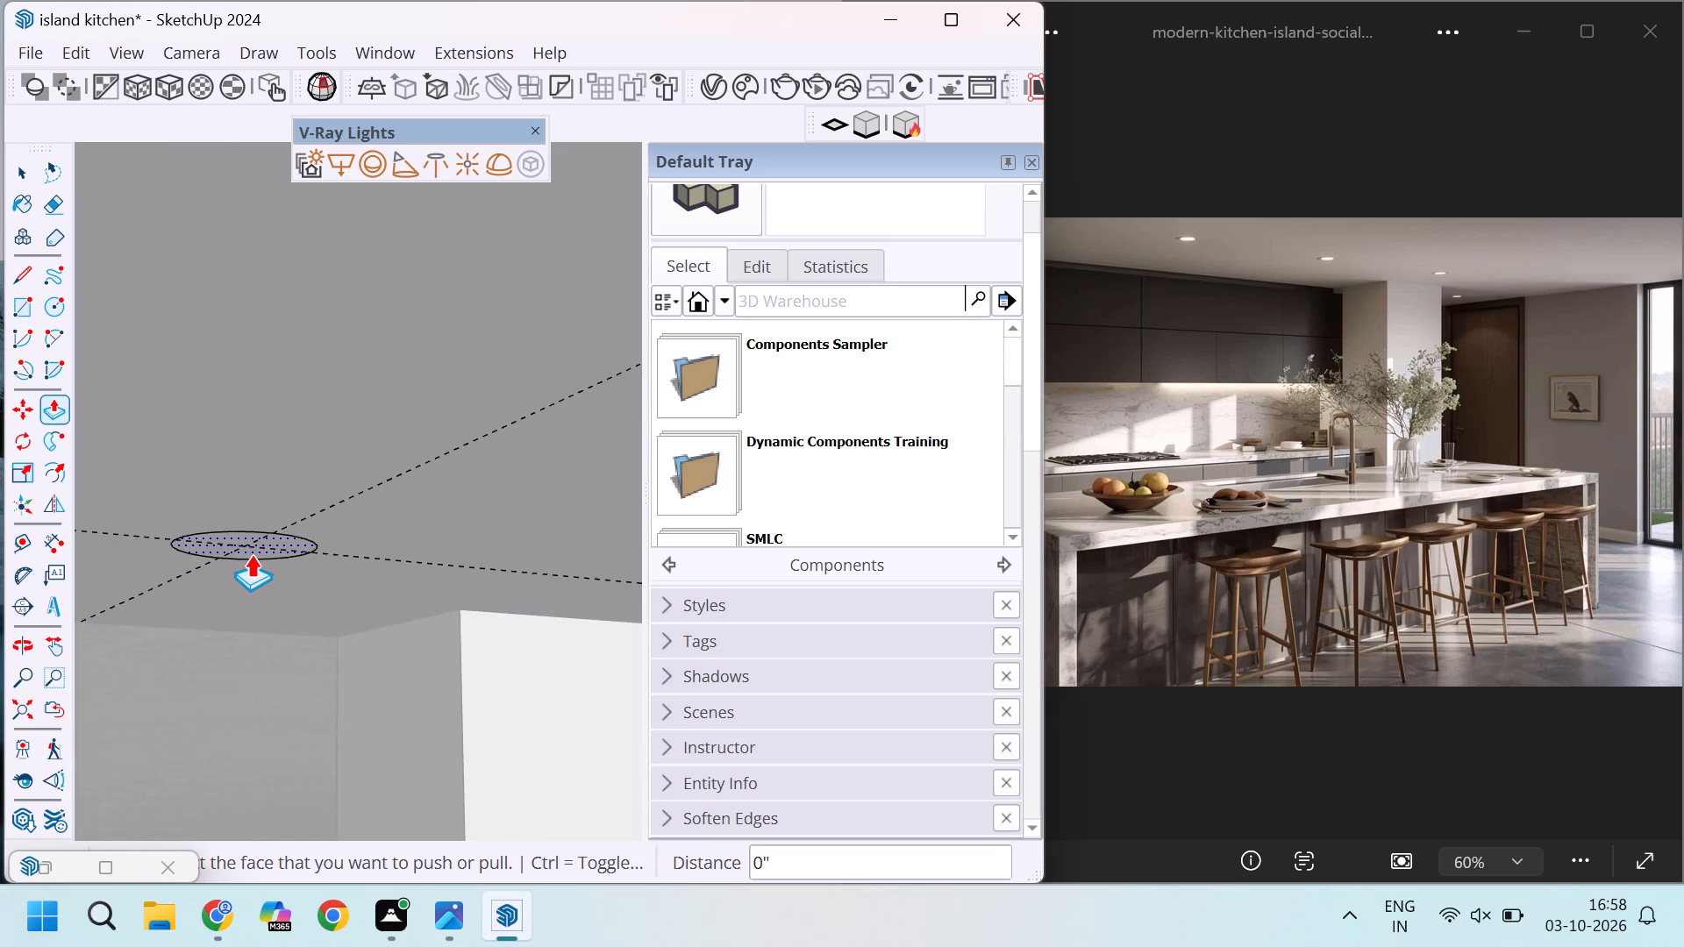
double_click(253, 552)
scroll(439, 565, down, 20)
scroll(439, 565, down, 4)
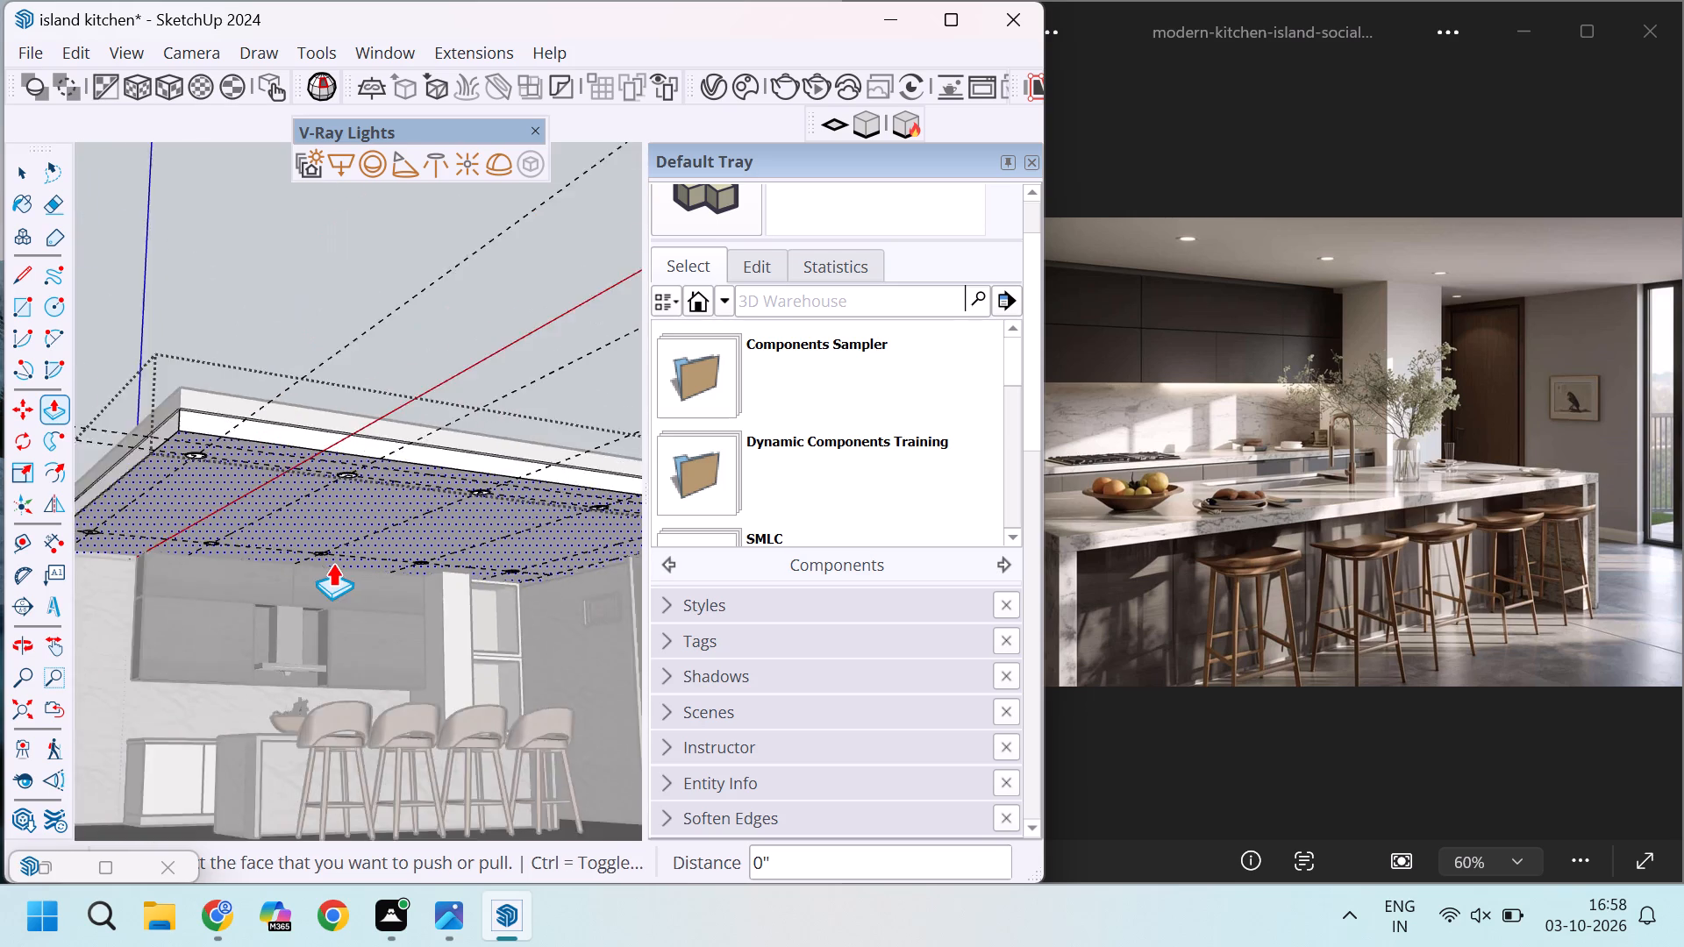
Repeat the 6" recess on the remaining cabinet-side ceiling-light circles, ending with the one by the marble wall.
scroll(332, 563, up, 15)
double_click(297, 532)
scroll(419, 553, down, 17)
scroll(294, 548, up, 16)
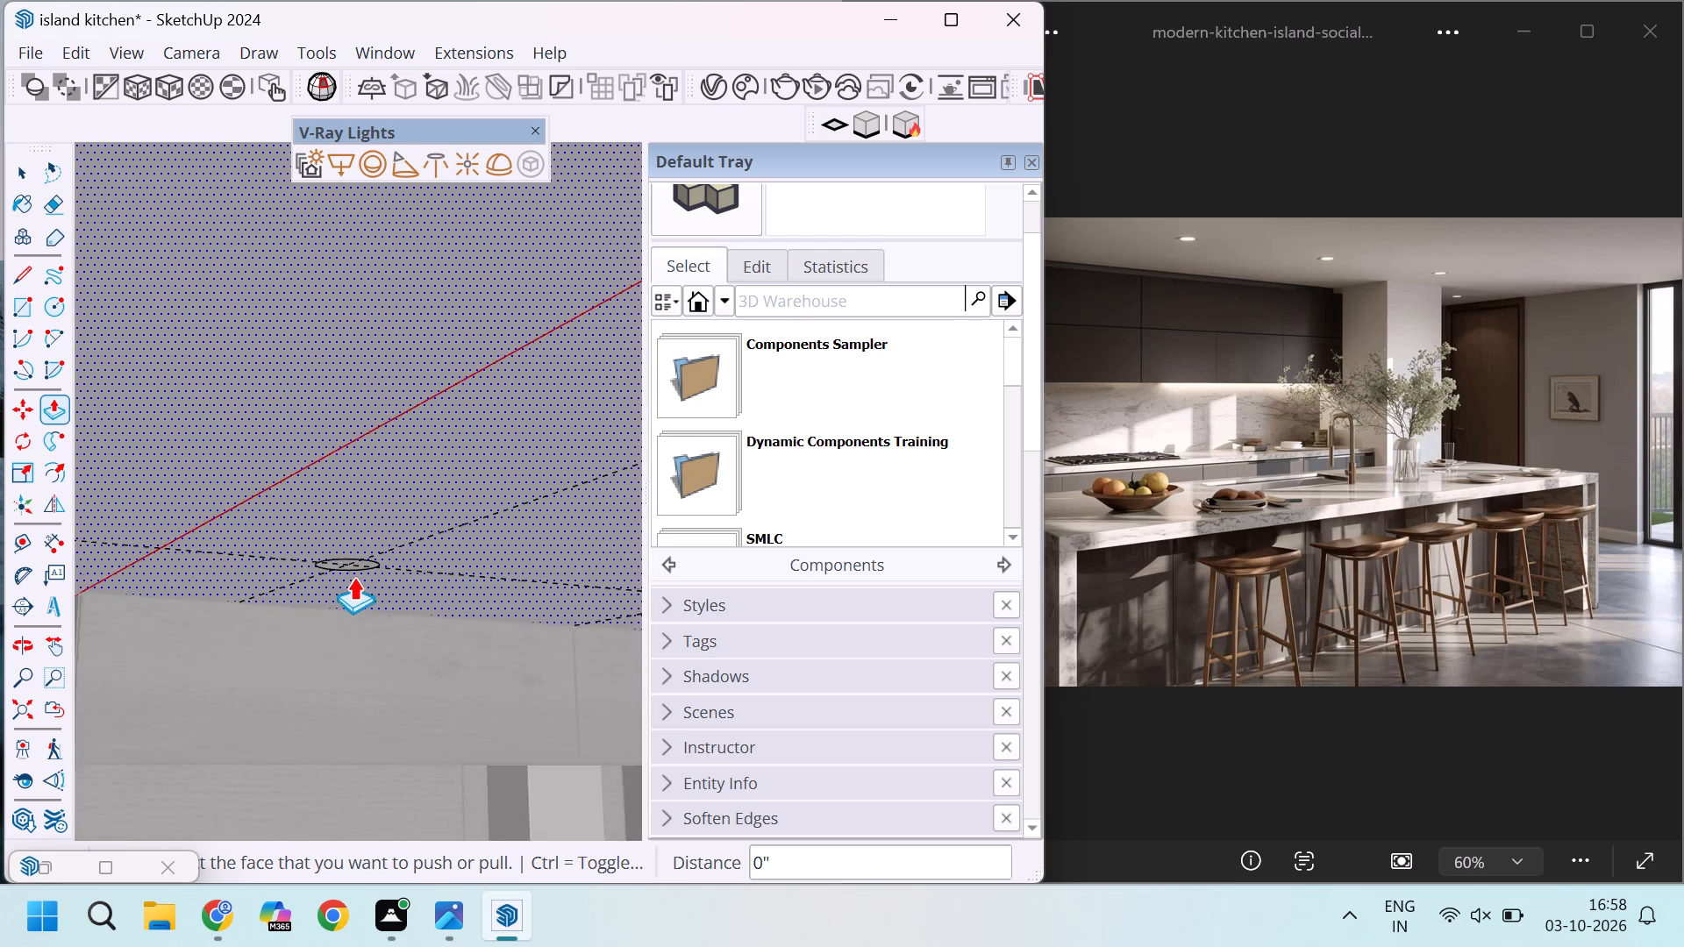
scroll(353, 577, up, 3)
double_click(348, 555)
scroll(413, 582, down, 16)
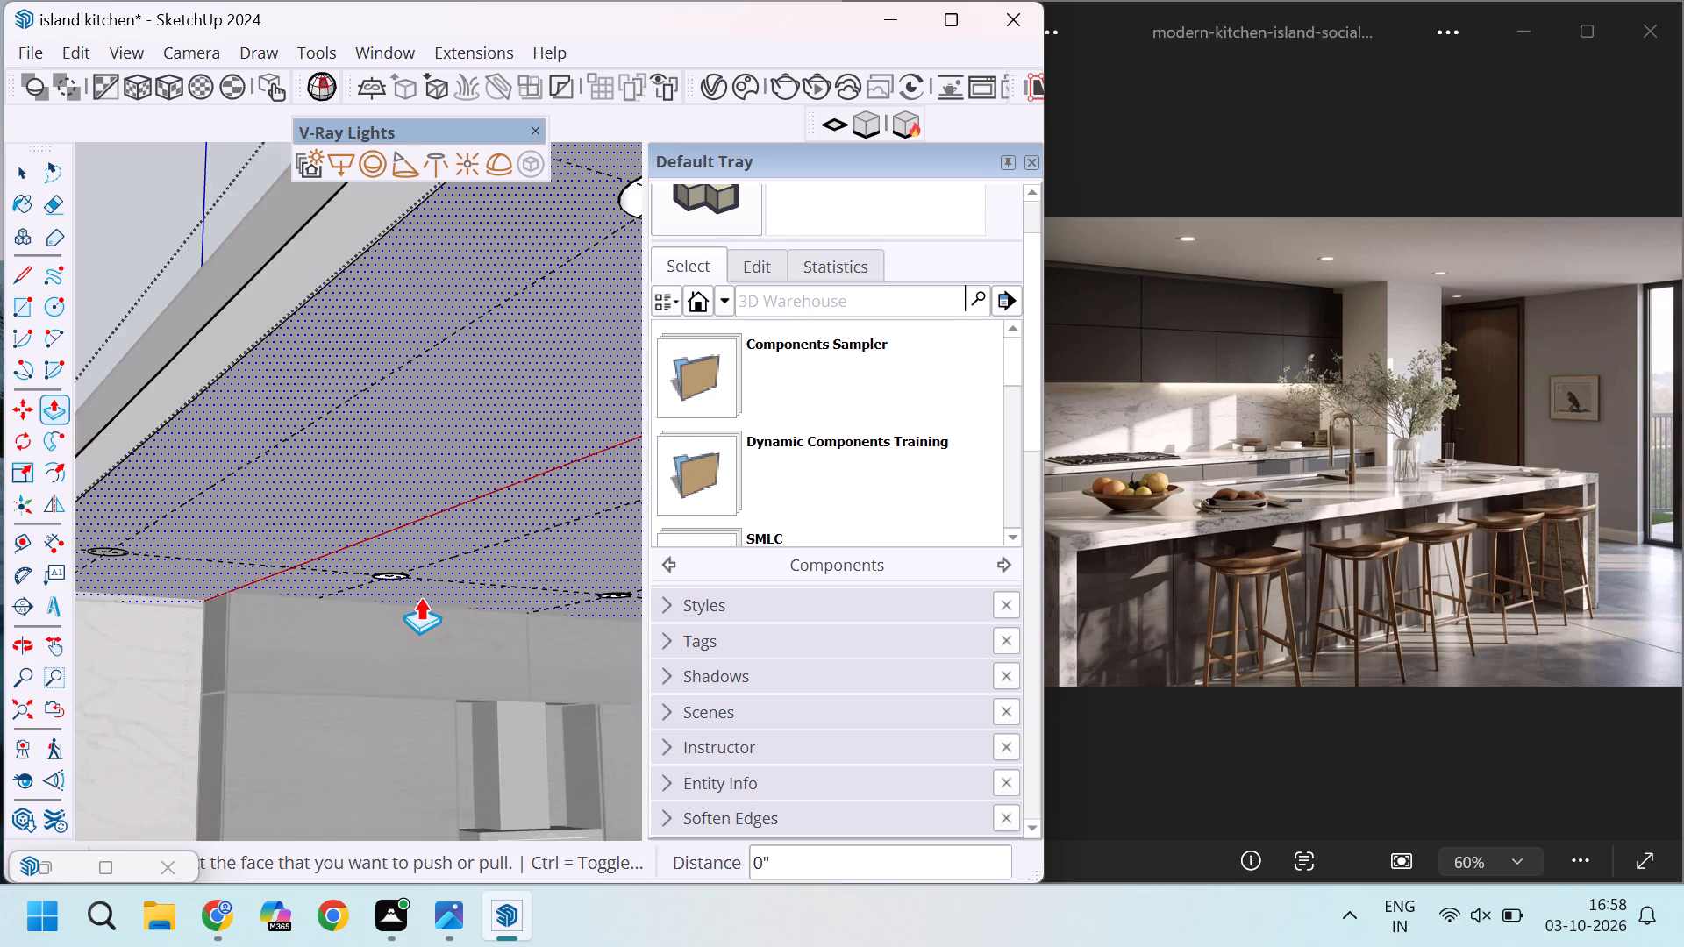
scroll(420, 597, down, 2)
scroll(146, 548, up, 15)
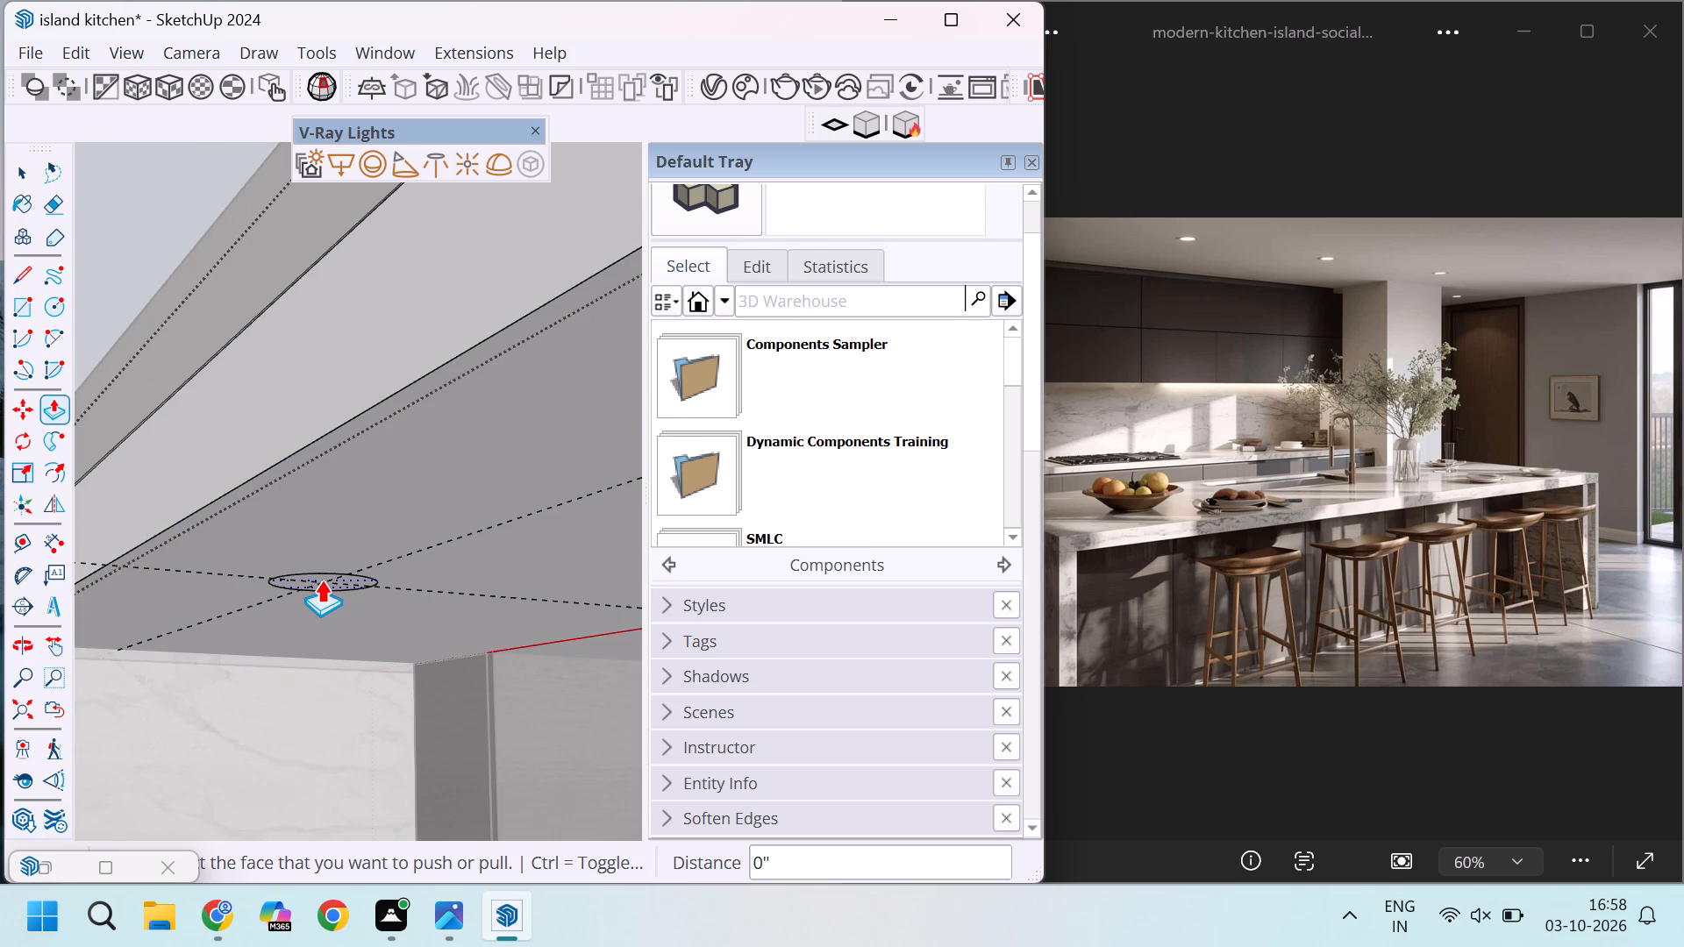
double_click(321, 580)
scroll(289, 593, down, 20)
scroll(289, 593, down, 7)
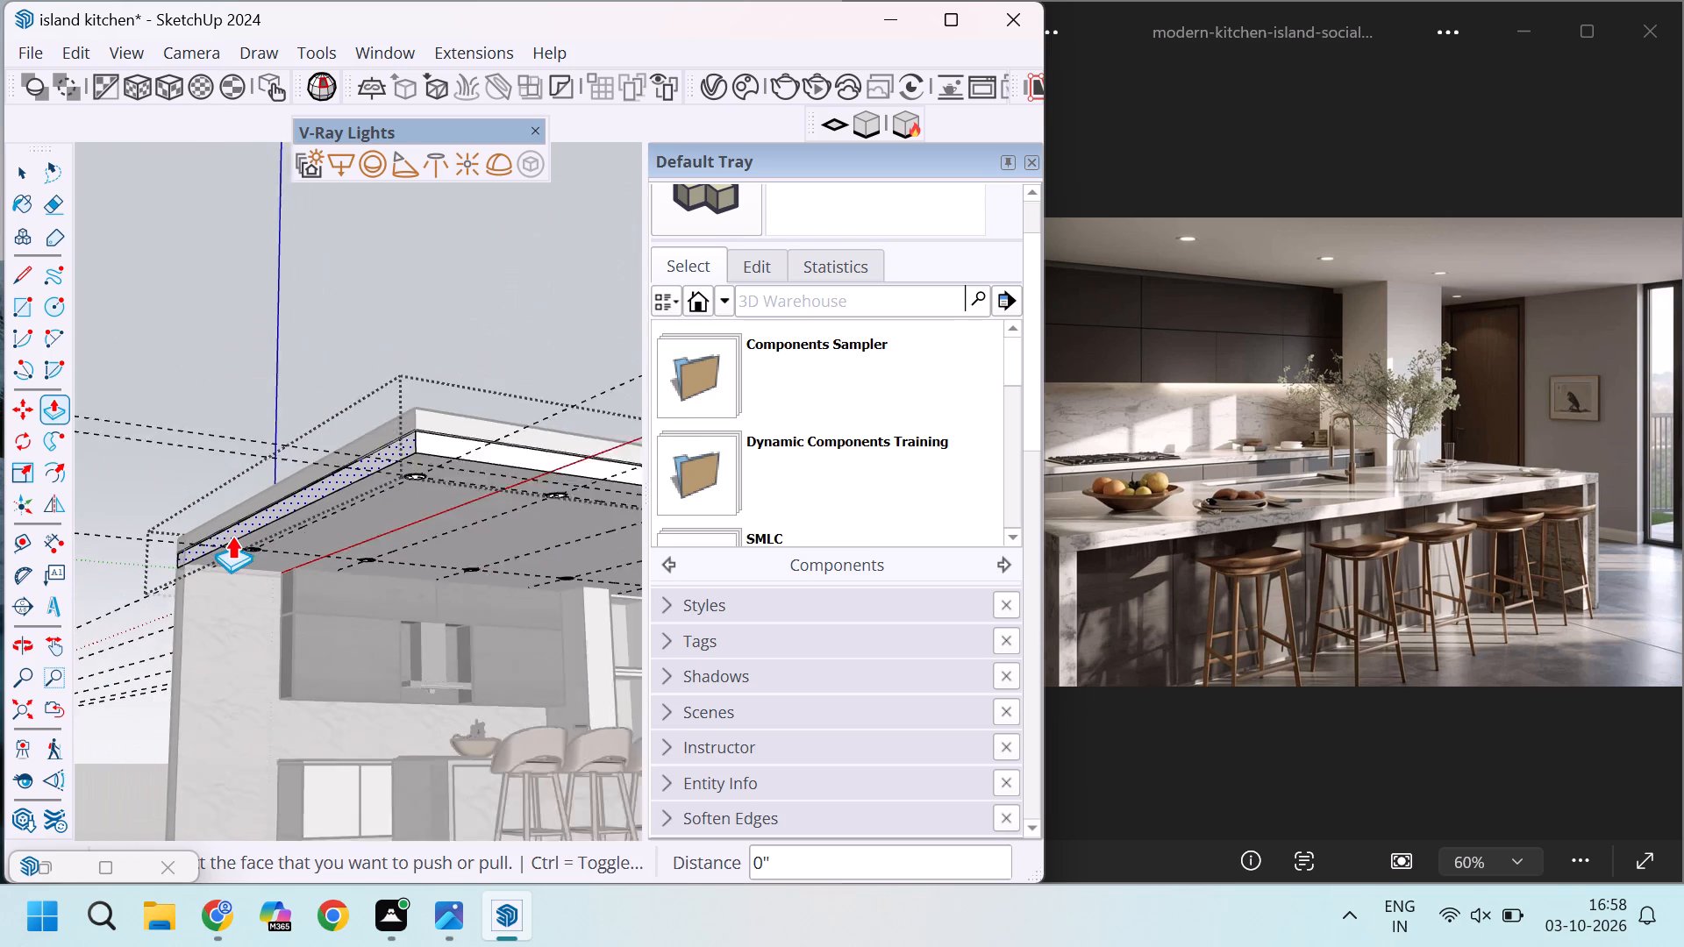
Finish editing the ceiling group and leave it.
drag(239, 526, 347, 451)
key(space)
click(428, 326)
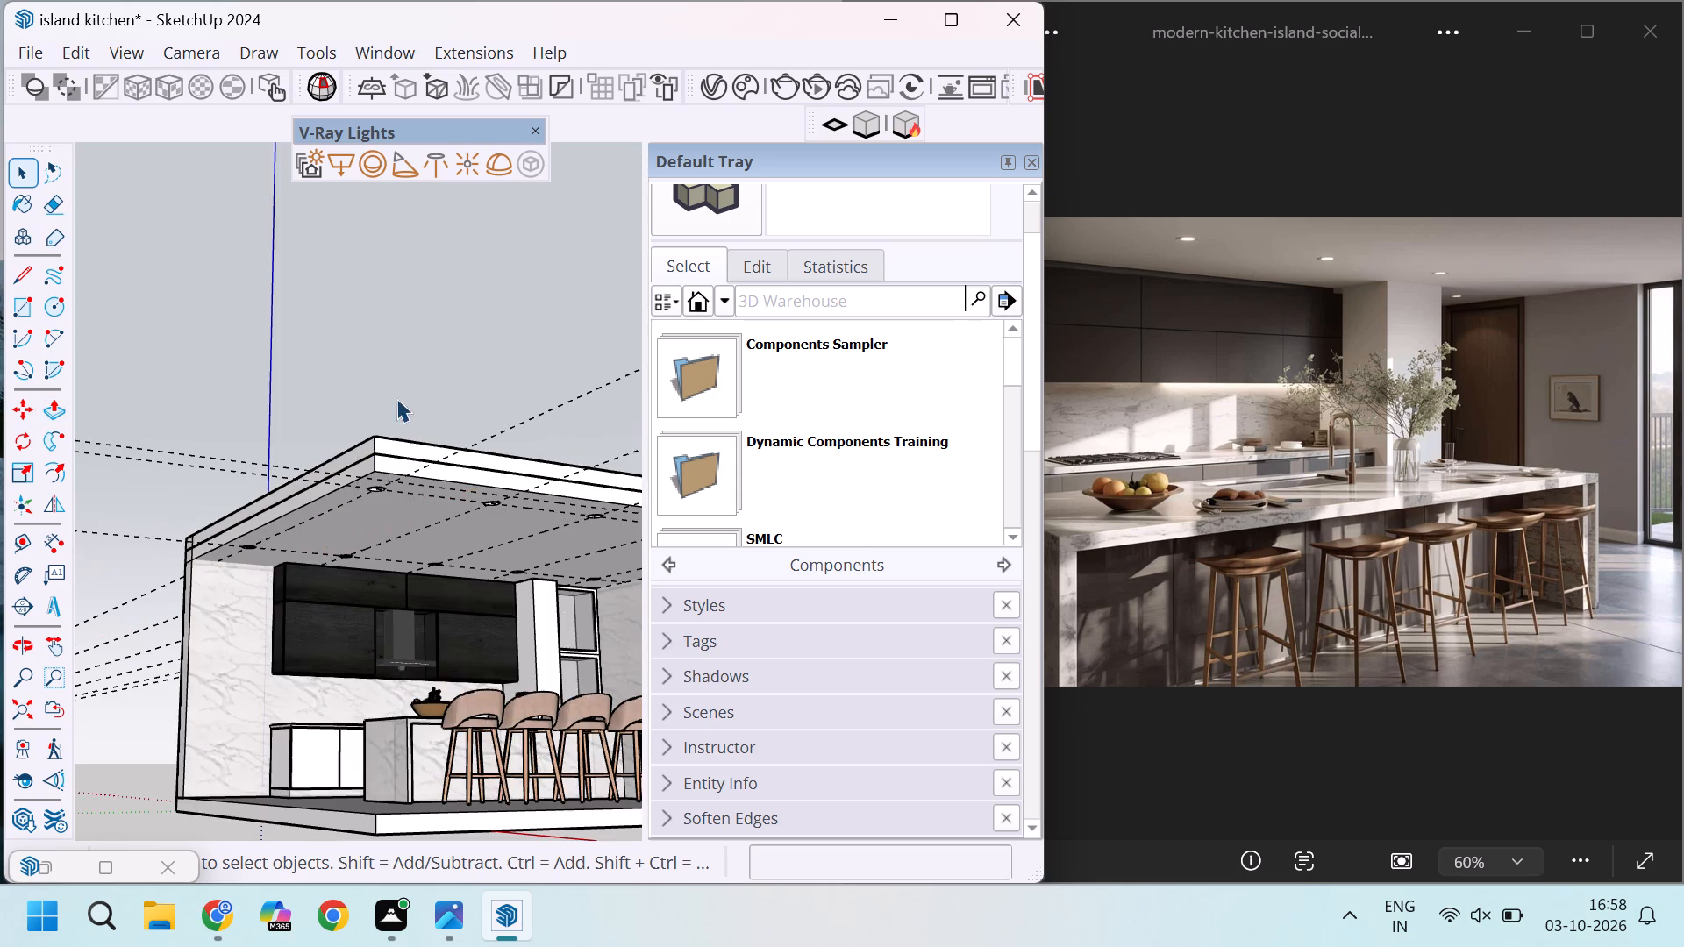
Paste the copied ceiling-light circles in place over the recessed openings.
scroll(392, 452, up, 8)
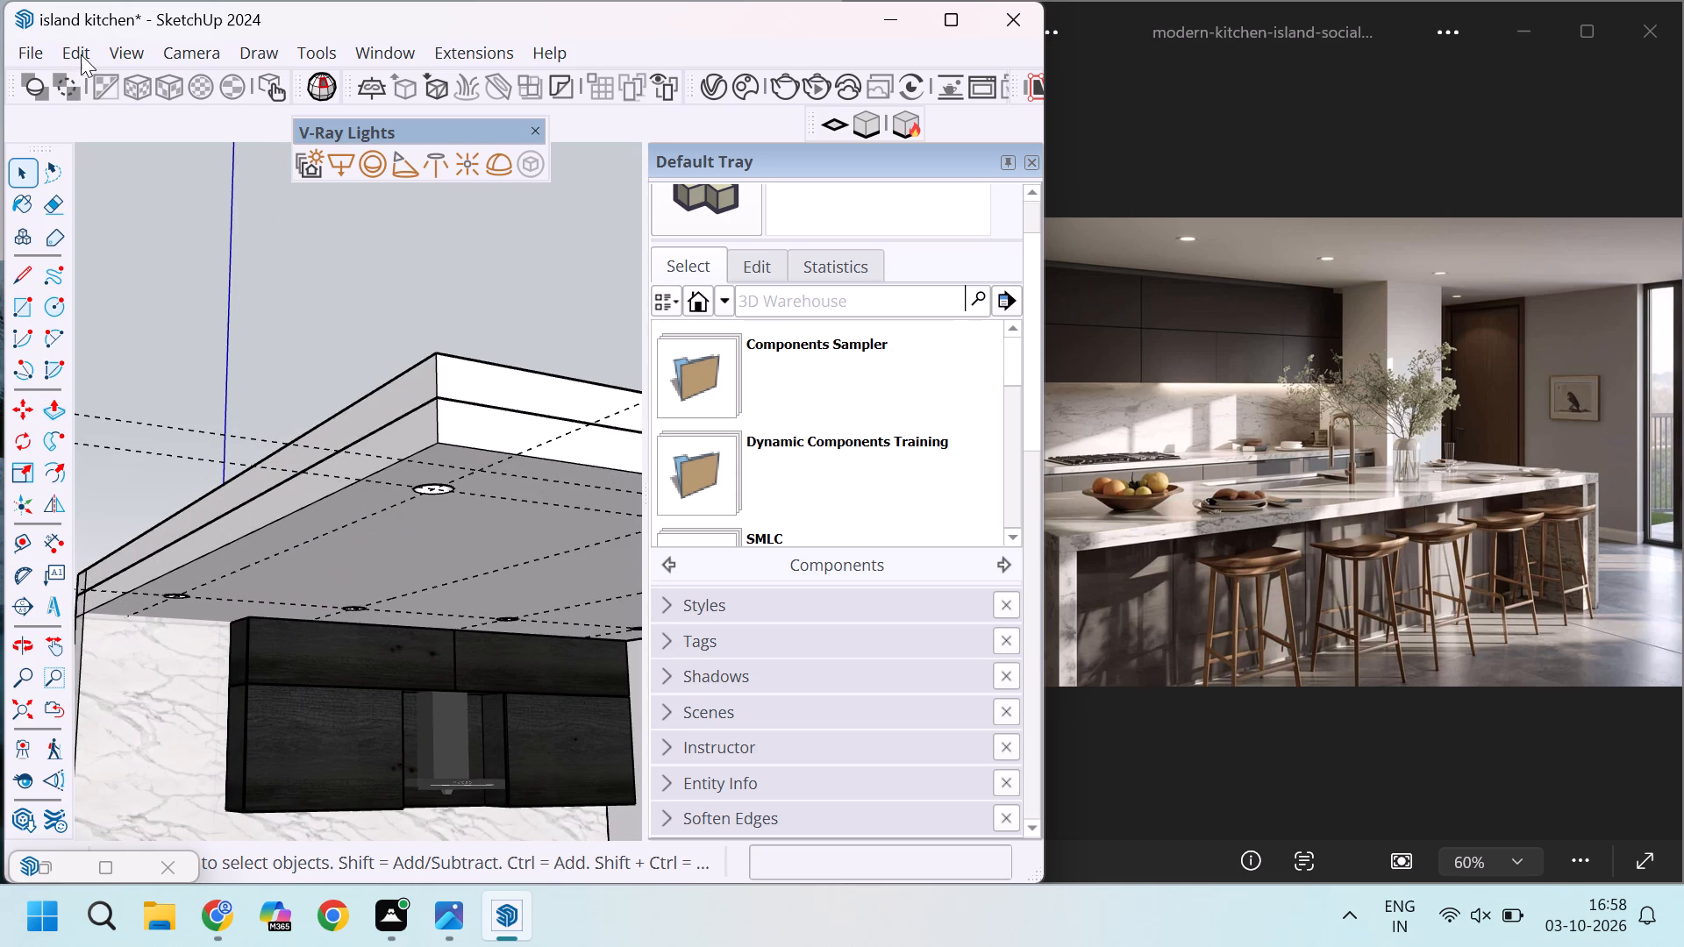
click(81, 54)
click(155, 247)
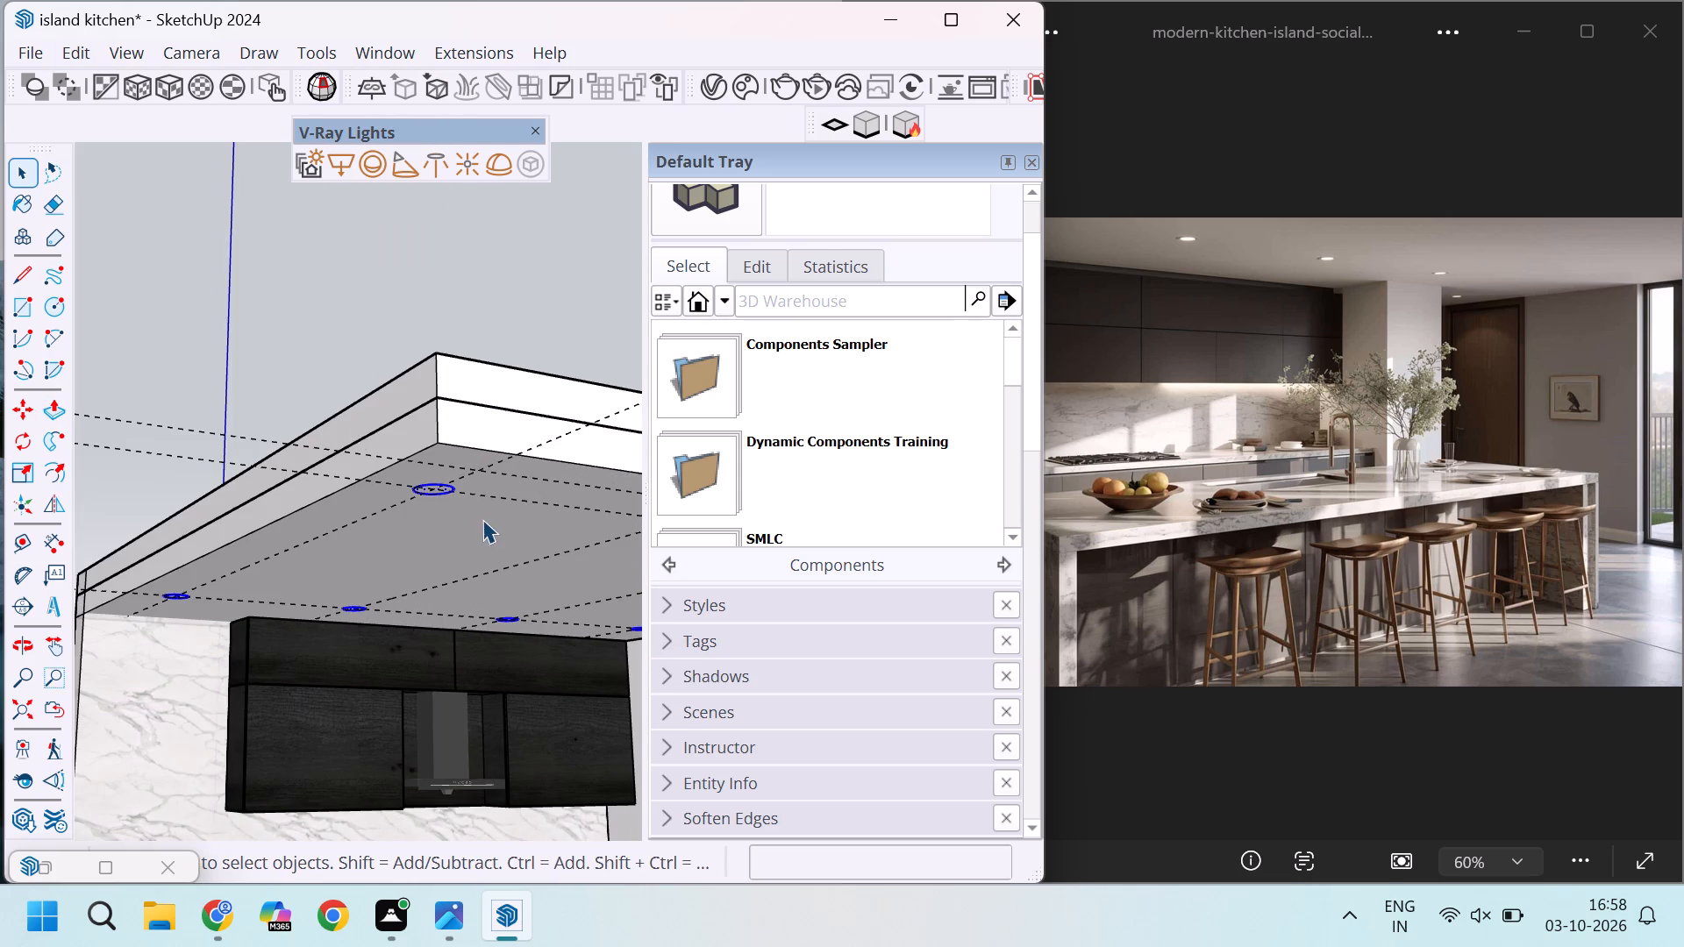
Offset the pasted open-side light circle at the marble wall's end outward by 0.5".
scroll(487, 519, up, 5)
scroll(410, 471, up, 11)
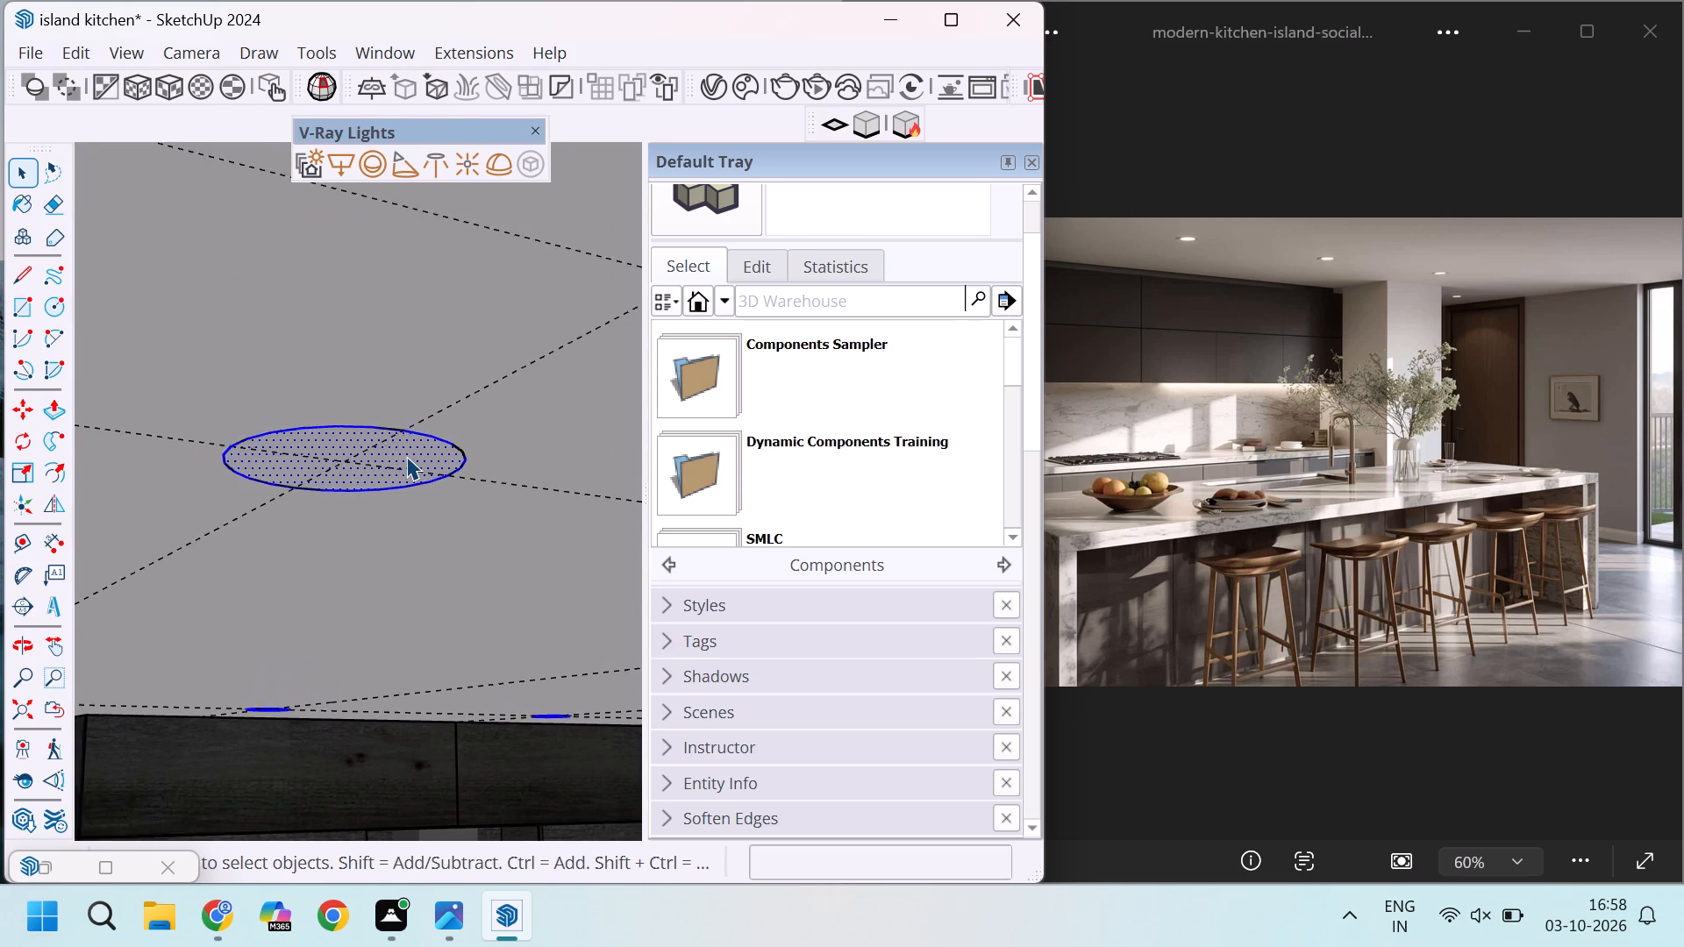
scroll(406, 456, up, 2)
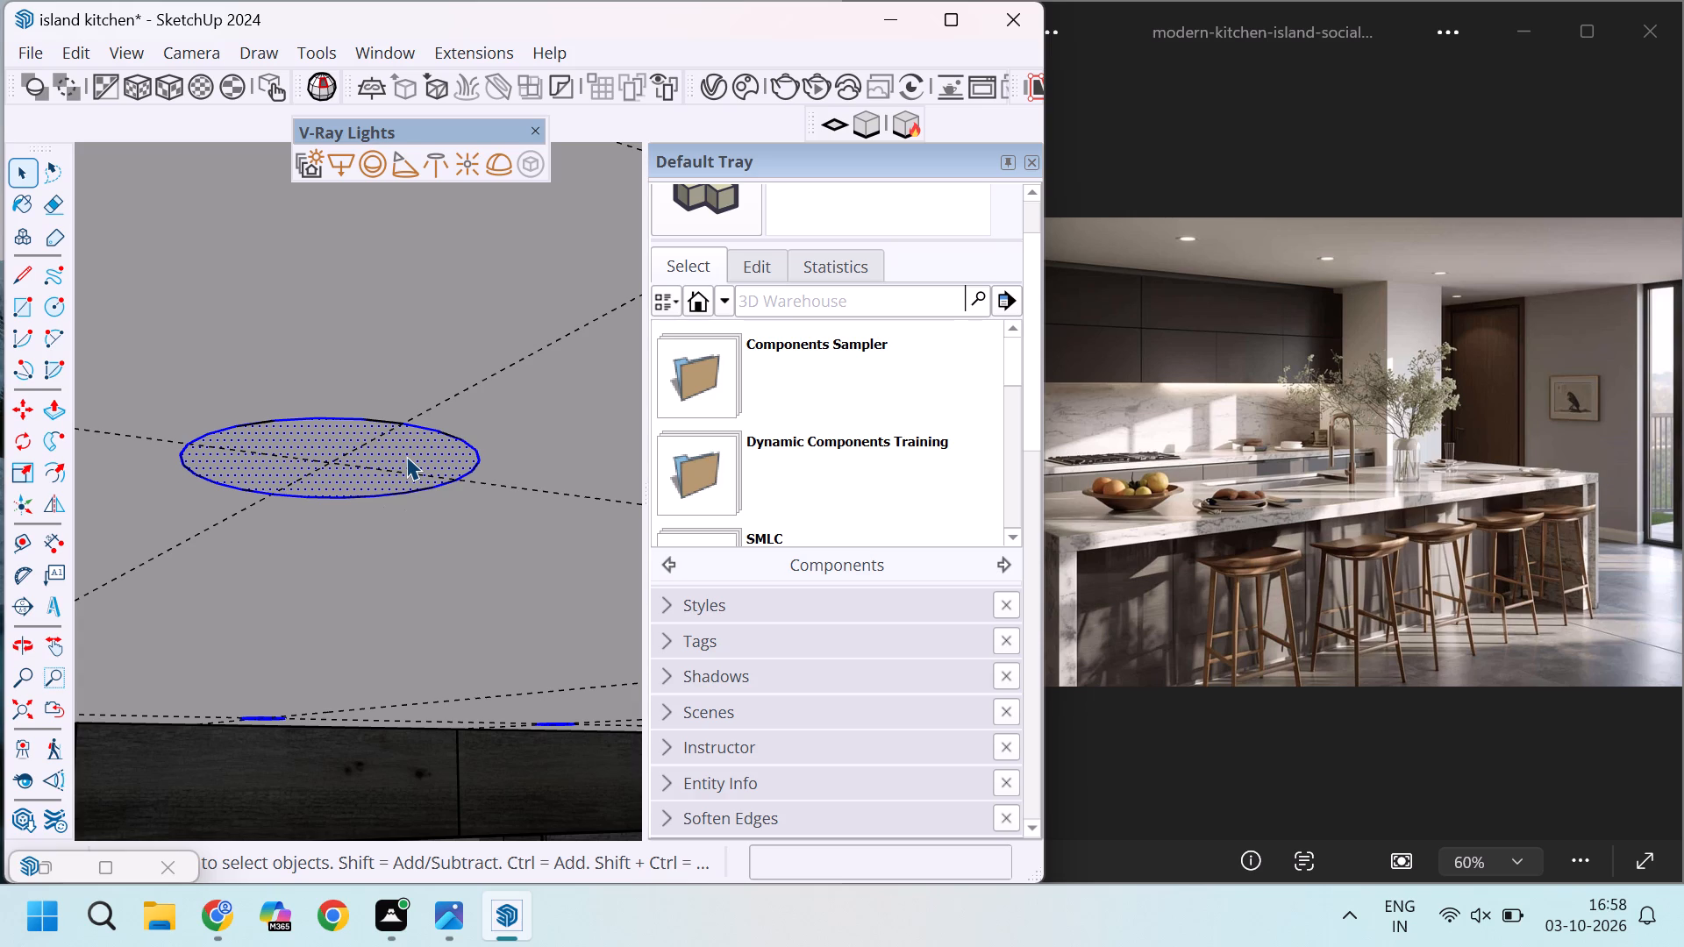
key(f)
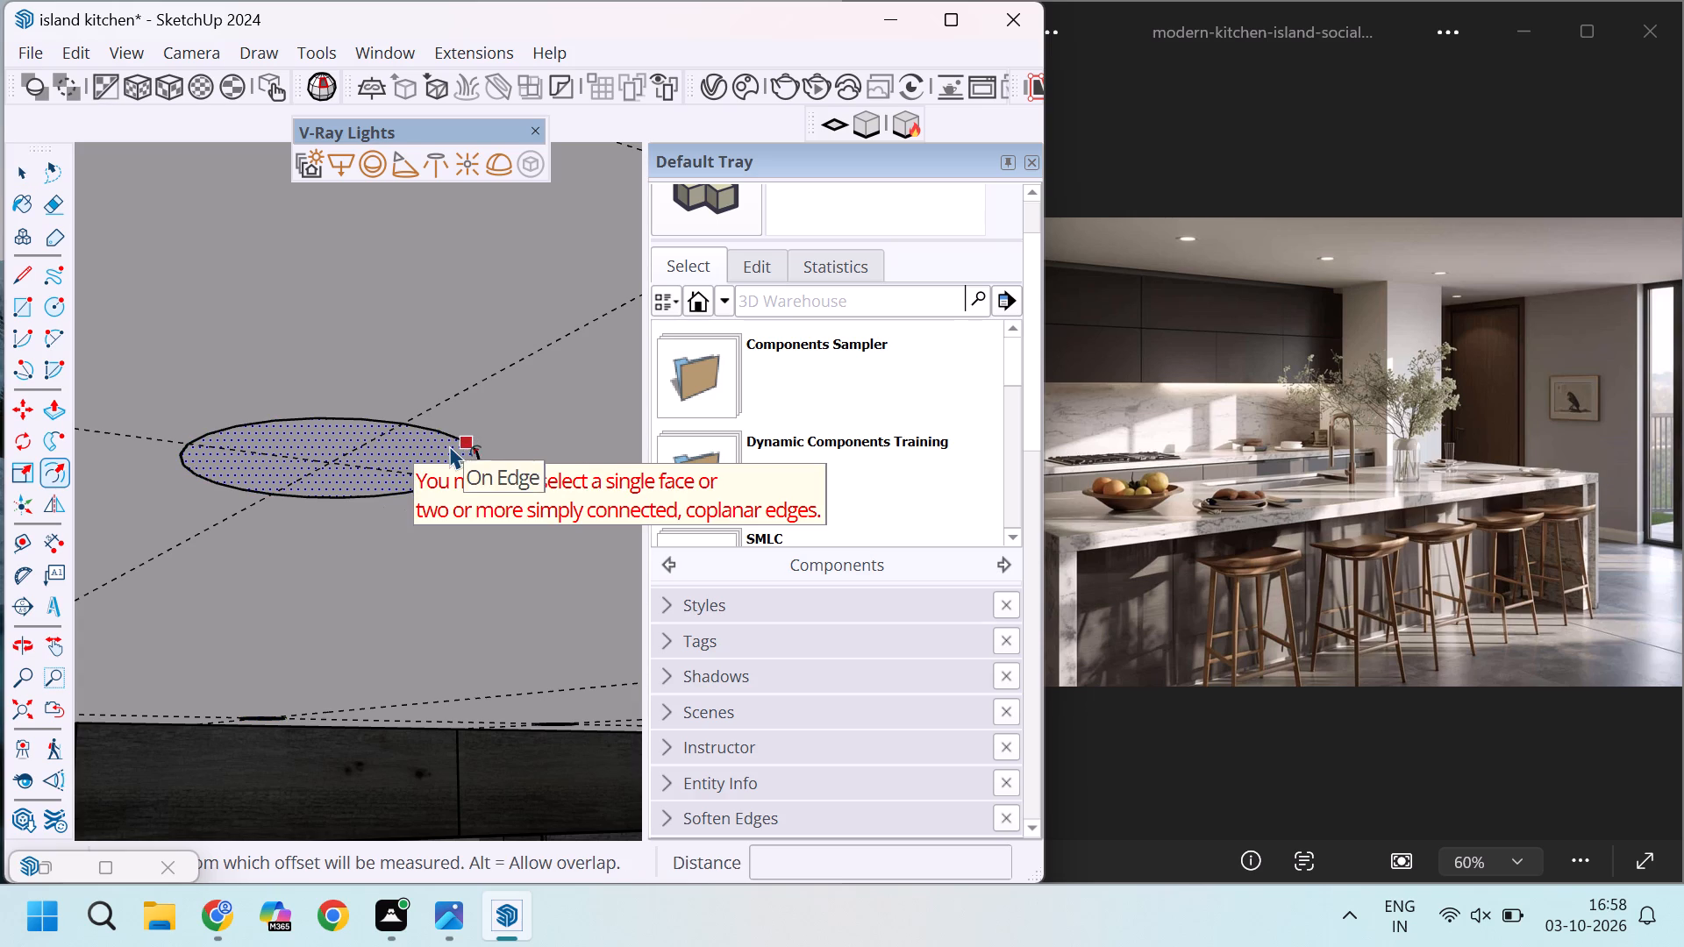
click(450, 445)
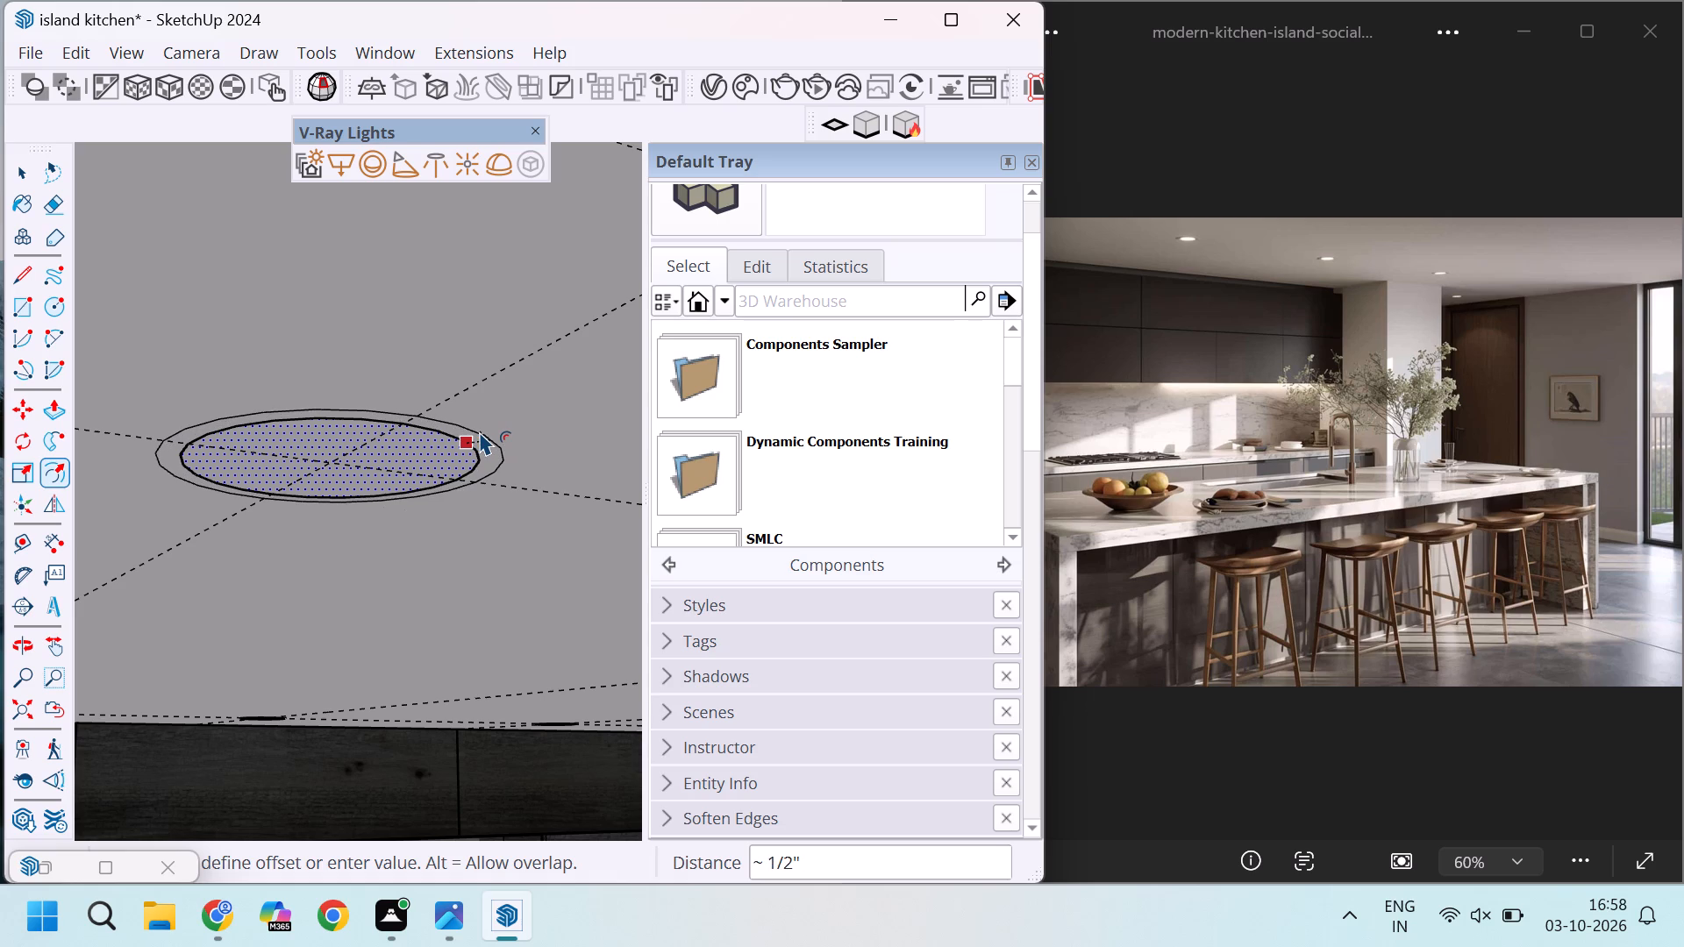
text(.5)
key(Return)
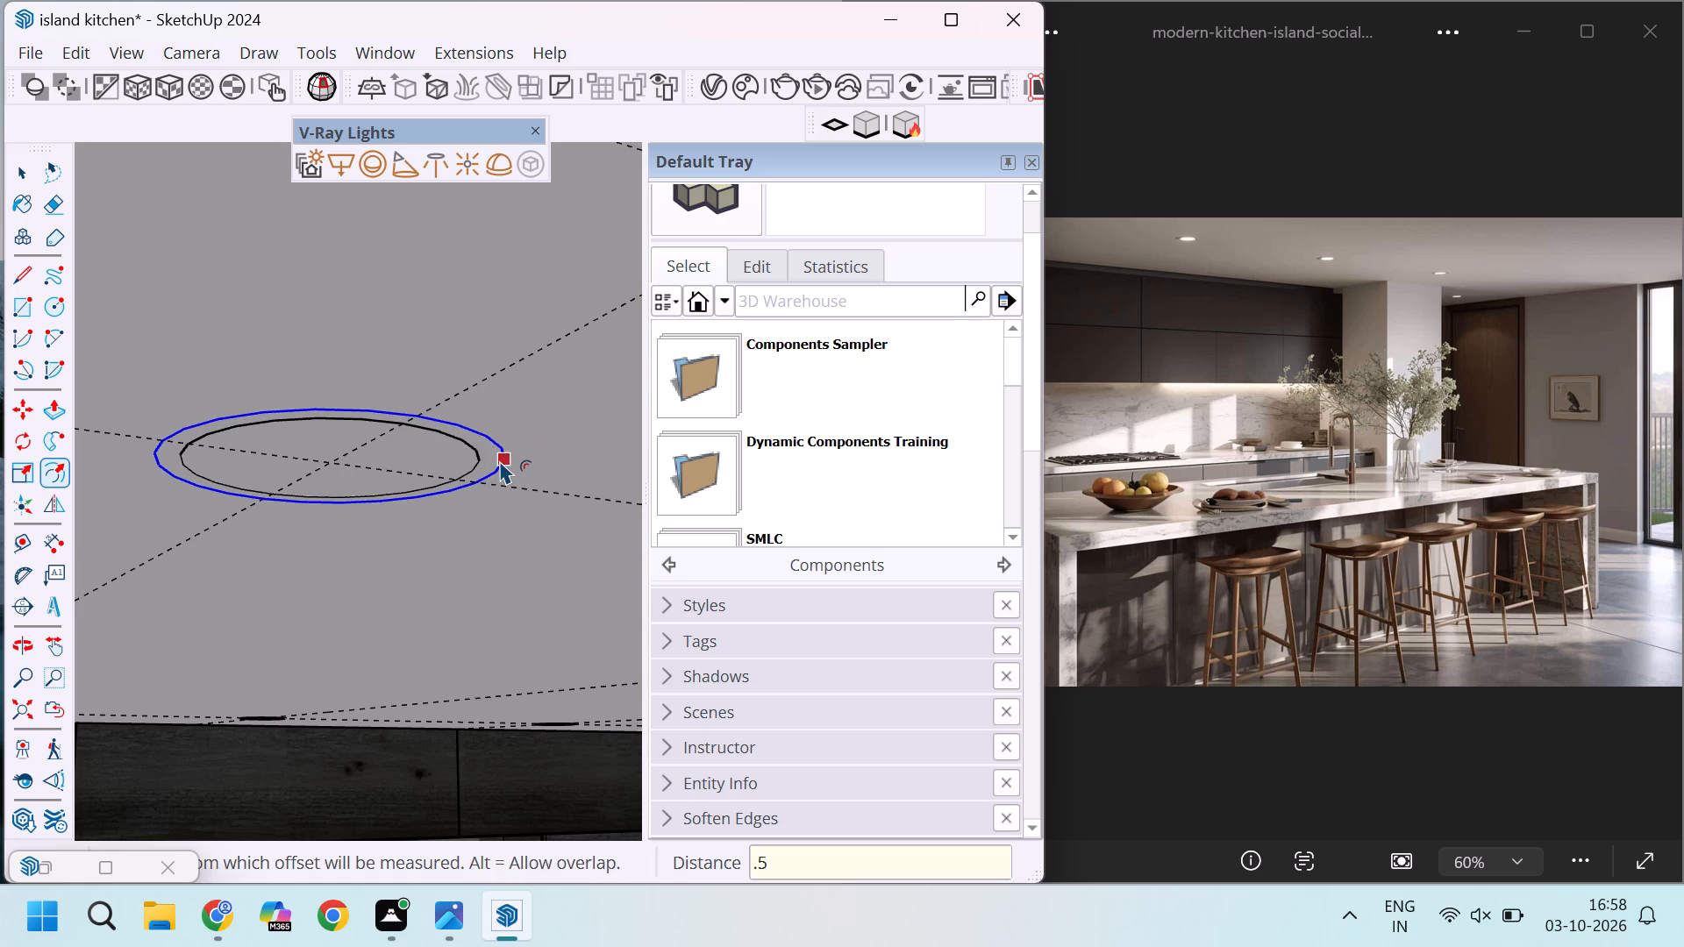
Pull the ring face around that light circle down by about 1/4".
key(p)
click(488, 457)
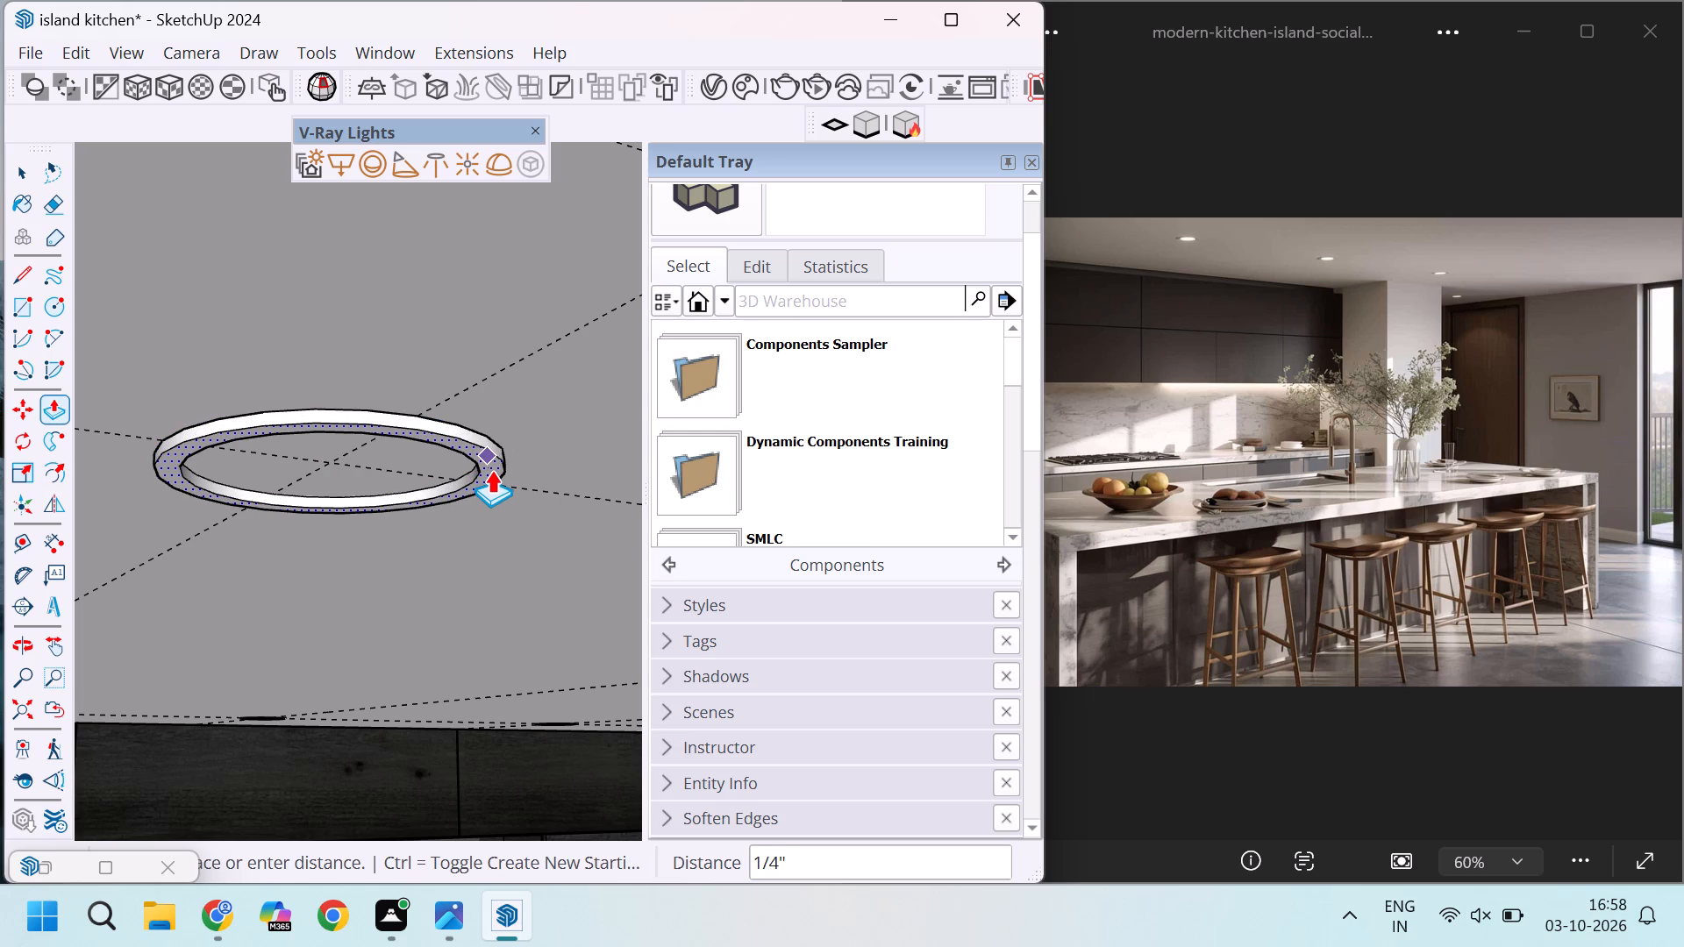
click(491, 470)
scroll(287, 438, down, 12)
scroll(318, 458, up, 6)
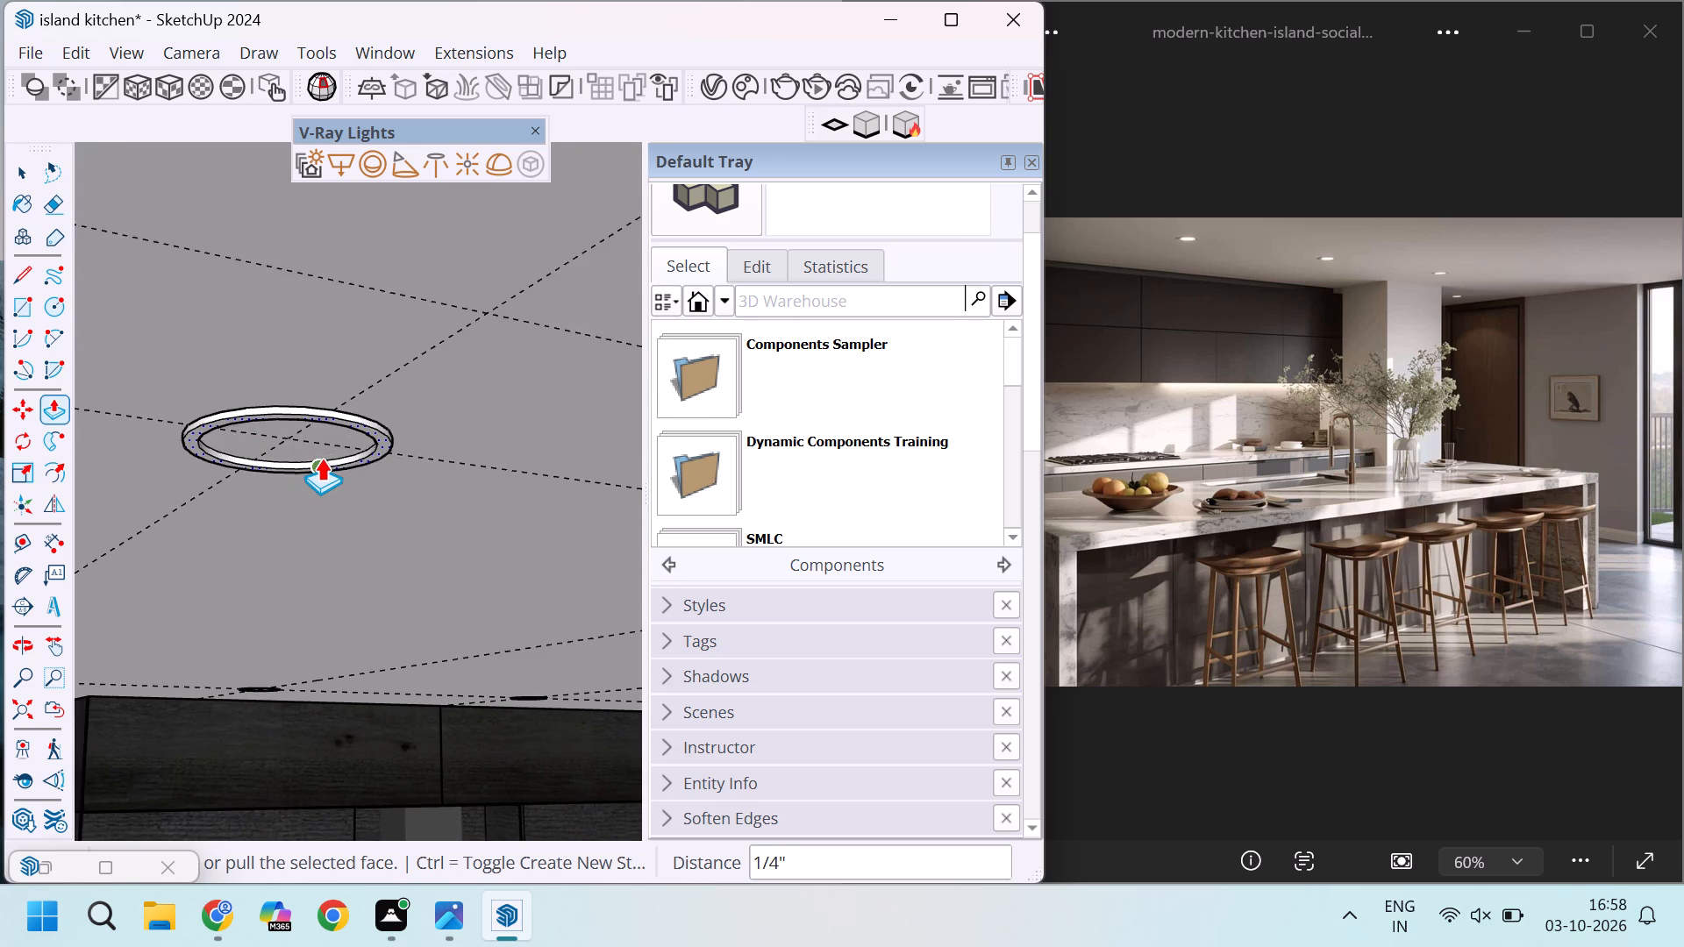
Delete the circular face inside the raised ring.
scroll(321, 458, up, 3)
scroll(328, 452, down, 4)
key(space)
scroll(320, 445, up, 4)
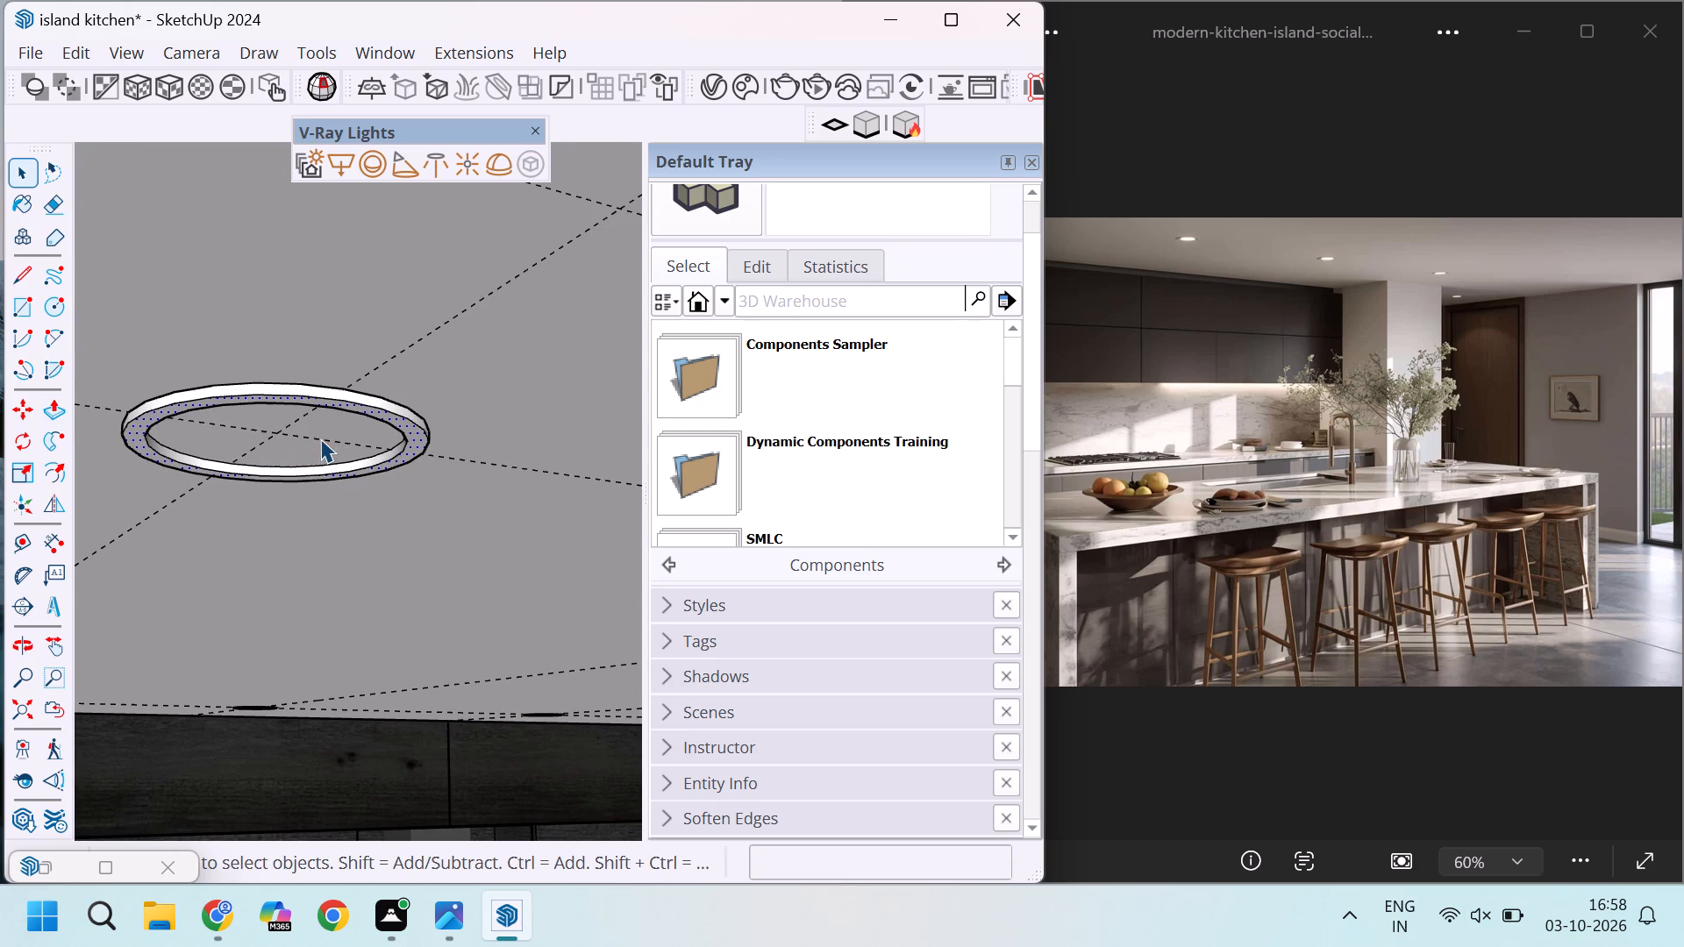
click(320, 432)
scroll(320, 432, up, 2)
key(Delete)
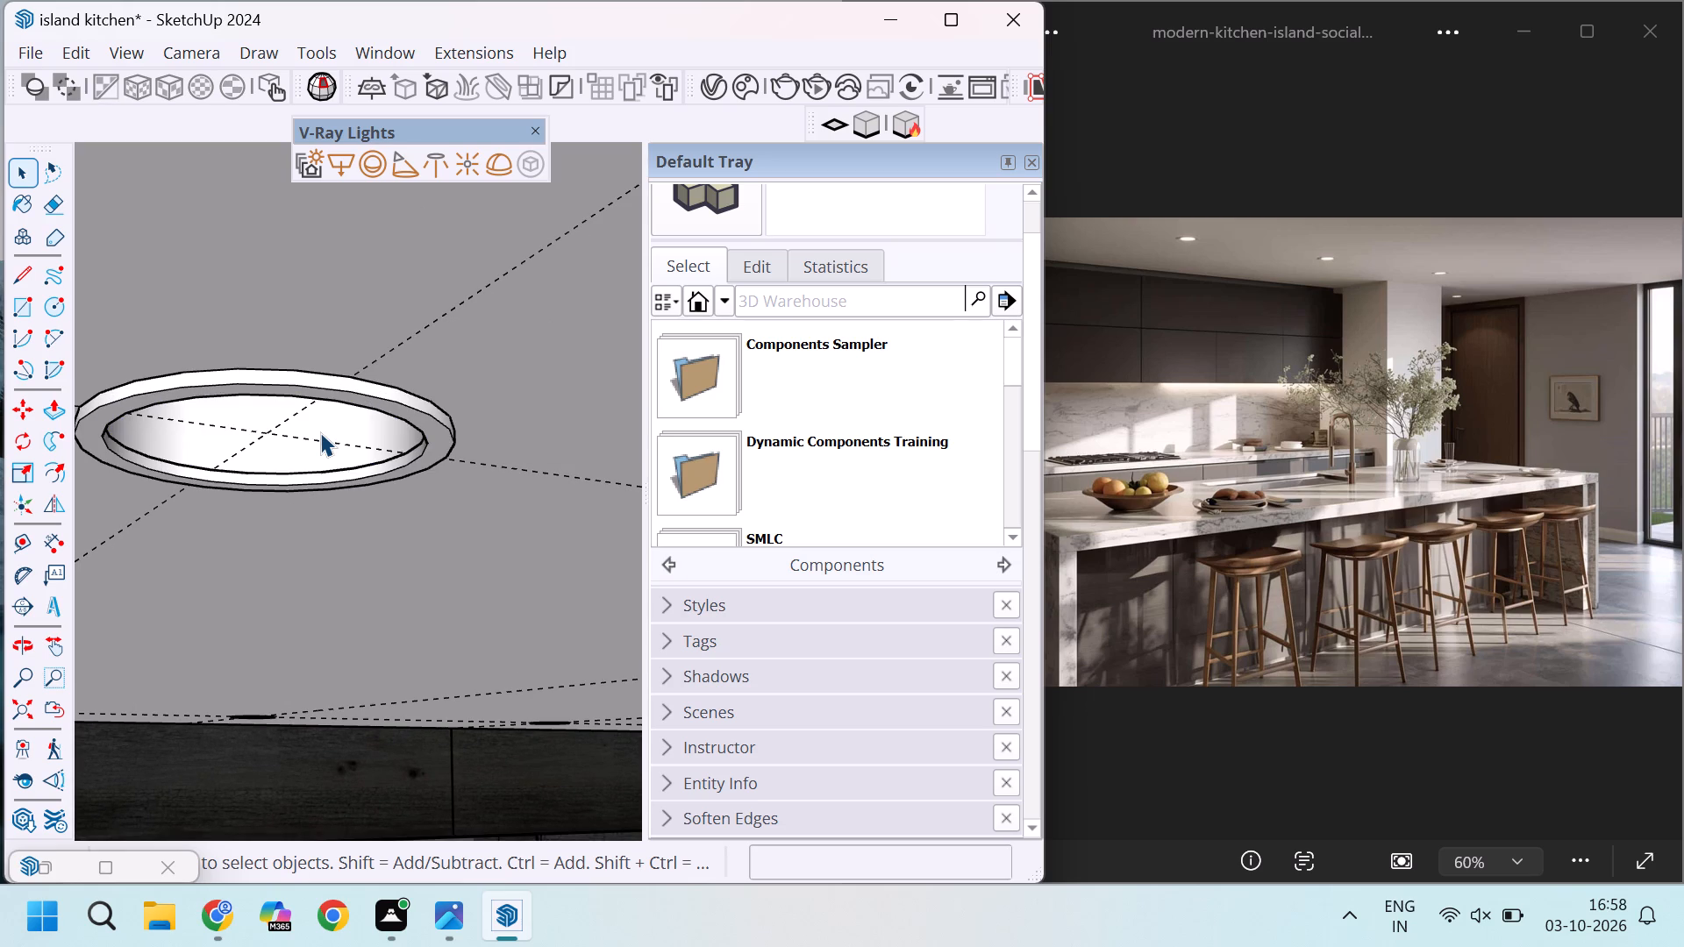
Examine the ring and its recess from below, along with the neighbouring ceiling lights.
scroll(320, 432, down, 1)
middle_drag(410, 463, 360, 391)
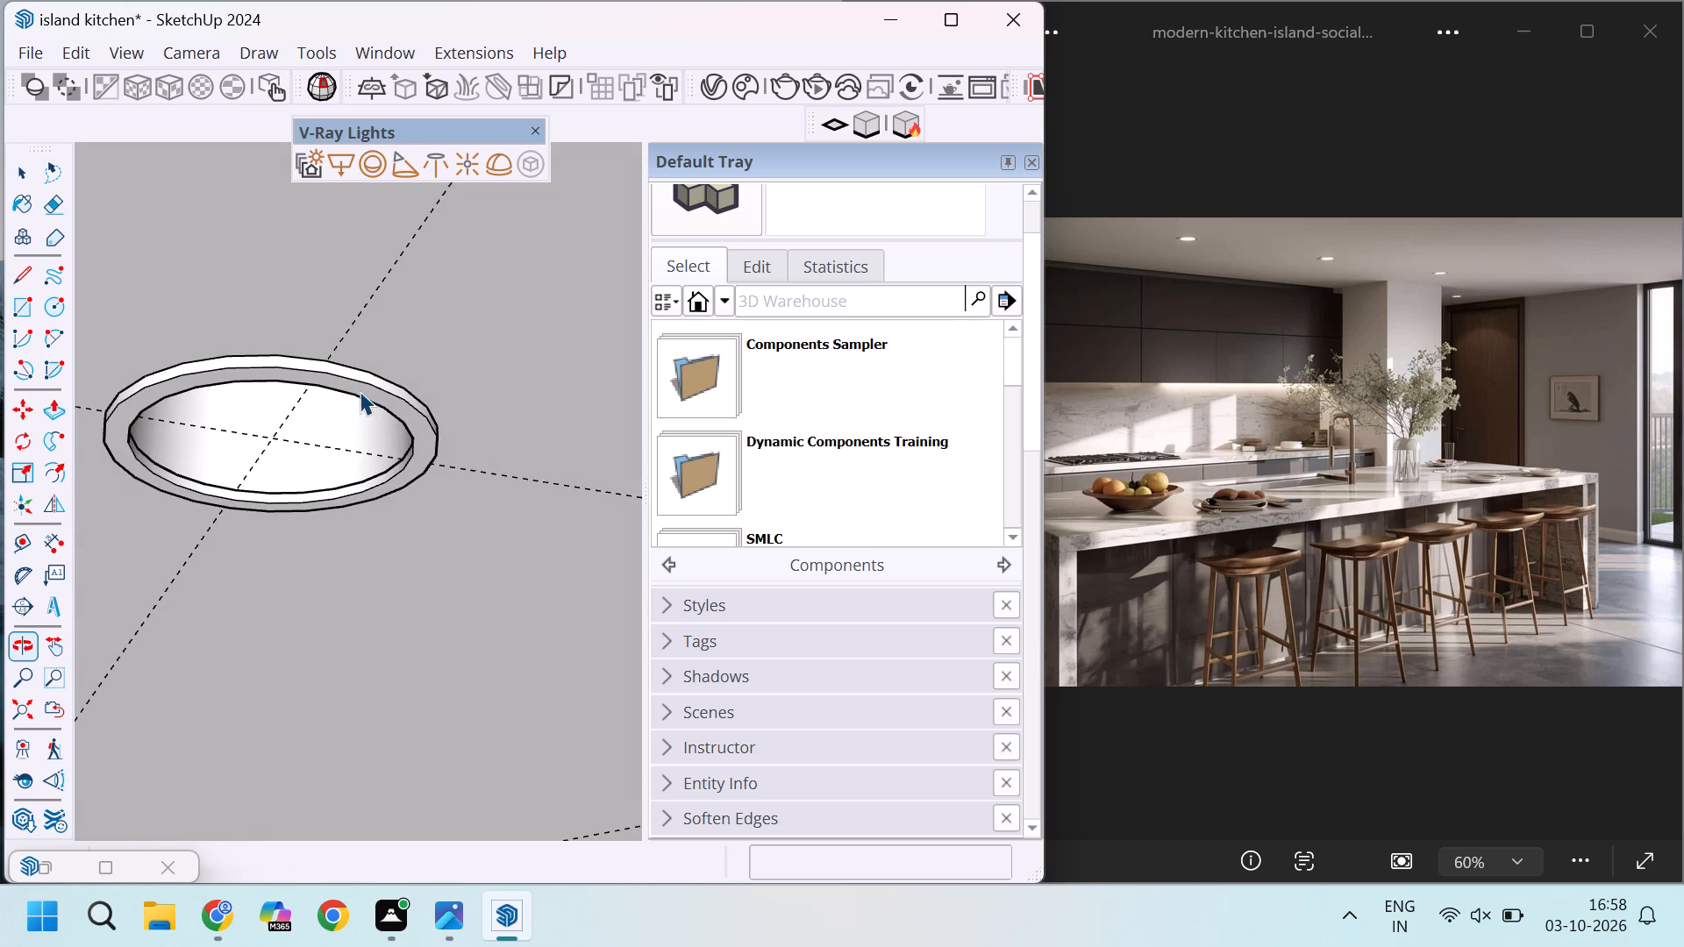
scroll(362, 440, up, 1)
middle_drag(362, 441, 394, 431)
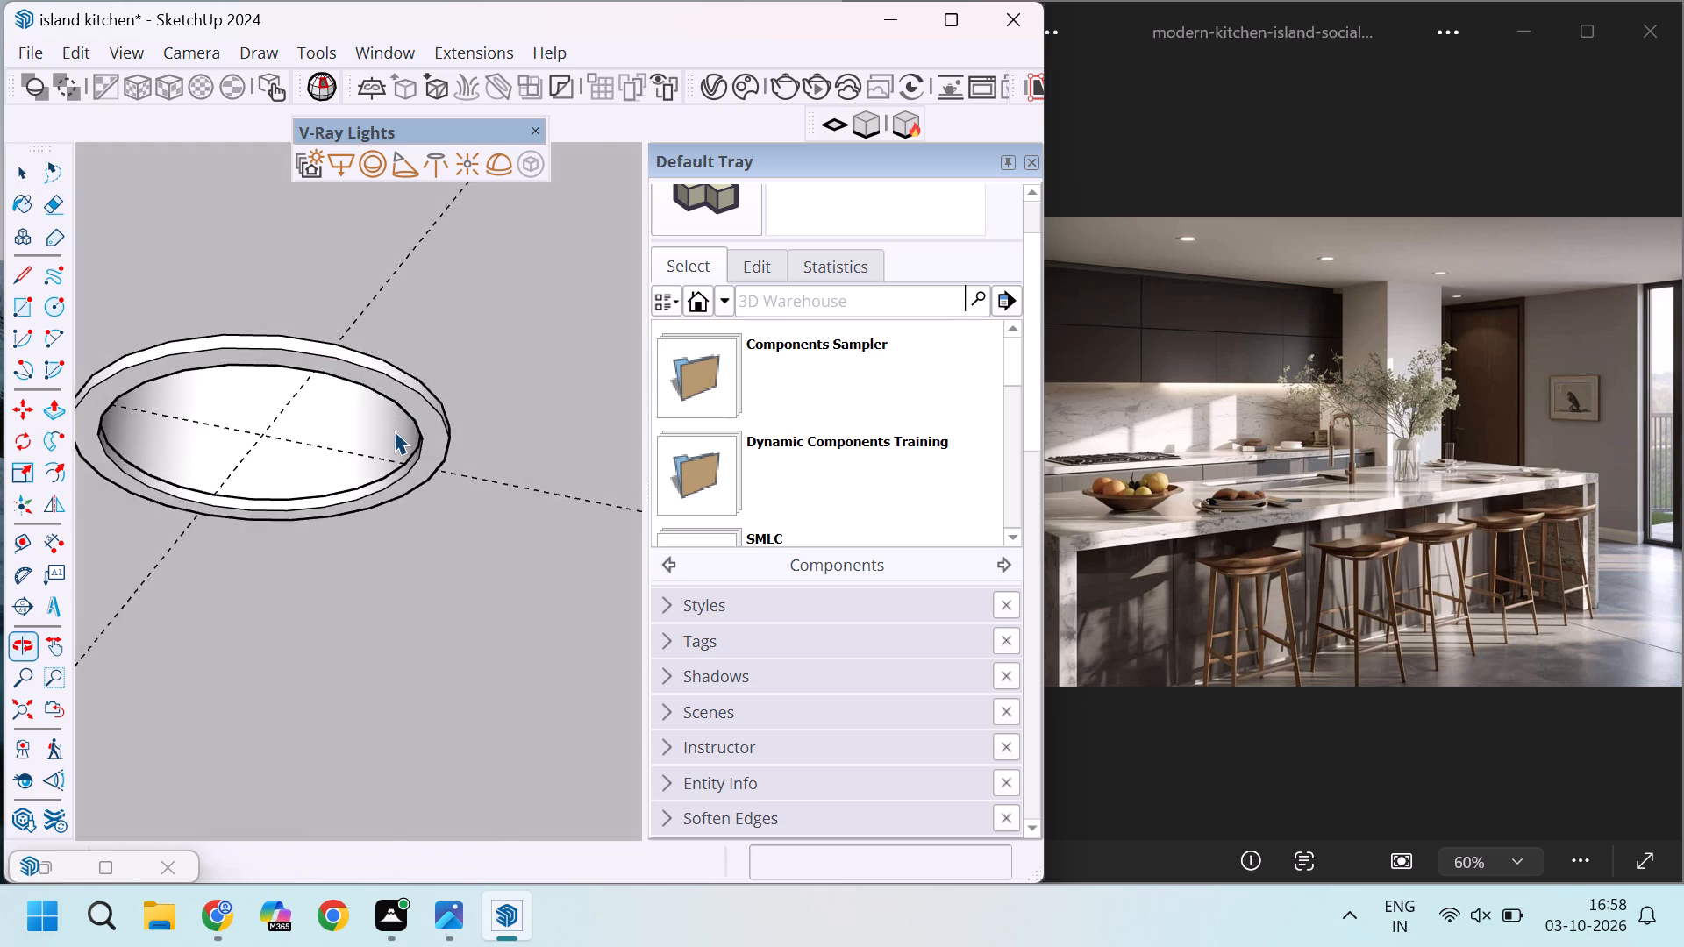
scroll(394, 431, down, 16)
scroll(402, 450, up, 5)
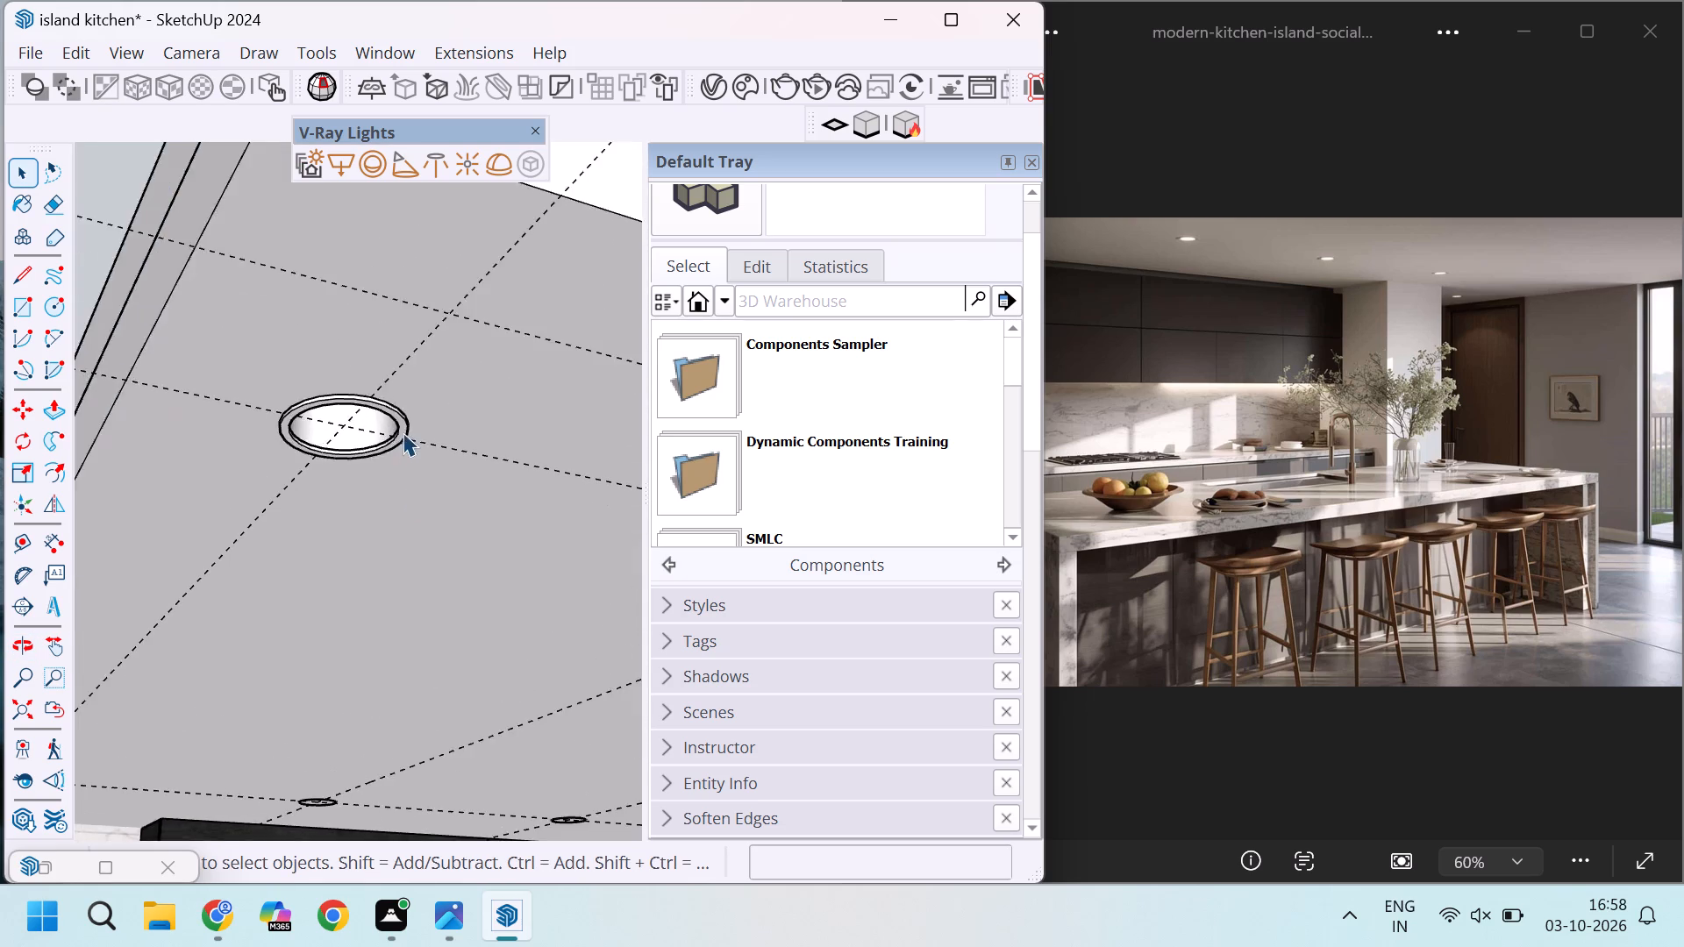
scroll(403, 432, up, 4)
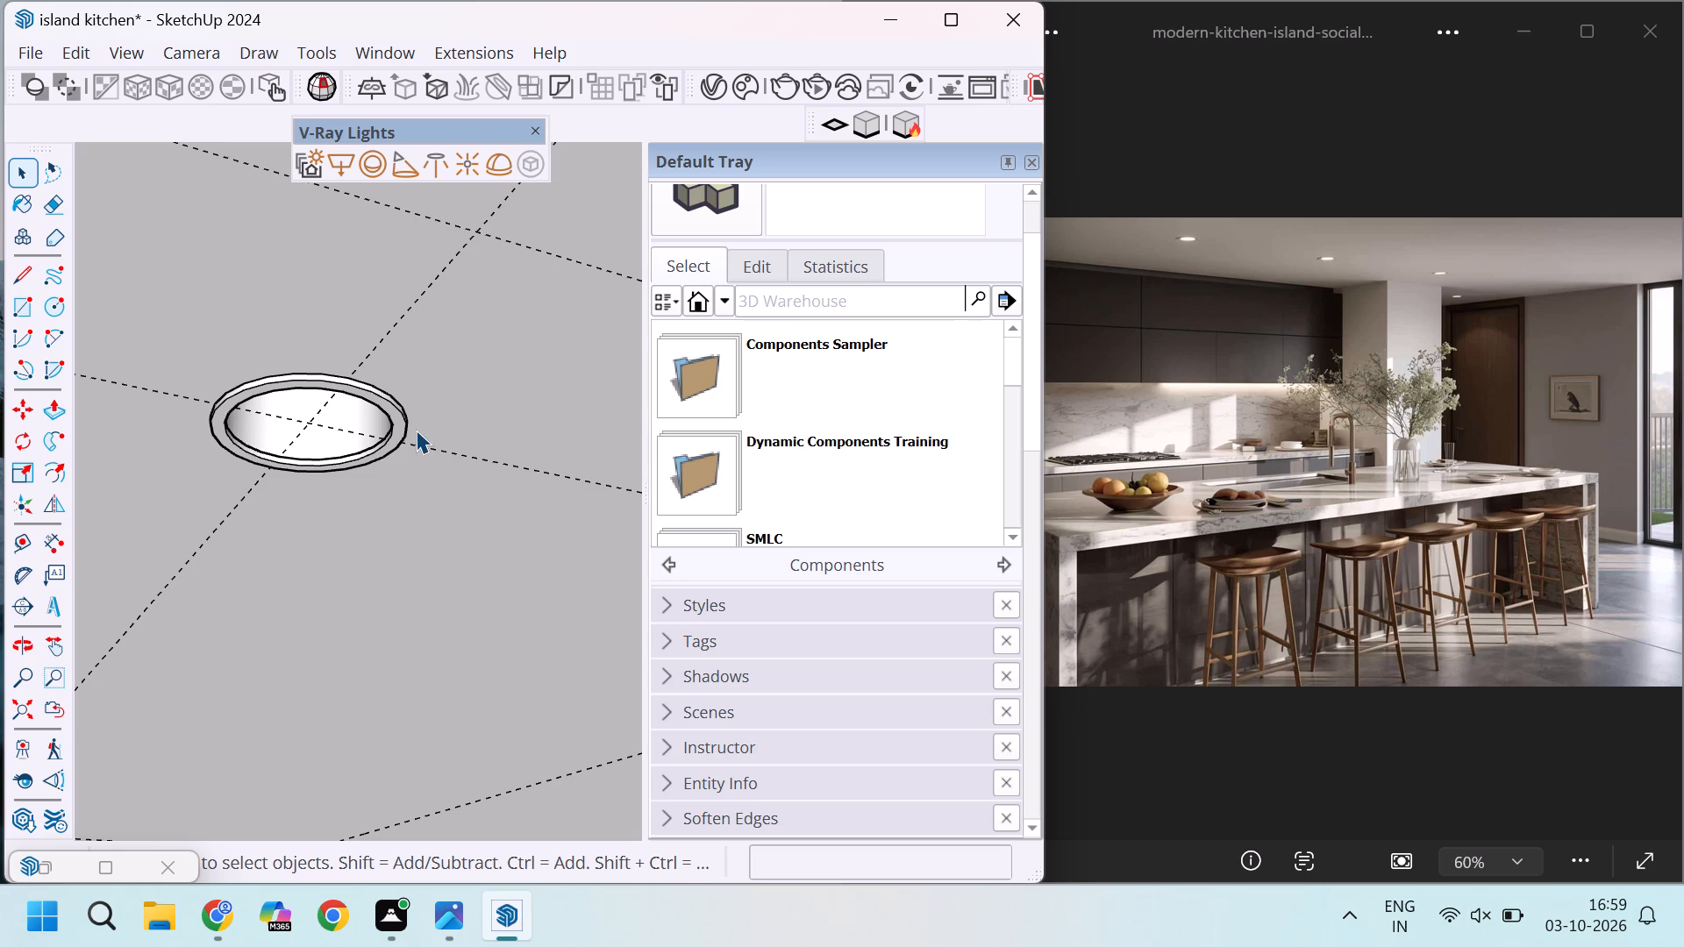
scroll(355, 334, down, 7)
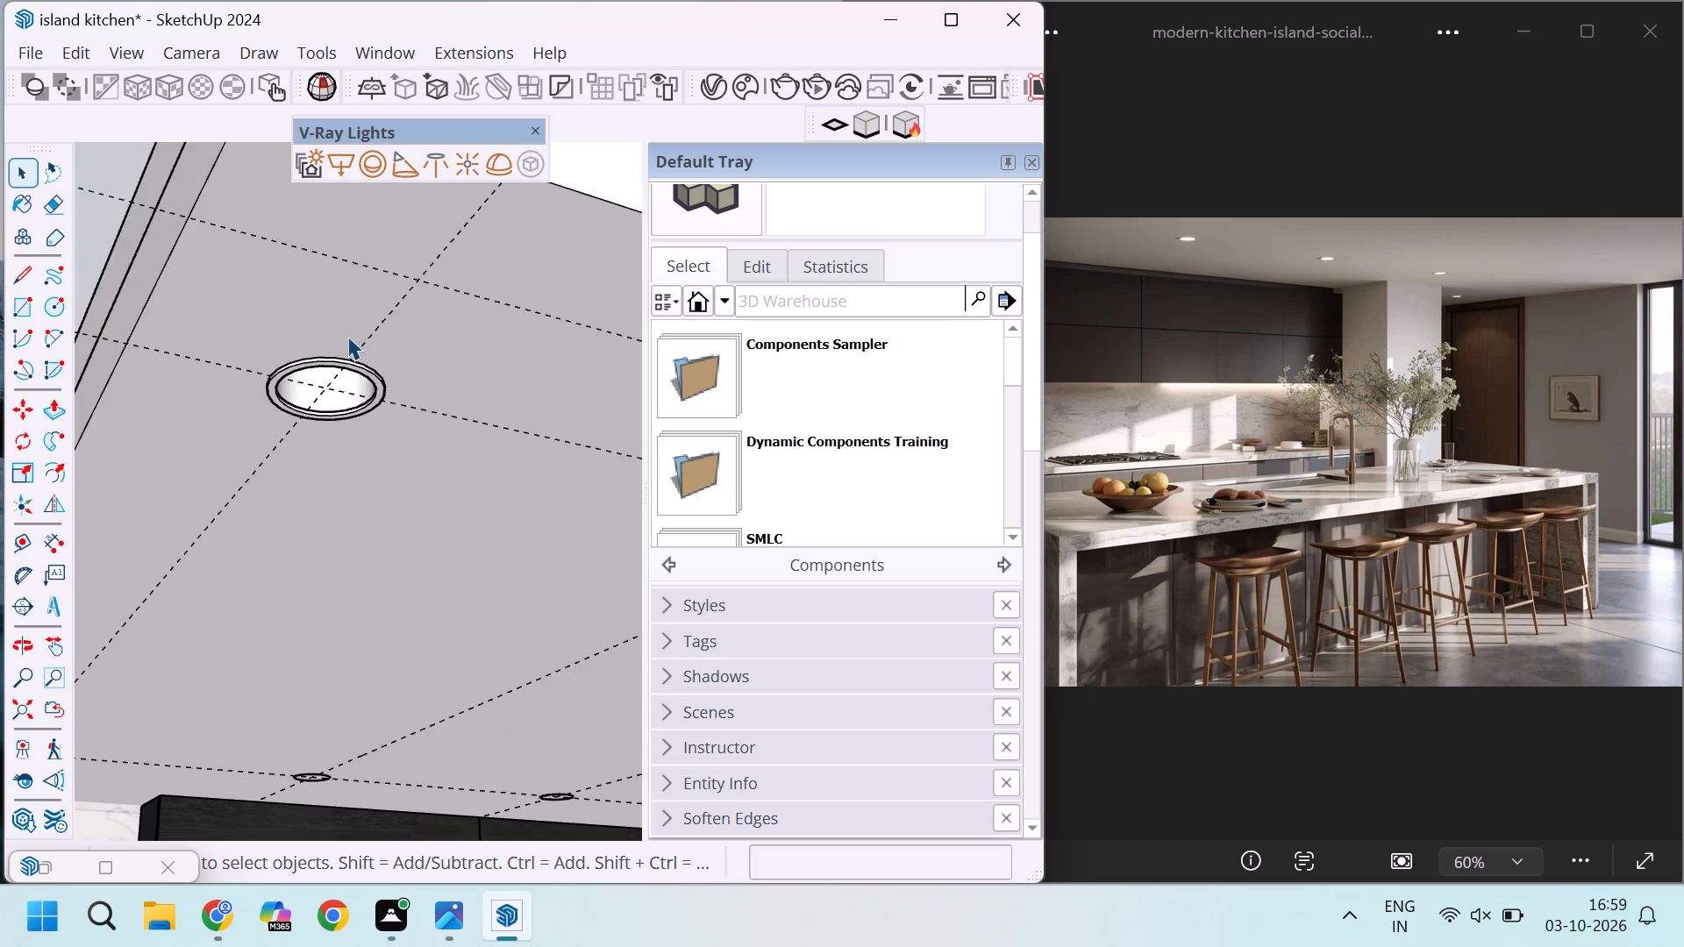
scroll(347, 336, down, 15)
scroll(502, 380, up, 6)
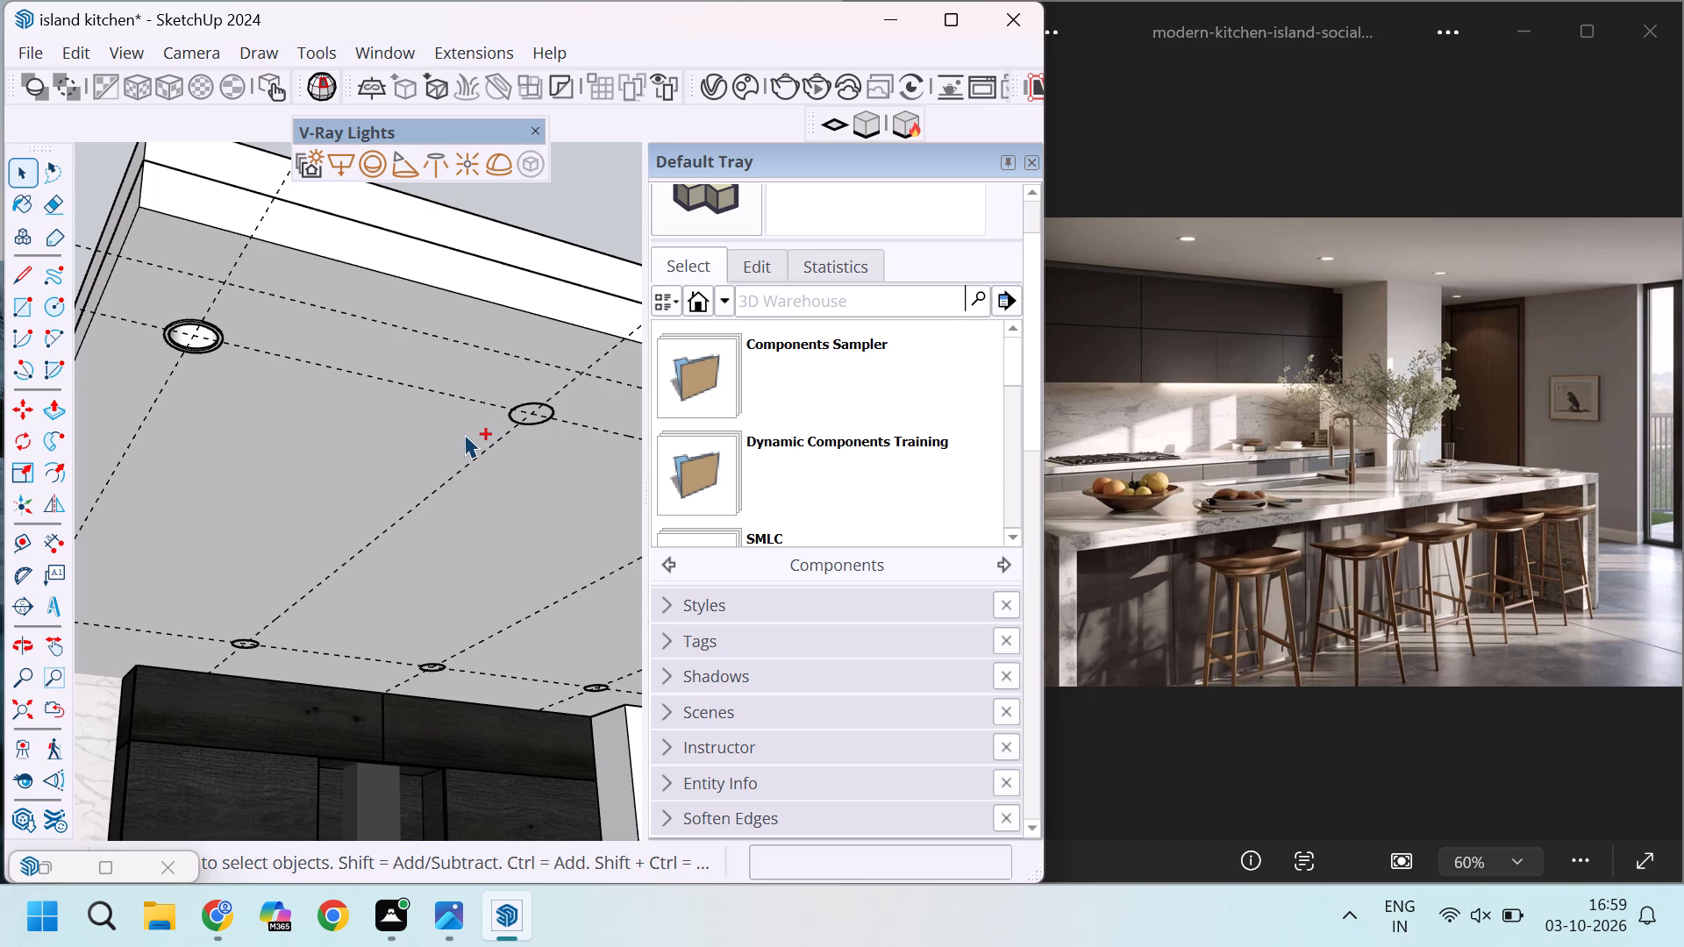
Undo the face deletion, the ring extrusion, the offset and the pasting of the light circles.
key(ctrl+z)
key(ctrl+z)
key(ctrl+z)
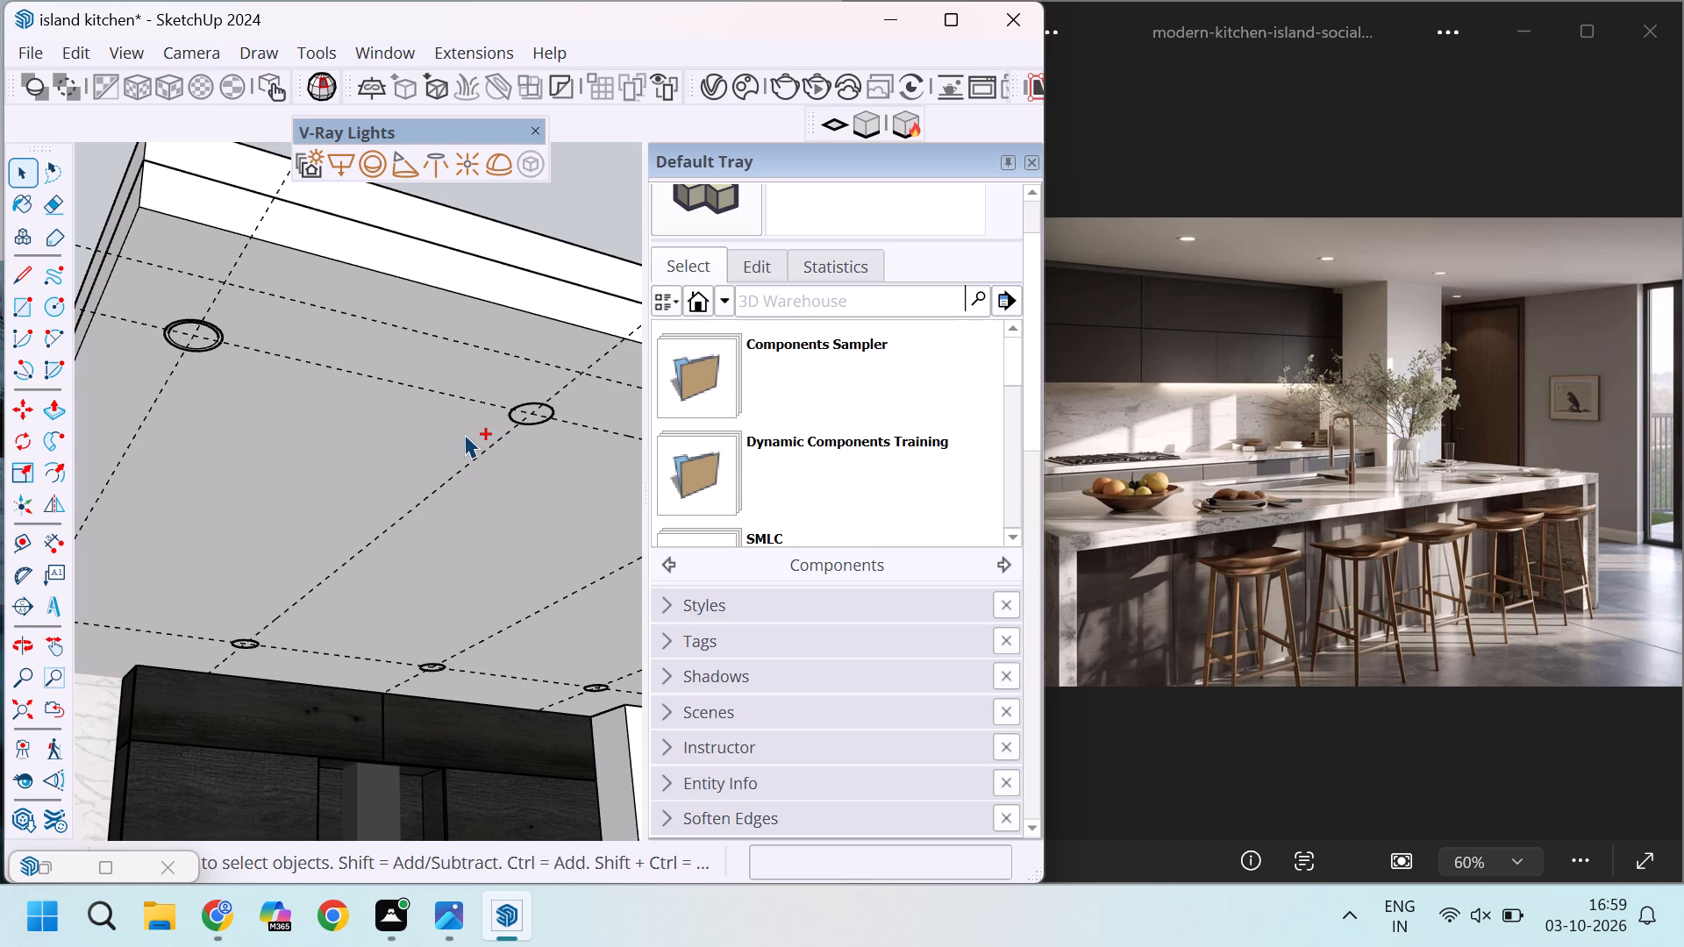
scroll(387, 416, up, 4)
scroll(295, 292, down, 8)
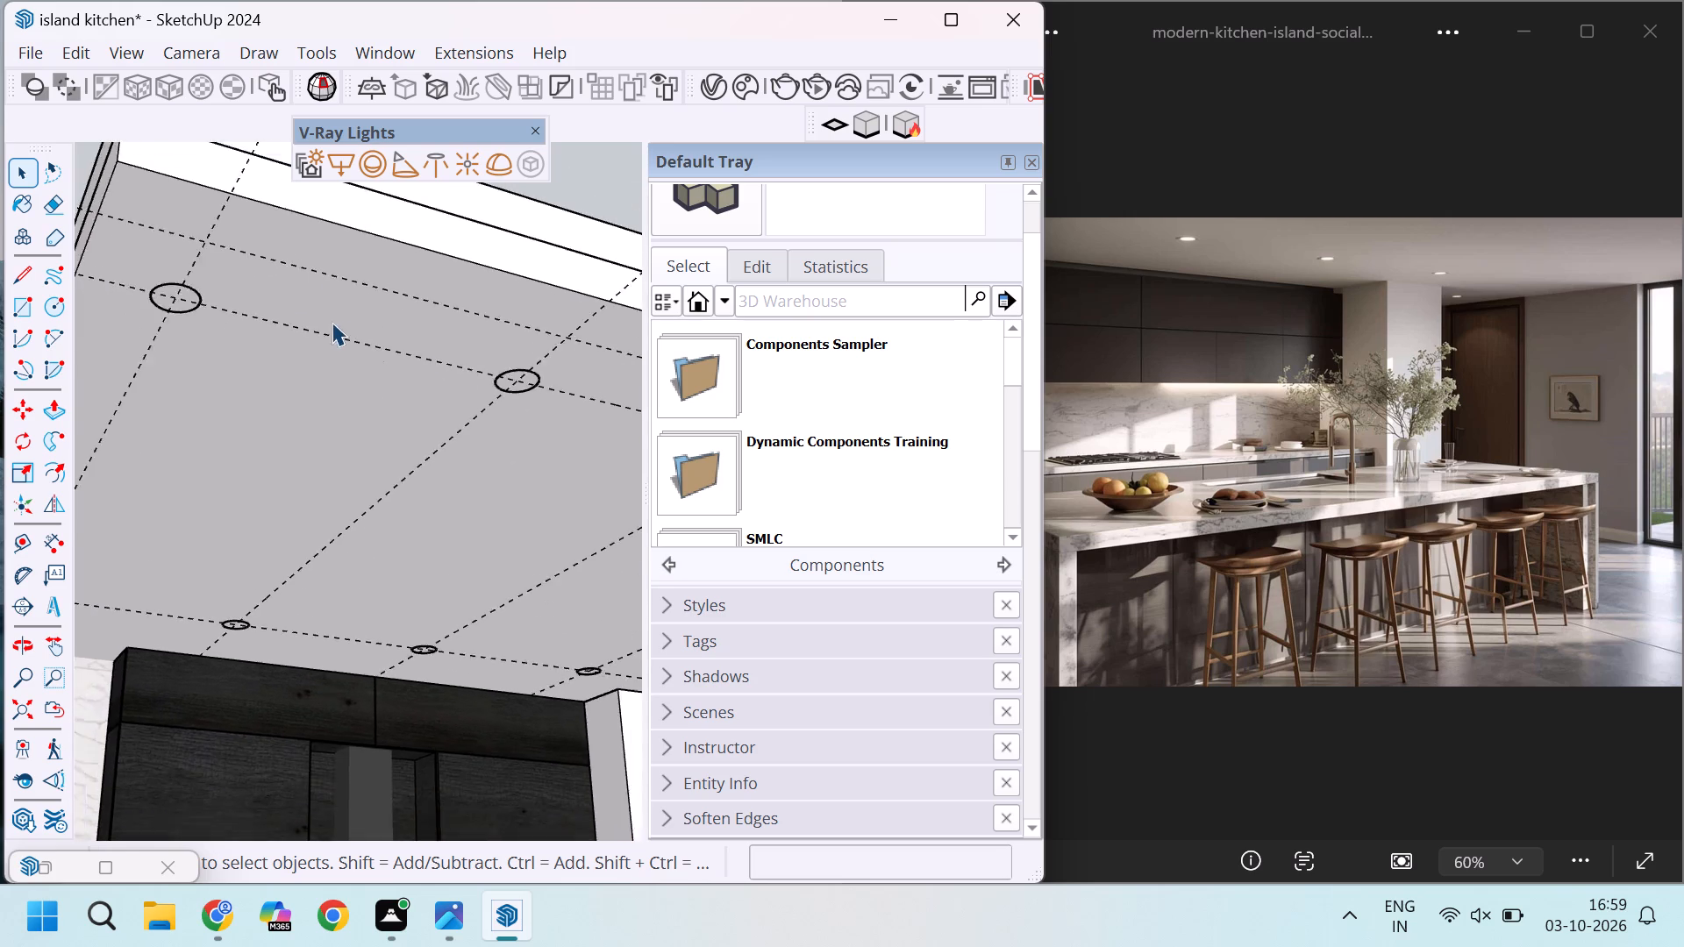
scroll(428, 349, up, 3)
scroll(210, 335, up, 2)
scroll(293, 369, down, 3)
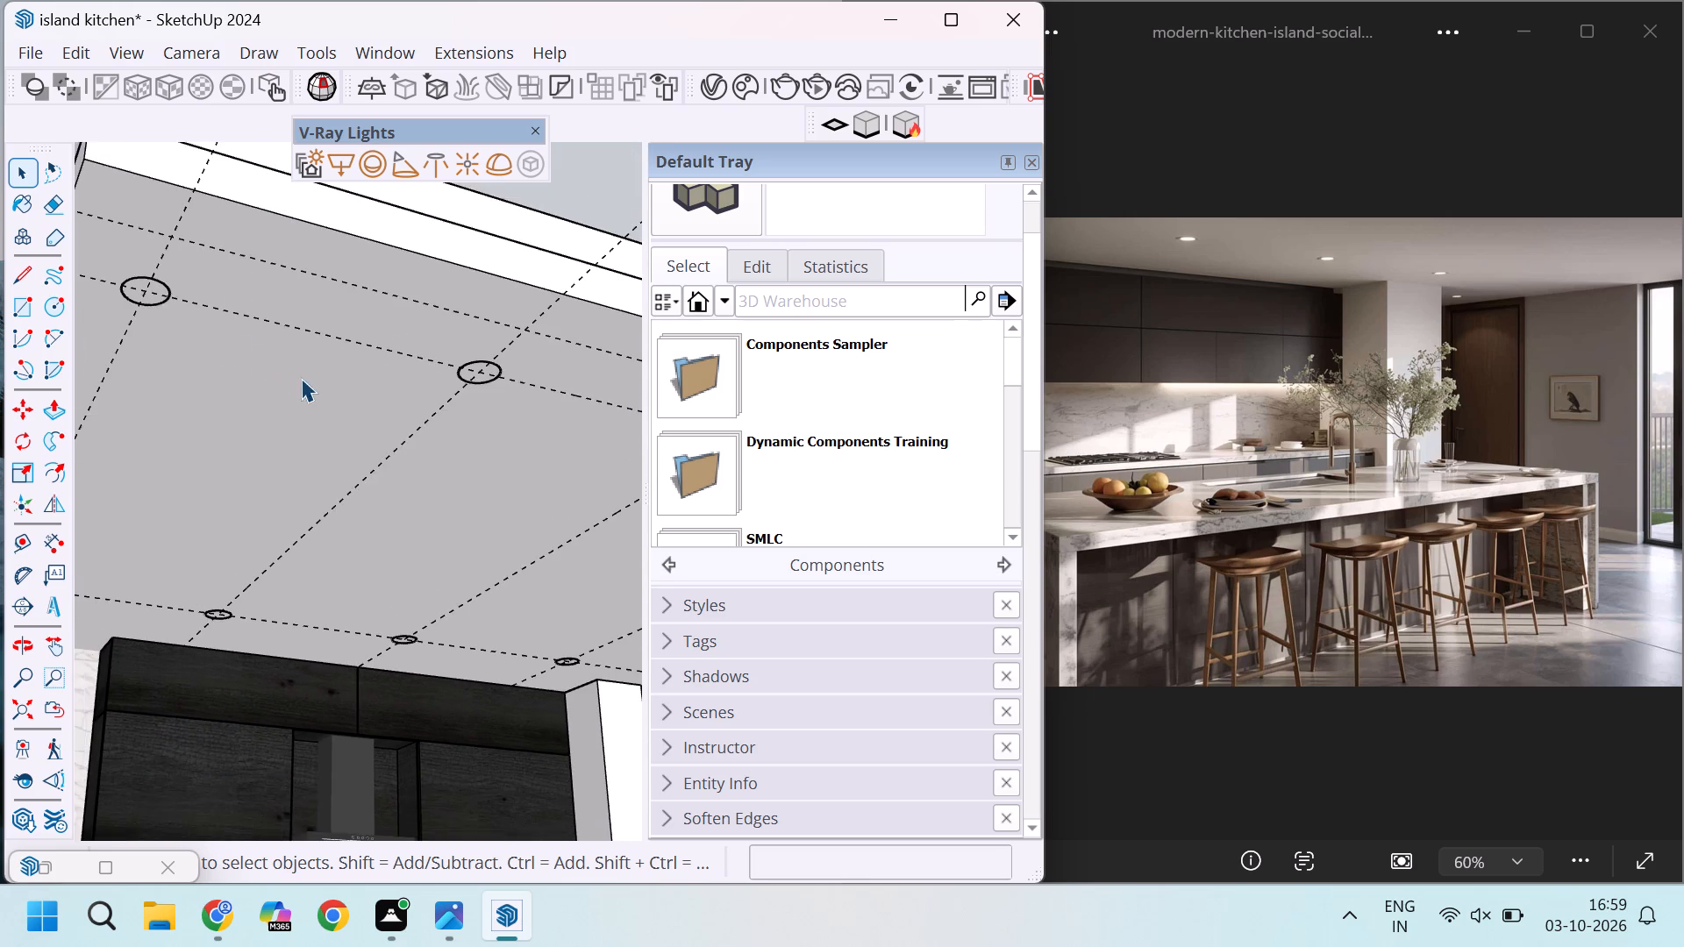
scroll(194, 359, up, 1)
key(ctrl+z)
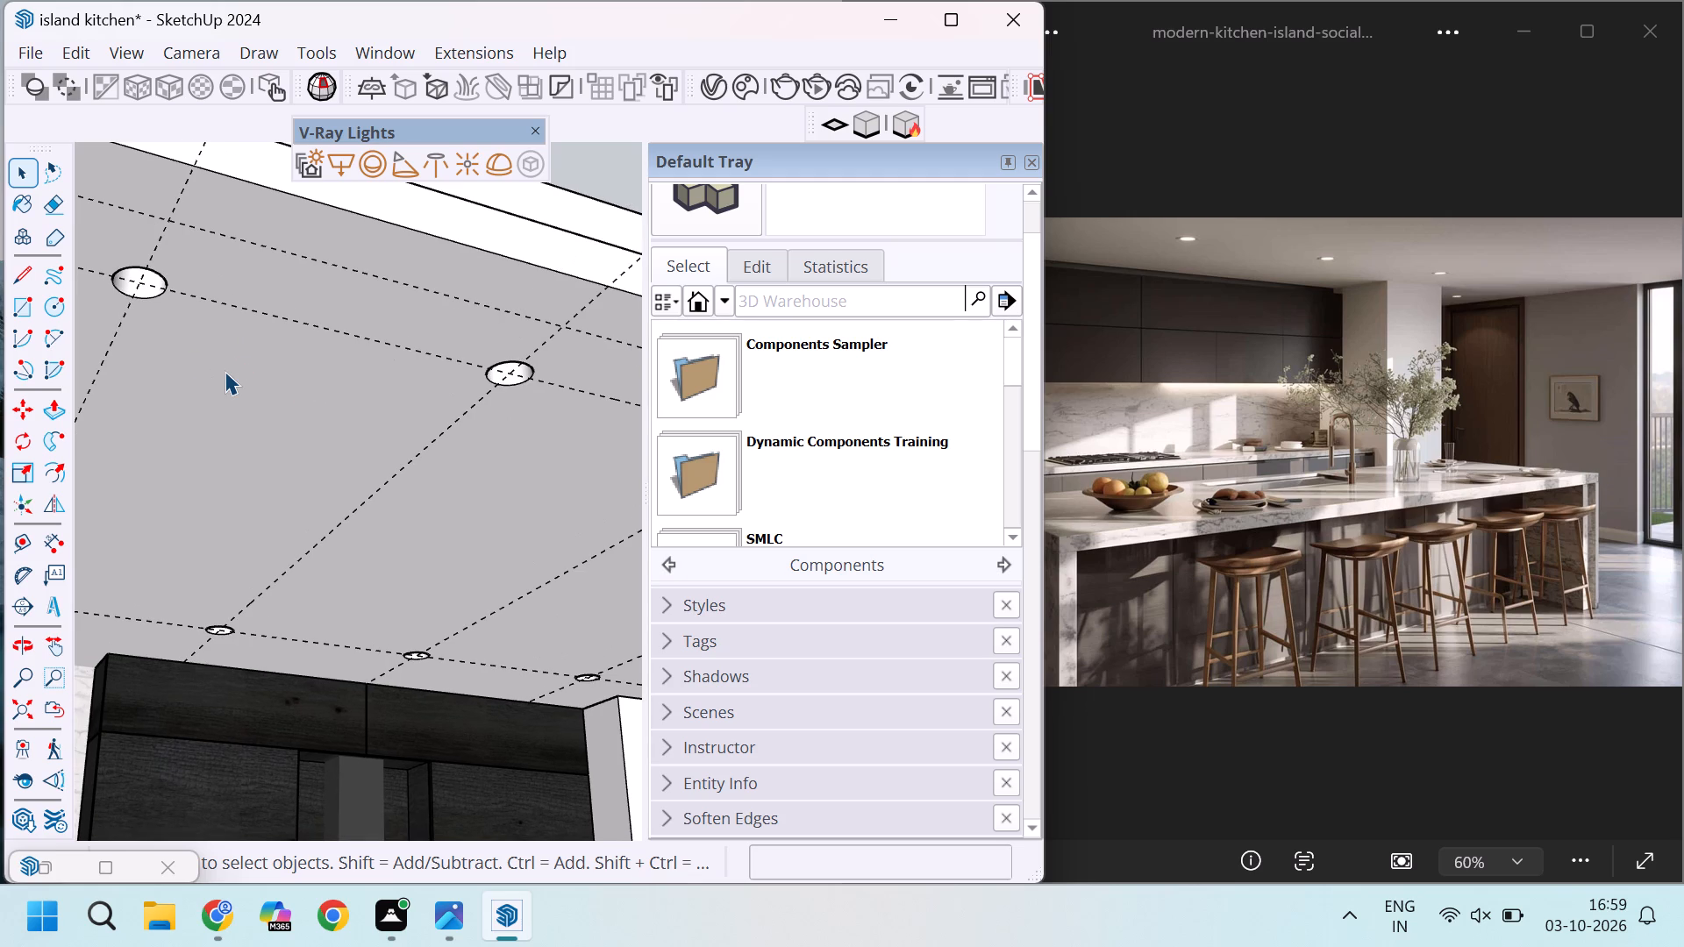
Paste the copied ceiling-light circles in place again over the recesses.
scroll(575, 346, down, 7)
scroll(382, 288, up, 10)
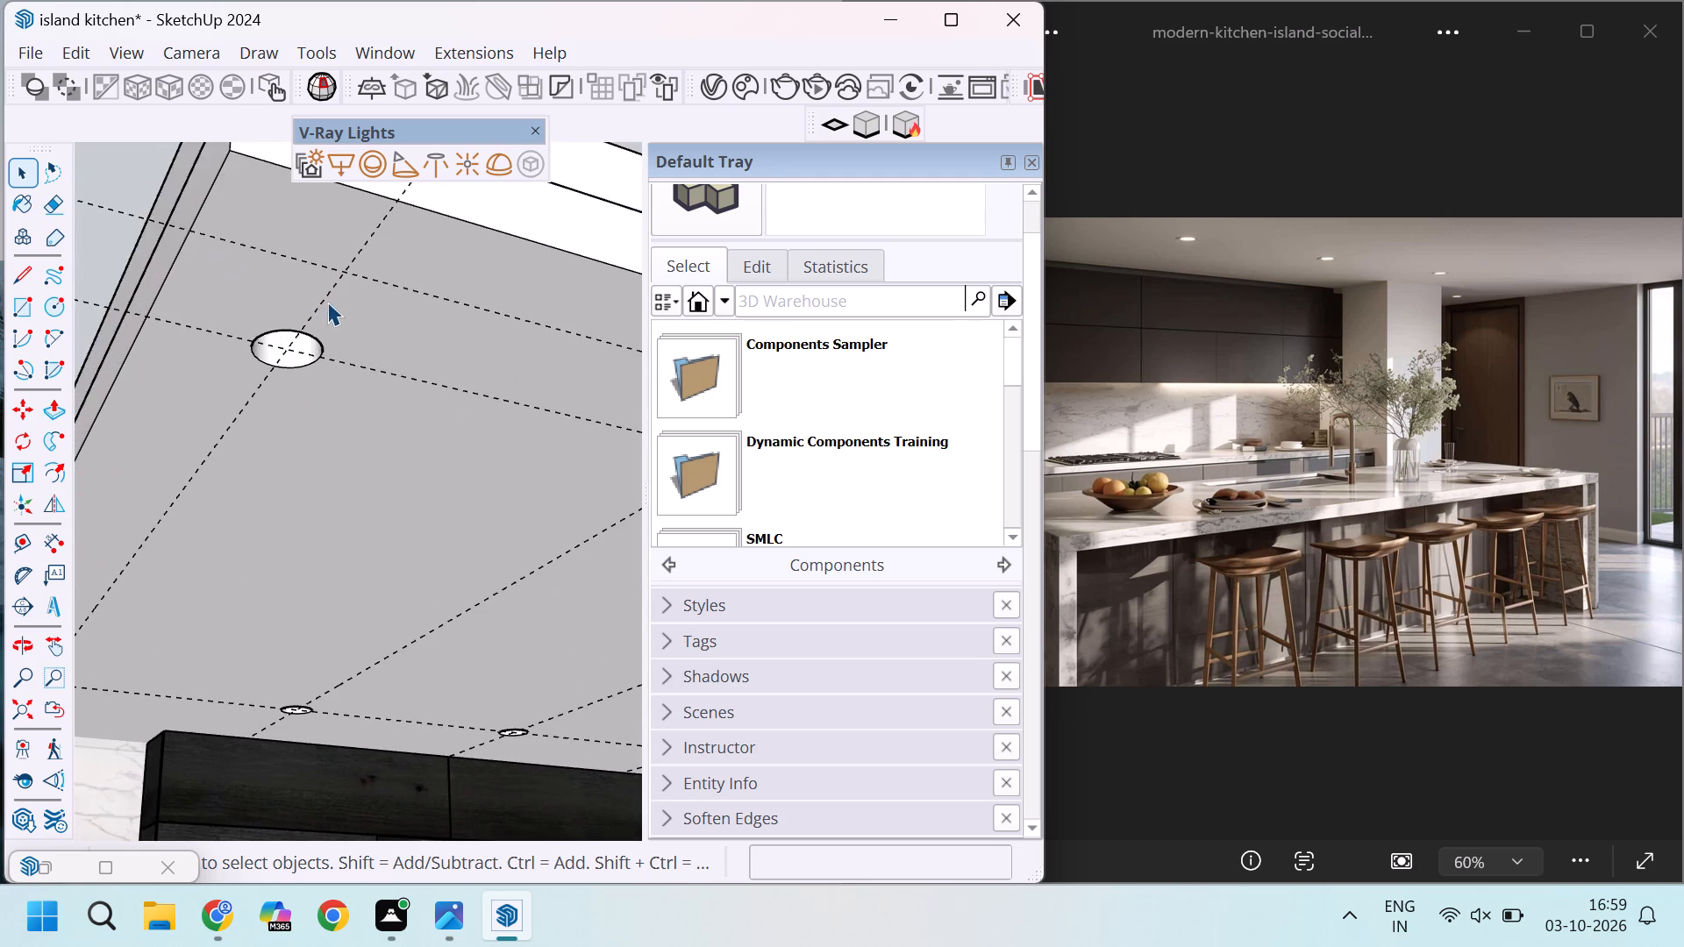
scroll(337, 319, down, 3)
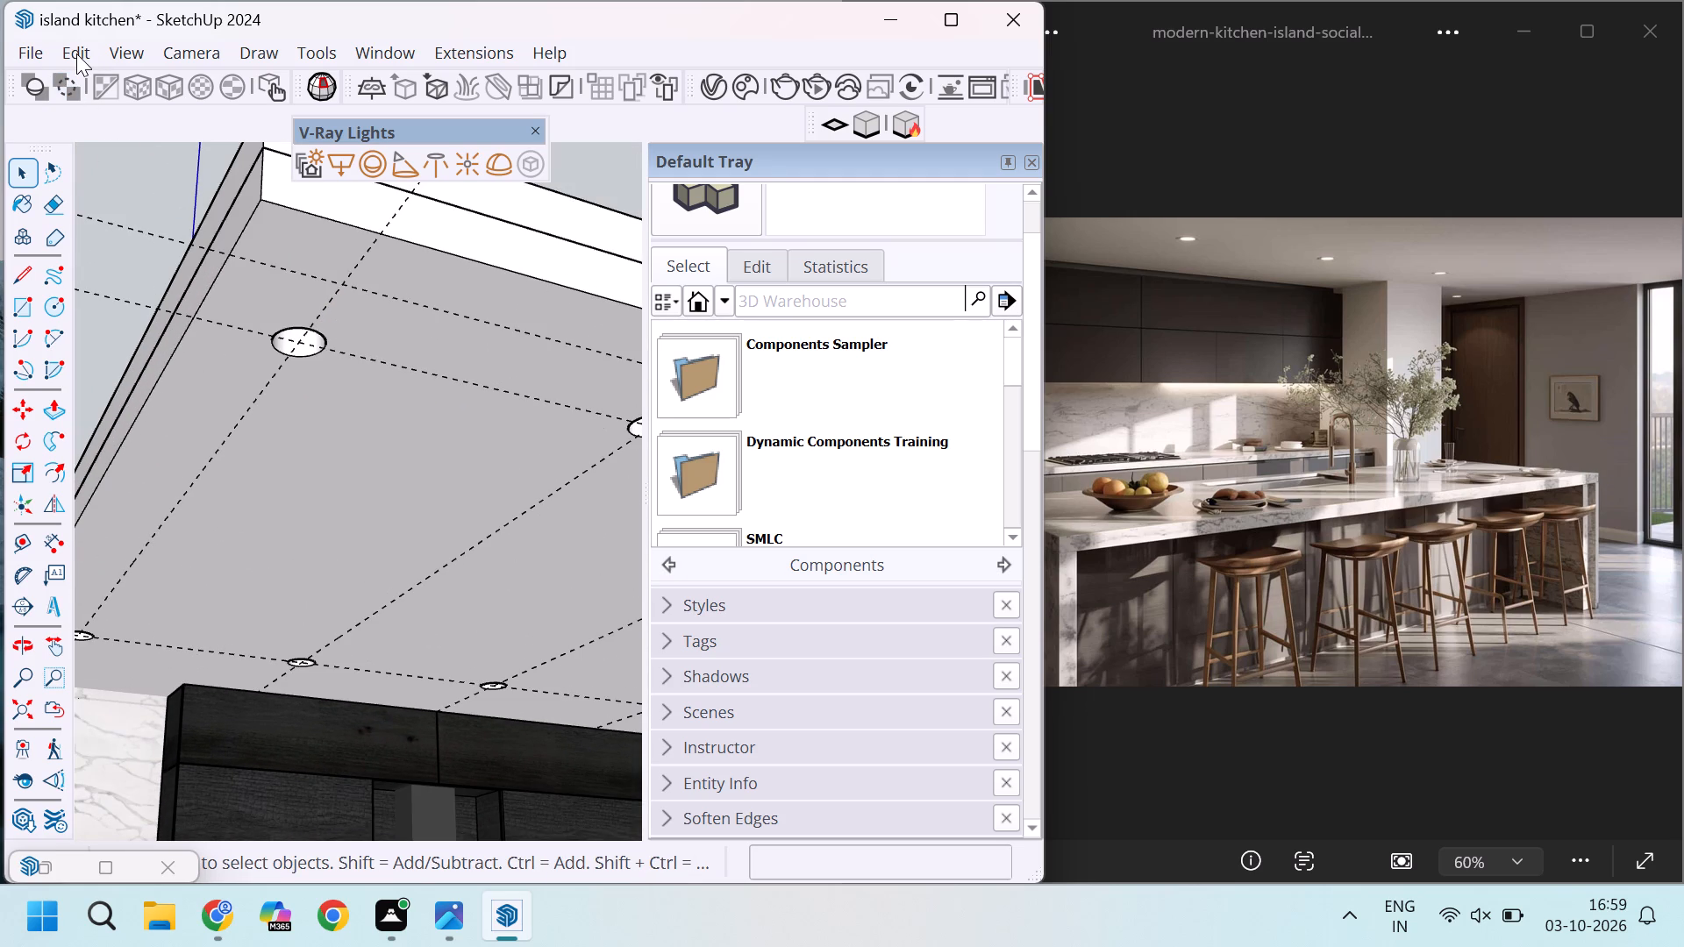
click(76, 55)
click(218, 248)
Make a component from the selected pasted light circles, replacing the selection.
scroll(338, 423, up, 1)
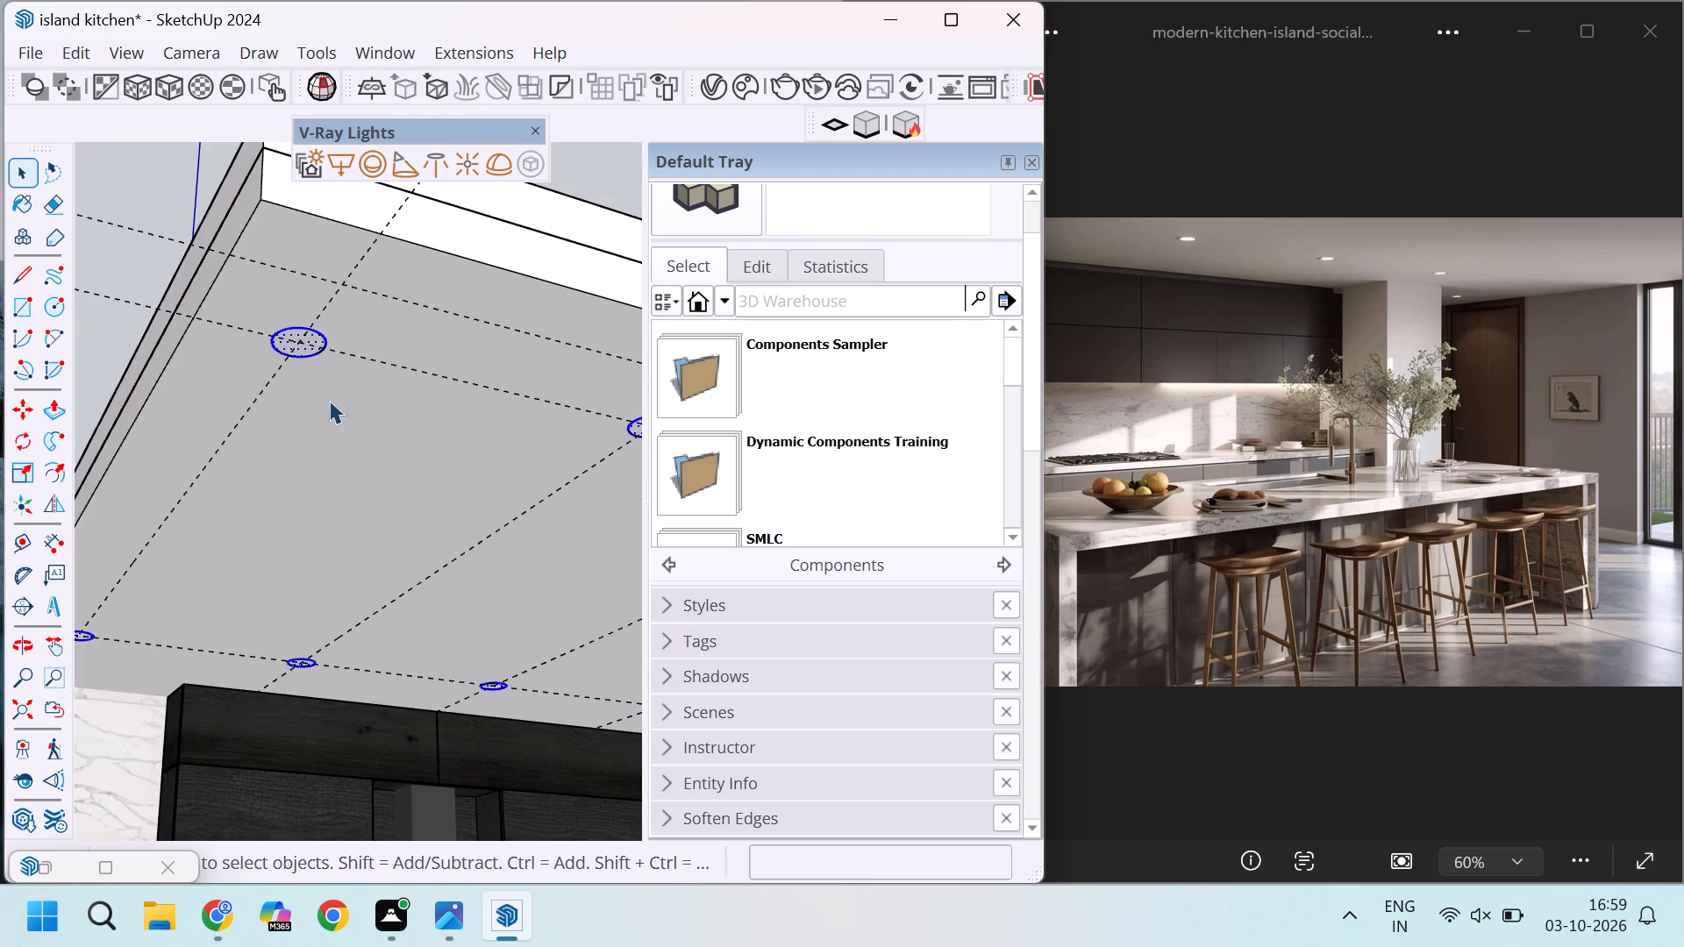
scroll(329, 400, up, 7)
scroll(324, 299, up, 2)
right_click(324, 299)
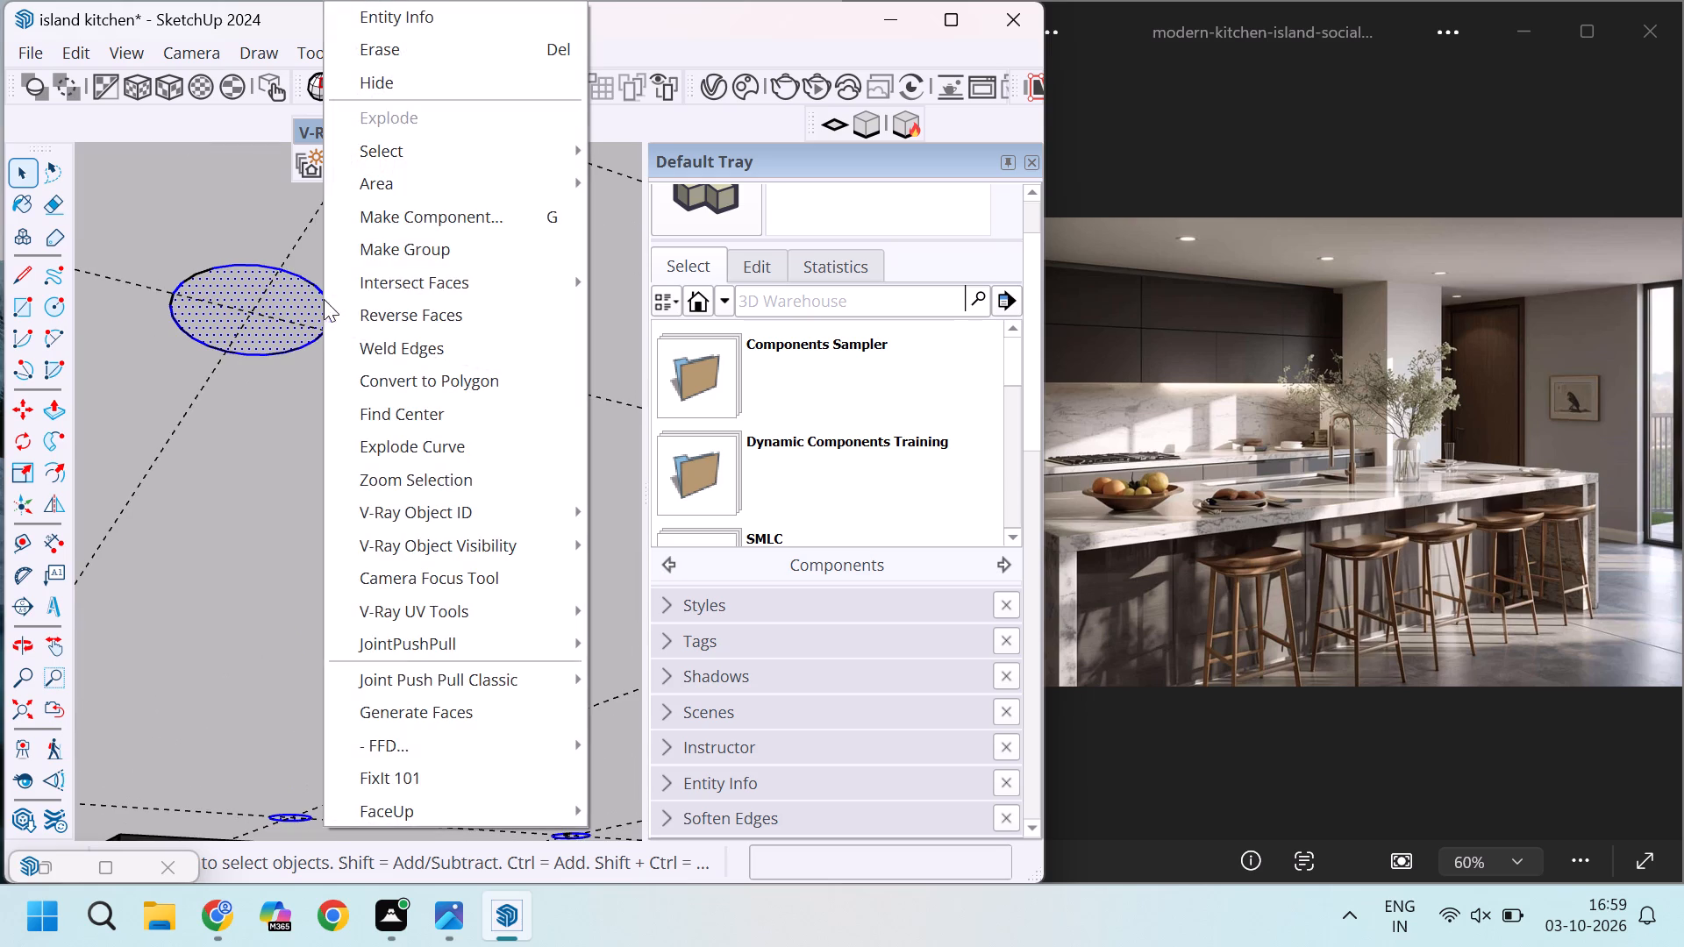
click(443, 218)
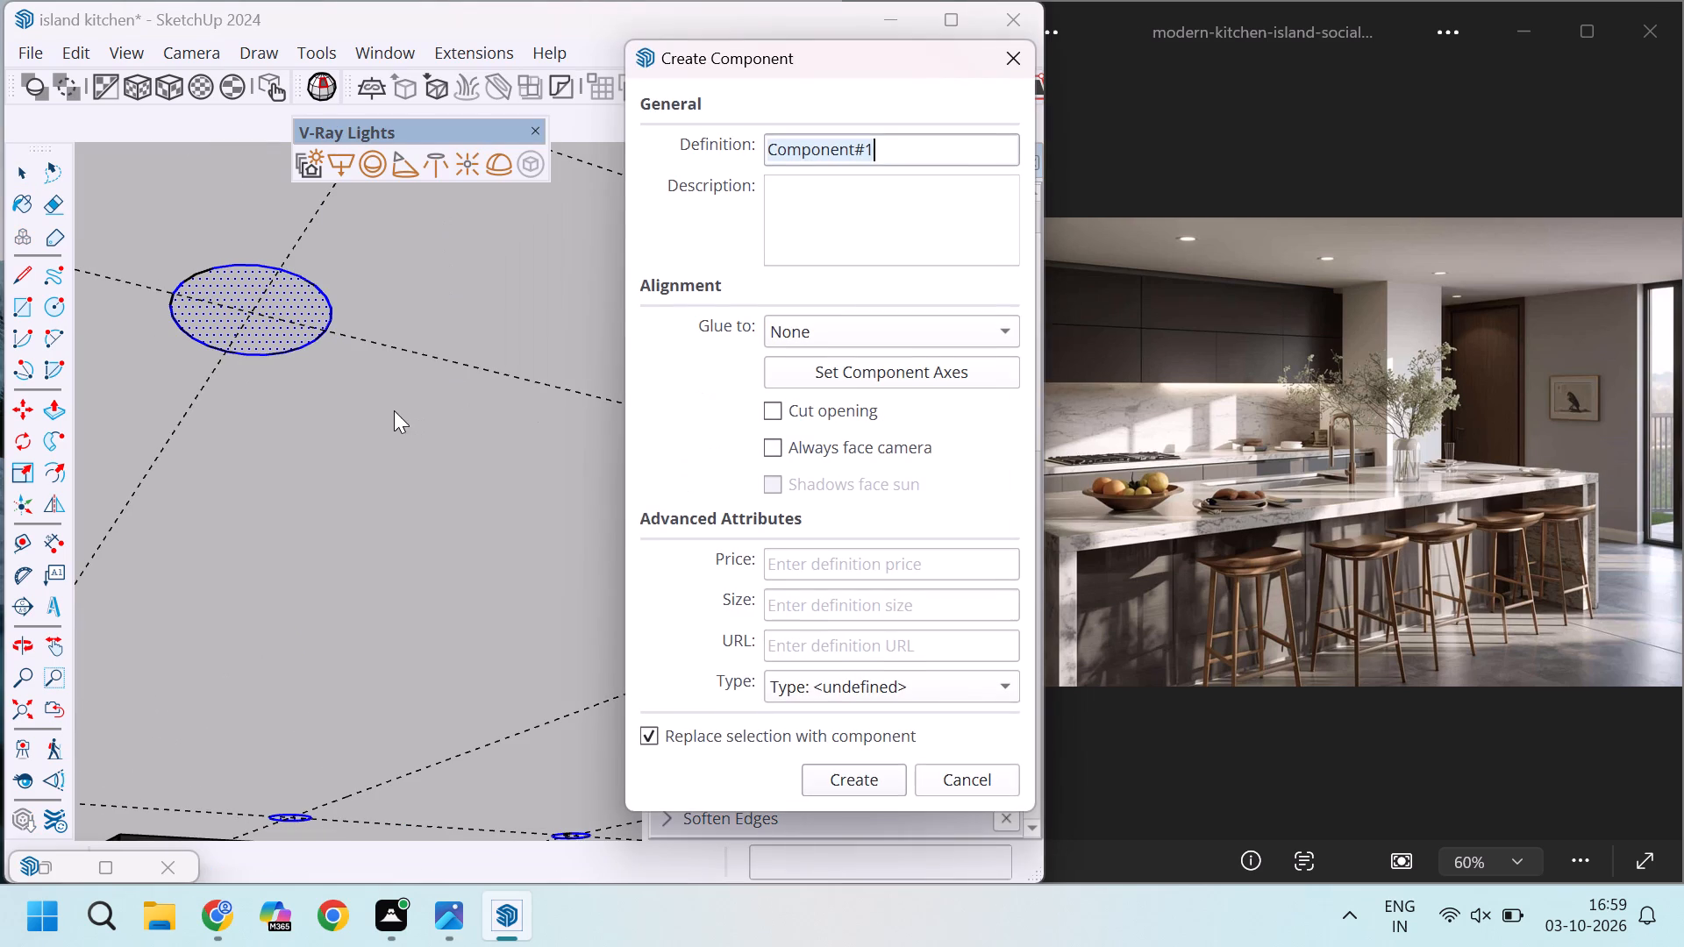
click(879, 772)
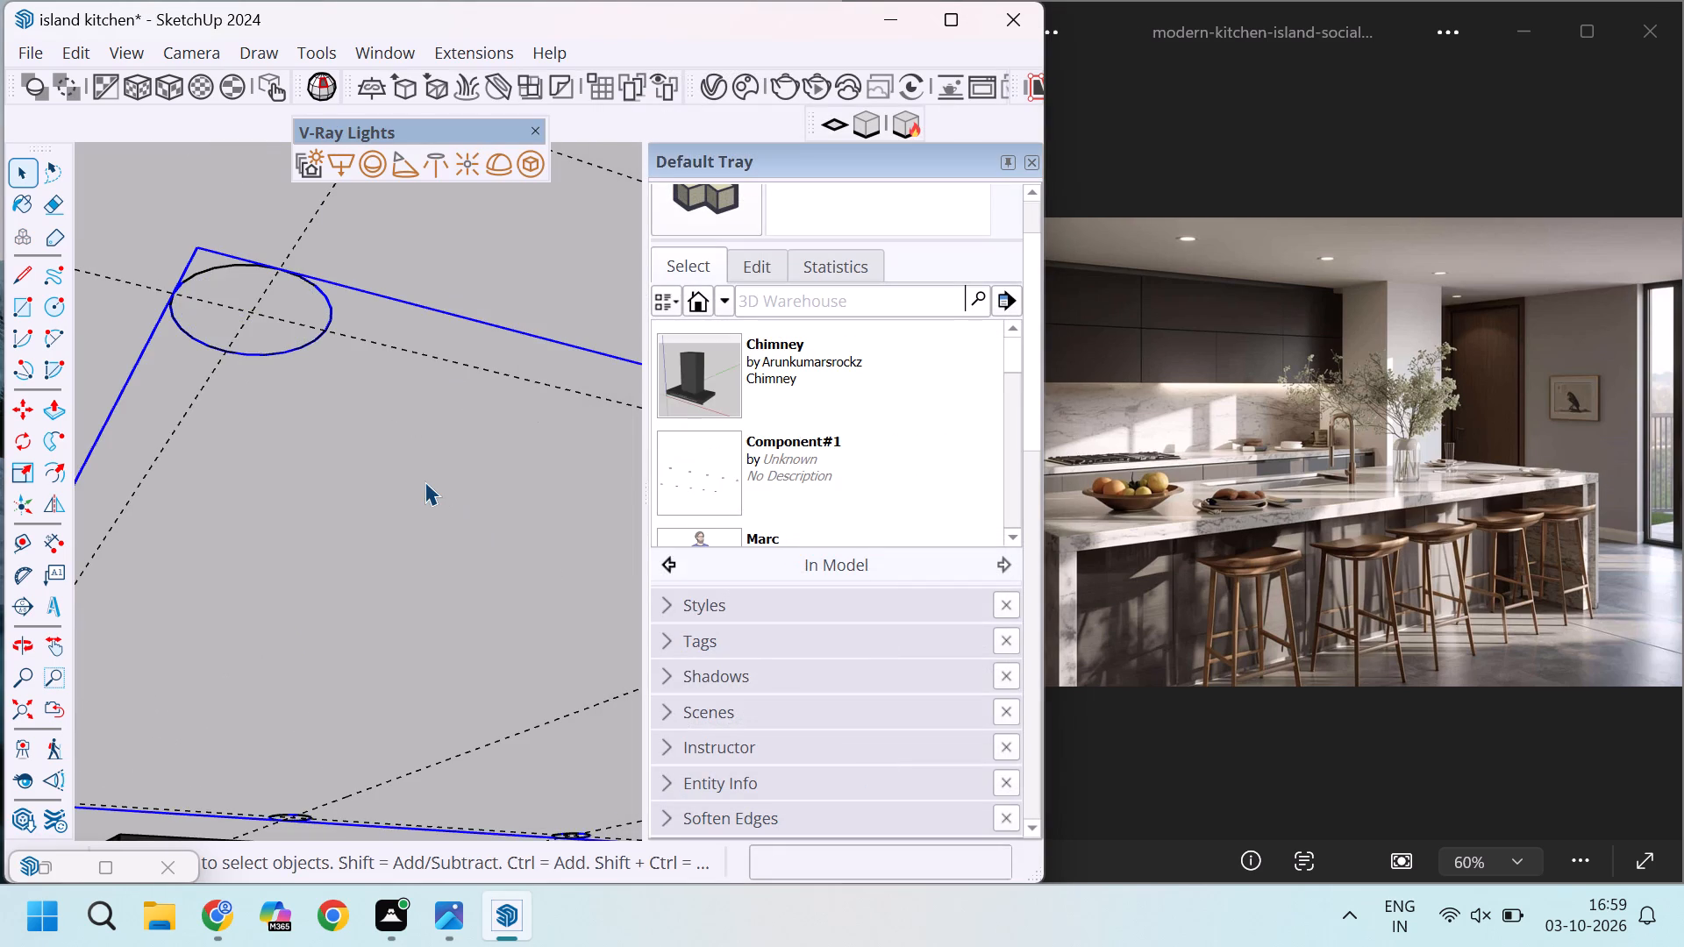
Open the new circles component and examine its circles over the ceiling recesses.
scroll(440, 450, down, 5)
scroll(349, 376, up, 3)
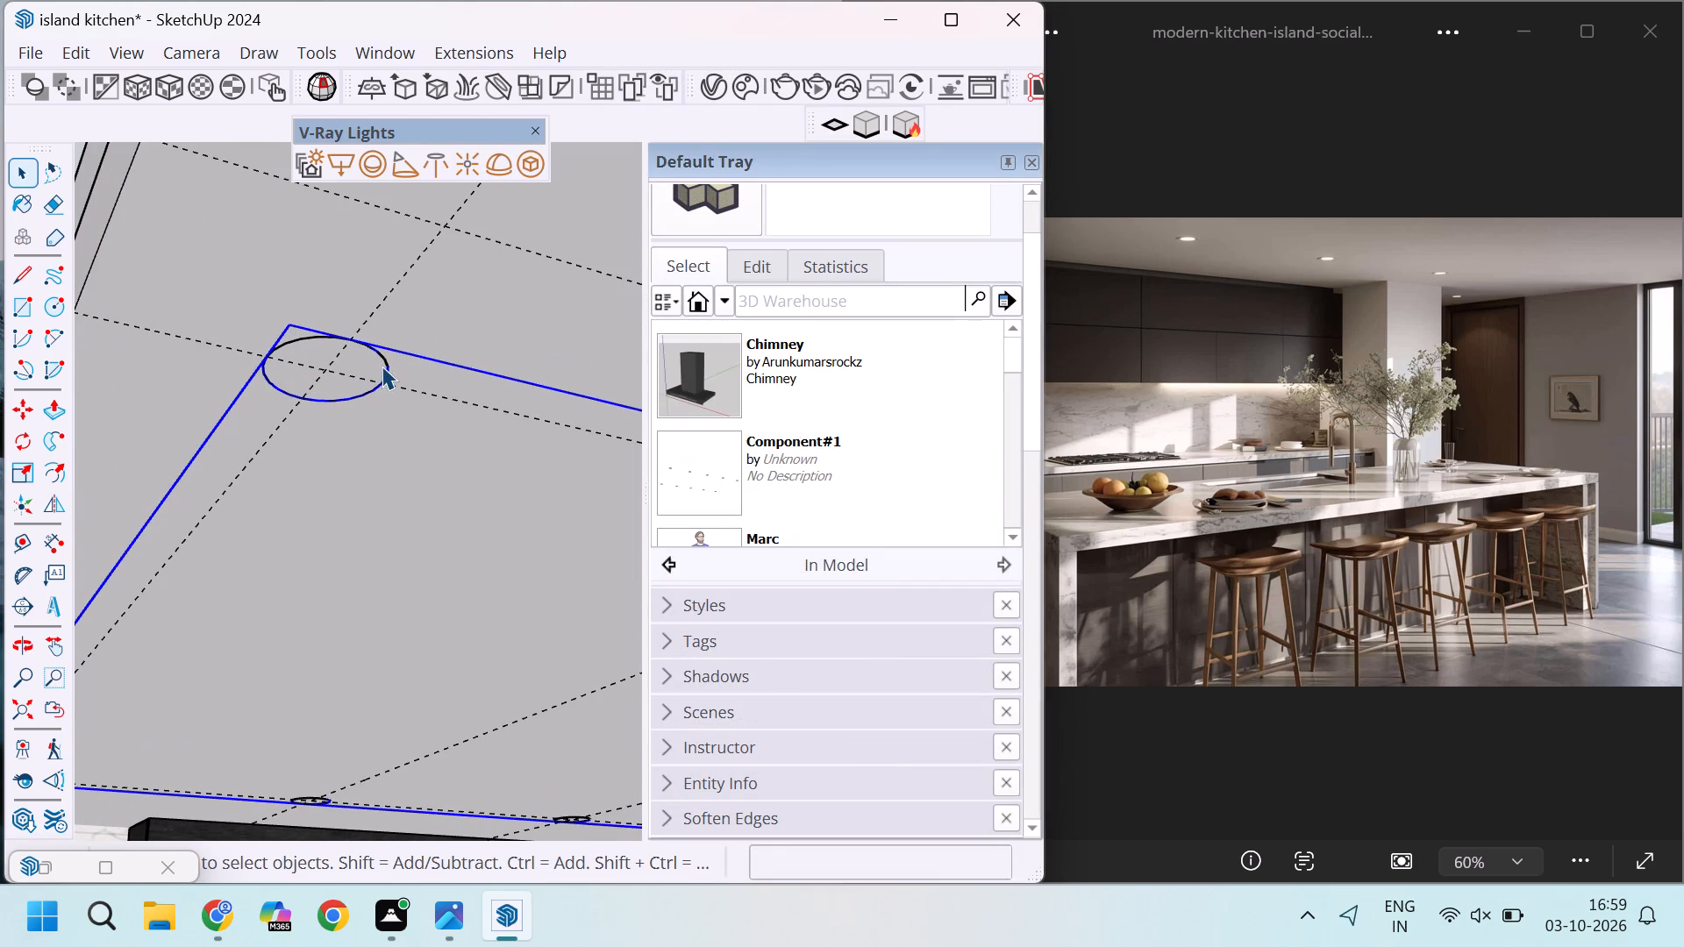
click(382, 366)
double_click(382, 366)
click(382, 366)
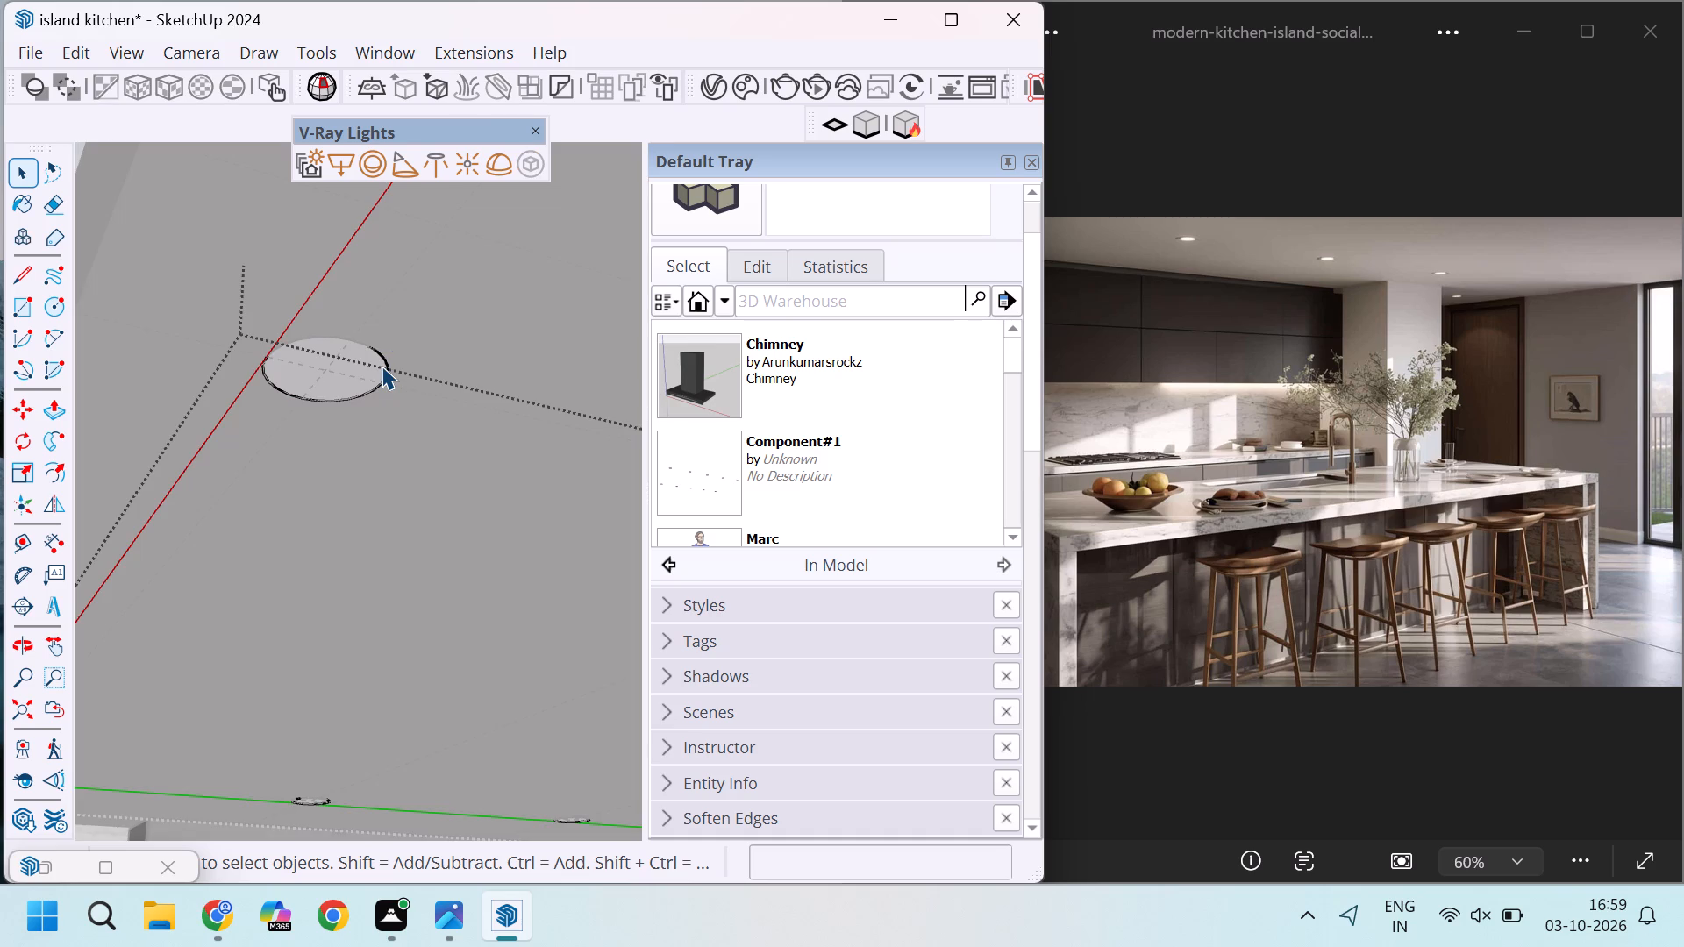
scroll(442, 369, down, 8)
scroll(390, 769, up, 3)
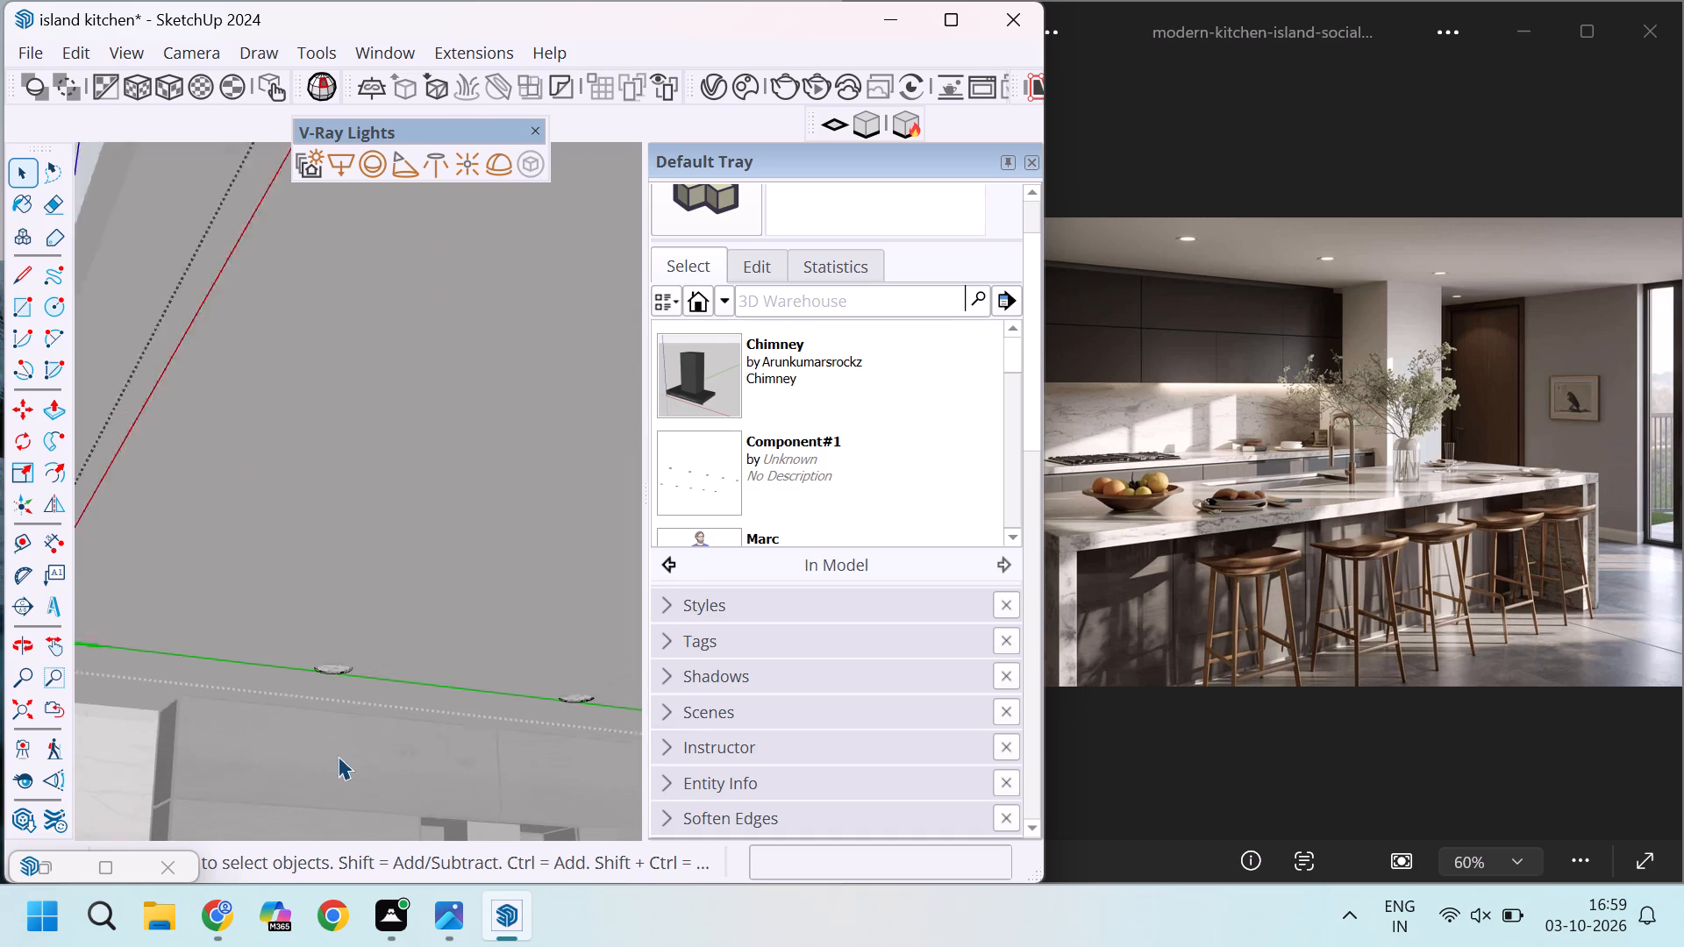
scroll(338, 756, up, 12)
scroll(330, 623, down, 20)
scroll(330, 623, down, 4)
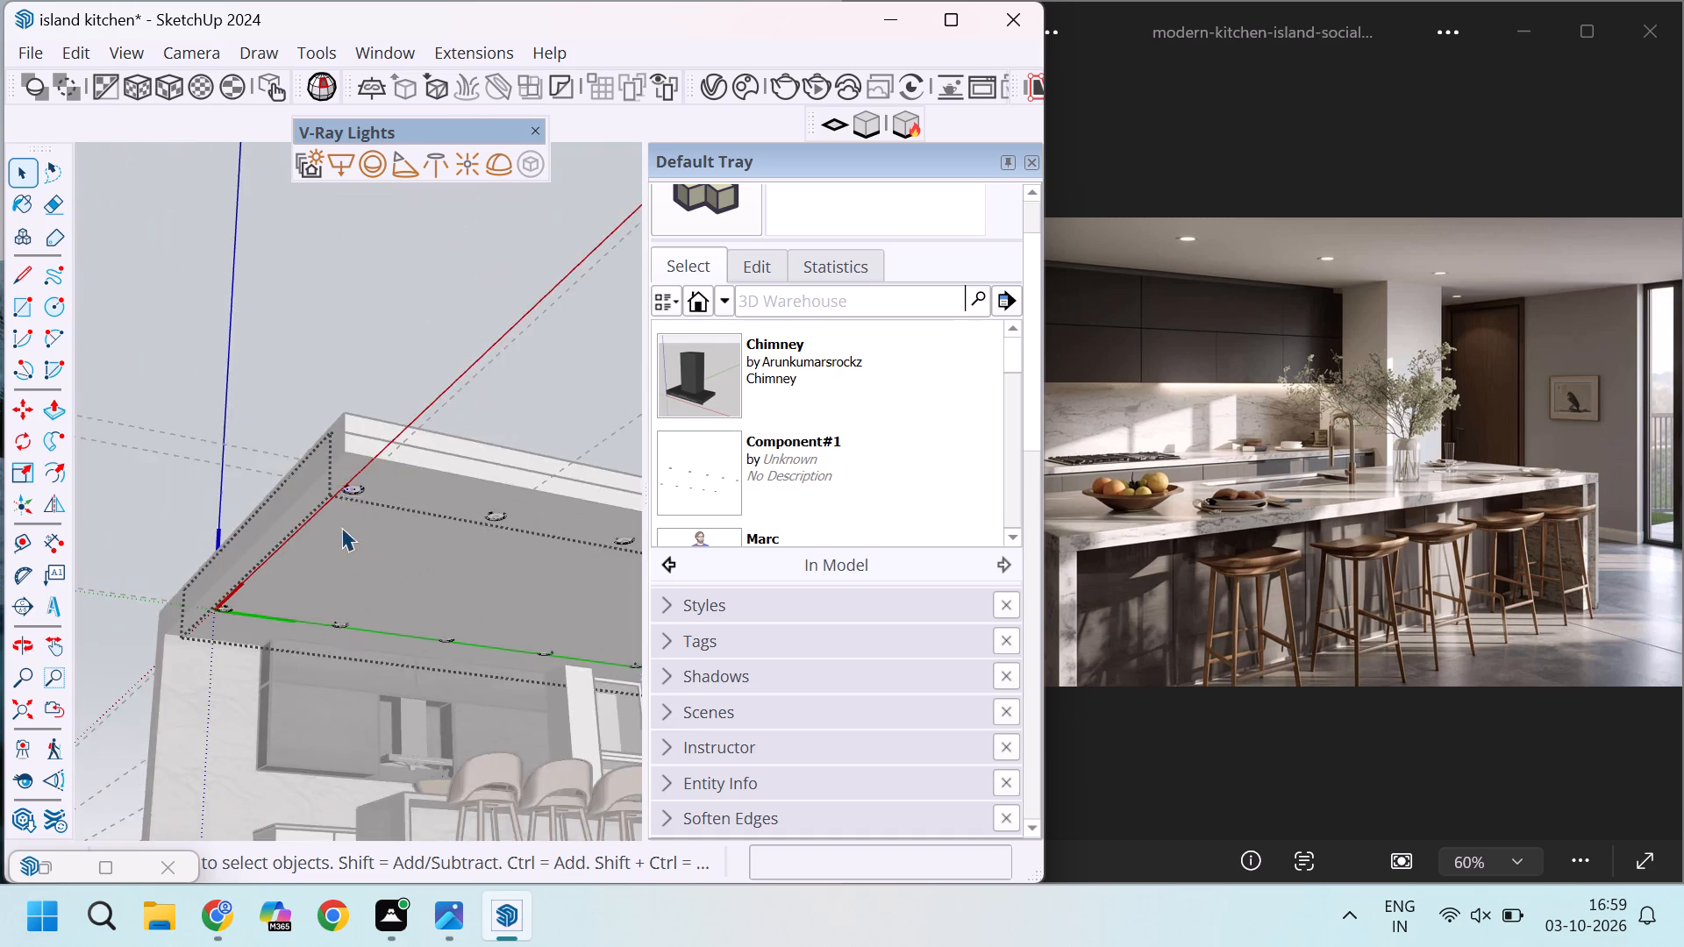
scroll(343, 478, up, 20)
scroll(343, 478, up, 8)
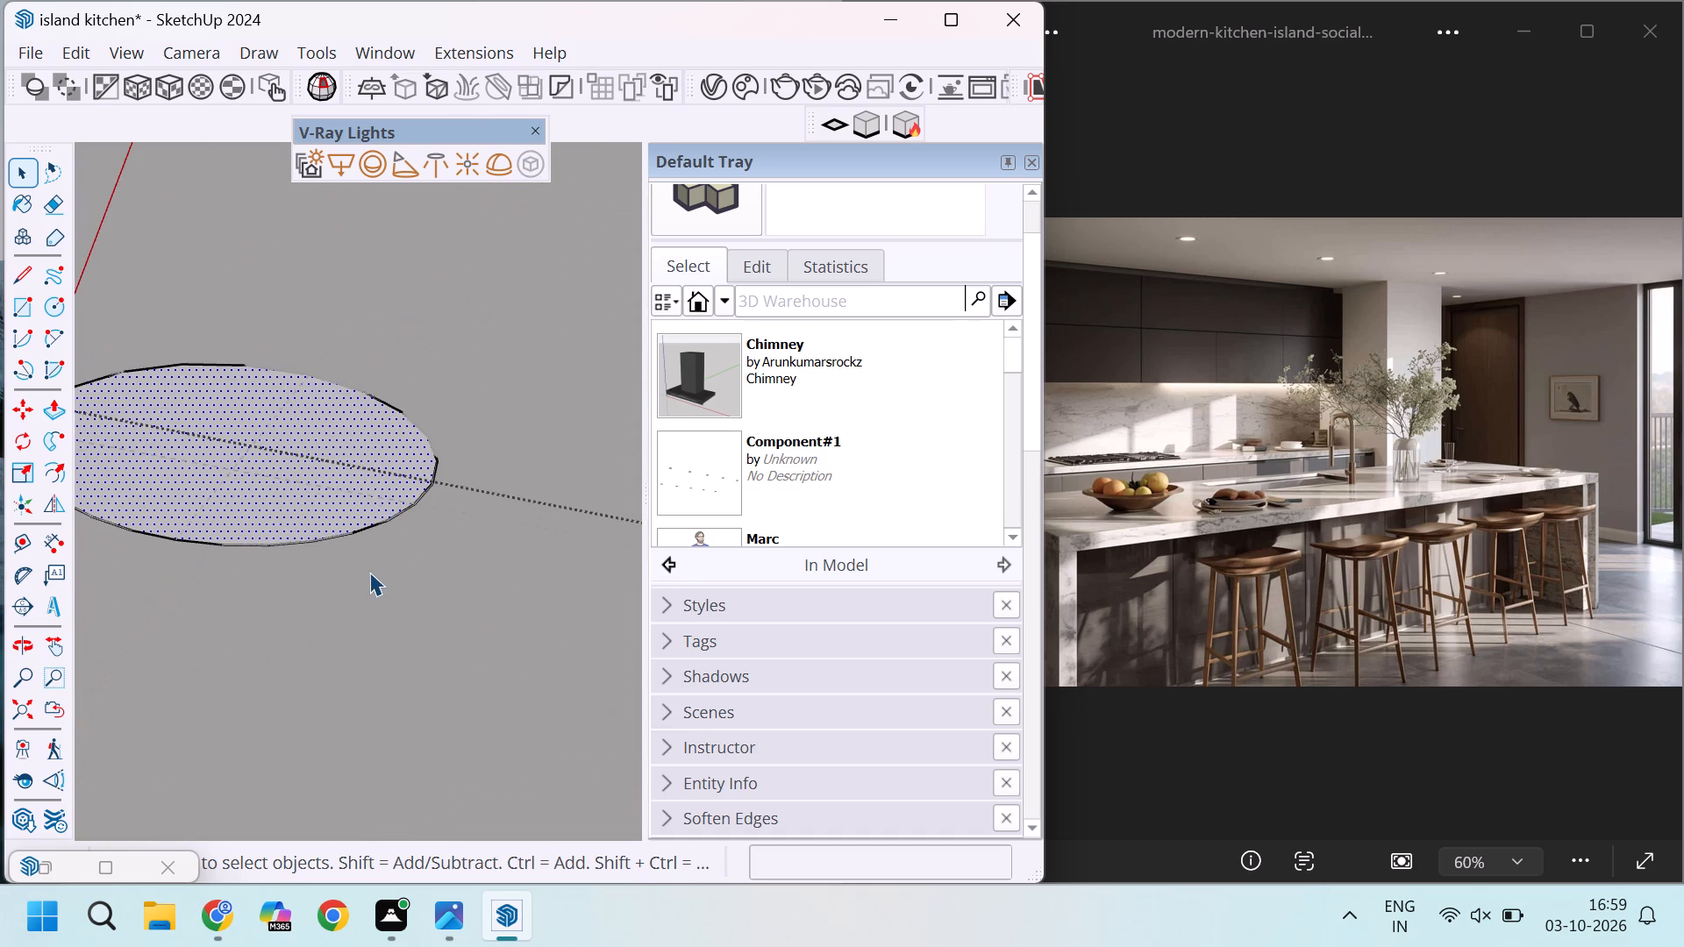
scroll(369, 572, down, 5)
click(369, 572)
Open the ceiling group and delete its own circle edge around the first light in the row away from the wall cabinets.
click(452, 465)
double_click(452, 465)
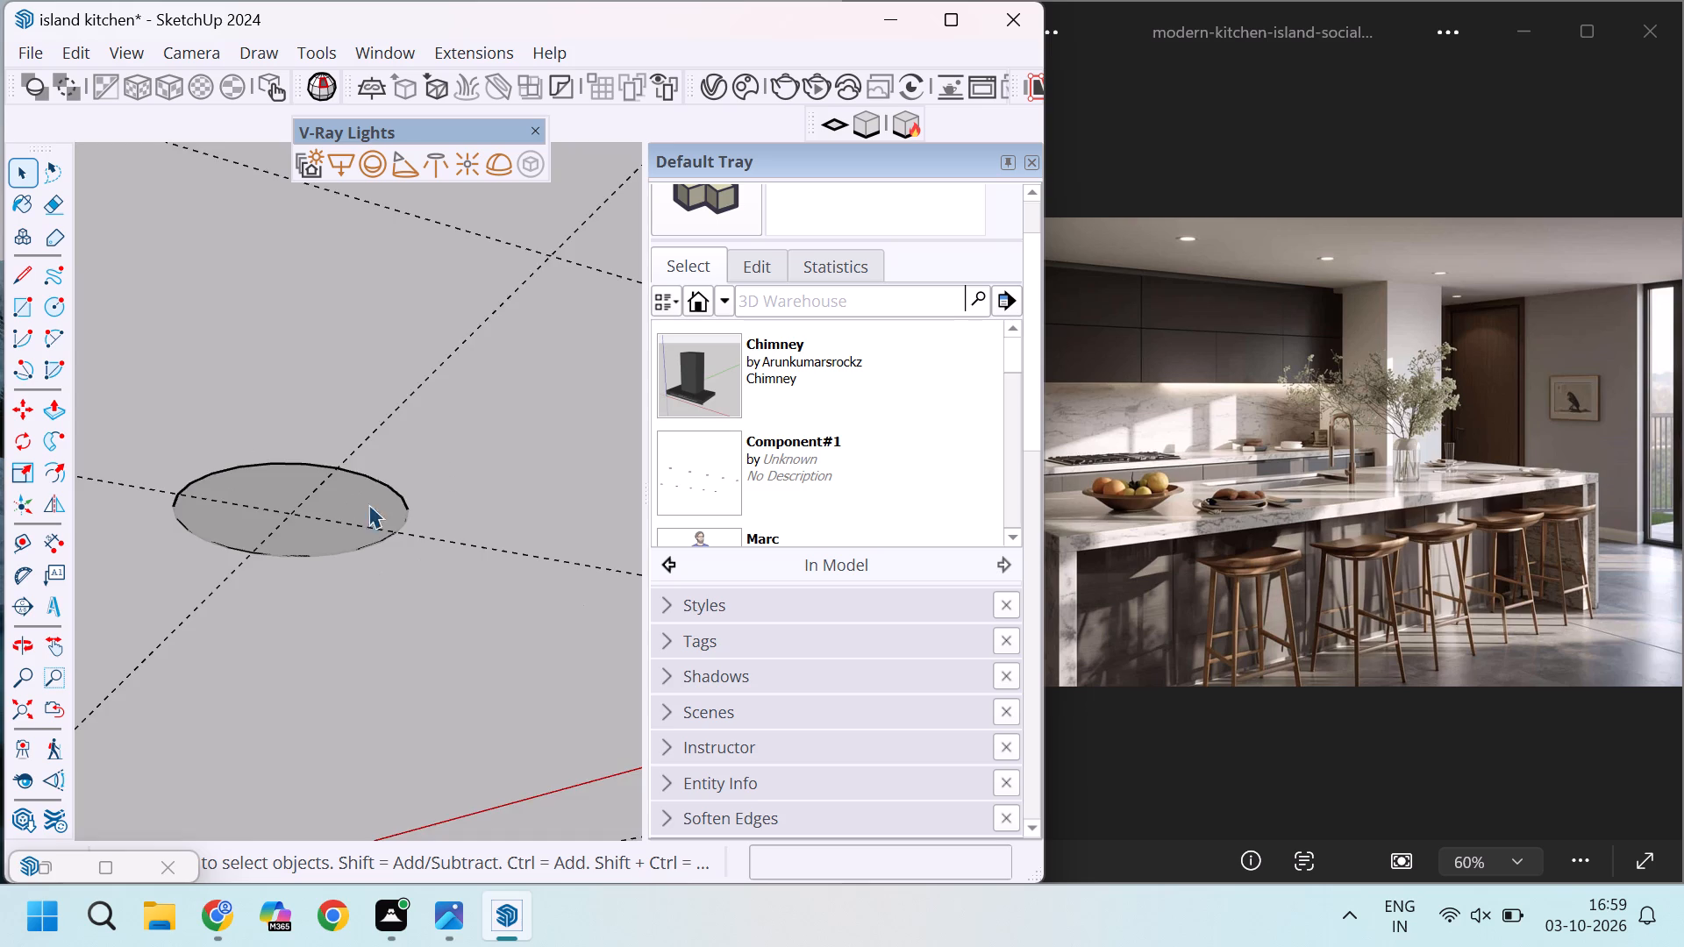
scroll(261, 531, down, 19)
scroll(502, 578, up, 10)
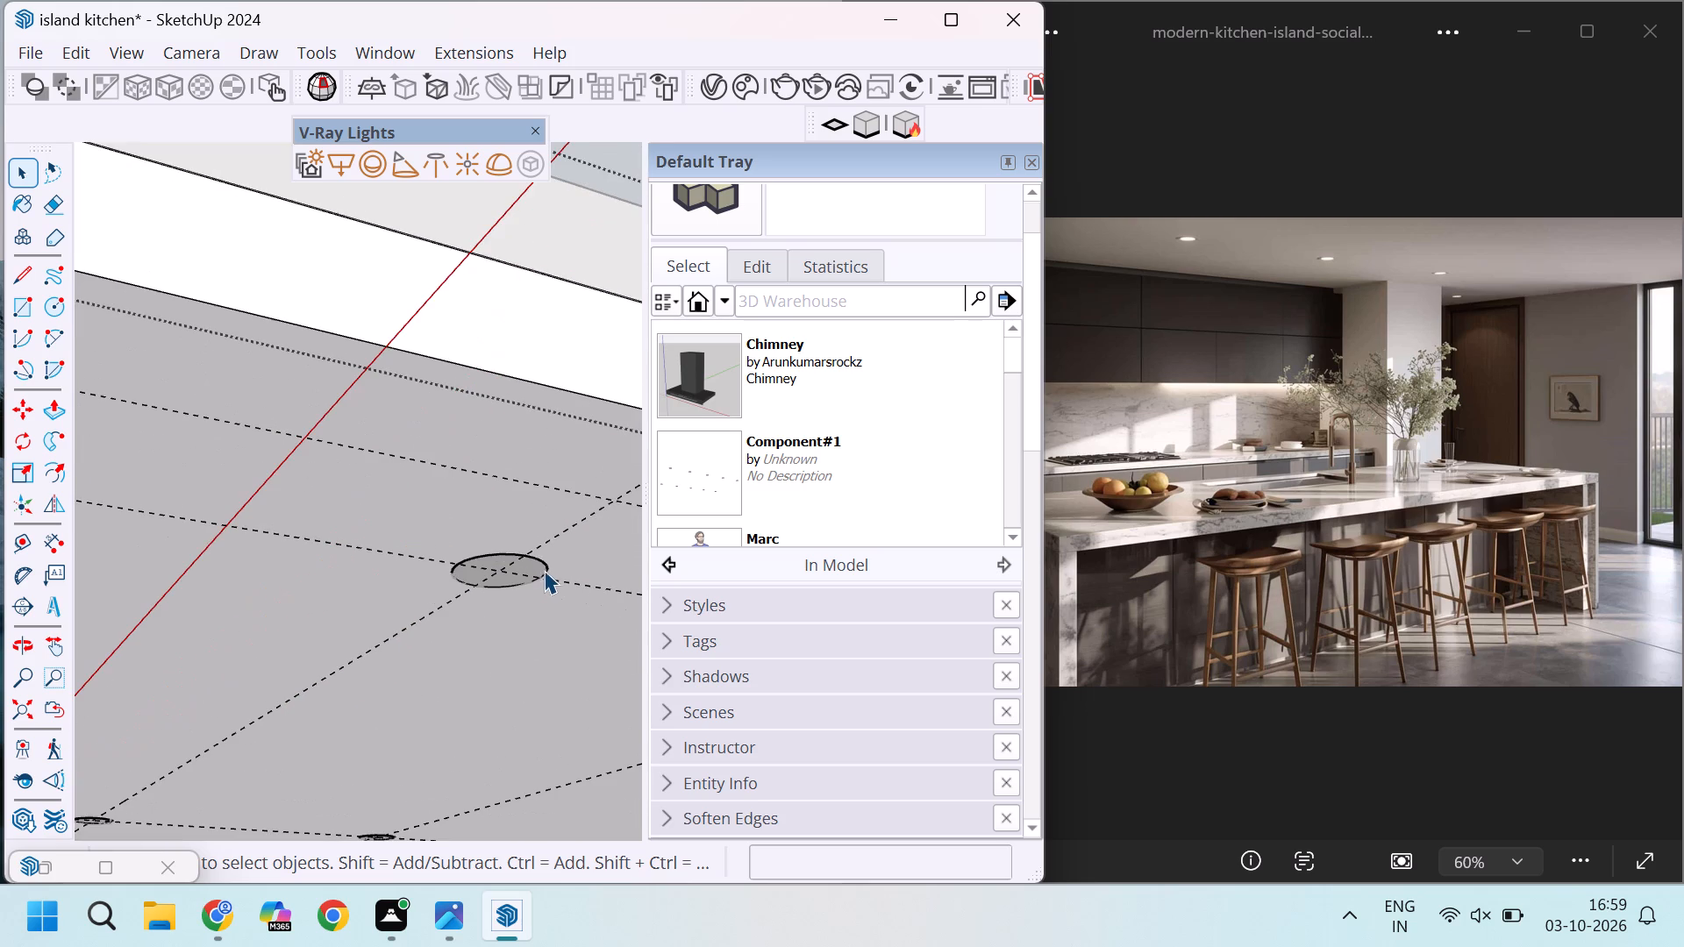
click(546, 570)
scroll(544, 570, up, 8)
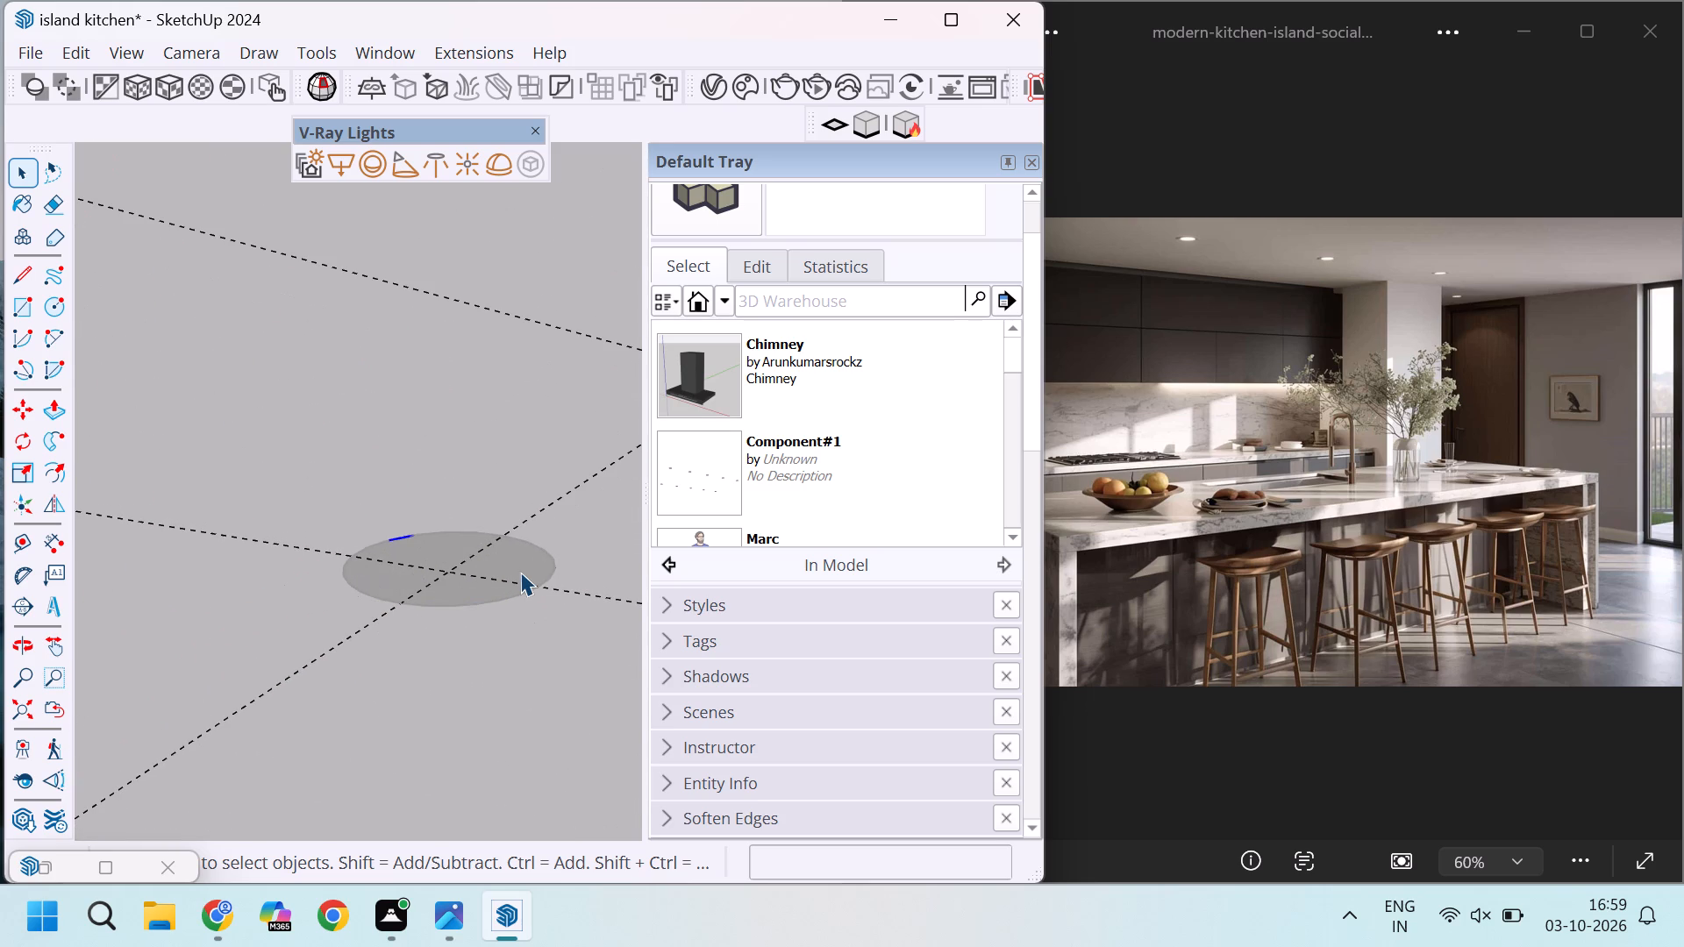
key(Delete)
Delete the ceiling's circle edge around the second light in the row away from the wall cabinets.
drag(520, 572, 486, 575)
scroll(323, 550, down, 8)
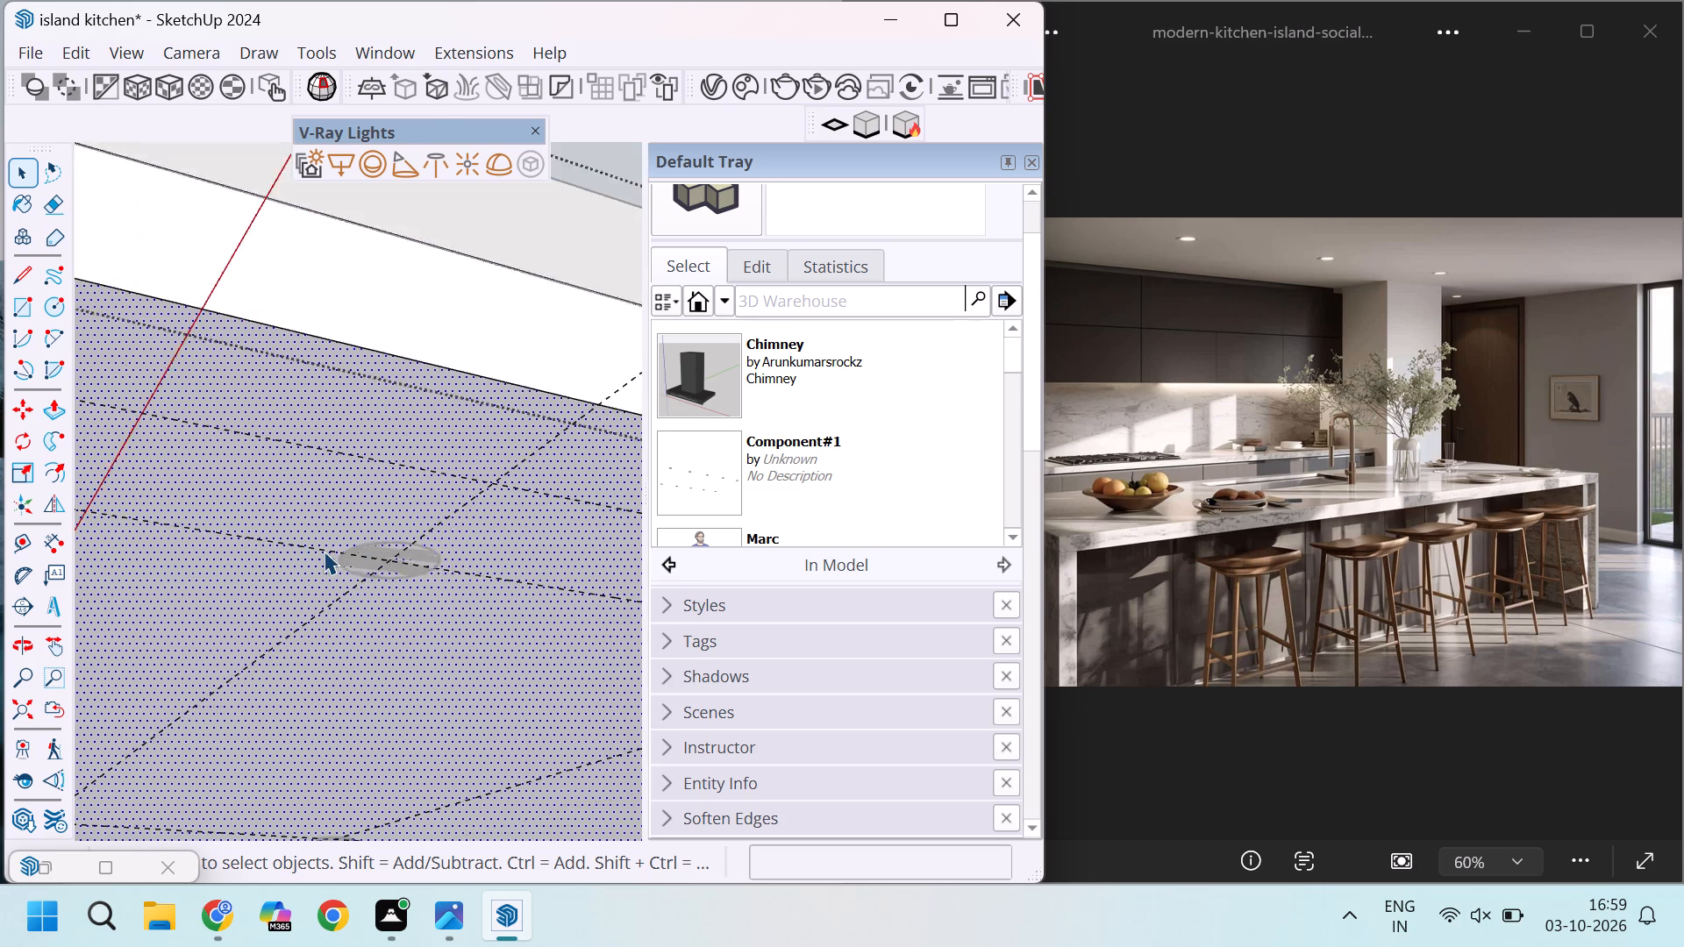
scroll(324, 551, down, 18)
scroll(421, 577, up, 10)
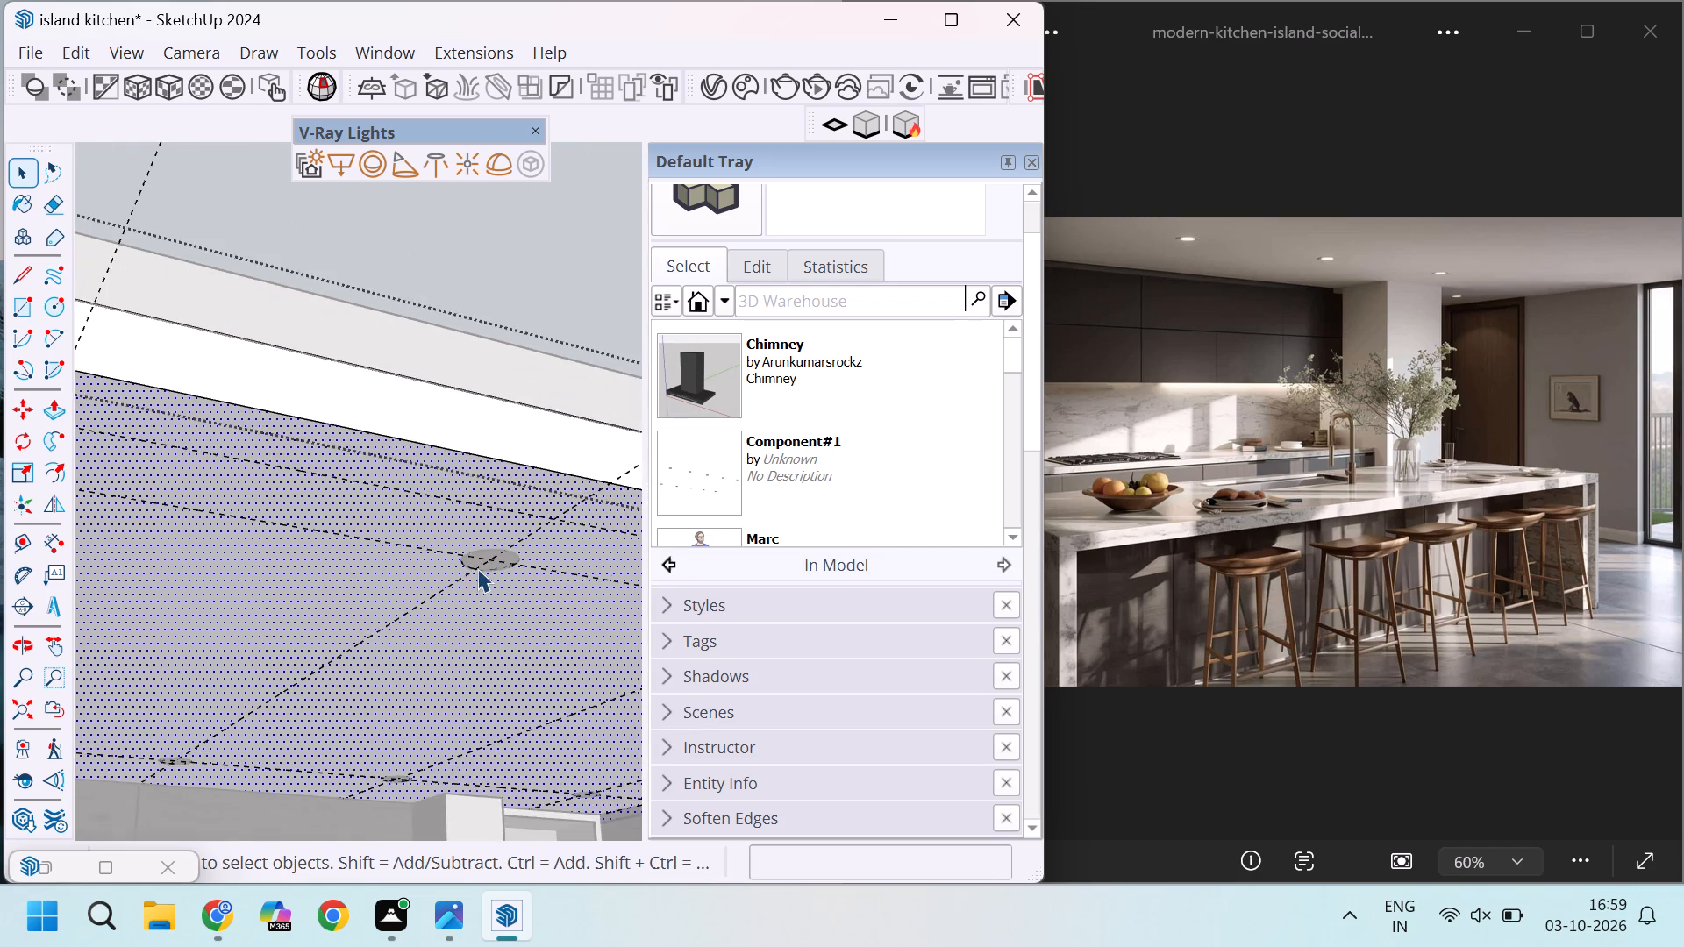
scroll(477, 568, up, 4)
click(489, 557)
scroll(500, 564, up, 3)
click(502, 563)
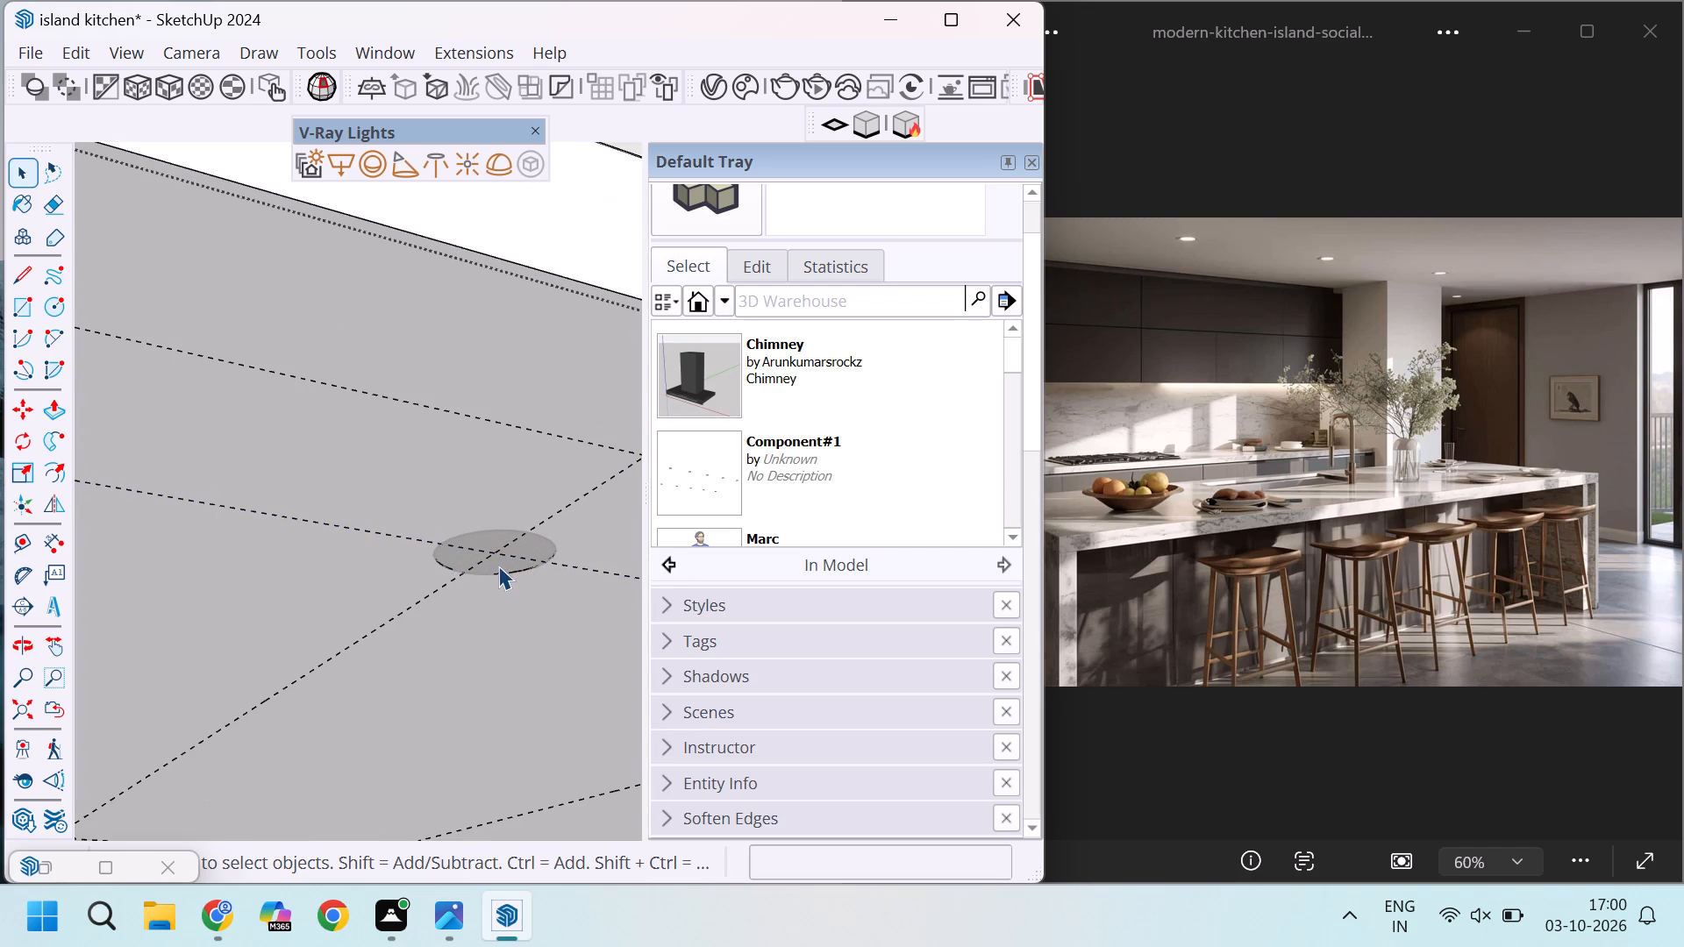
scroll(496, 566, up, 5)
click(496, 566)
drag(513, 566, 522, 571)
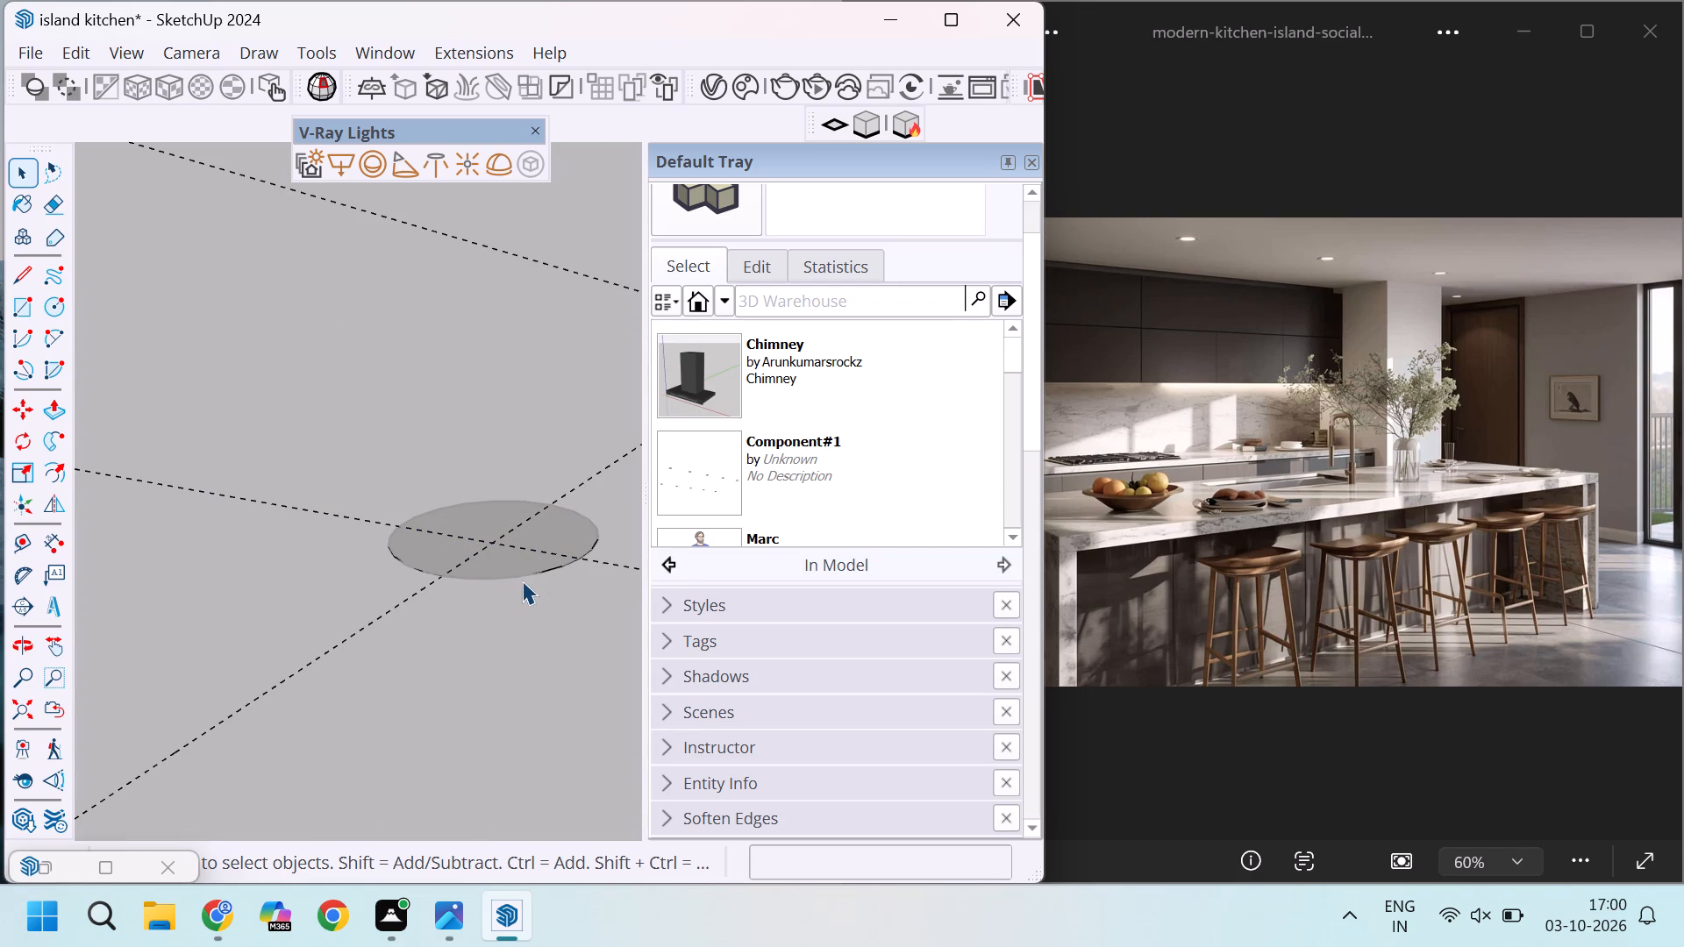
click(522, 580)
click(516, 564)
key(Delete)
Delete the ceiling's circle edge around the next light in the row away from the wall cabinets.
scroll(378, 585, down, 9)
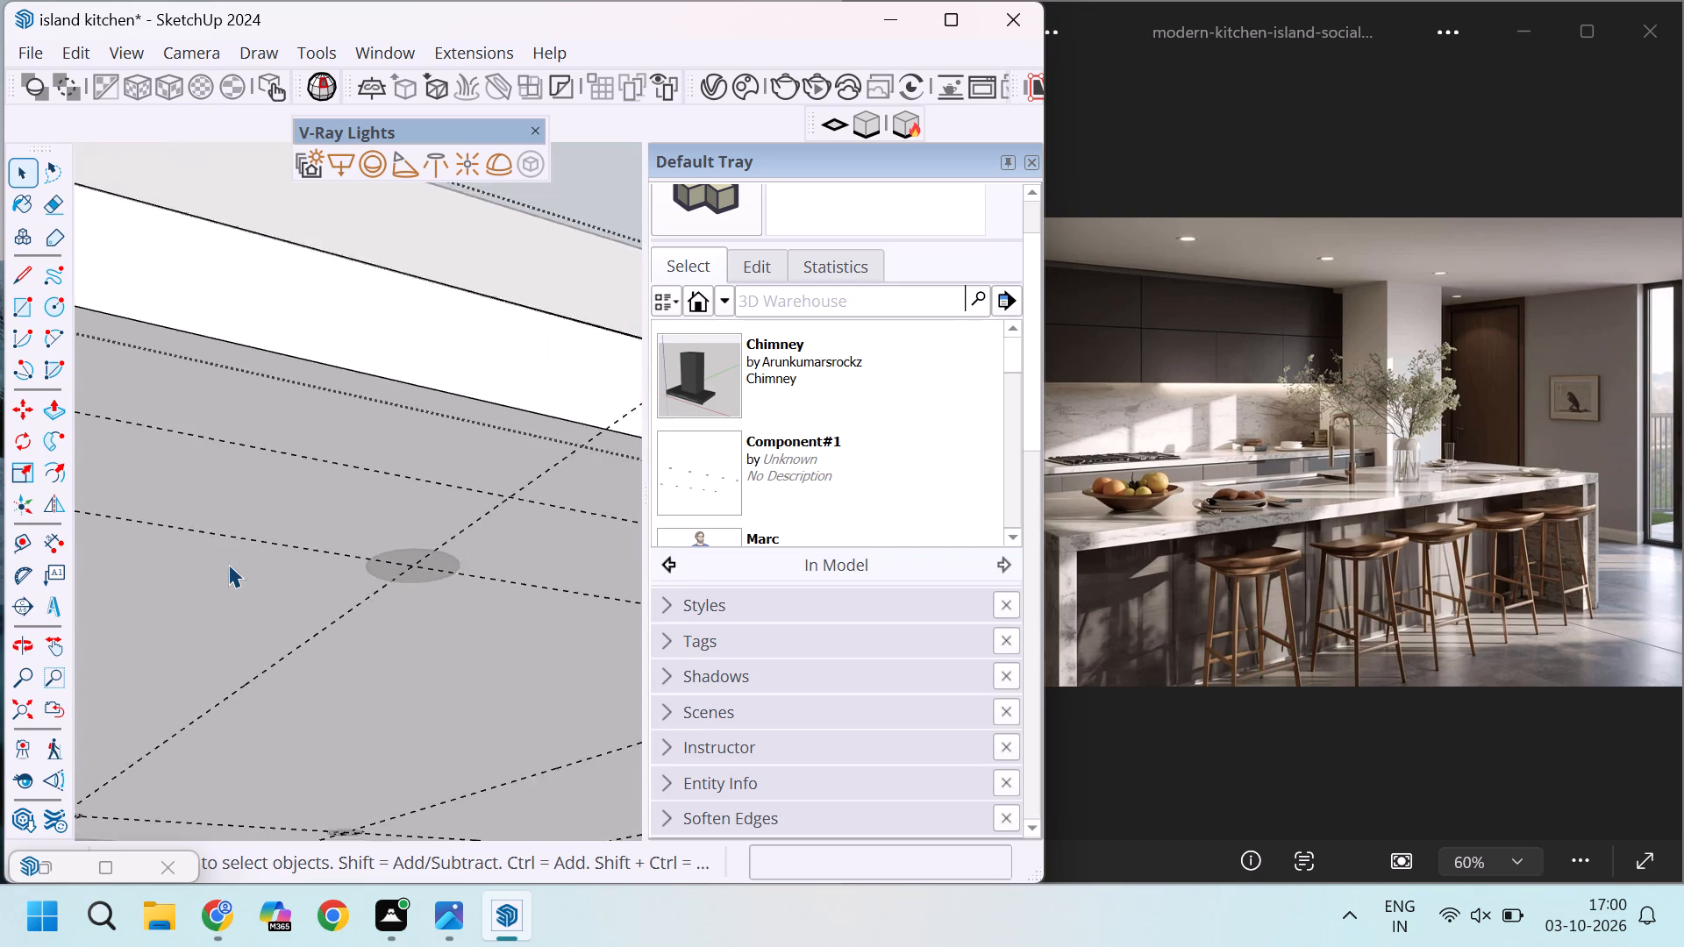
scroll(228, 564, down, 10)
scroll(442, 617, up, 10)
click(572, 606)
key(Delete)
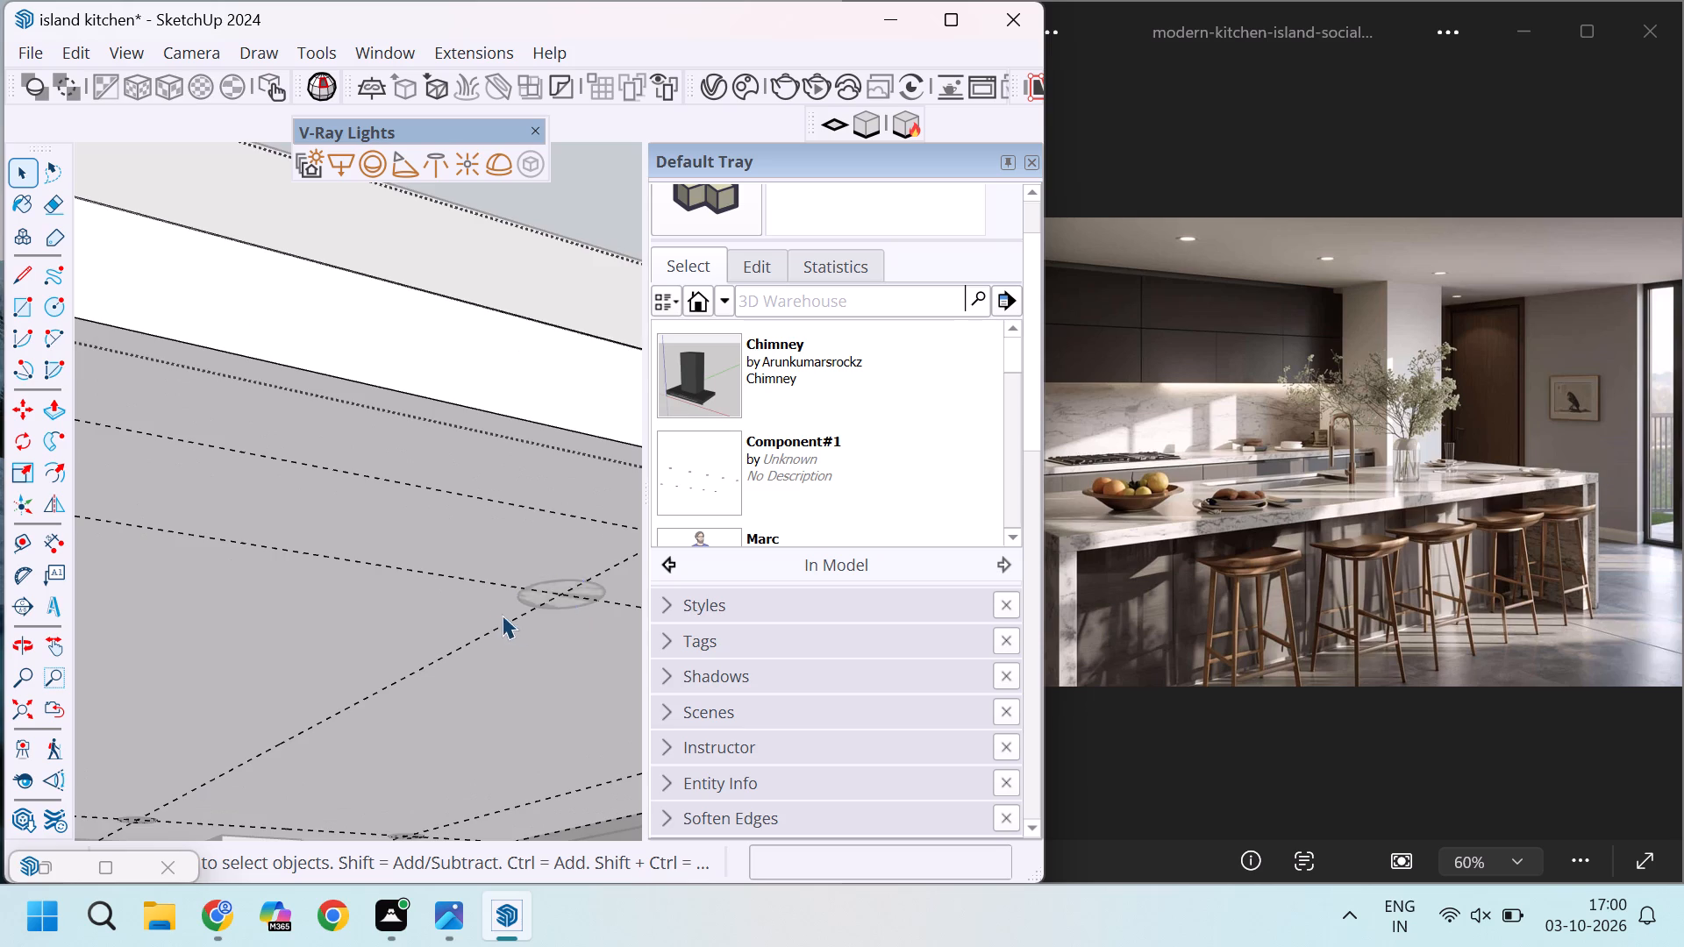
Delete the ceiling's circle edges around three lights in the cabinet-side row, starting from the row's far end.
scroll(489, 613, down, 7)
scroll(420, 773, up, 16)
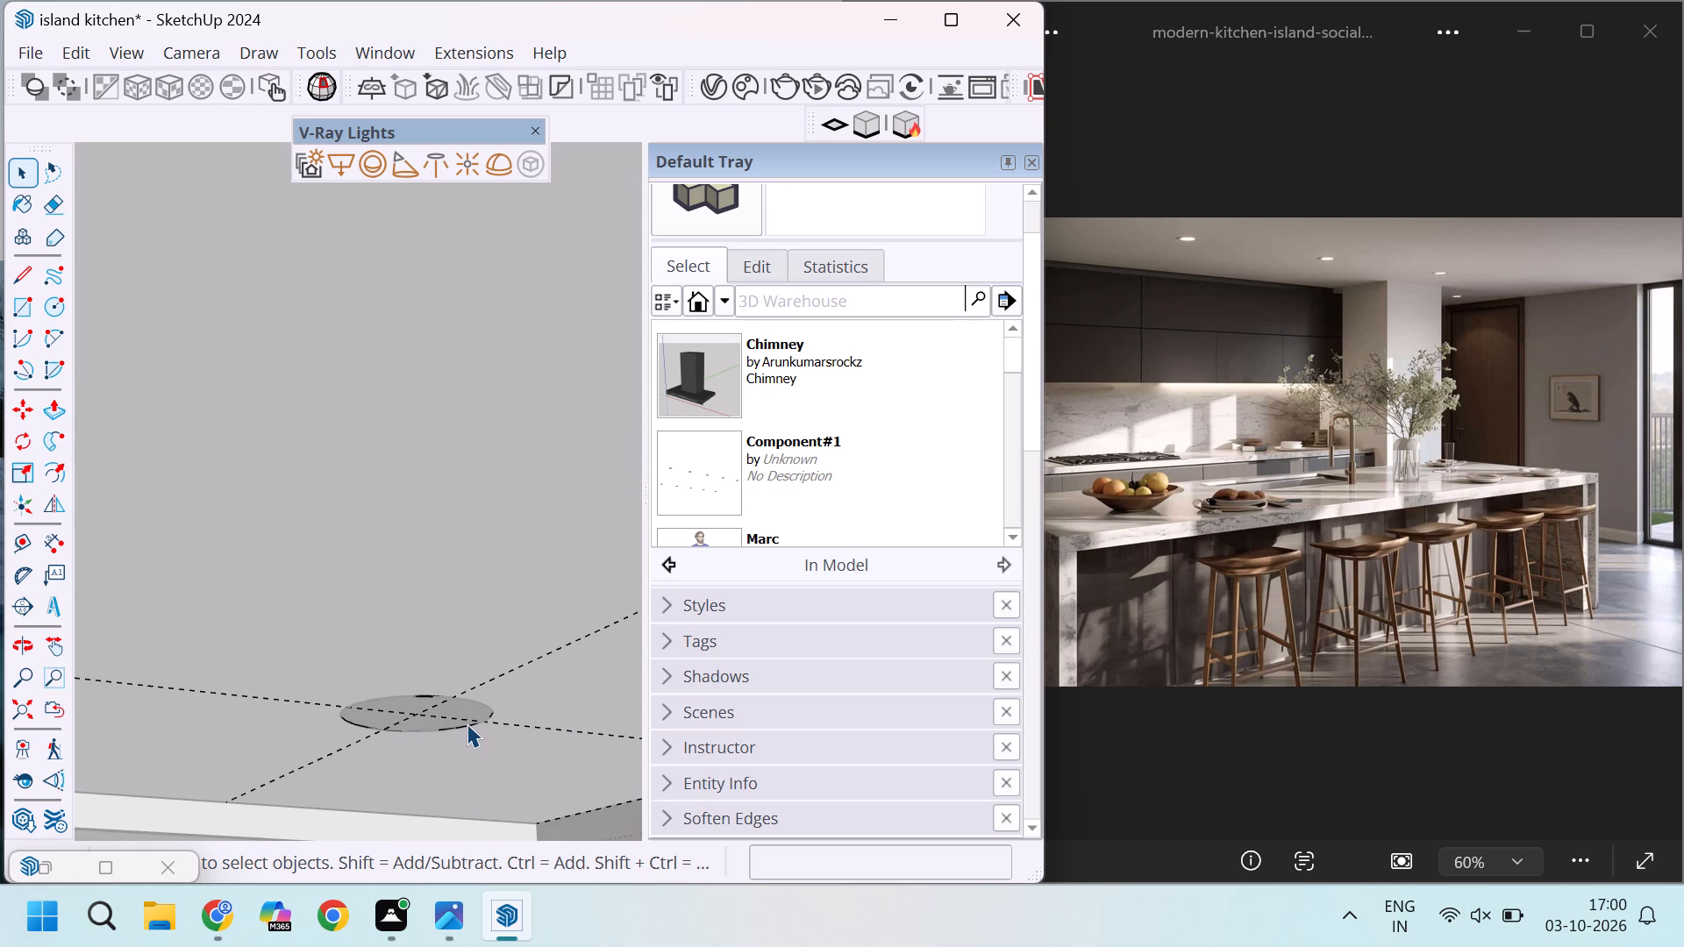
click(467, 723)
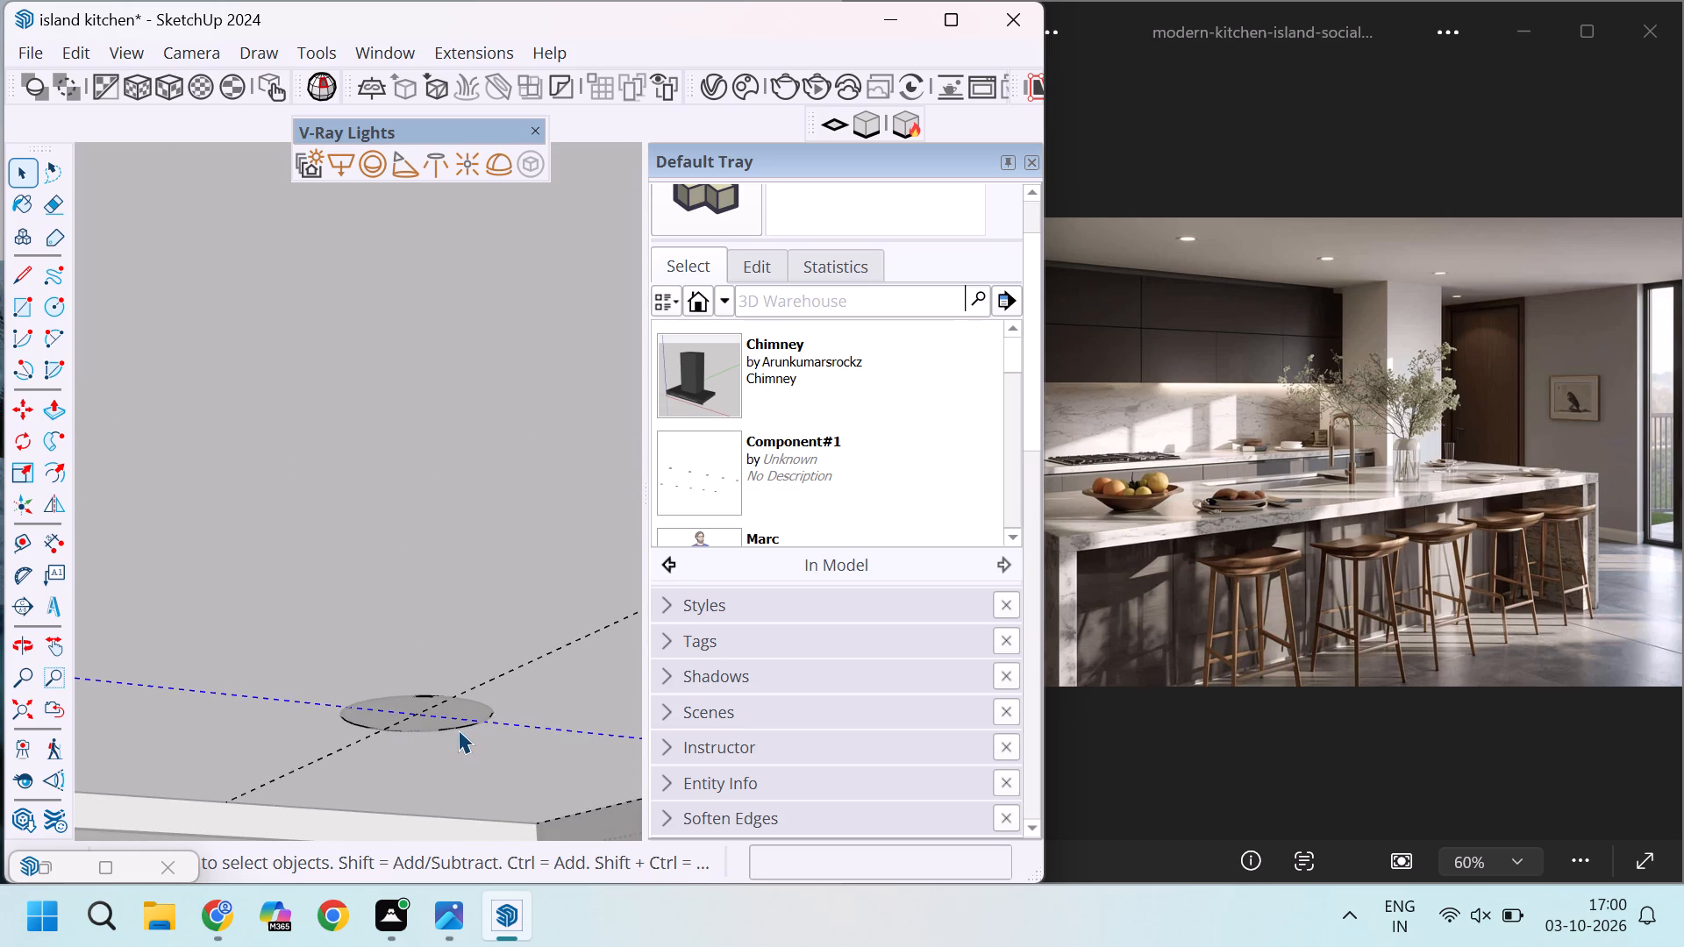
click(458, 730)
key(Delete)
scroll(524, 562, down, 20)
scroll(524, 562, down, 4)
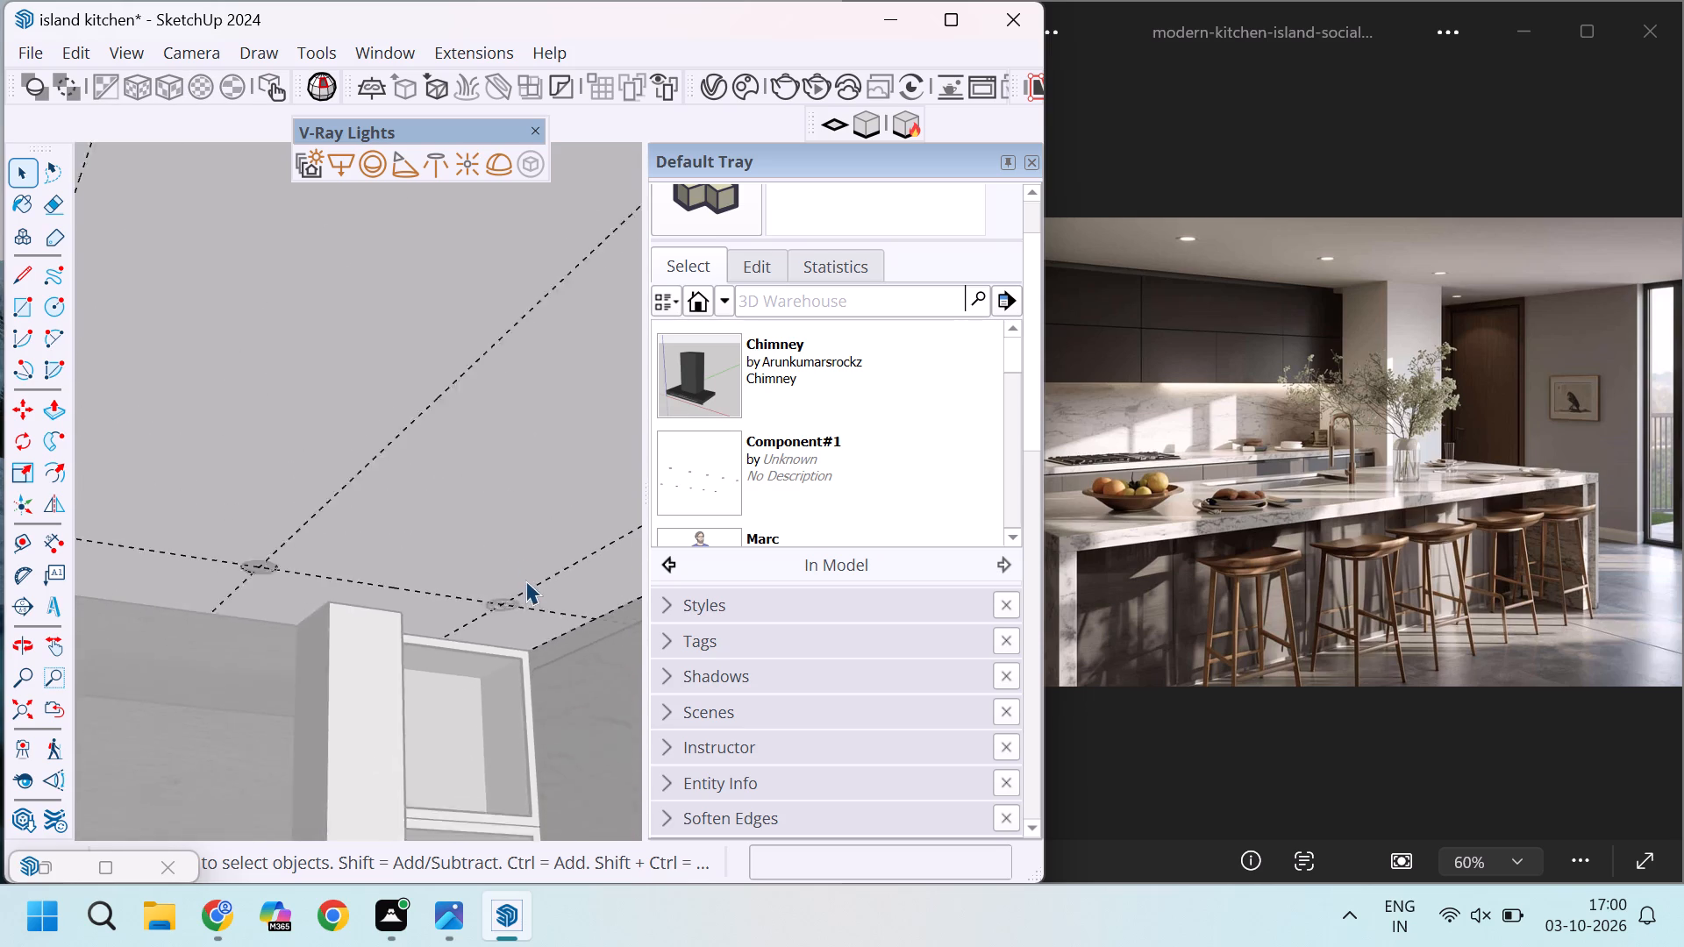
scroll(525, 580, down, 2)
scroll(375, 601, up, 14)
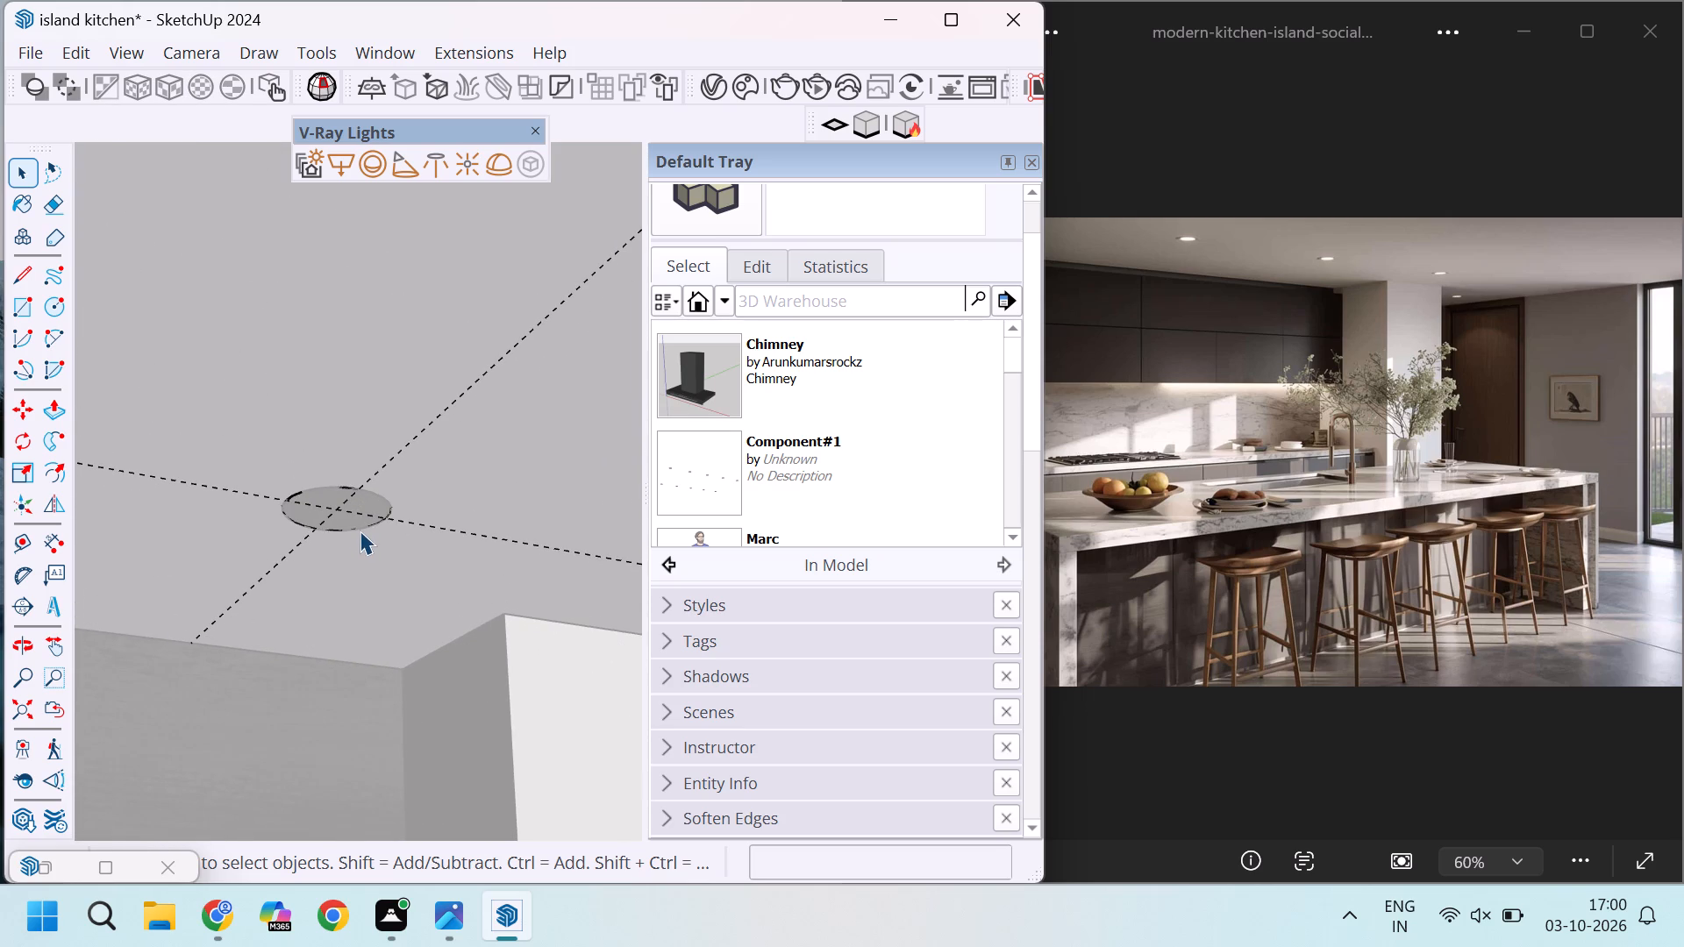
click(362, 528)
key(Delete)
scroll(362, 525, down, 13)
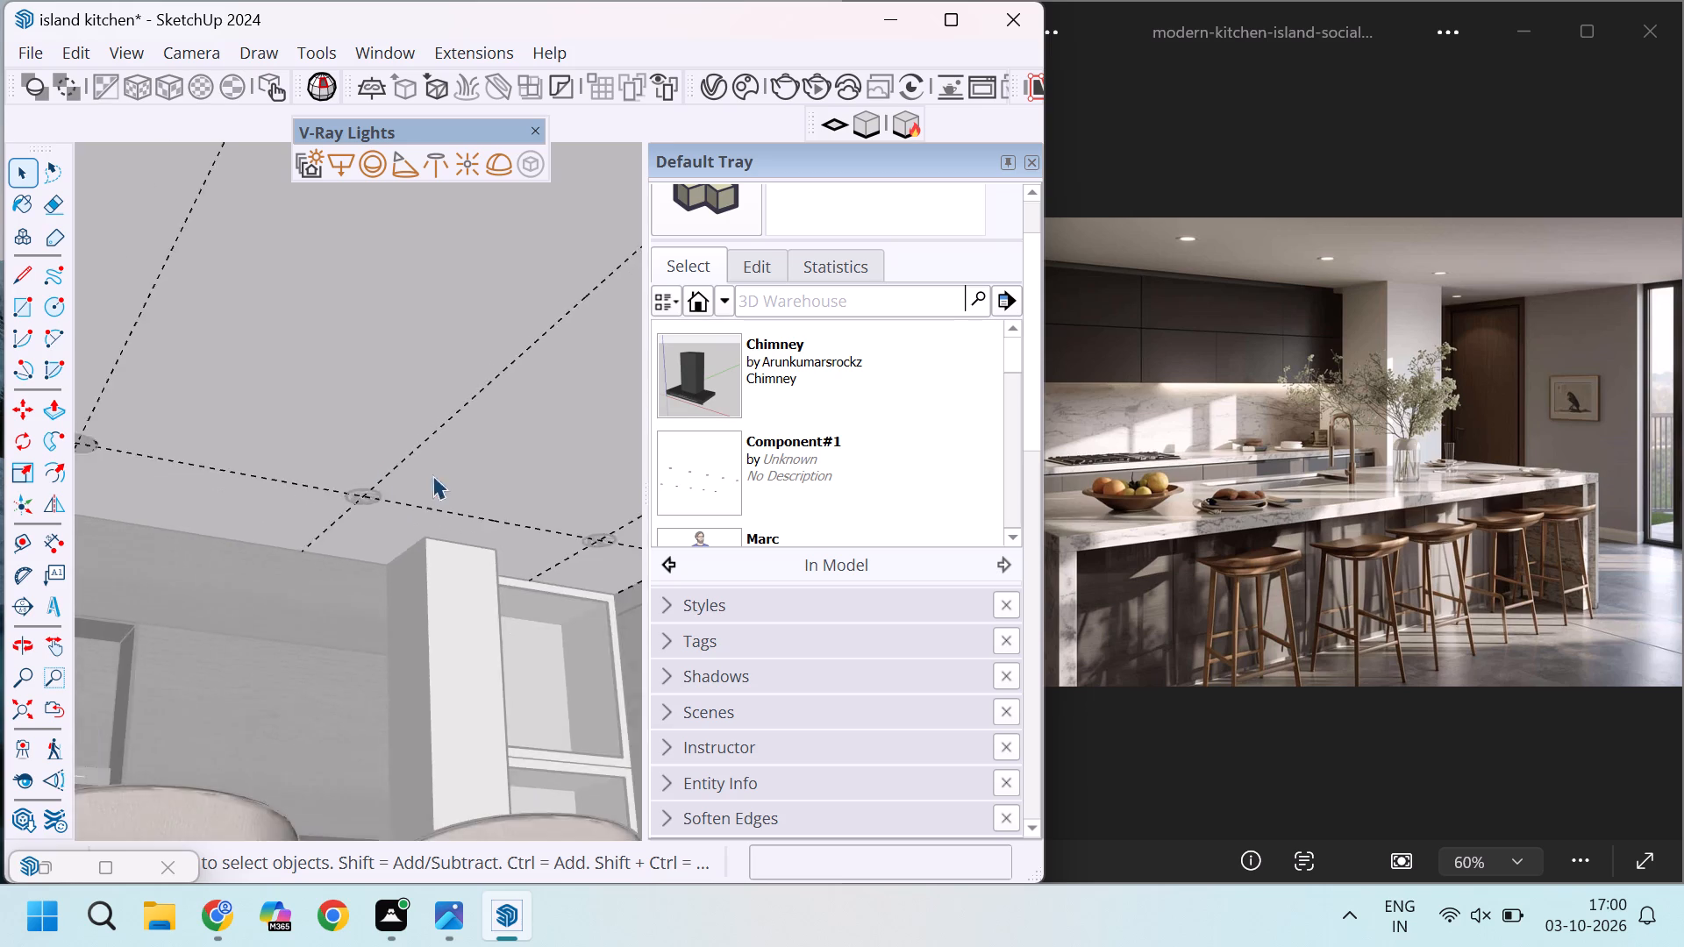
scroll(432, 475, down, 6)
scroll(217, 433, up, 20)
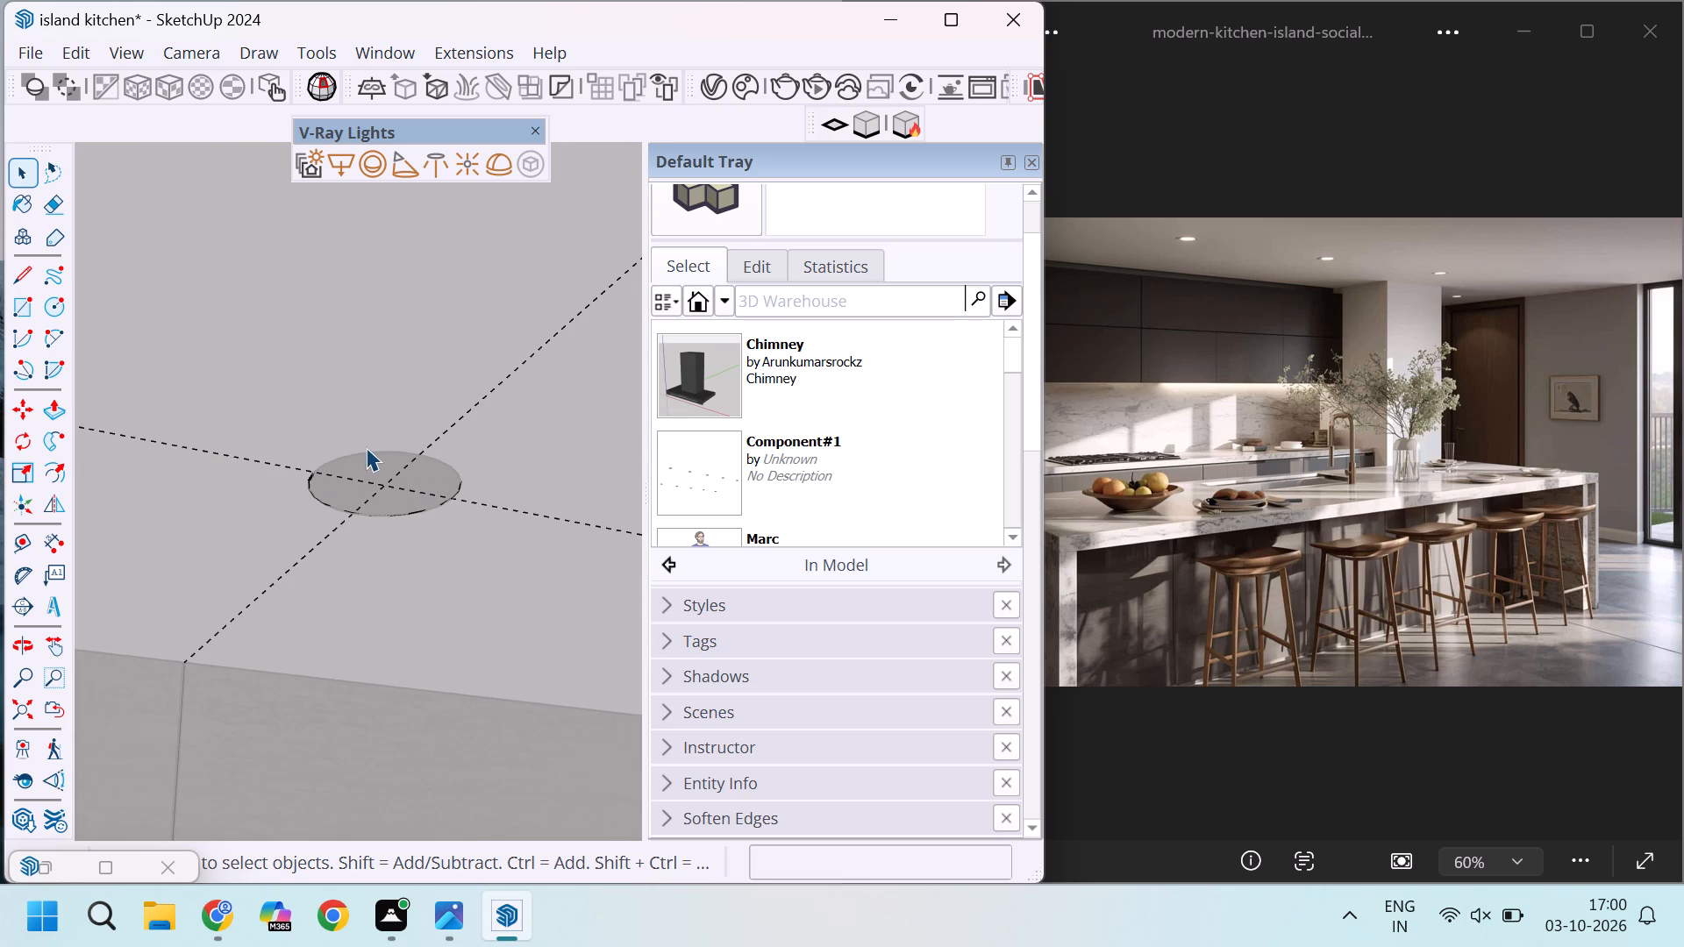
click(367, 457)
key(Delete)
Delete the ceiling's circle edges around the last two lights in the cabinet-side row, towards the marble wall.
scroll(395, 472, down, 15)
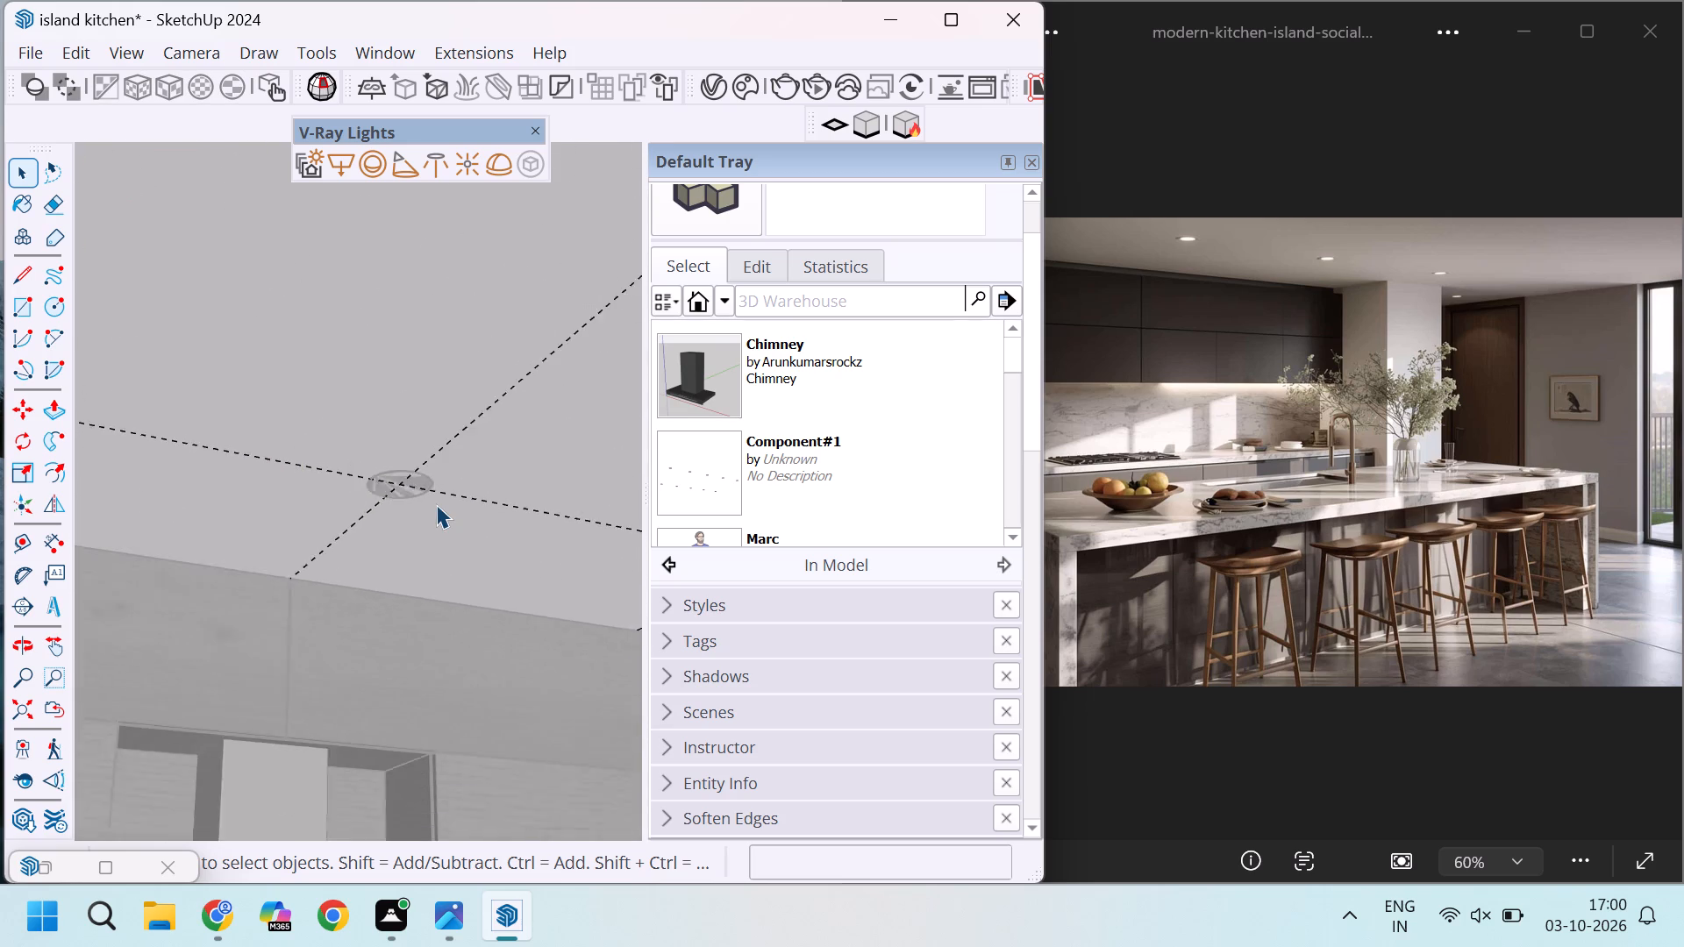
scroll(436, 504, down, 14)
scroll(327, 467, up, 16)
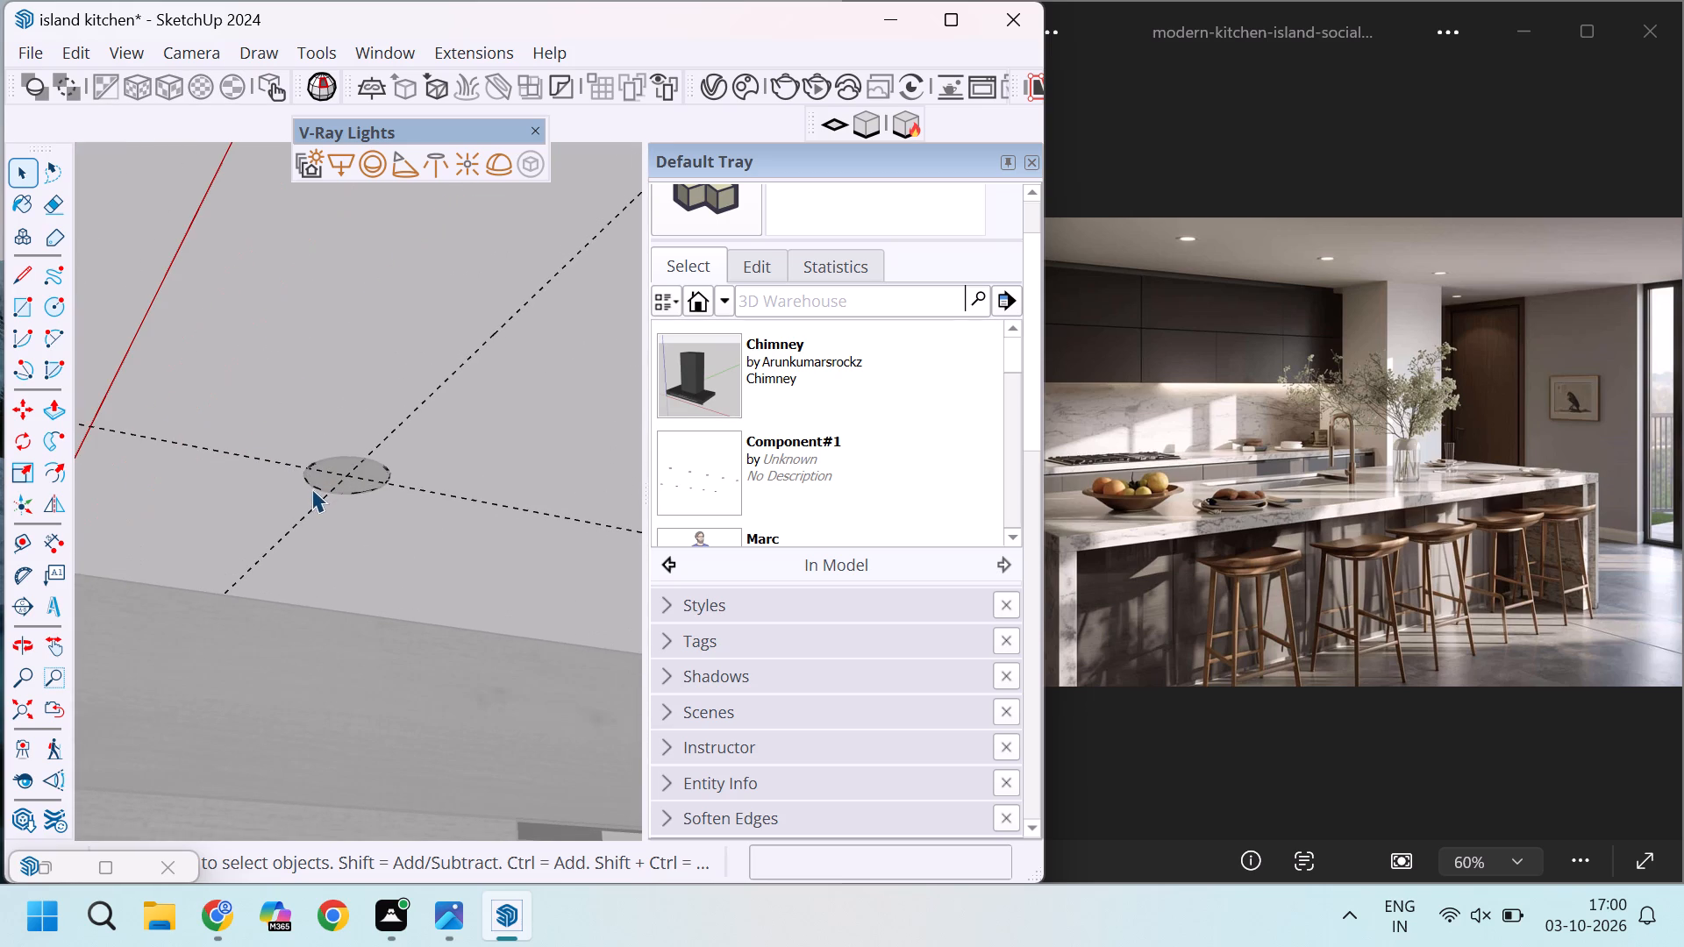
click(311, 488)
click(311, 485)
key(Delete)
scroll(390, 497, down, 6)
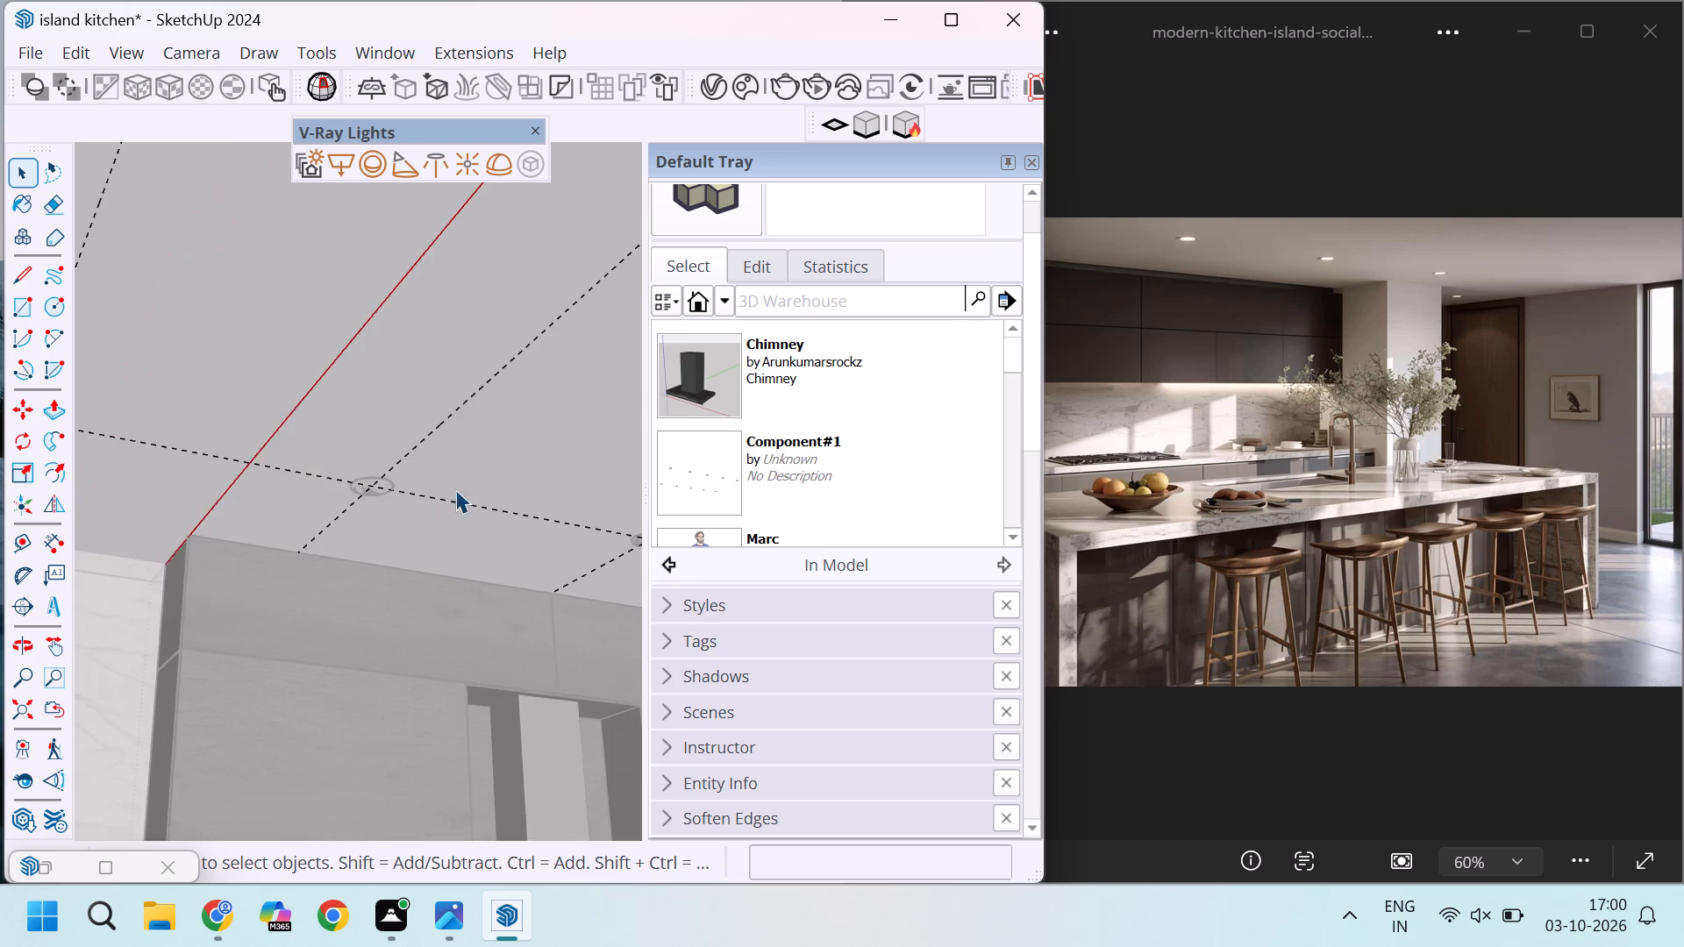
scroll(455, 489, down, 13)
scroll(289, 427, up, 19)
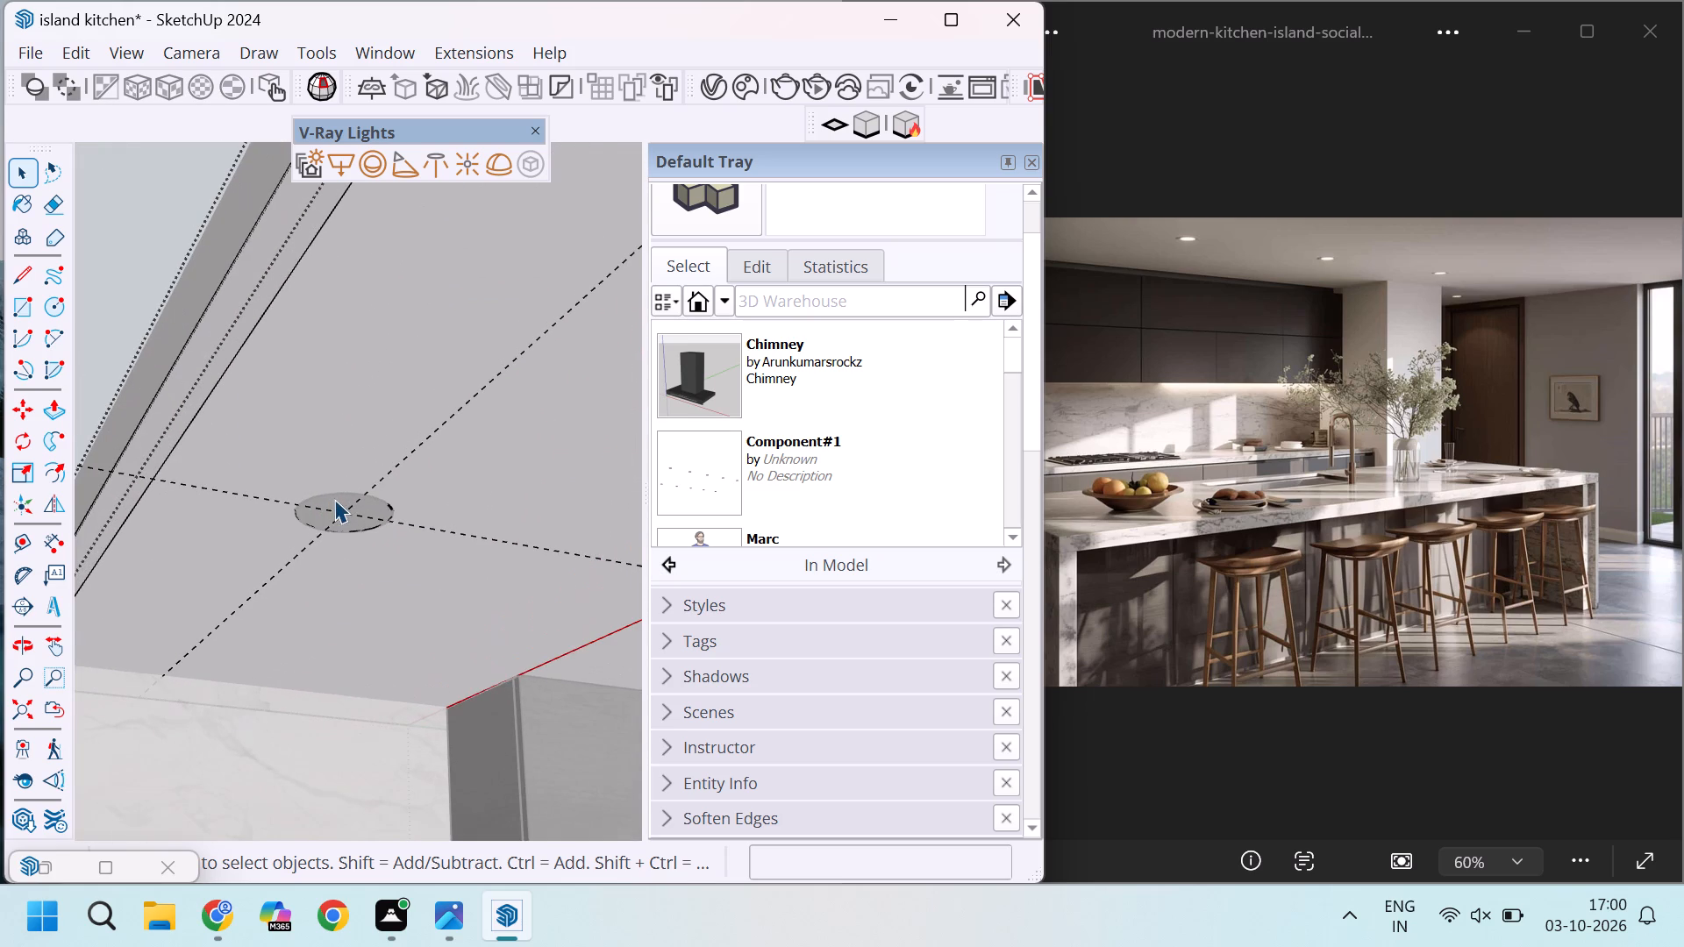
click(337, 494)
key(Delete)
Open the circles component, check the circle at the first light with its connected geometry, and close the component.
scroll(263, 498, down, 15)
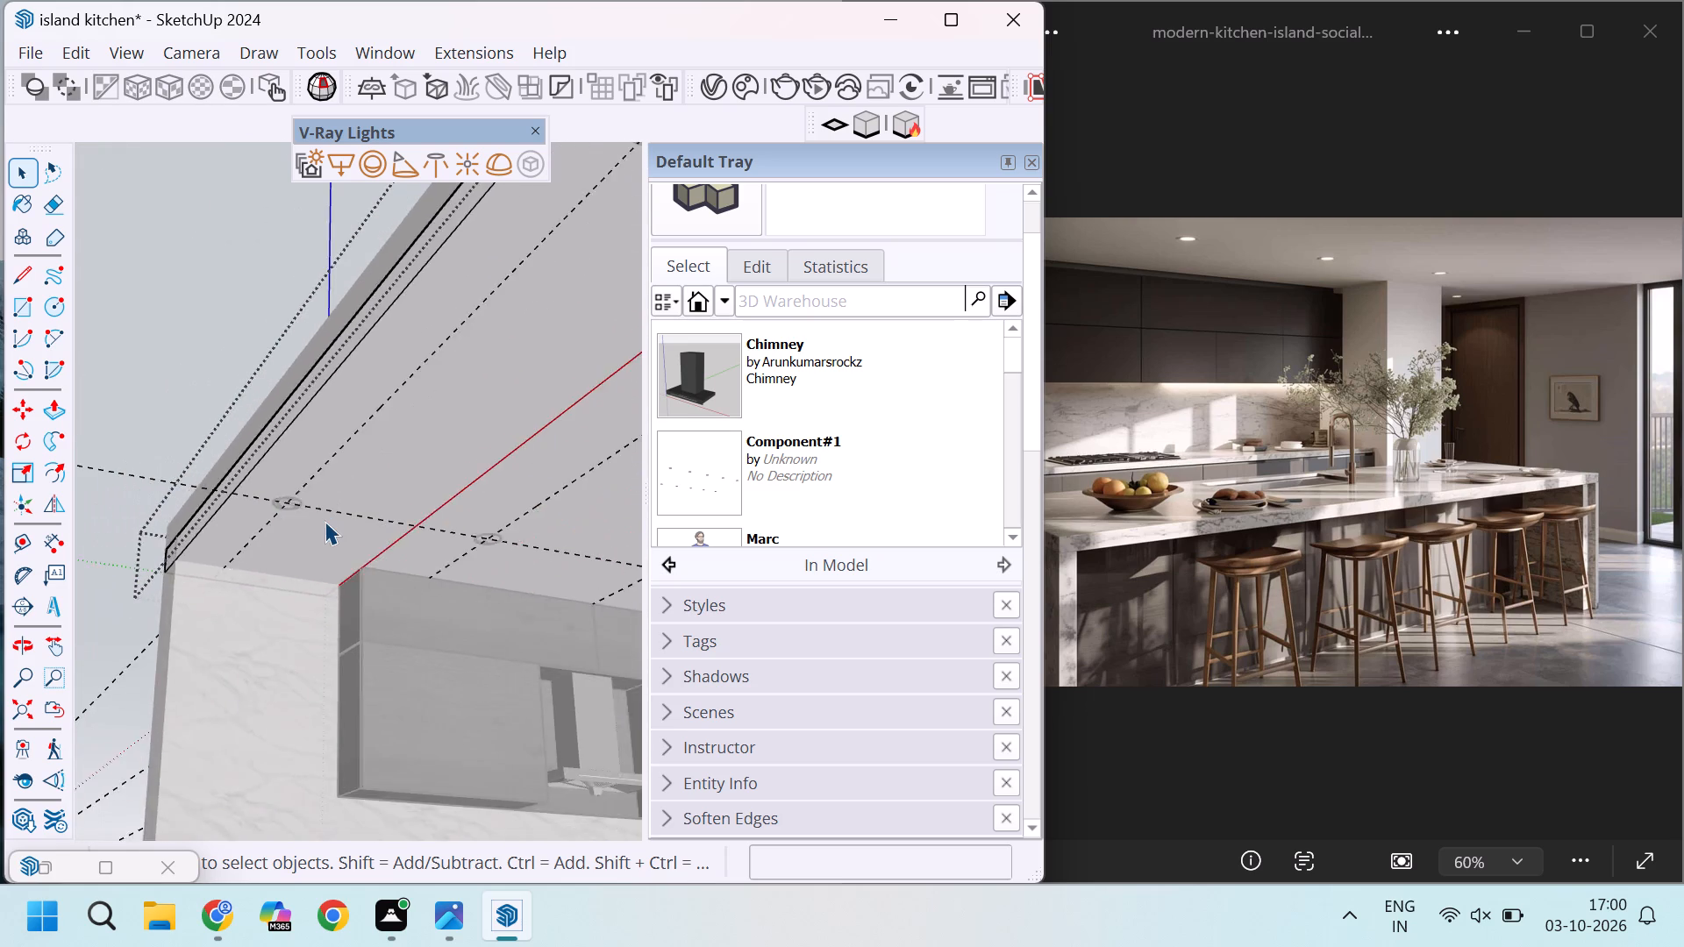
scroll(325, 521, down, 7)
scroll(453, 415, up, 20)
click(402, 431)
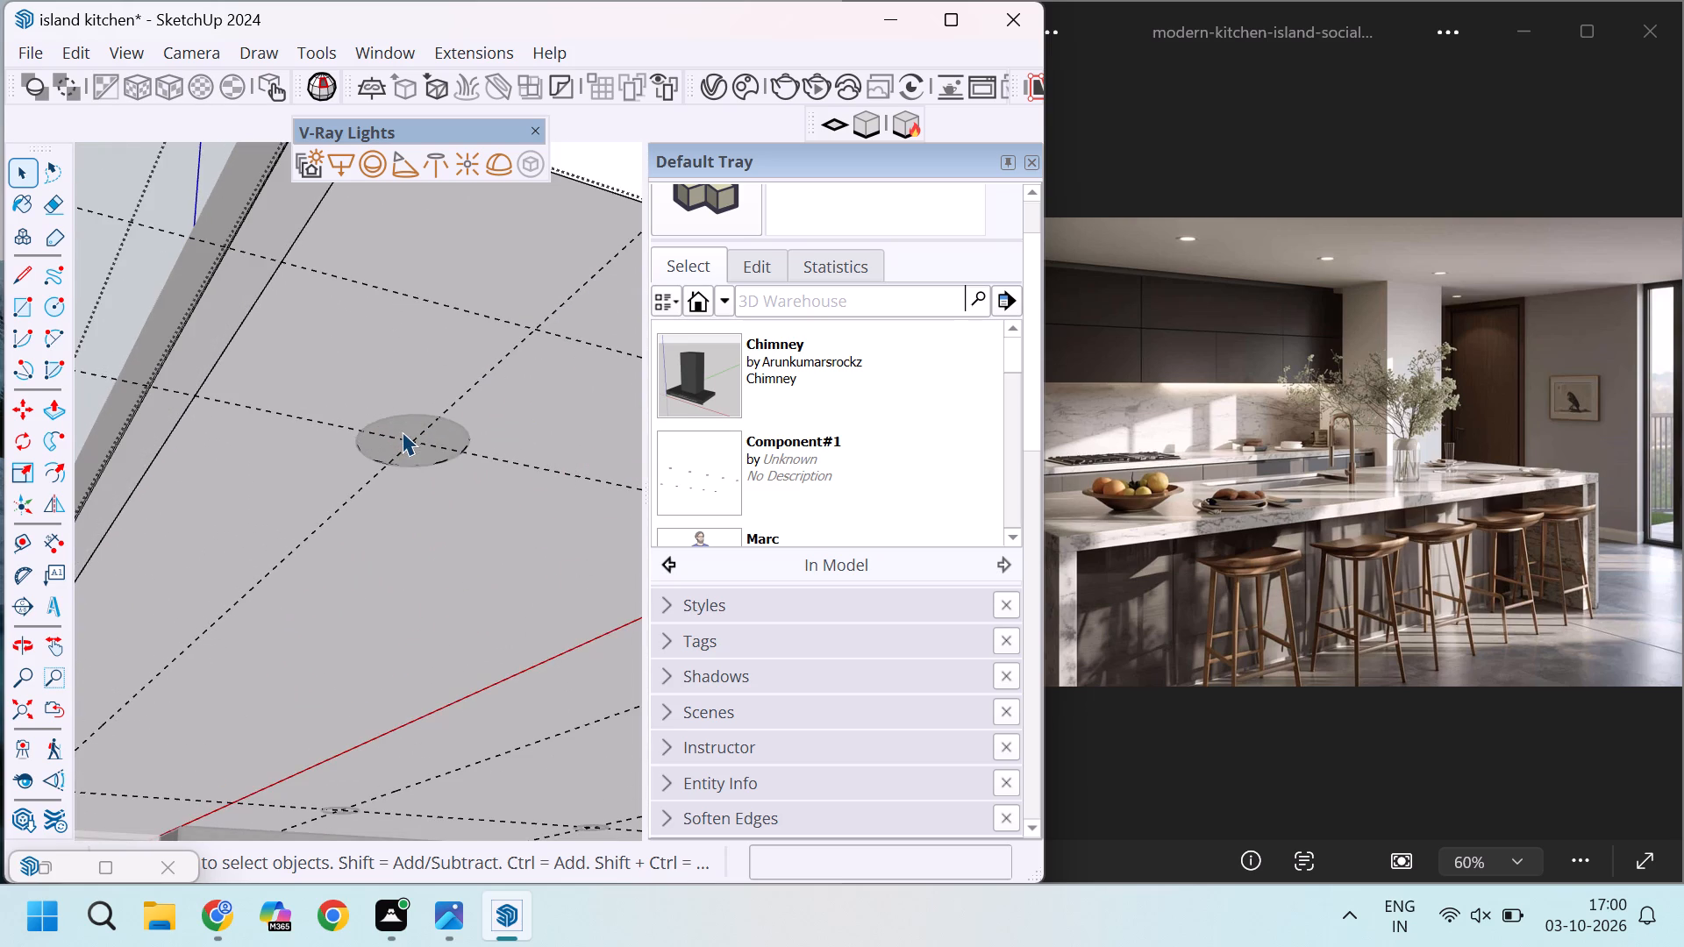
scroll(402, 431, up, 5)
click(412, 425)
triple_click(424, 415)
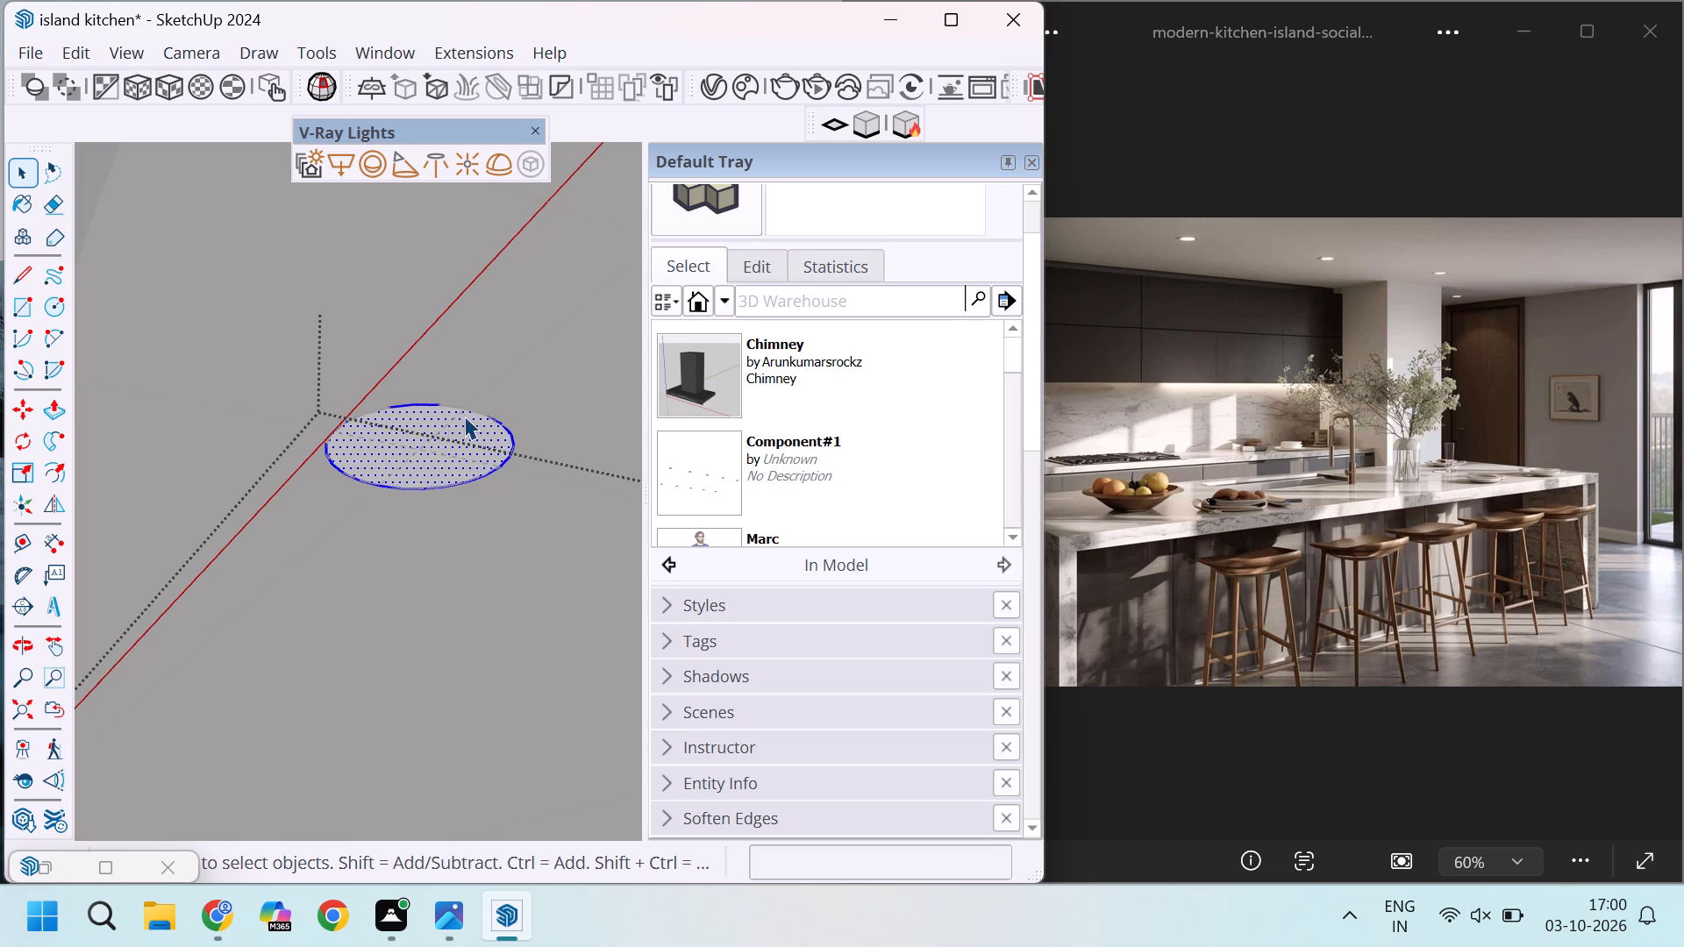
click(475, 416)
scroll(392, 481, down, 19)
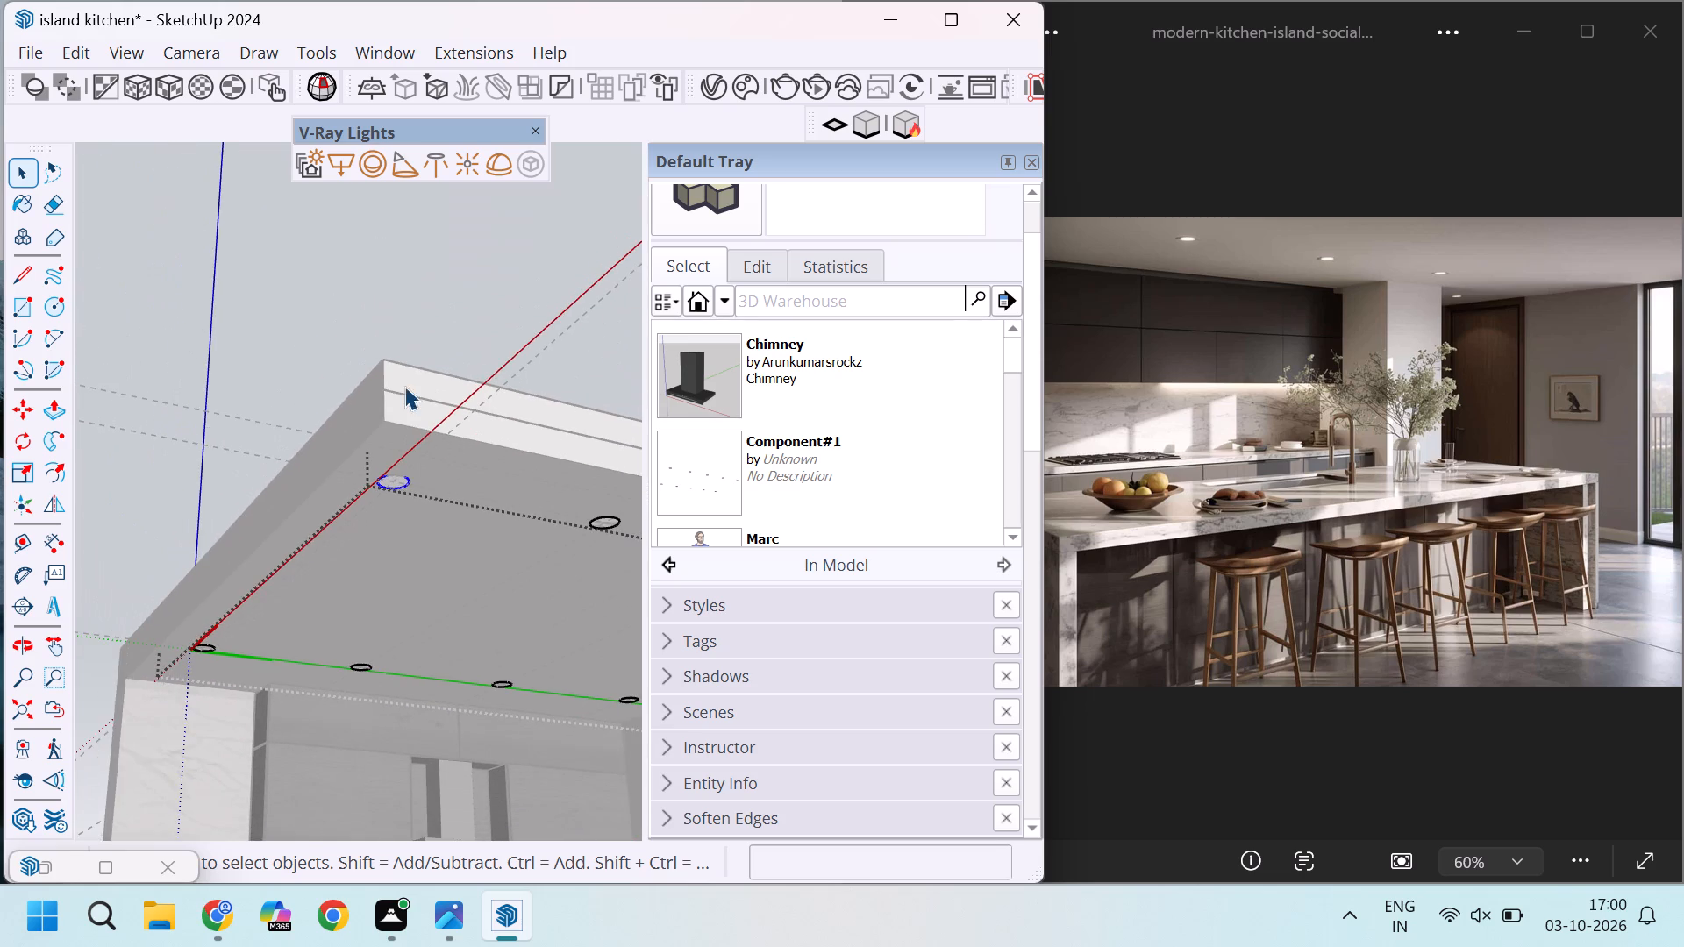
click(416, 313)
click(416, 317)
Undo the recent ceiling circle-edge deletions, the circles component and the in-place paste of the light circles.
scroll(451, 433, up, 9)
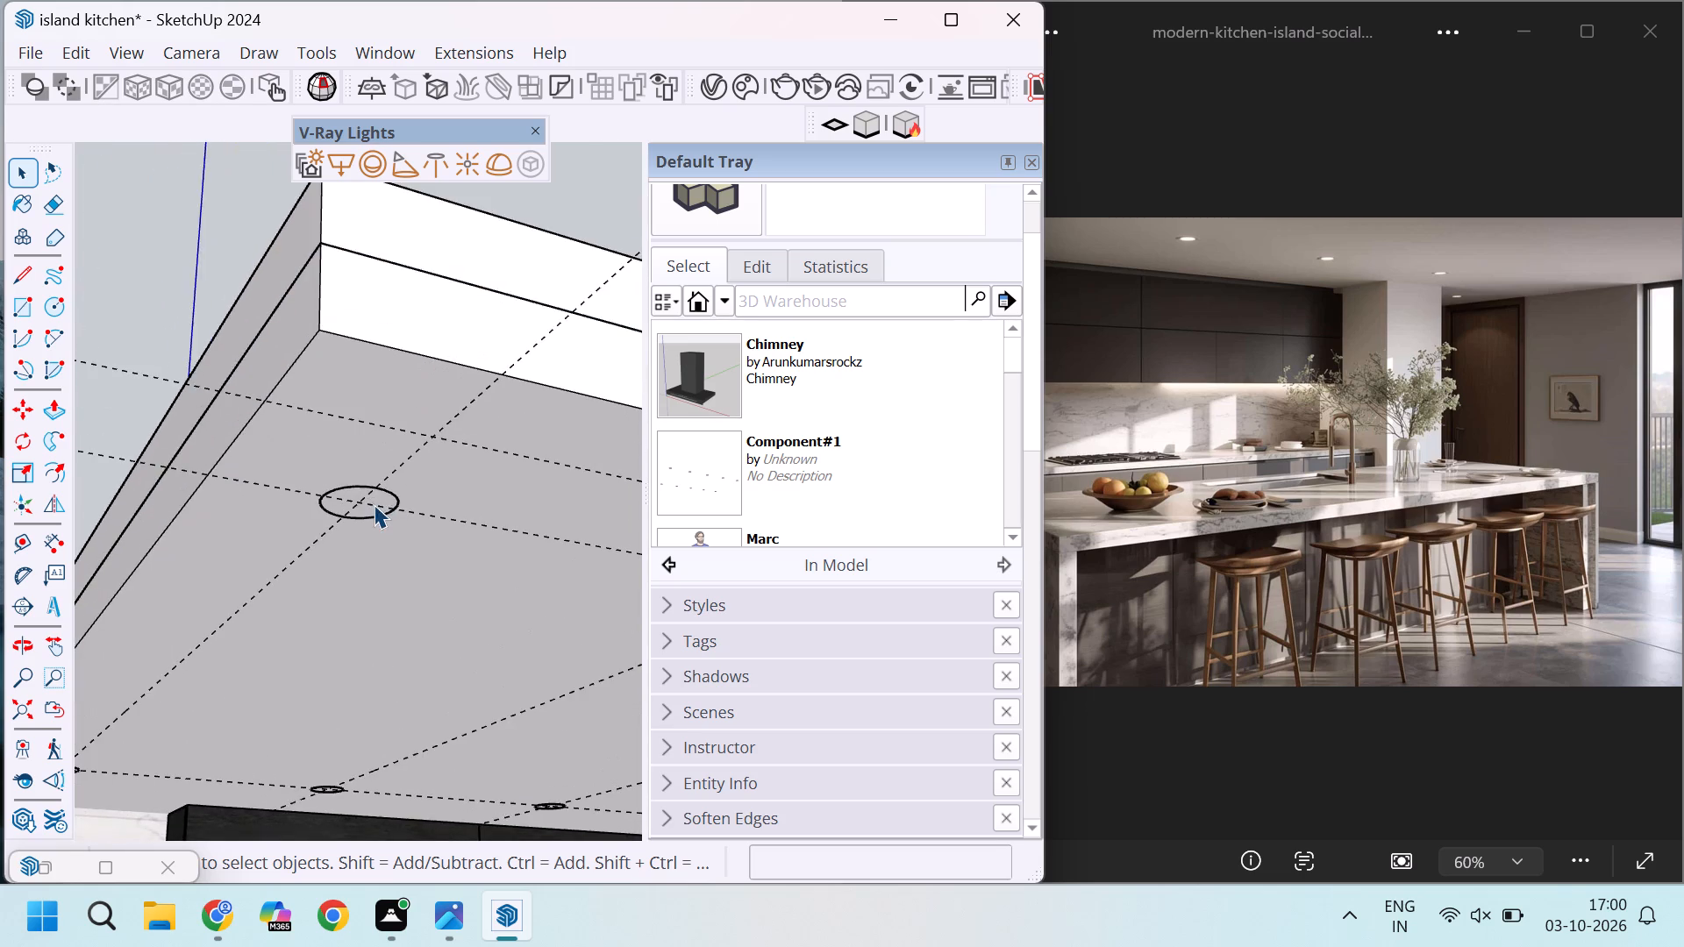
scroll(375, 500, up, 4)
click(408, 499)
middle_drag(432, 530, 376, 419)
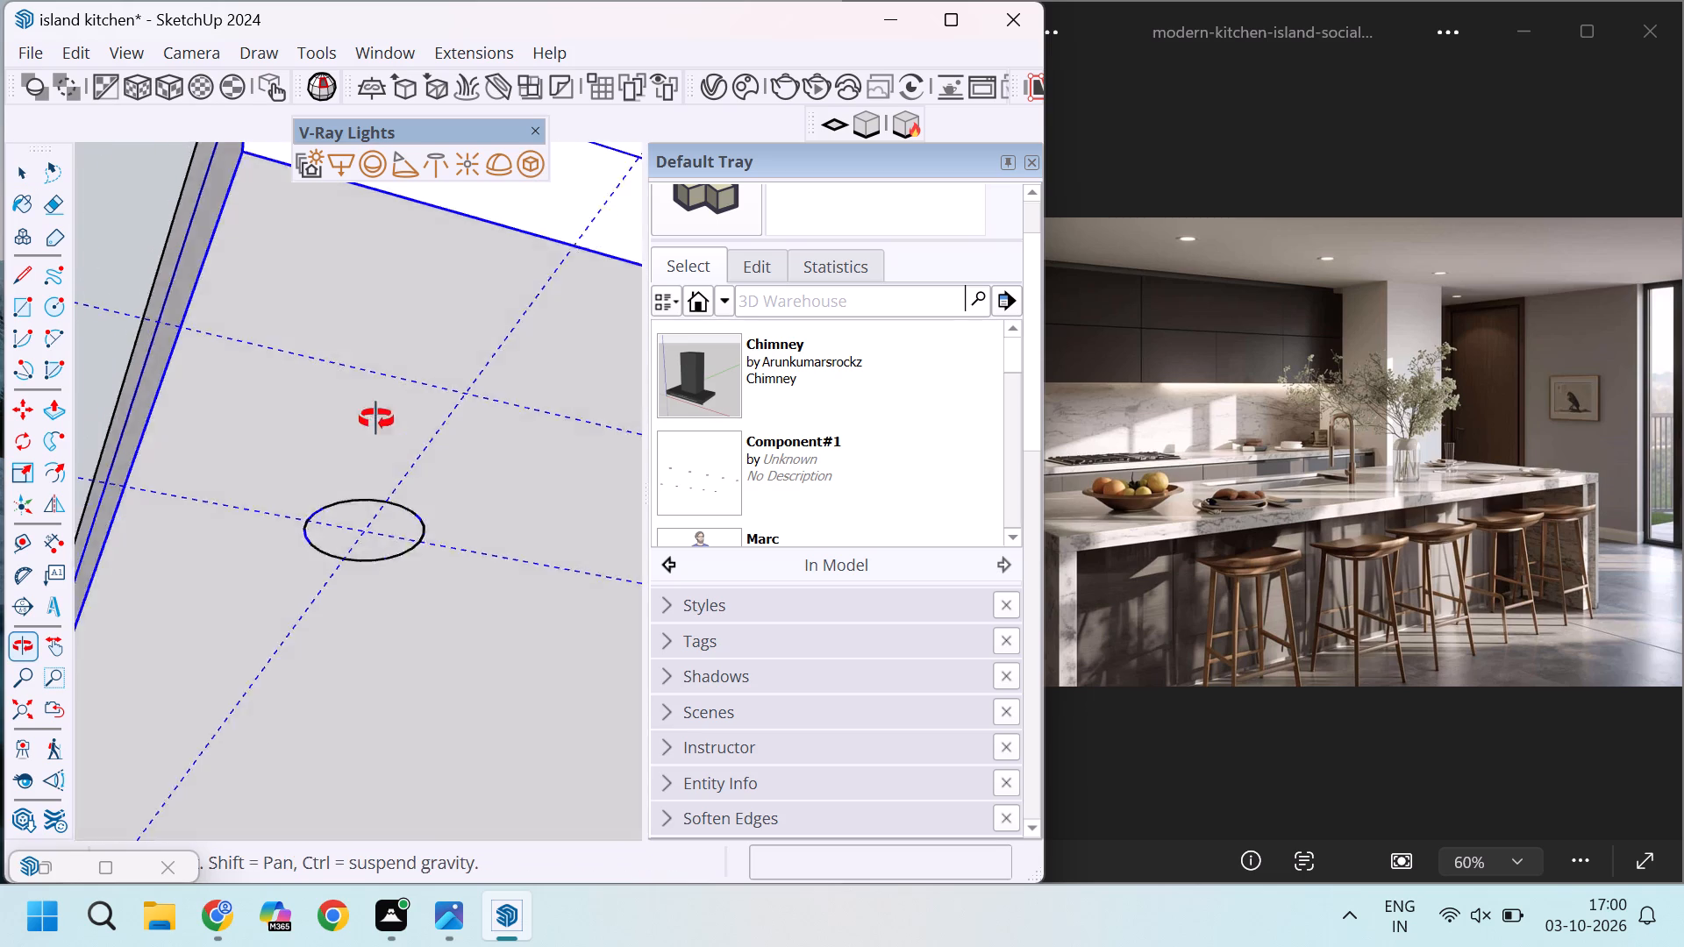
middle_drag(376, 419, 360, 373)
scroll(331, 493, down, 13)
scroll(344, 539, up, 11)
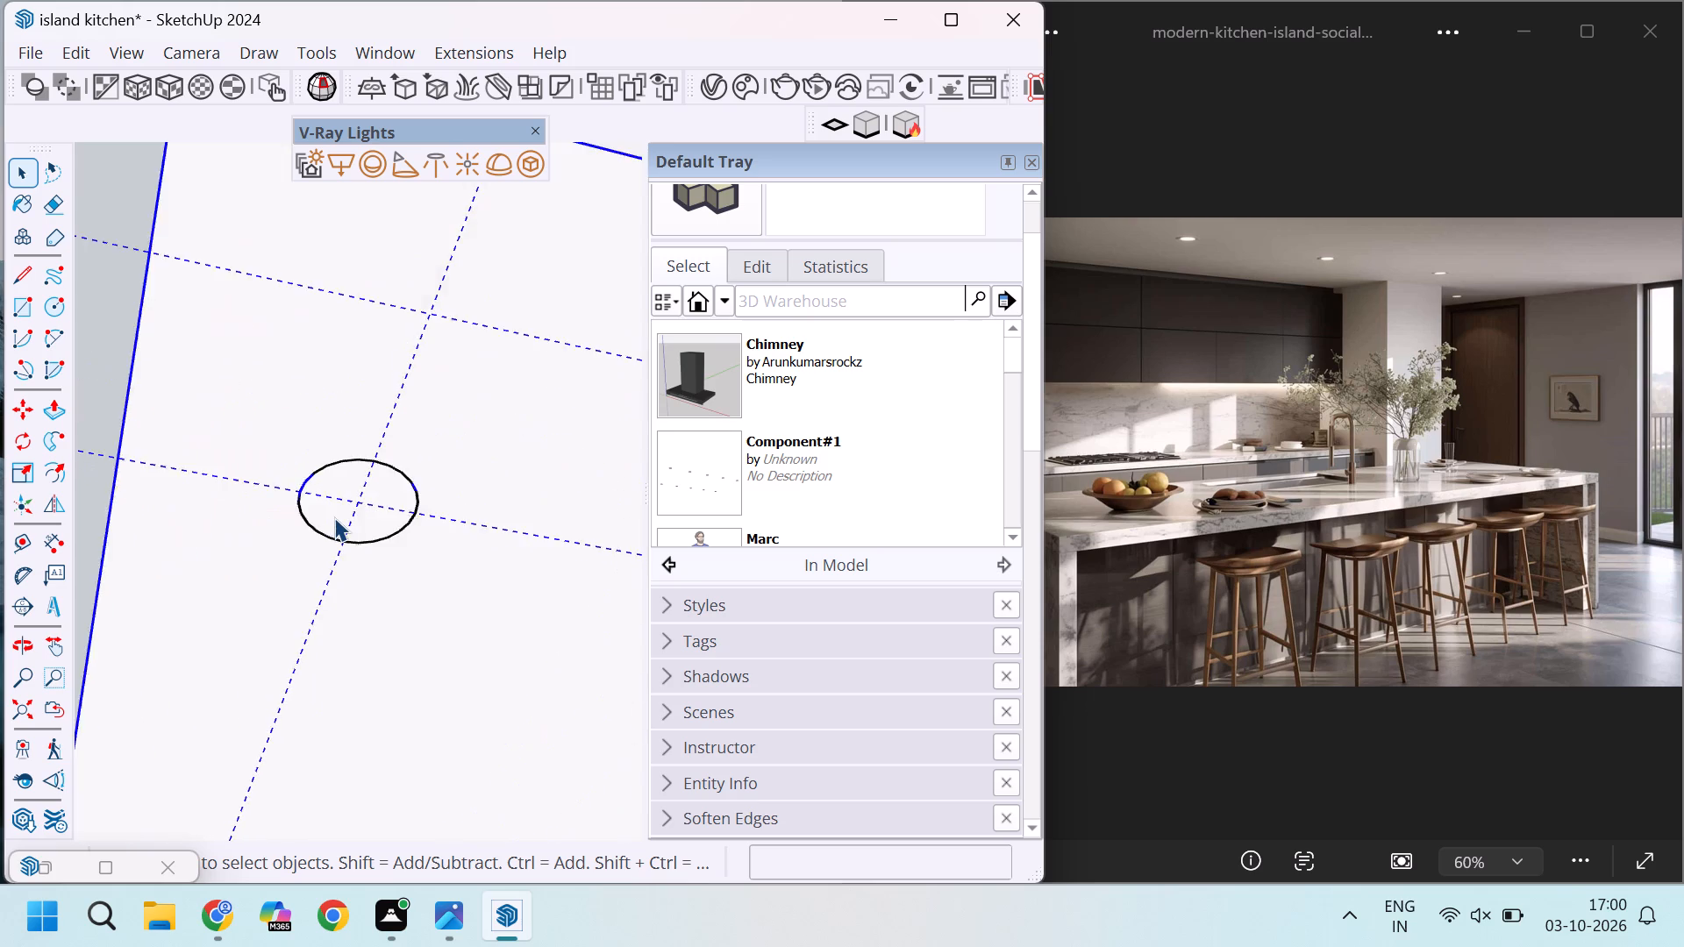
key(ctrl+z)
key(ctrl+z)
key(ctrl+z)
middle_drag(365, 534, 346, 464)
scroll(360, 534, up, 1)
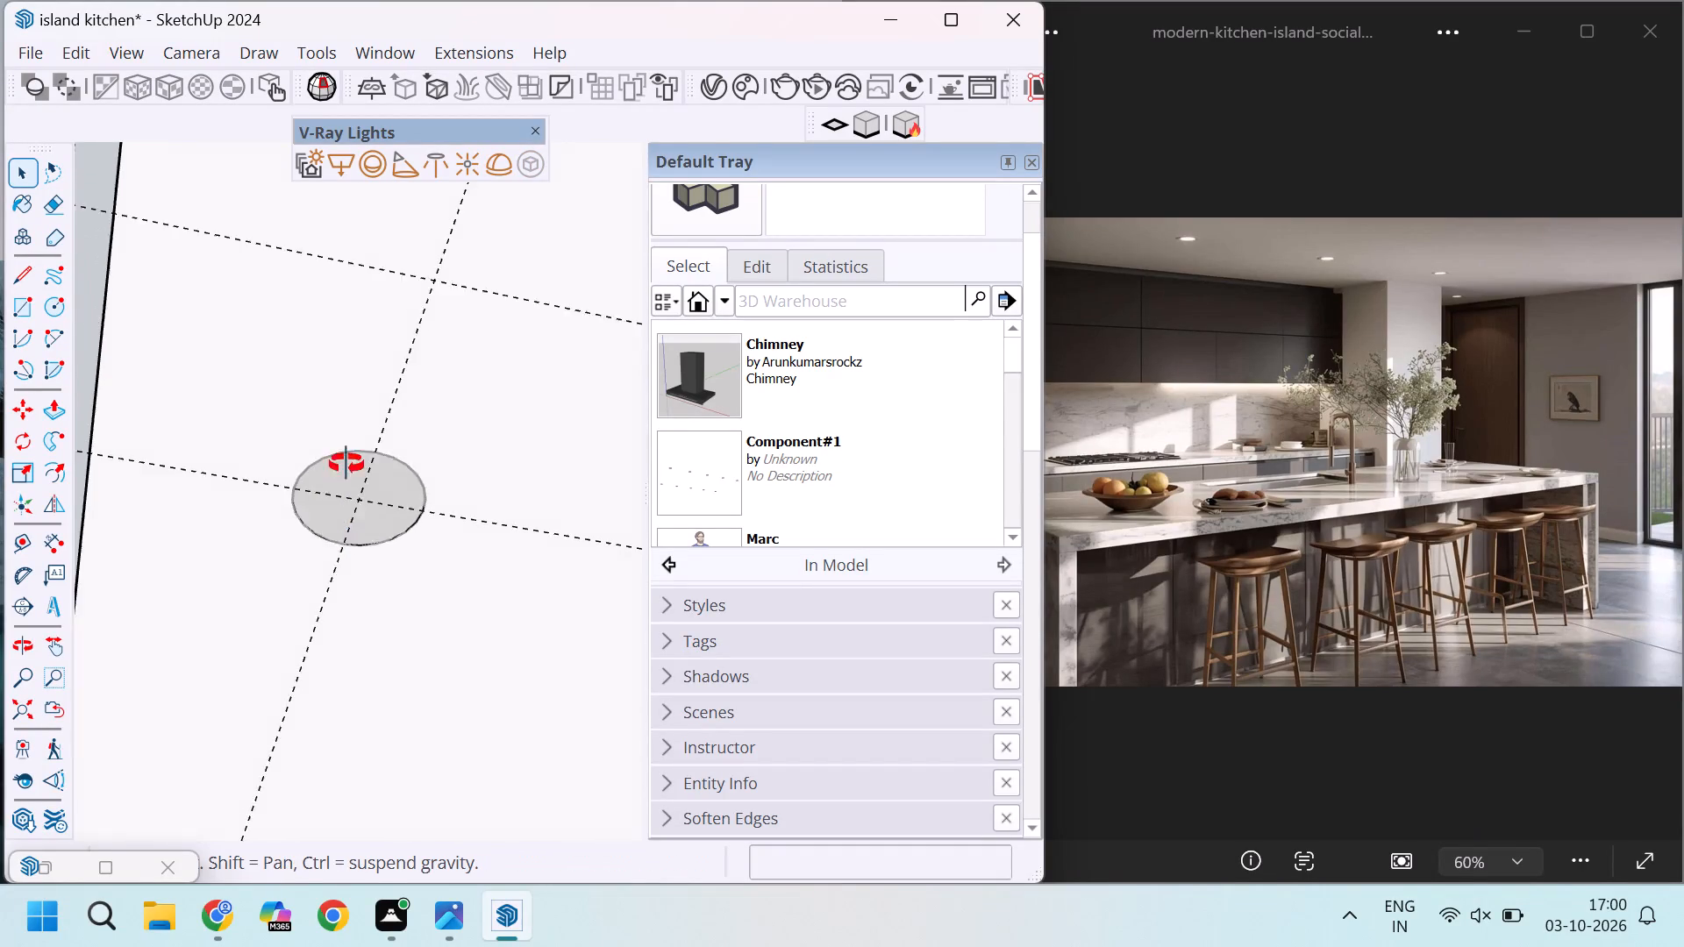
middle_drag(346, 464, 350, 378)
key(ctrl+z)
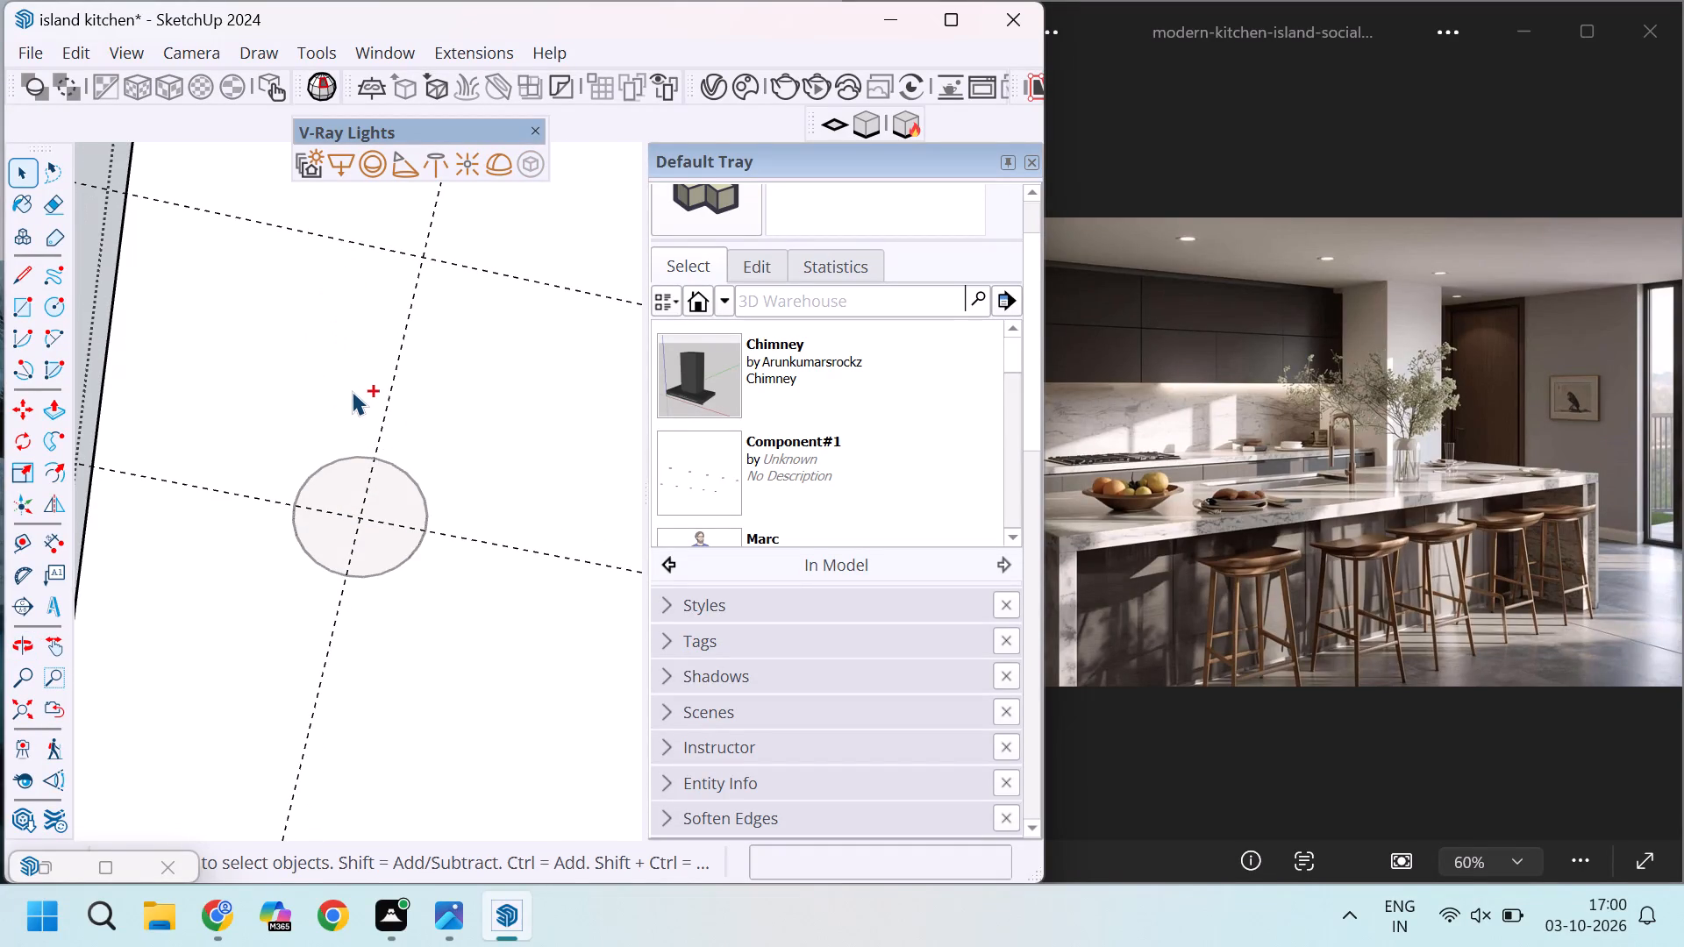
middle_drag(404, 551, 378, 647)
scroll(404, 551, up, 1)
key(ctrl+z)
key(ctrl+z)
key(ctrl+z)
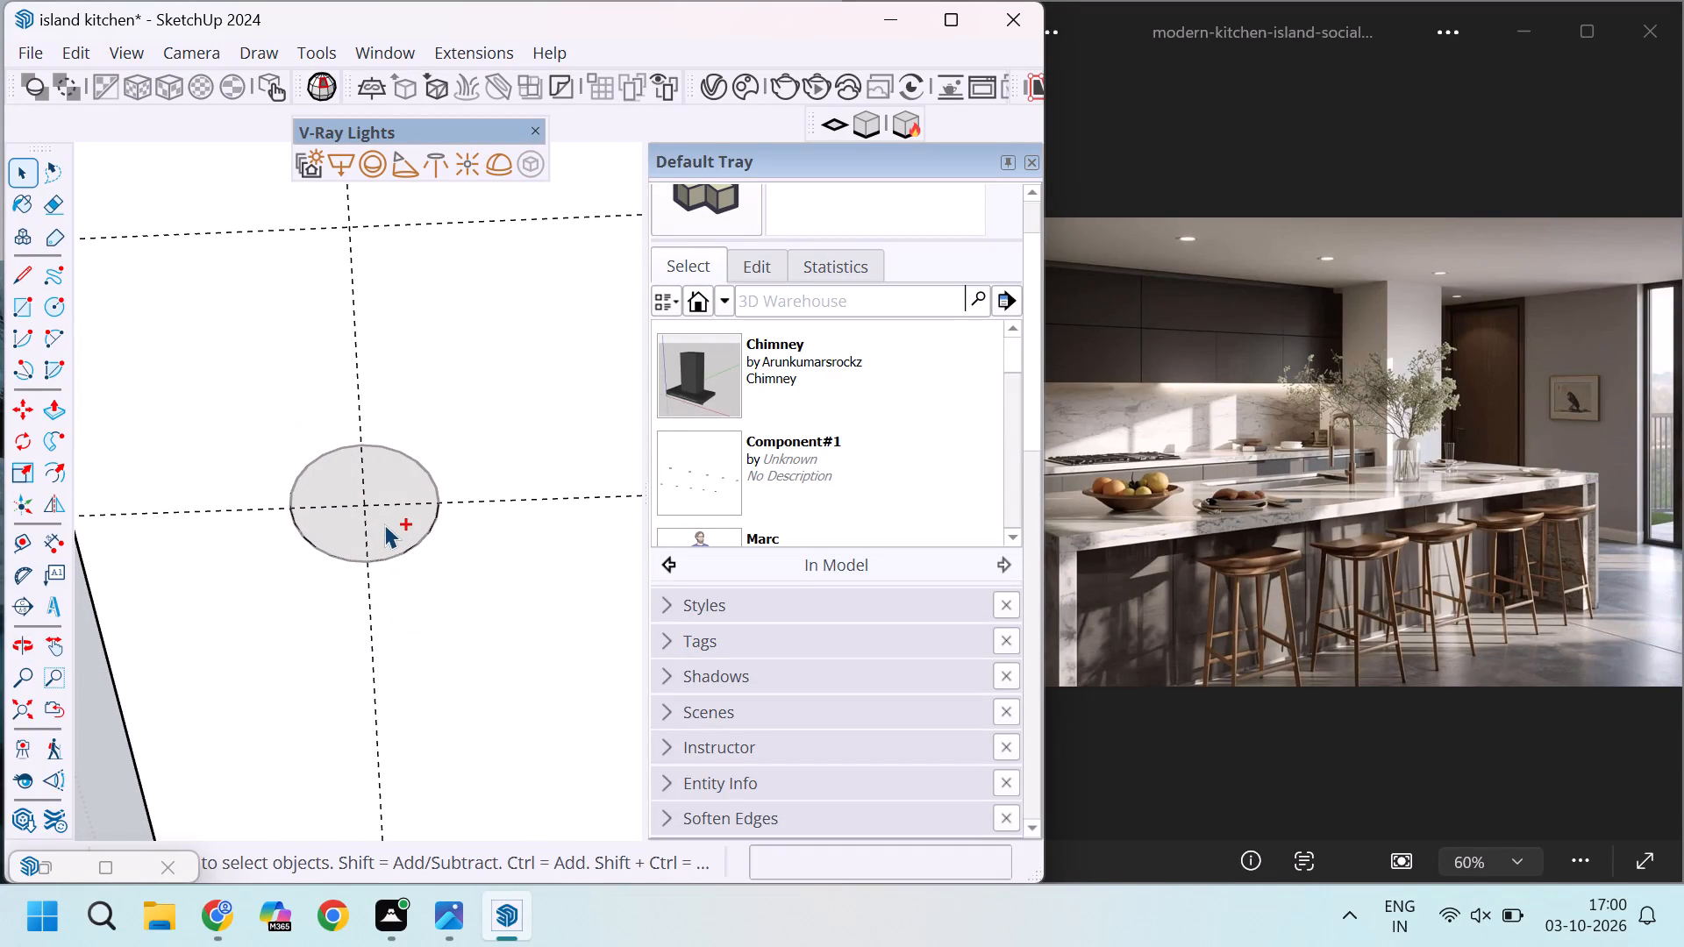
key(ctrl+z)
key(ctrl+z)
key(ctrl+z)
key(ctrl+z)
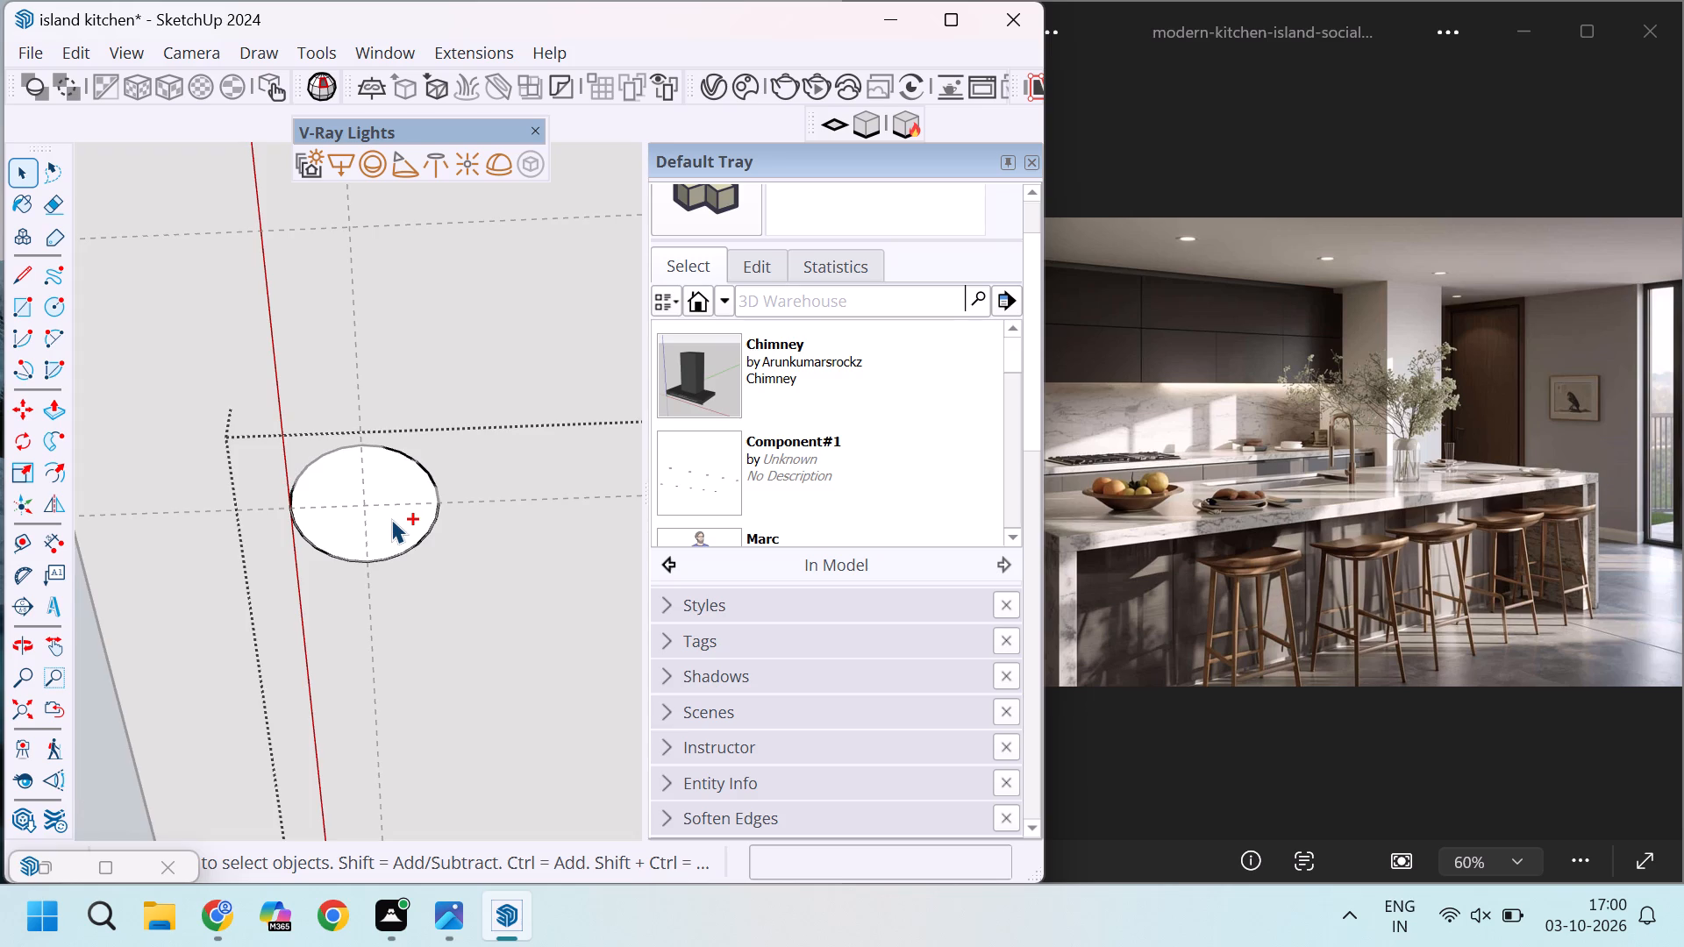
key(ctrl+z)
key(ctrl+z)
key(ctrl+z)
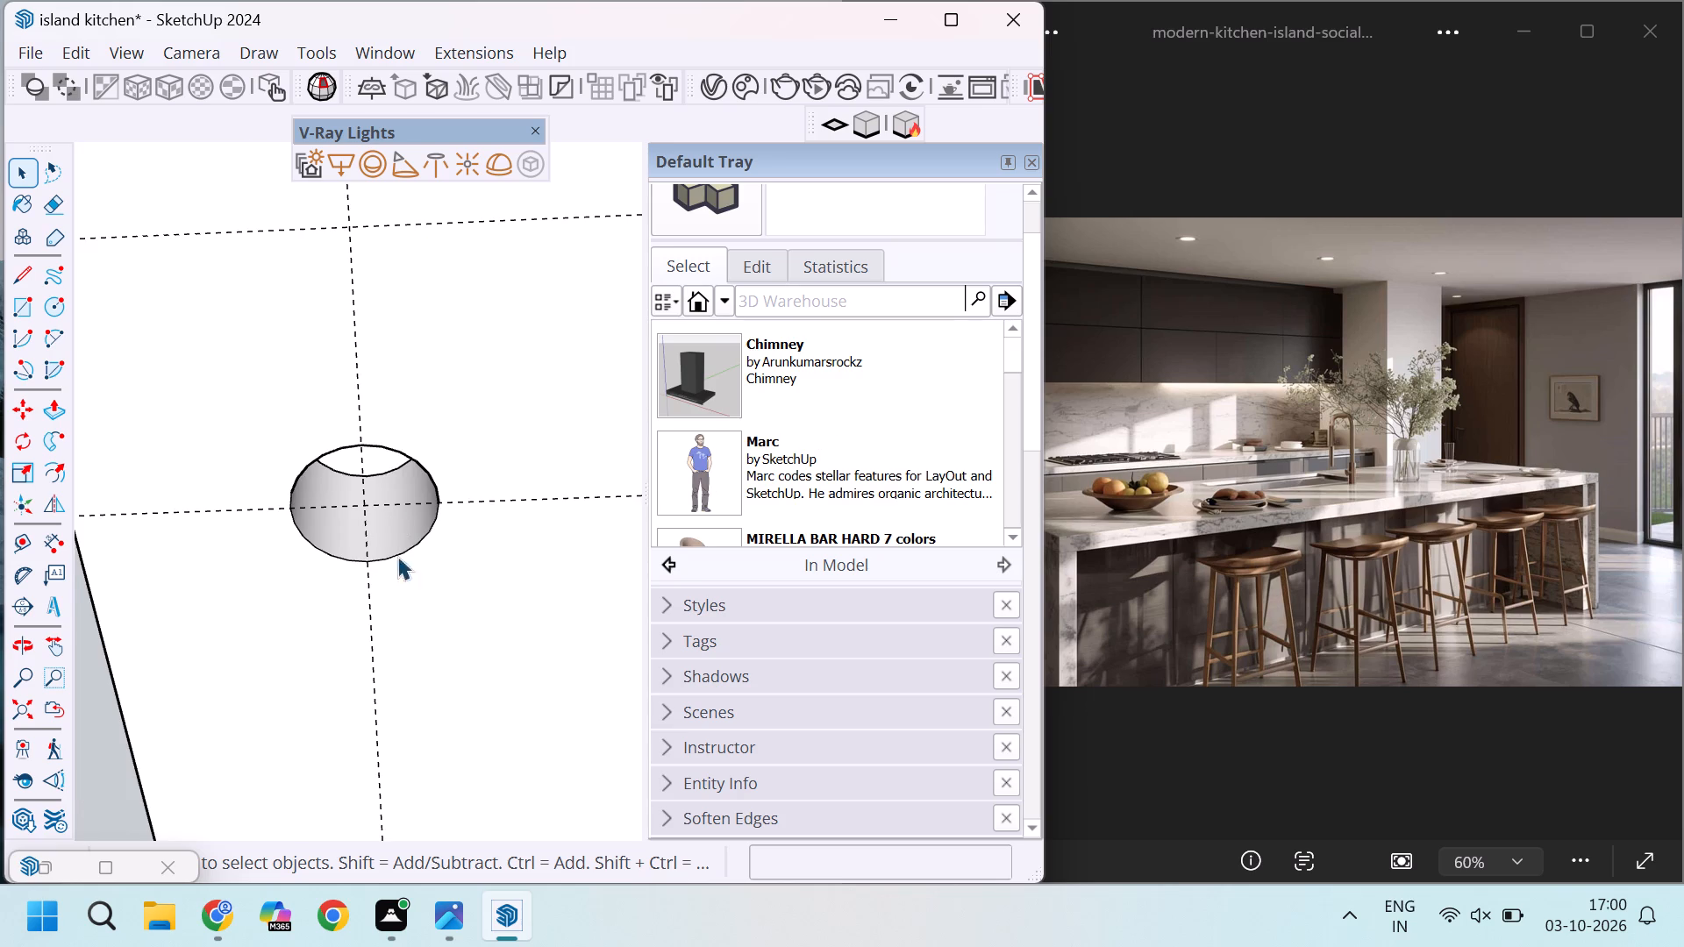
Paste the copied light circles in place over the ceiling's light openings.
middle_drag(403, 575, 404, 526)
scroll(413, 524, down, 20)
scroll(413, 524, down, 4)
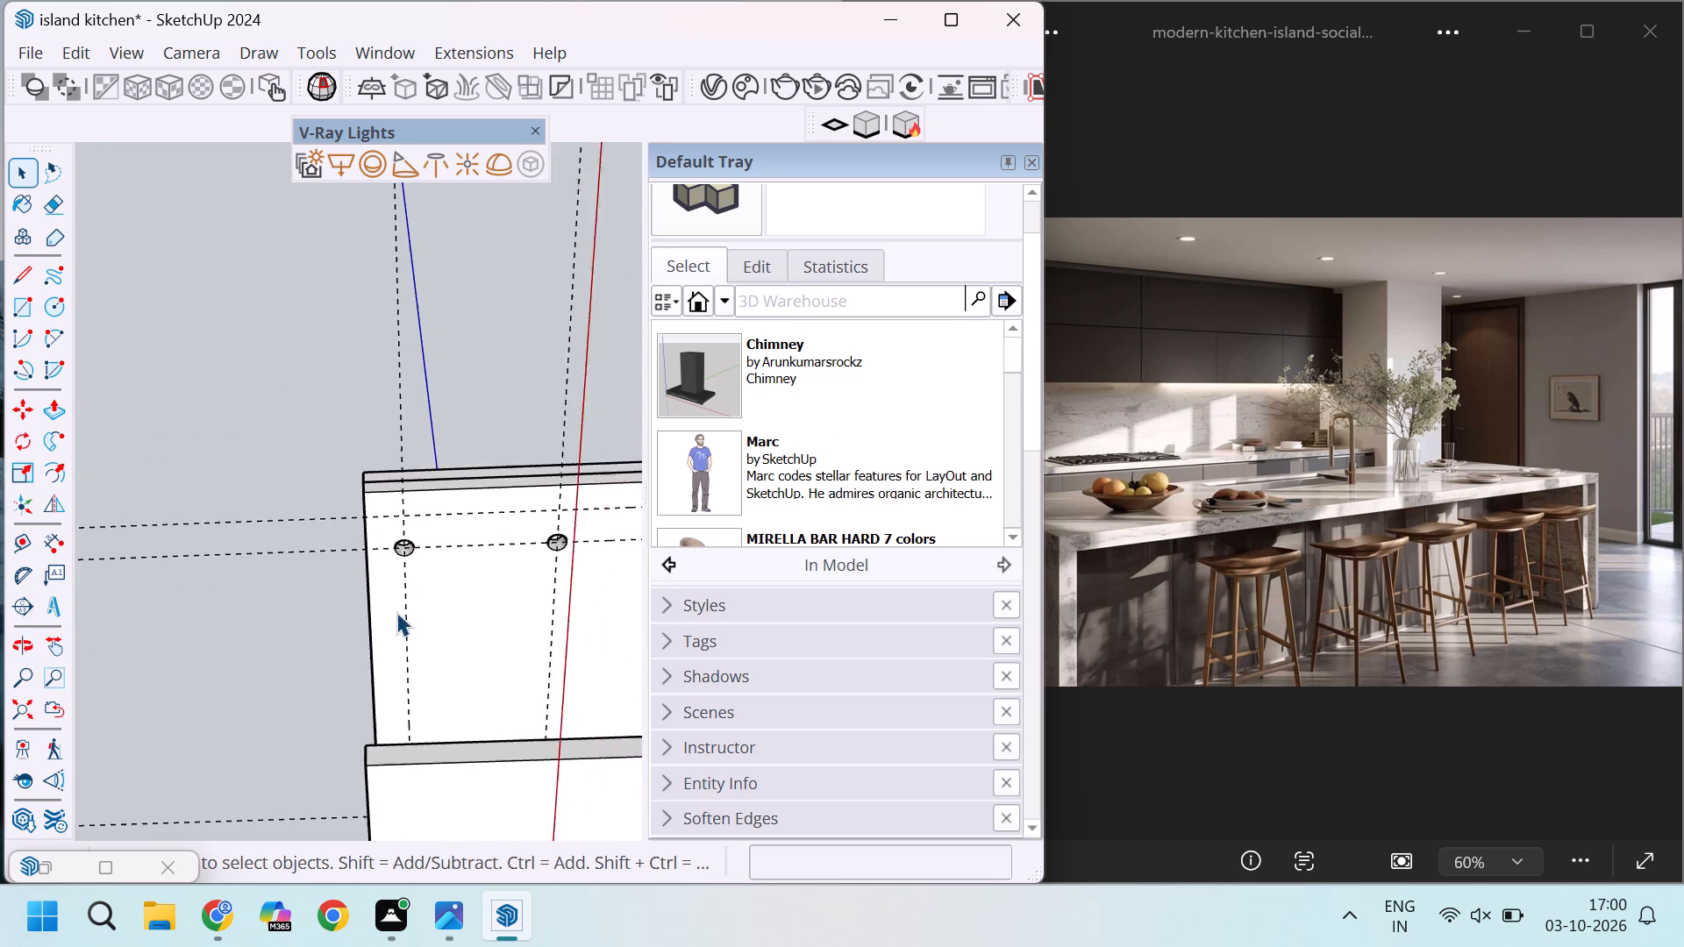
scroll(396, 612, down, 1)
click(457, 401)
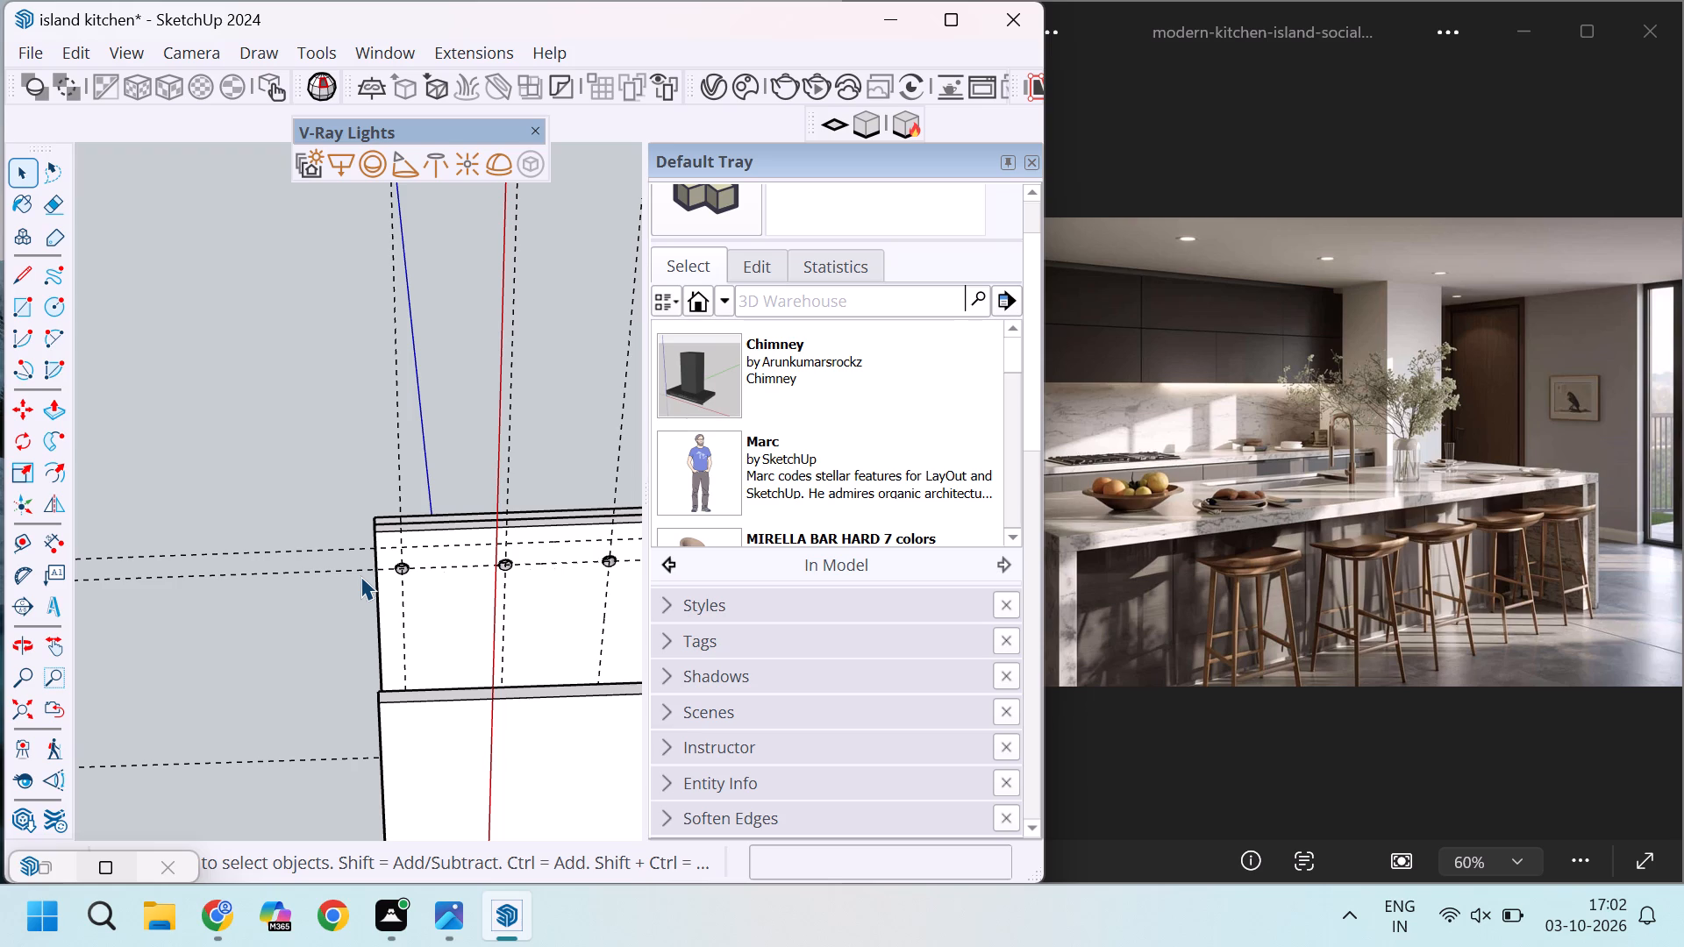
scroll(375, 574, up, 9)
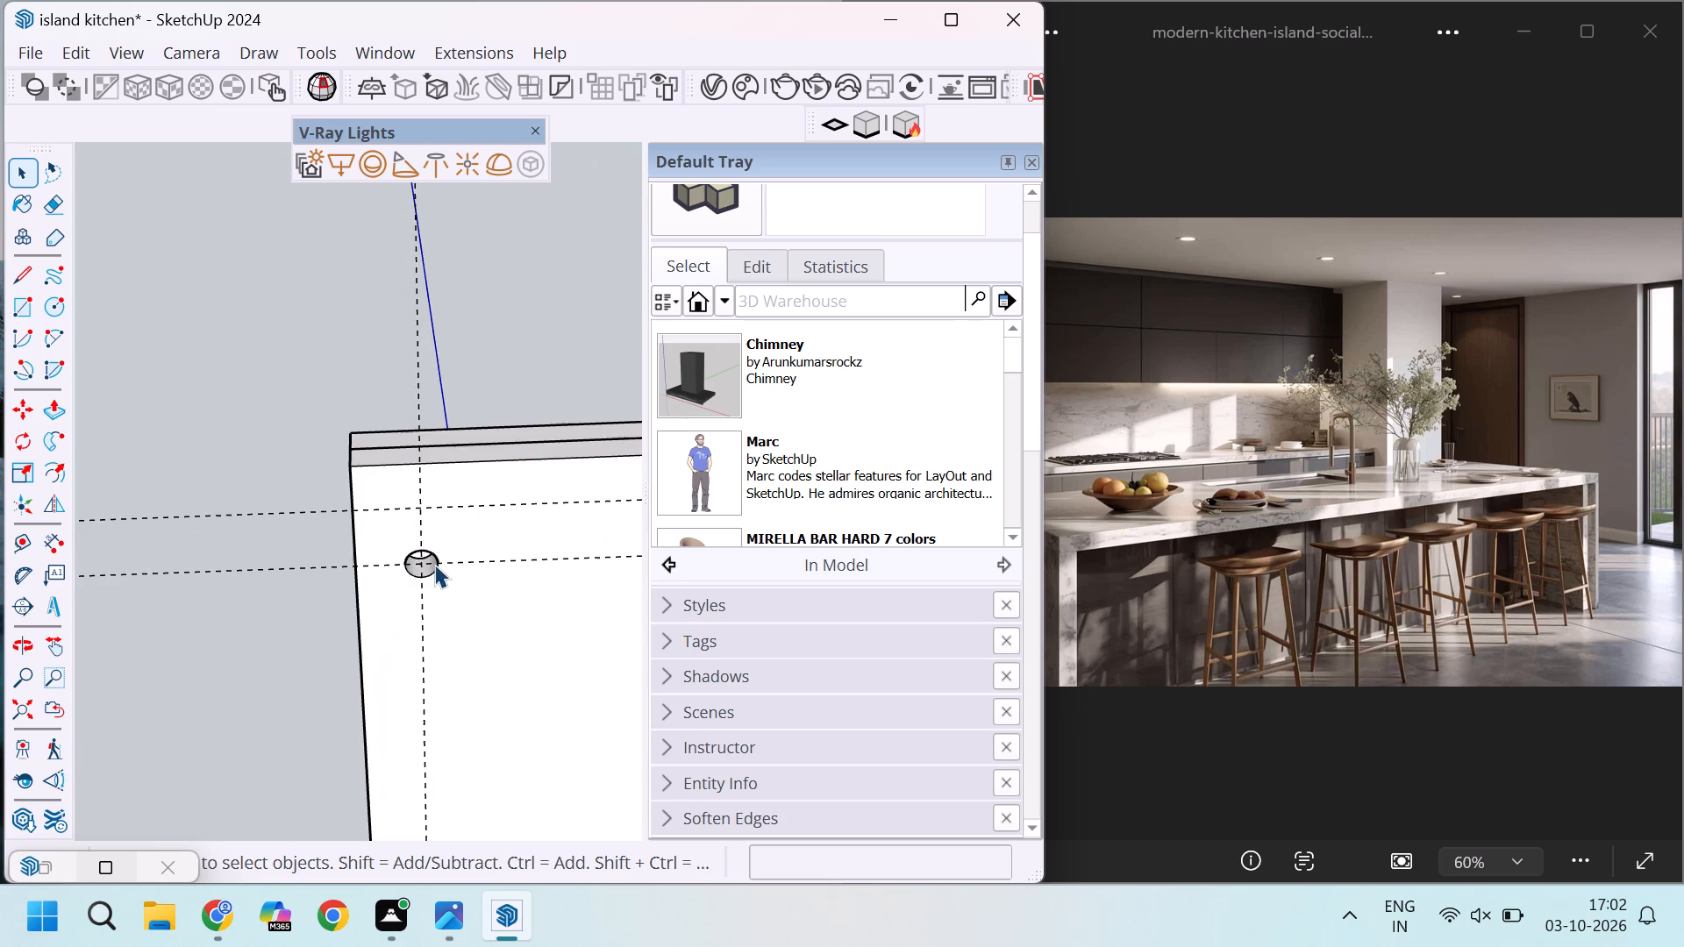
scroll(452, 564, up, 4)
scroll(435, 524, down, 3)
click(68, 52)
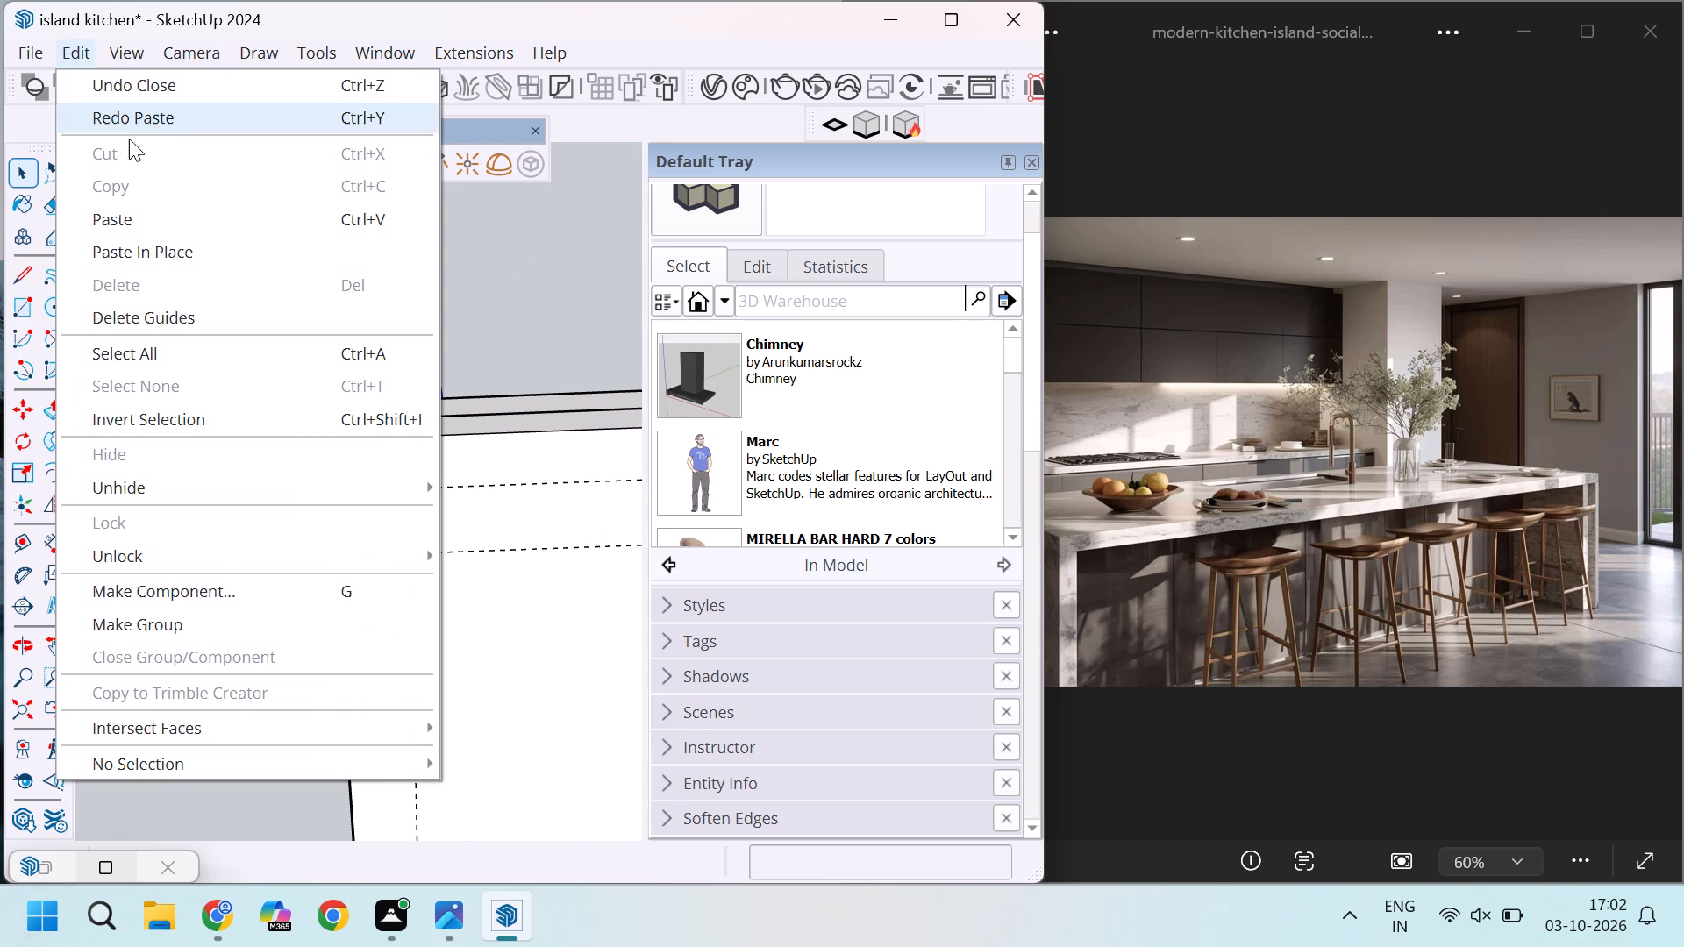
click(180, 249)
Mark the centre points of the pasted light circles with Find Center and check the marks at the circles.
scroll(214, 407, down, 13)
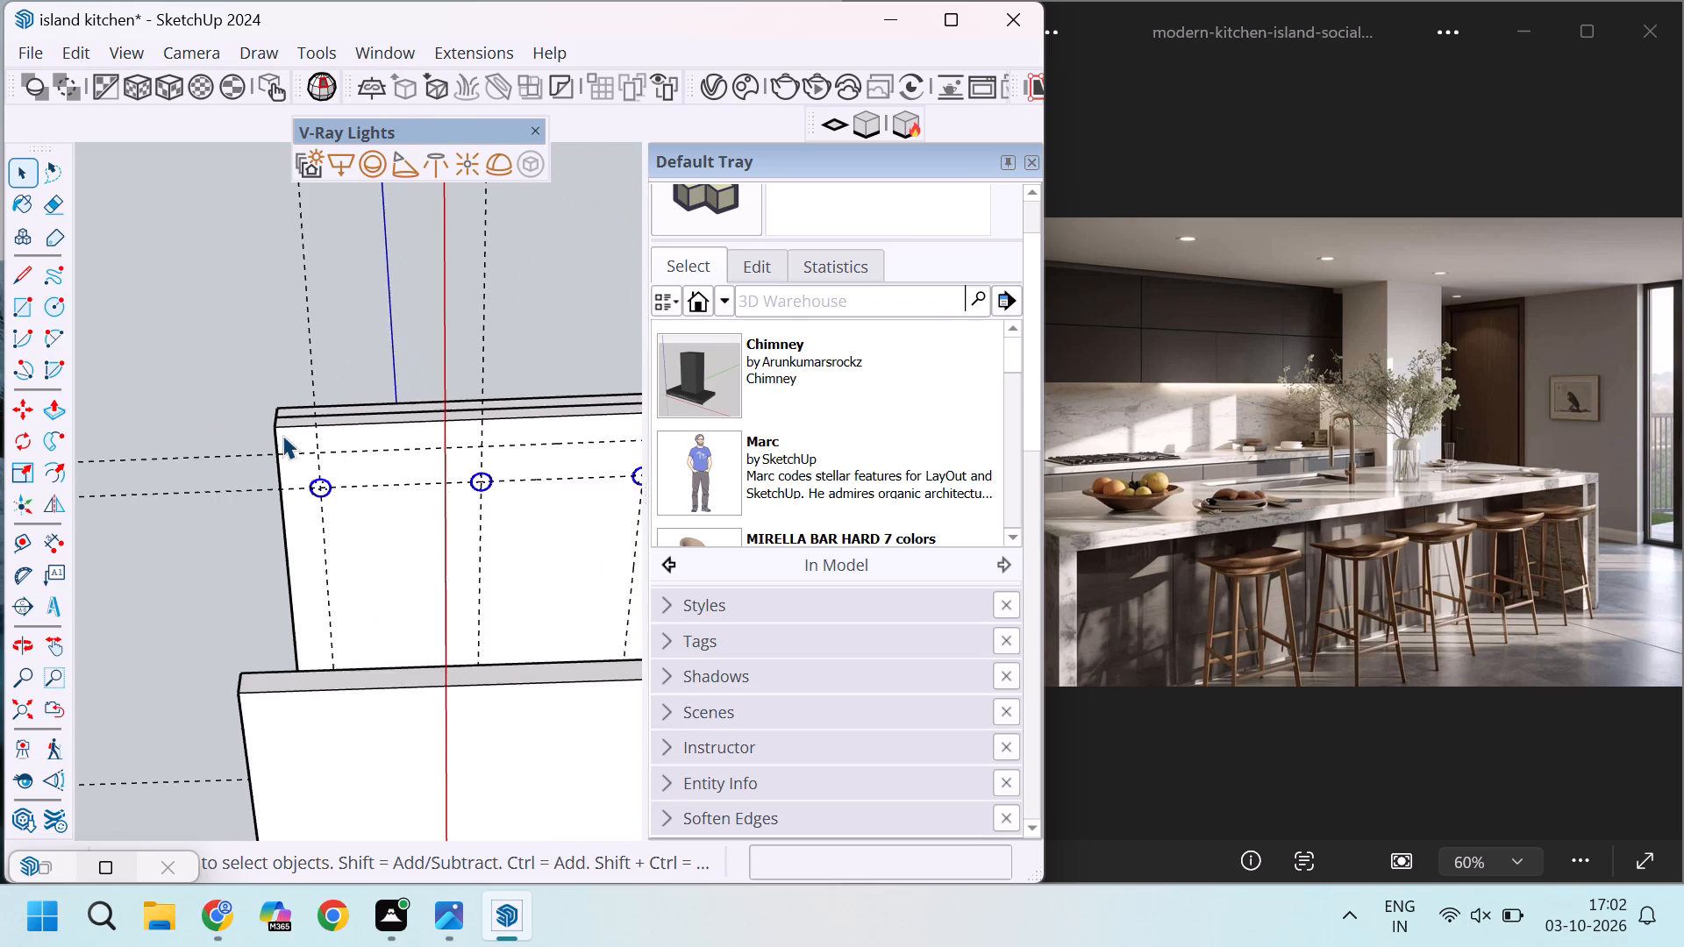
scroll(282, 435, down, 5)
scroll(411, 481, up, 9)
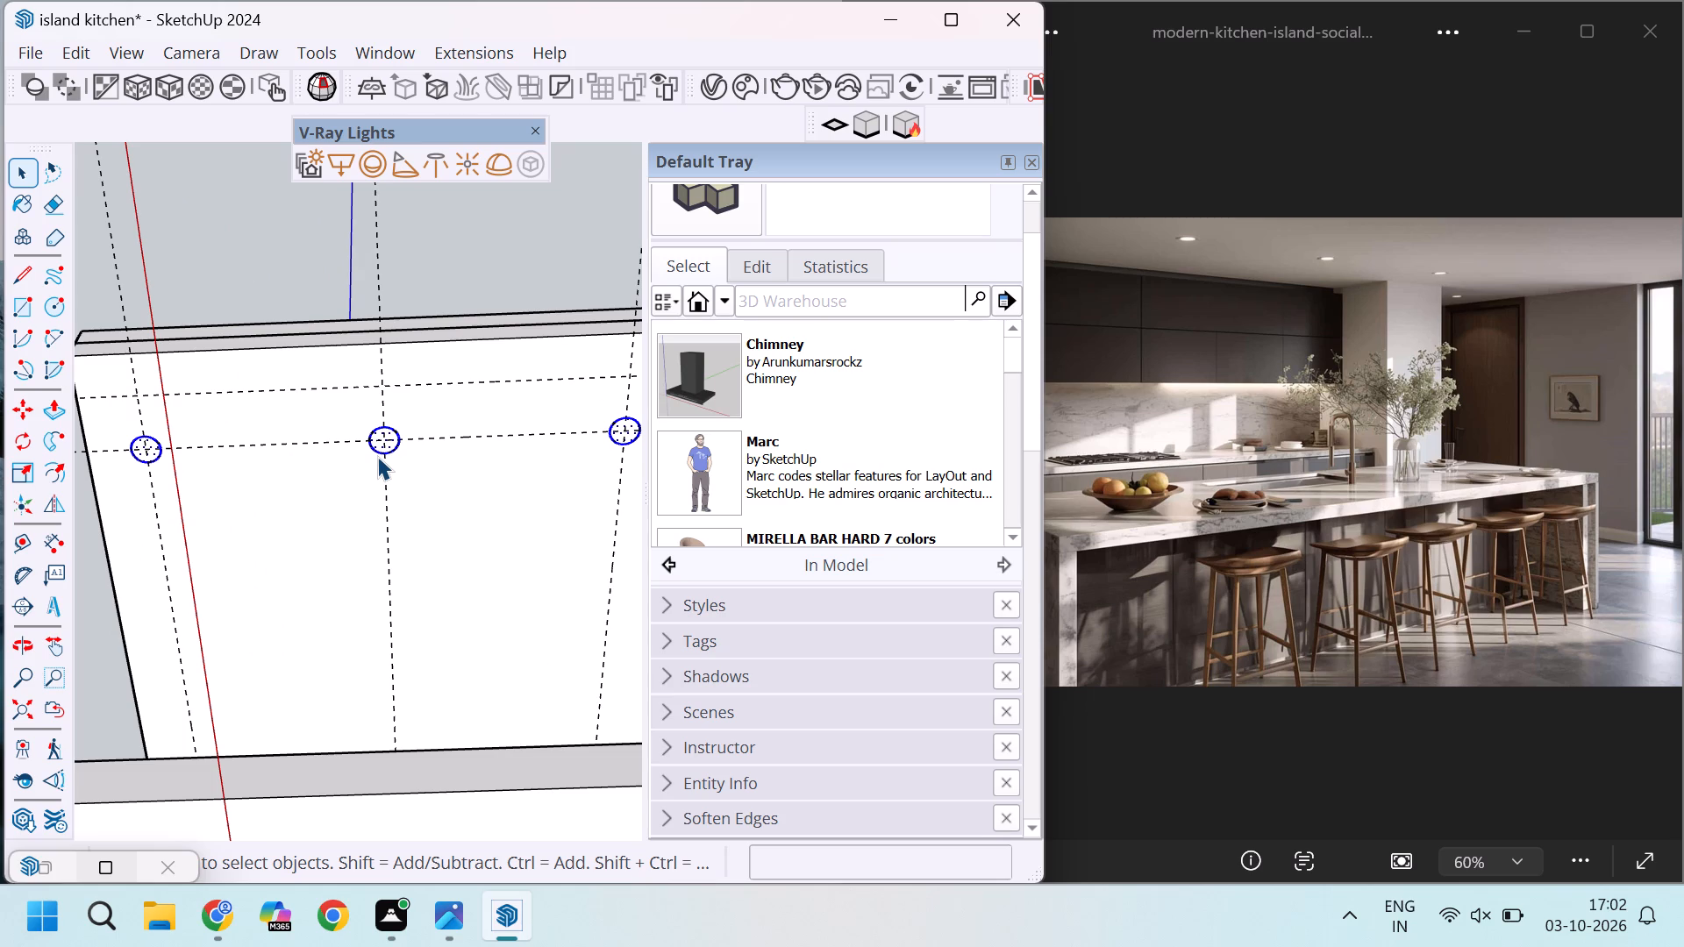
scroll(212, 445, up, 7)
right_click(145, 446)
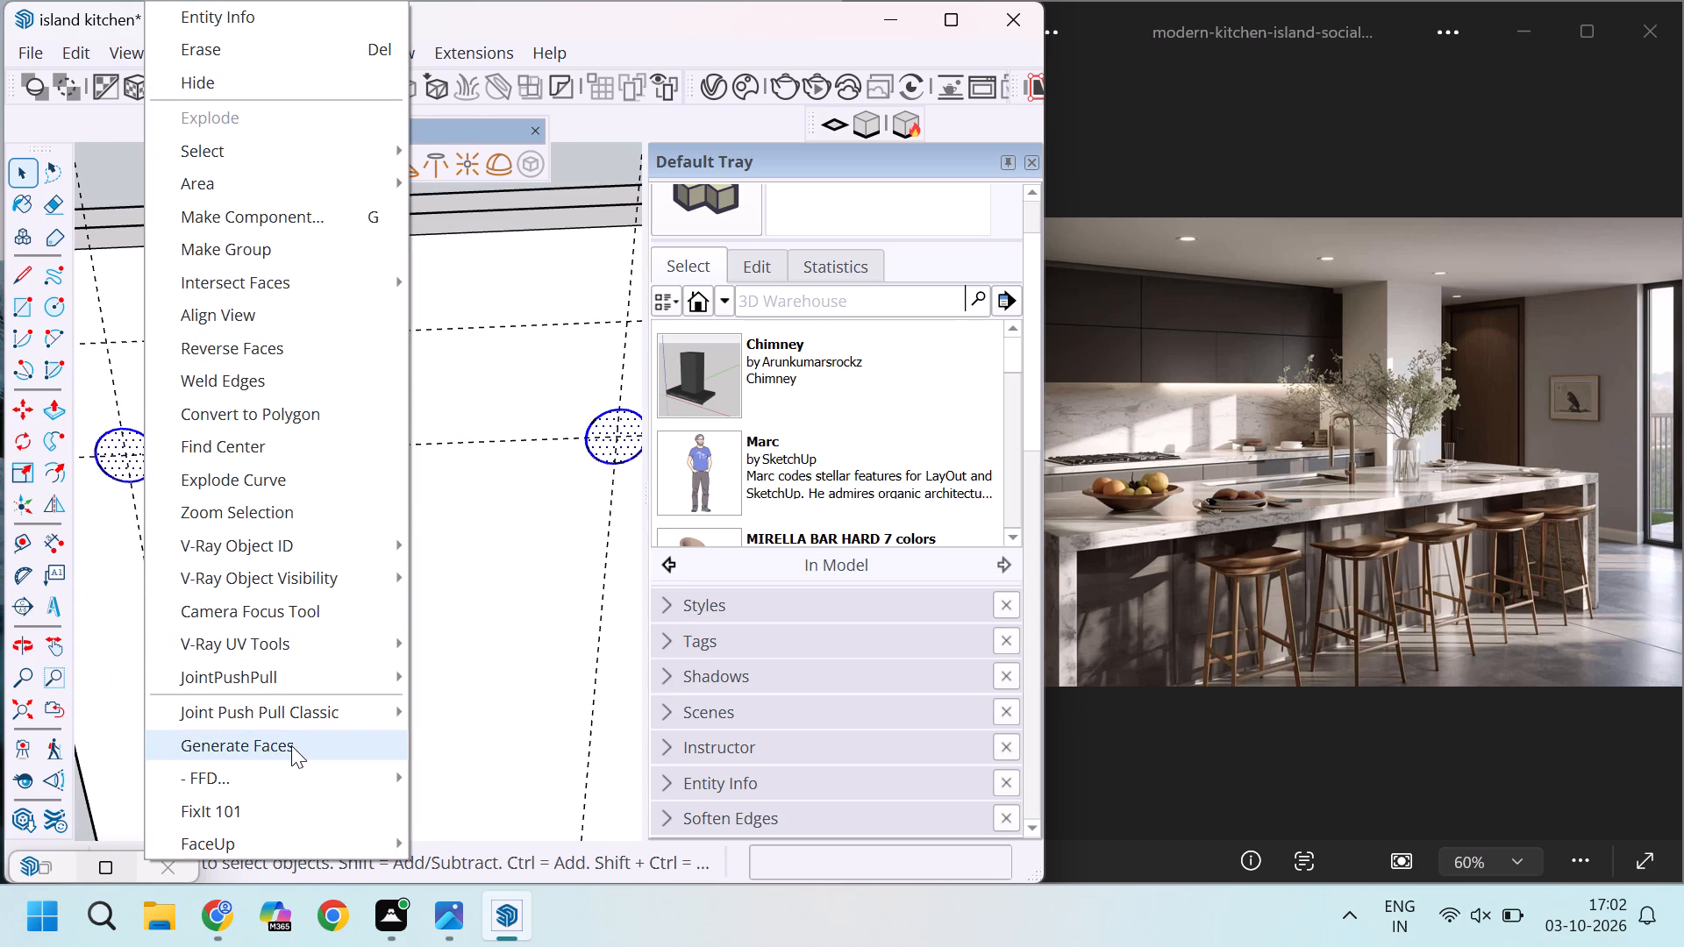
click(267, 445)
scroll(236, 402, down, 4)
scroll(522, 445, up, 6)
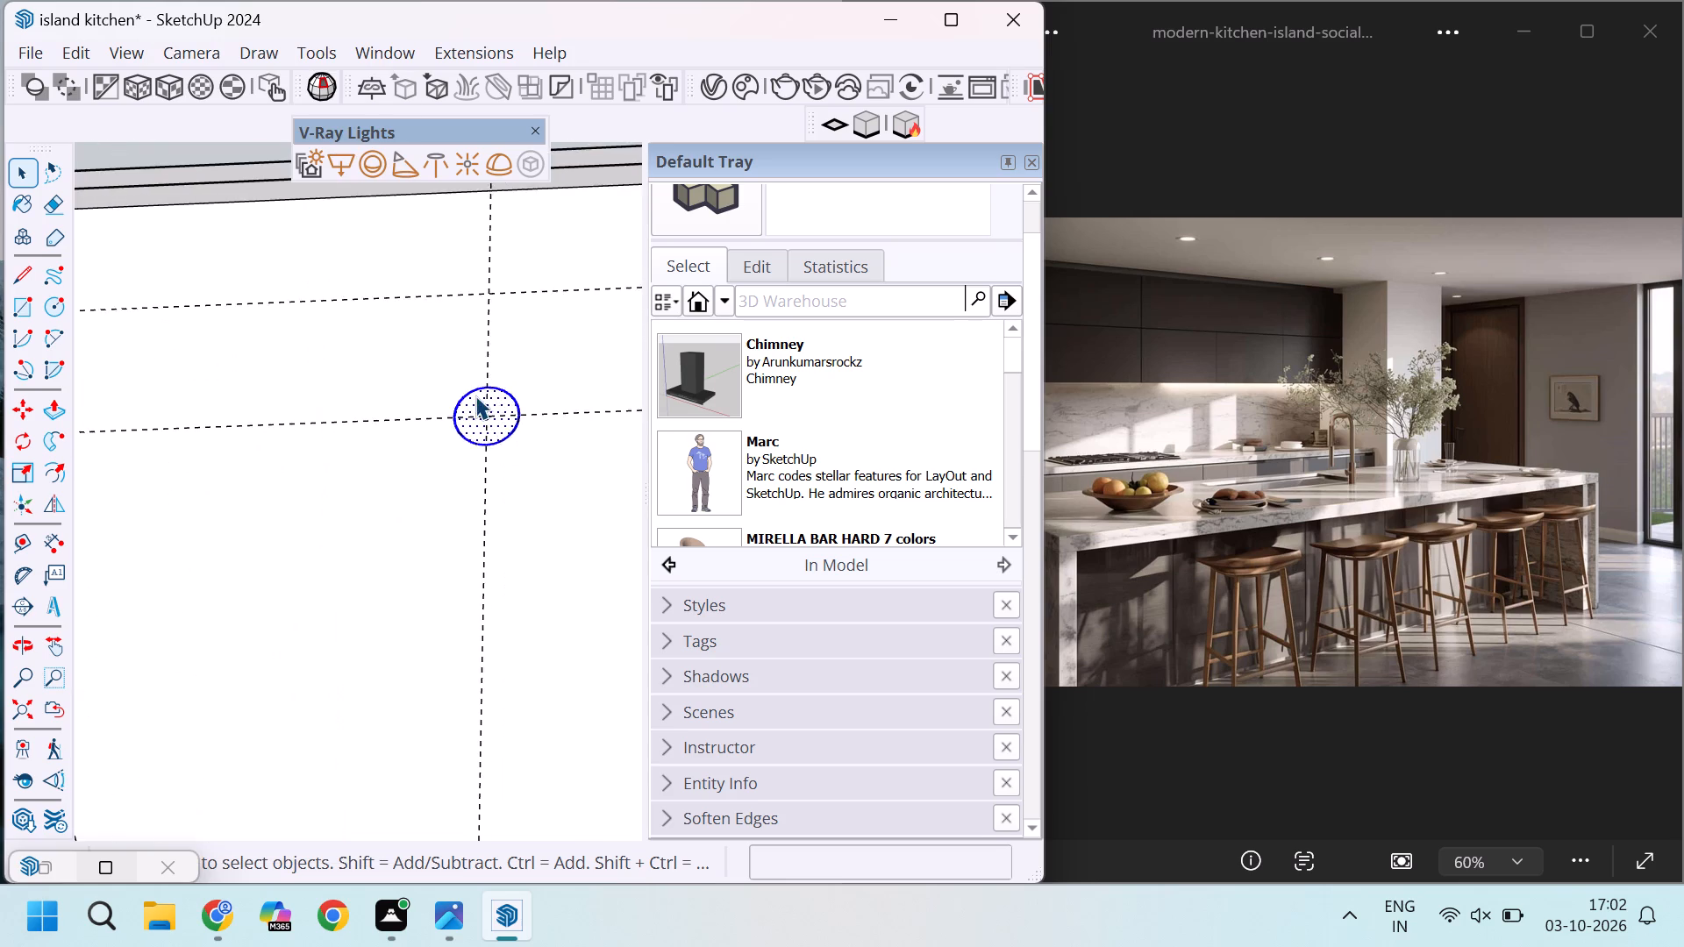
scroll(475, 395, up, 18)
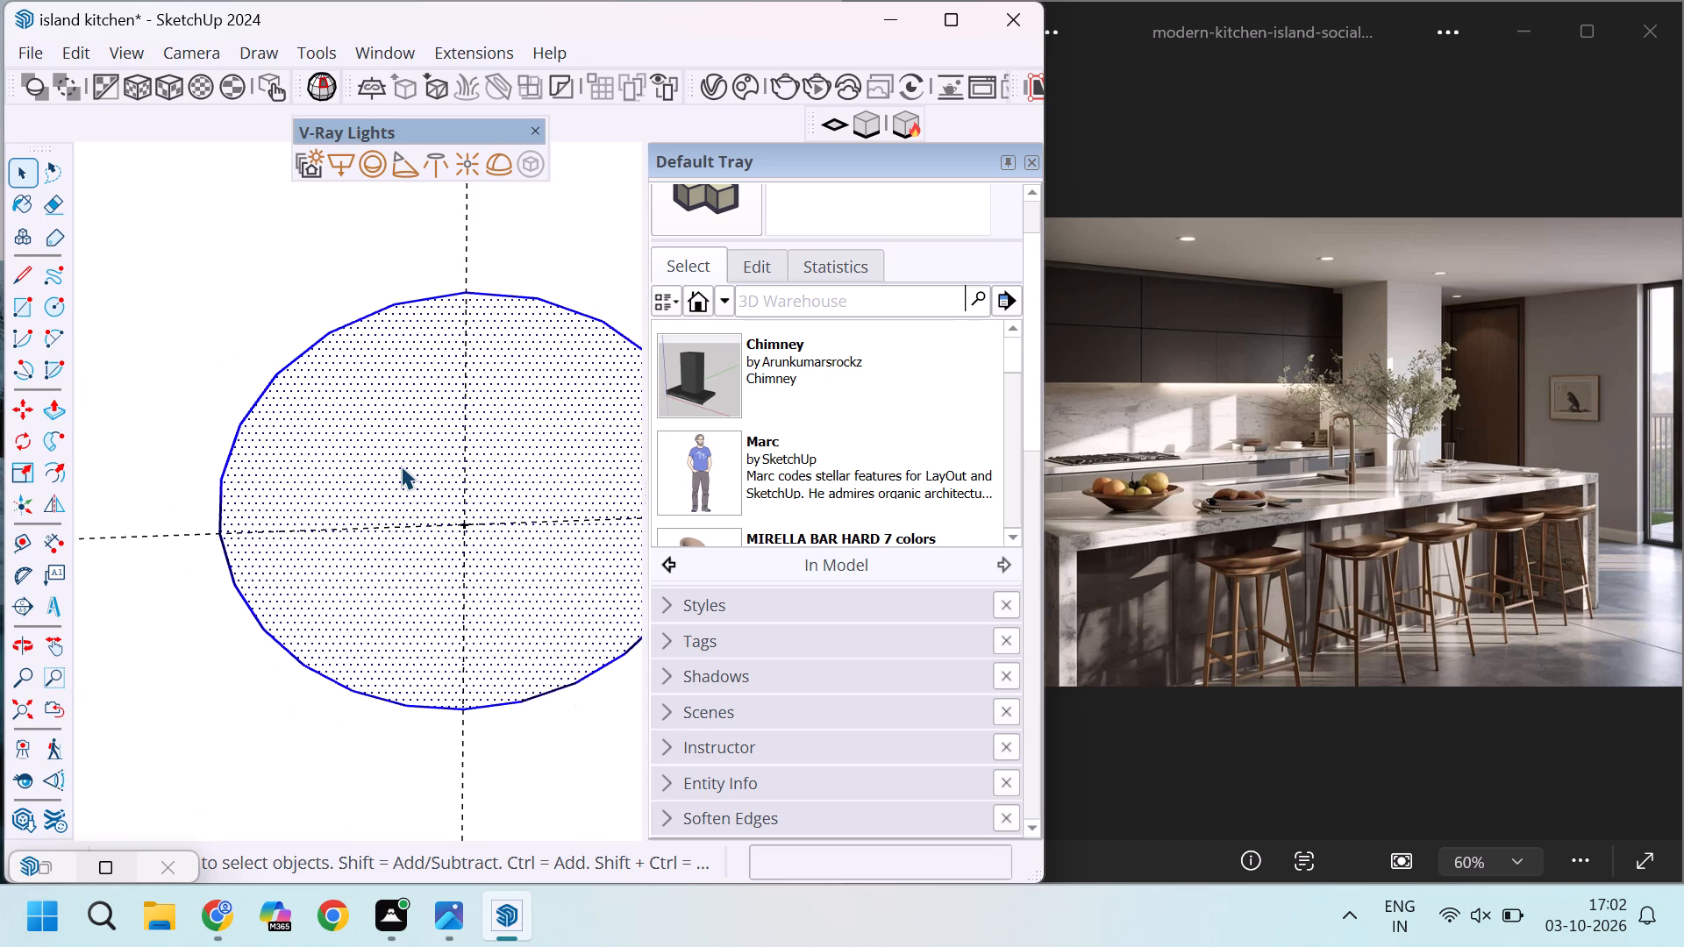
scroll(396, 466, down, 1)
scroll(441, 512, up, 17)
scroll(453, 511, down, 7)
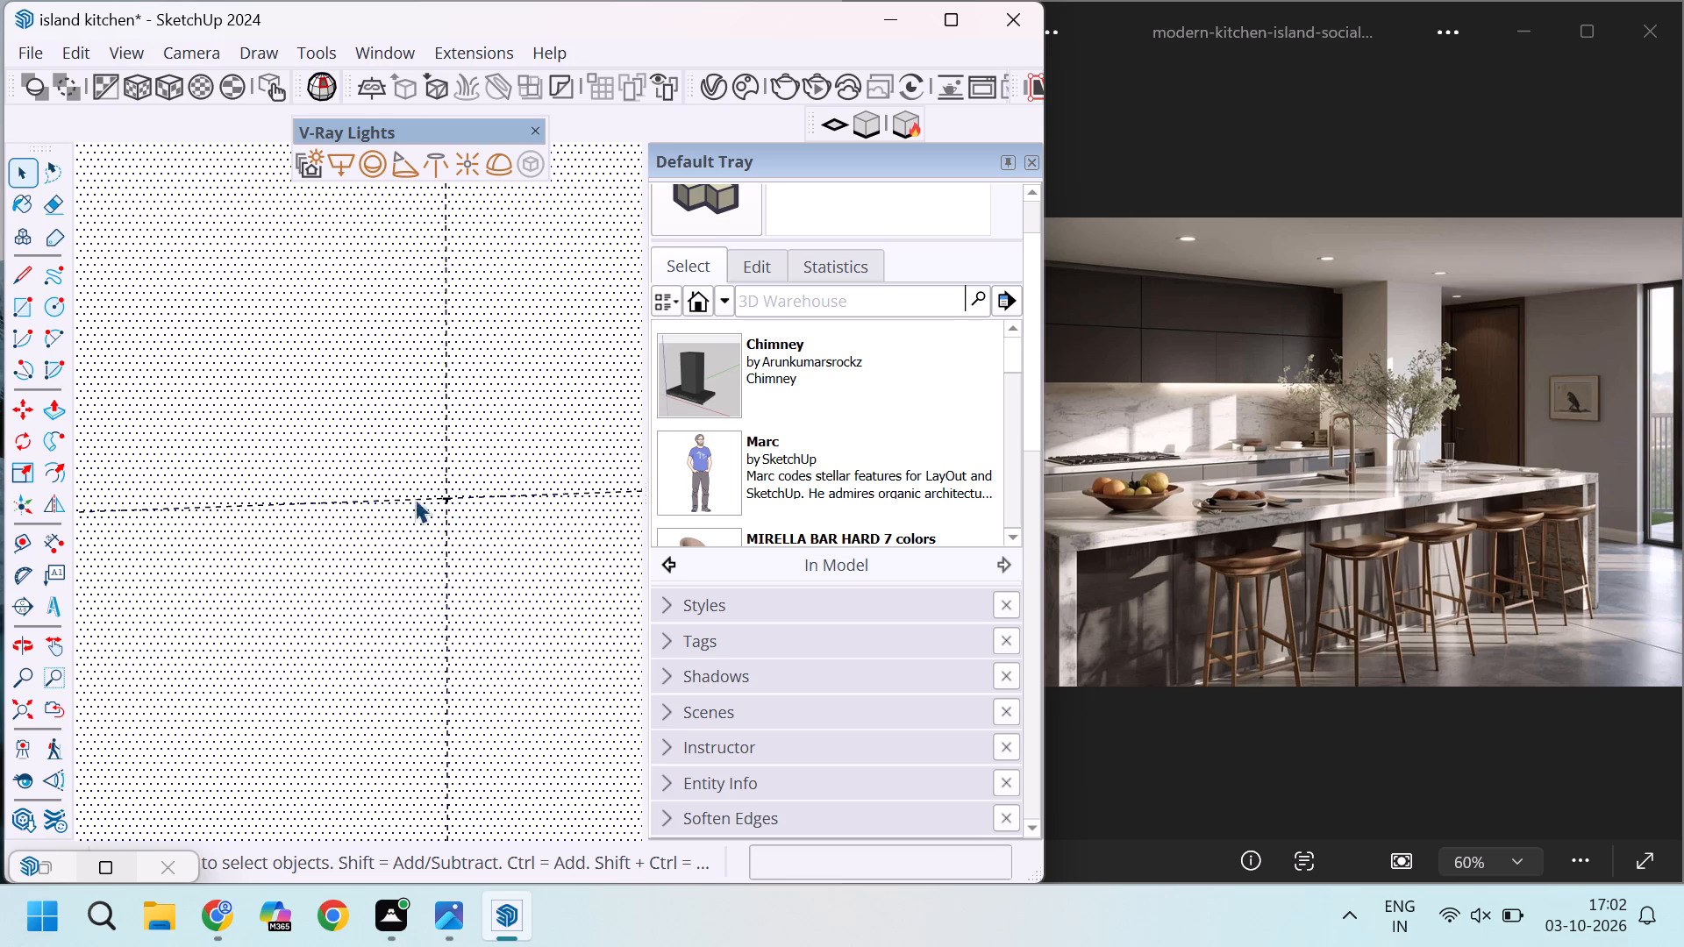
scroll(415, 499, down, 20)
scroll(415, 499, down, 20)
scroll(415, 499, down, 3)
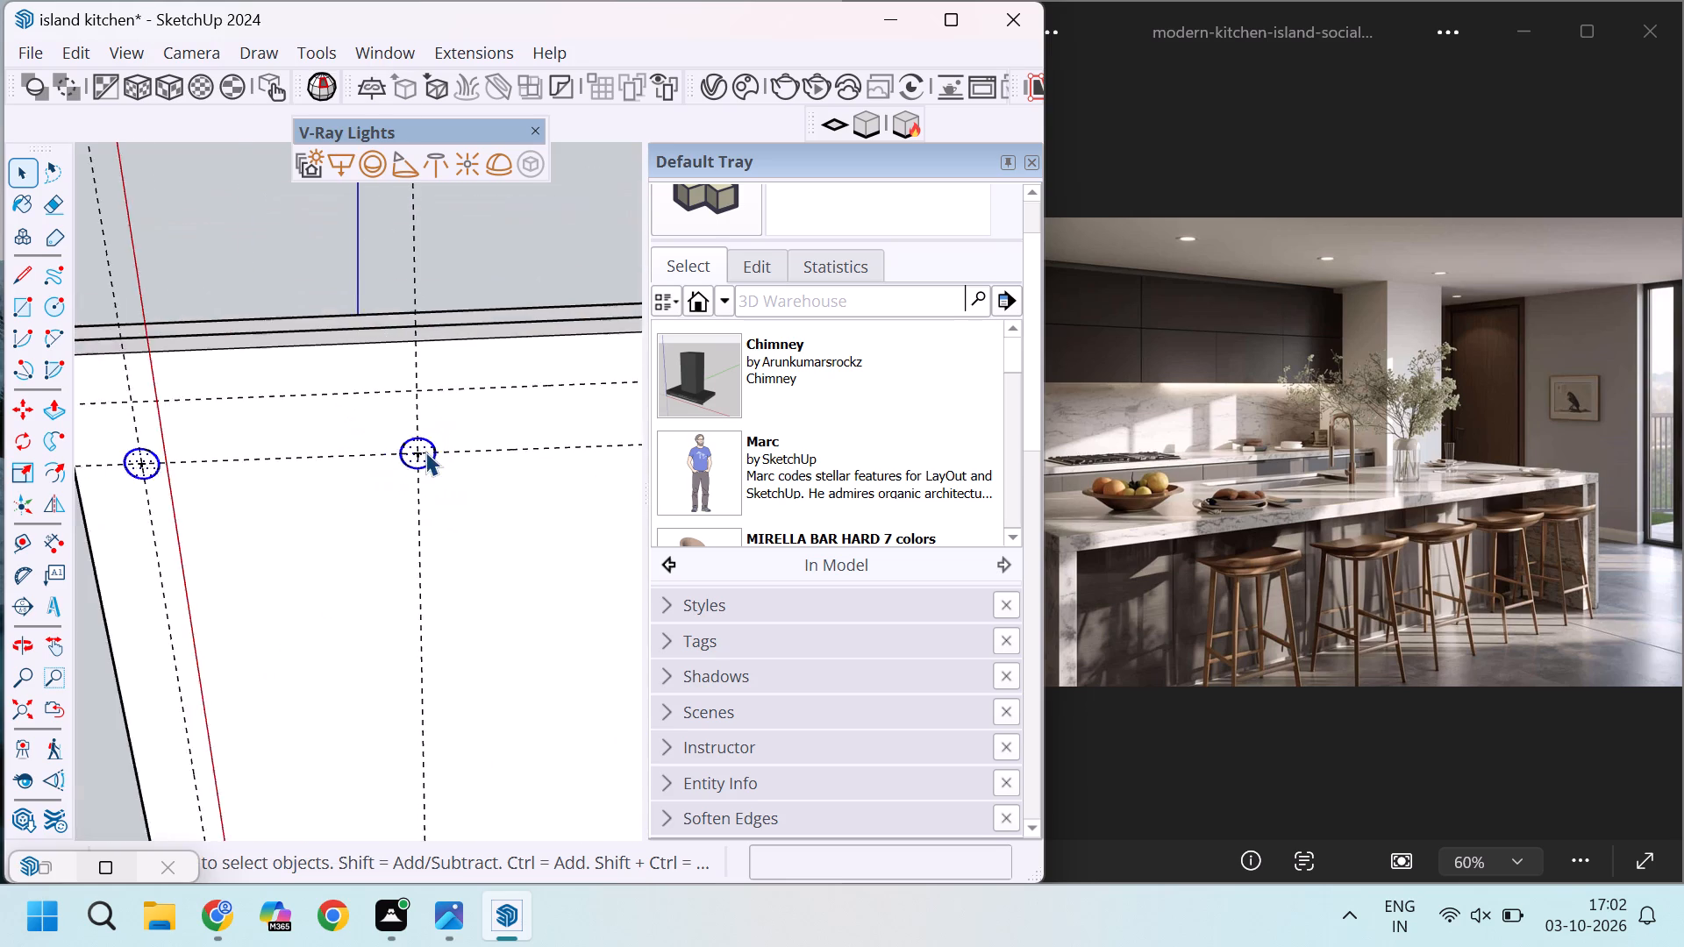
Select the first circle with its centre mark in the row away from the wall cabinets and make it a component.
scroll(283, 434, up, 5)
scroll(362, 470, down, 5)
scroll(186, 440, up, 4)
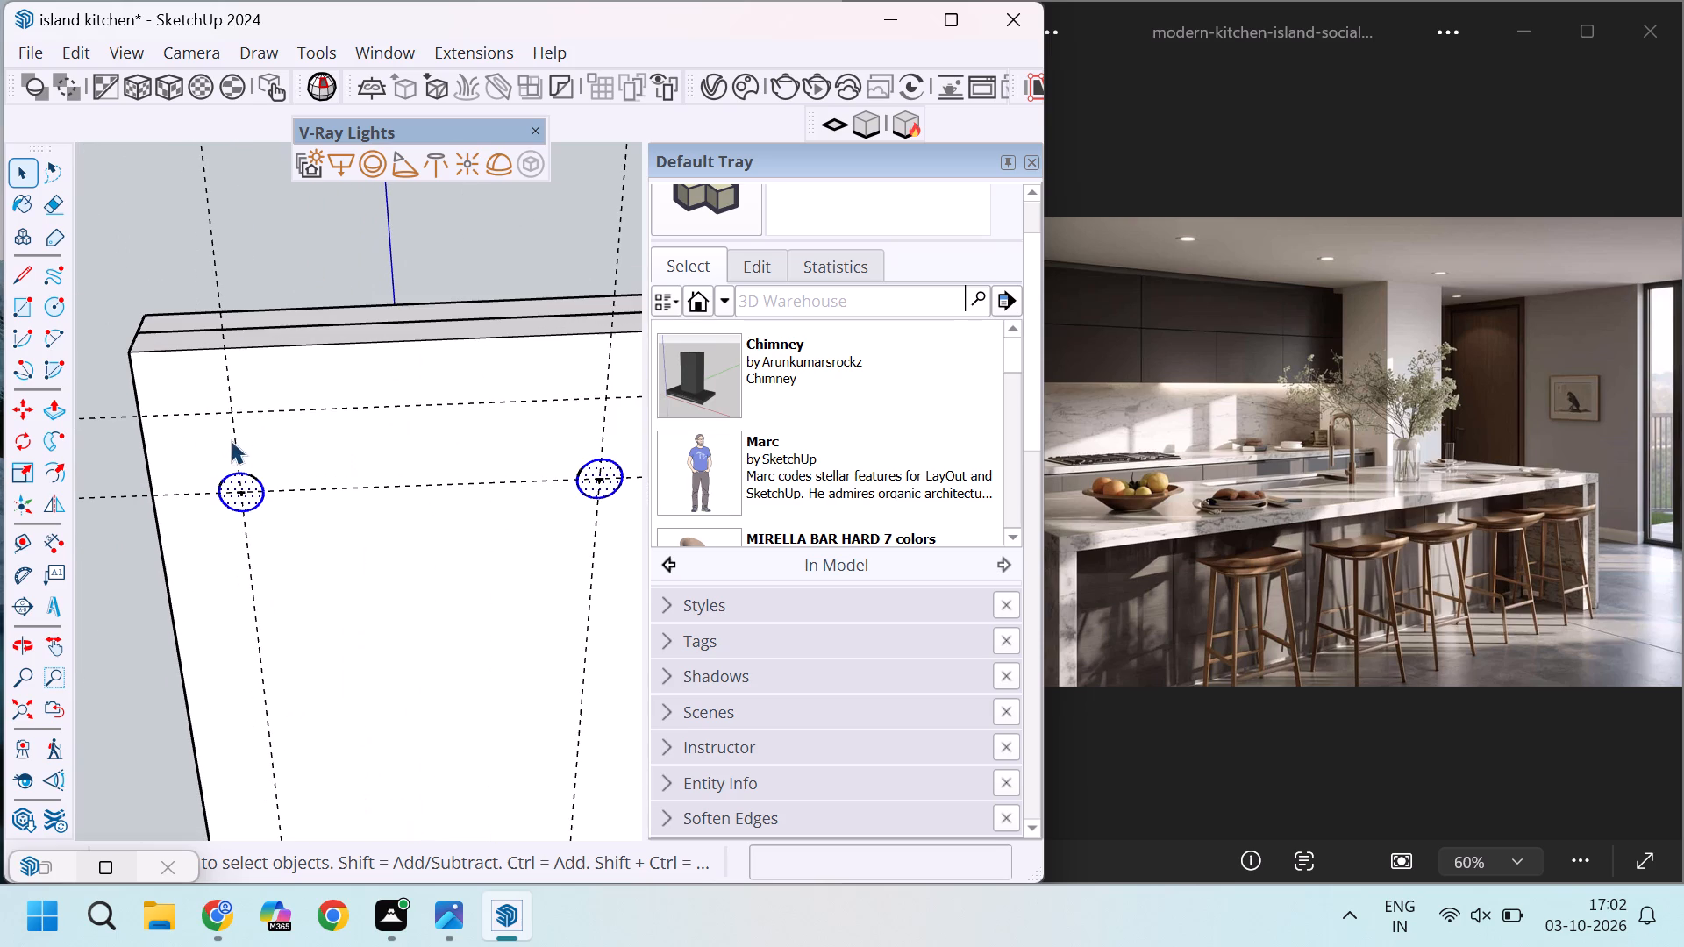
drag(170, 445, 308, 563)
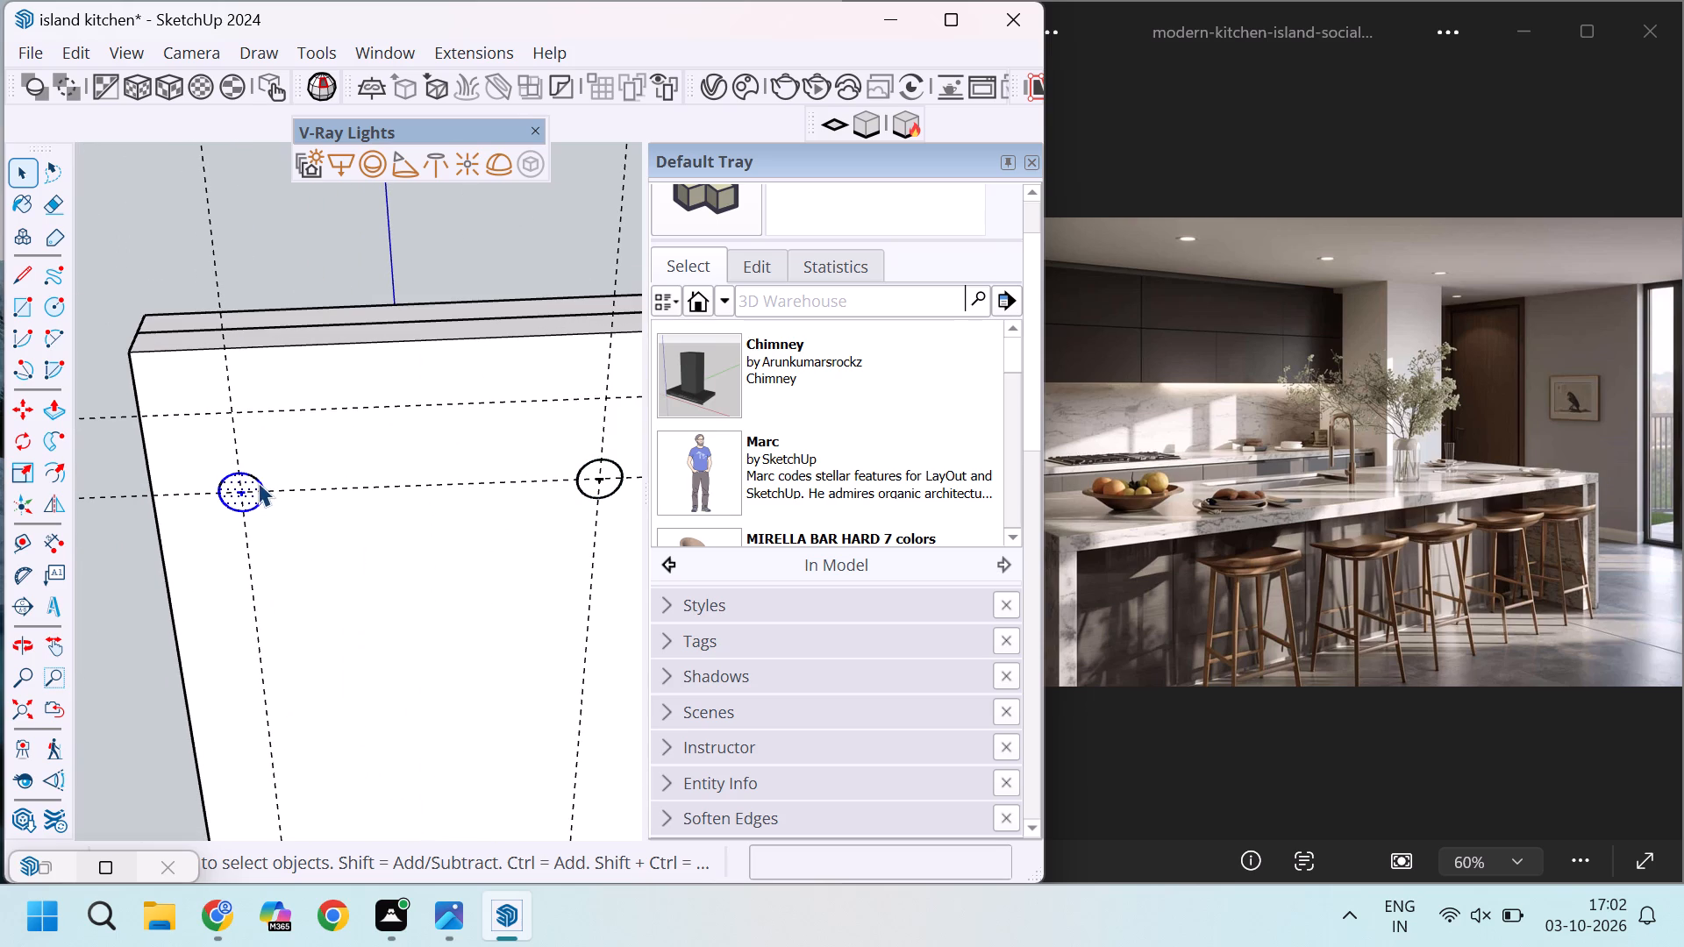
right_click(258, 482)
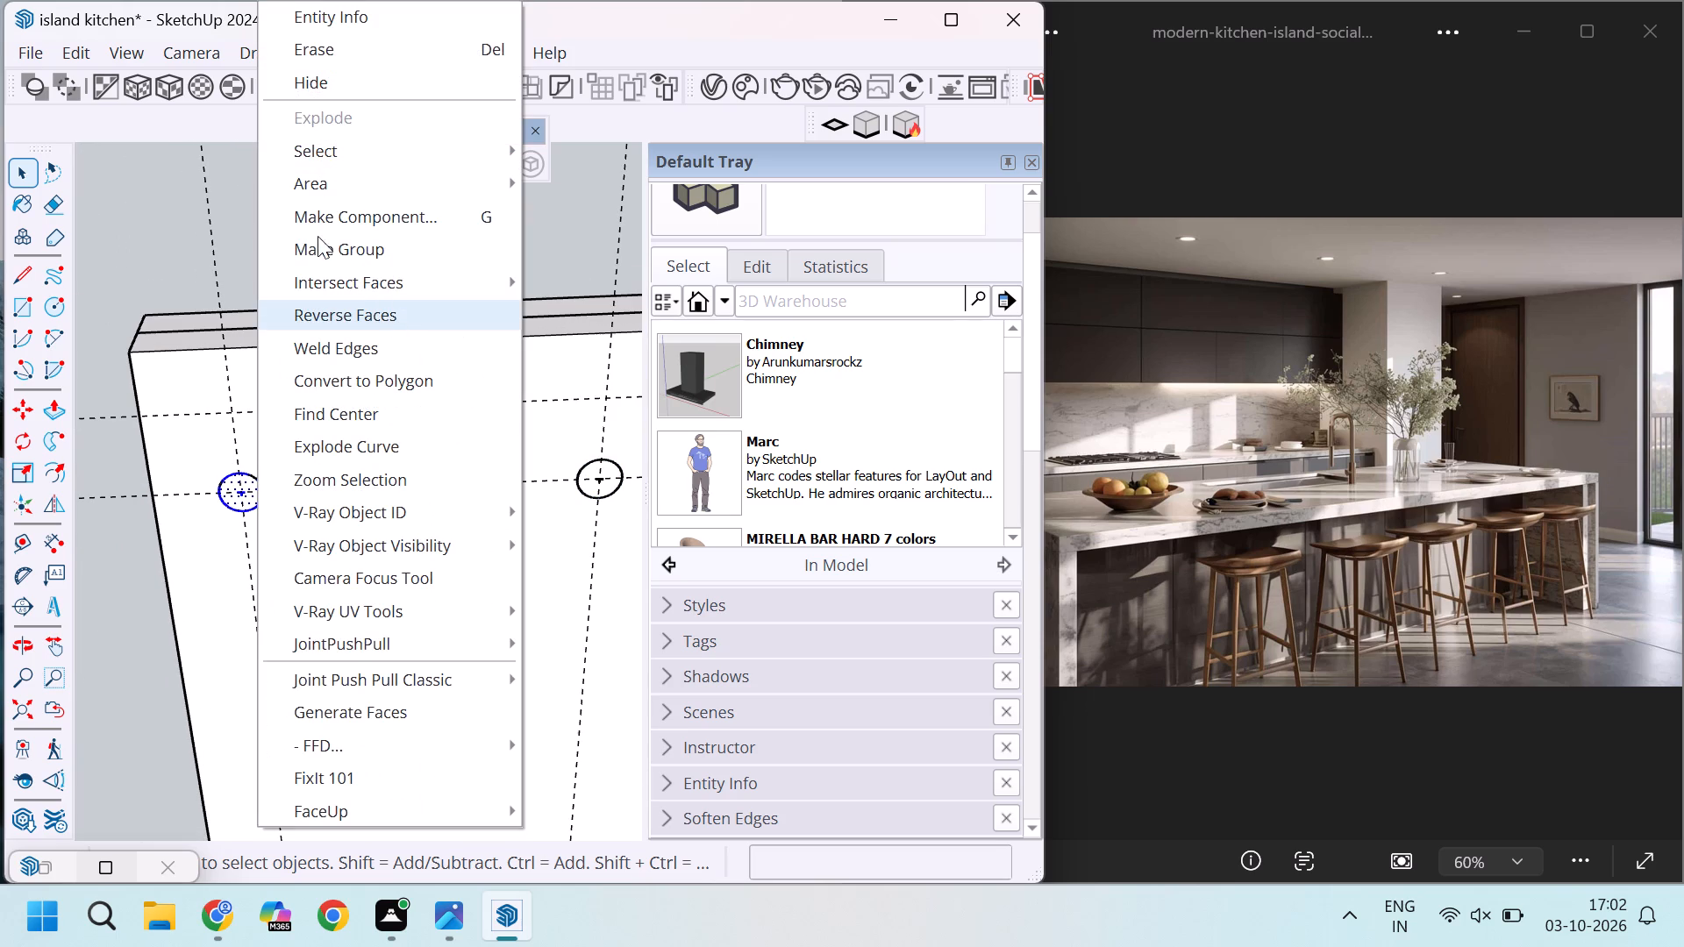
click(380, 215)
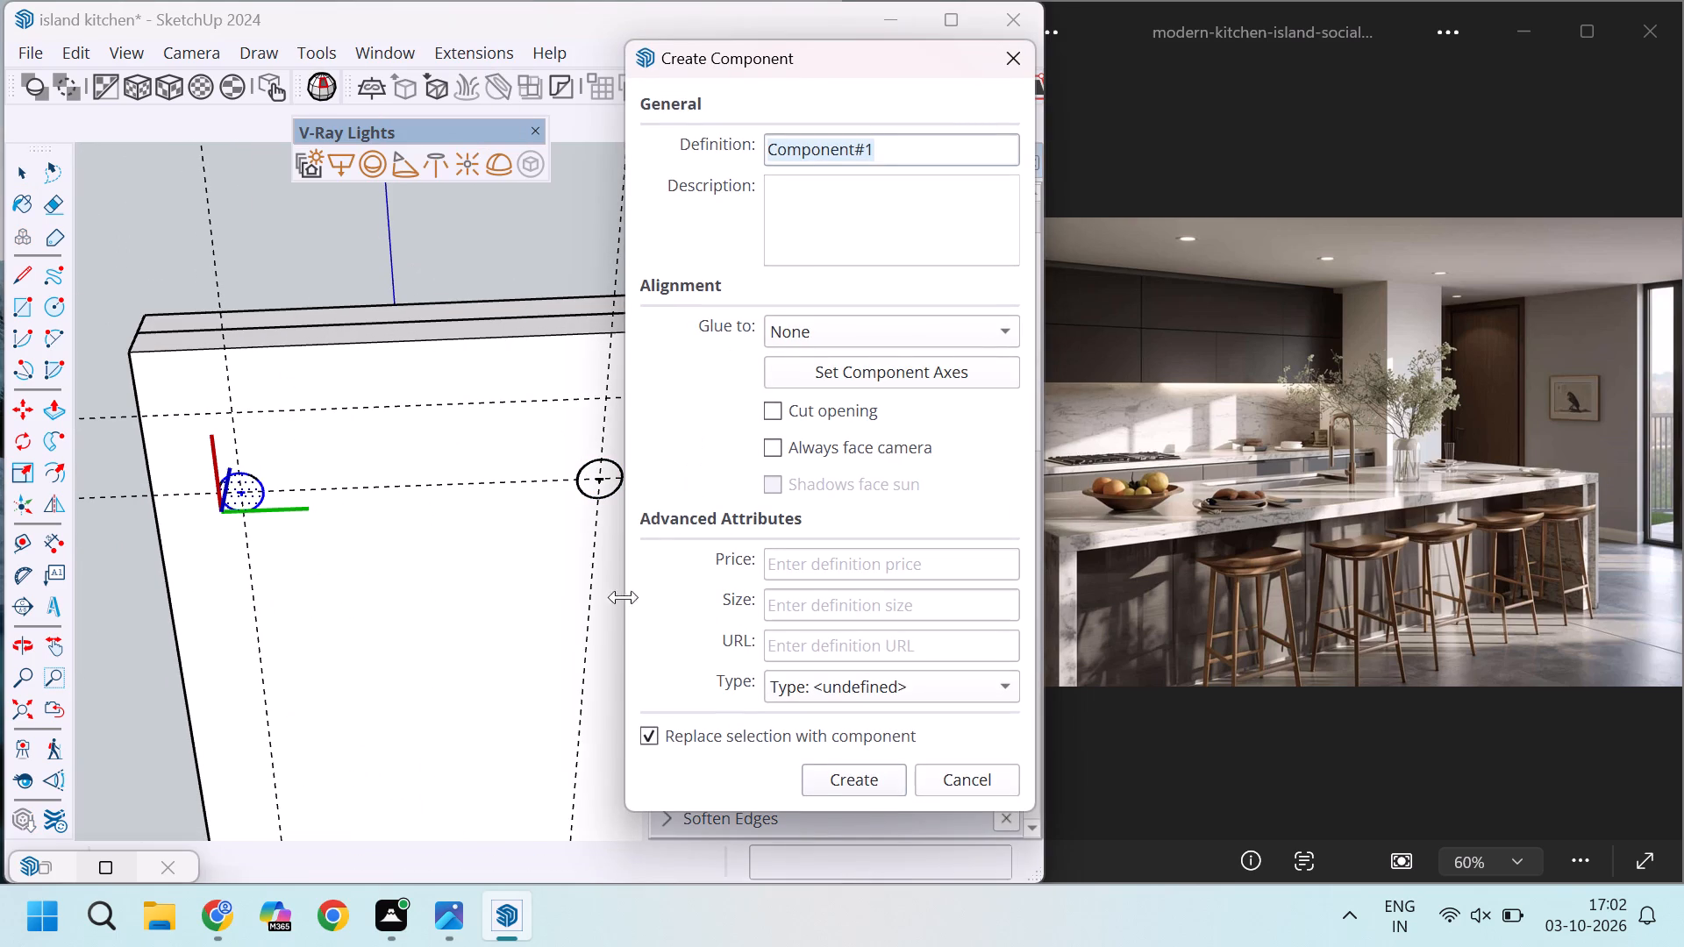
click(849, 781)
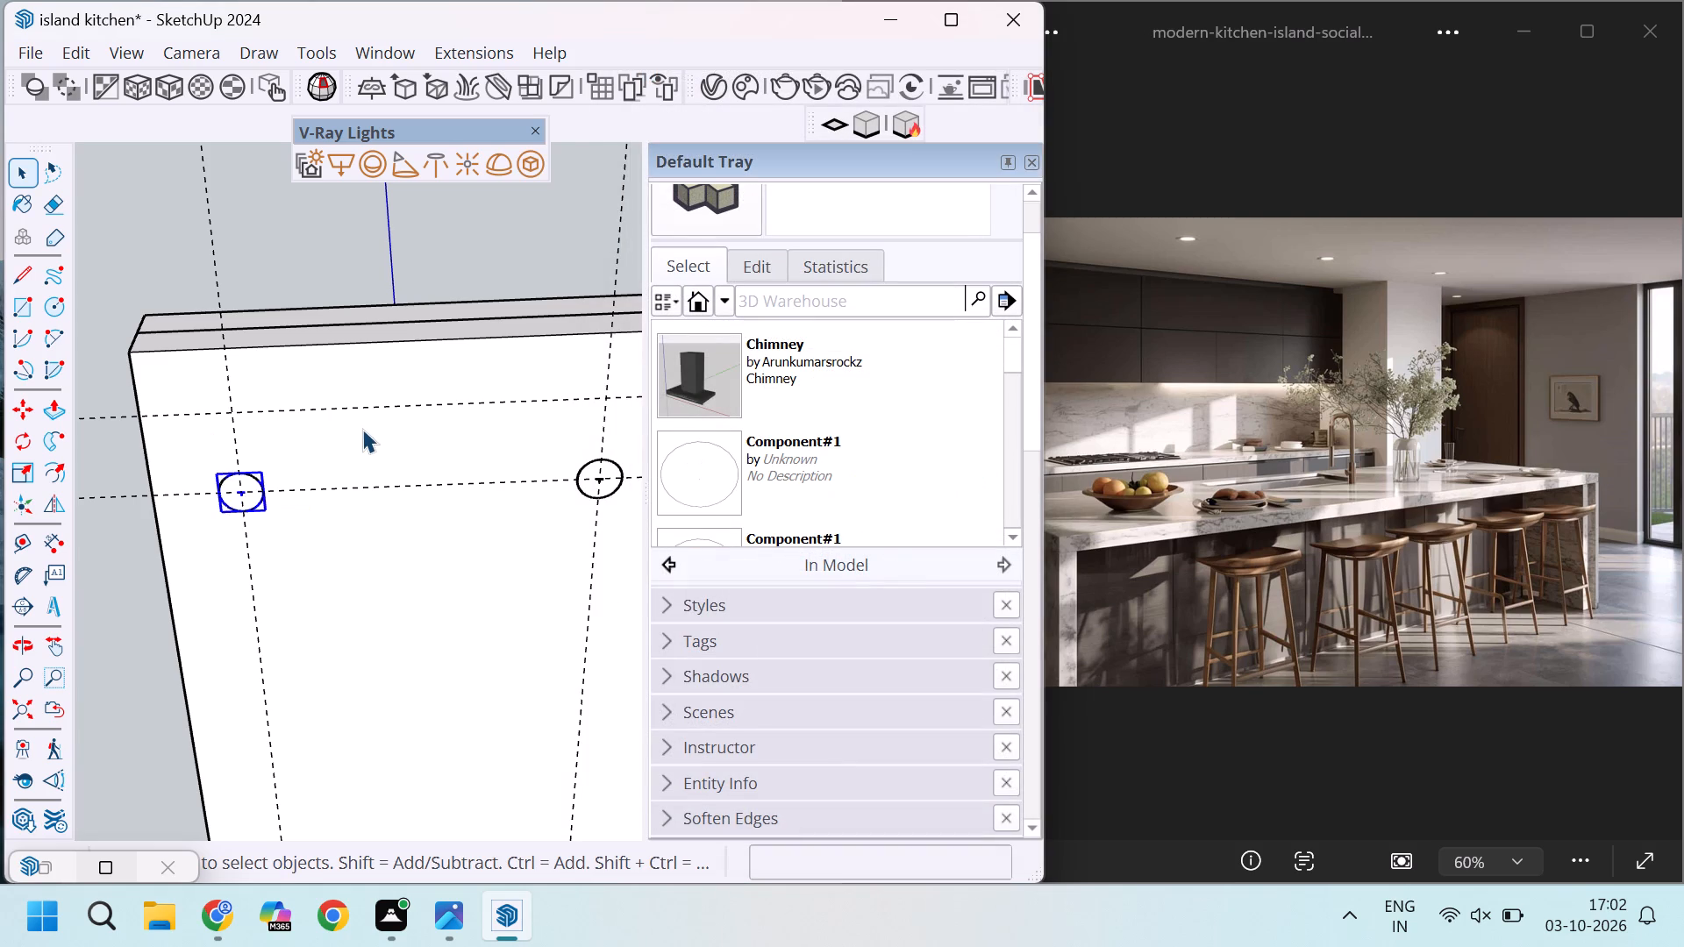
Delete the pasted circles with their centre marks at the second and third lights of that row.
scroll(362, 429, down, 8)
scroll(415, 457, up, 5)
drag(469, 414, 567, 500)
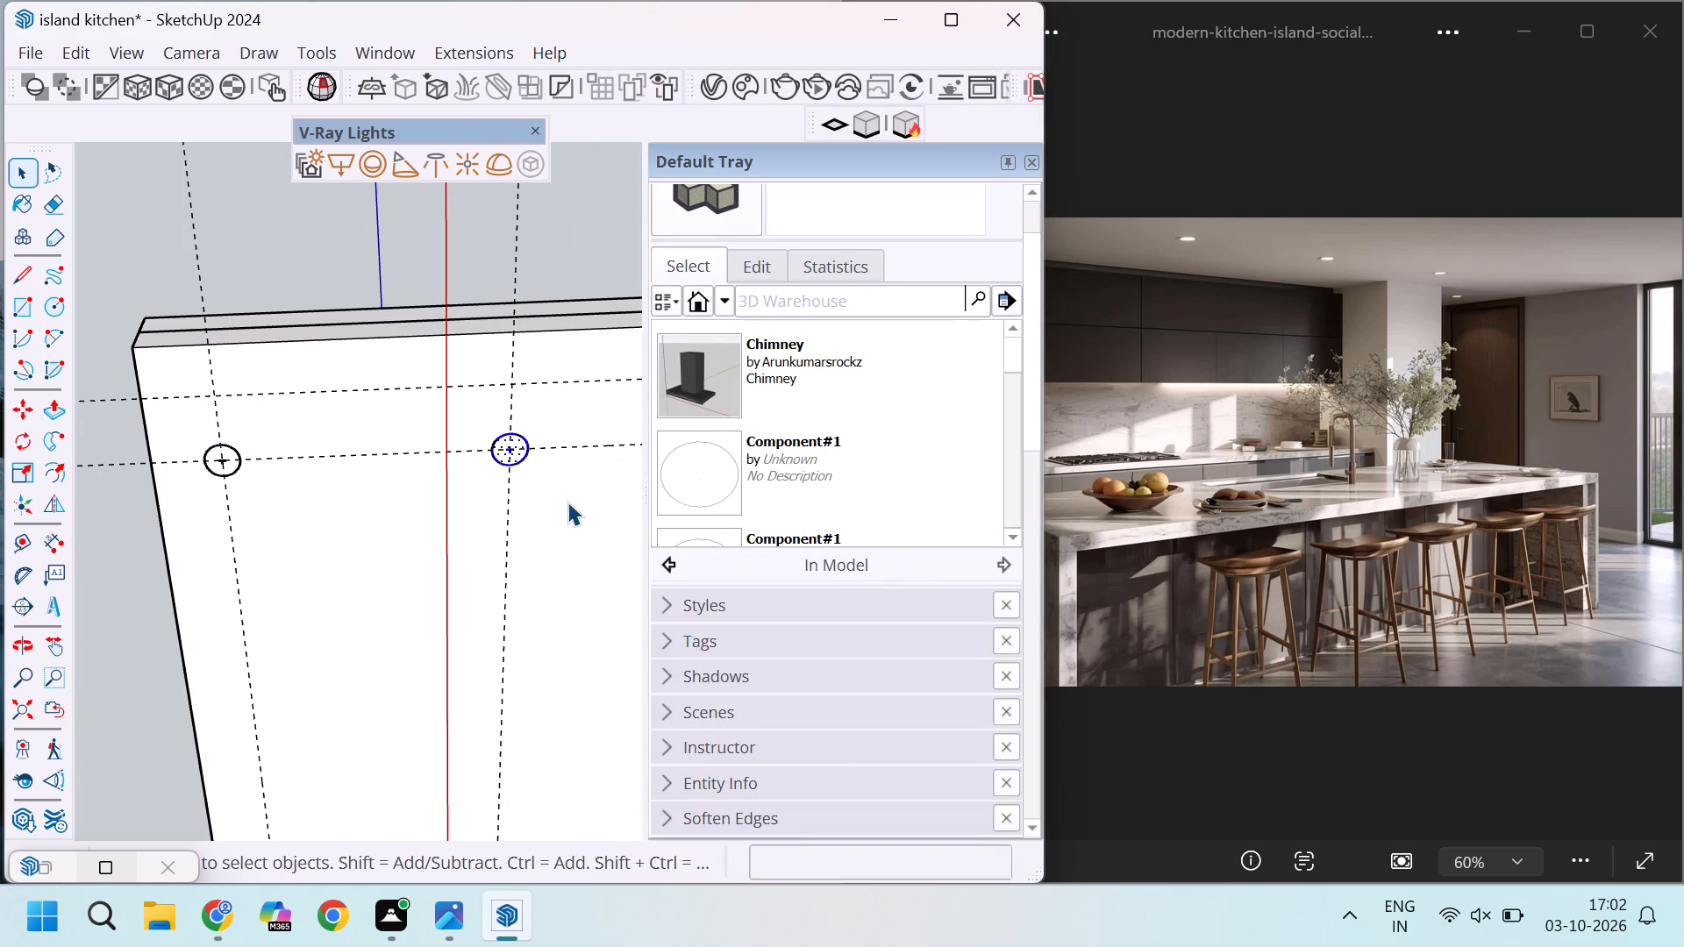
key(Delete)
scroll(368, 358, down, 11)
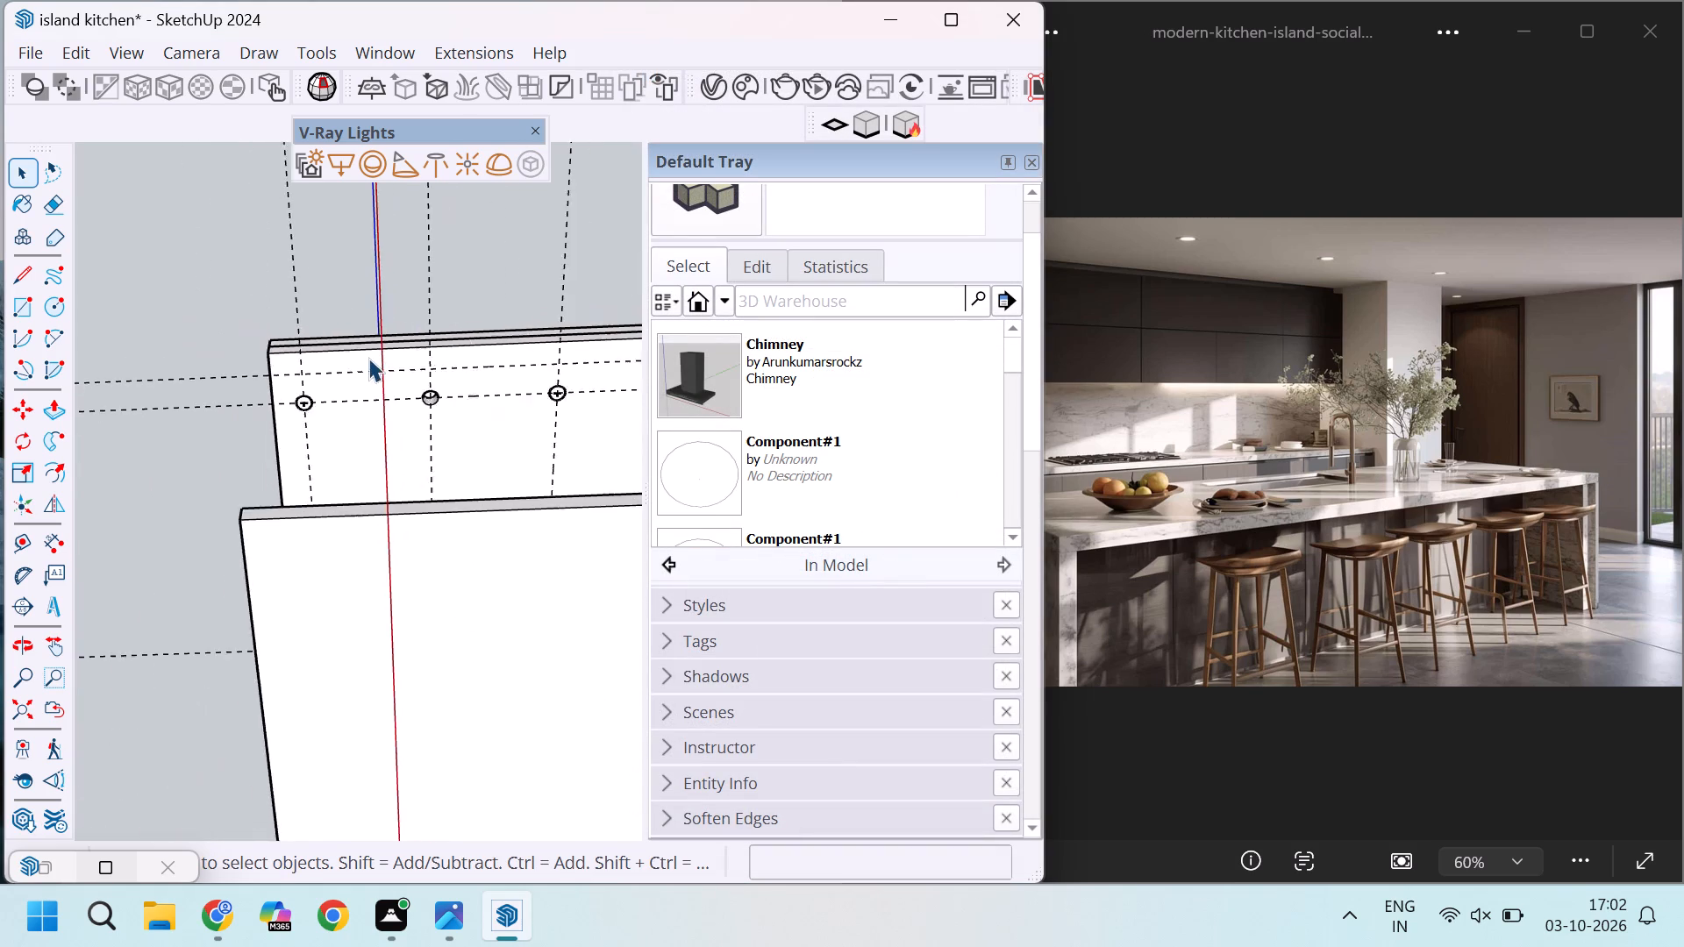
scroll(469, 395, up, 10)
drag(529, 345, 626, 416)
key(Delete)
Delete the pasted circles with their centre marks at the last two lights of the same row.
scroll(346, 369, down, 3)
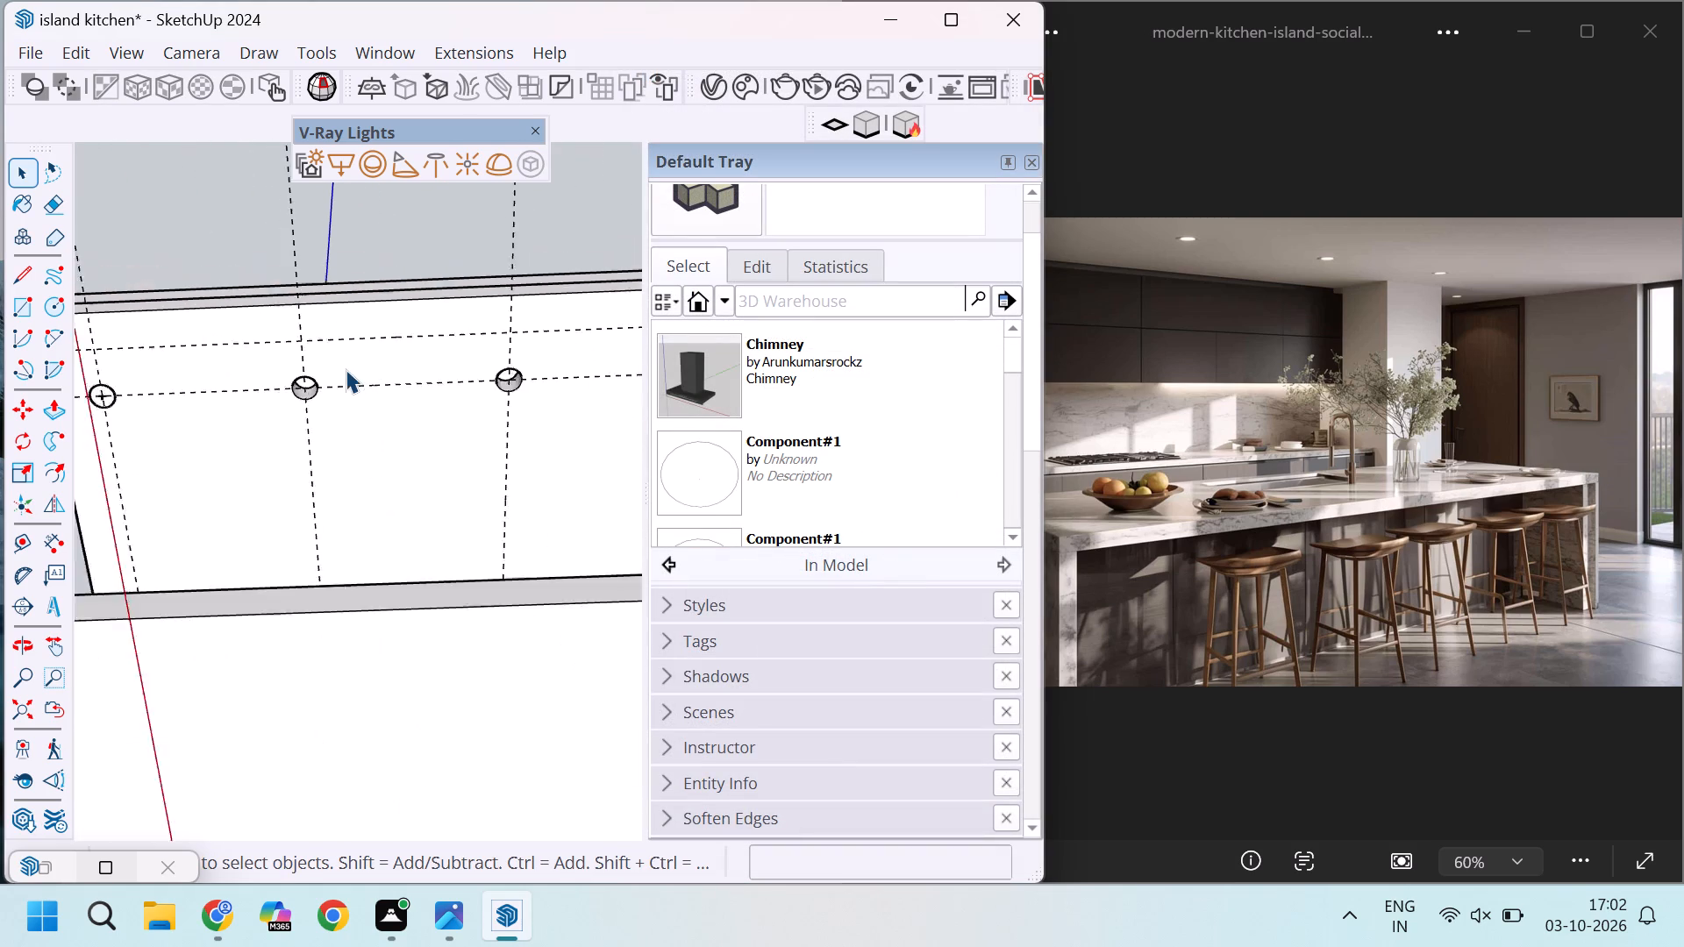
scroll(346, 369, down, 8)
scroll(501, 402, up, 6)
drag(517, 307, 576, 373)
key(Delete)
scroll(44, 280, down, 5)
scroll(275, 358, down, 10)
scroll(415, 345, up, 12)
drag(532, 330, 548, 354)
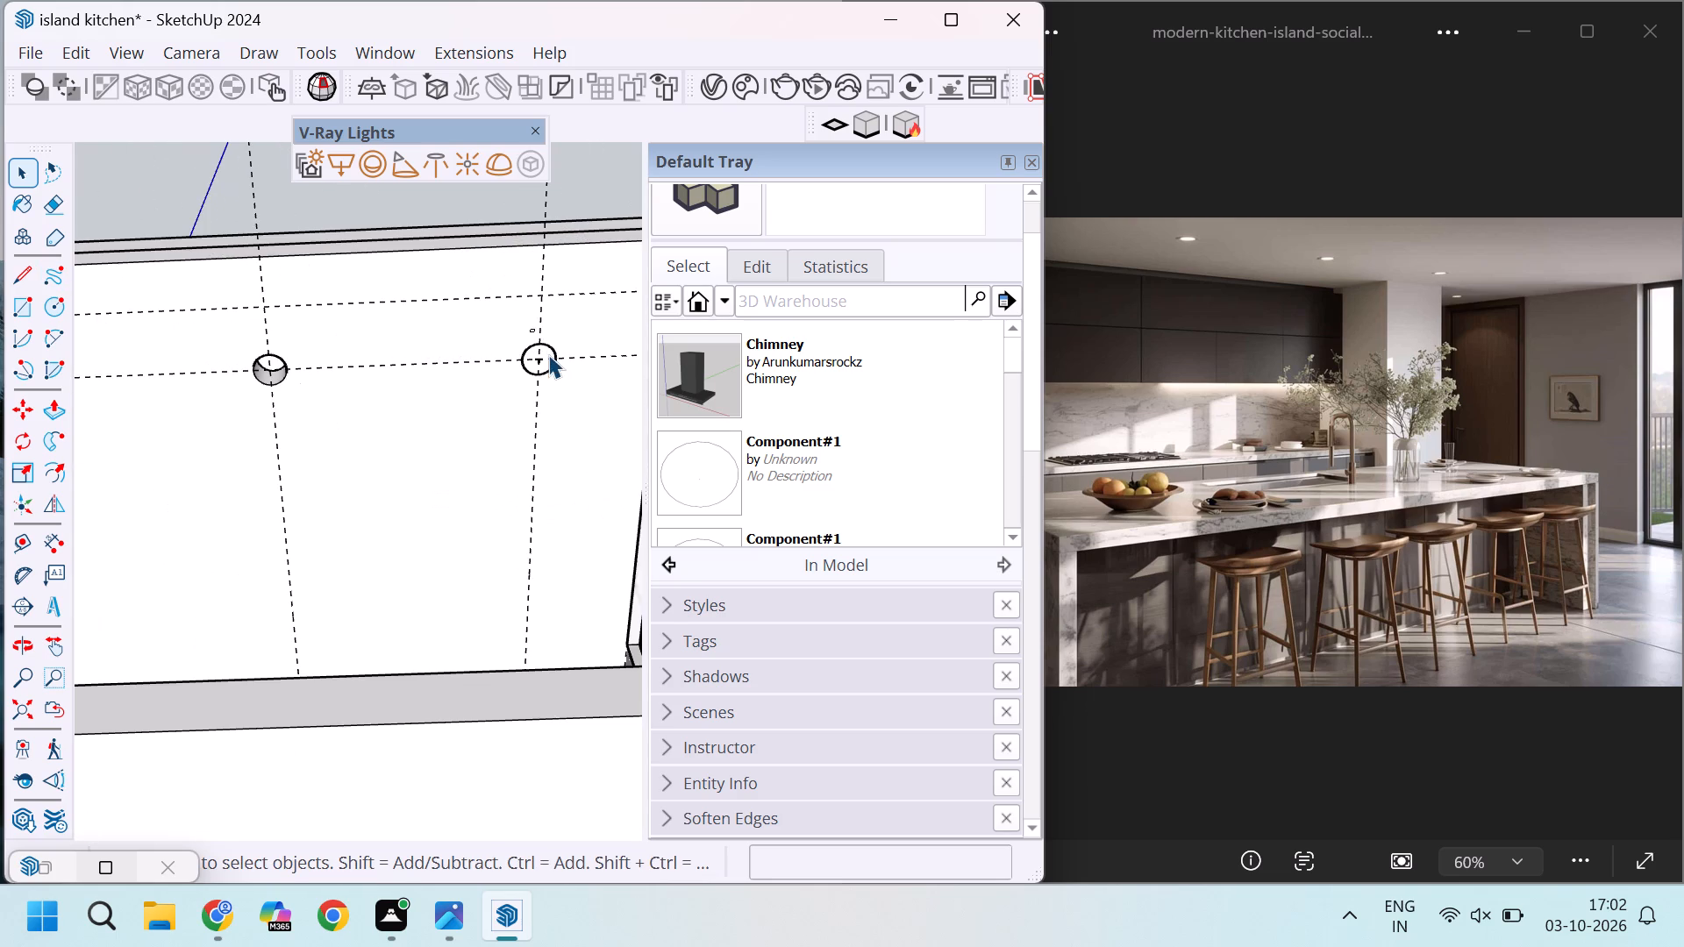
drag(548, 354, 584, 417)
drag(508, 324, 573, 402)
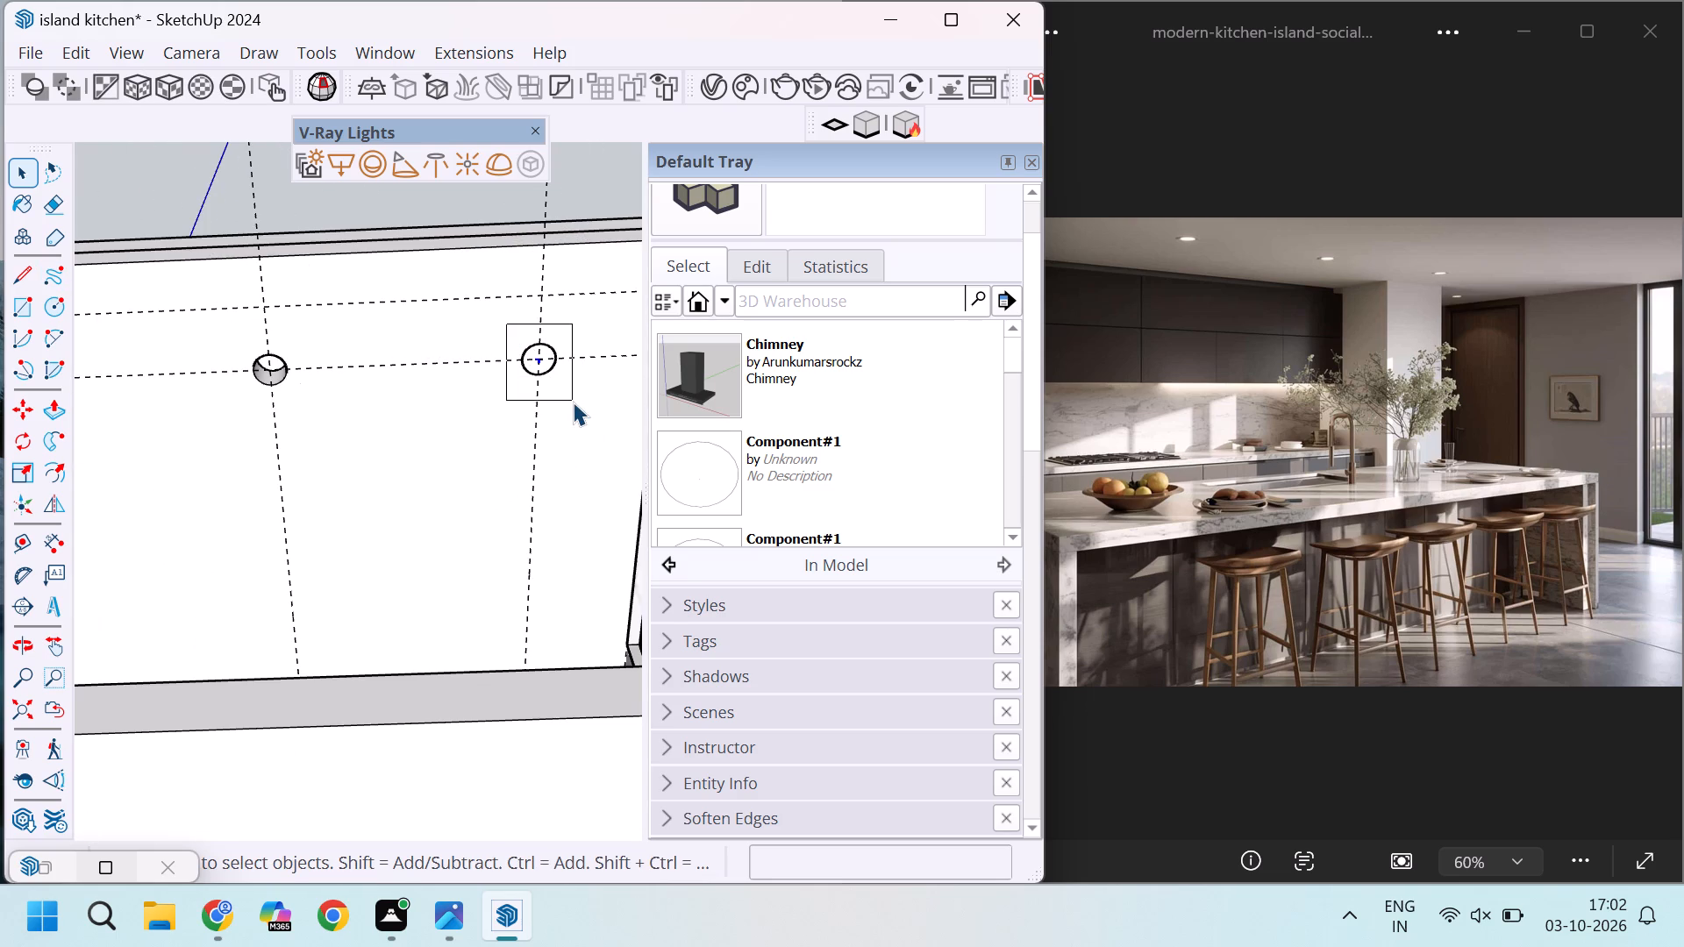
key(Delete)
Delete the pasted circles with their centre marks at the two cabinet-side lights nearest the wall with the framed artwork.
scroll(567, 402, down, 6)
middle_drag(465, 380, 468, 525)
scroll(500, 466, up, 4)
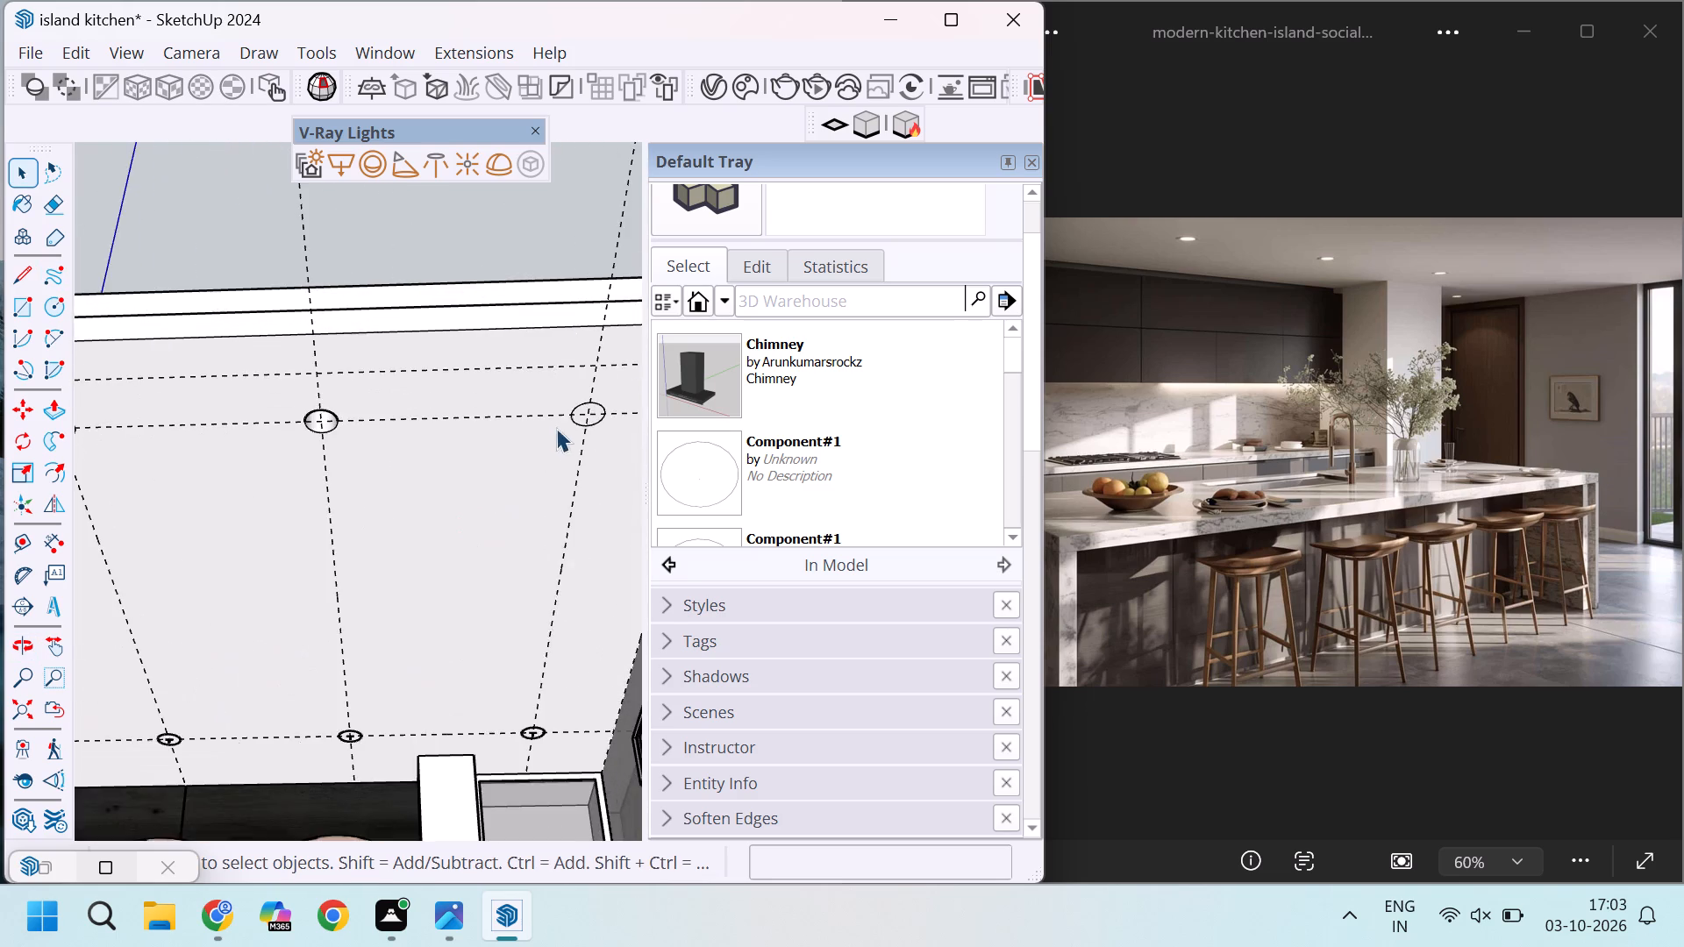
scroll(556, 428, up, 9)
click(588, 412)
scroll(439, 360, down, 11)
scroll(472, 570, up, 6)
scroll(453, 736, up, 7)
scroll(418, 468, down, 20)
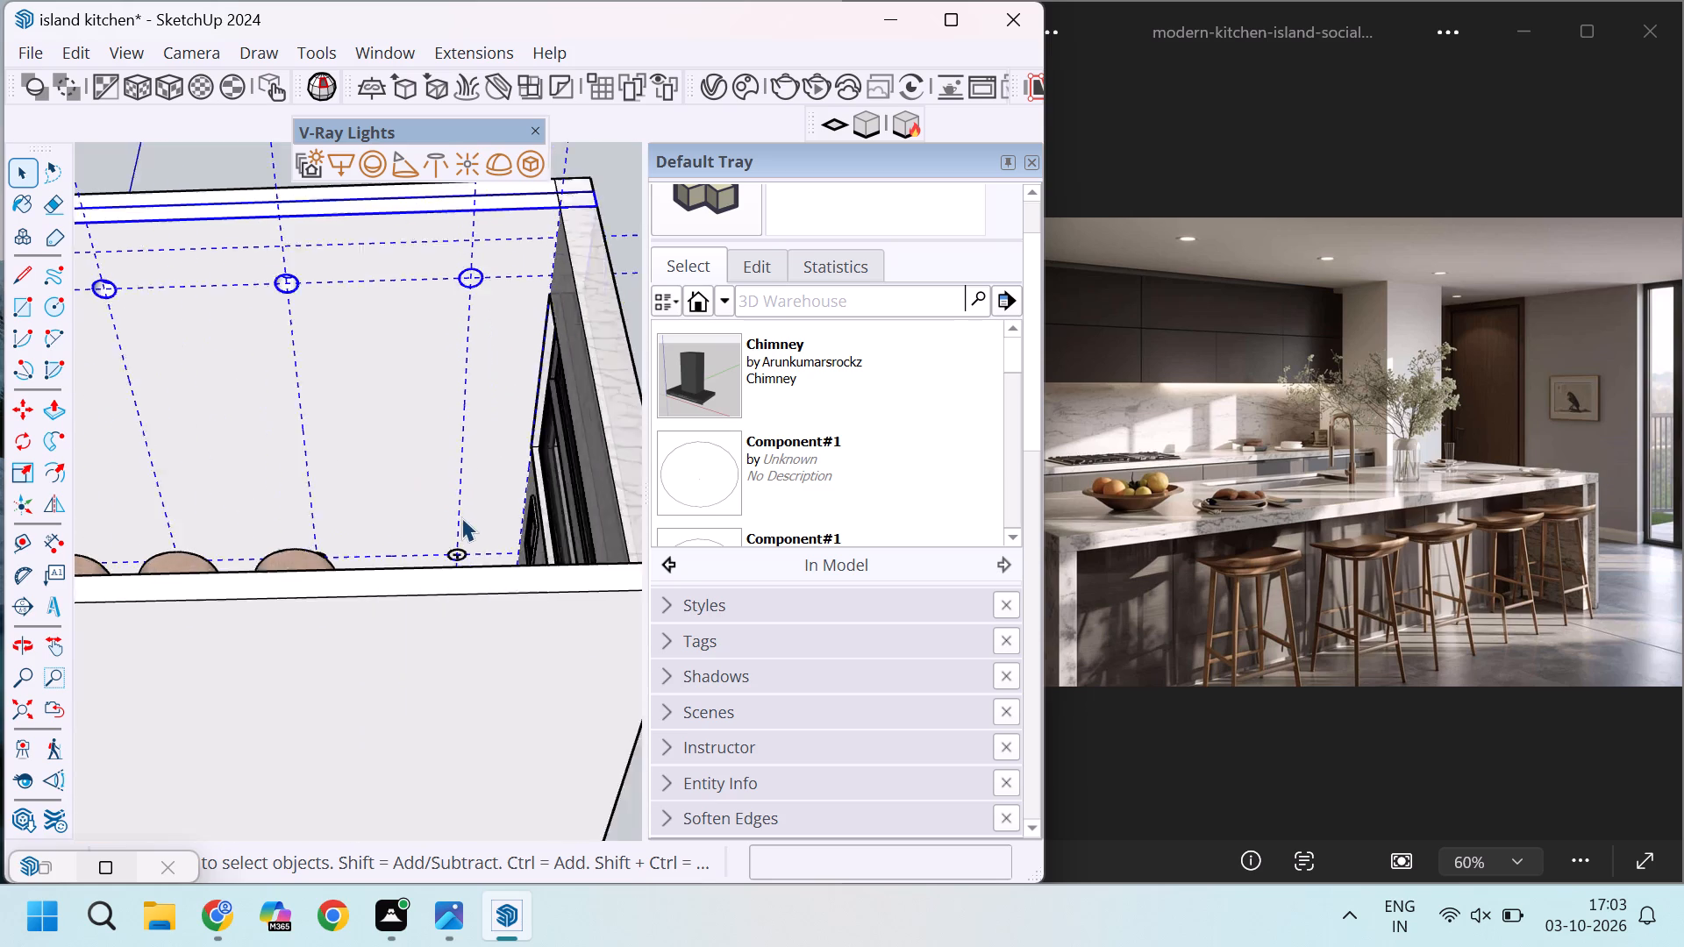
middle_drag(346, 429, 399, 495)
scroll(425, 429, up, 5)
scroll(514, 344, up, 3)
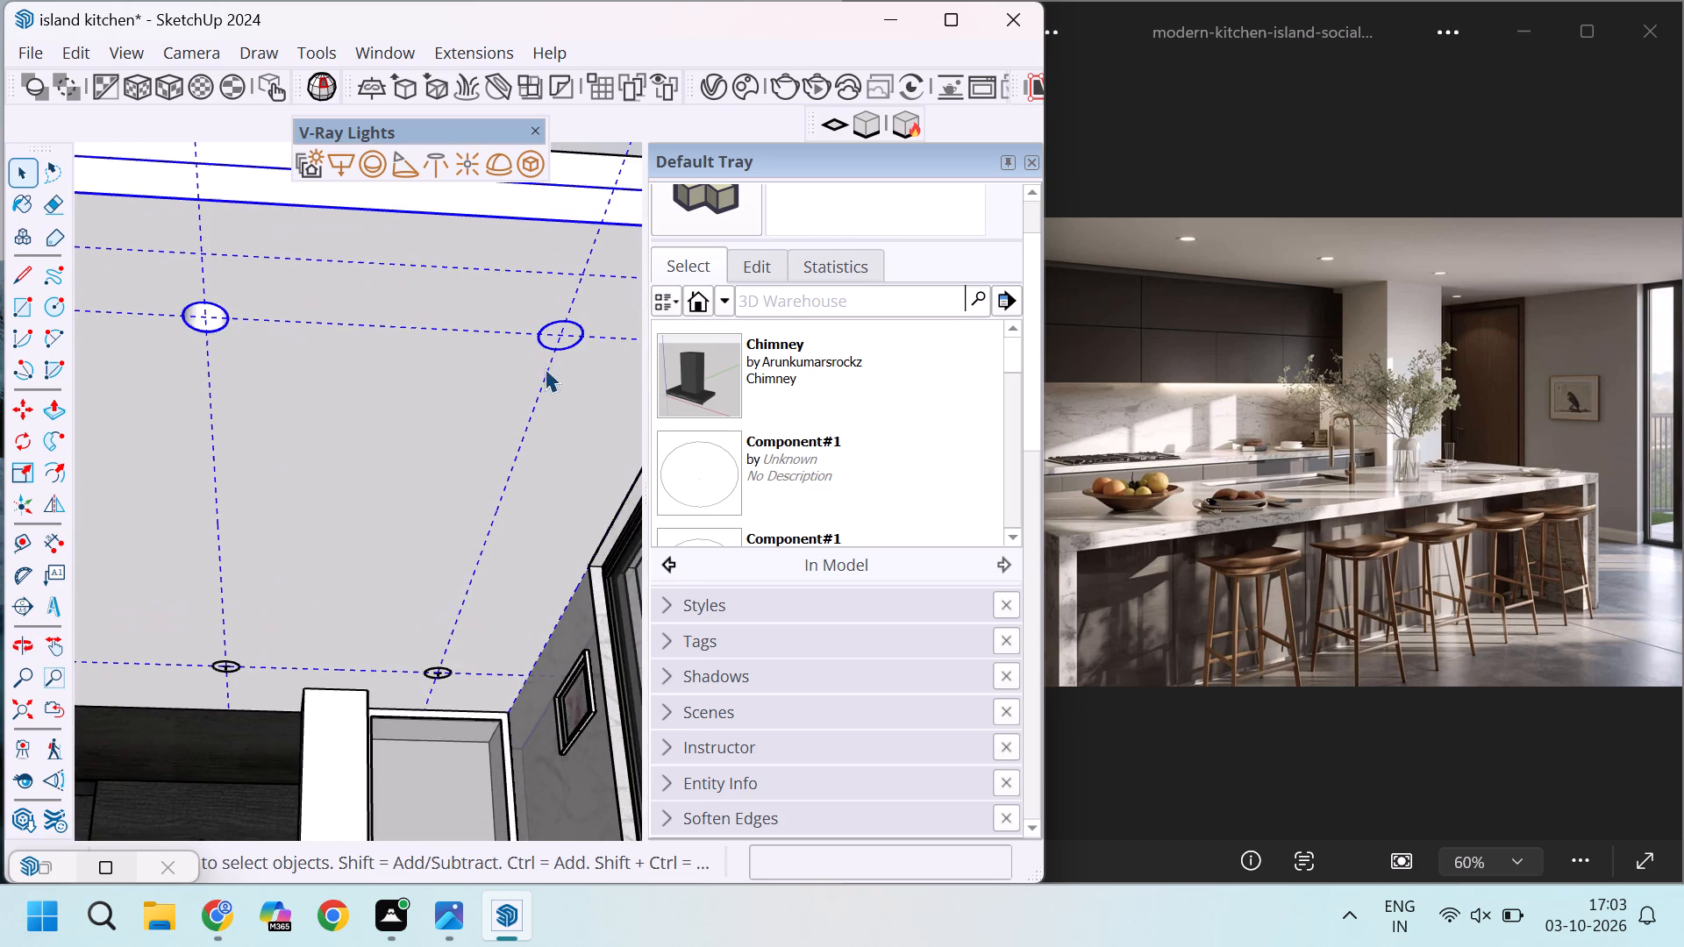
scroll(465, 428, down, 4)
scroll(458, 532, up, 6)
drag(374, 602, 470, 707)
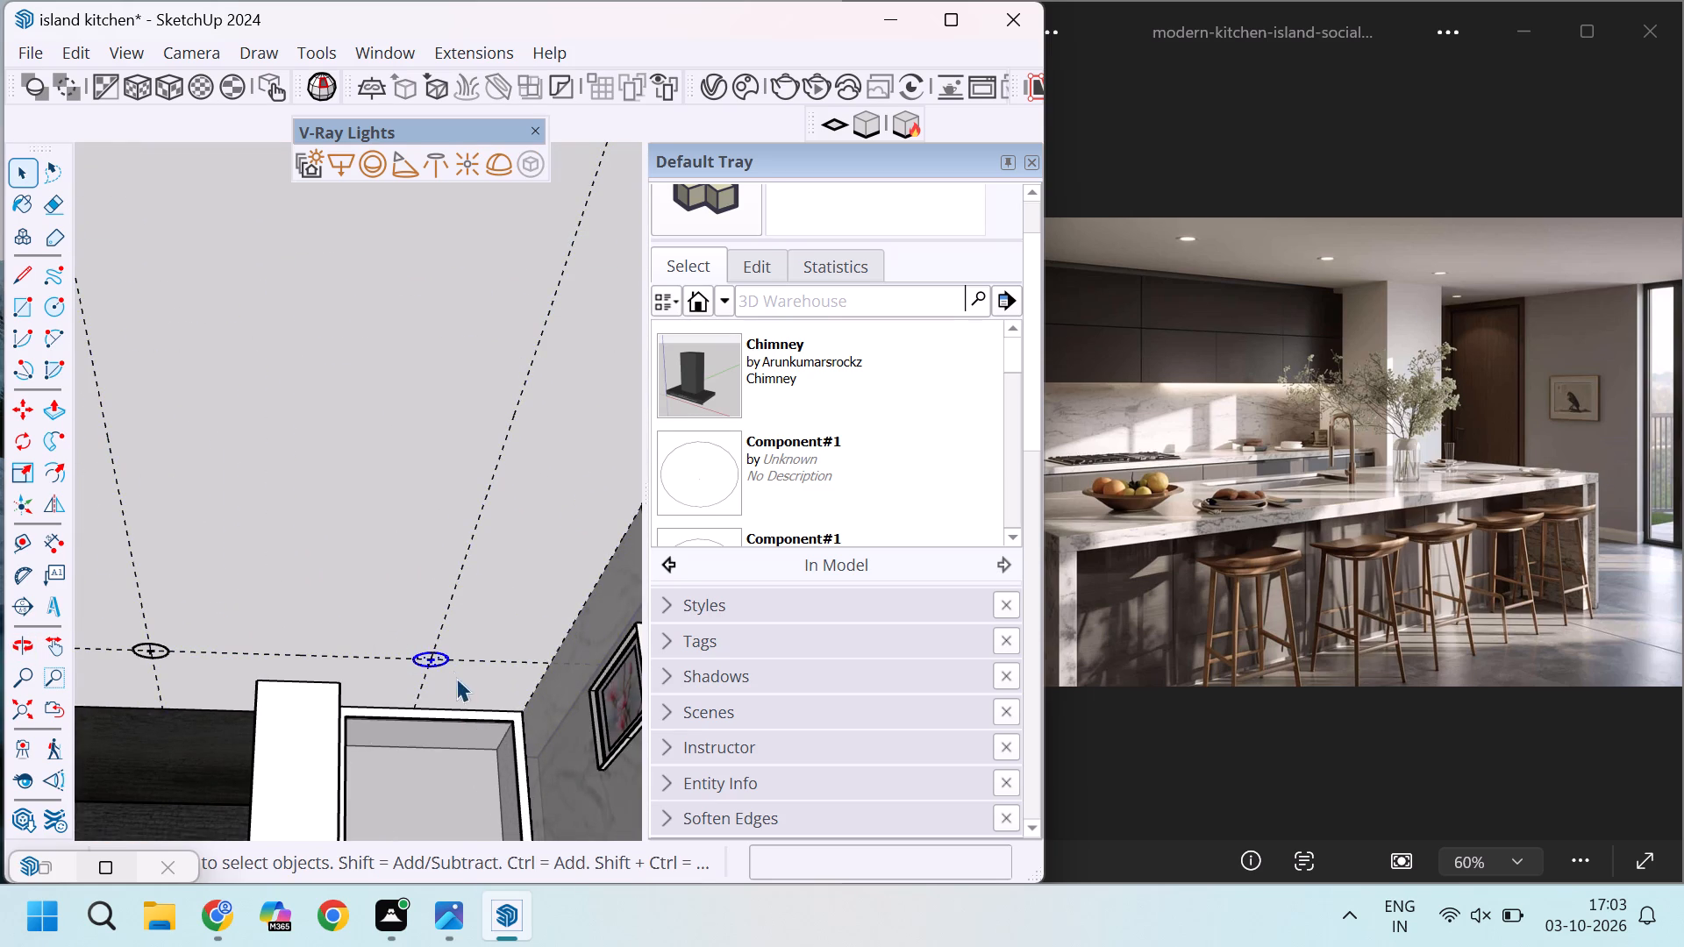
scroll(399, 601, down, 8)
scroll(399, 601, up, 4)
key(Delete)
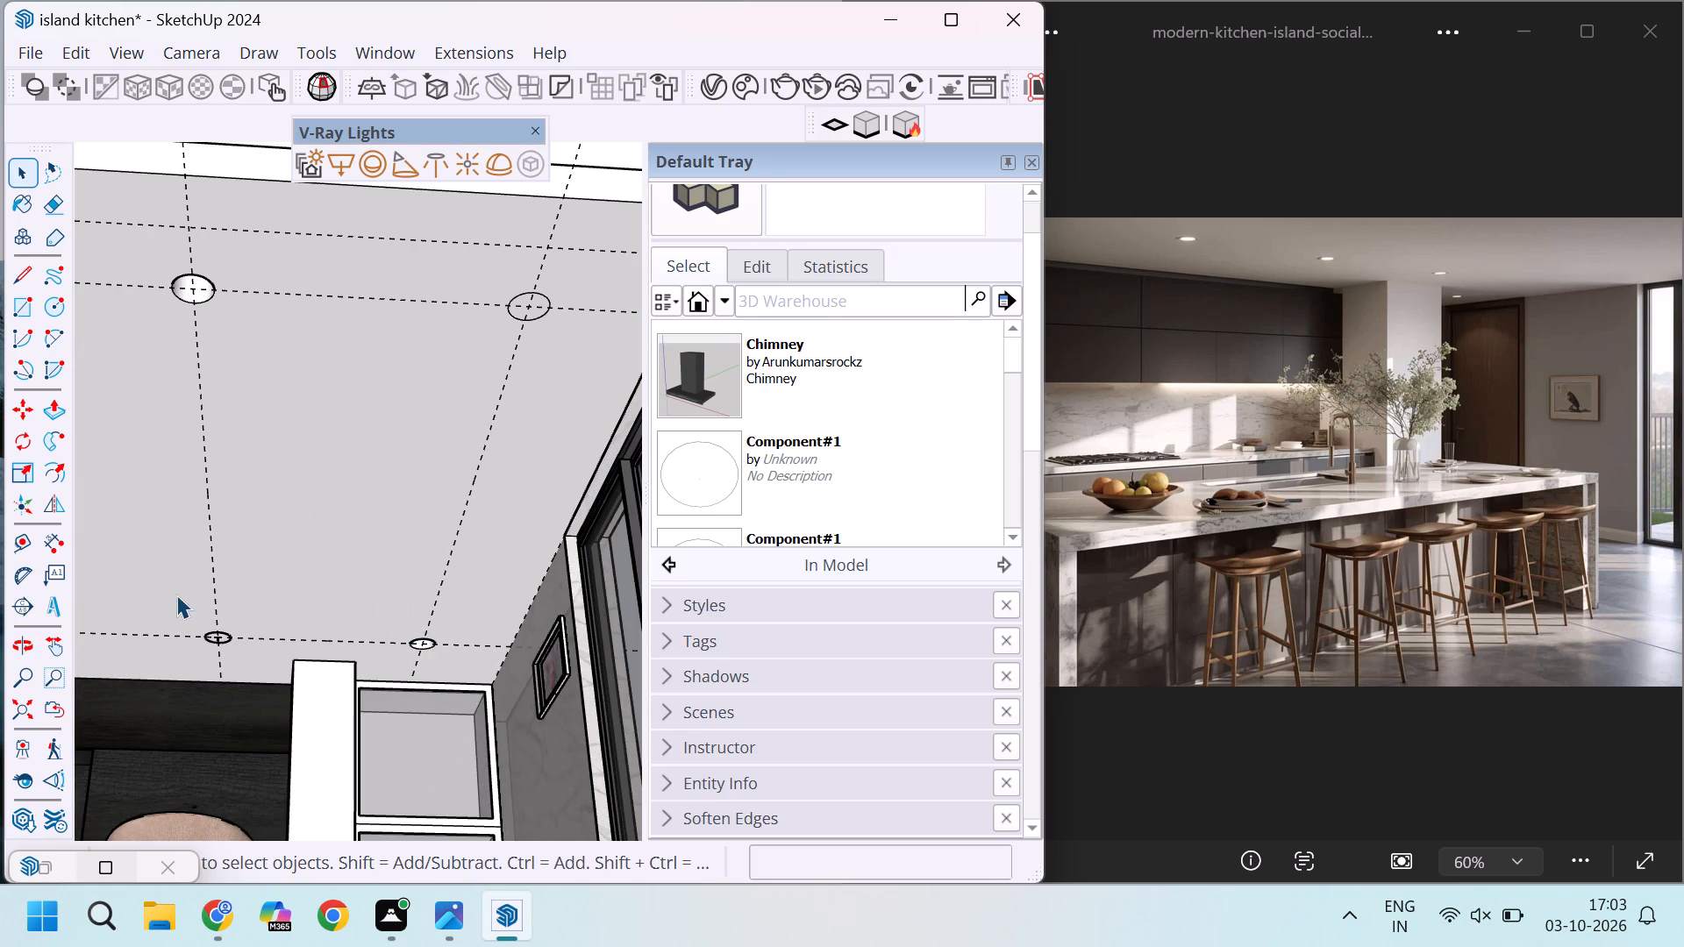
drag(176, 595, 238, 659)
key(Delete)
scroll(453, 624, up, 7)
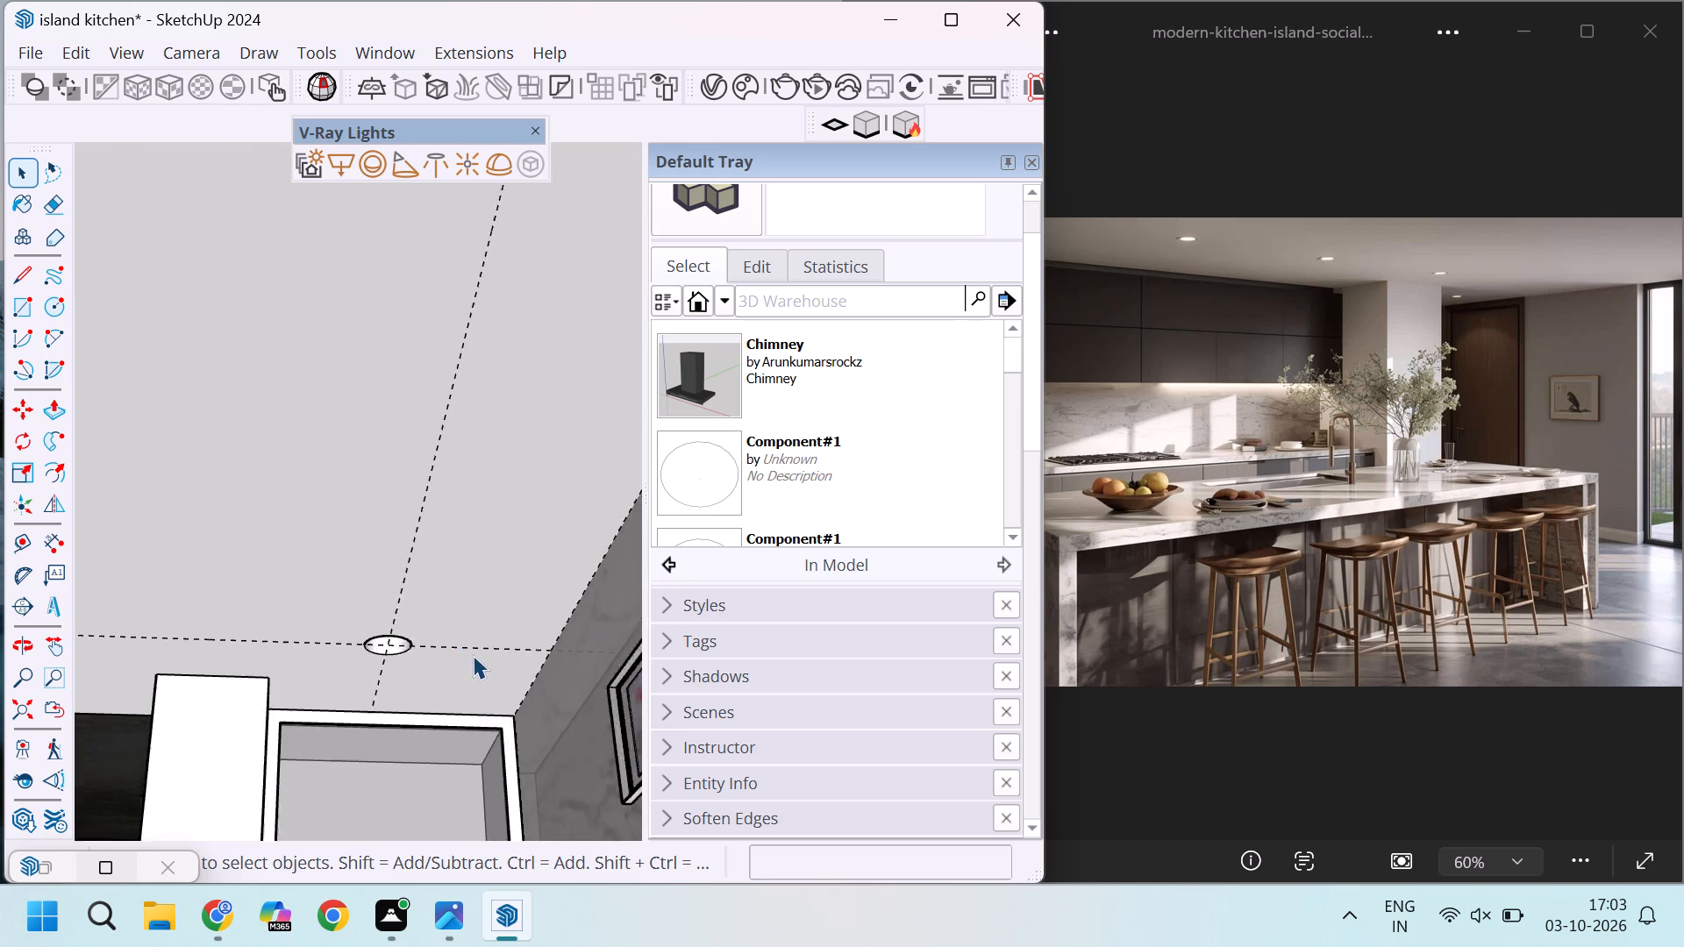
Delete the pasted circle with its centre mark at the cabinet-side ceiling light above the range hood.
scroll(473, 655, up, 6)
middle_drag(386, 637, 374, 442)
scroll(386, 637, up, 1)
scroll(488, 542, down, 8)
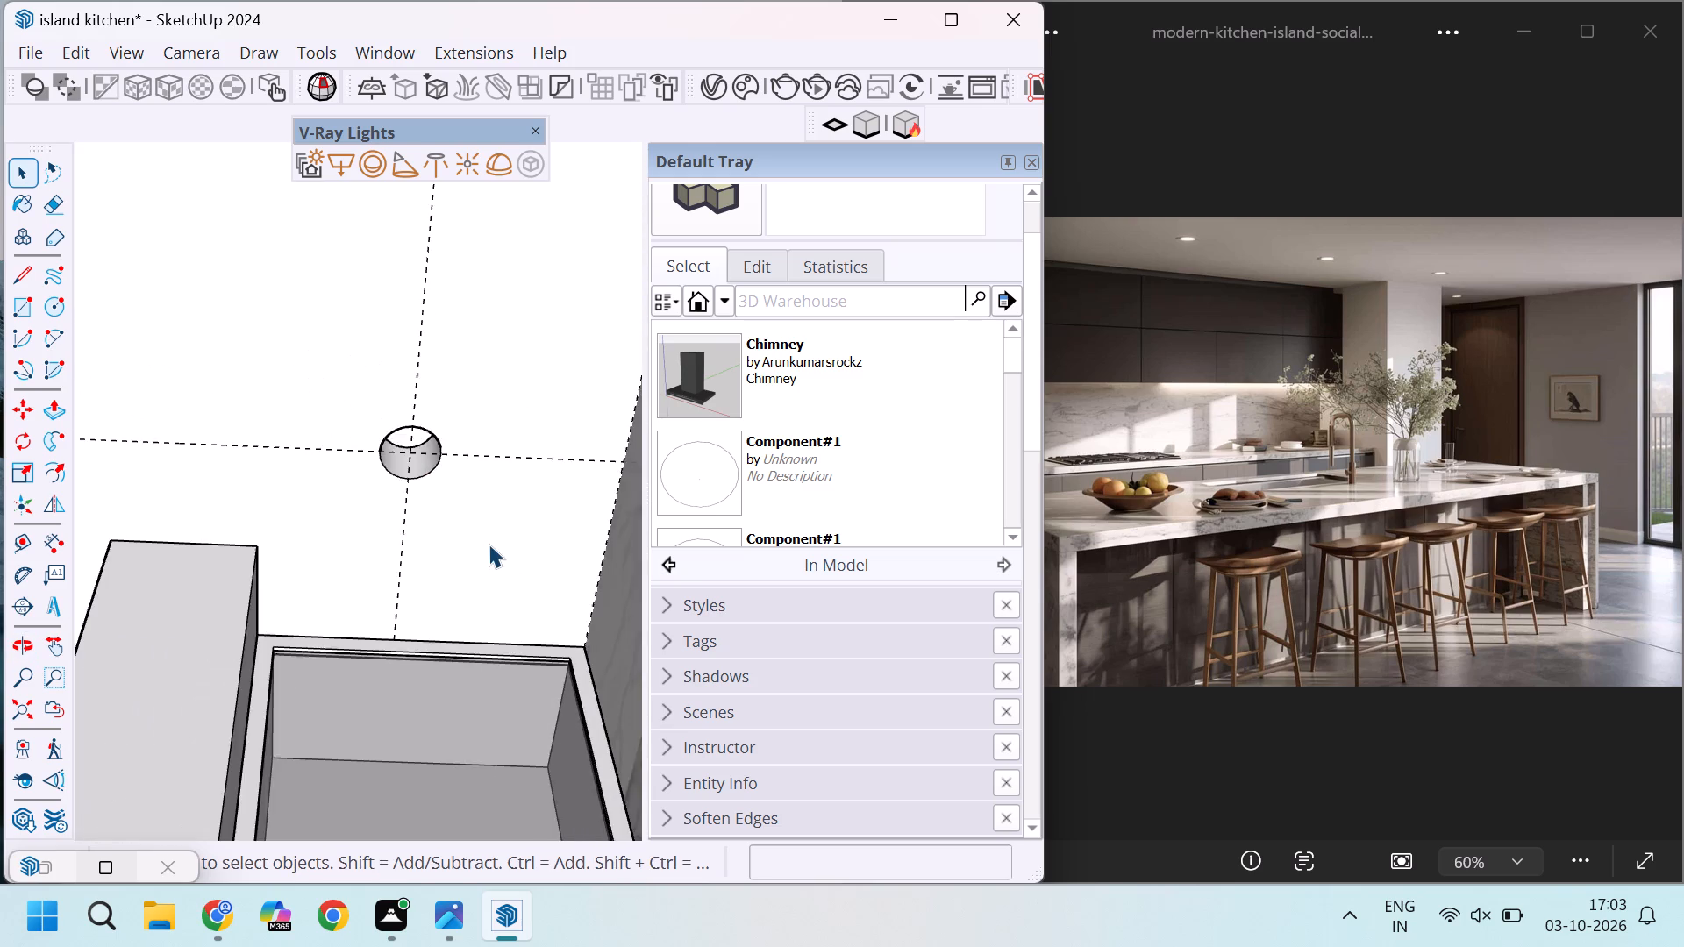
scroll(489, 544, down, 11)
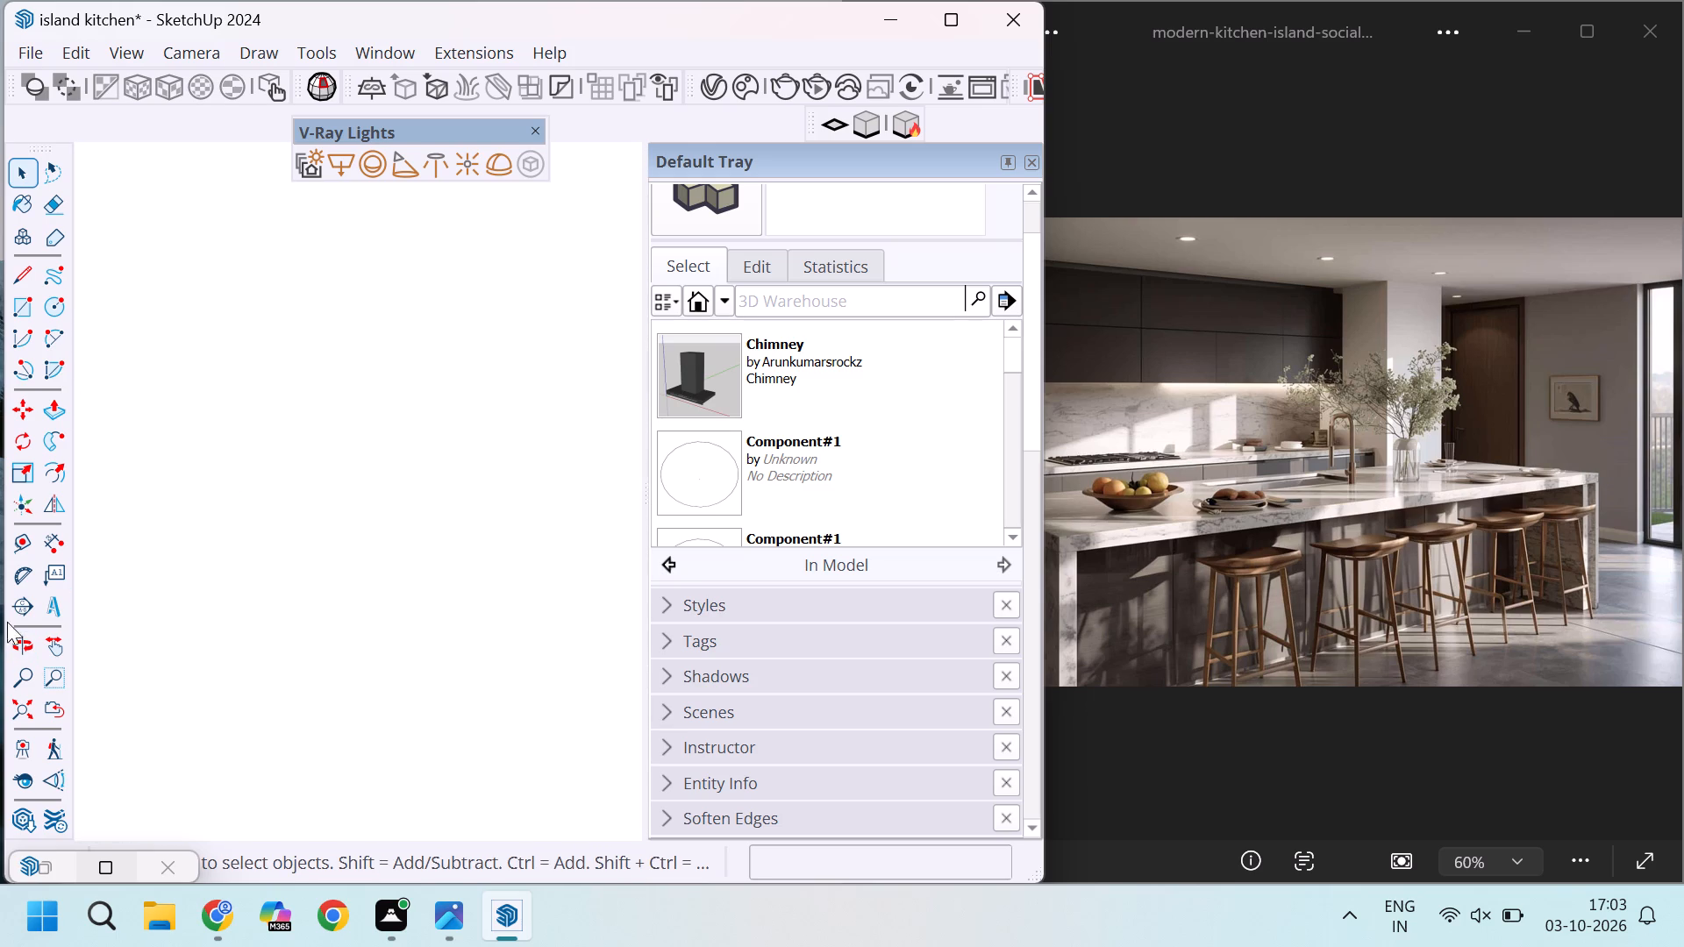
click(19, 712)
middle_drag(296, 419, 321, 723)
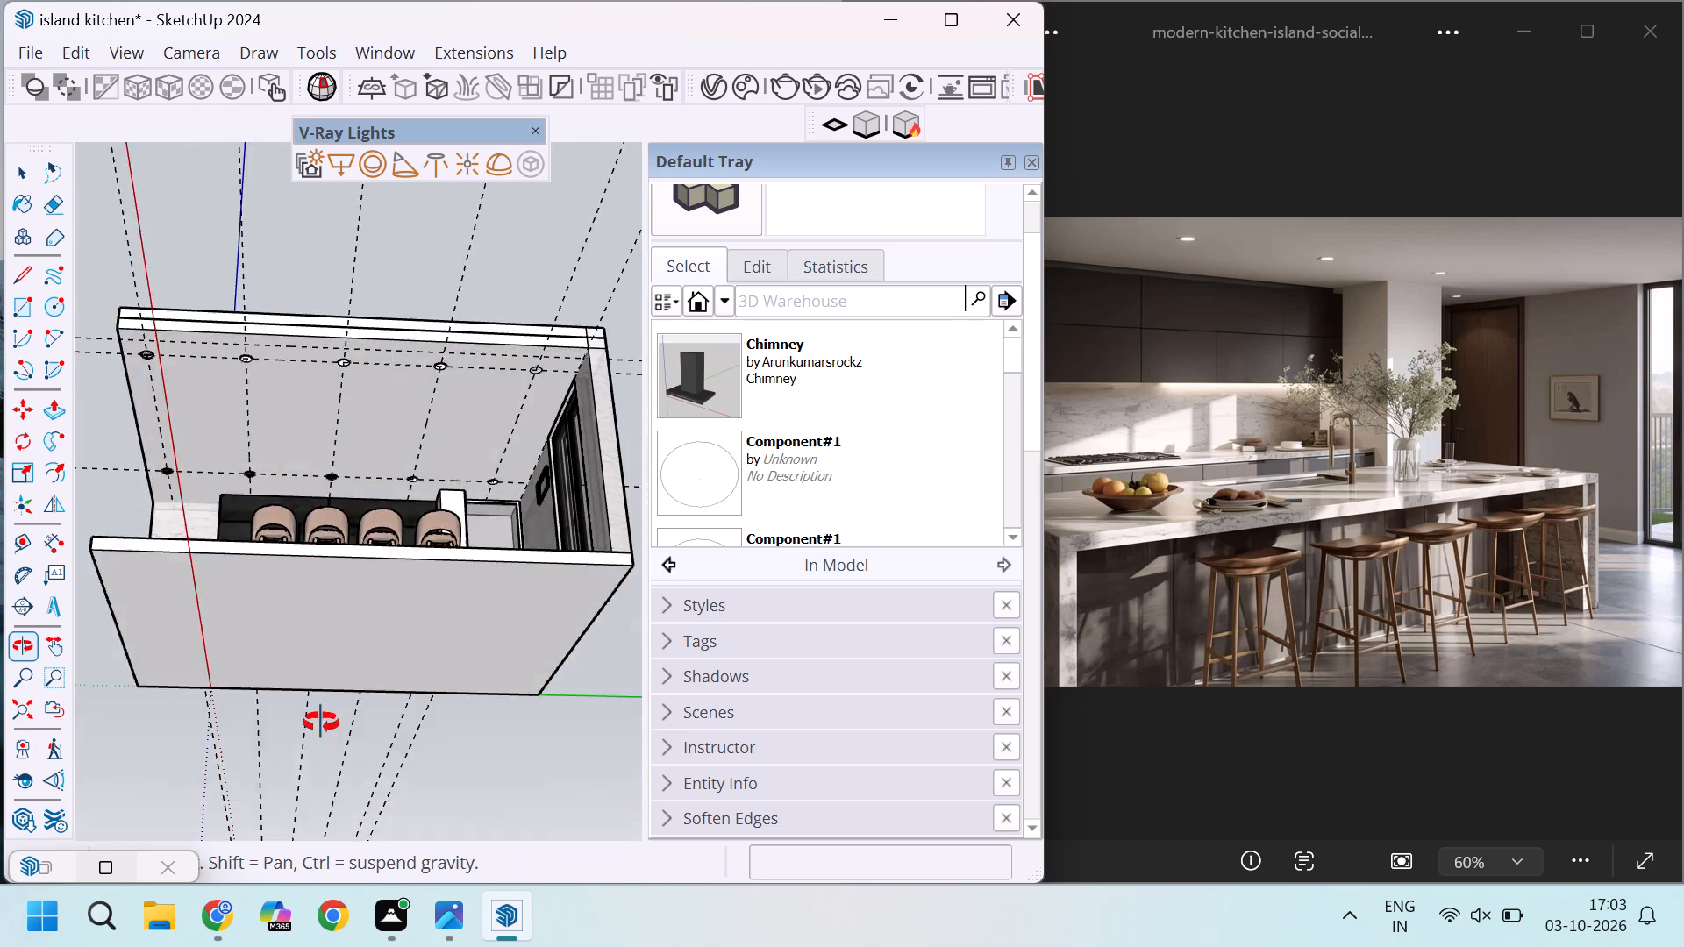
middle_drag(321, 723, 323, 776)
scroll(346, 591, up, 20)
scroll(346, 591, up, 5)
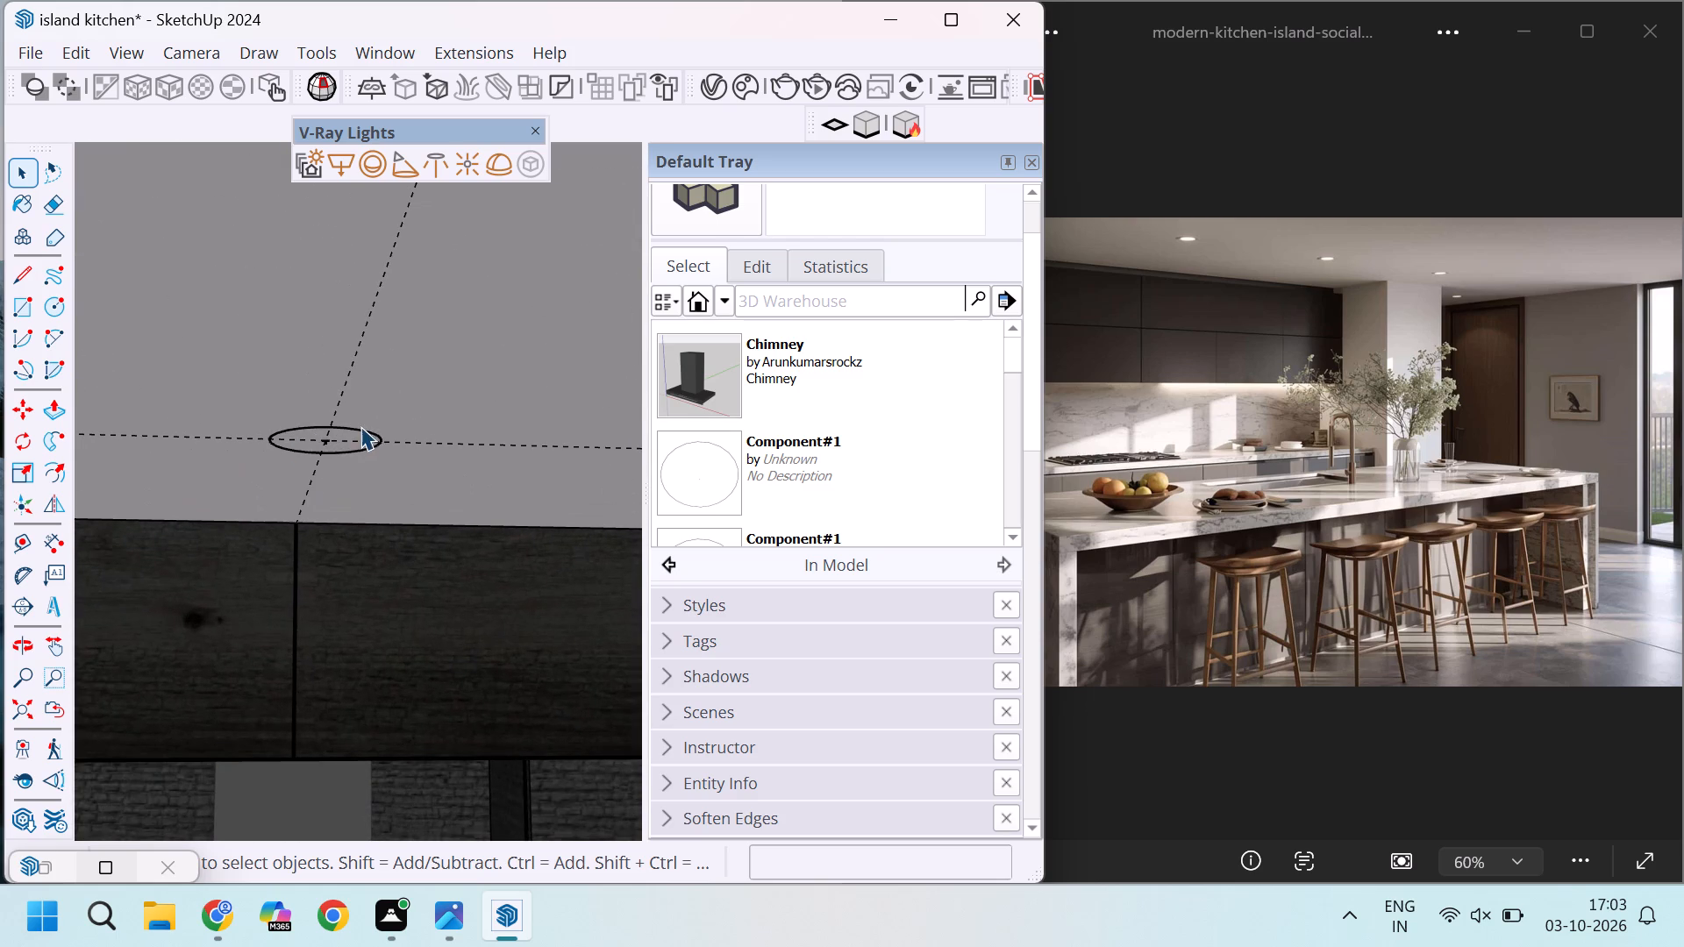
drag(255, 395, 412, 507)
key(Delete)
Delete the pasted circles with their centre marks at the two remaining cabinet-side lights between the hood and the open end.
scroll(443, 440, down, 10)
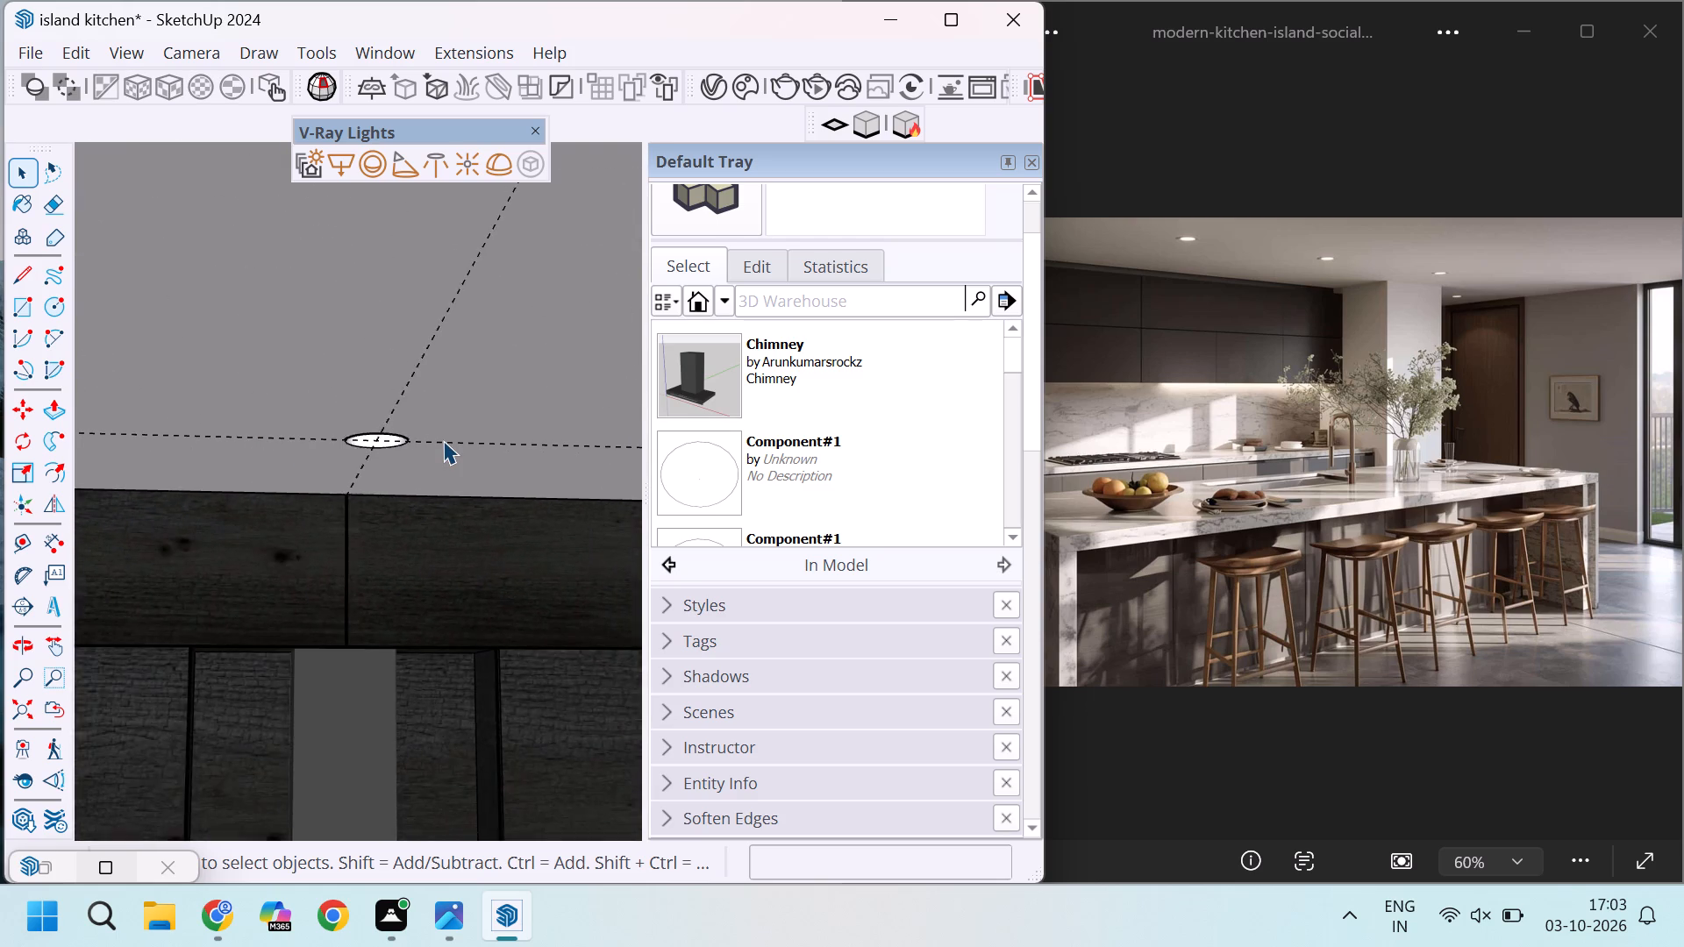
scroll(443, 440, down, 9)
scroll(239, 379, up, 4)
drag(200, 421, 269, 460)
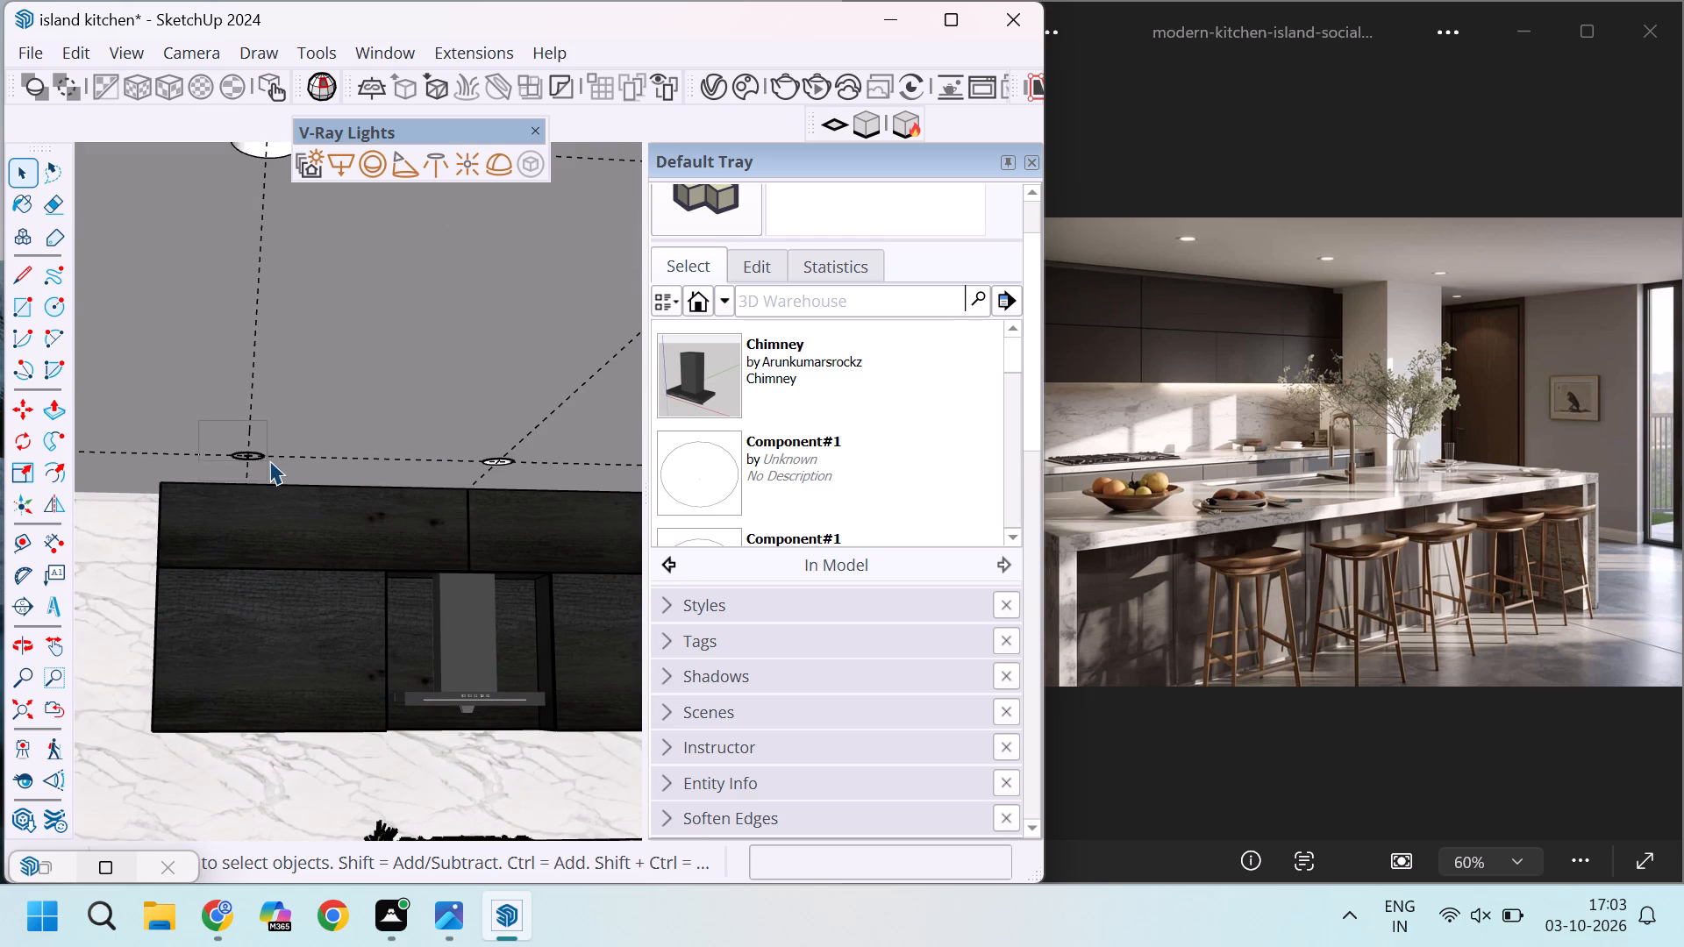
drag(269, 460, 292, 465)
key(Delete)
scroll(392, 383, down, 11)
scroll(282, 392, up, 8)
drag(154, 402, 264, 473)
key(Delete)
Inside the ceiling group, push the circular face of the outer-row light nearest the artwork wall 6" up into the ceiling.
scroll(175, 392, down, 14)
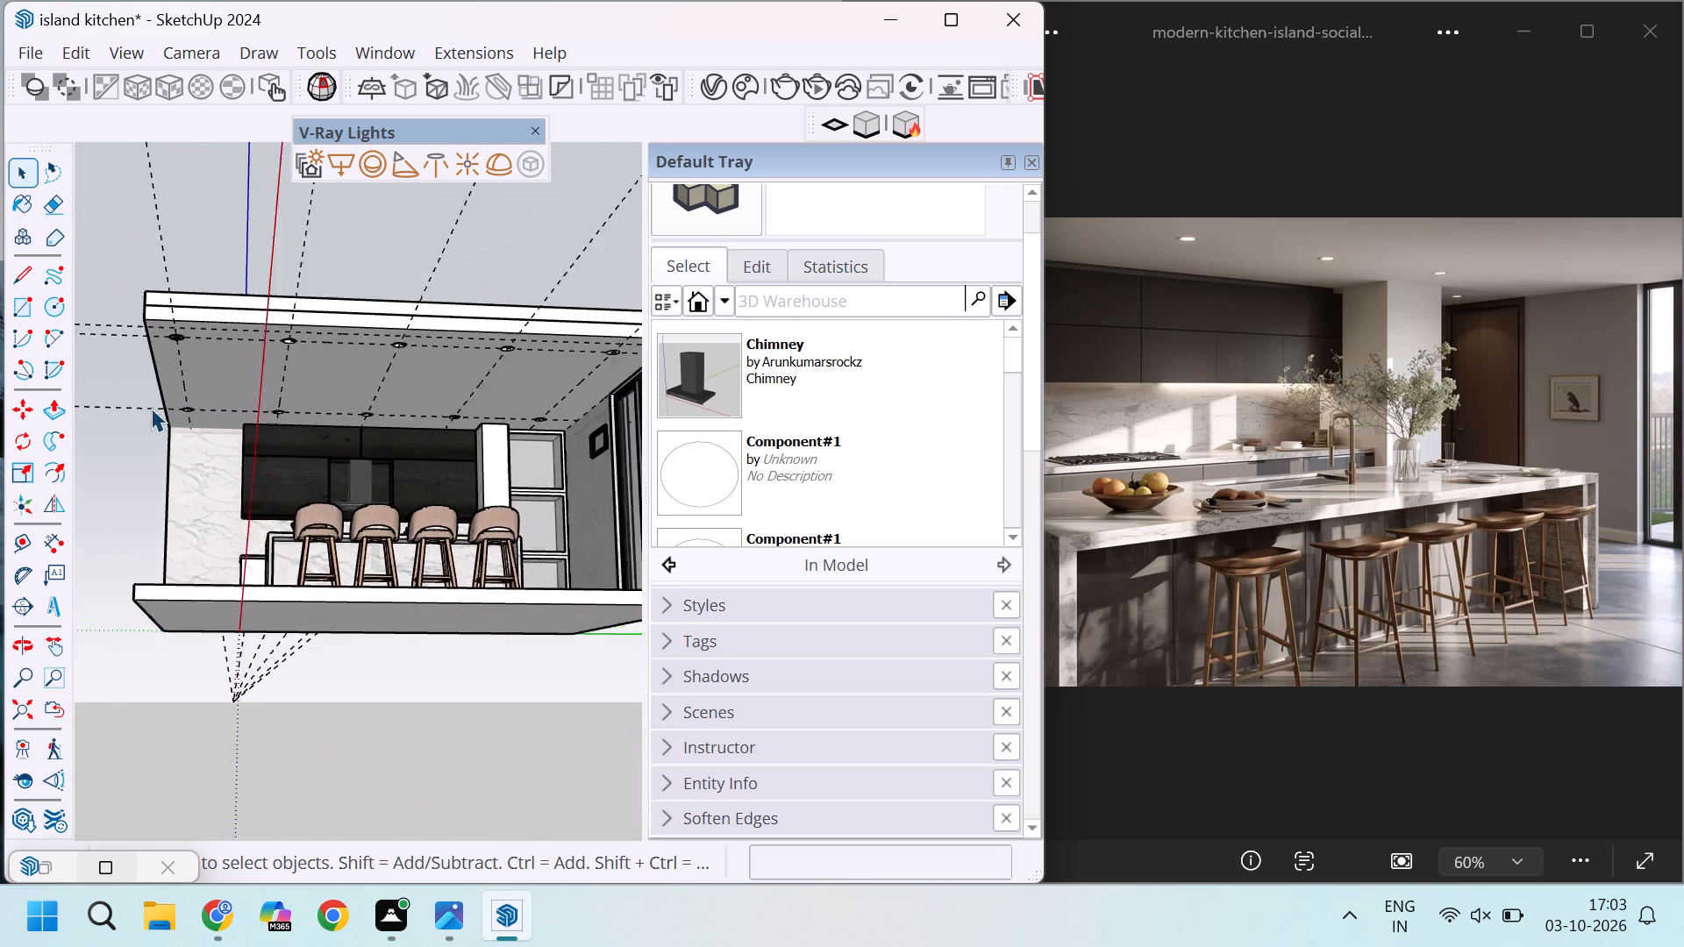
scroll(151, 408, down, 1)
scroll(438, 411, up, 14)
scroll(495, 301, up, 4)
drag(375, 280, 441, 329)
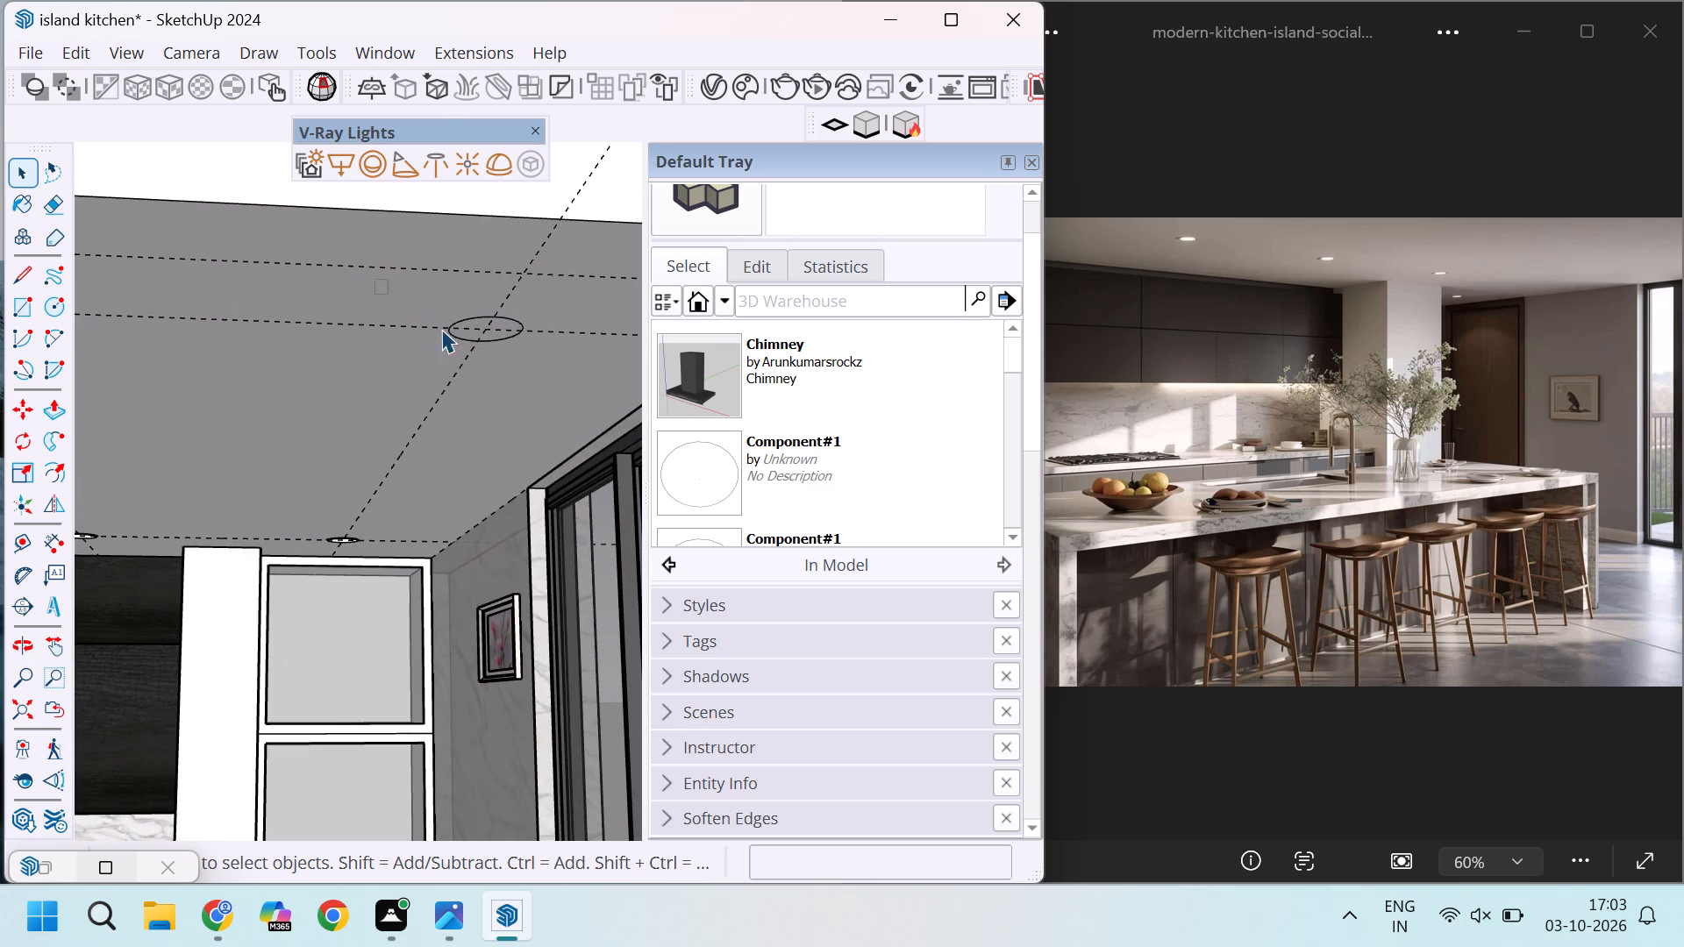
drag(441, 329, 547, 399)
scroll(430, 399, down, 4)
double_click(447, 273)
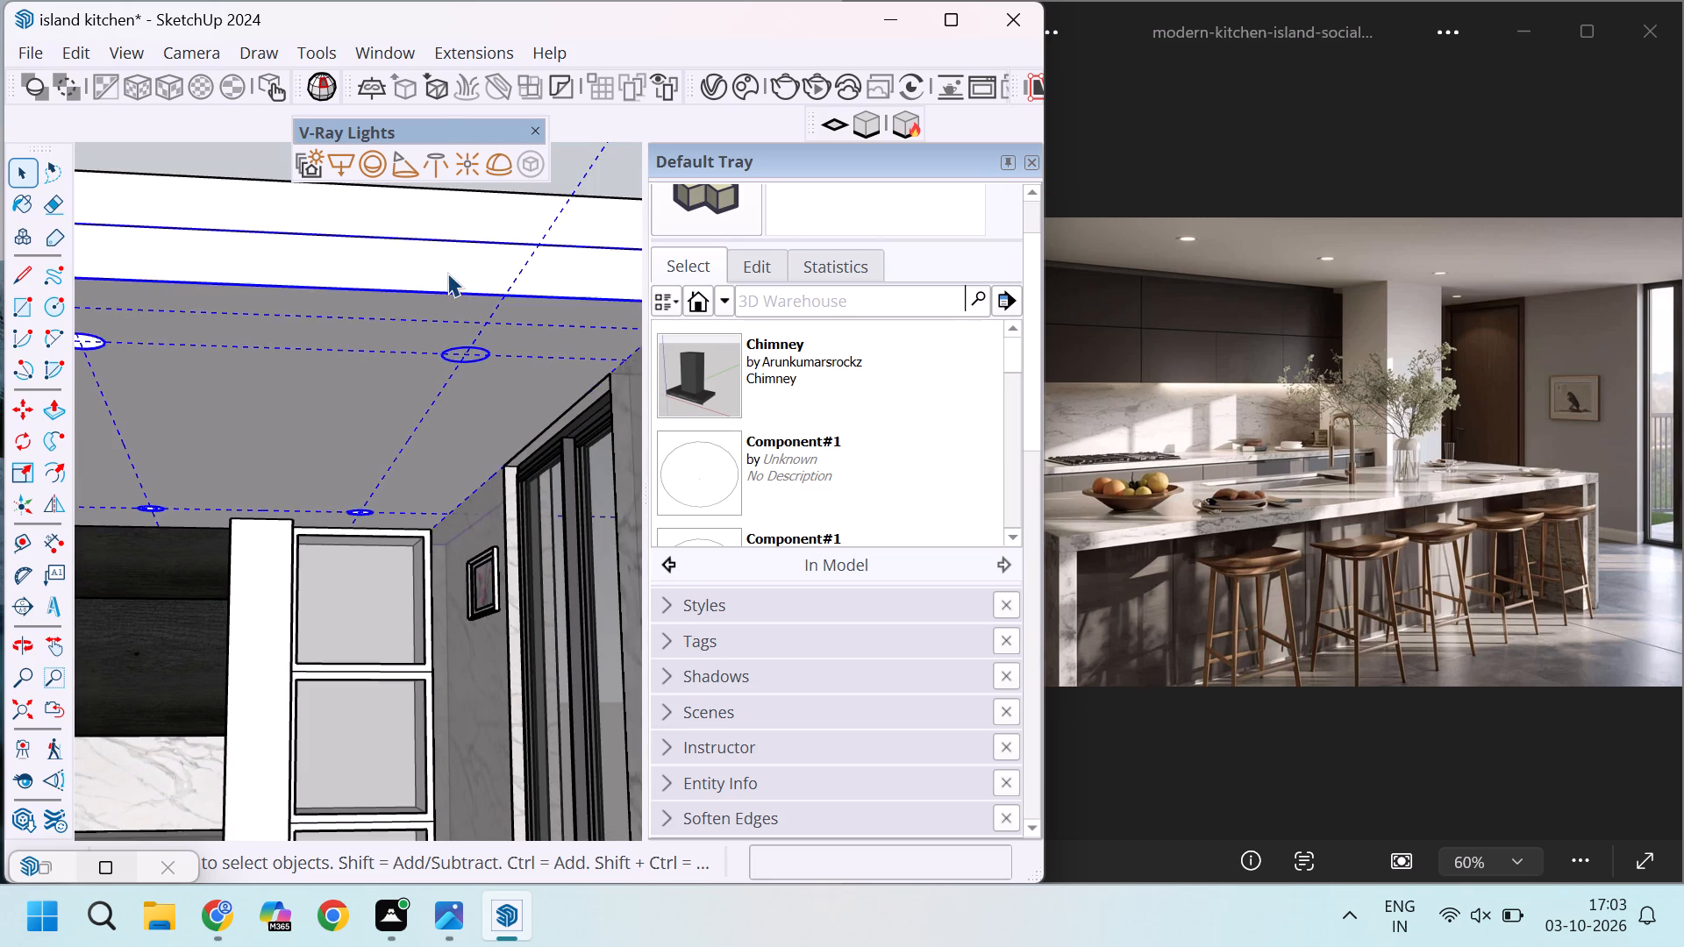
scroll(485, 377, up, 10)
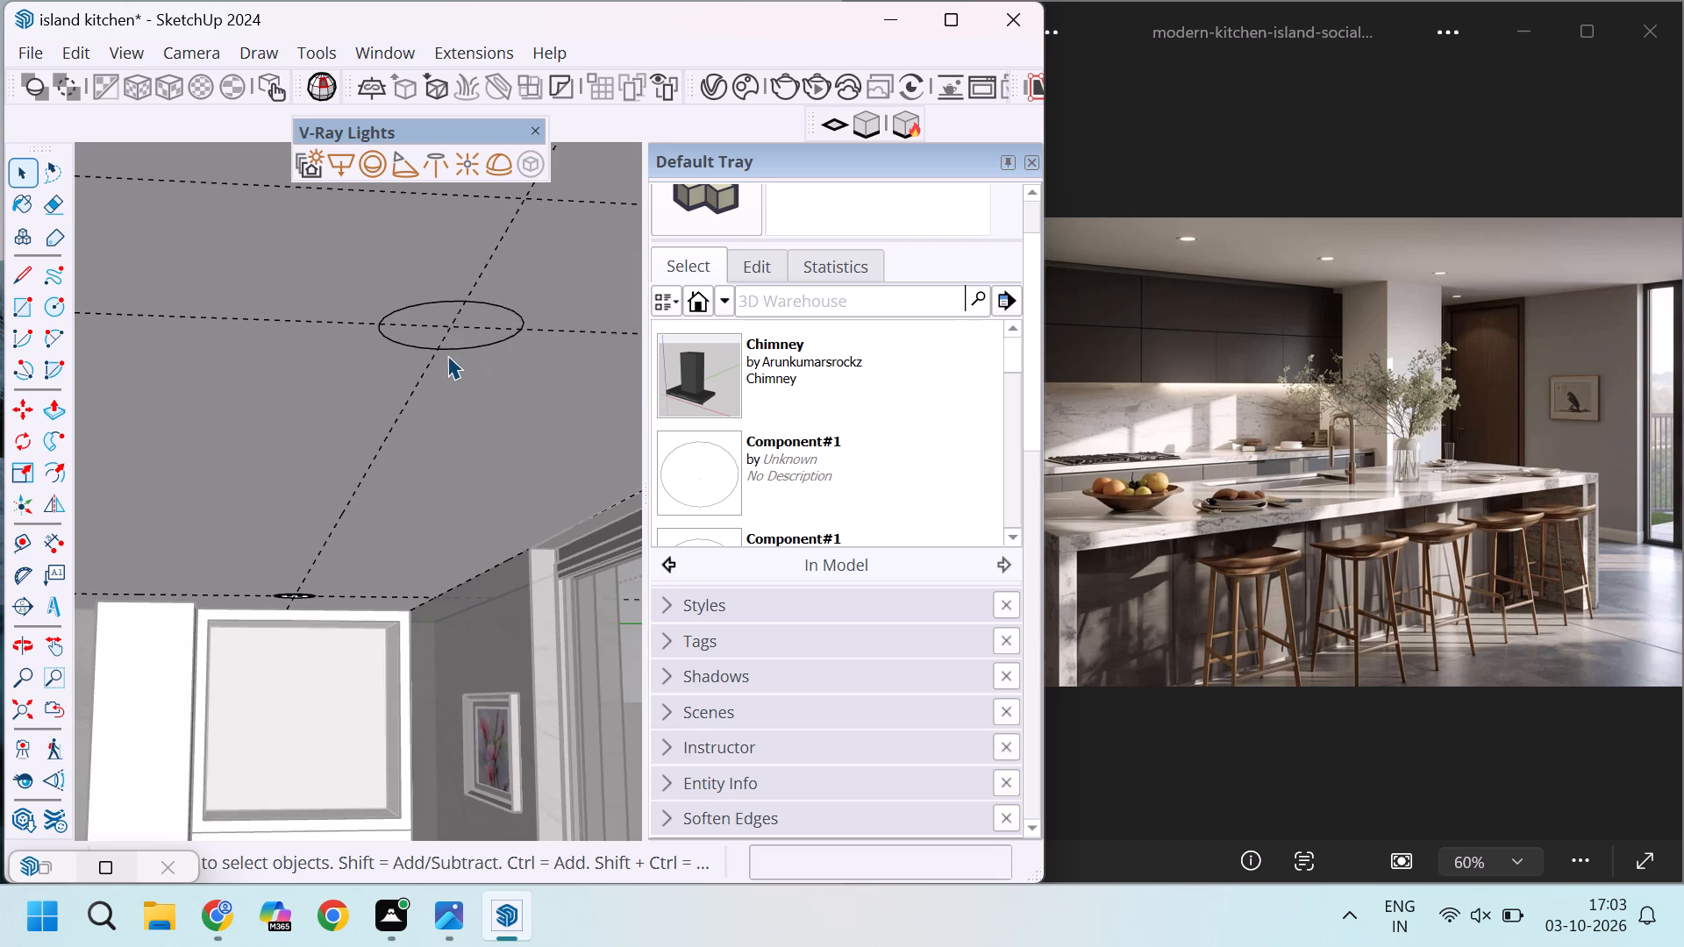
key(p)
double_click(472, 328)
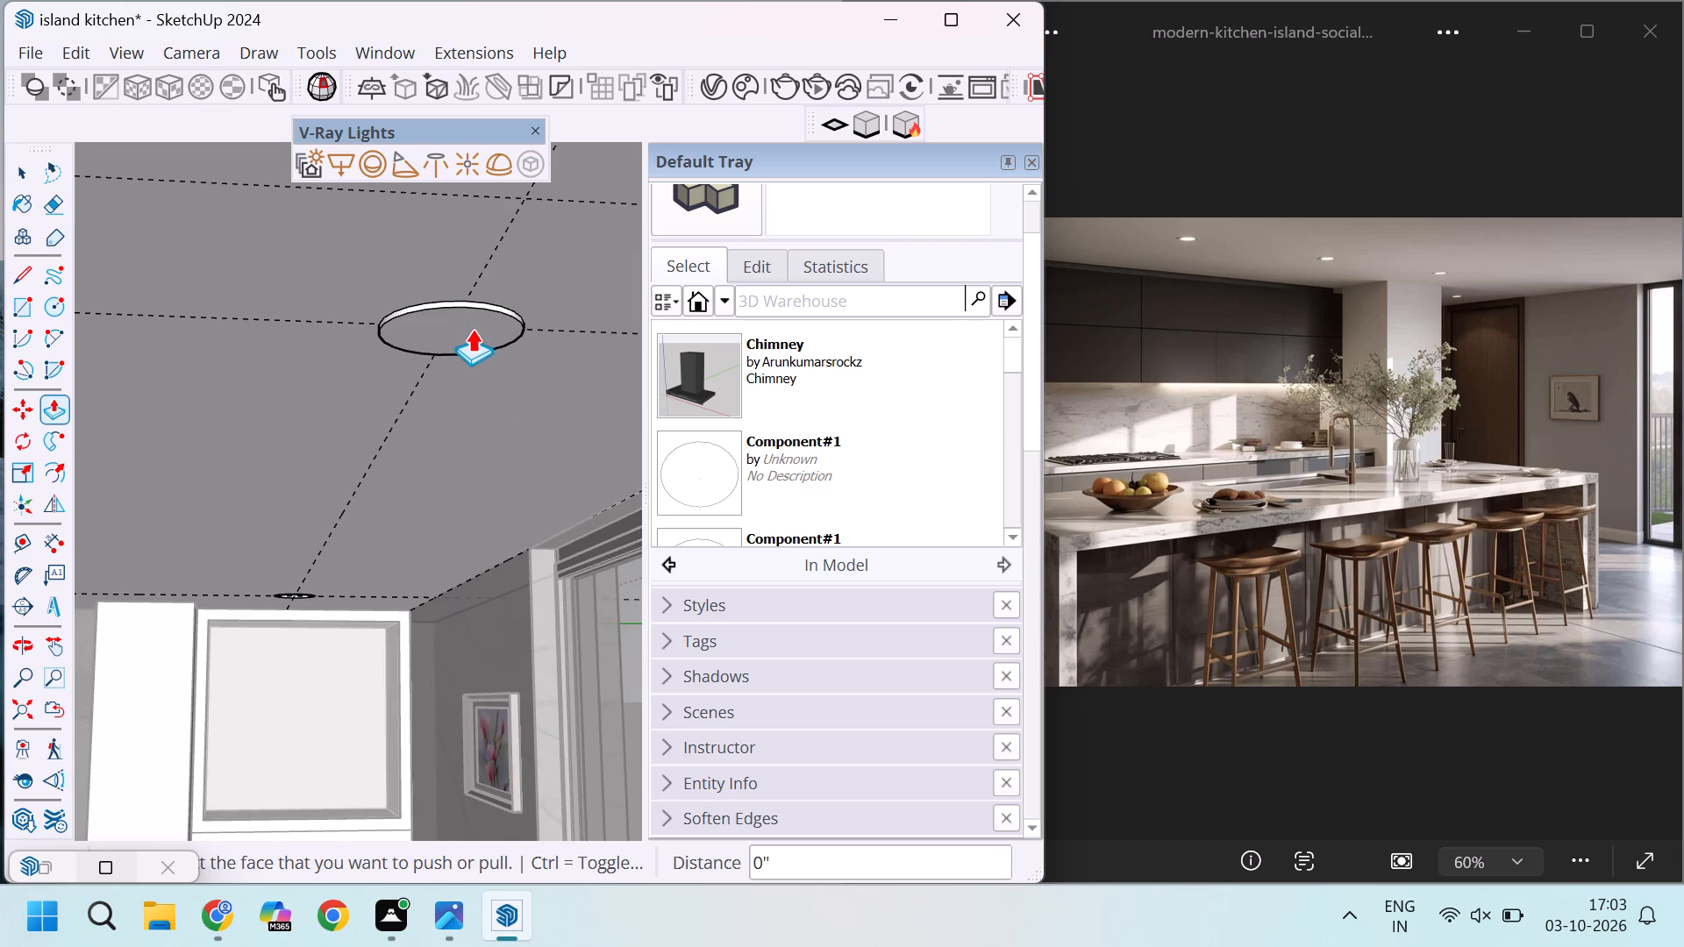
key(ctrl+z)
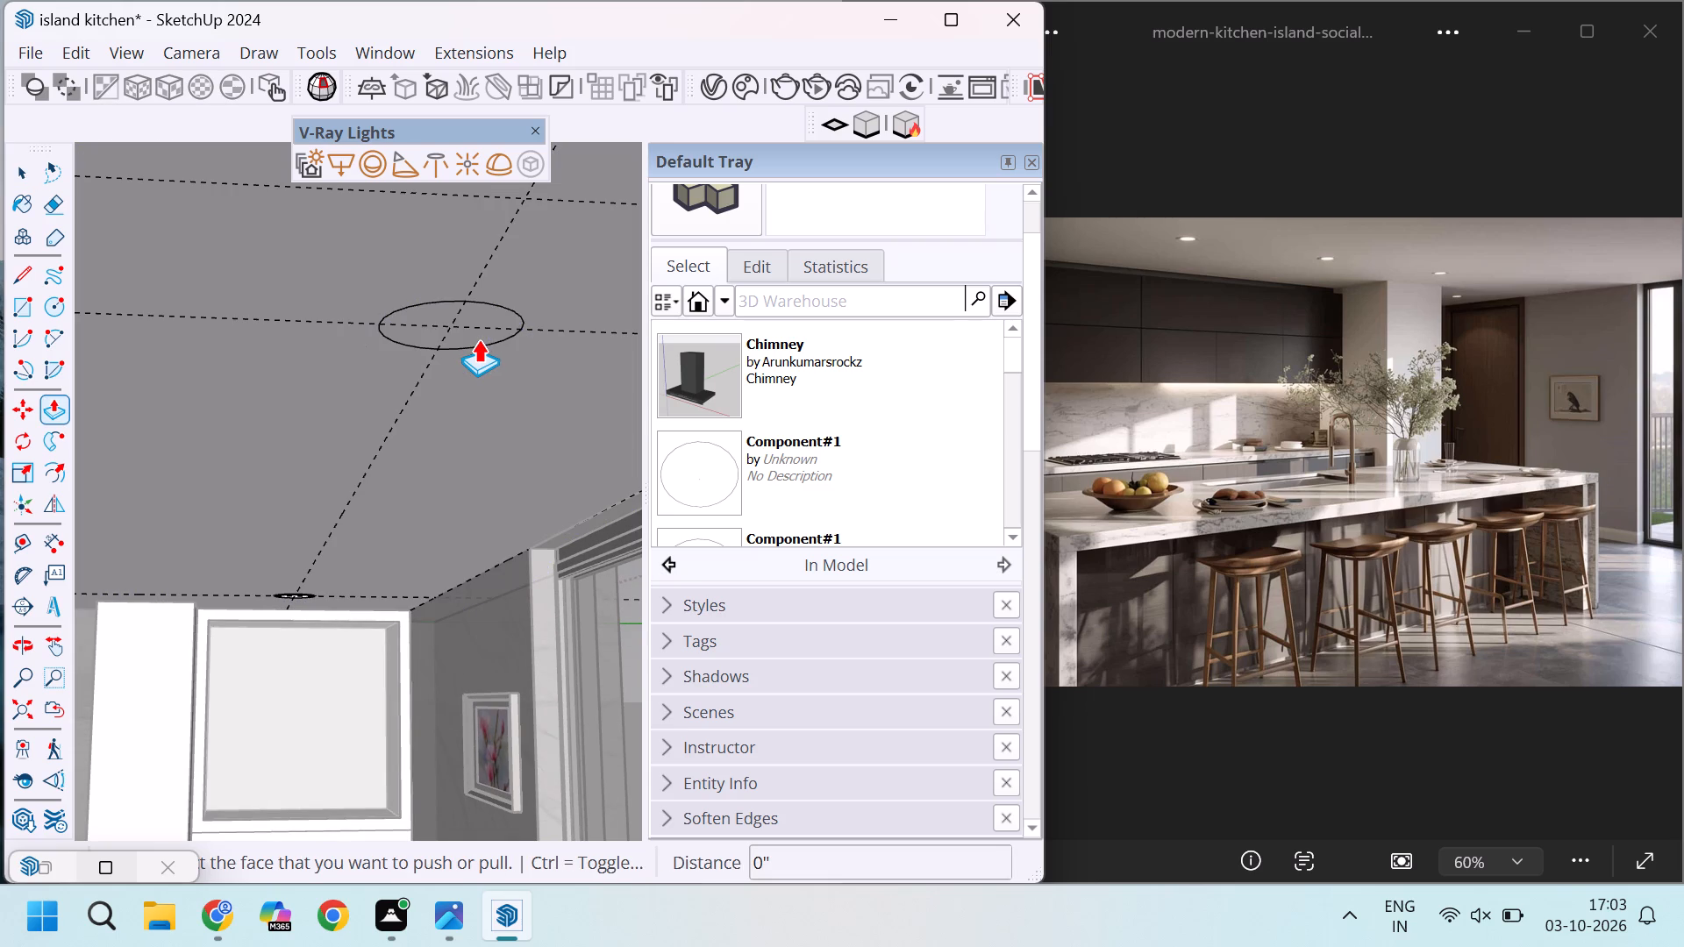
click(479, 324)
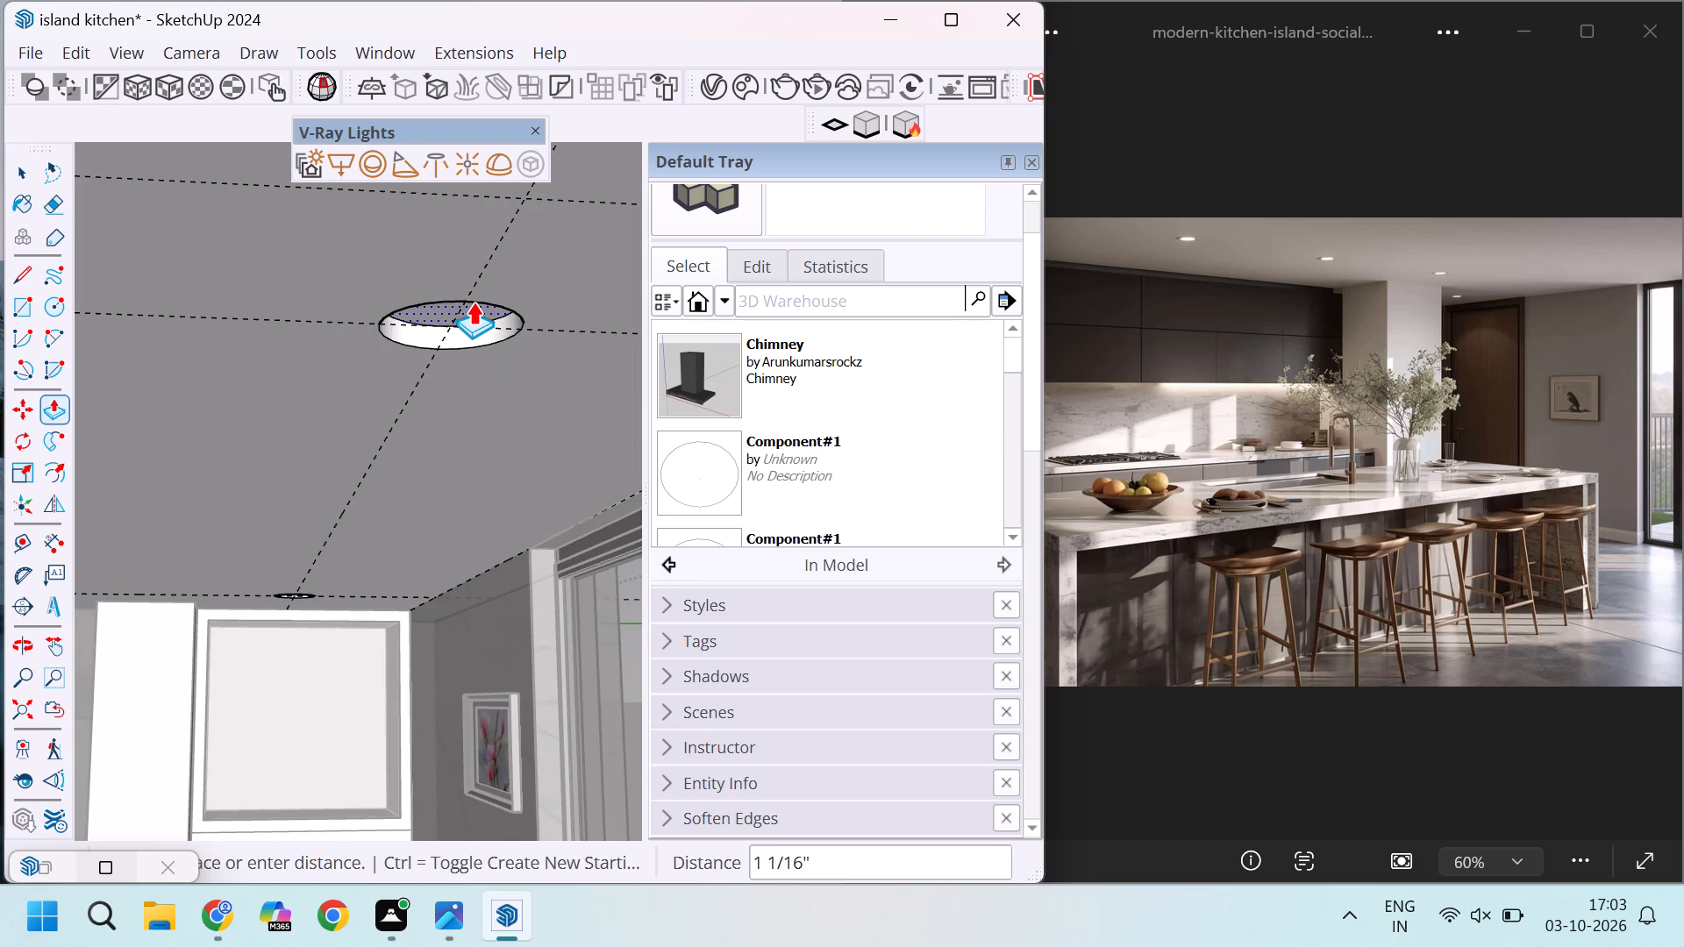
key(6)
key(Return)
scroll(462, 301, down, 20)
scroll(462, 301, down, 5)
key(space)
key(space)
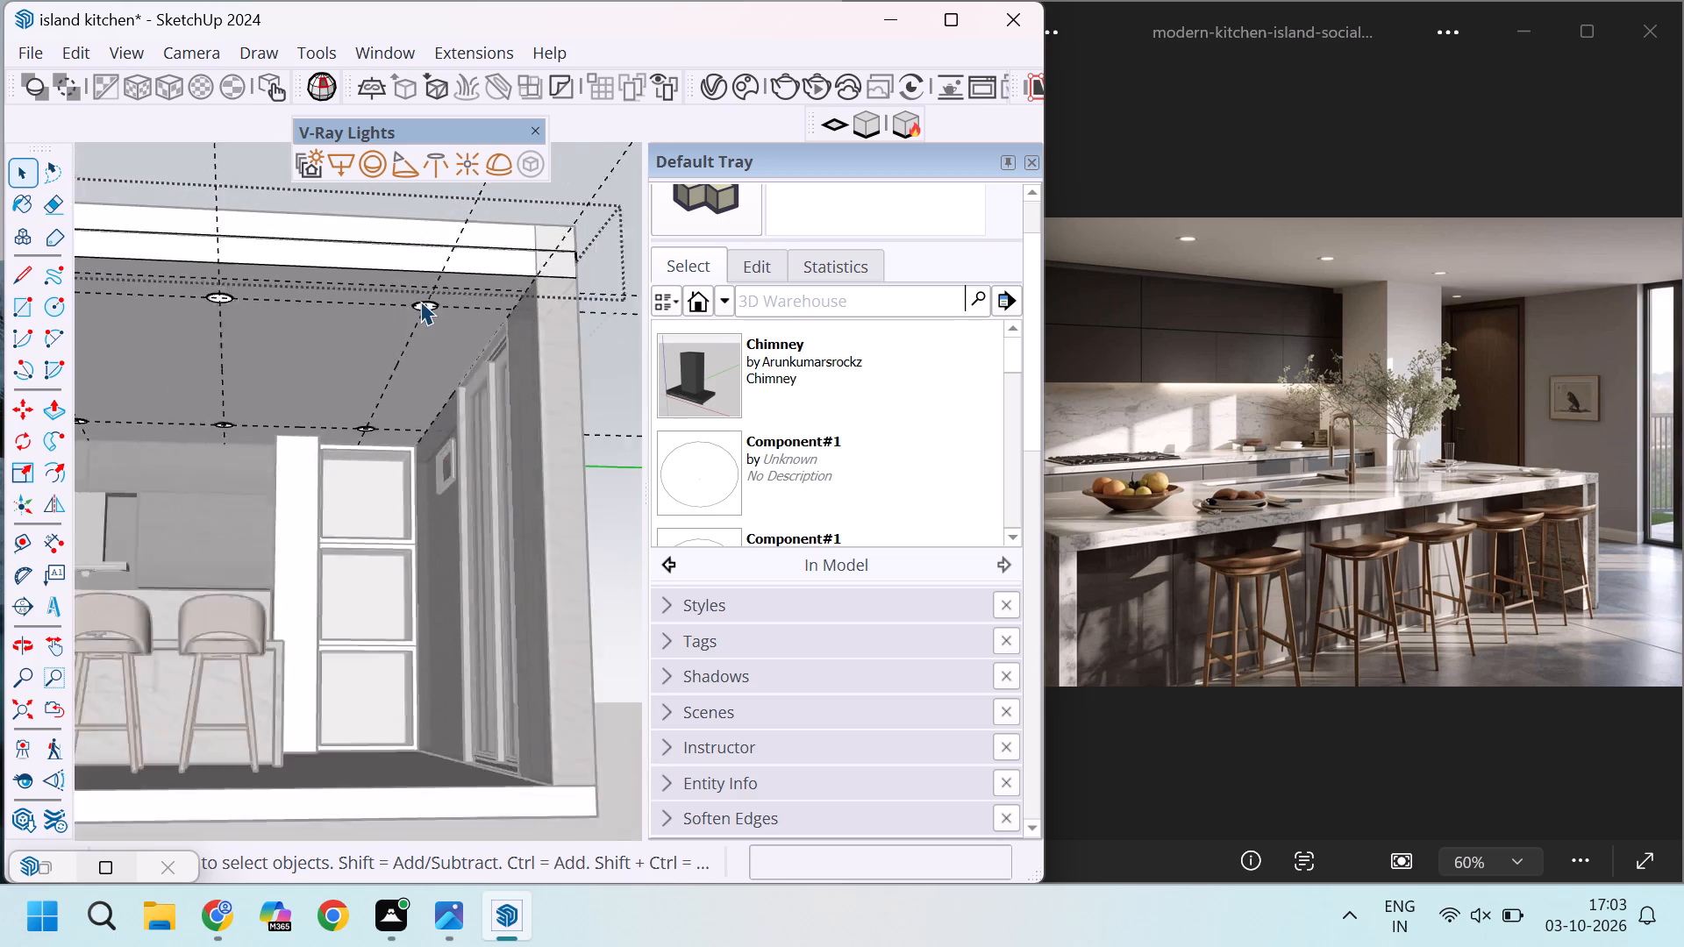
scroll(420, 301, down, 6)
click(608, 231)
Copy the circle component by its centre mark from the first outer-row light to the second, 4' along the row.
scroll(431, 288, up, 4)
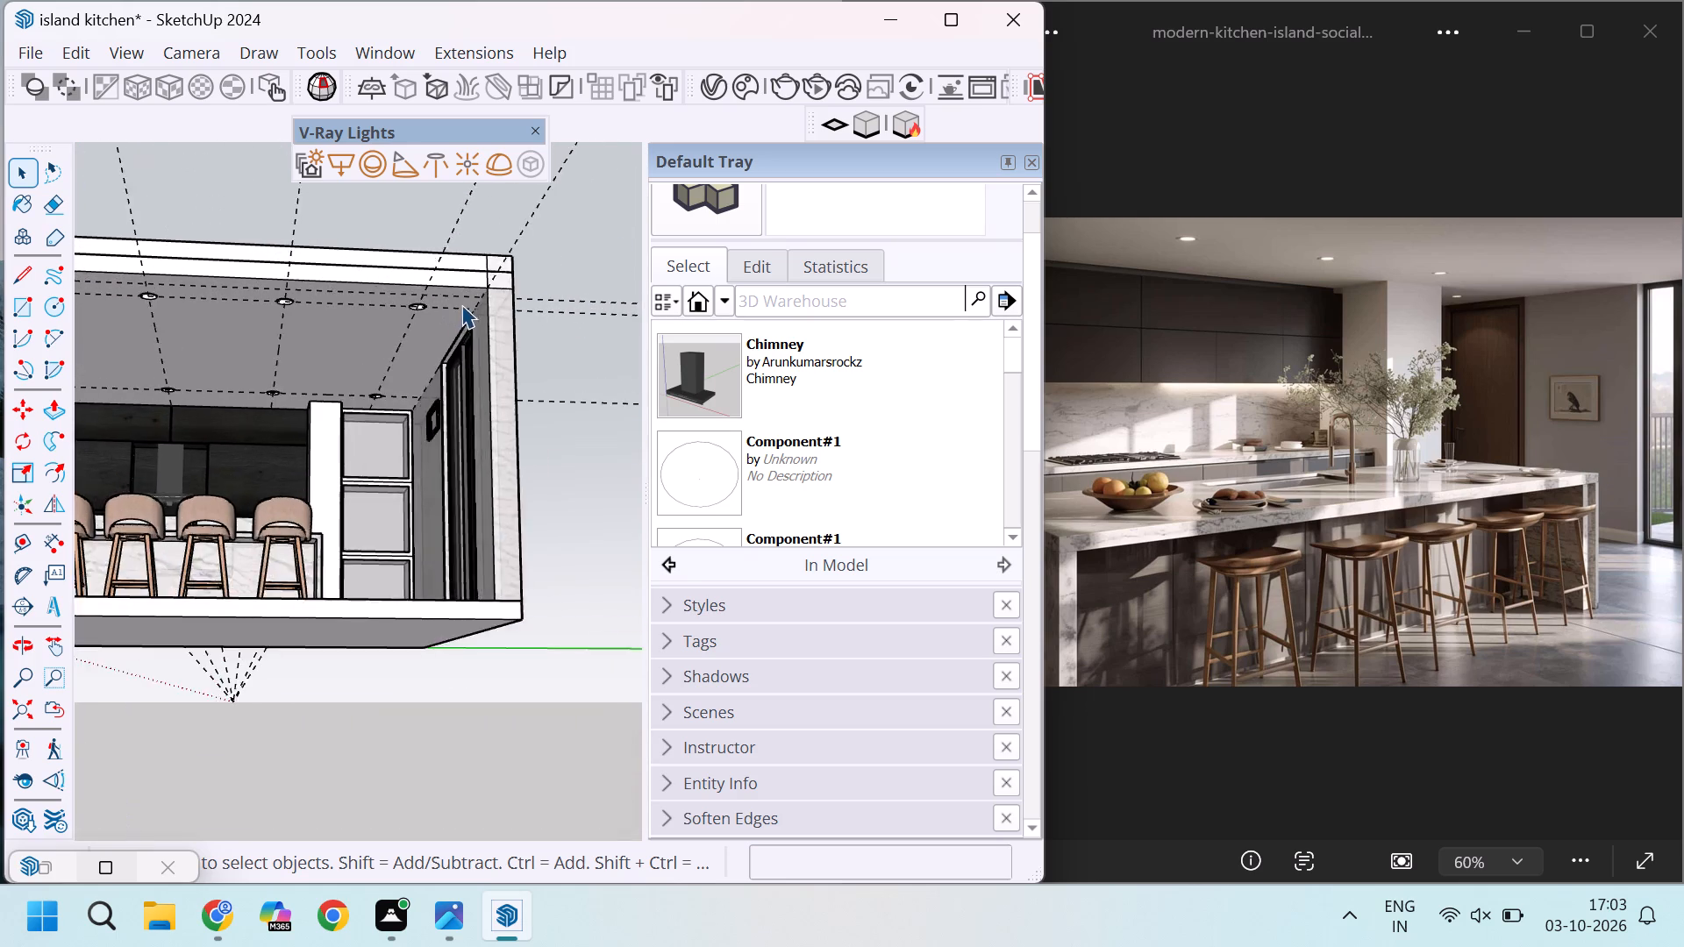
scroll(463, 305, down, 9)
scroll(255, 316, up, 12)
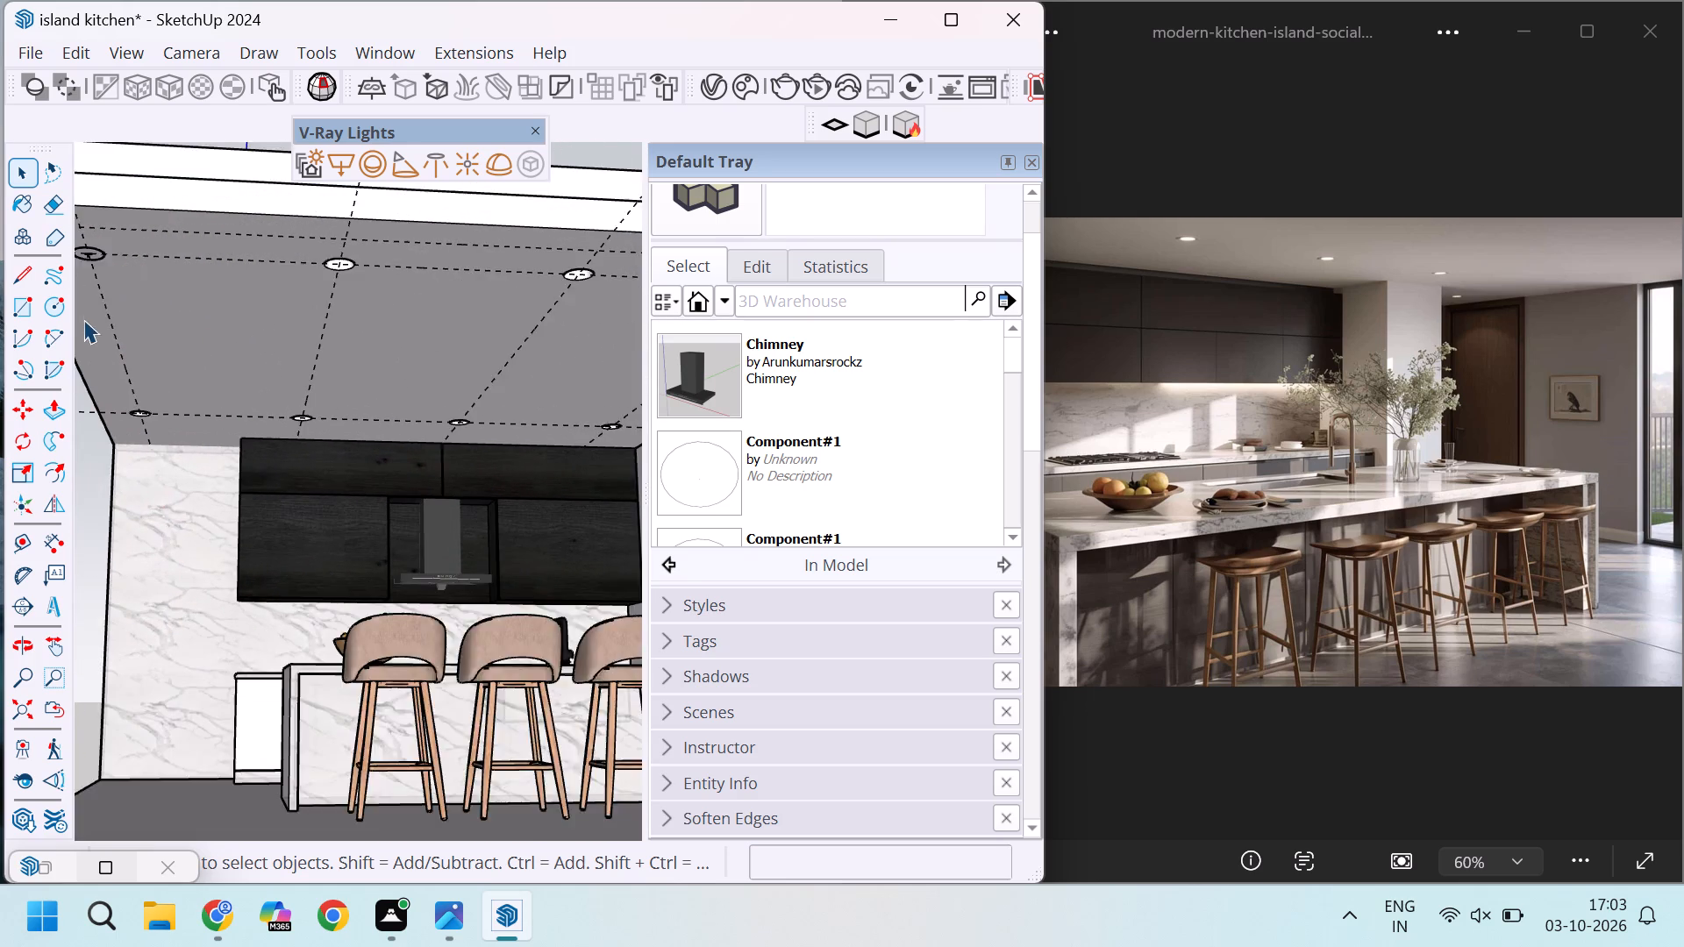
scroll(83, 319, up, 2)
scroll(390, 309, down, 5)
scroll(105, 303, up, 18)
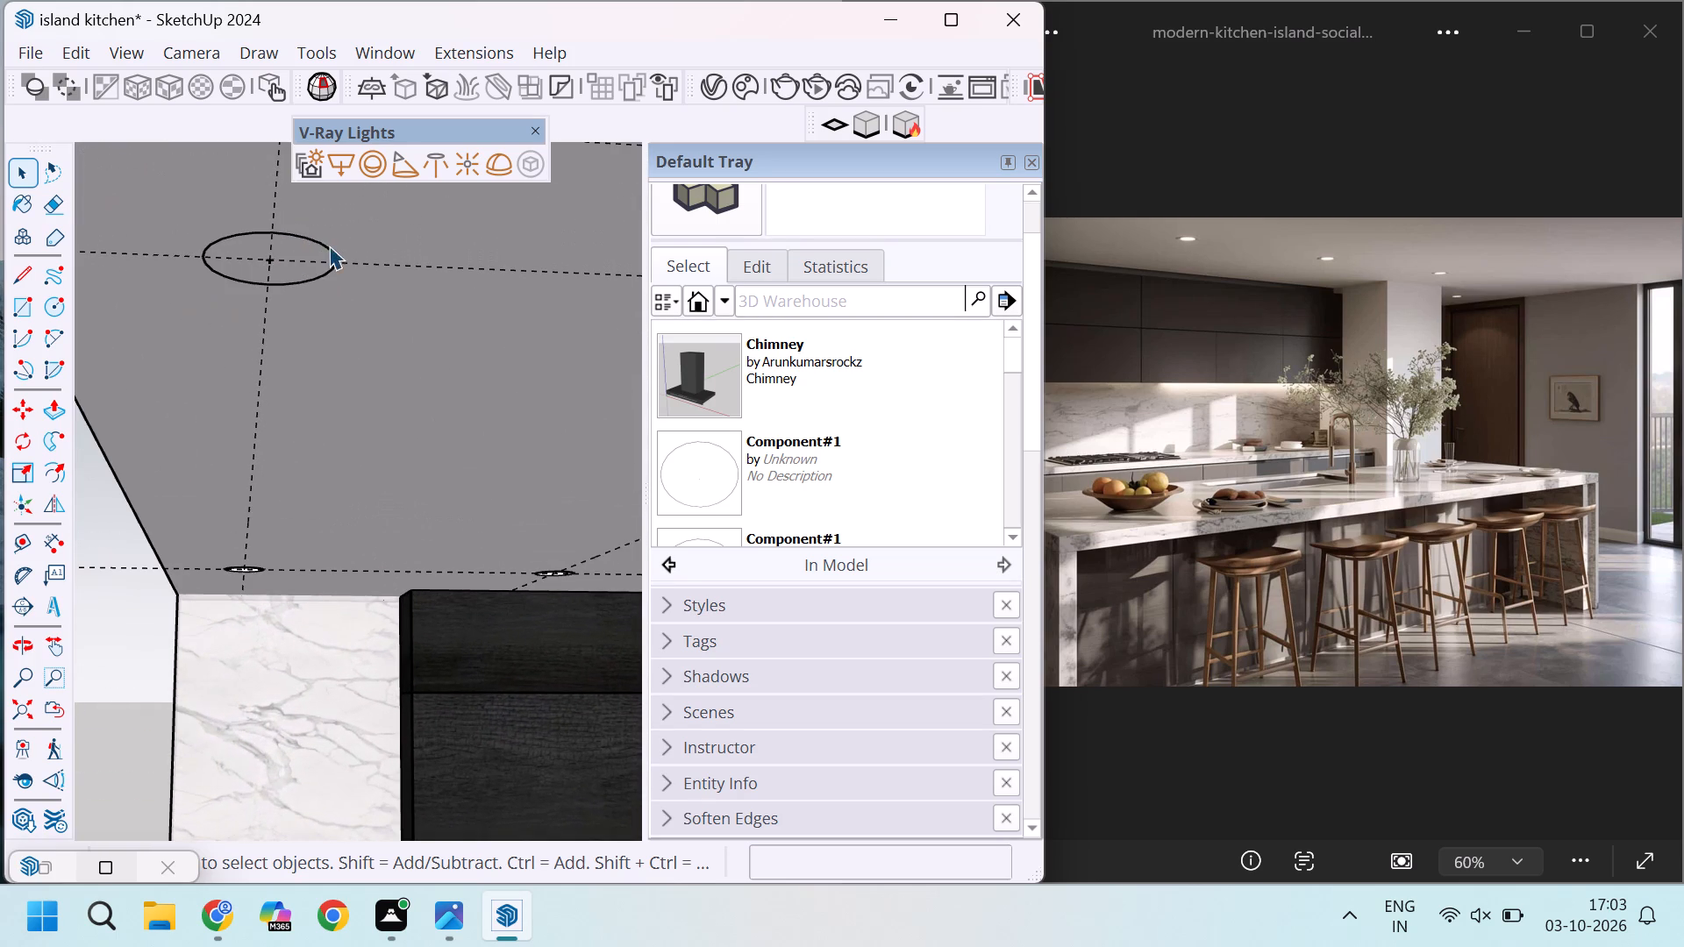
click(340, 246)
click(329, 249)
scroll(184, 274, down, 1)
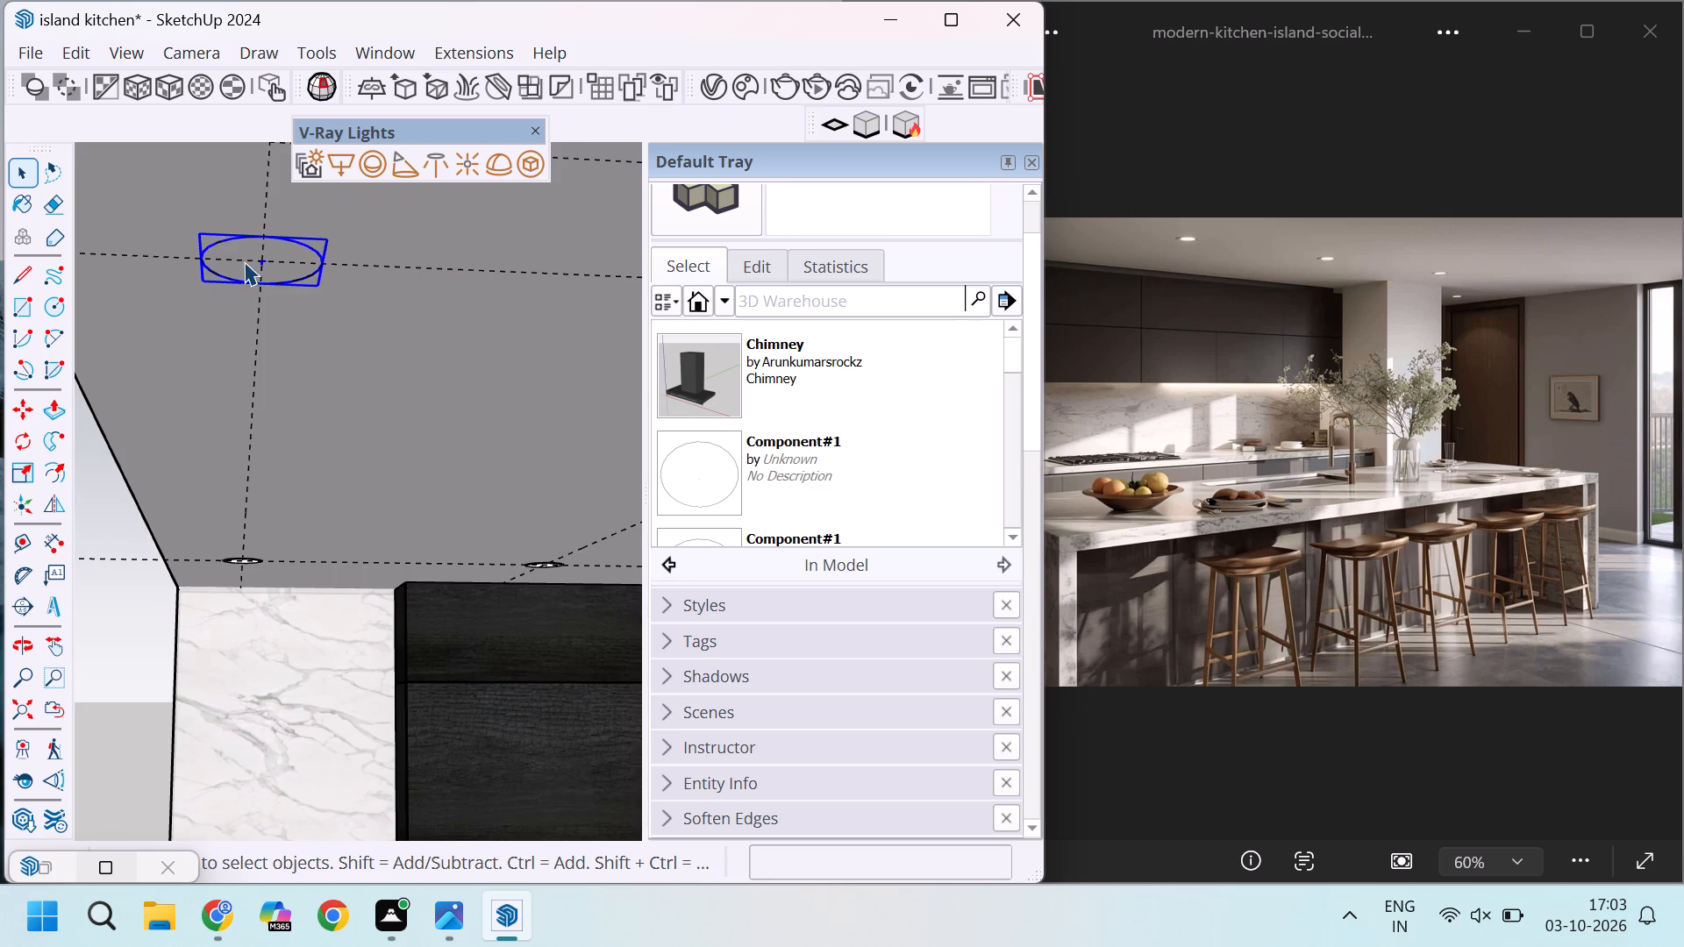
scroll(245, 260, up, 3)
scroll(245, 260, down, 5)
scroll(245, 258, up, 4)
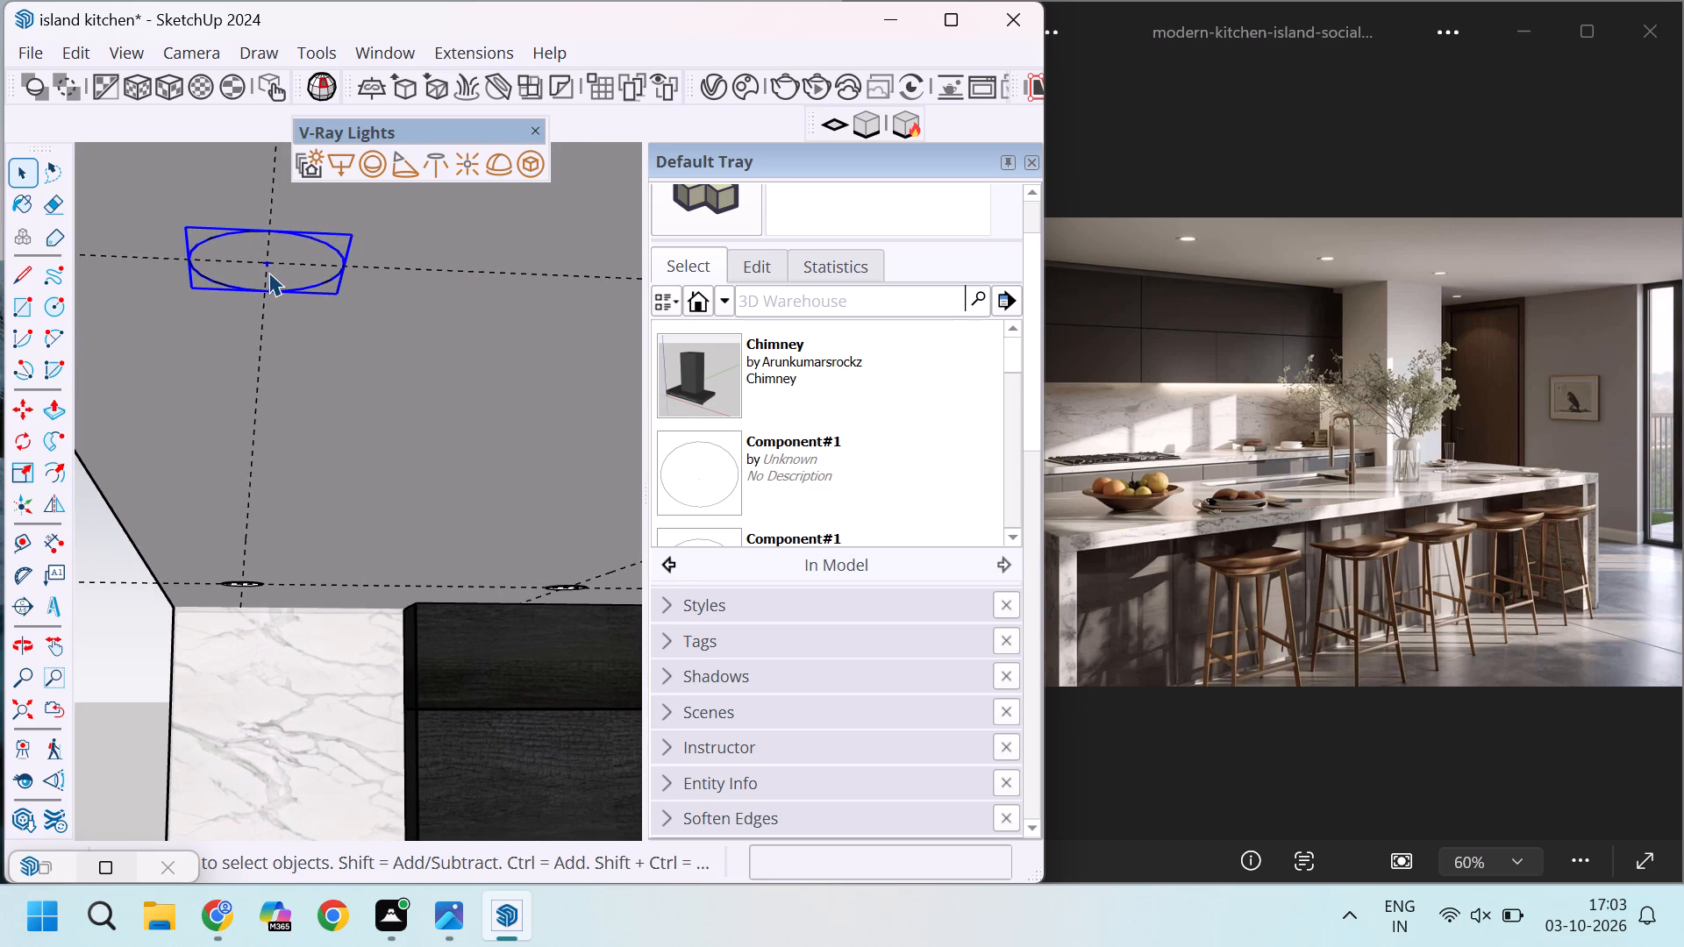
key(m)
click(269, 266)
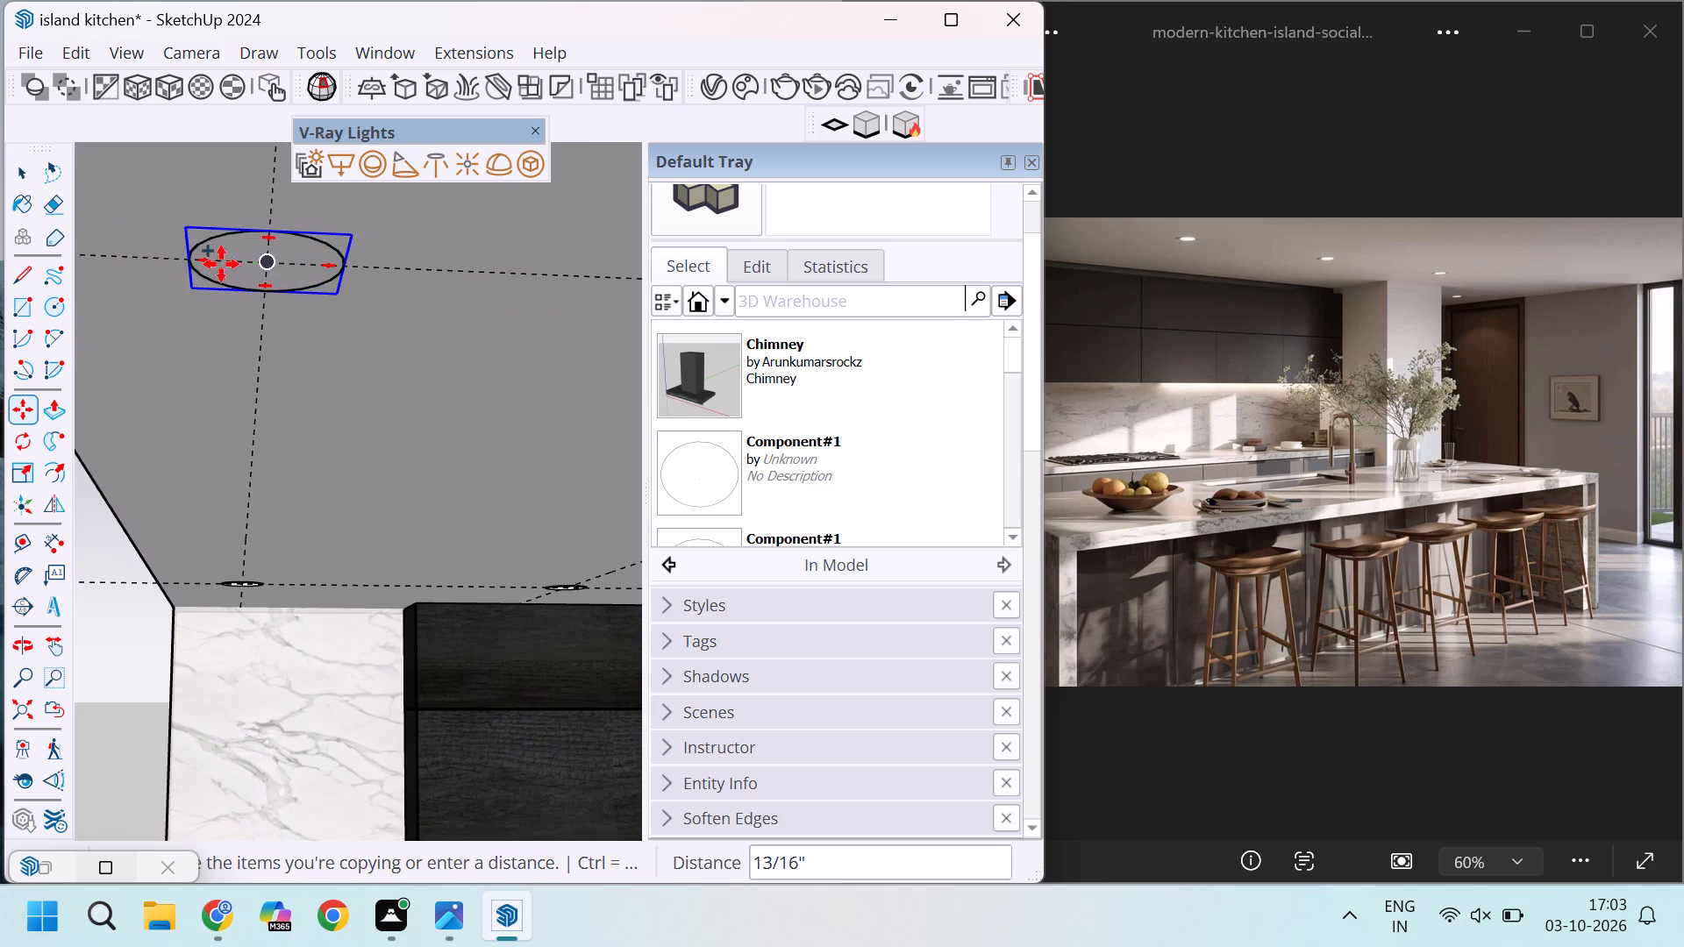
scroll(184, 261, down, 16)
scroll(436, 266, up, 11)
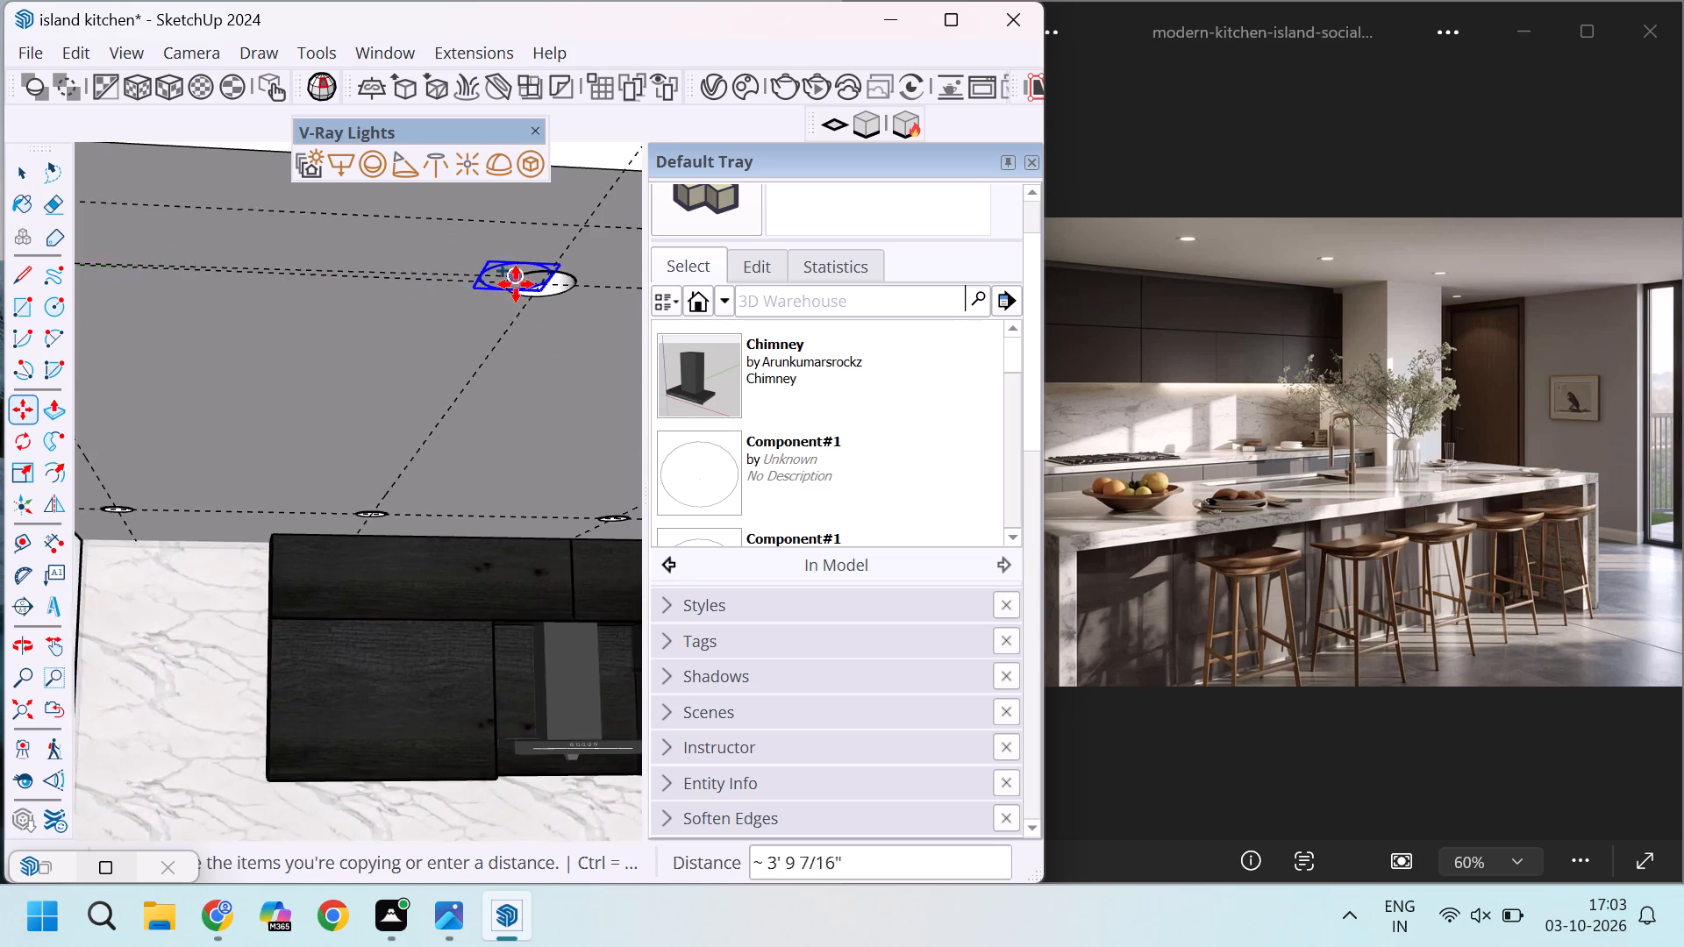
scroll(535, 295, up, 4)
click(577, 278)
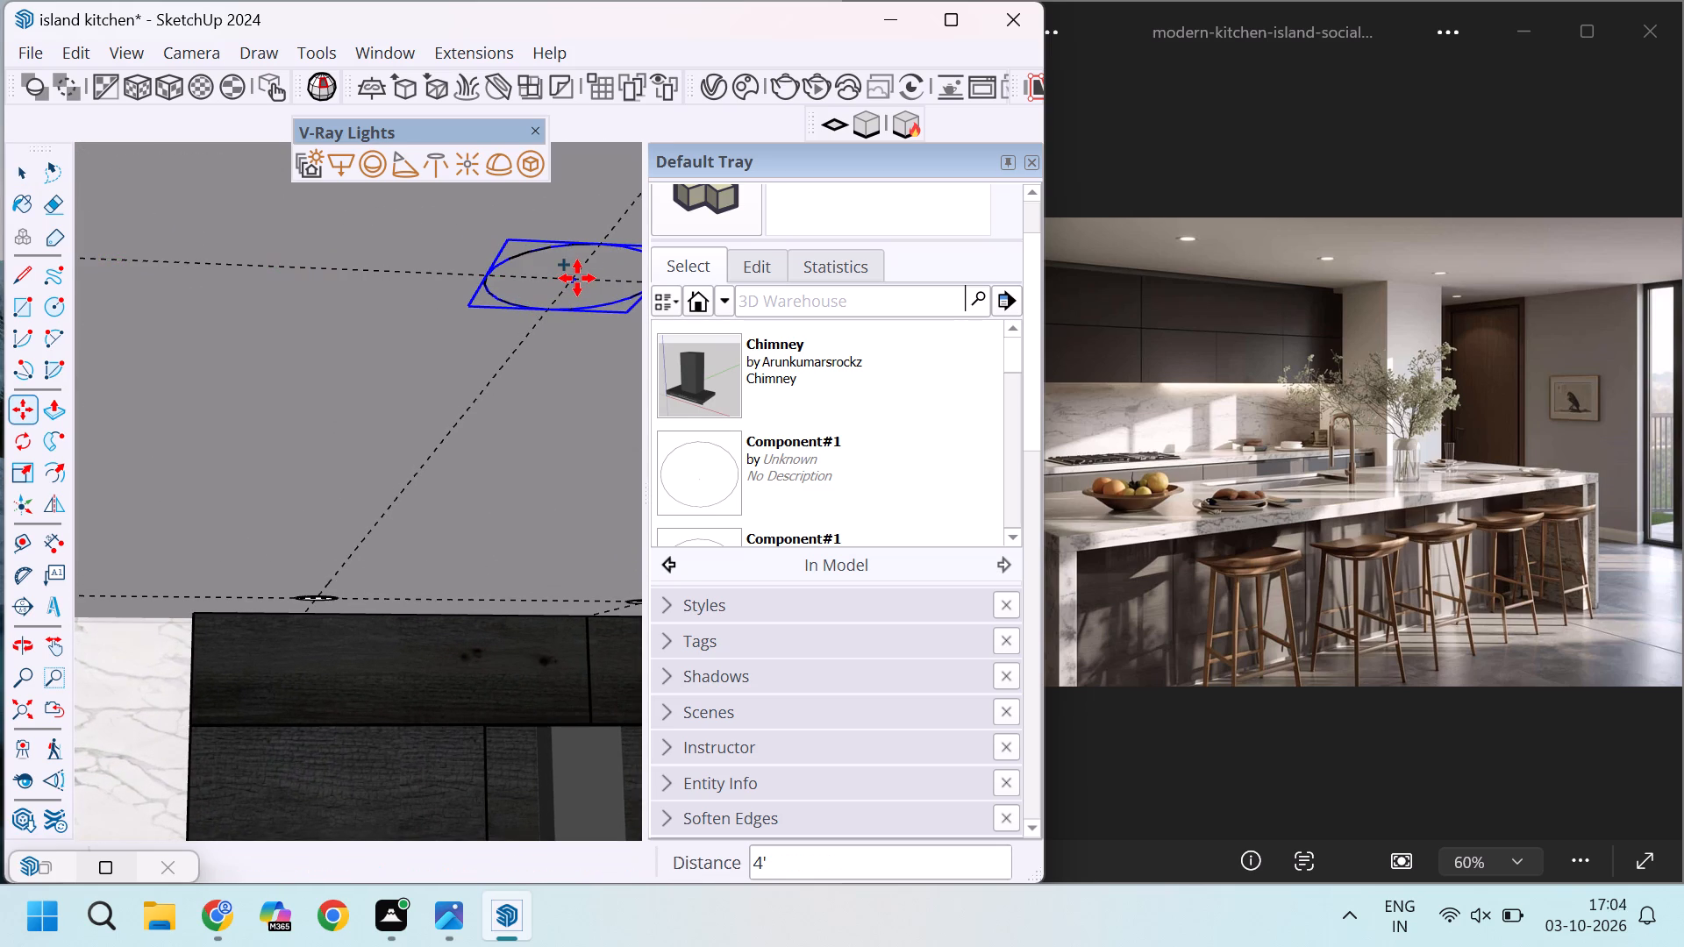
Copy the circle component 4' further along the outer row, from the second light's centre to the third.
click(577, 278)
scroll(402, 249, down, 20)
scroll(402, 249, down, 6)
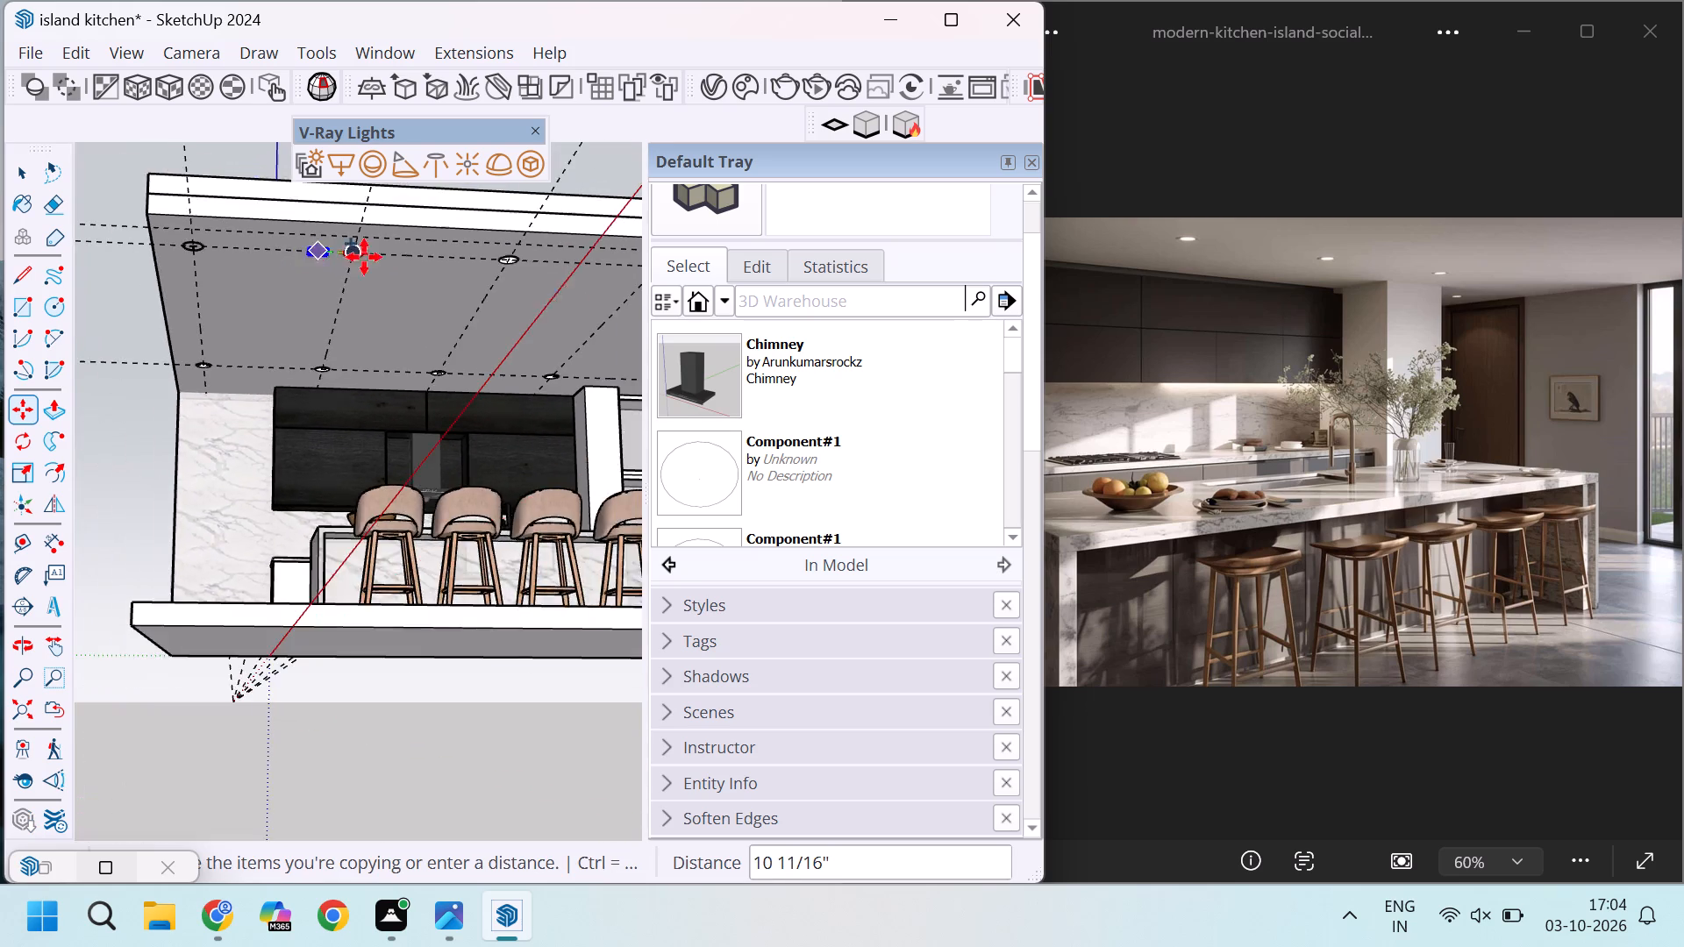
scroll(605, 310, up, 16)
click(401, 210)
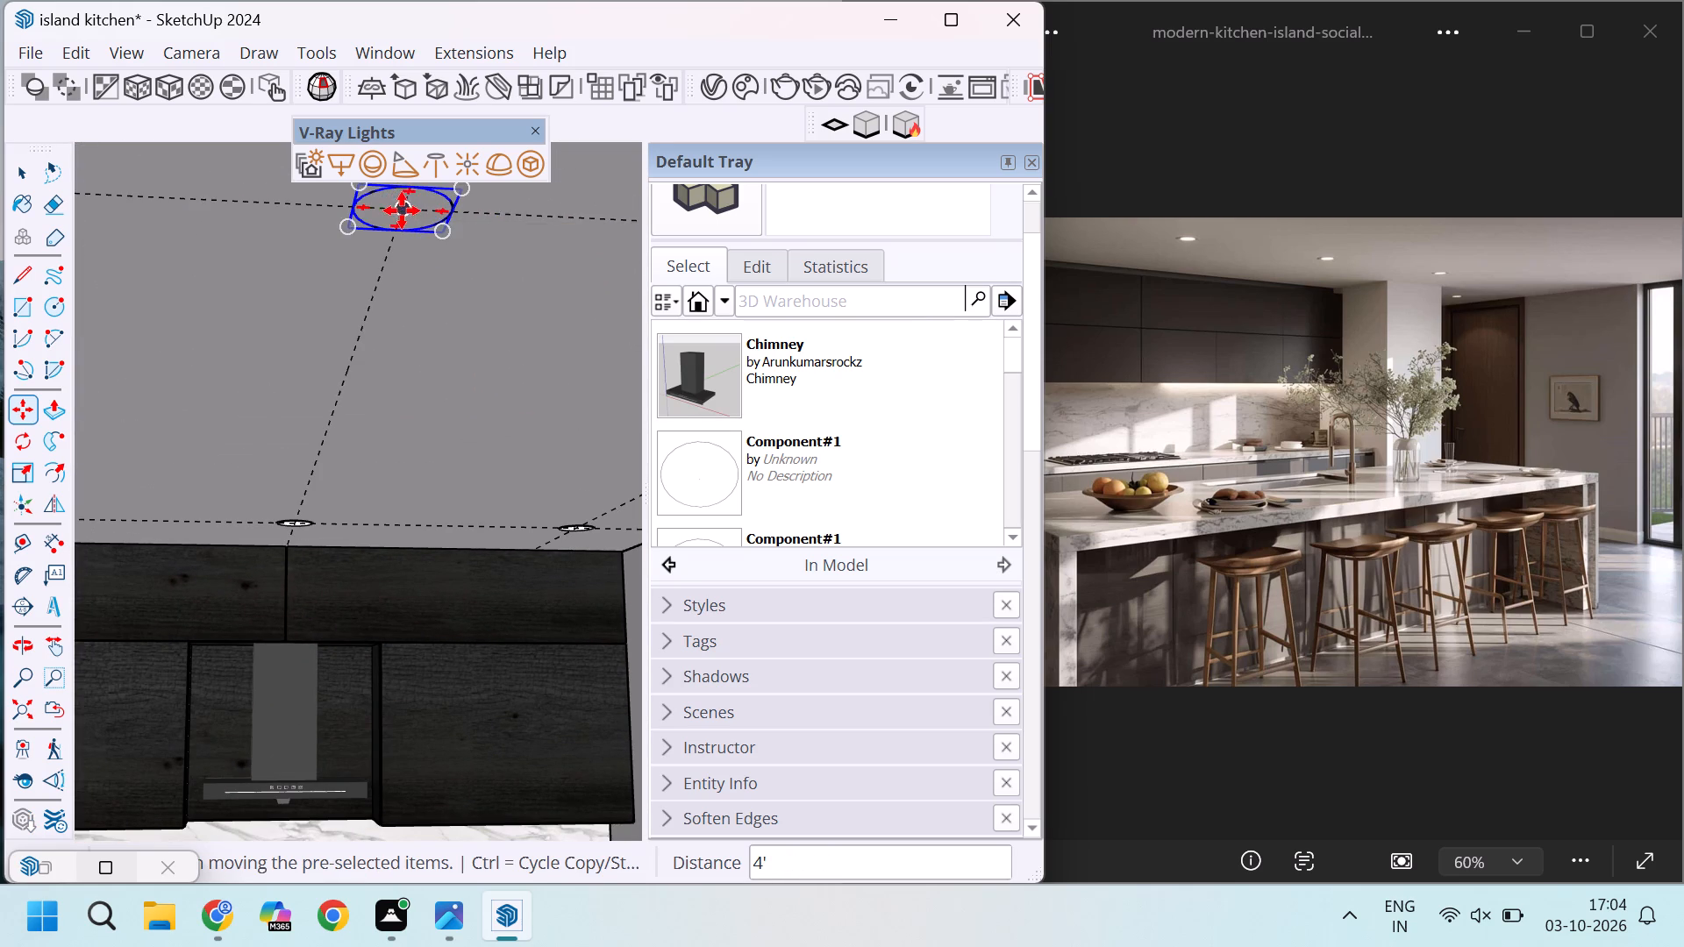
Copy the circle component 4' from the third outer-row light's centre to the centre of the fourth.
scroll(331, 249, down, 5)
scroll(373, 242, up, 10)
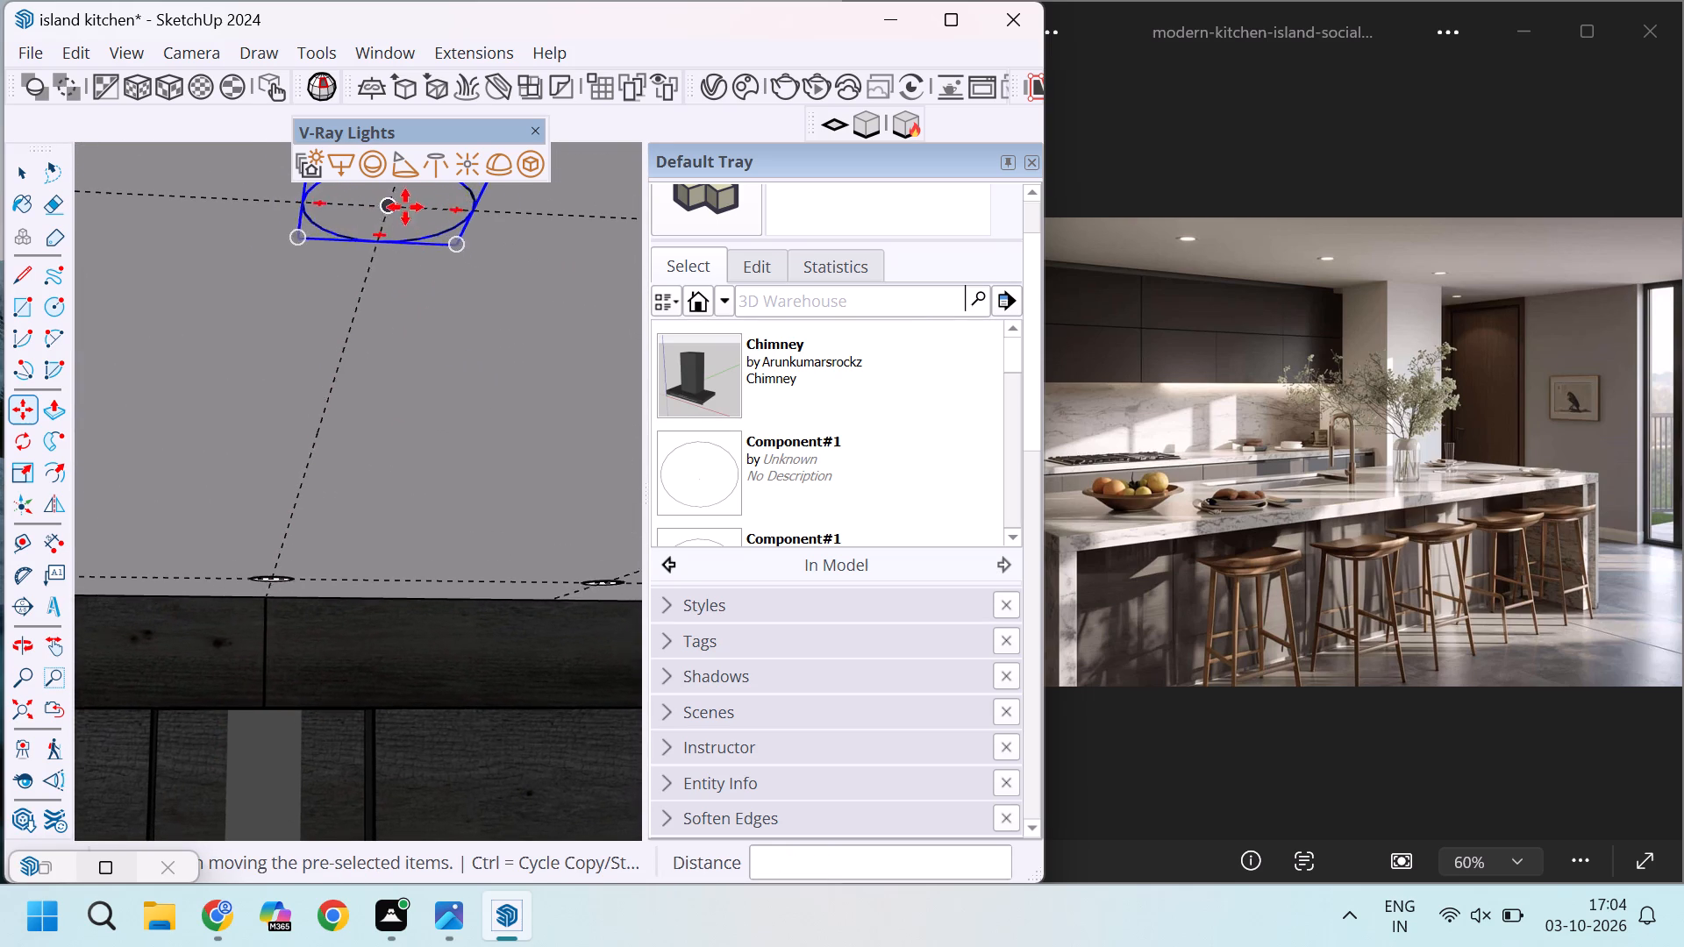
scroll(405, 207, up, 1)
click(384, 208)
scroll(182, 261, down, 6)
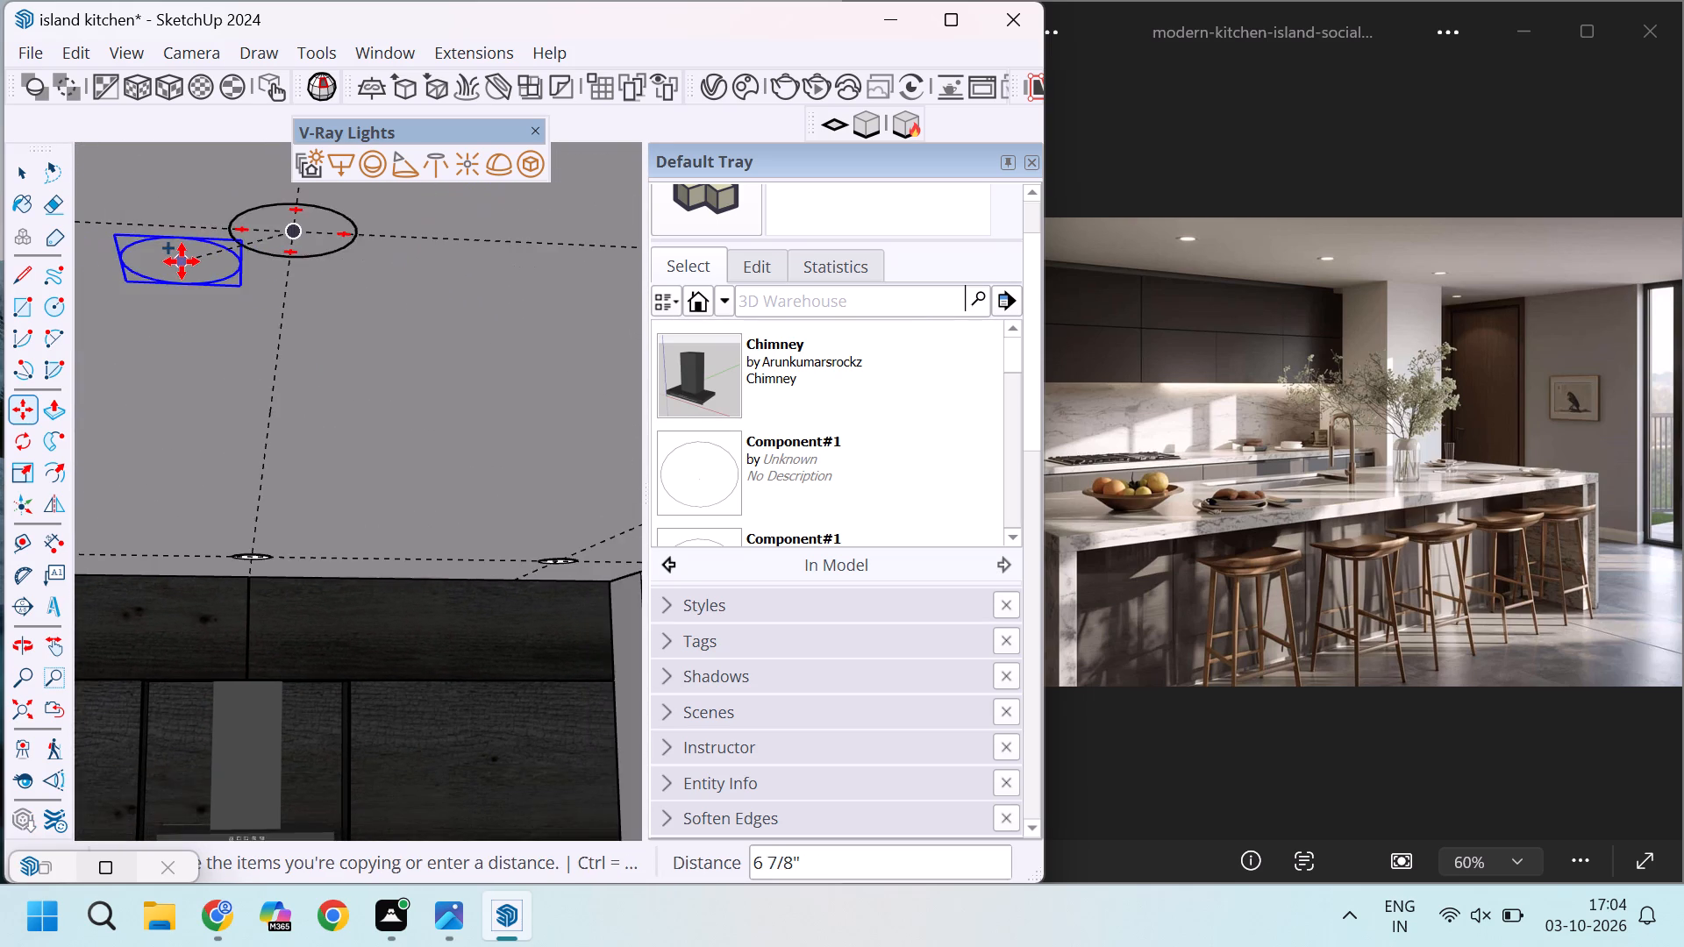
scroll(182, 261, down, 11)
scroll(439, 246, up, 5)
scroll(145, 245, down, 5)
scroll(403, 249, up, 2)
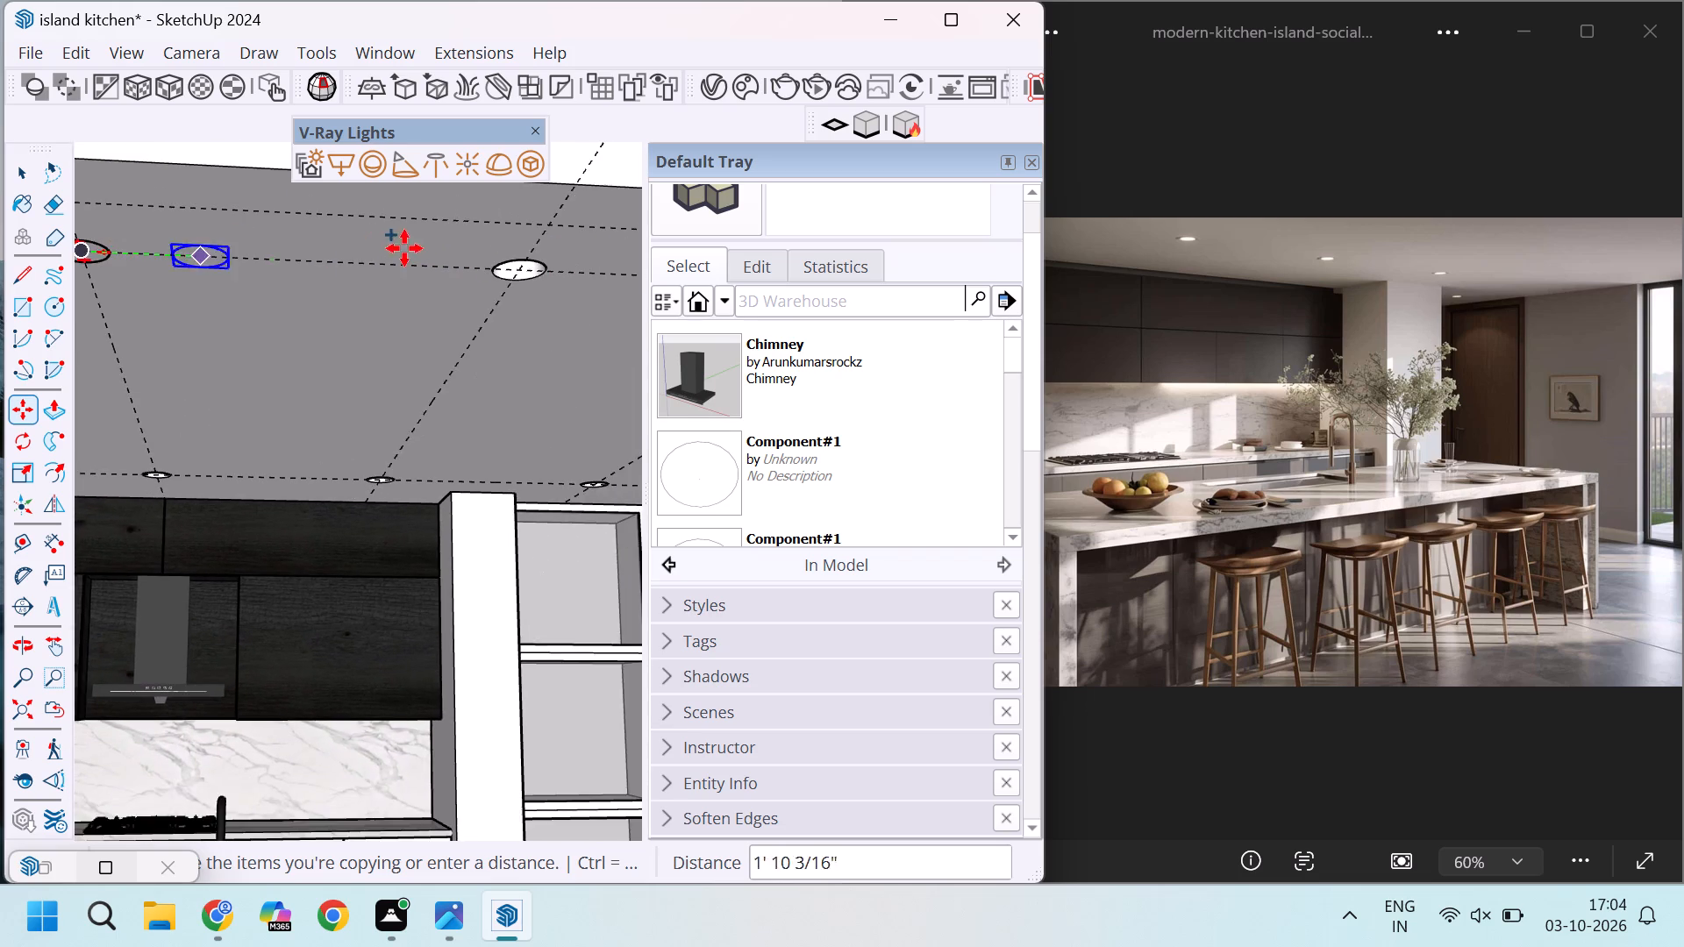
scroll(404, 248, up, 9)
scroll(156, 260, down, 5)
scroll(393, 271, up, 6)
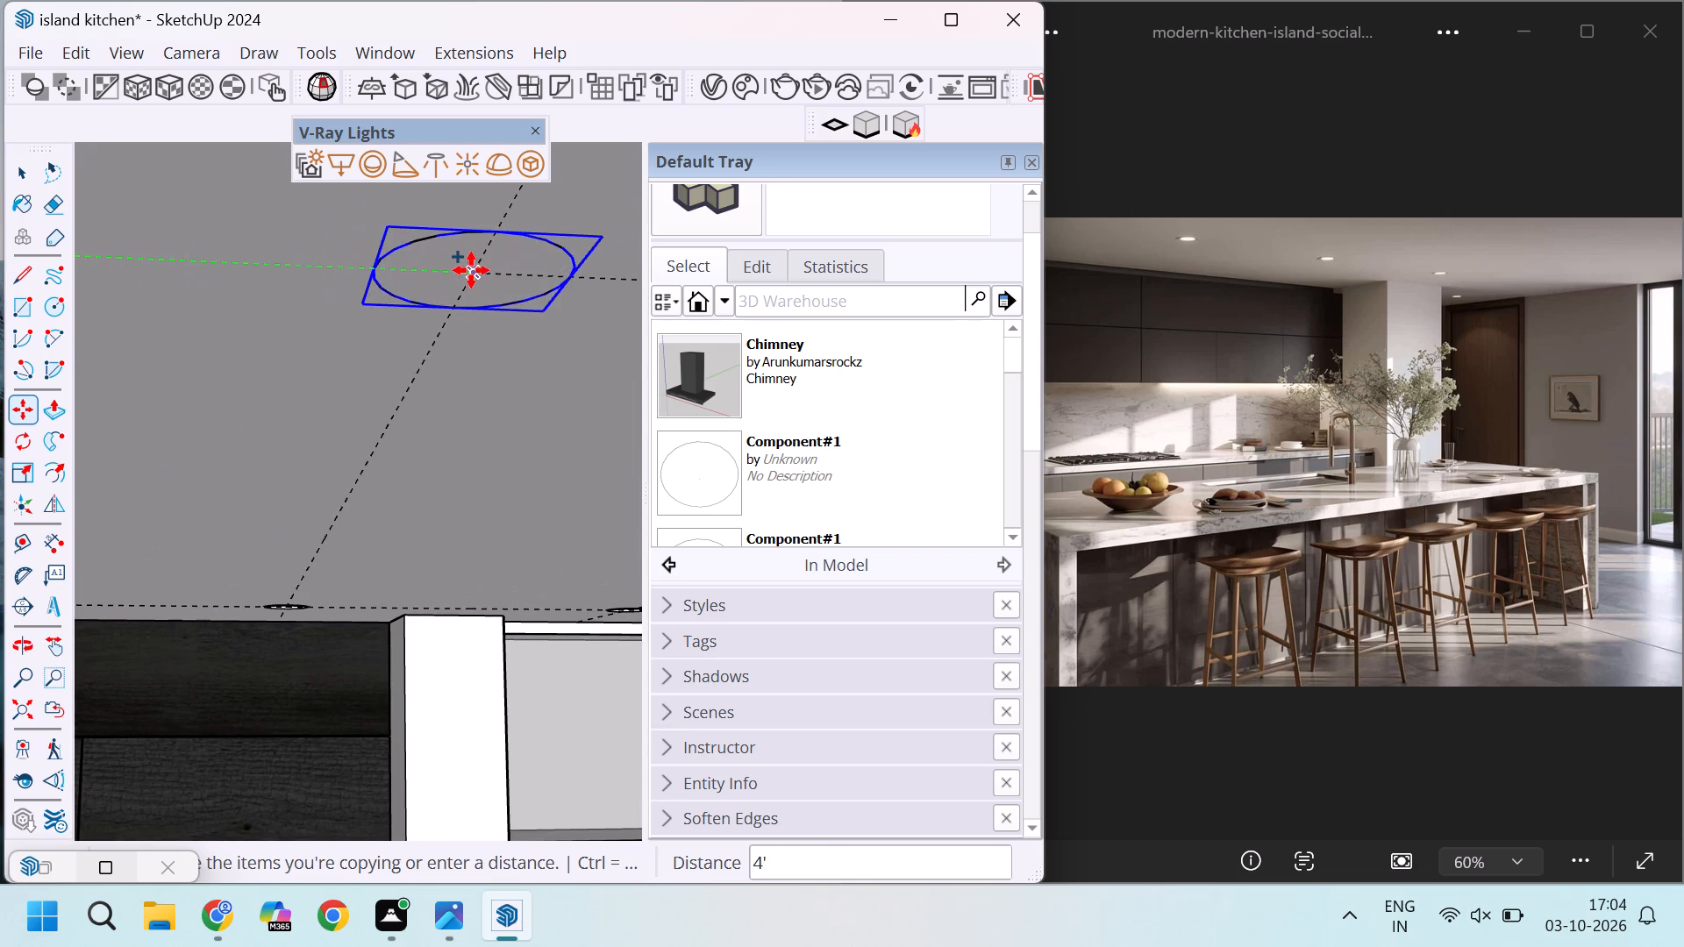
click(471, 270)
Copy the circle component 4' from the fourth outer-row light's centre to the last light, nearest the artwork wall.
drag(468, 279, 459, 278)
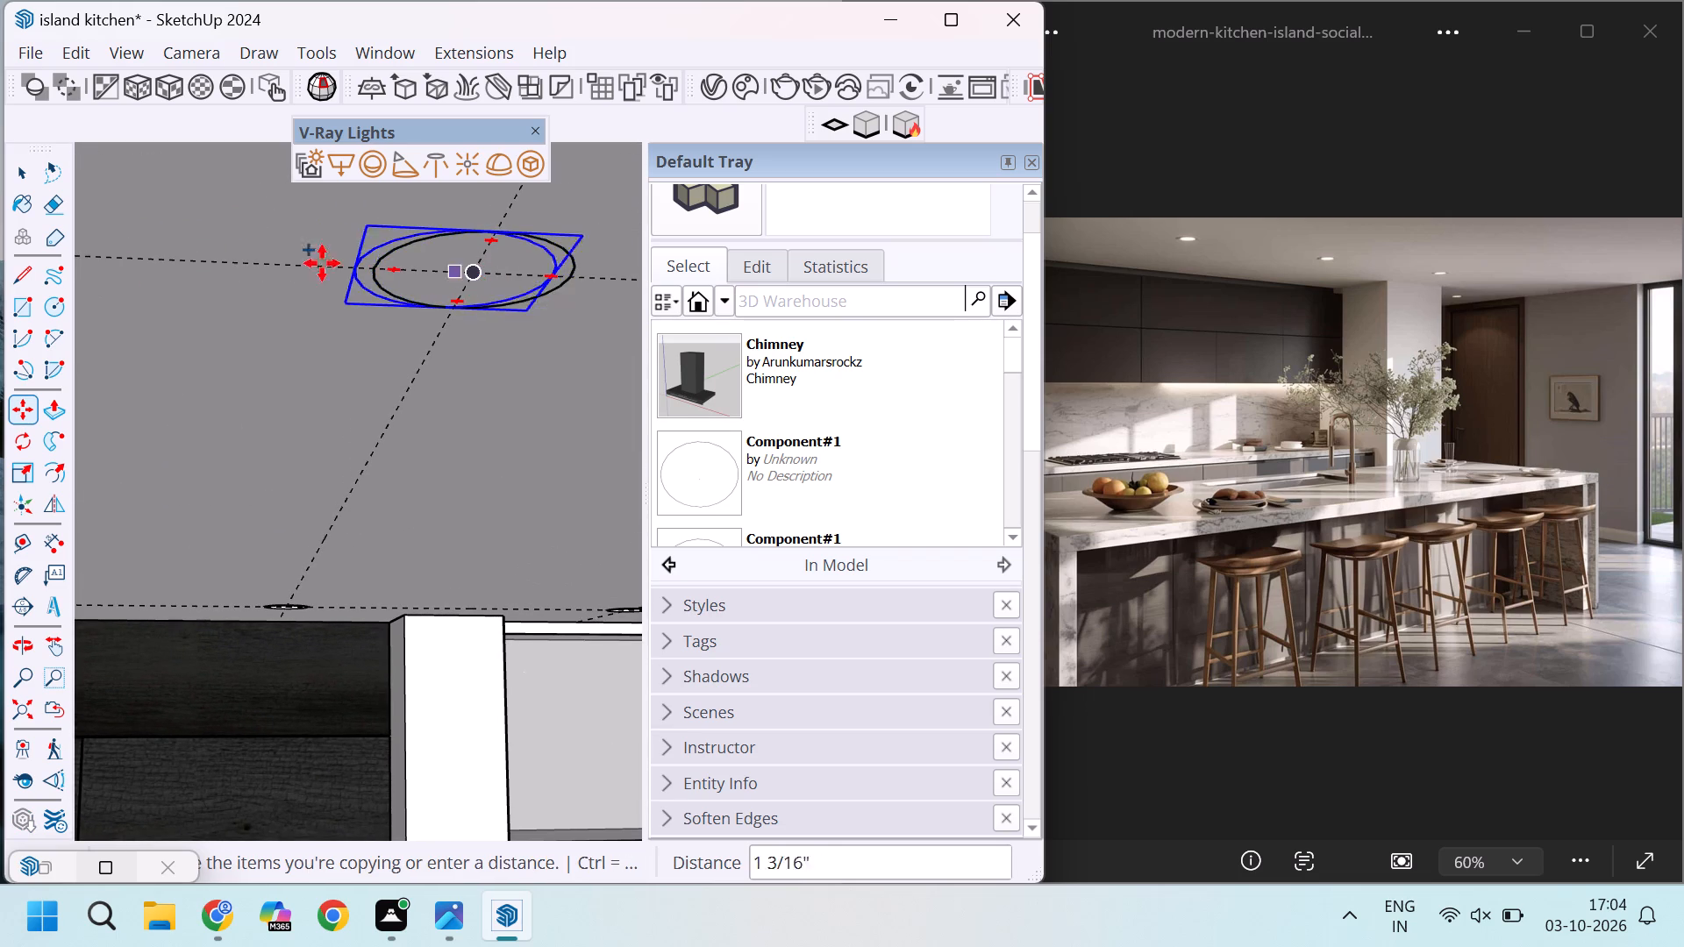
scroll(95, 232, down, 20)
scroll(95, 232, down, 7)
scroll(534, 279, up, 8)
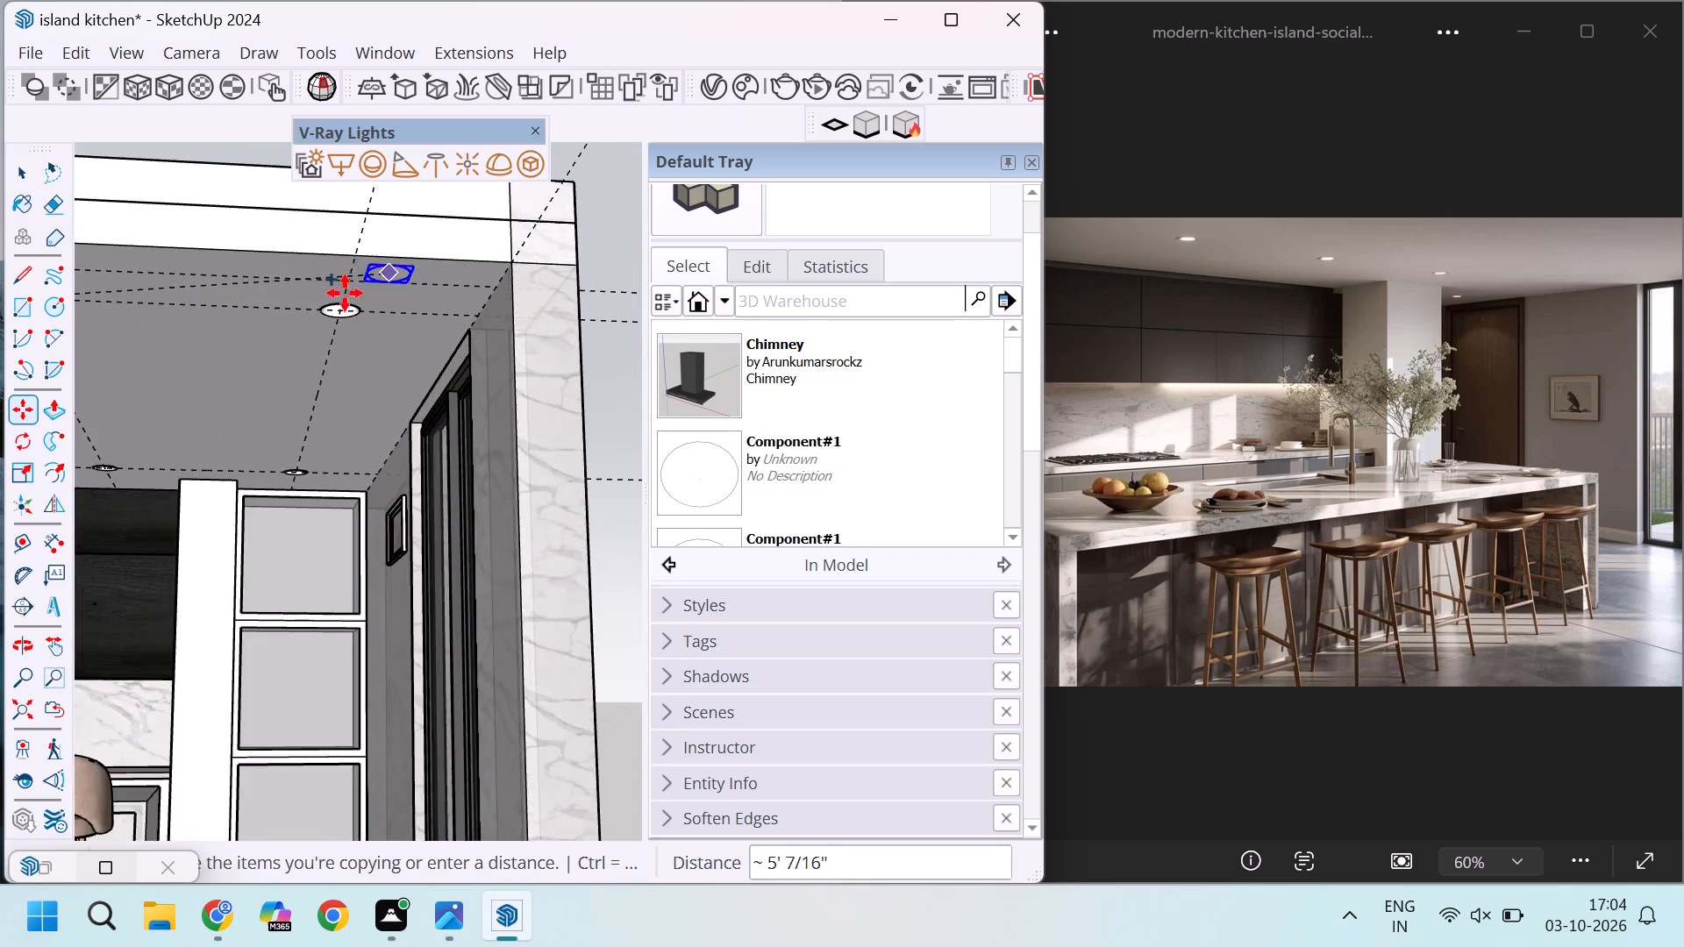
scroll(345, 293, up, 14)
click(328, 315)
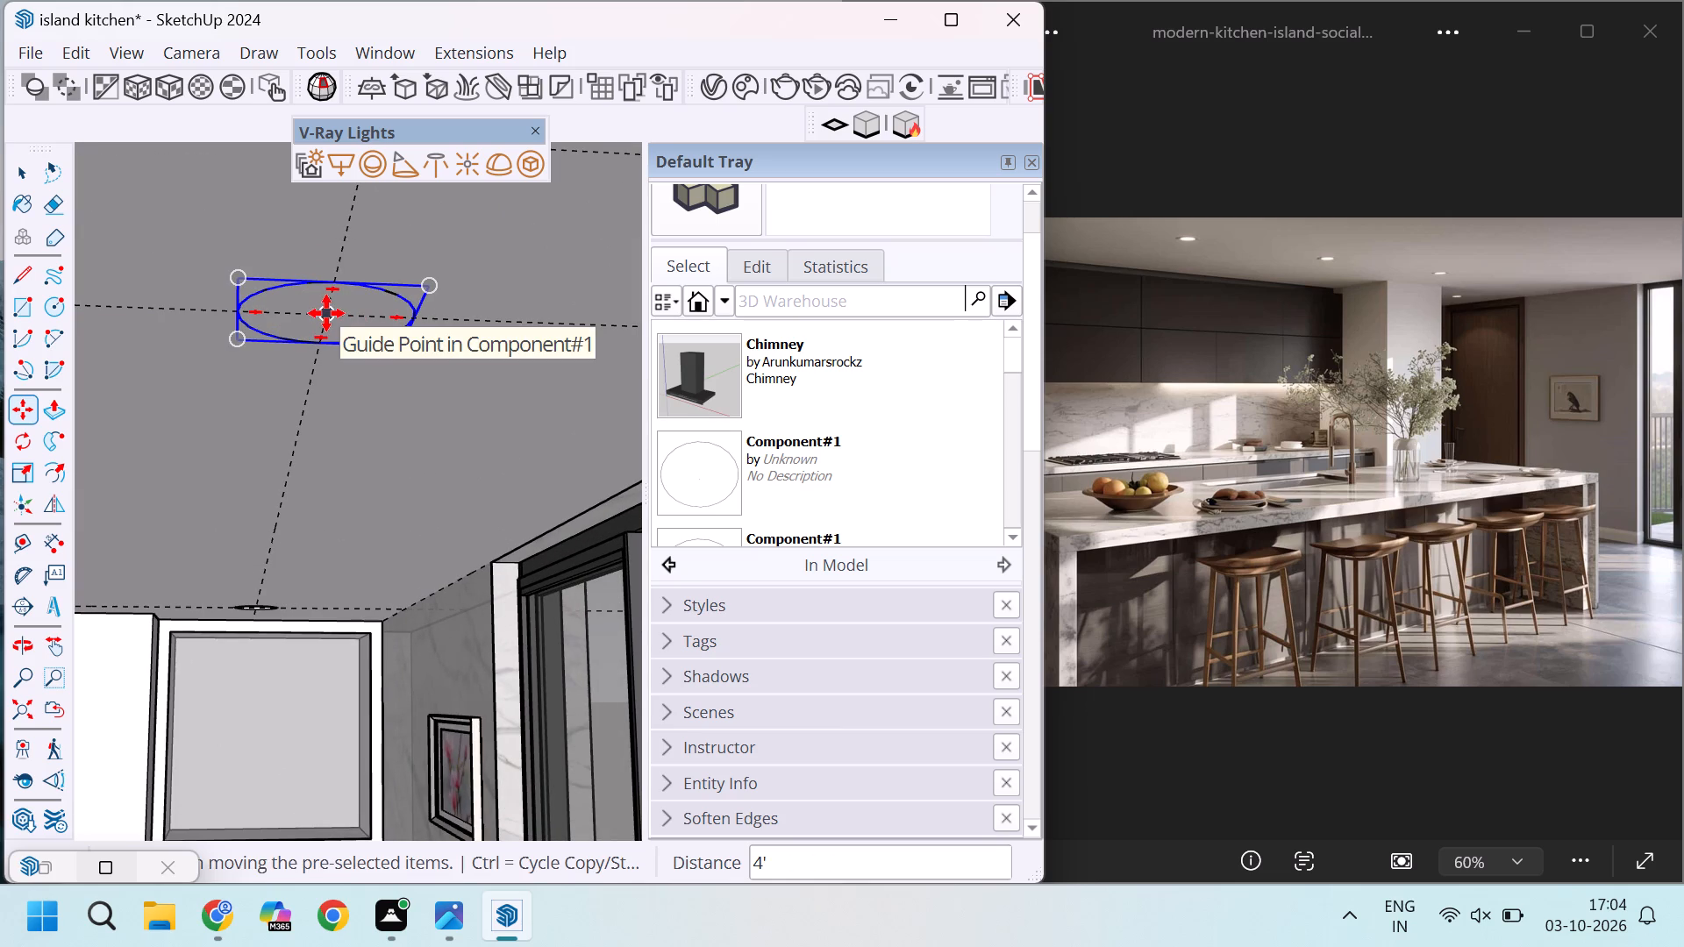
Copy the circle component 10' from the last outer-row light across the ceiling to the cabinet-side light nearest the artwork wall.
click(326, 313)
scroll(320, 347, down, 7)
scroll(249, 471, up, 12)
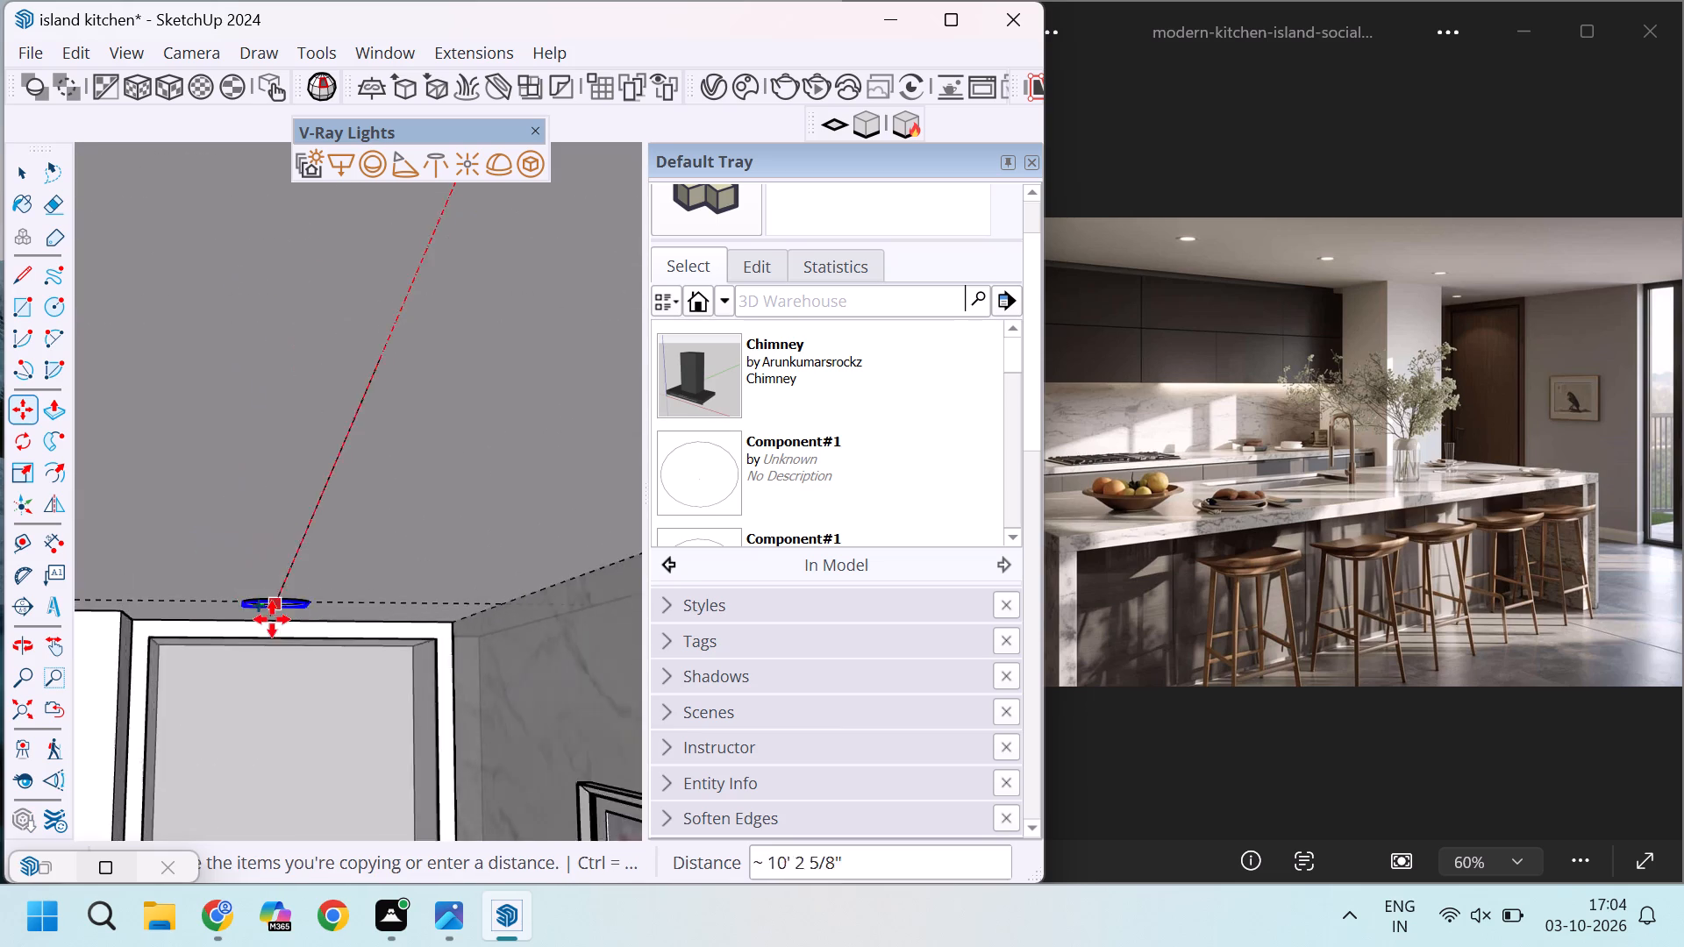
scroll(272, 619, up, 12)
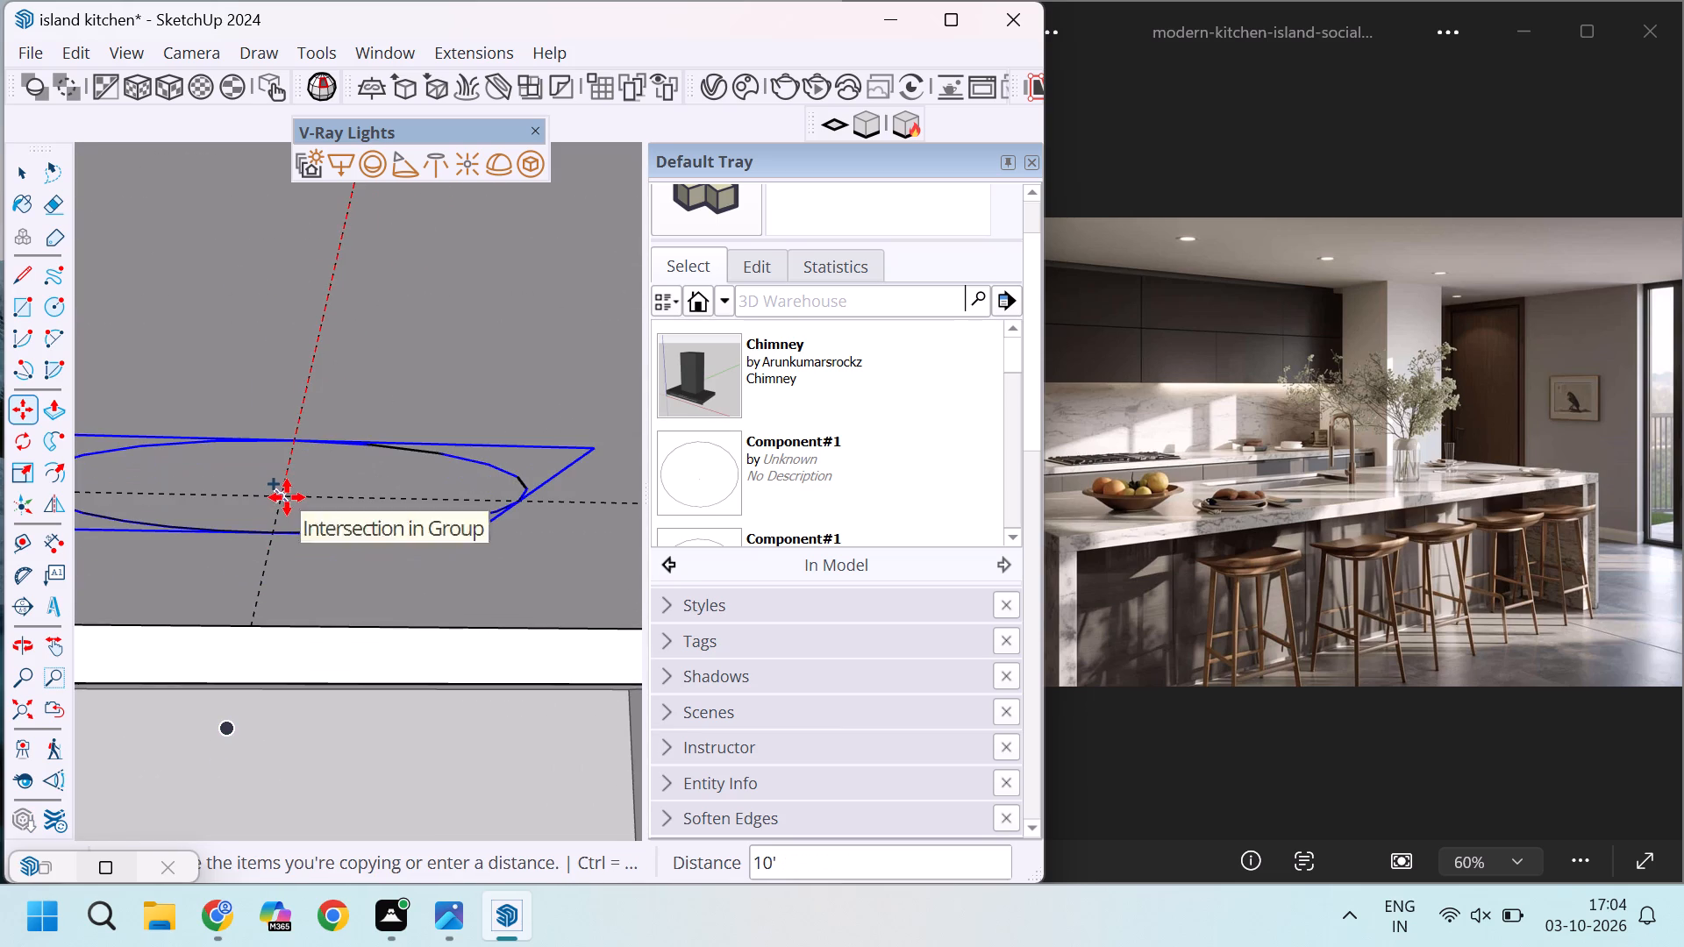
click(287, 497)
Copy the circle component 4' along the cabinet-side row, from the light nearest the artwork wall to the second light's centre.
click(287, 497)
scroll(320, 370, down, 17)
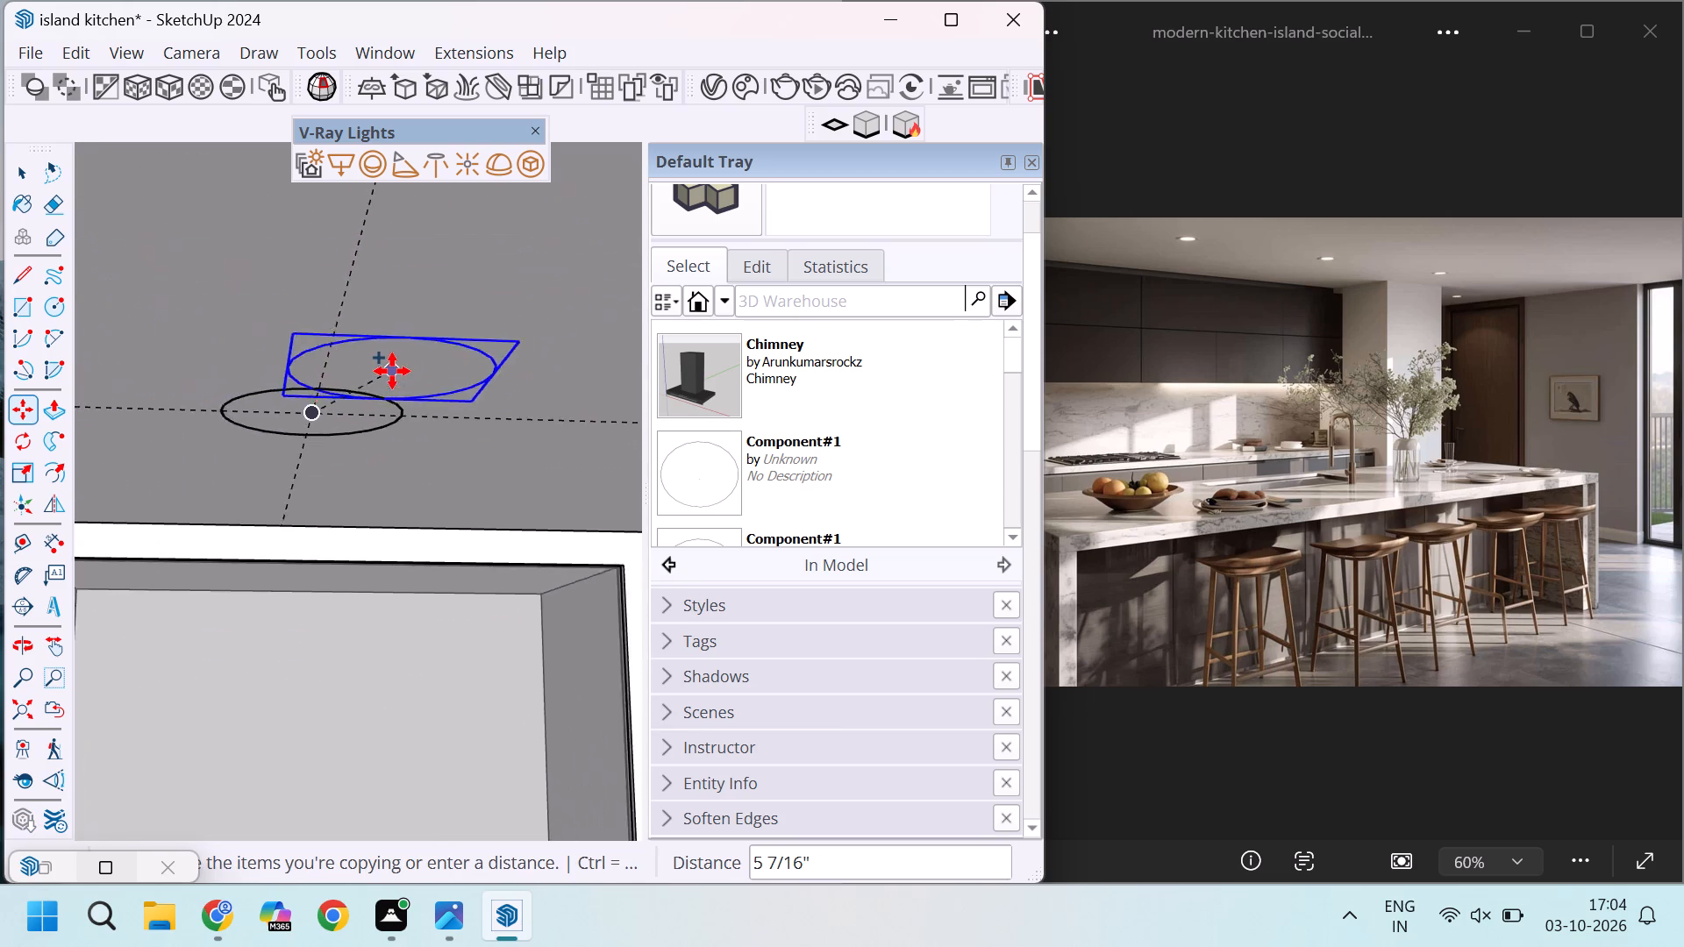
scroll(392, 371, down, 20)
scroll(392, 371, down, 6)
scroll(120, 371, up, 6)
scroll(310, 380, up, 4)
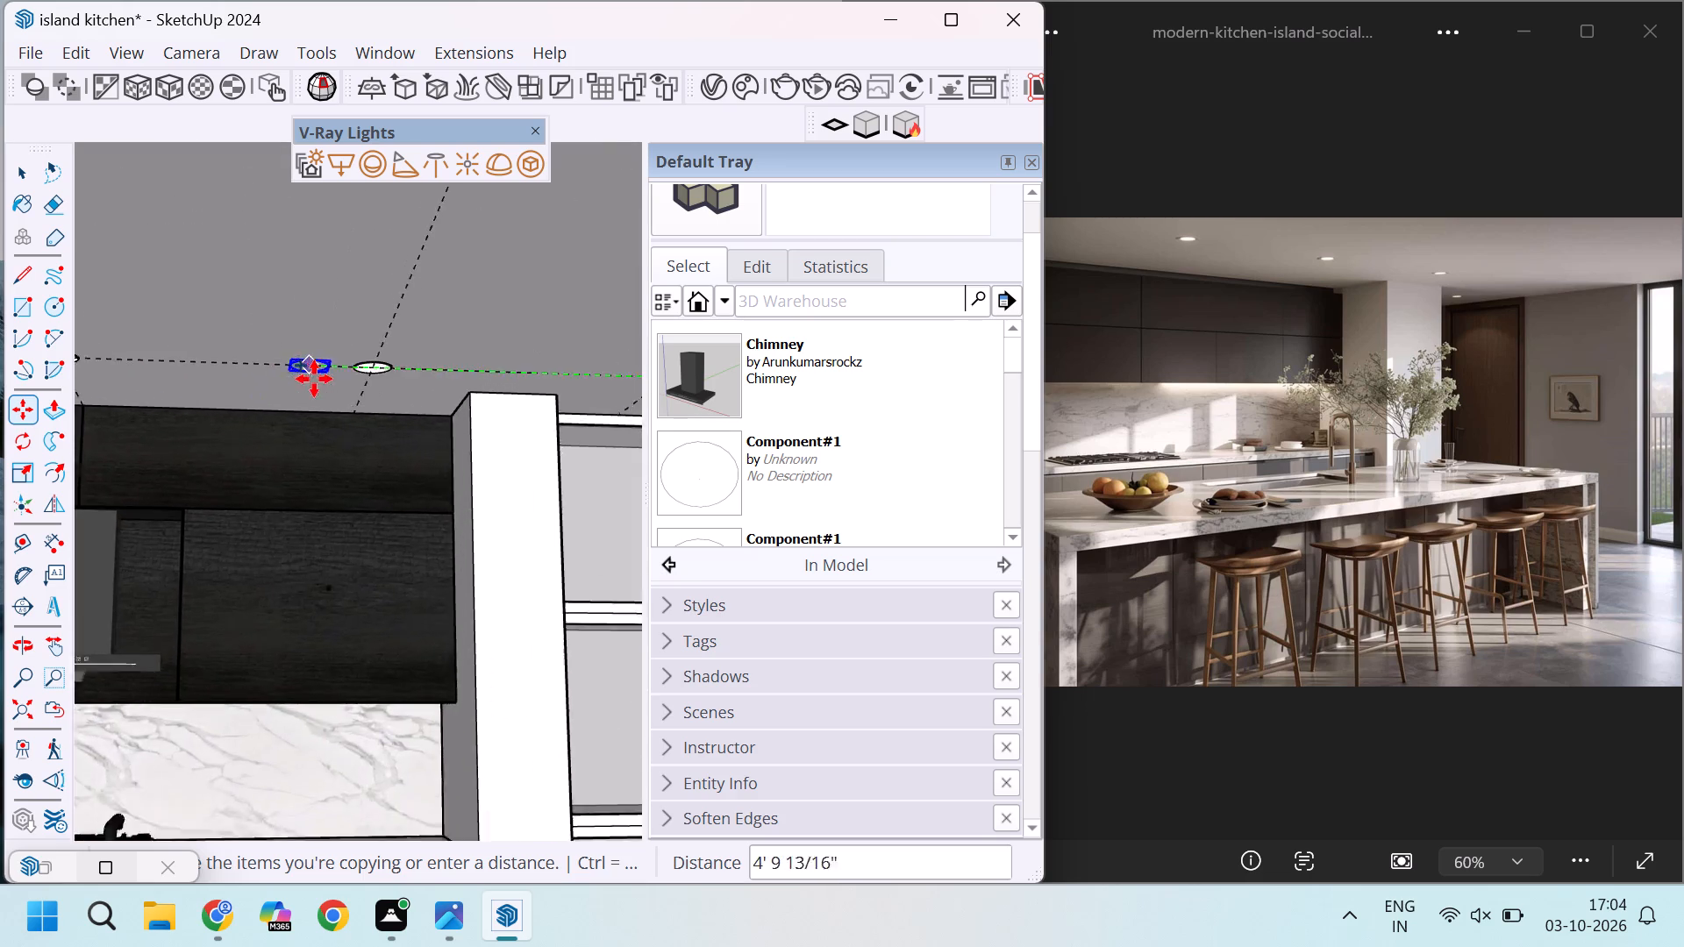
scroll(314, 379, up, 19)
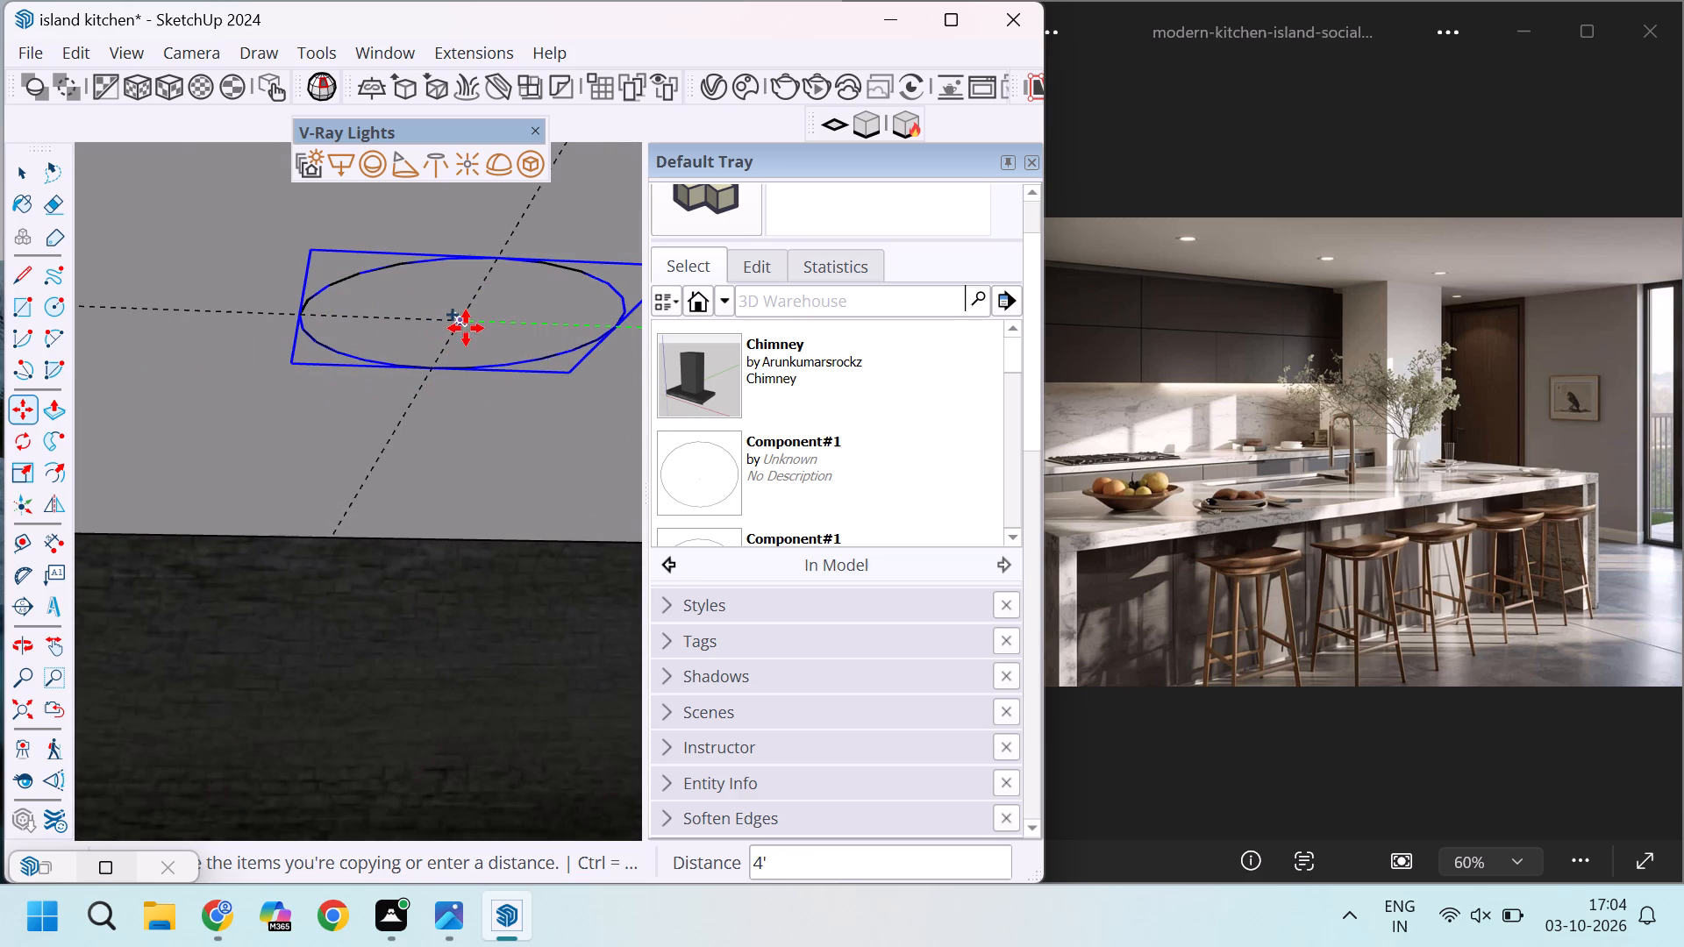
click(466, 328)
Copy the circle component 4' further along the cabinet-side row, from the second light's centre to the third.
click(466, 328)
scroll(425, 250, down, 11)
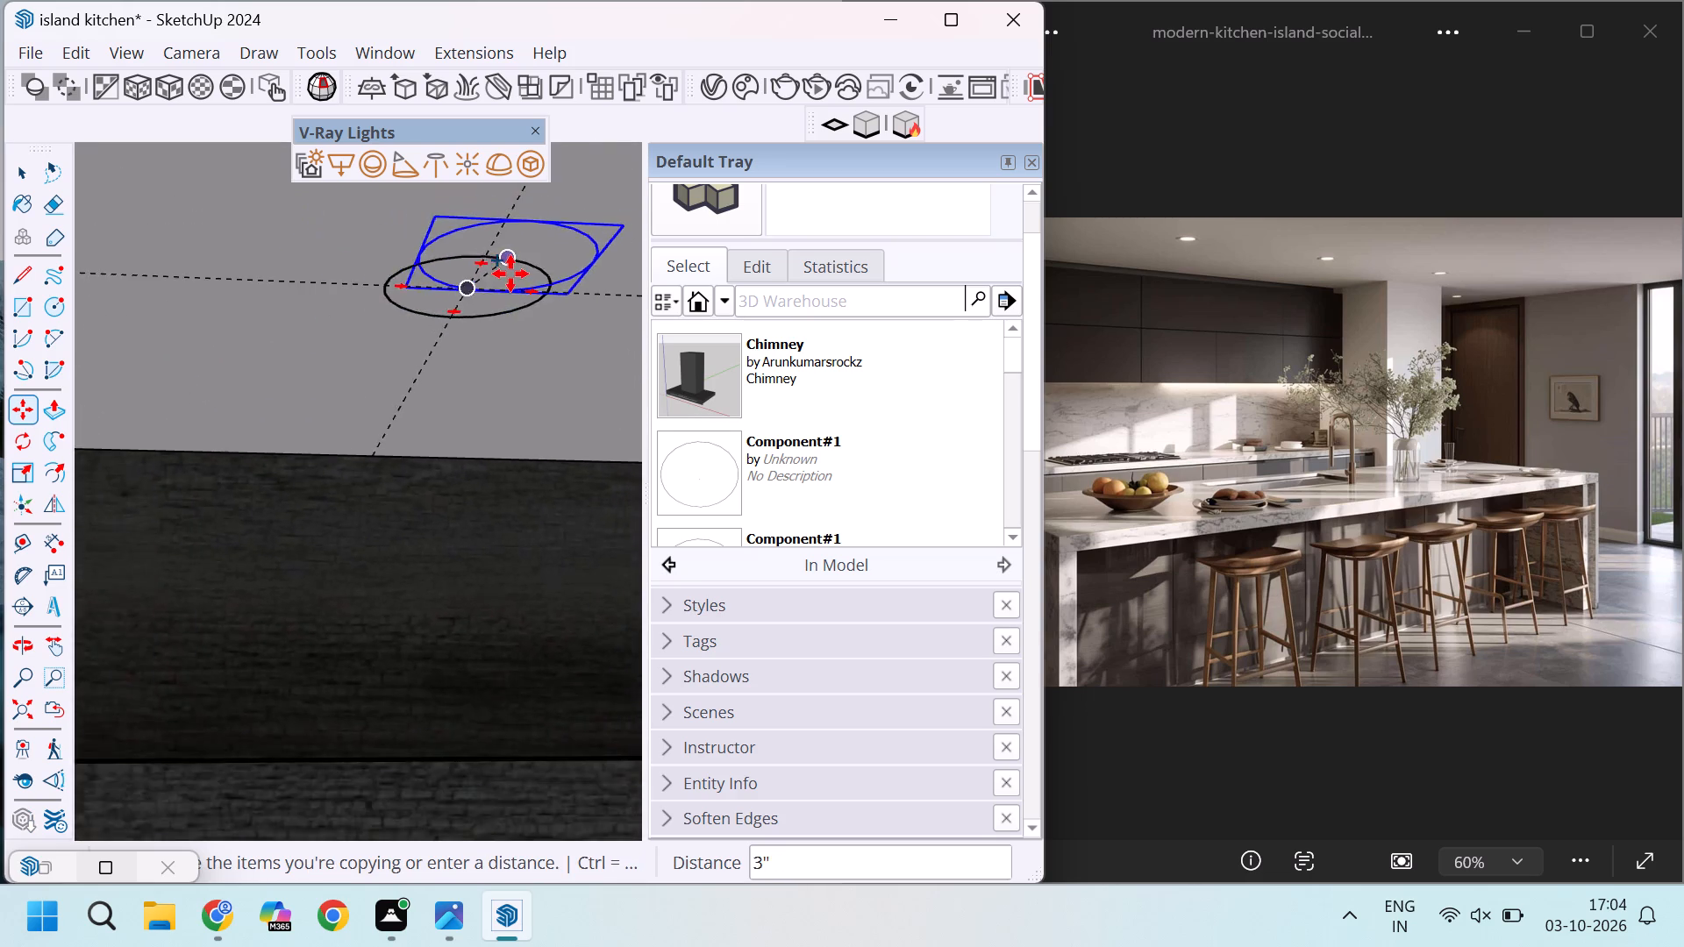
scroll(510, 274, down, 20)
scroll(510, 274, down, 4)
scroll(311, 260, up, 9)
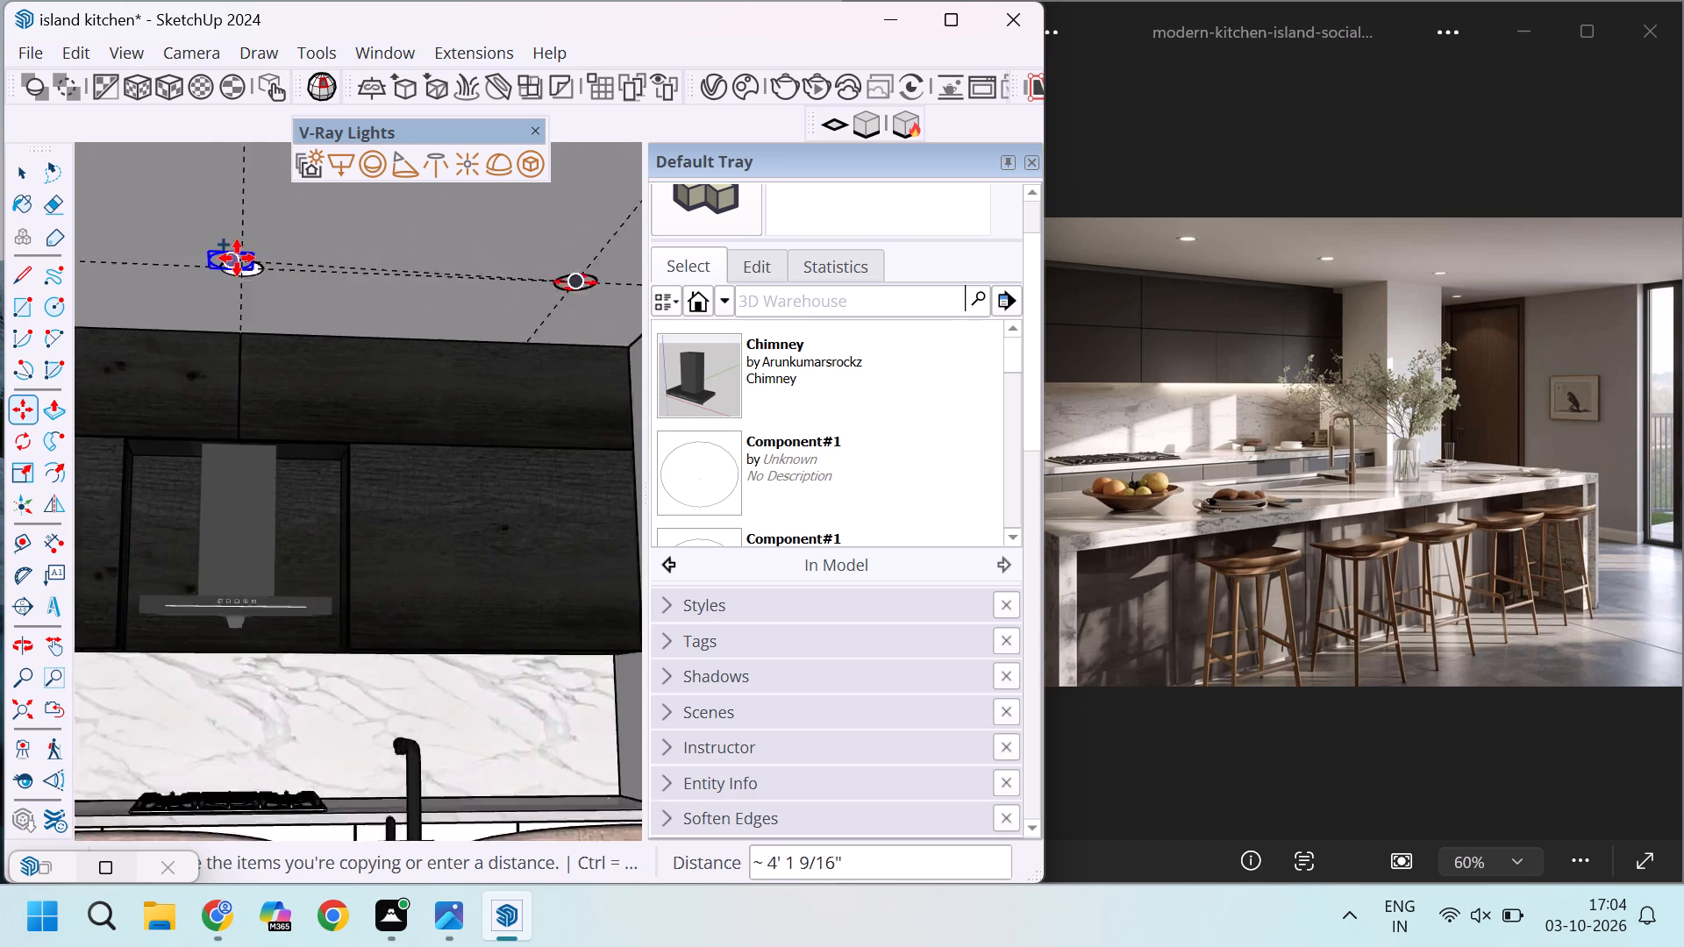
scroll(237, 258, up, 15)
click(260, 328)
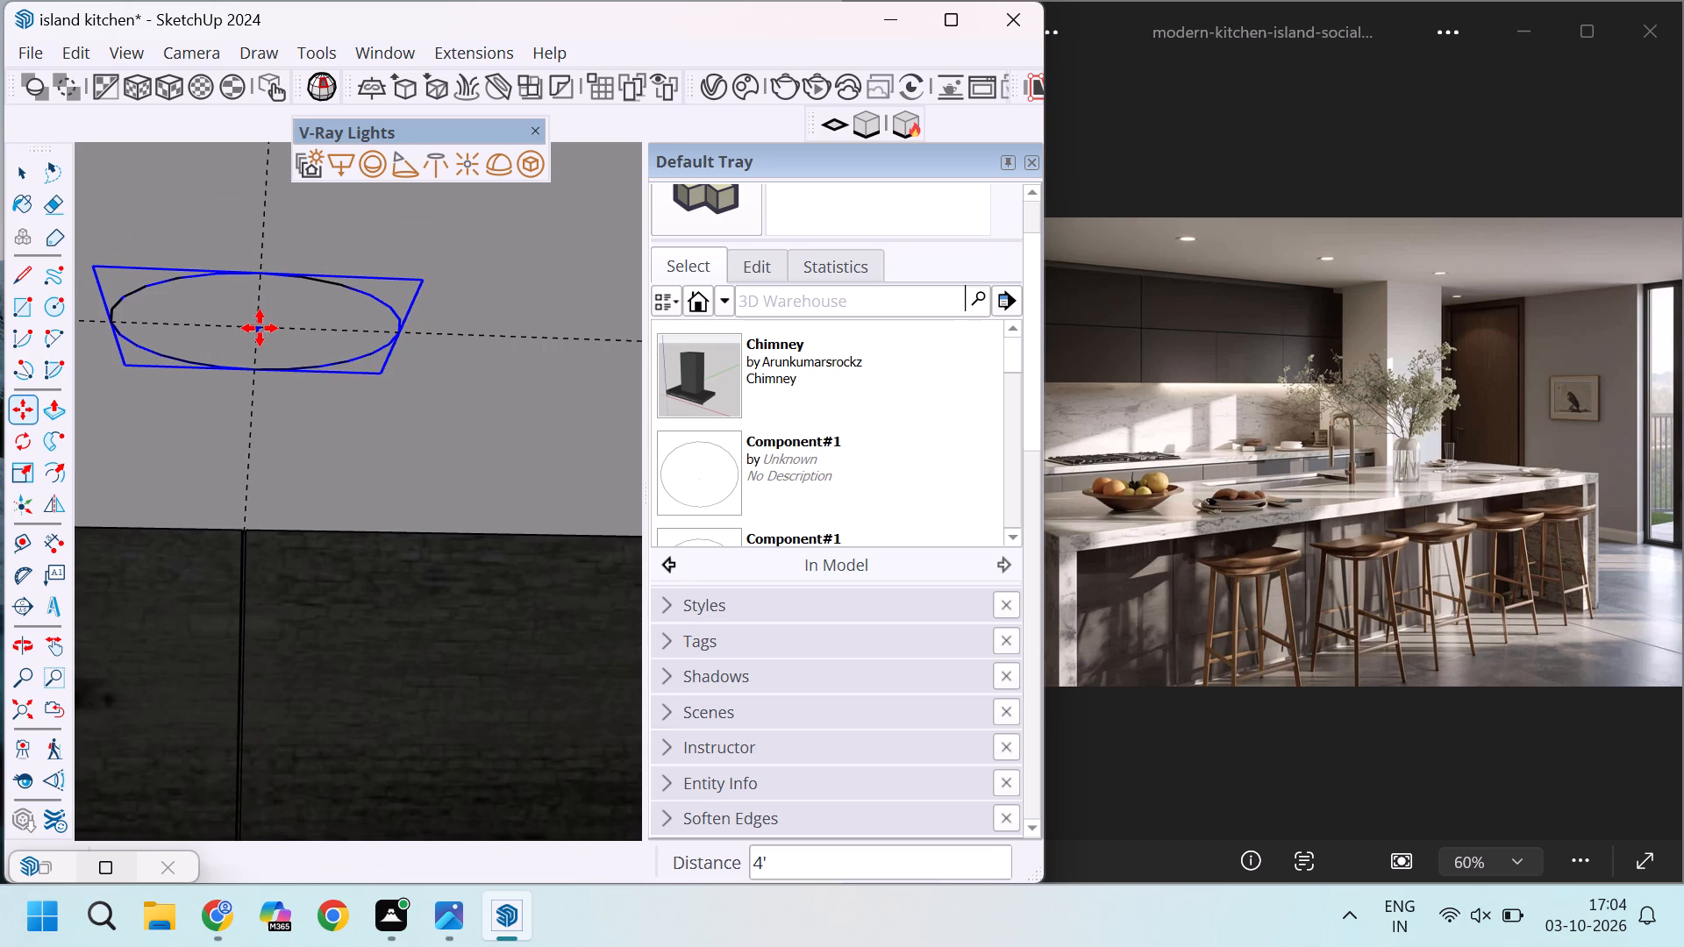
Copy the circle component 4' from the third cabinet-side light's centre to the centre of the fourth.
click(260, 328)
scroll(396, 349, down, 20)
scroll(396, 349, down, 6)
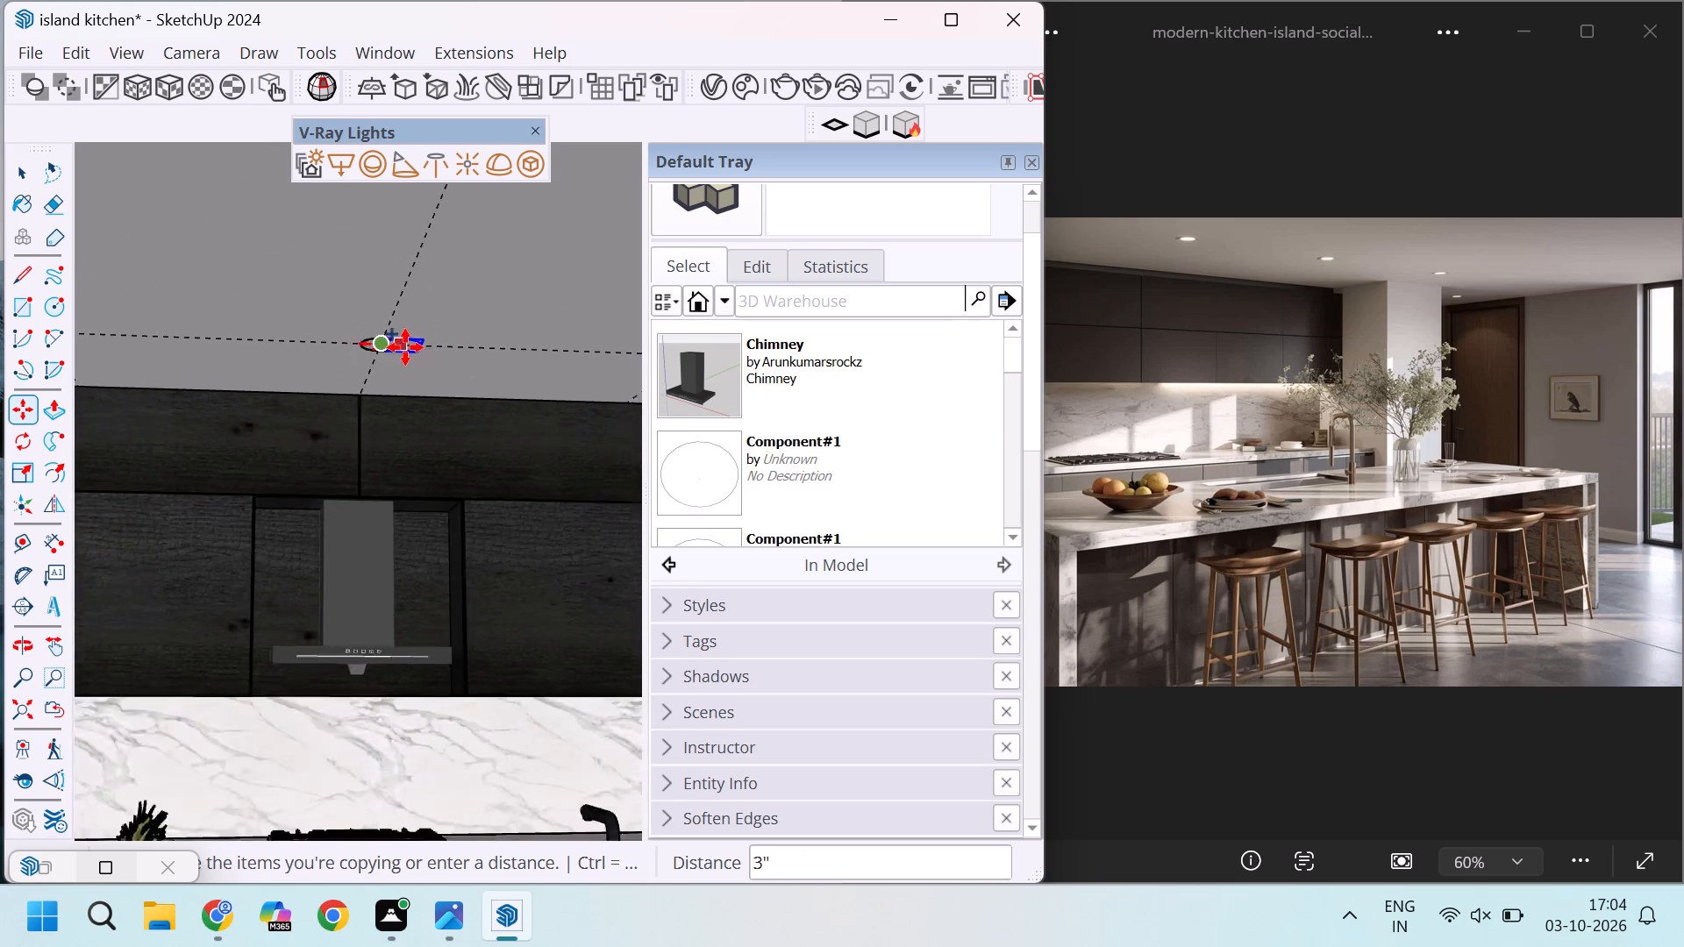
scroll(405, 347, down, 8)
scroll(260, 304, up, 20)
scroll(260, 304, up, 5)
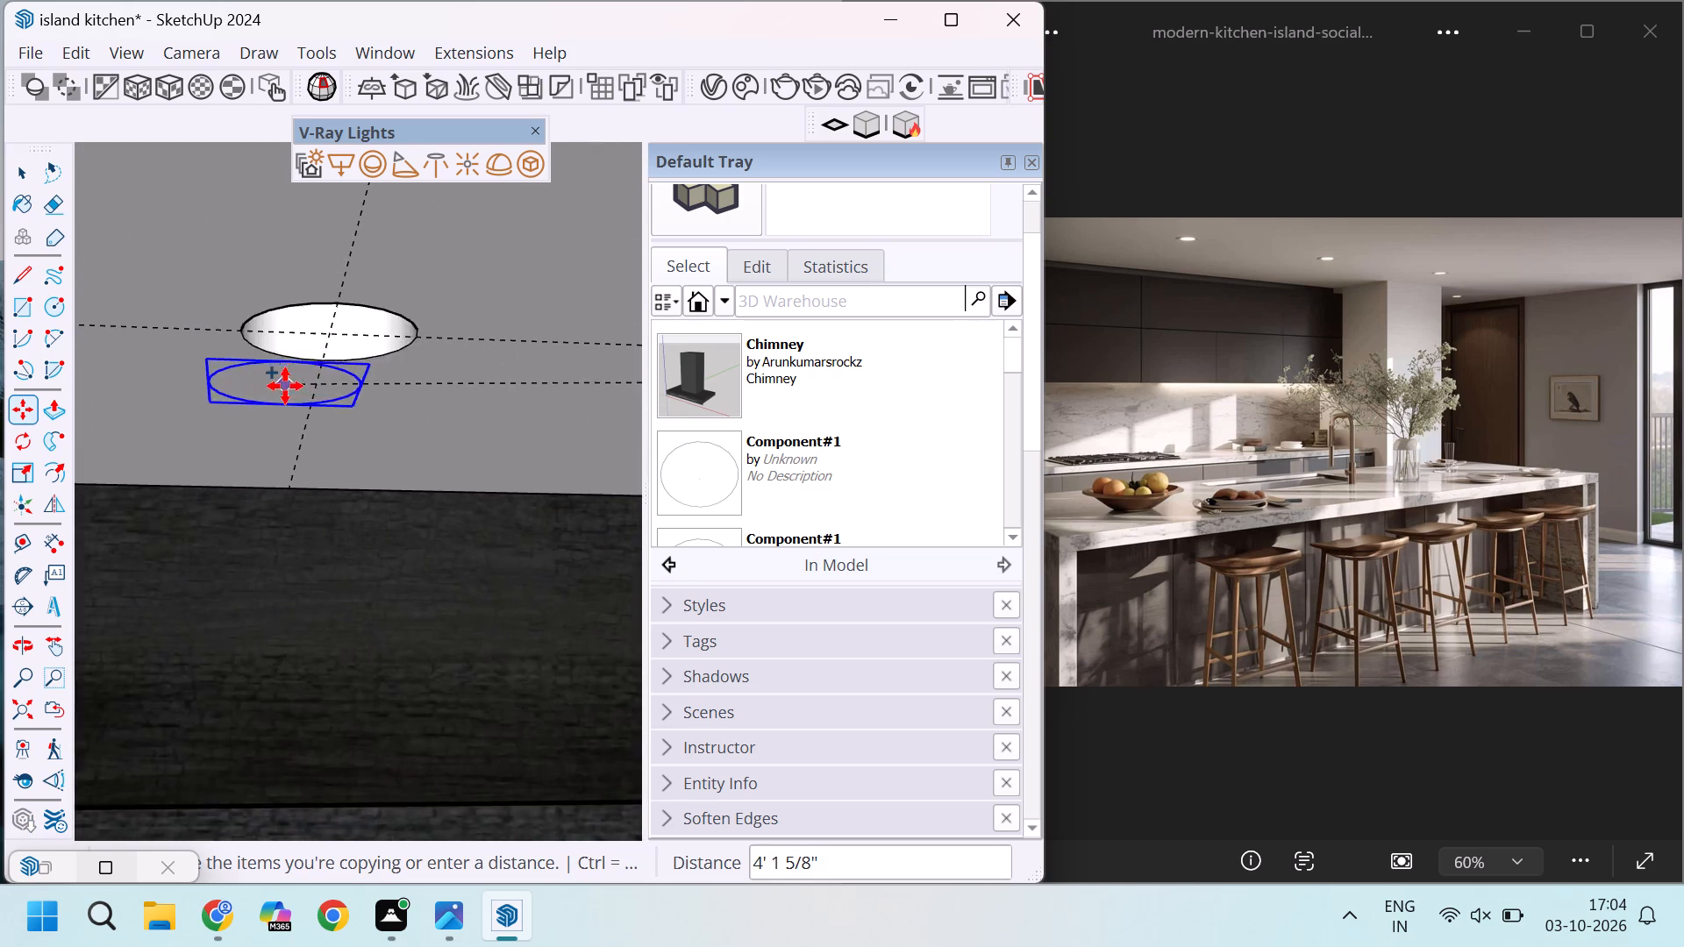
scroll(285, 386, up, 7)
click(363, 315)
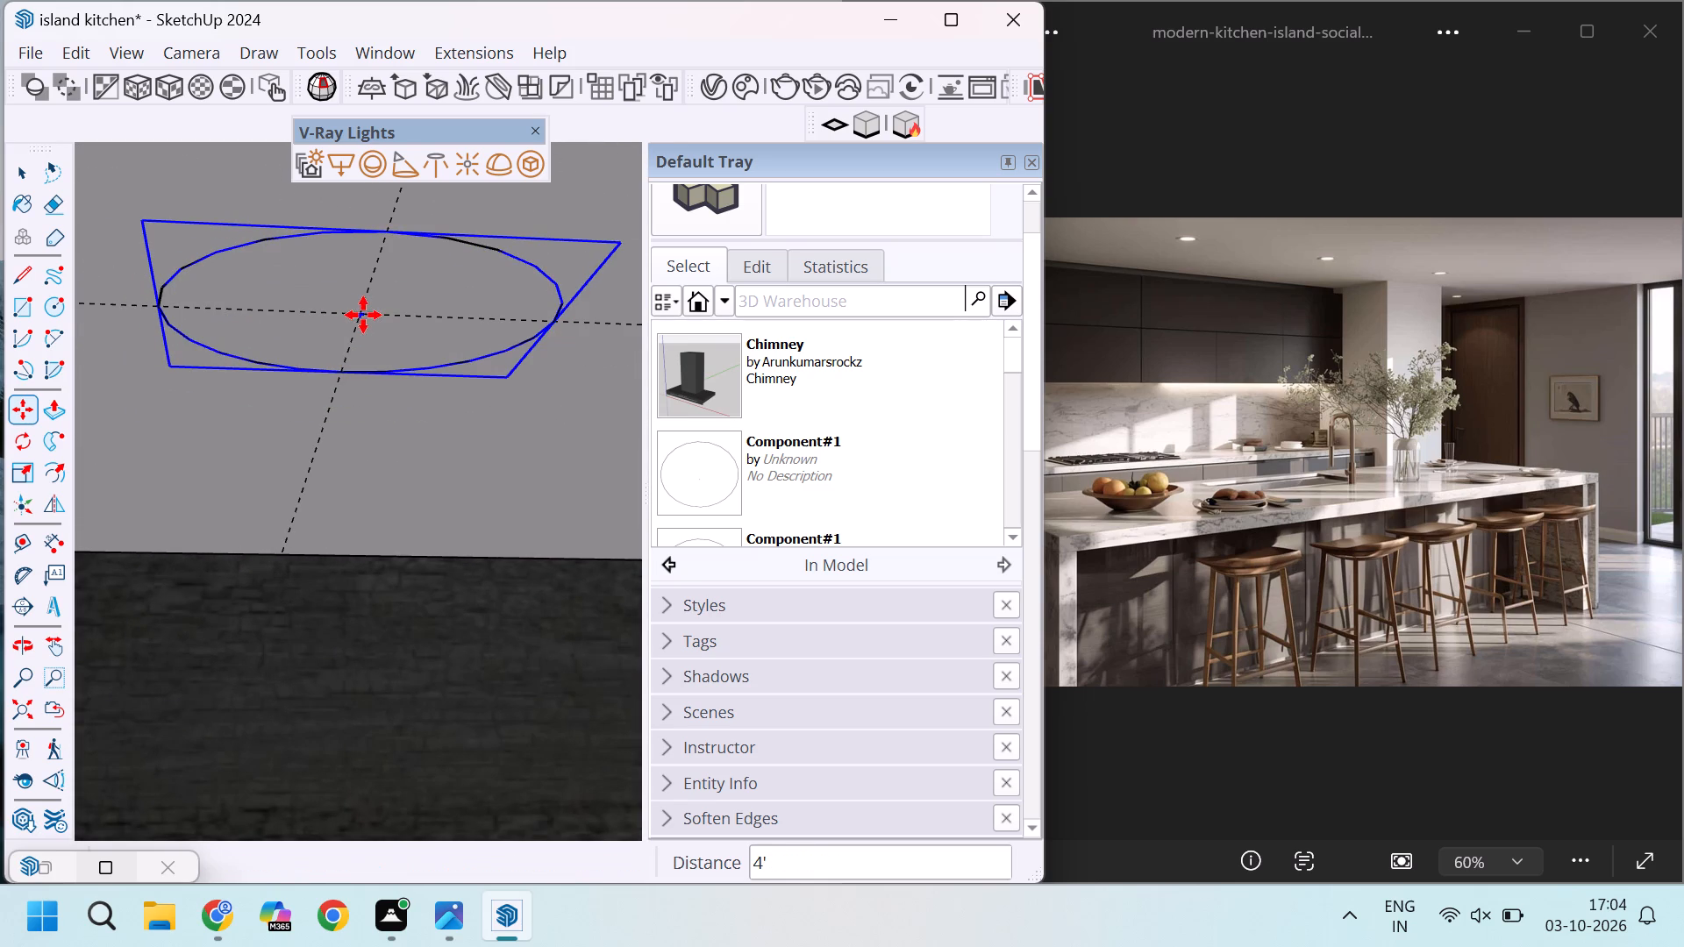
Copy the circle component 4' from the fourth cabinet-side light's centre to the last light, beside the marble wall.
click(363, 315)
scroll(363, 315, down, 20)
scroll(363, 315, down, 9)
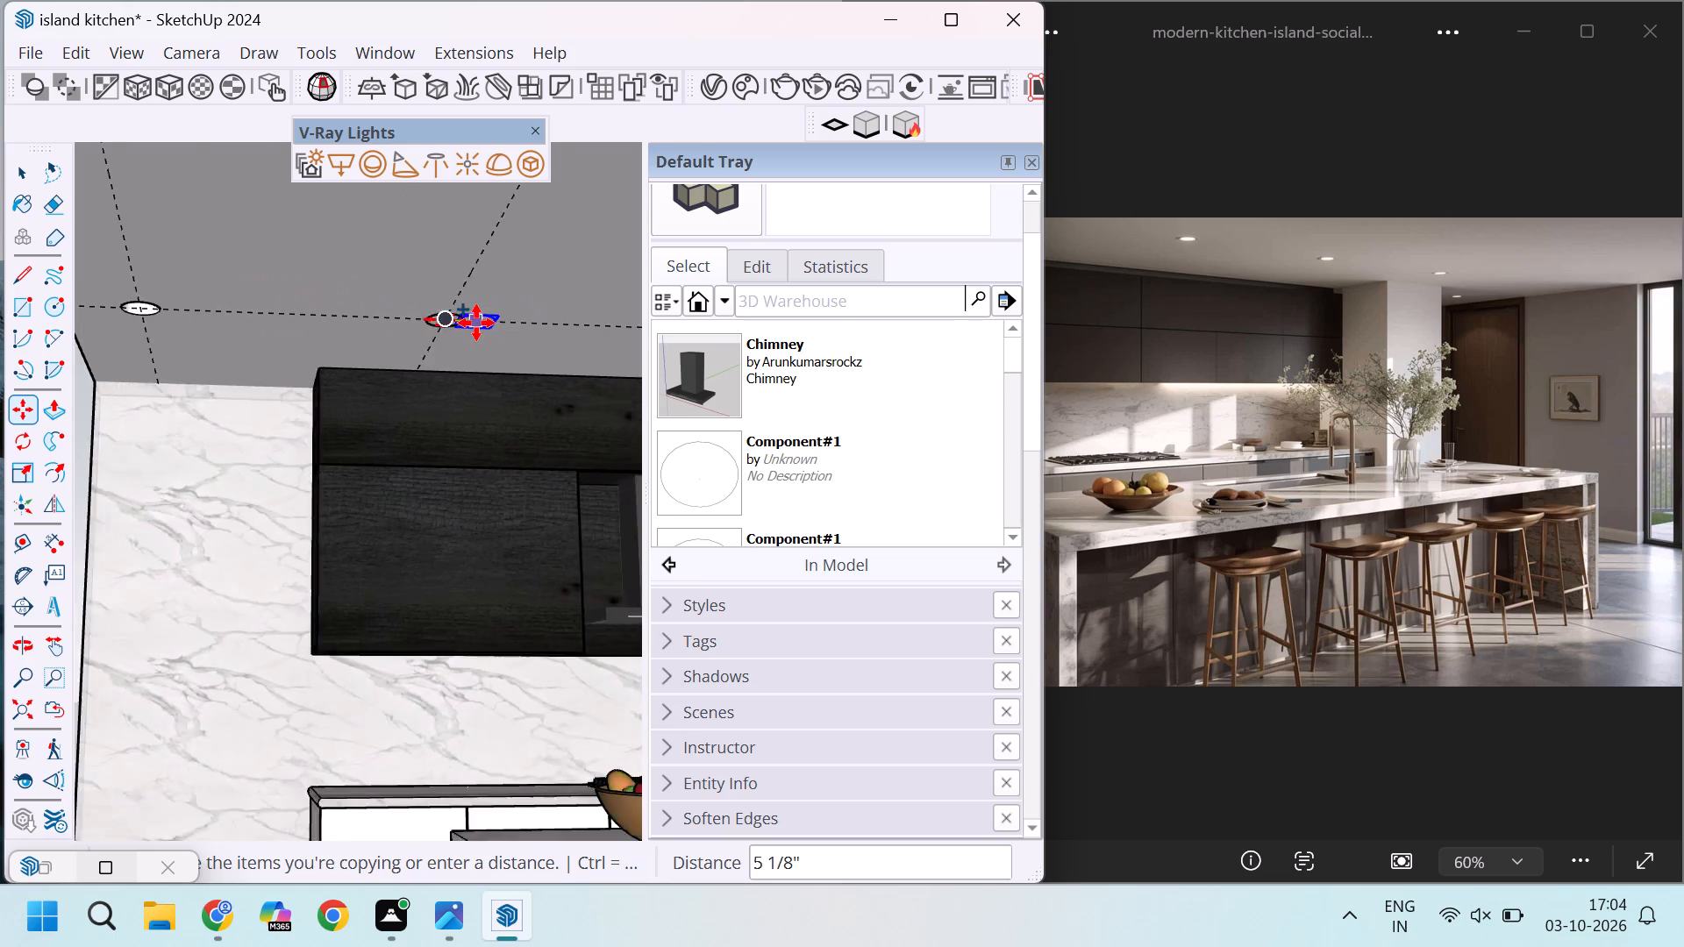
scroll(476, 323, down, 5)
scroll(375, 299, up, 5)
scroll(270, 310, up, 19)
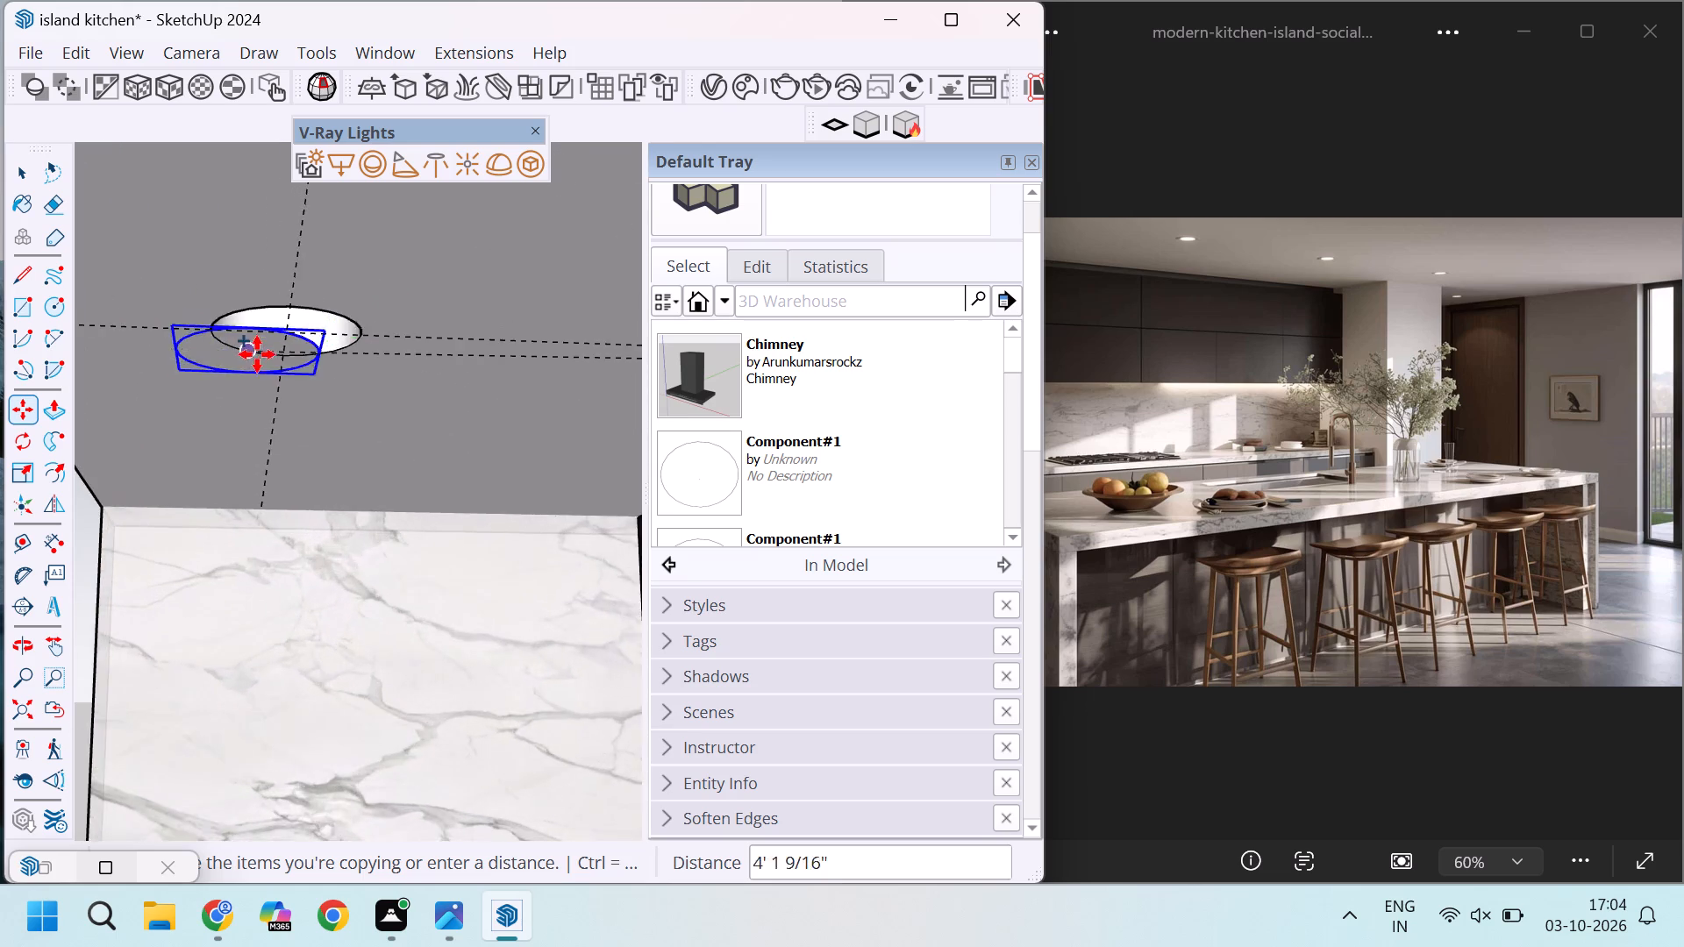
scroll(257, 354, up, 3)
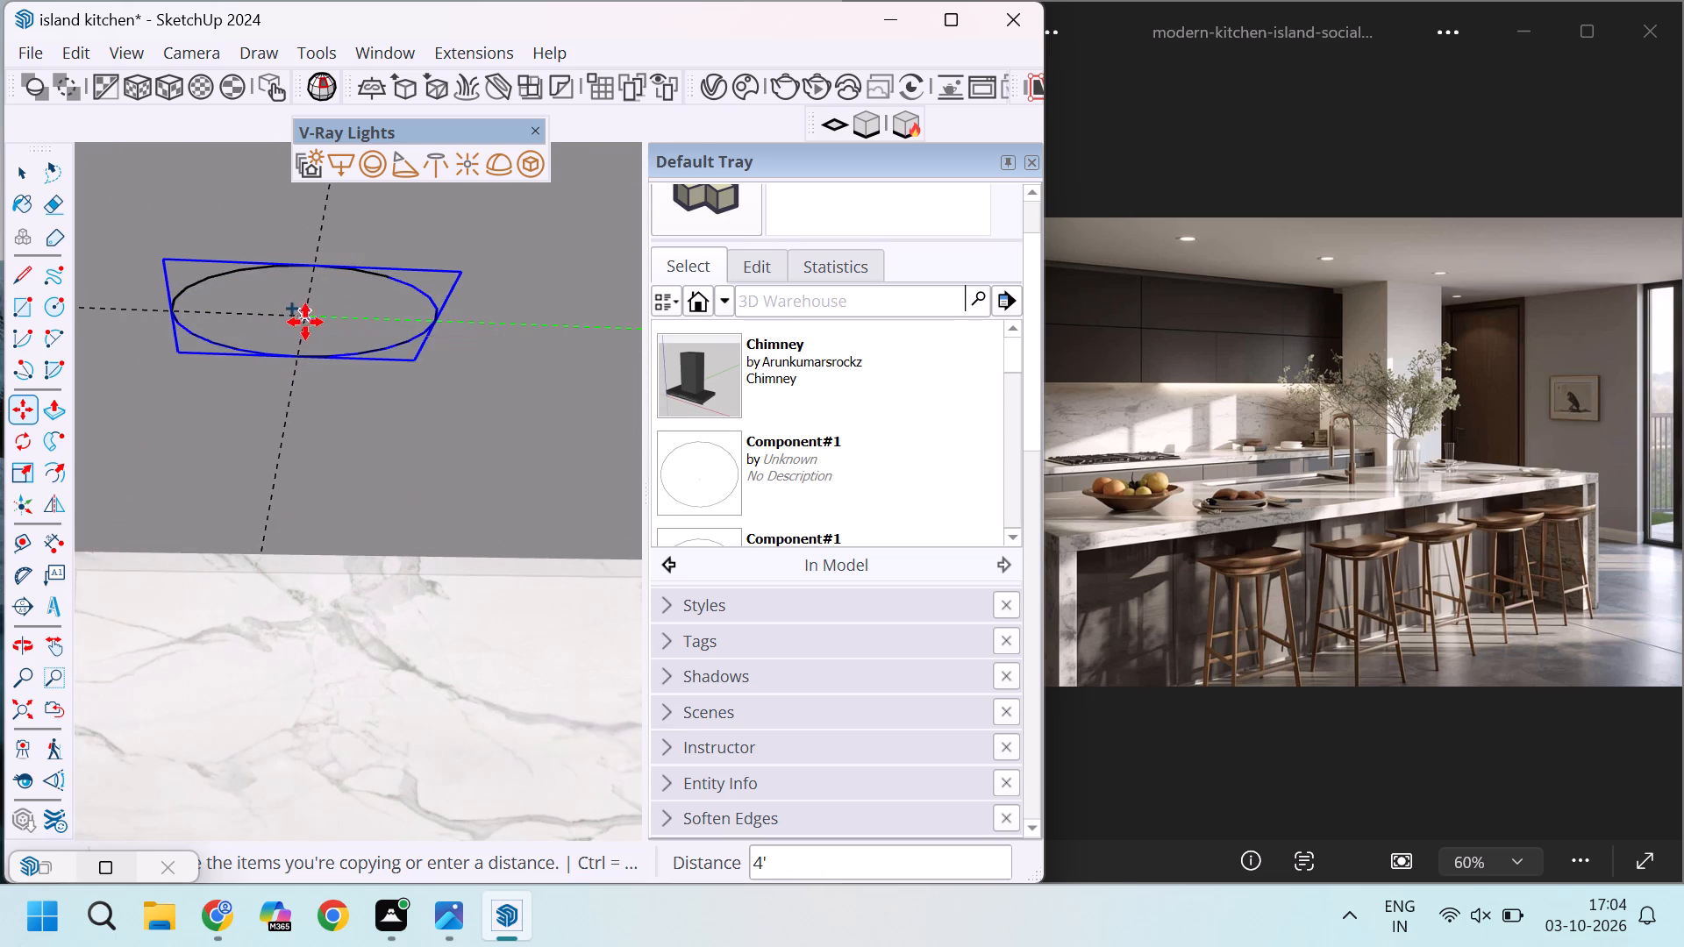
click(303, 323)
scroll(373, 341, down, 4)
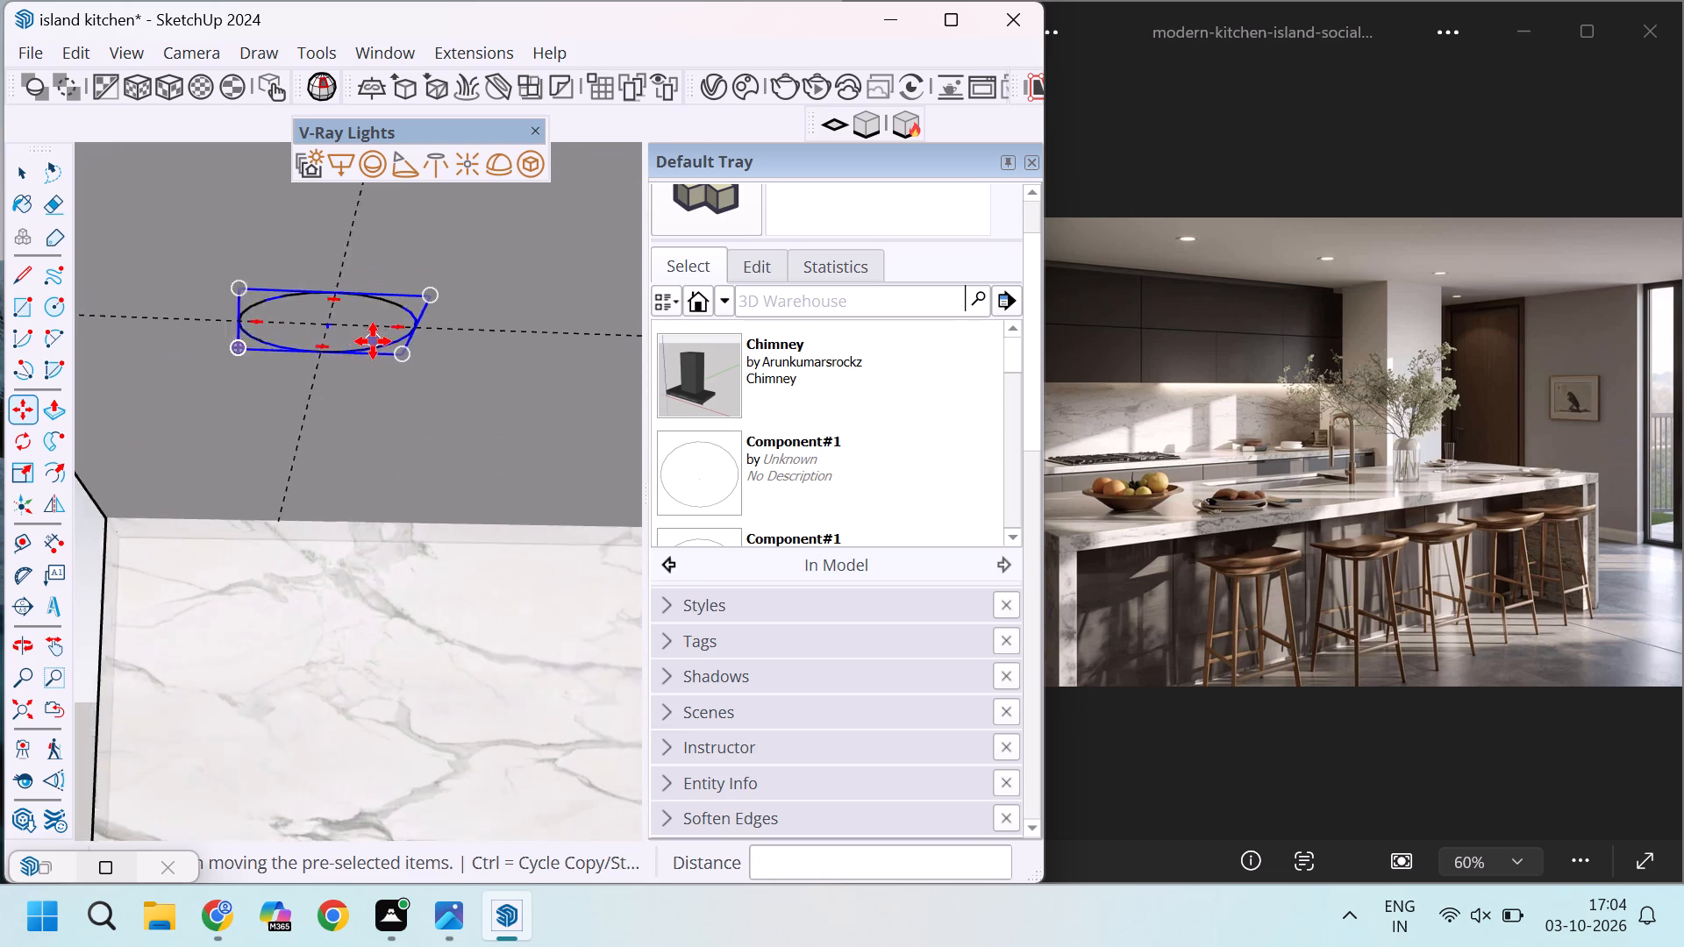
scroll(373, 341, down, 8)
scroll(373, 341, down, 13)
key(v)
key(space)
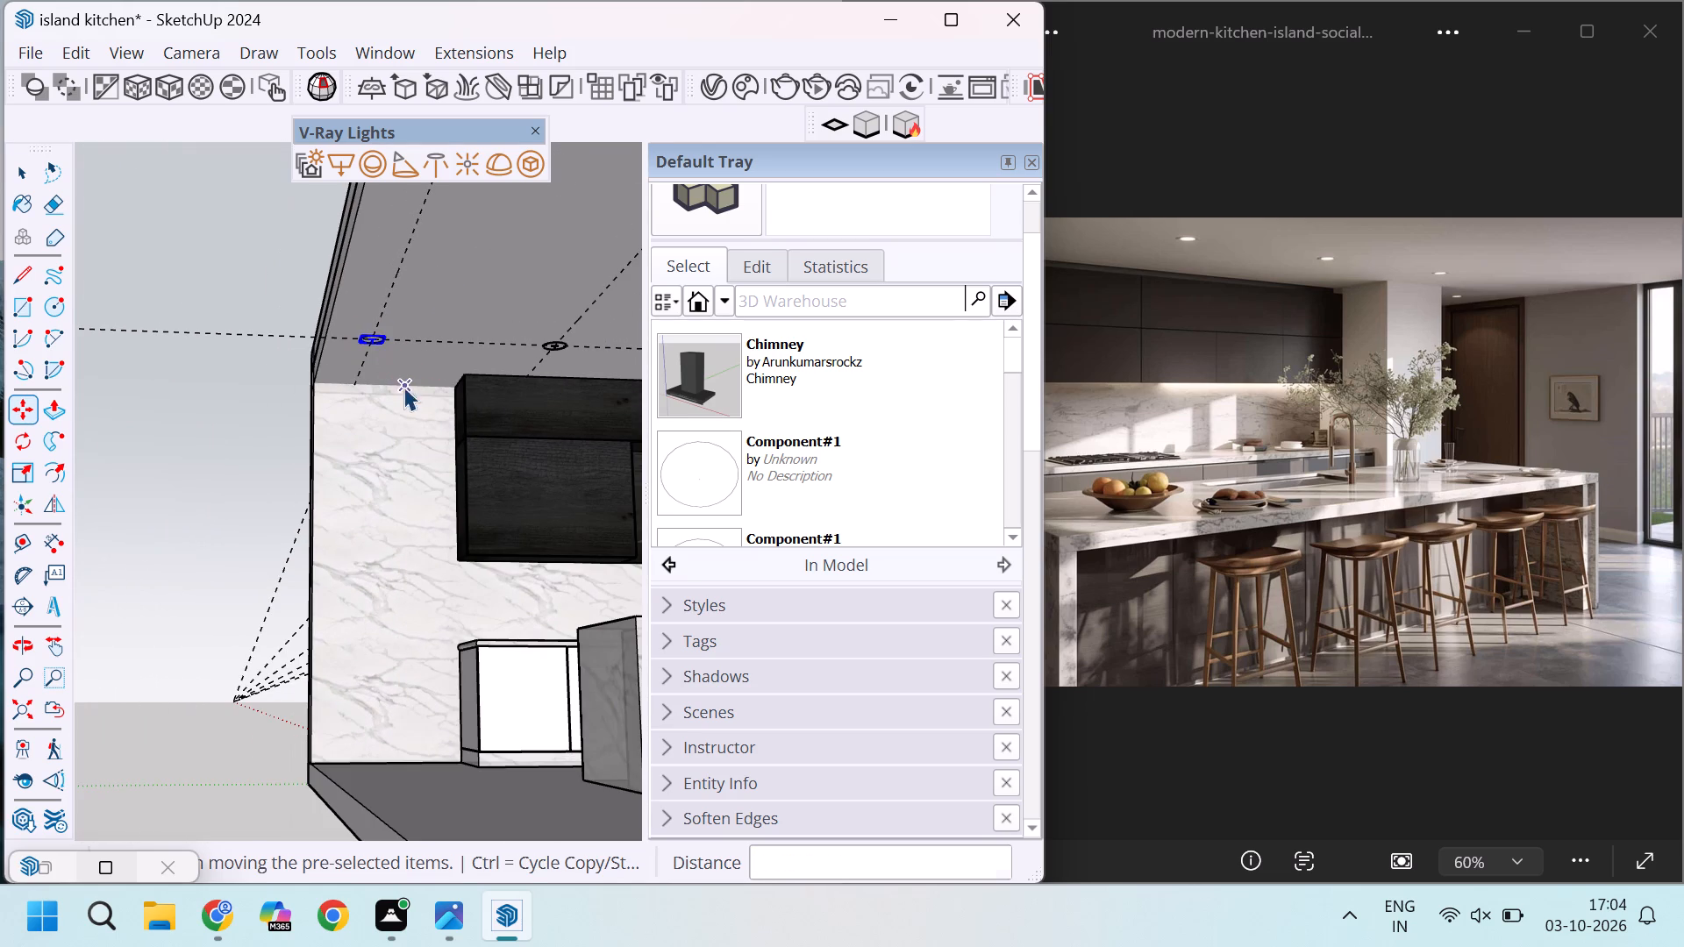
Open the outer-row end light component for editing and offset its circle outward by 0.5".
scroll(377, 354, down, 5)
scroll(415, 326, up, 4)
scroll(434, 306, down, 9)
scroll(450, 274, up, 8)
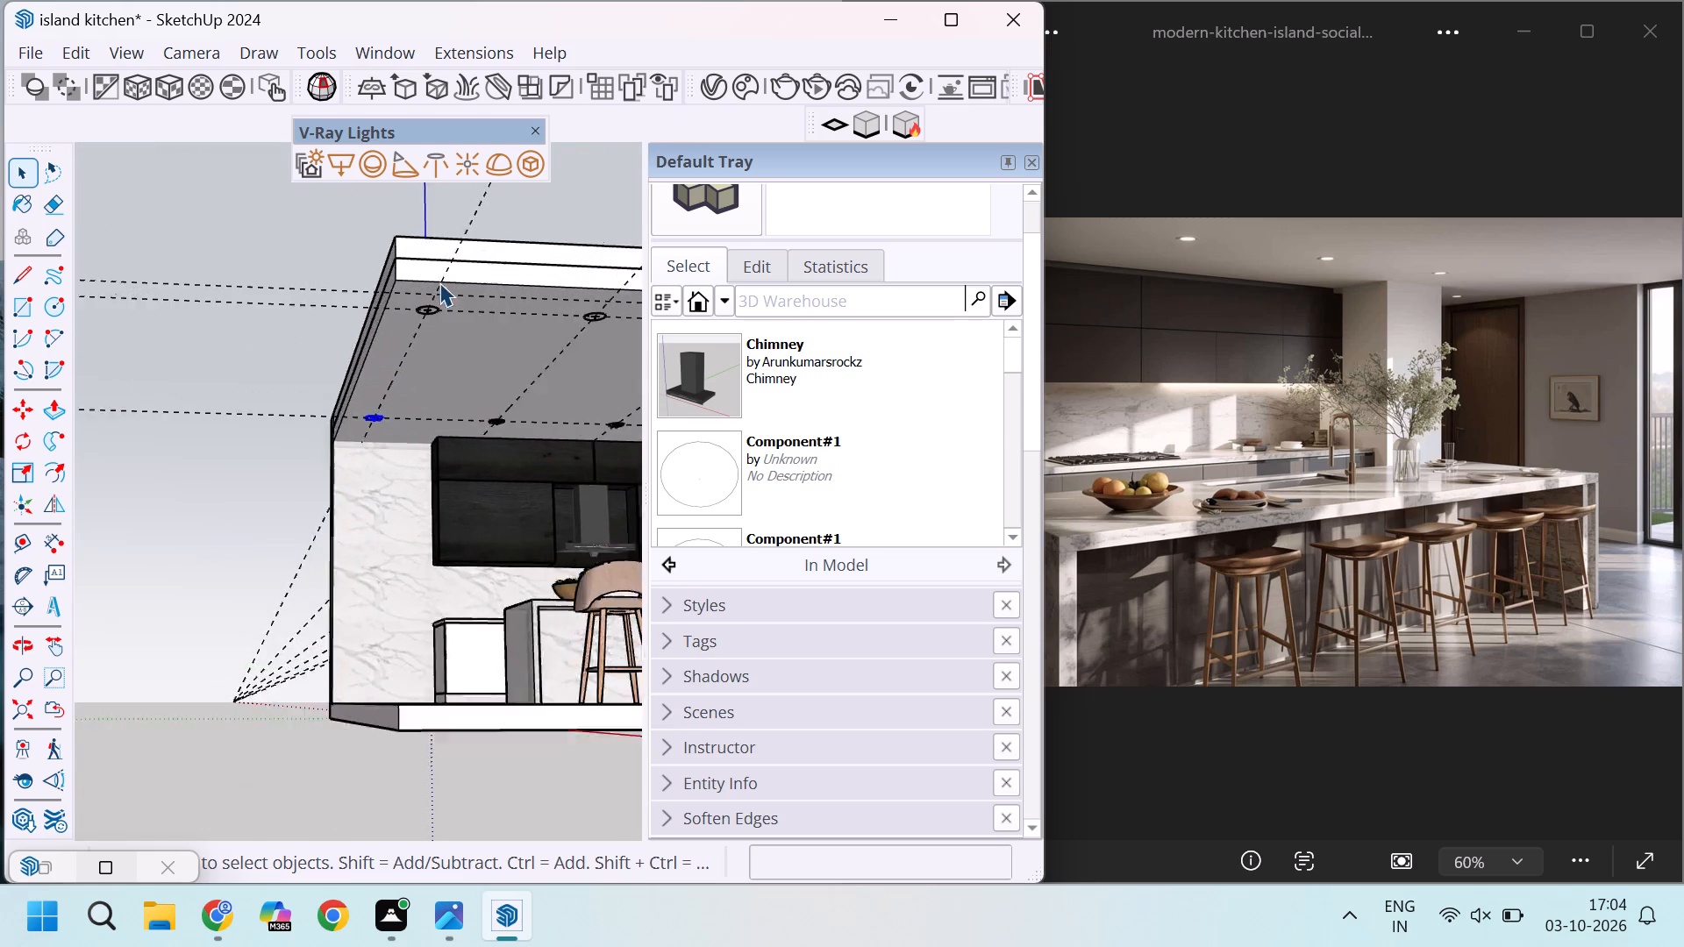
scroll(439, 282, up, 13)
triple_click(425, 324)
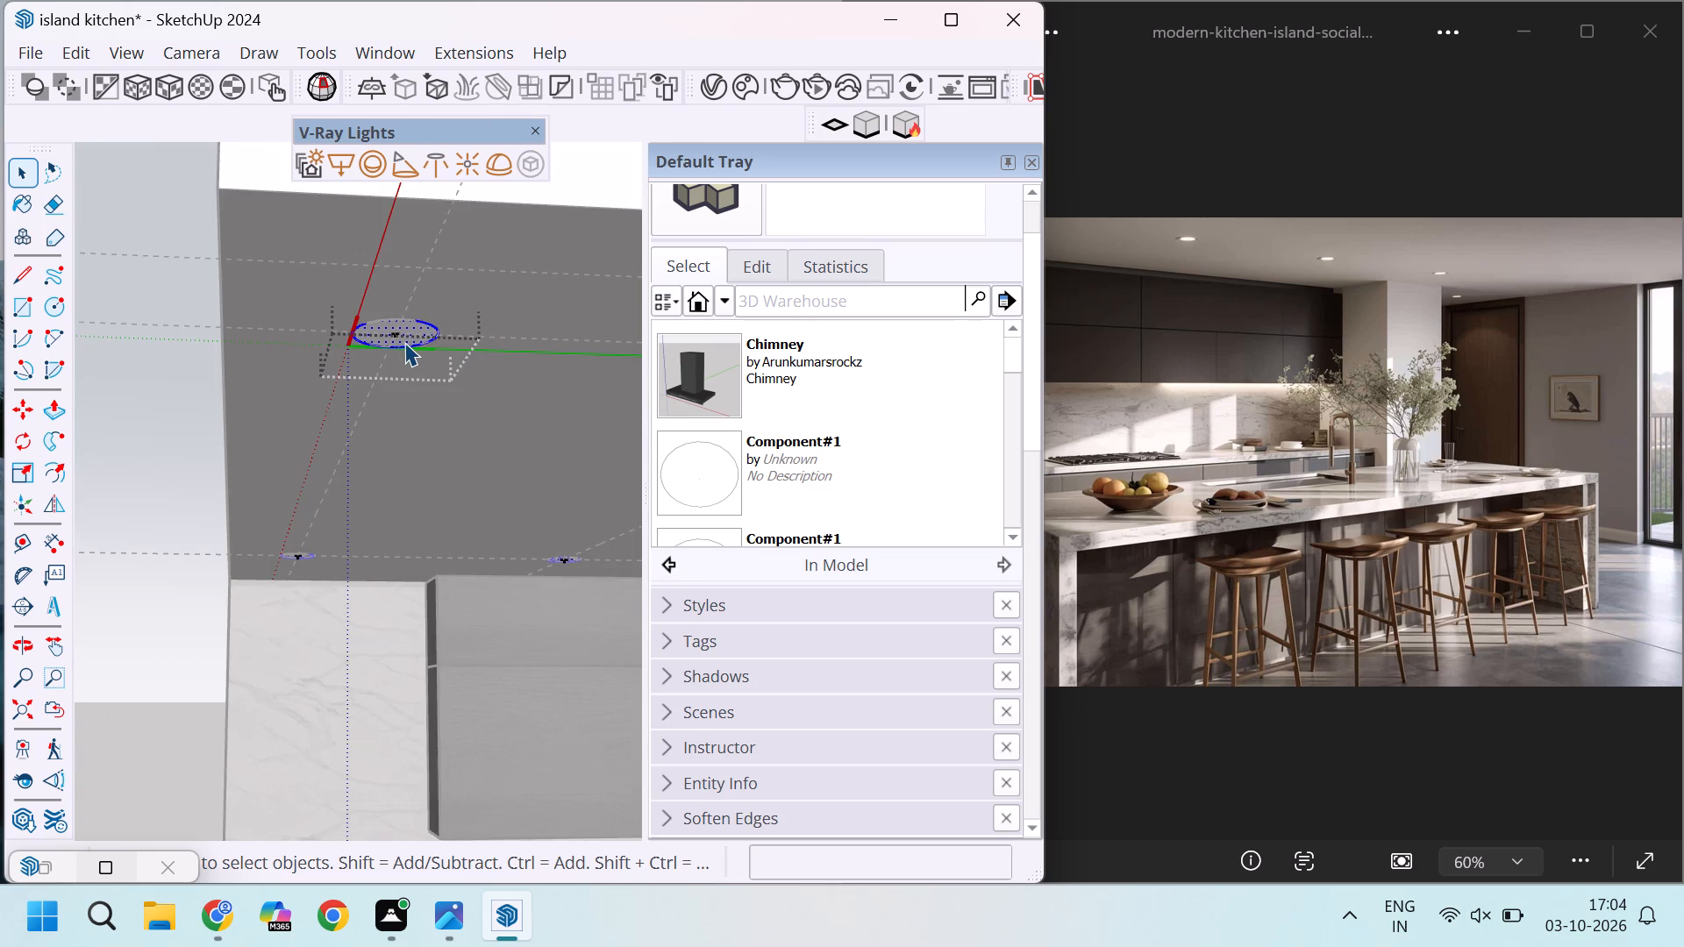
scroll(404, 342, up, 9)
scroll(489, 336, down, 3)
scroll(446, 287, up, 3)
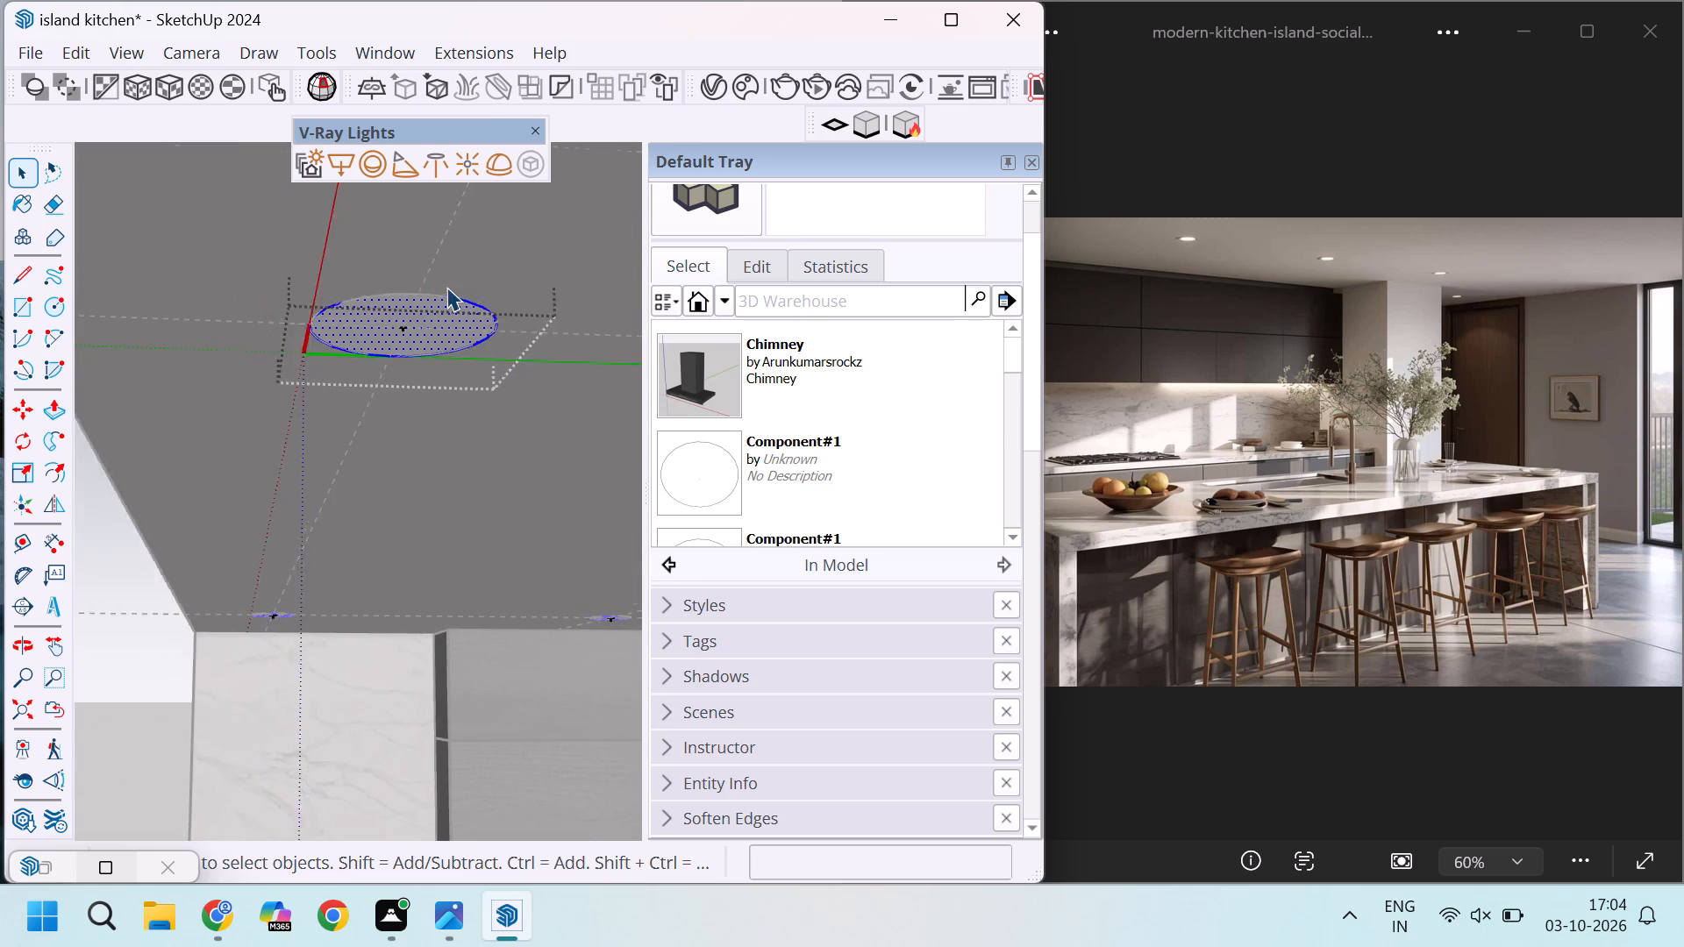
scroll(446, 287, up, 2)
scroll(496, 338, up, 2)
key(f)
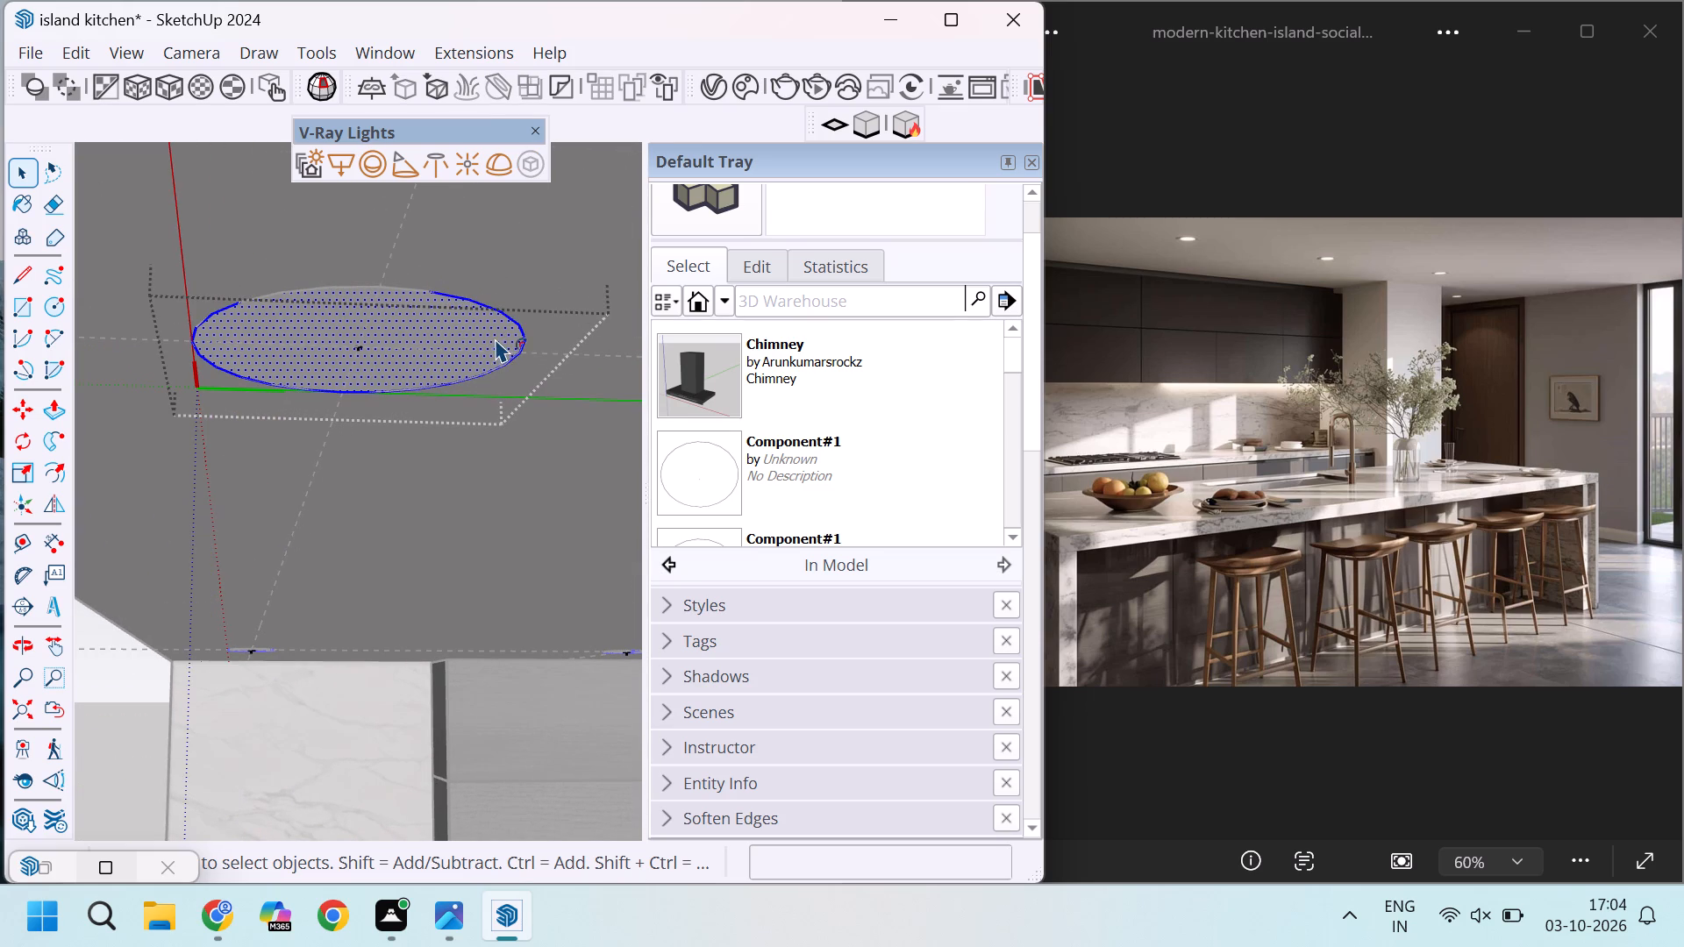
click(511, 328)
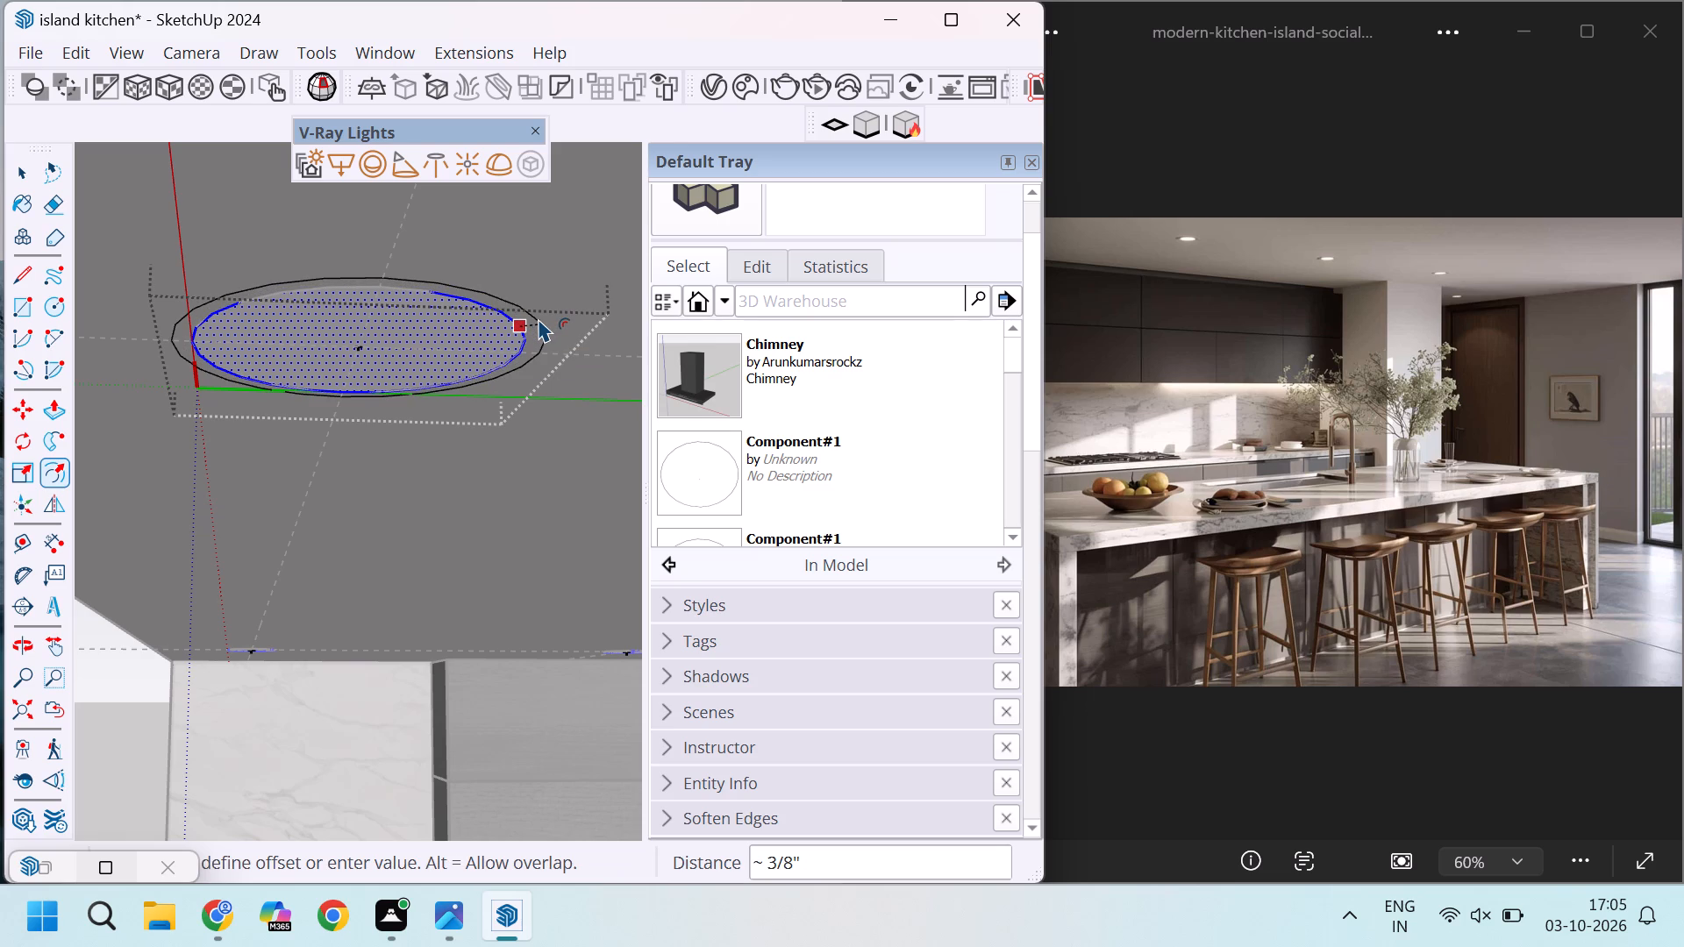
text(.5)
key(Return)
key(space)
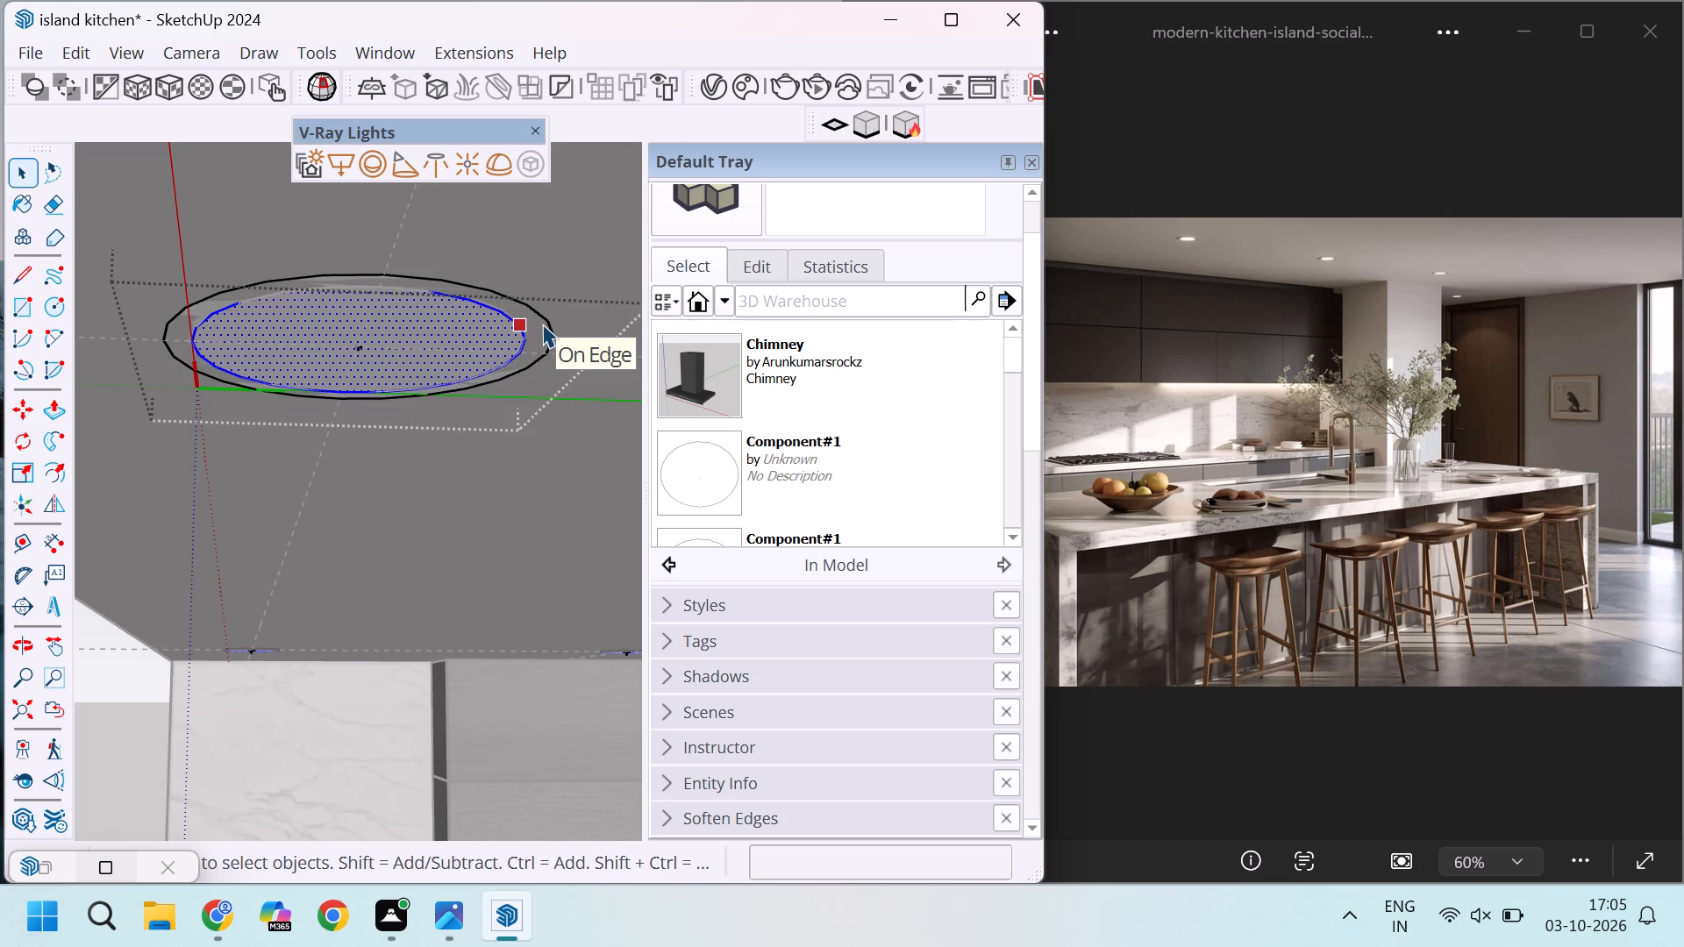
Push/Pull the ring face between the two circles down 1/4" to form the light's trim.
key(p)
scroll(536, 326, up, 9)
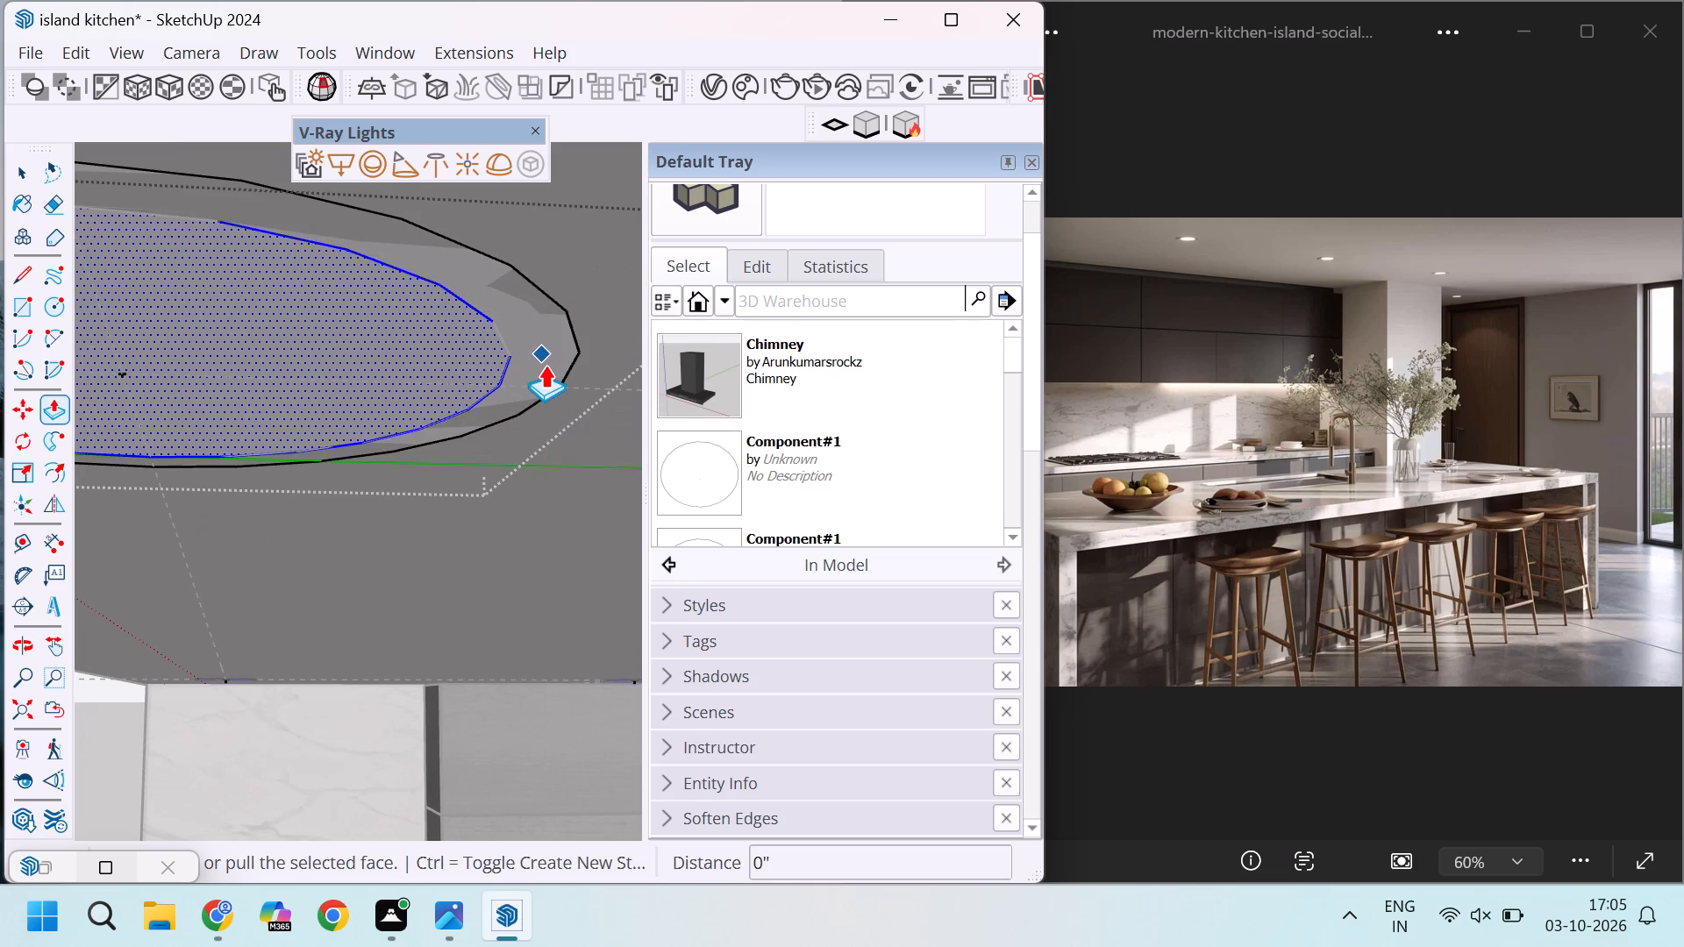
key(space)
click(541, 352)
key(p)
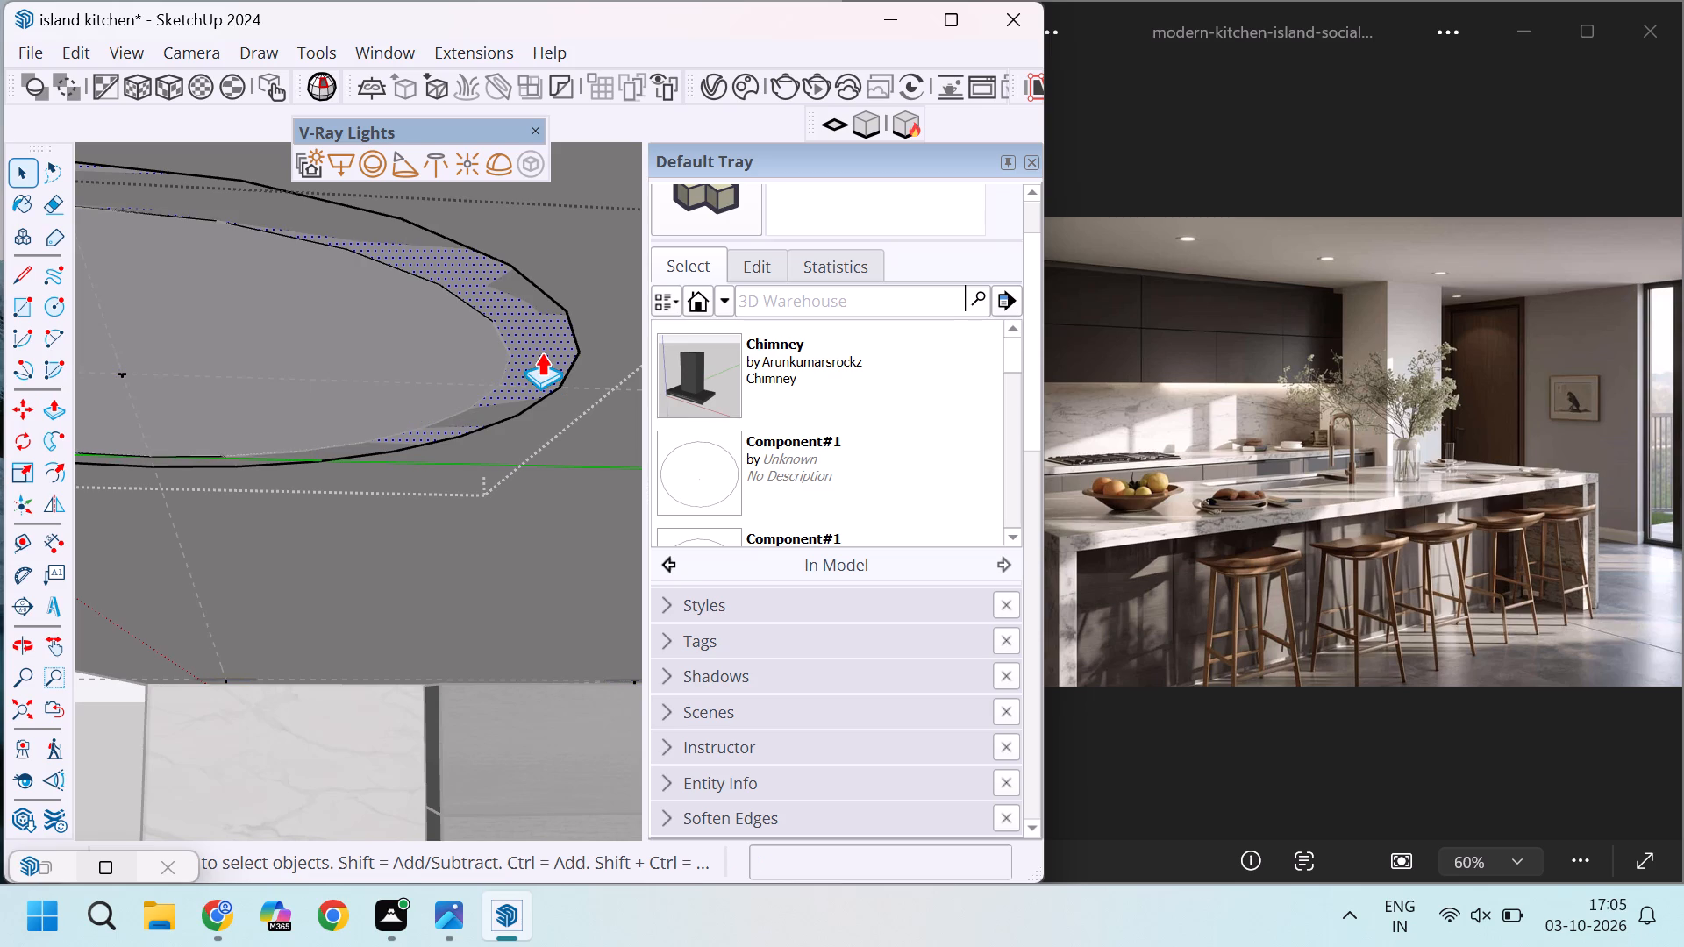
click(541, 352)
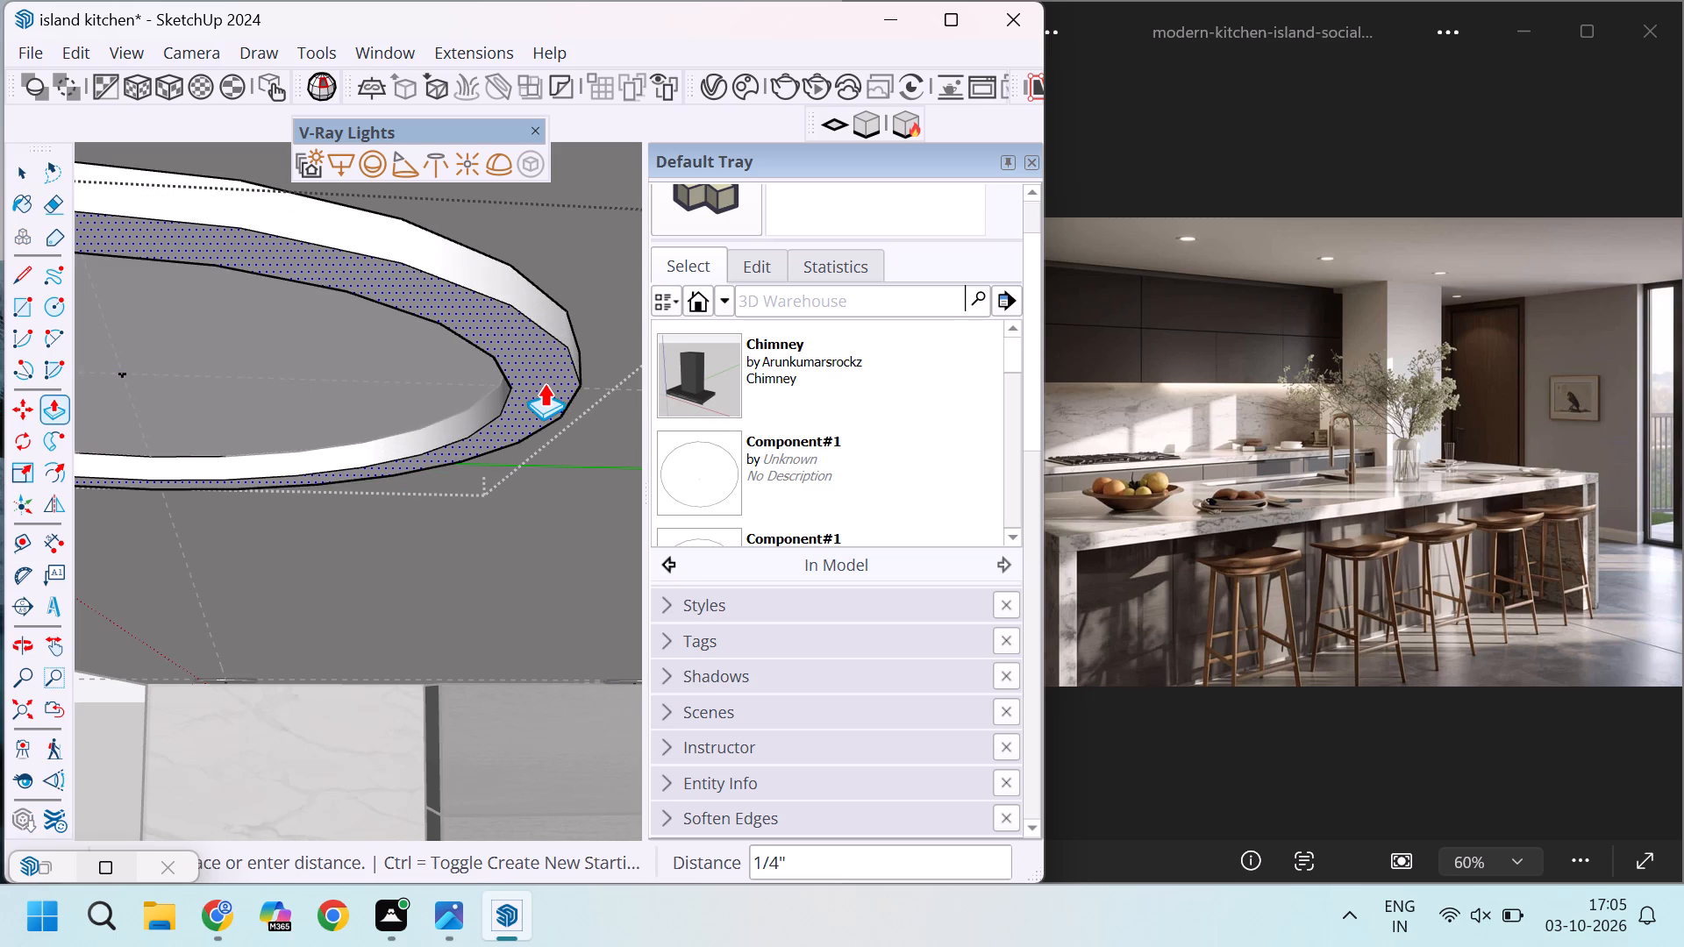
click(544, 383)
scroll(568, 412, down, 6)
key(space)
Delete the inner circle face of the light component and close the component.
scroll(393, 420, down, 2)
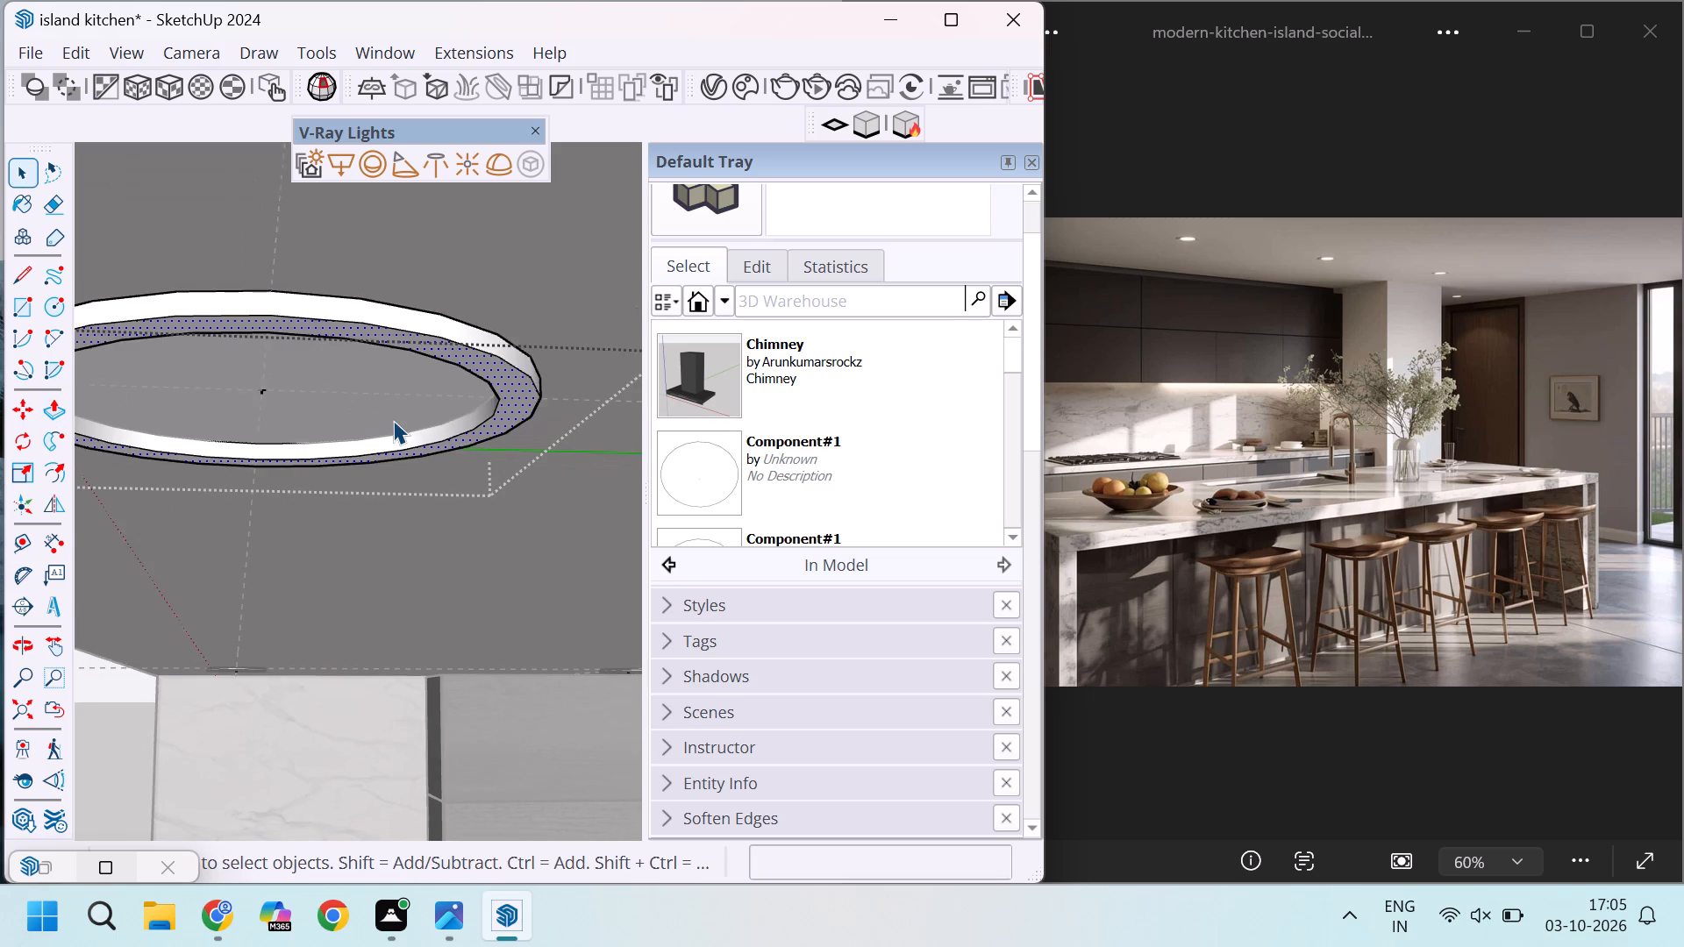
scroll(393, 420, down, 1)
click(382, 401)
key(Delete)
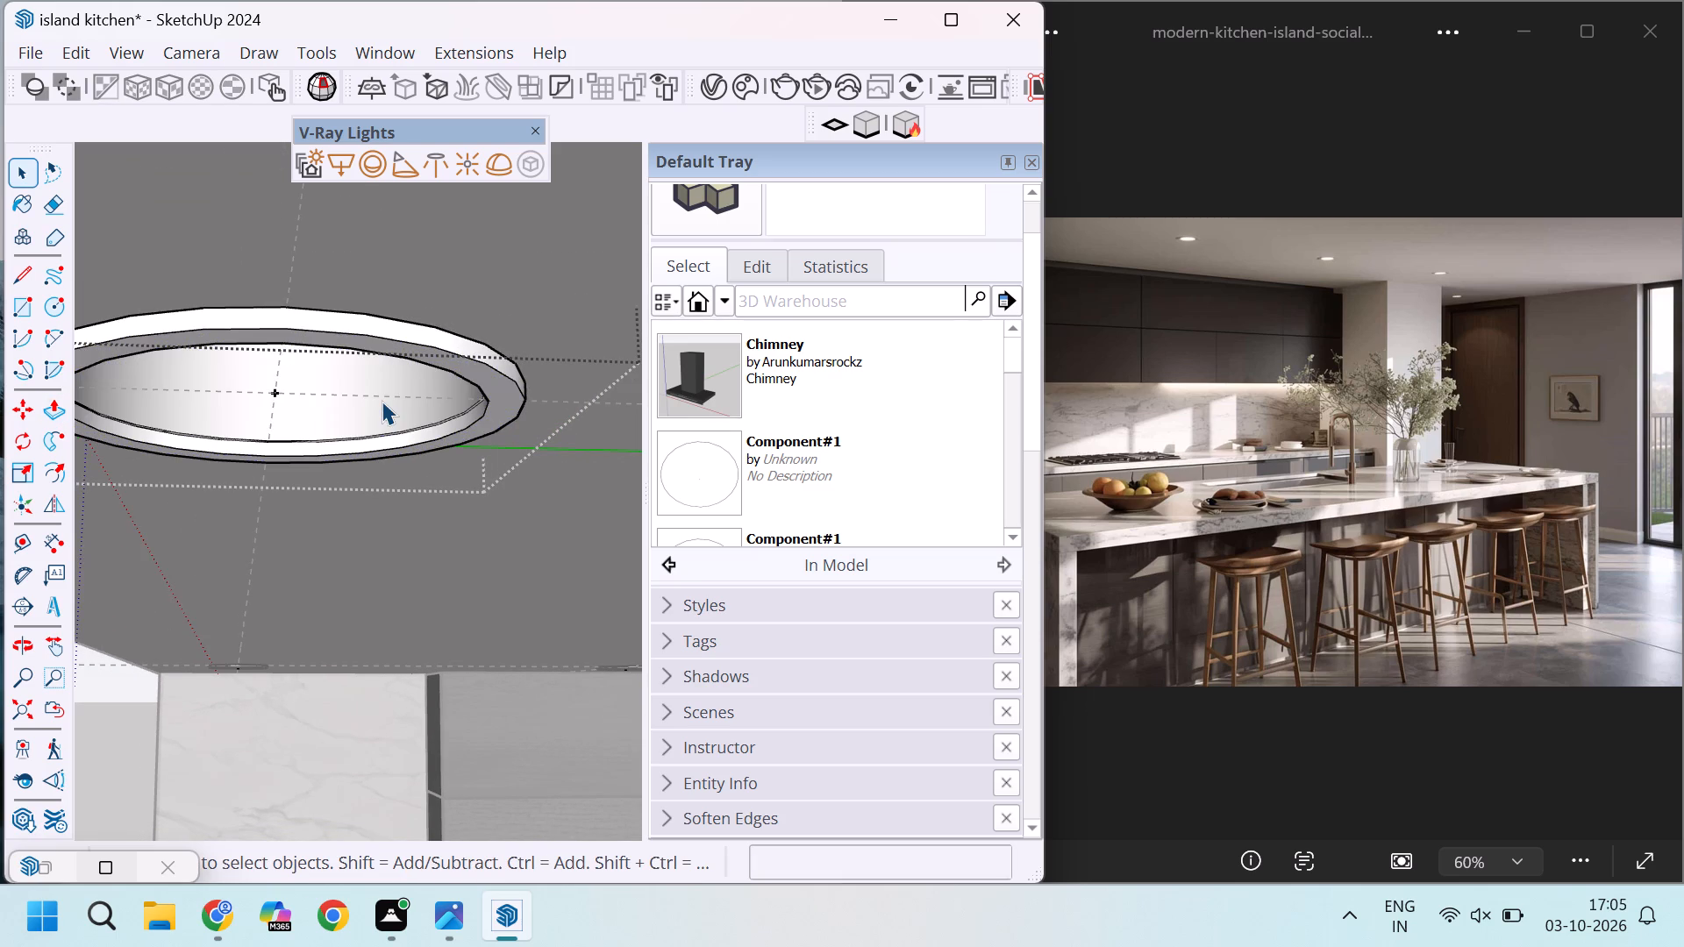
scroll(382, 401, down, 17)
scroll(386, 395, up, 3)
scroll(386, 395, down, 7)
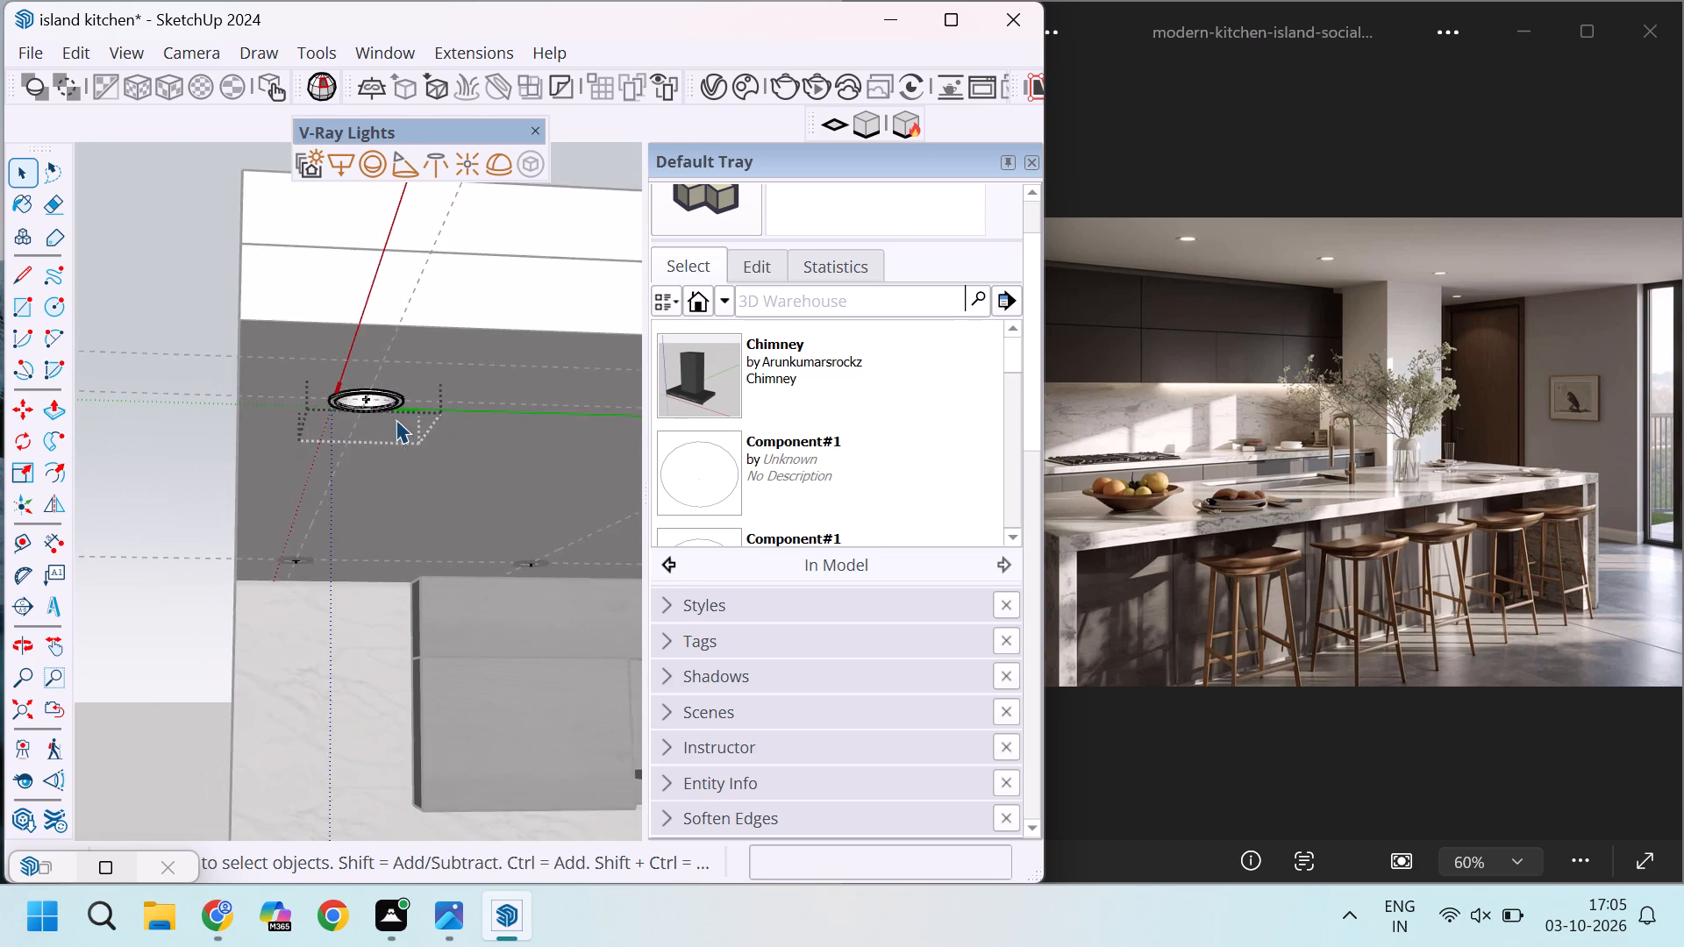
scroll(396, 419, down, 4)
click(244, 241)
Delete all construction guides from the model.
middle_drag(349, 516, 351, 333)
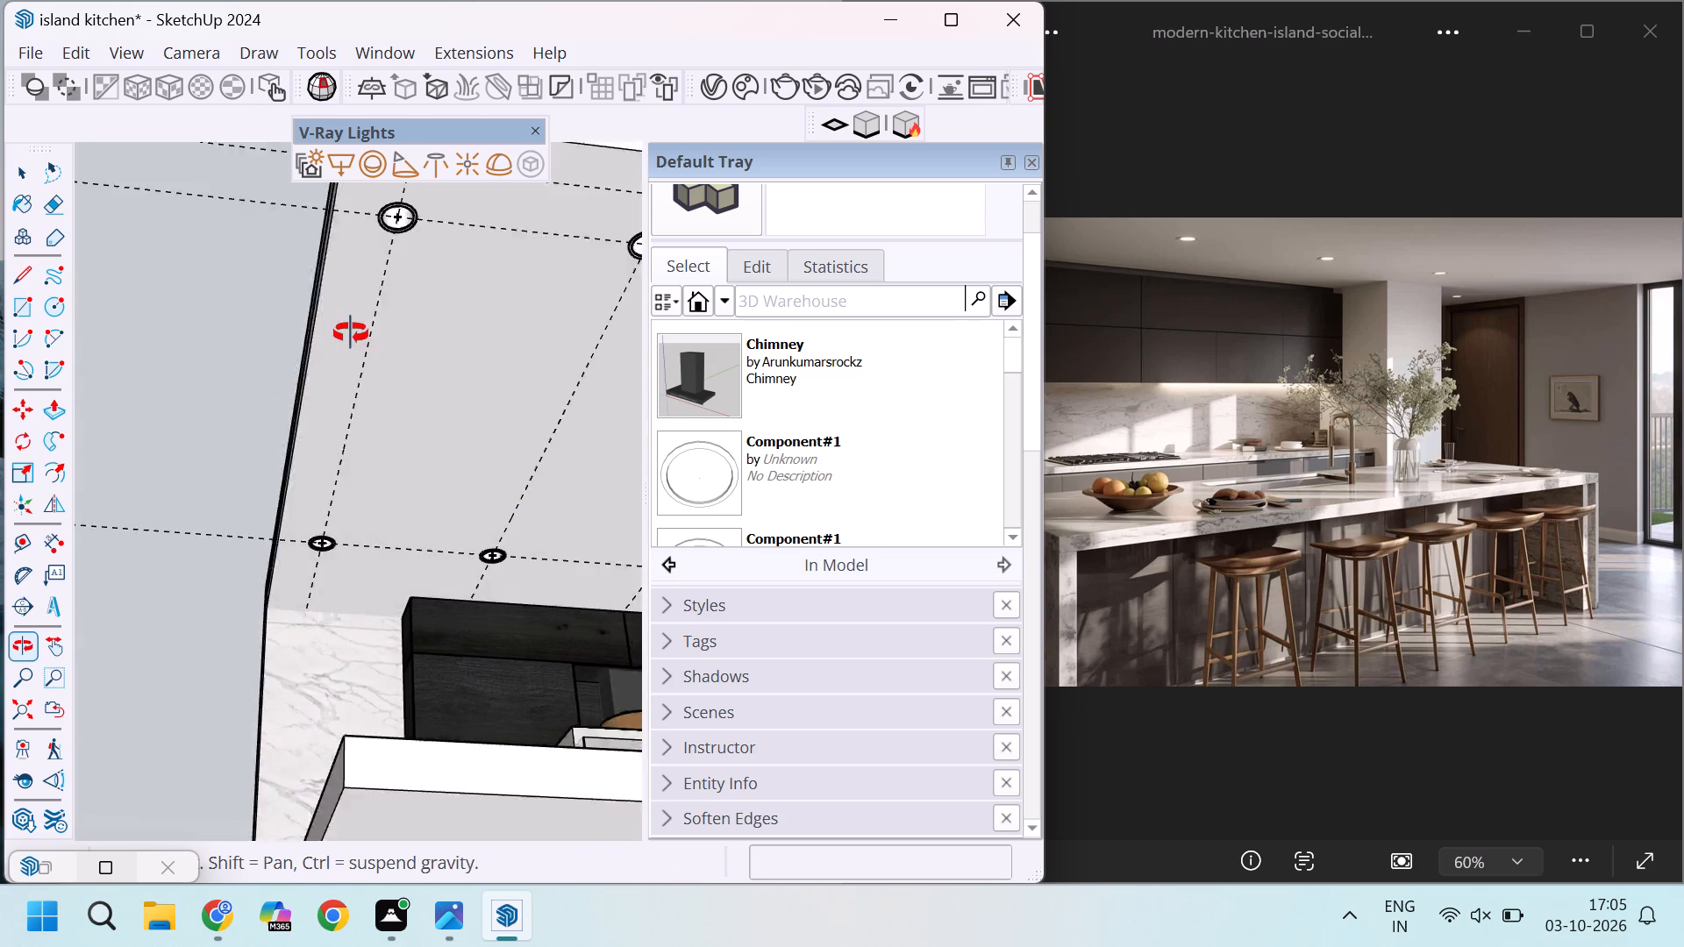
middle_drag(351, 333, 467, 373)
scroll(530, 235, up, 5)
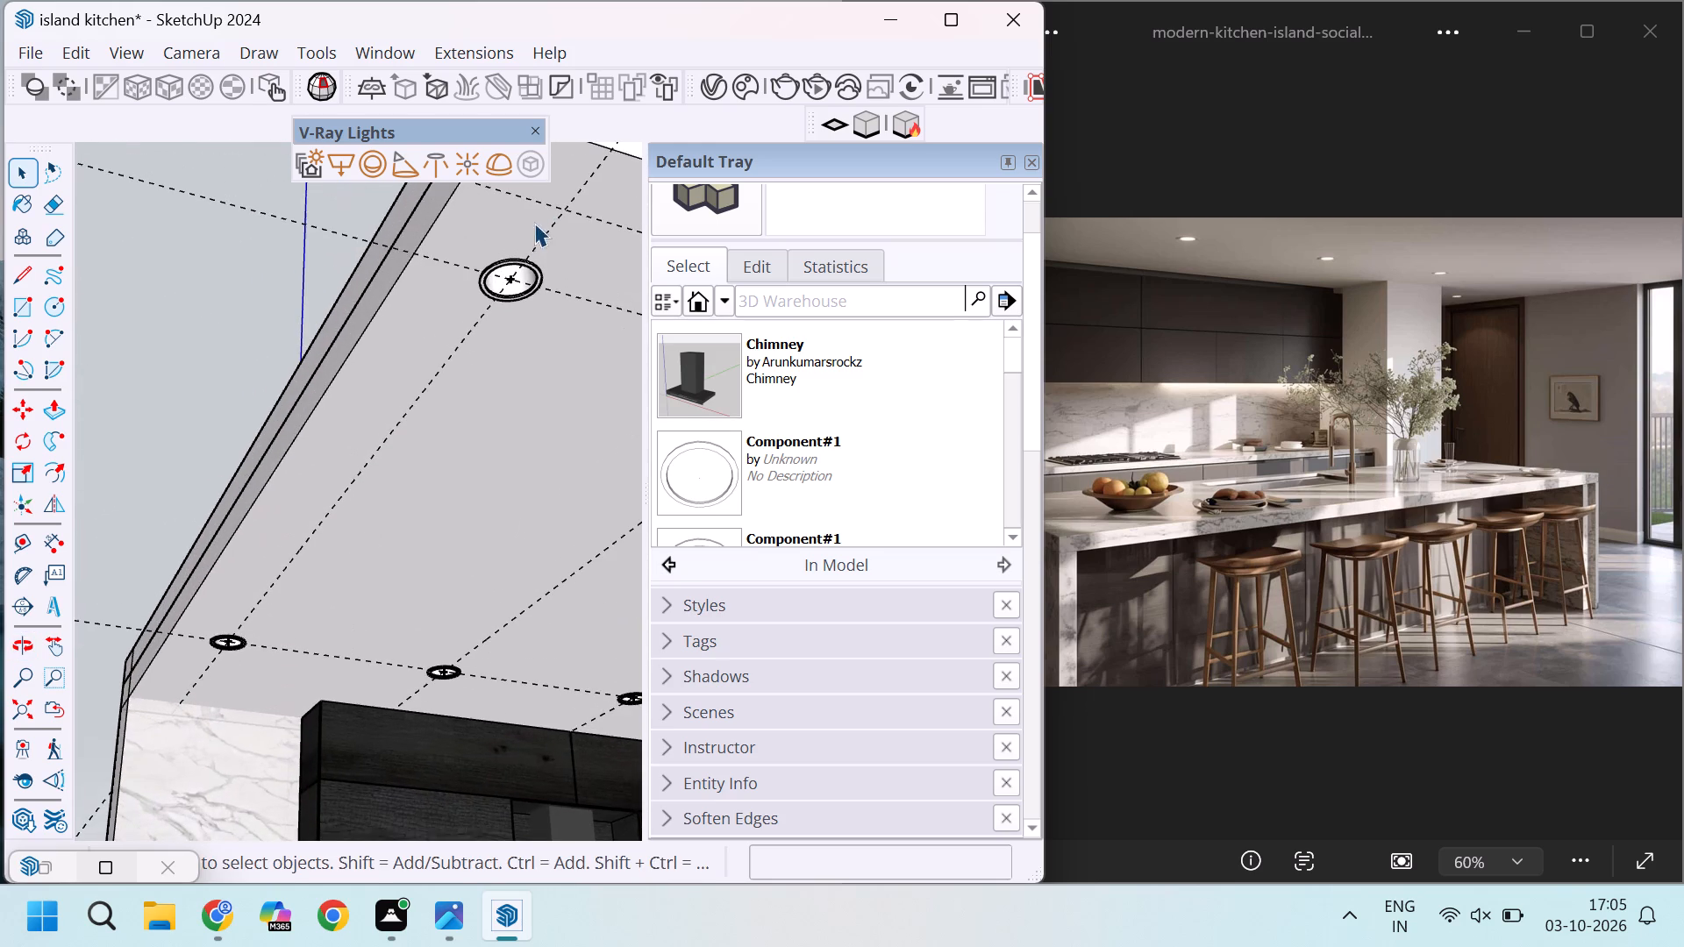
middle_drag(525, 328, 475, 456)
scroll(475, 456, down, 12)
click(82, 46)
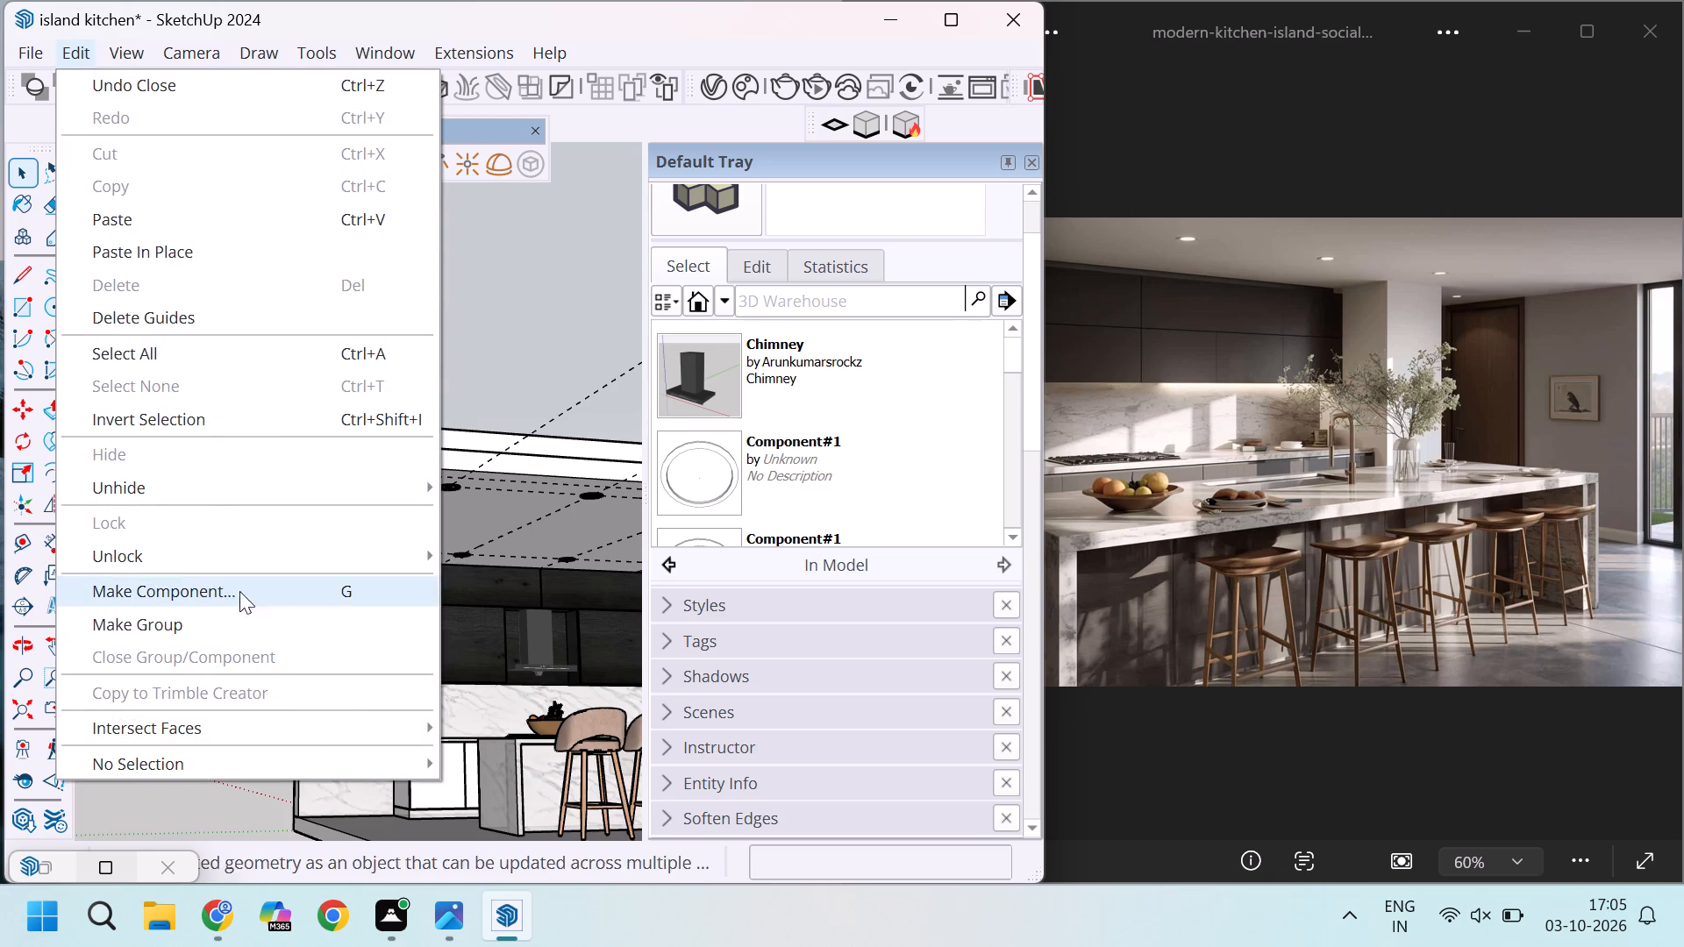
click(181, 318)
Examine the whole kitchen model from outside to compare it with the reference photo.
scroll(222, 444, down, 3)
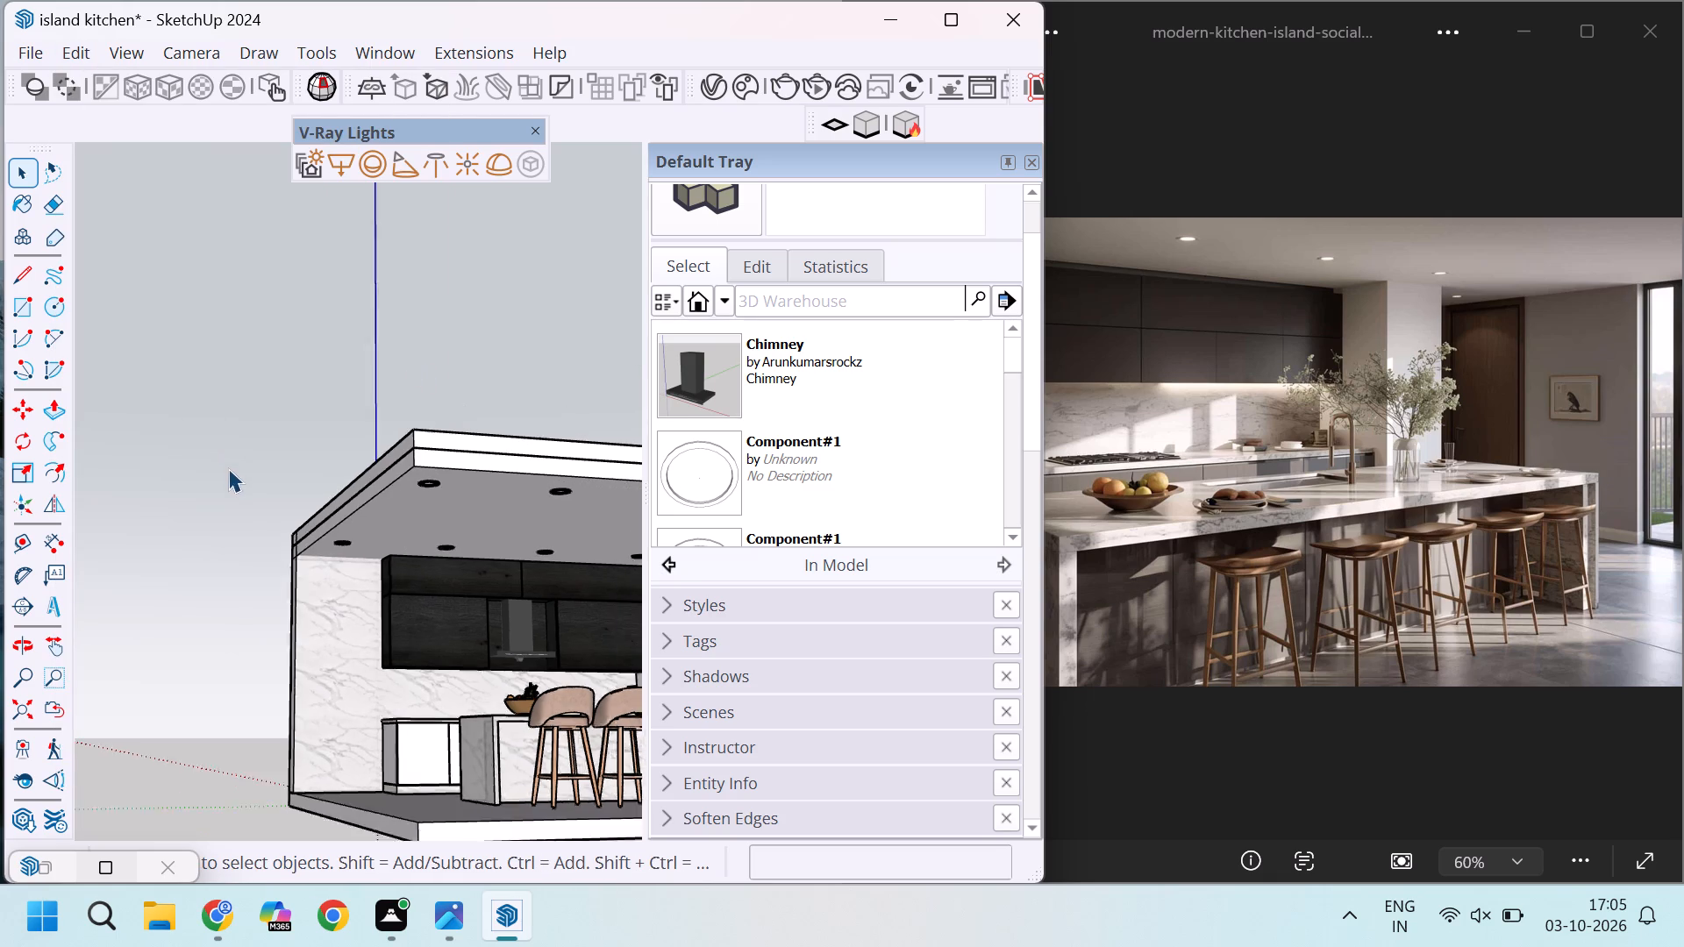
scroll(228, 468, down, 8)
middle_drag(349, 576, 465, 822)
scroll(564, 592, up, 5)
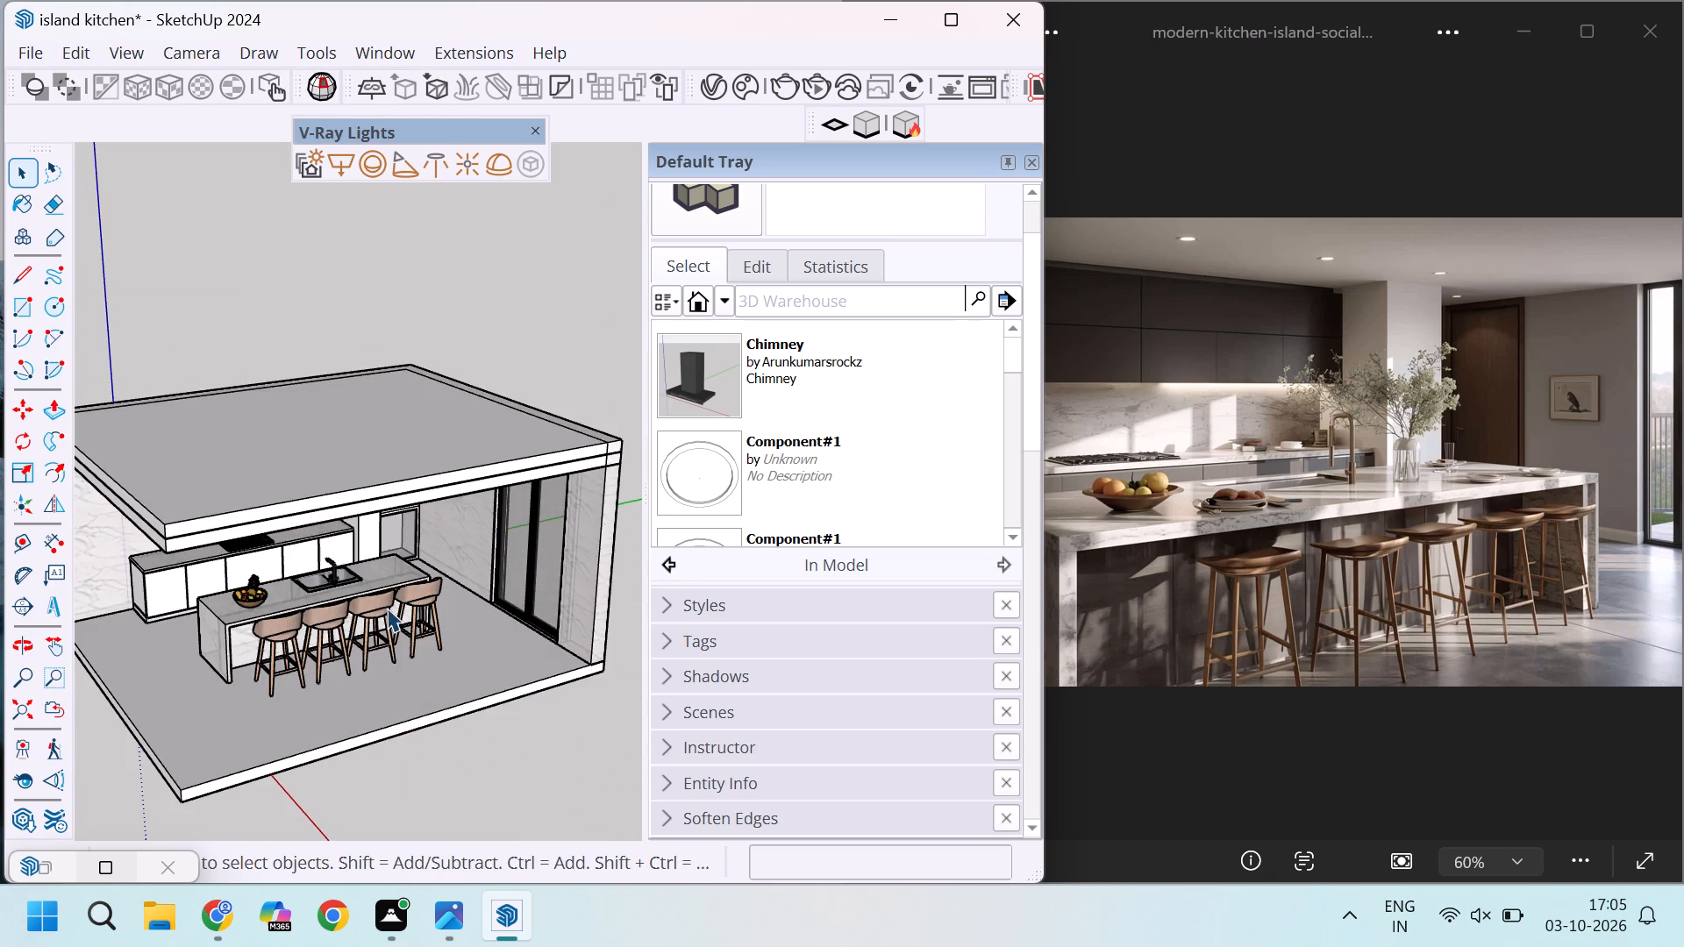
middle_drag(389, 608, 484, 516)
scroll(480, 517, down, 5)
scroll(400, 574, up, 5)
scroll(404, 571, down, 9)
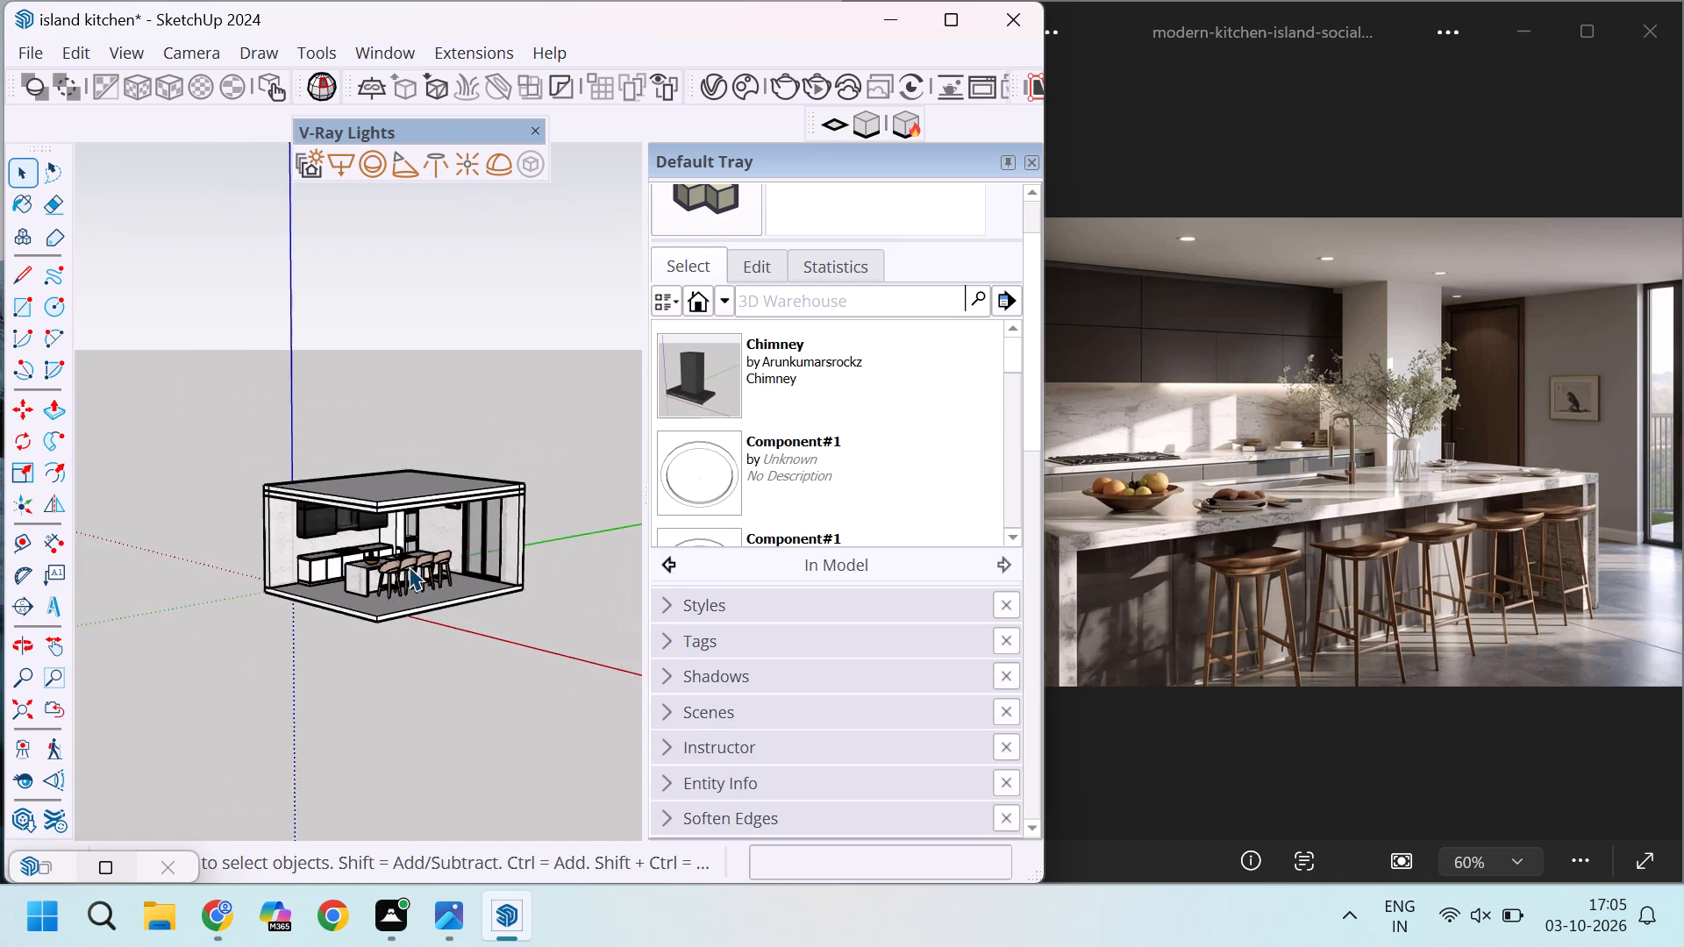
scroll(434, 531, up, 5)
scroll(452, 401, up, 3)
scroll(388, 445, down, 8)
scroll(402, 455, up, 8)
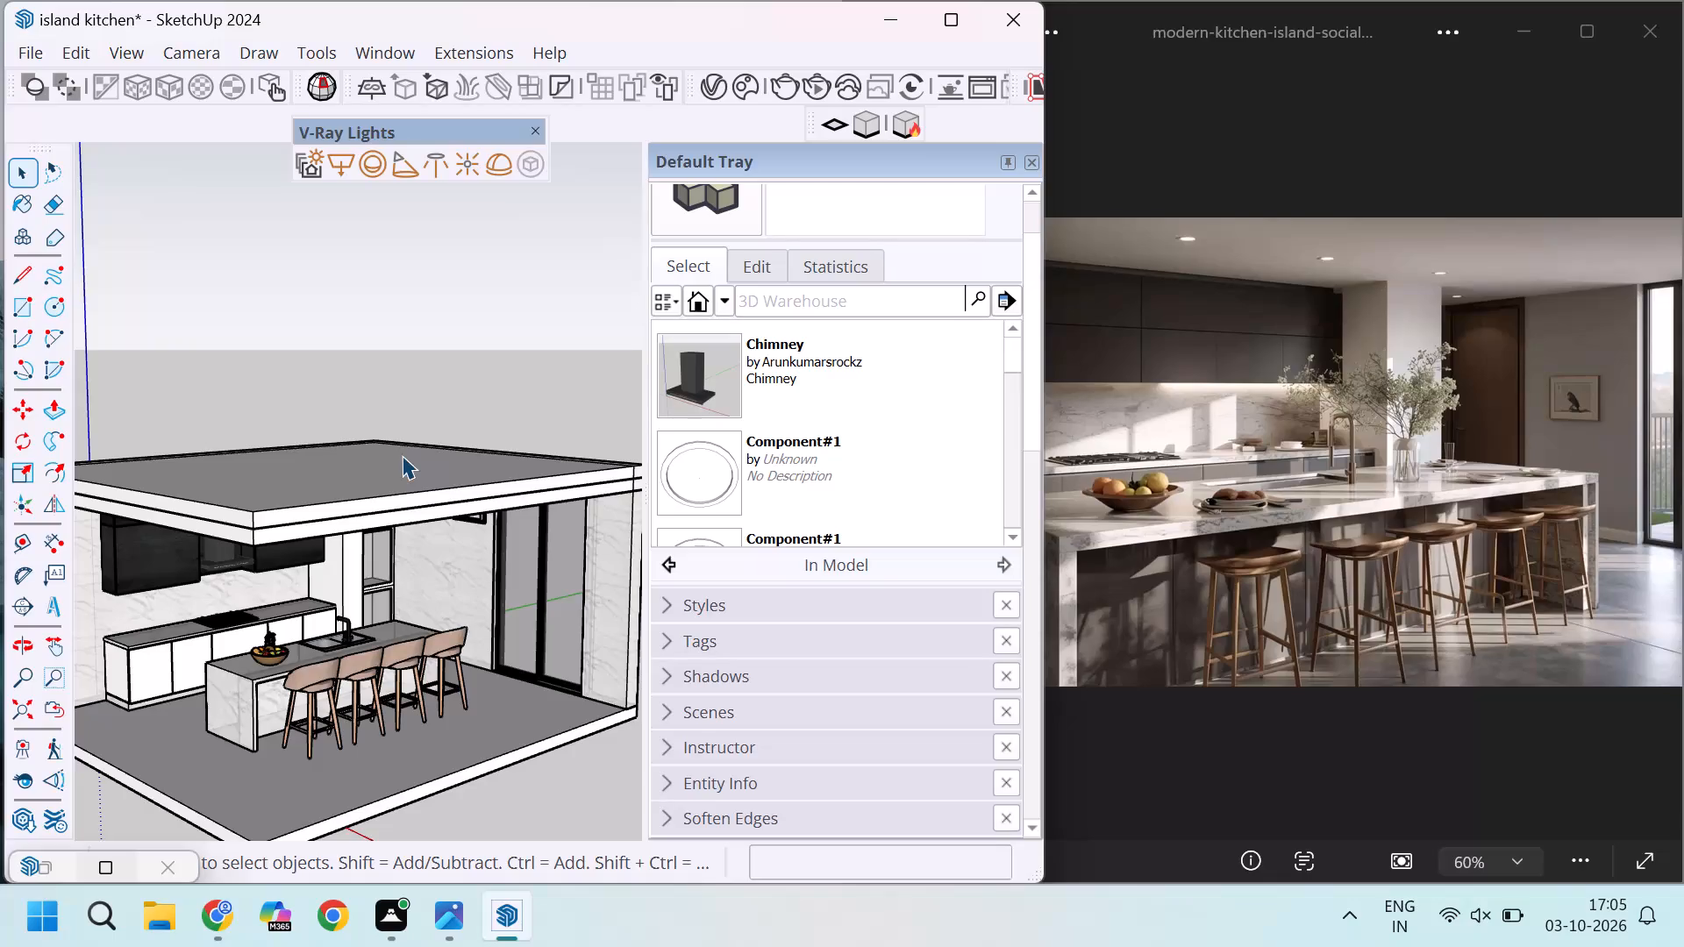
scroll(422, 517, down, 2)
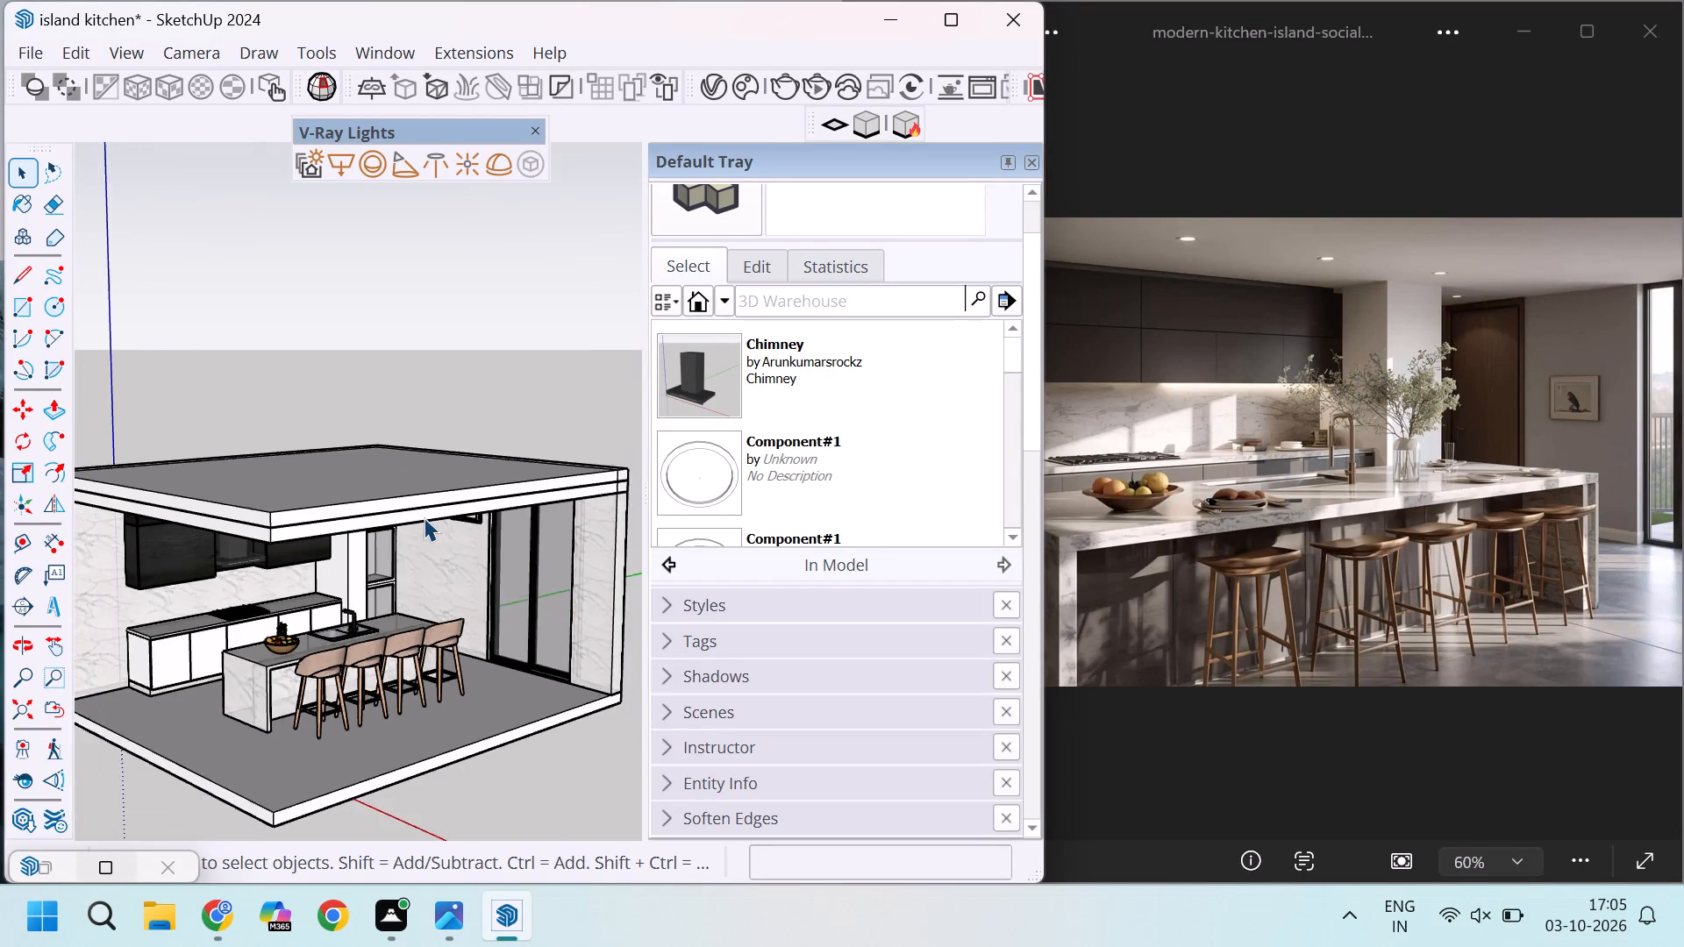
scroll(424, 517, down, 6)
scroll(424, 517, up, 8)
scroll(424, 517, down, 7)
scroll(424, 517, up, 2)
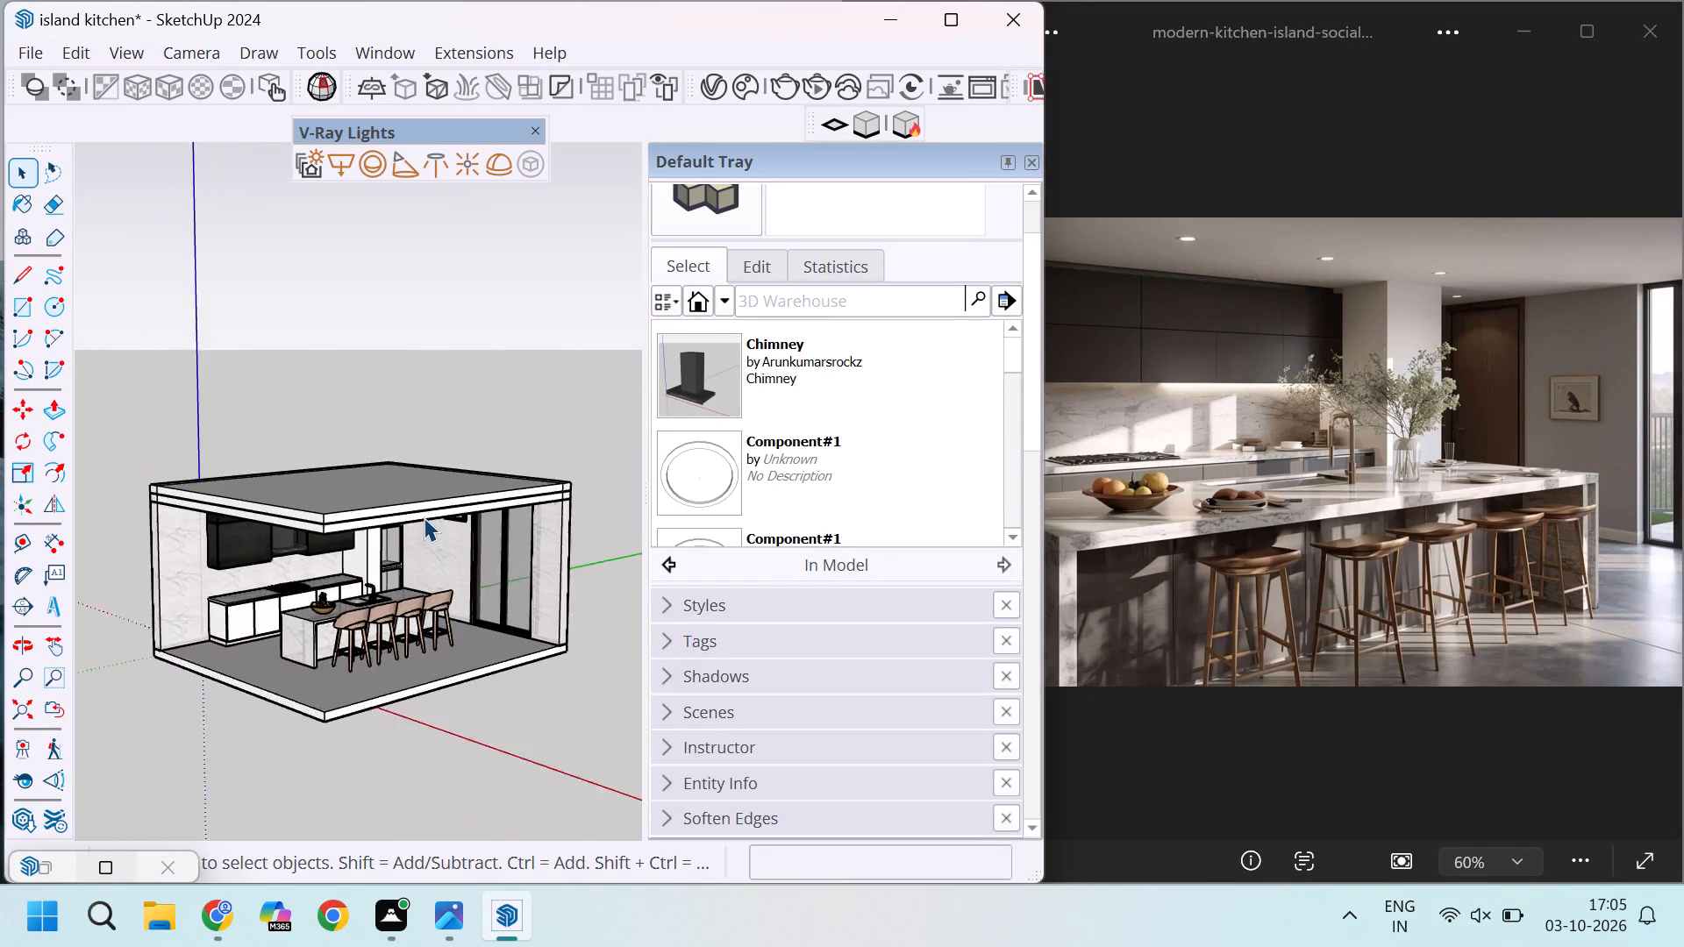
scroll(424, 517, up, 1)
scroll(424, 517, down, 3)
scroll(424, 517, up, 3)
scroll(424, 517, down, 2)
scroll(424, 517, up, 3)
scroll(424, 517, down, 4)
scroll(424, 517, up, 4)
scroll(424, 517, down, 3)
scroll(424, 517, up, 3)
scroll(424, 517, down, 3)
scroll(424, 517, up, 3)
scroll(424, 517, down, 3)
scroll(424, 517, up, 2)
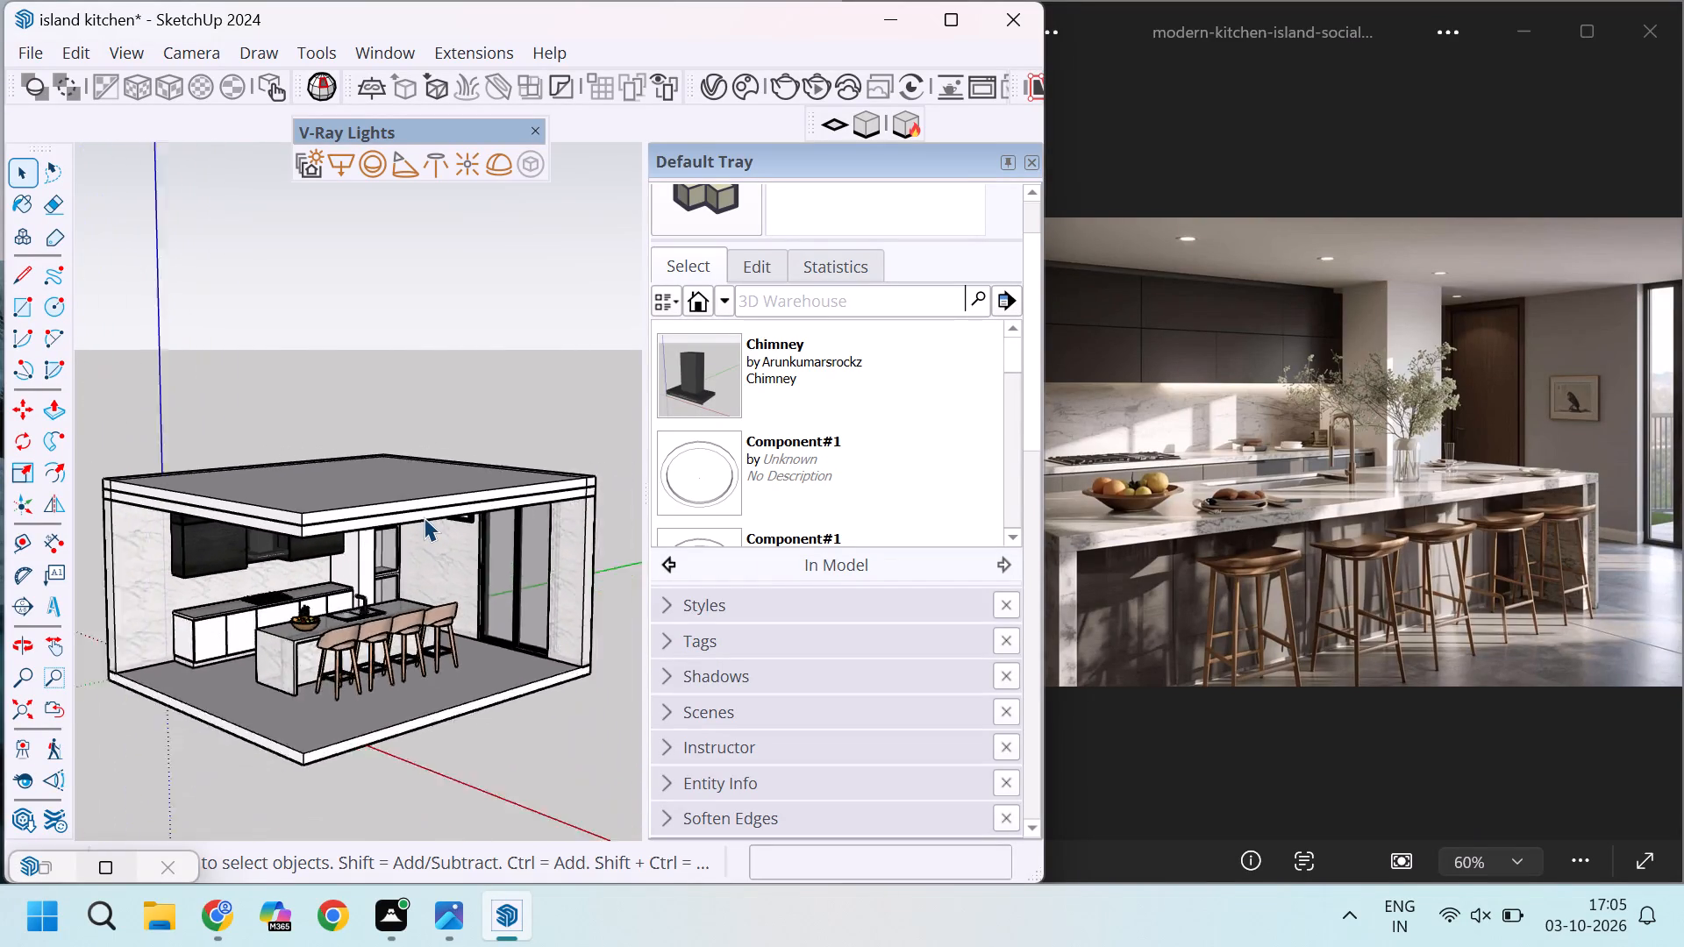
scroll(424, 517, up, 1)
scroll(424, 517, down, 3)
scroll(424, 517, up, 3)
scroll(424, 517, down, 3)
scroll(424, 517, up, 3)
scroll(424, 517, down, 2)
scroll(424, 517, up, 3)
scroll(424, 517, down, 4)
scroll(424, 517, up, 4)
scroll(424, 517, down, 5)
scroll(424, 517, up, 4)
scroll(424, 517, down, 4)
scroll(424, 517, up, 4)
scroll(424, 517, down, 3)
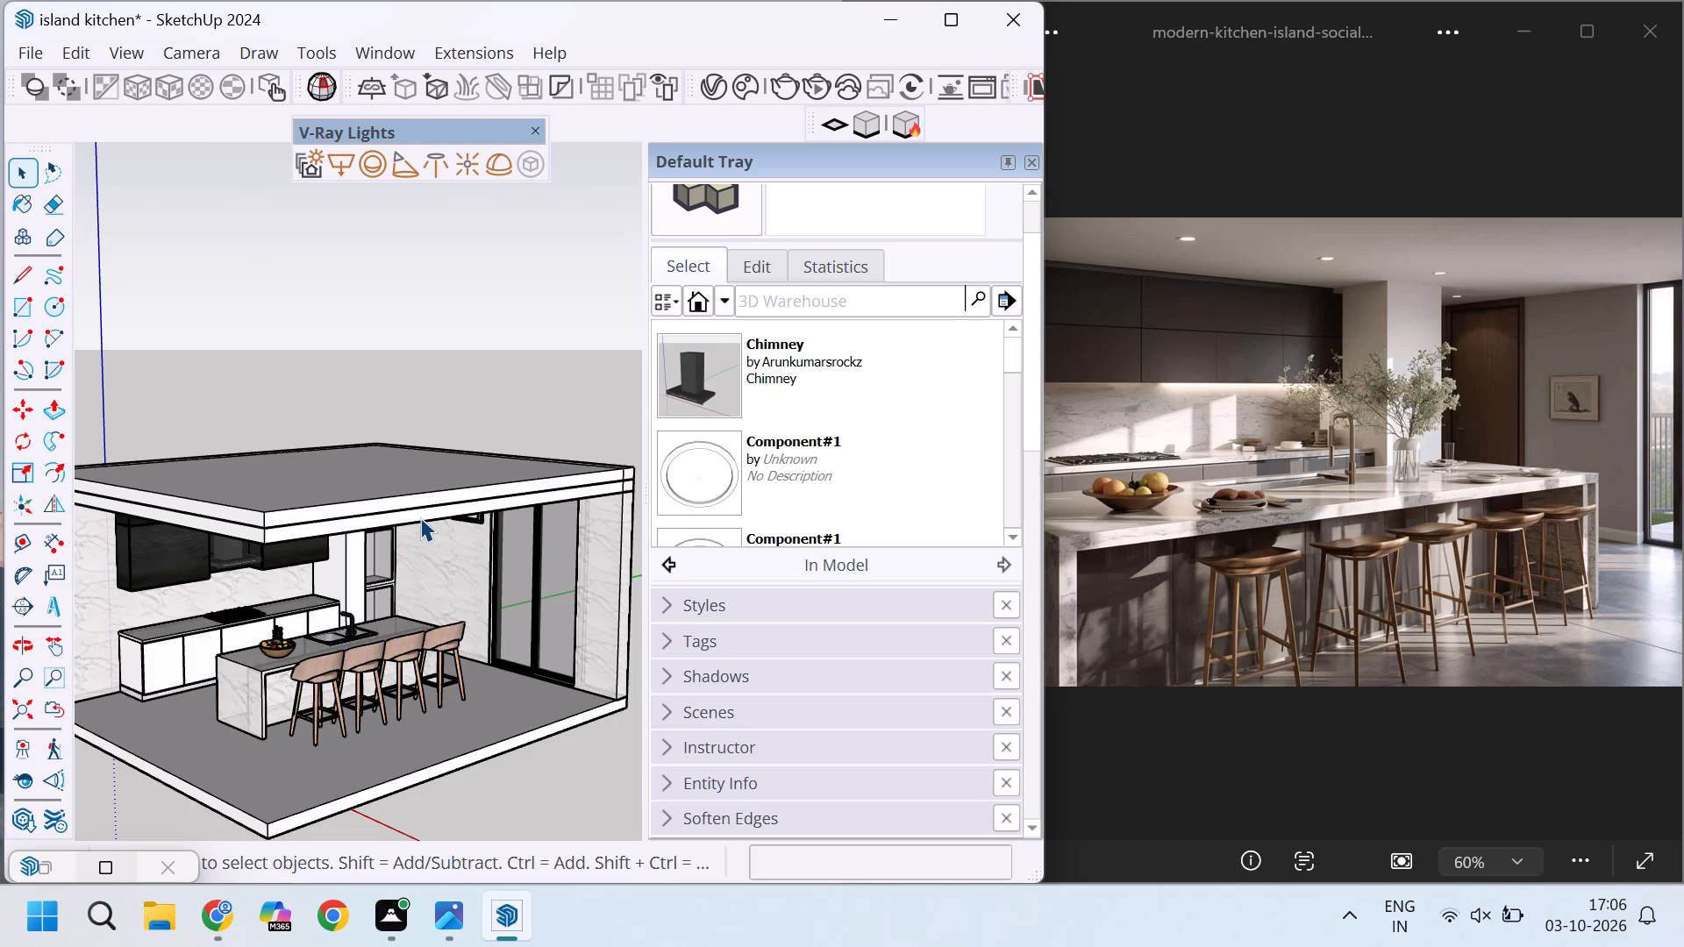
Purge all unused components from the model.
scroll(1000, 344, down, 3)
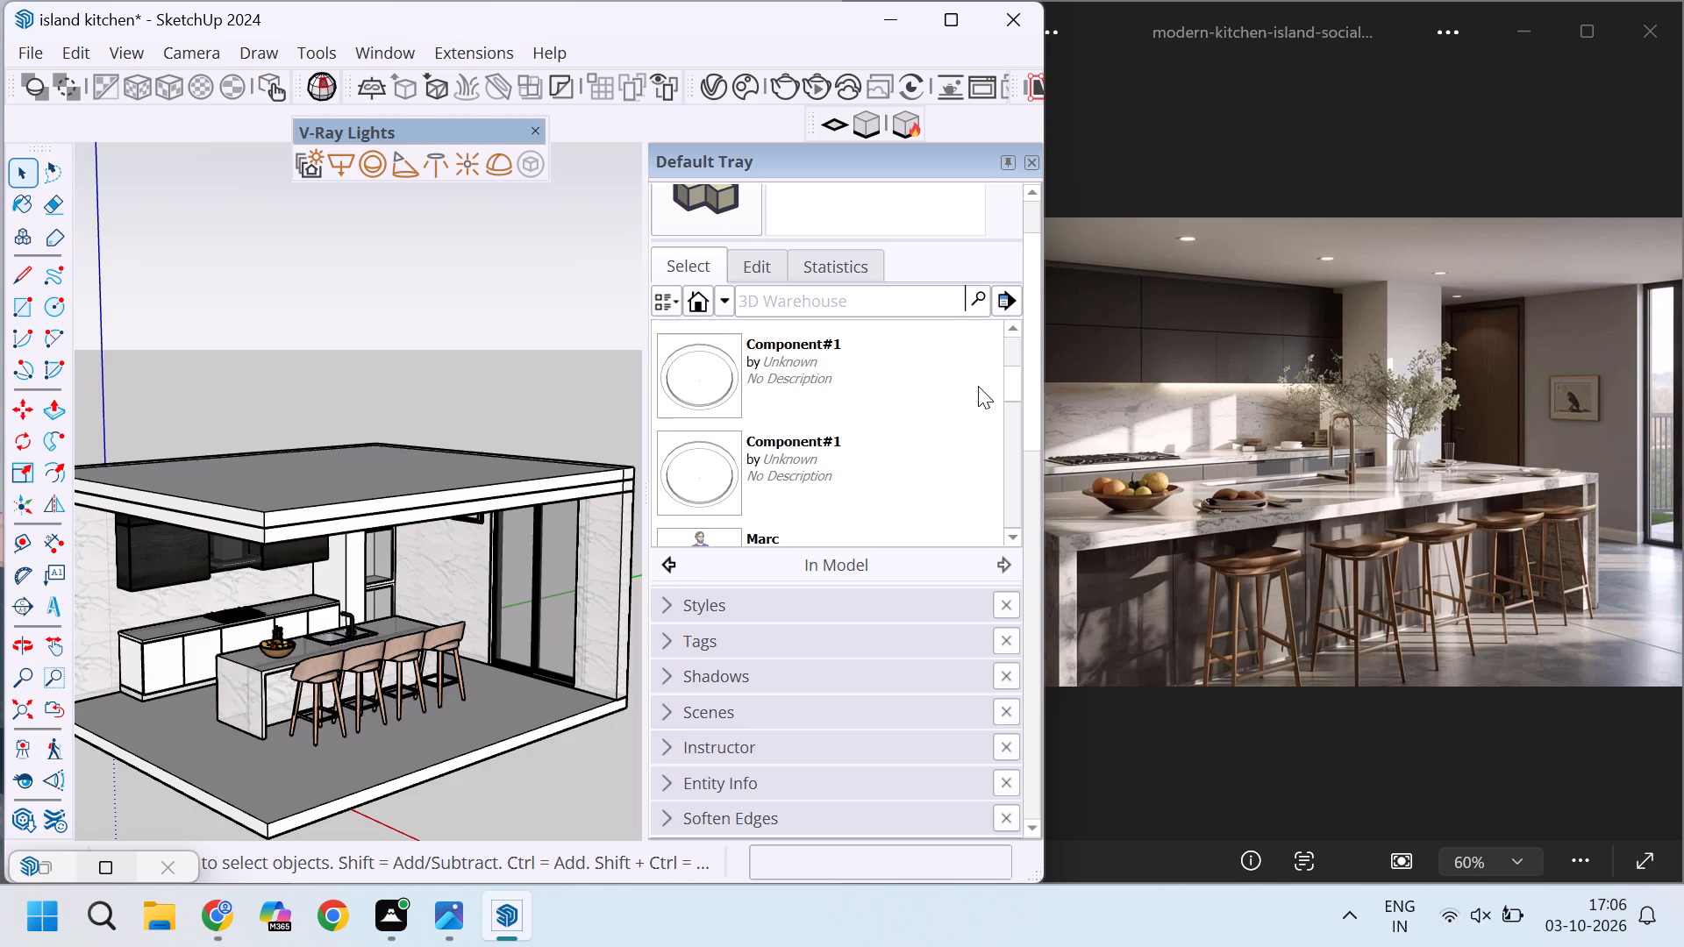
scroll(924, 409, down, 4)
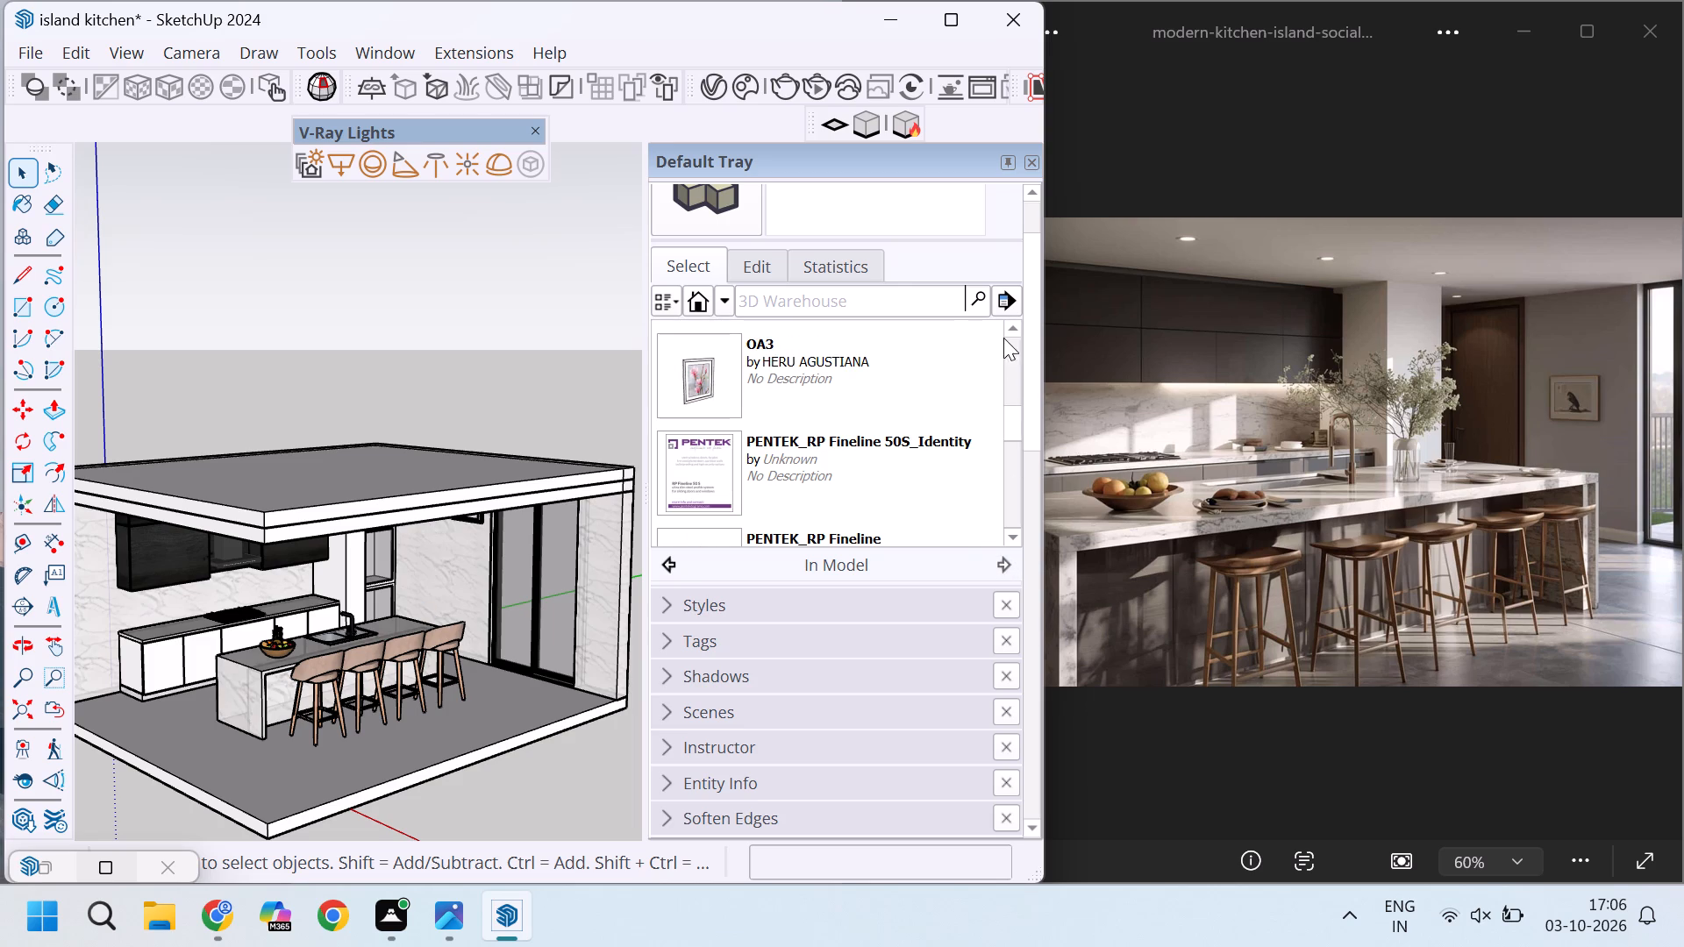
click(1003, 290)
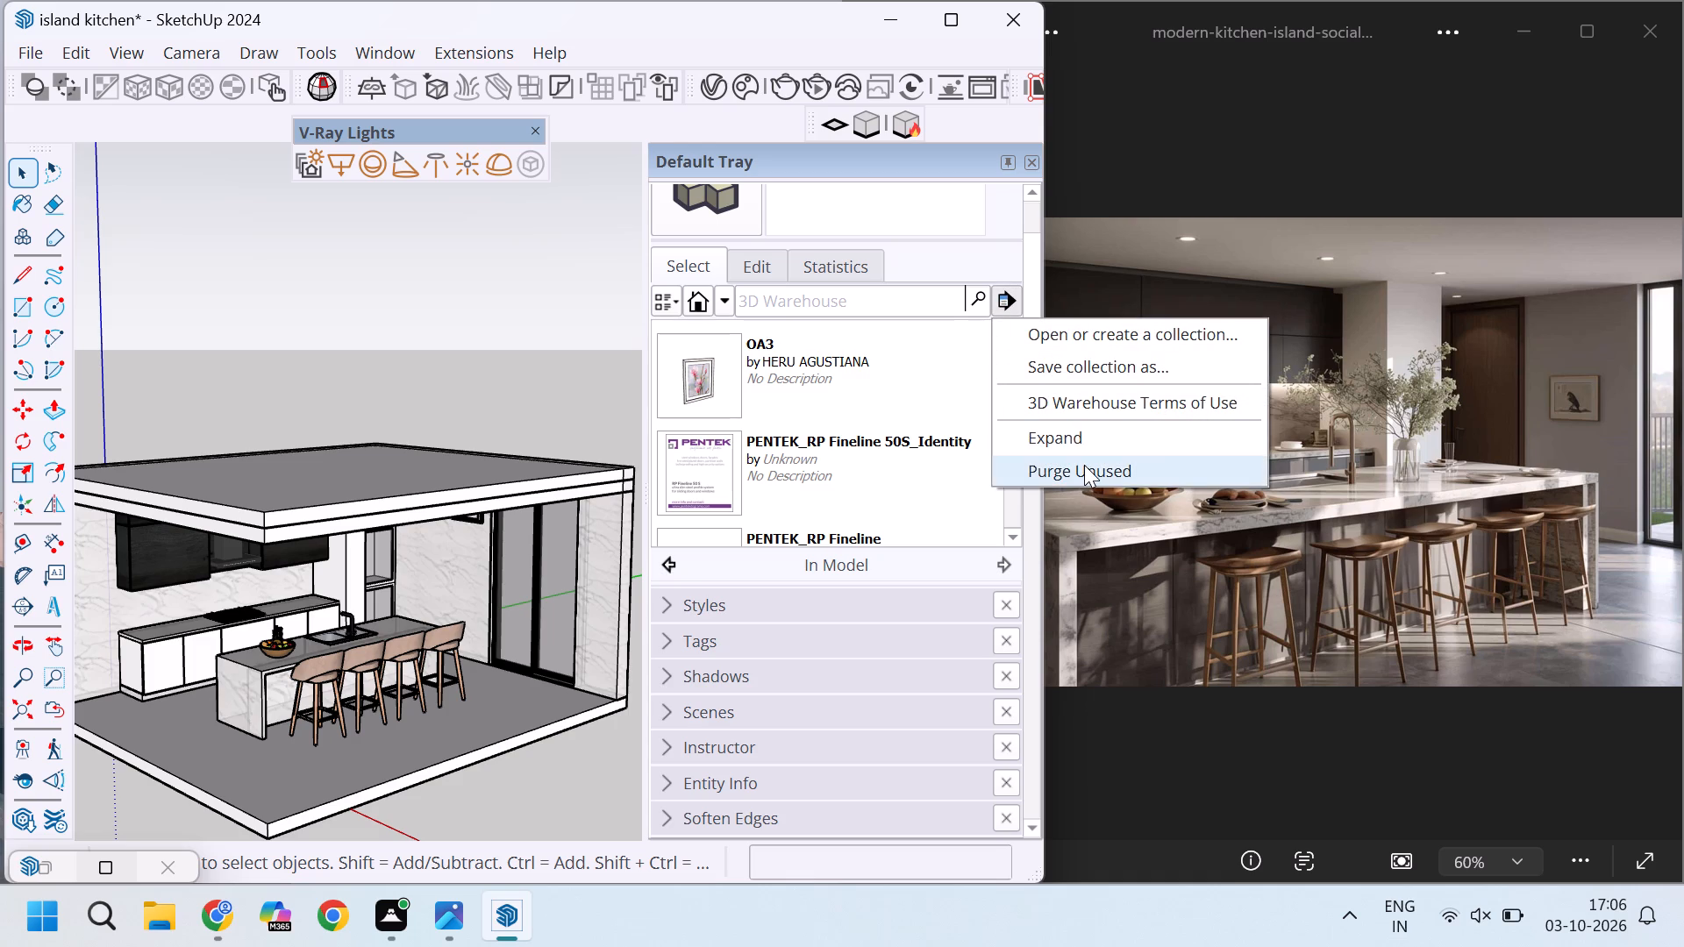
click(1084, 465)
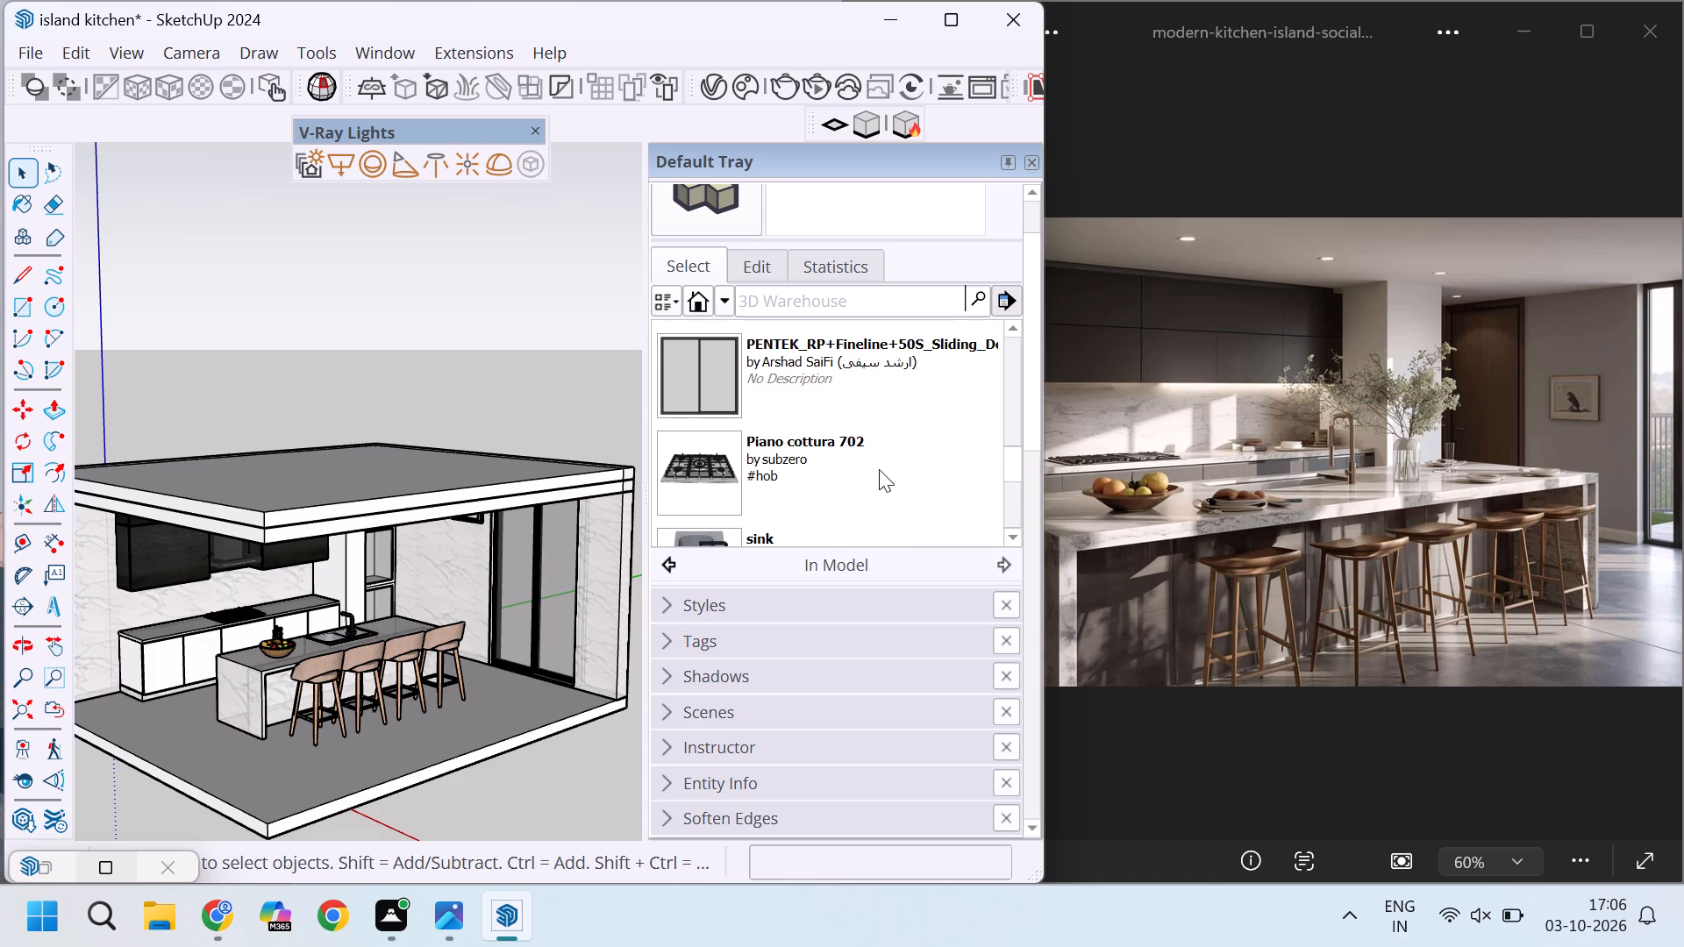
scroll(905, 418, up, 13)
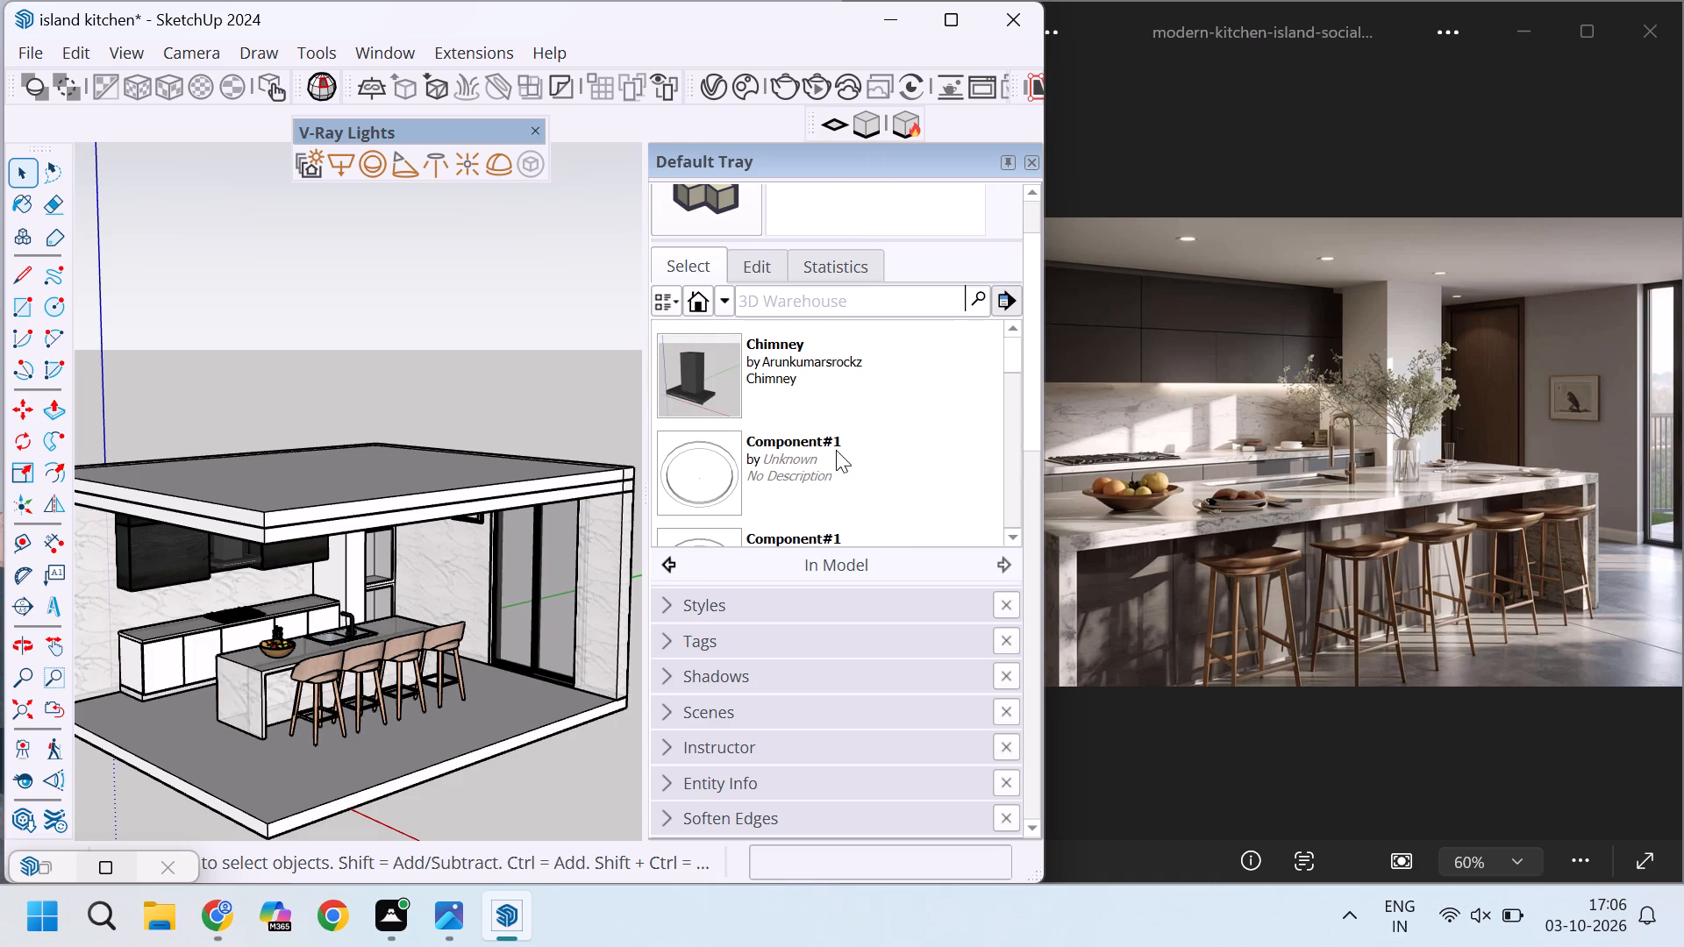
scroll(755, 234, up, 8)
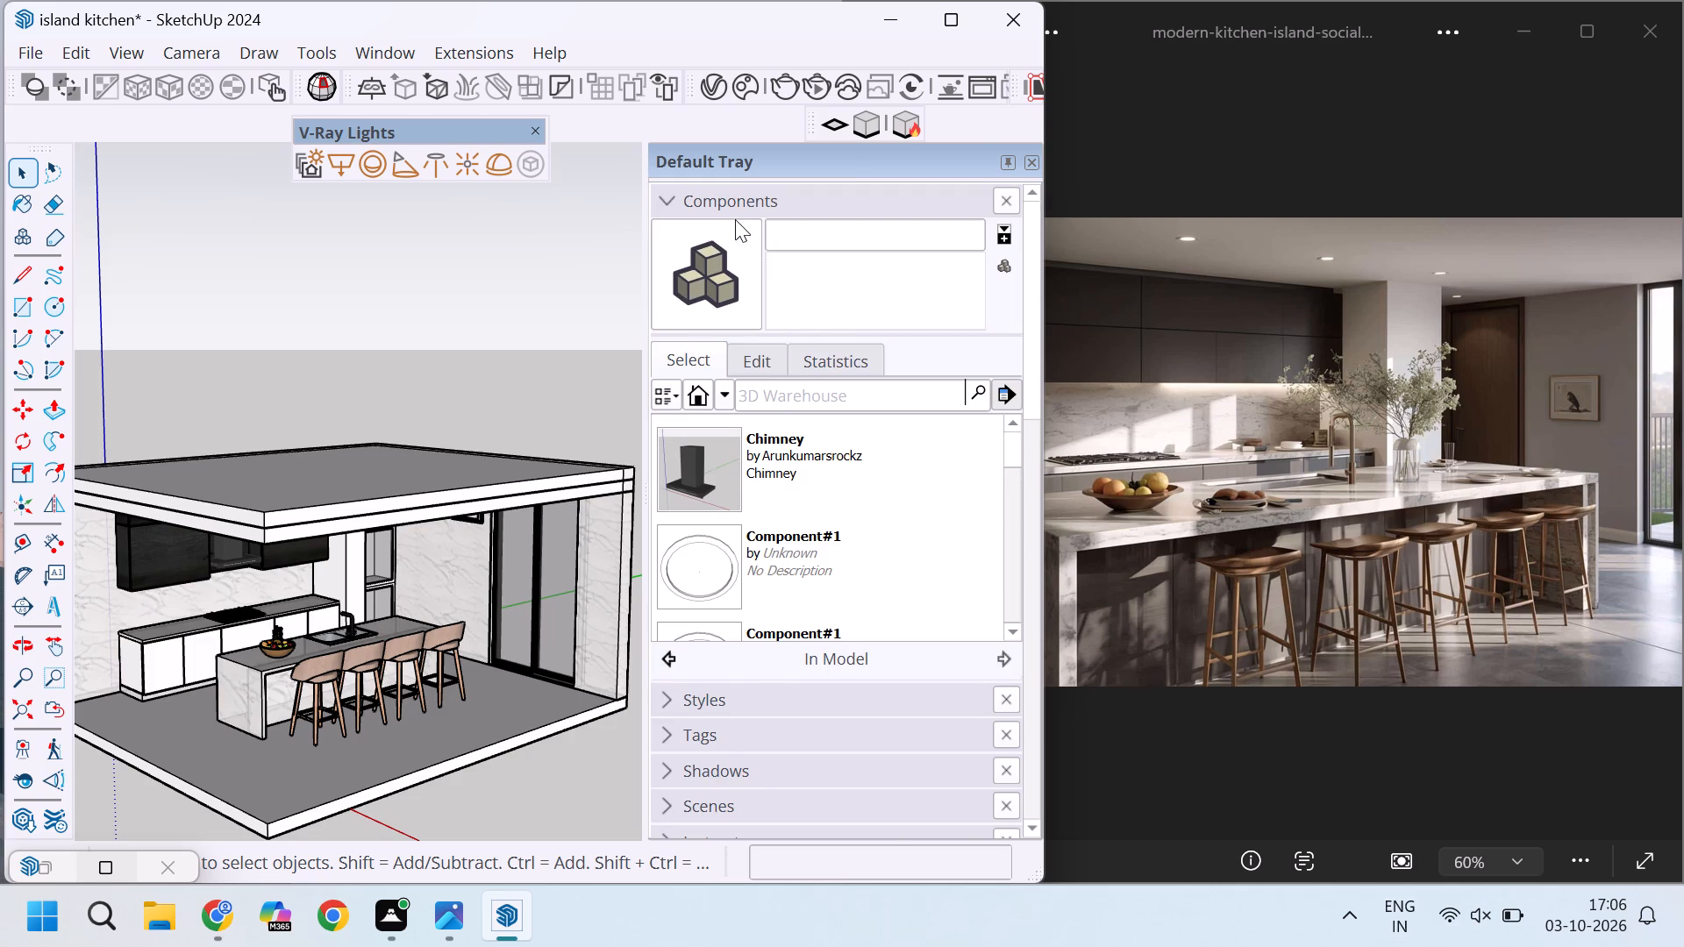
Collapse the Components, Materials and Overlays sections of the tray.
click(735, 214)
click(689, 484)
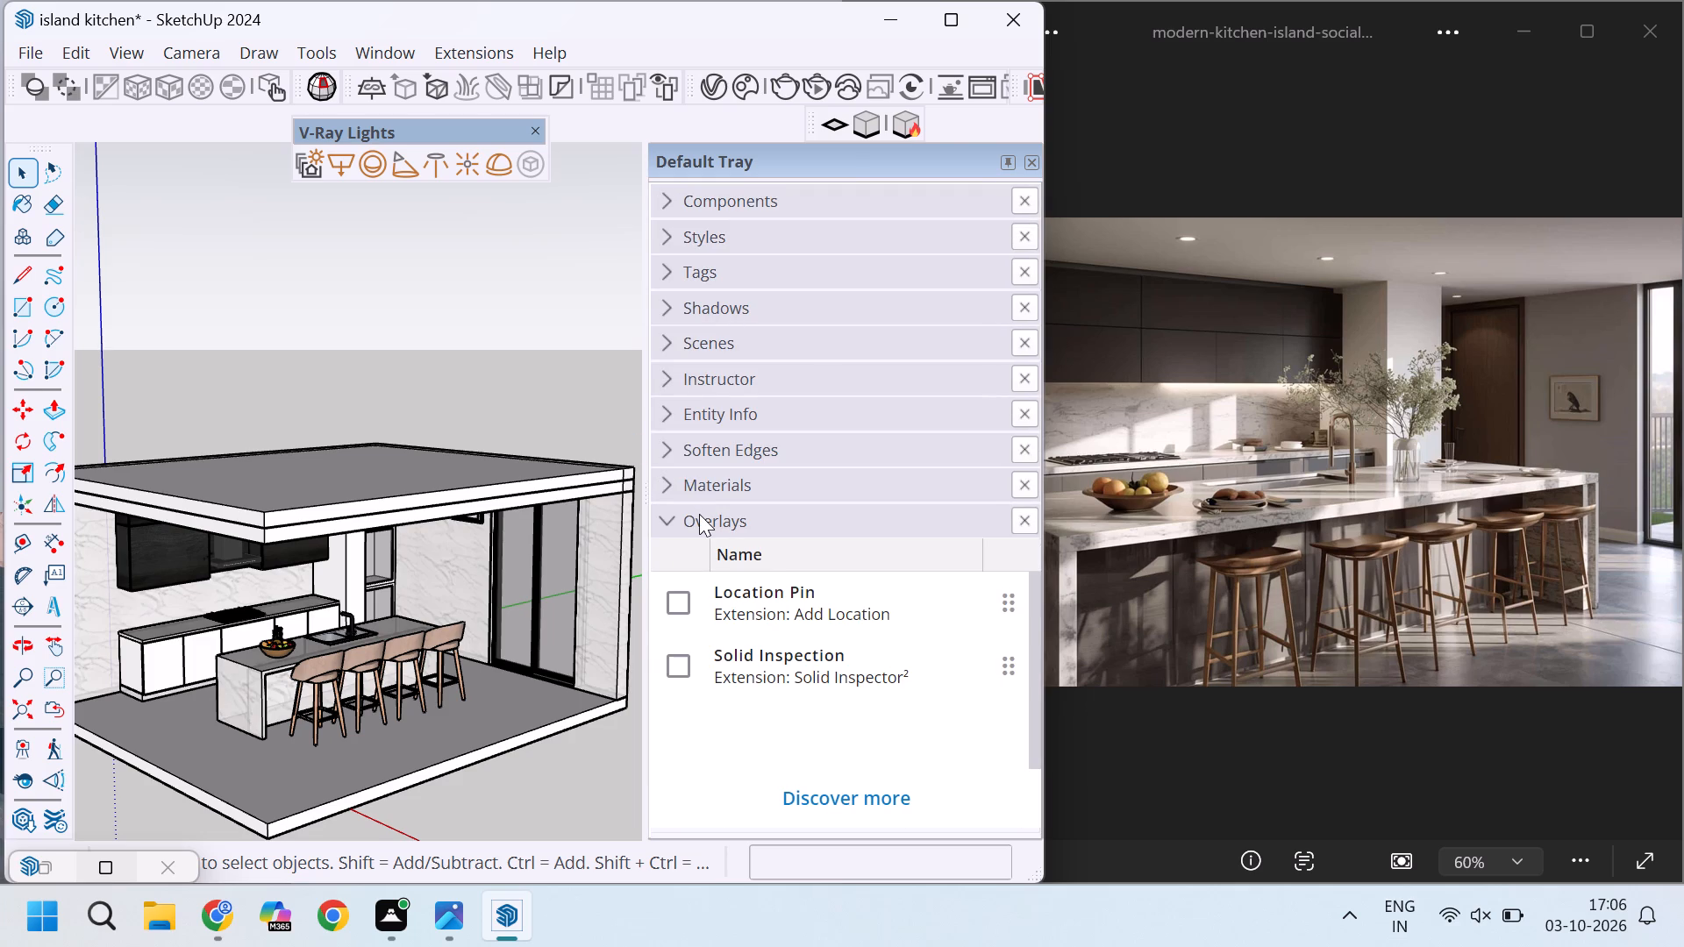
click(699, 514)
Inspect the kitchen's shelving, wall picture, sliding door, cabinets and island against the reference photo.
scroll(476, 457, down, 9)
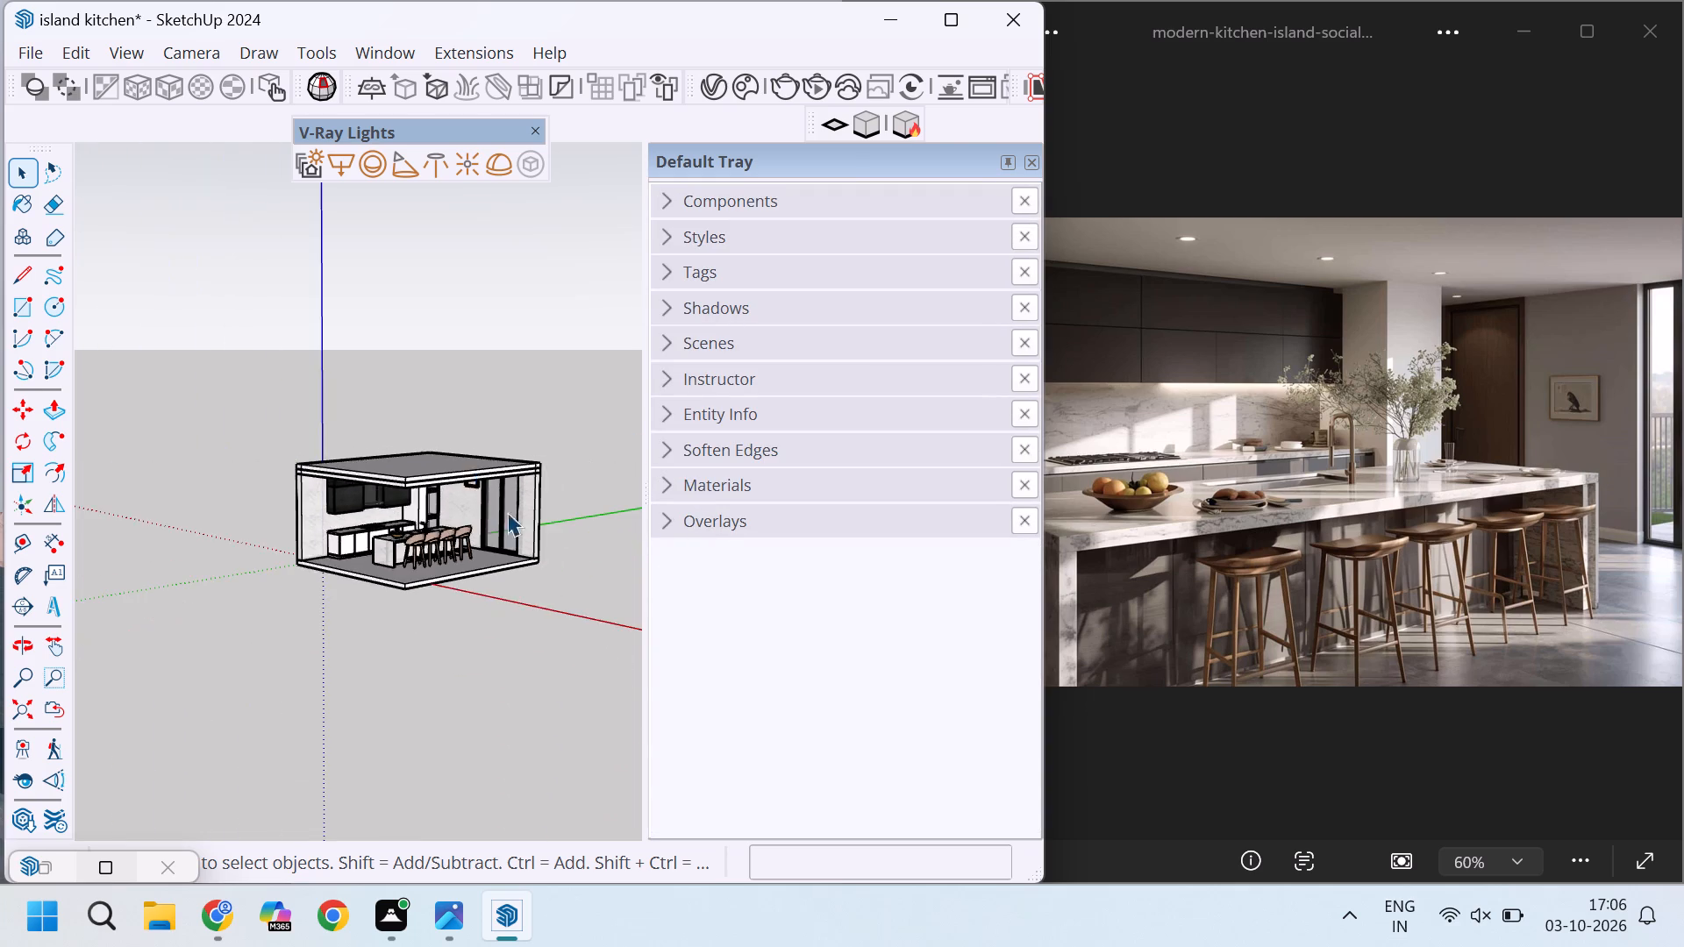
scroll(508, 523, up, 10)
scroll(378, 616, up, 3)
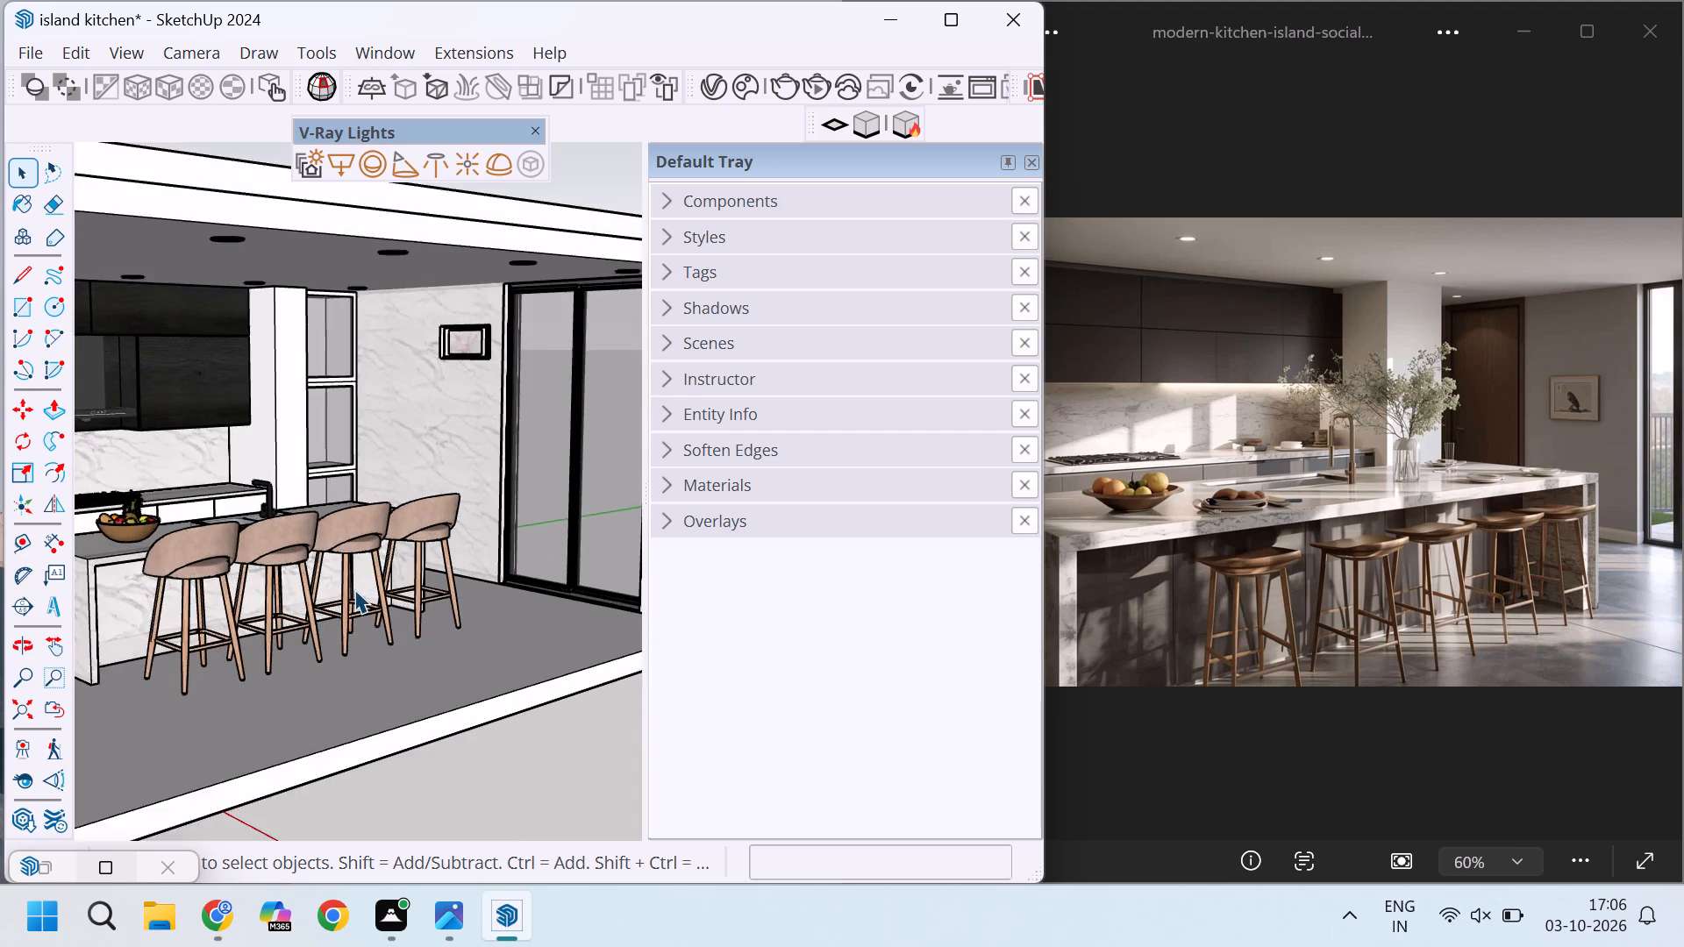
scroll(354, 589, down, 6)
scroll(368, 502, down, 6)
scroll(352, 473, up, 10)
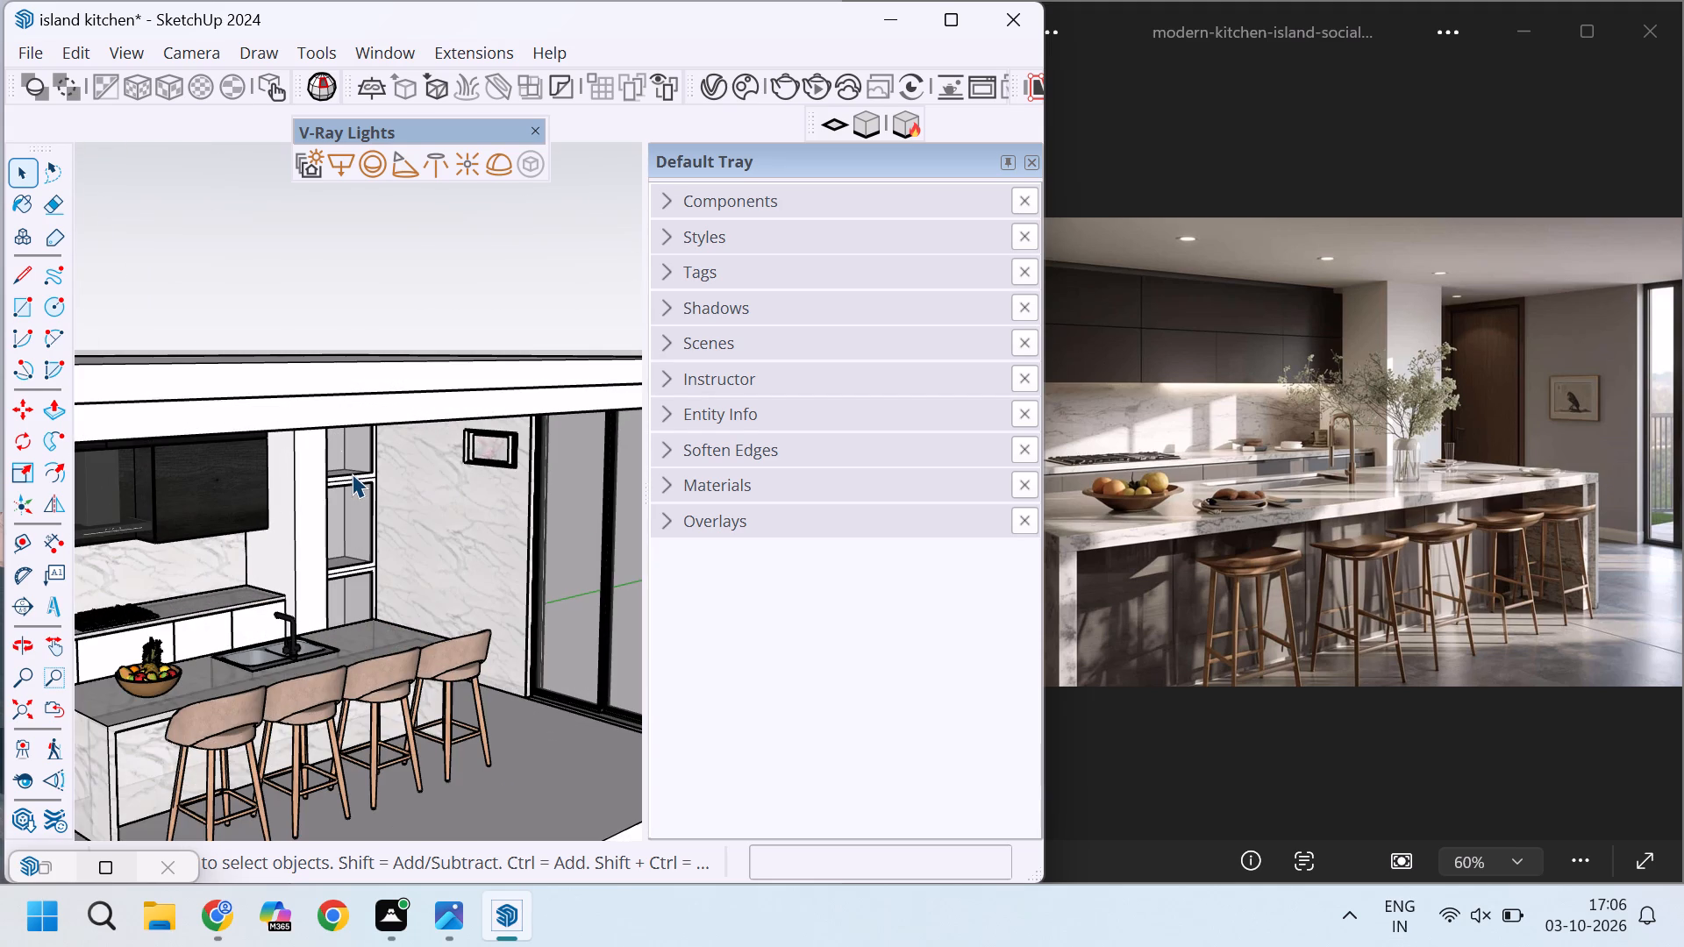
scroll(395, 464, up, 4)
scroll(477, 436, up, 7)
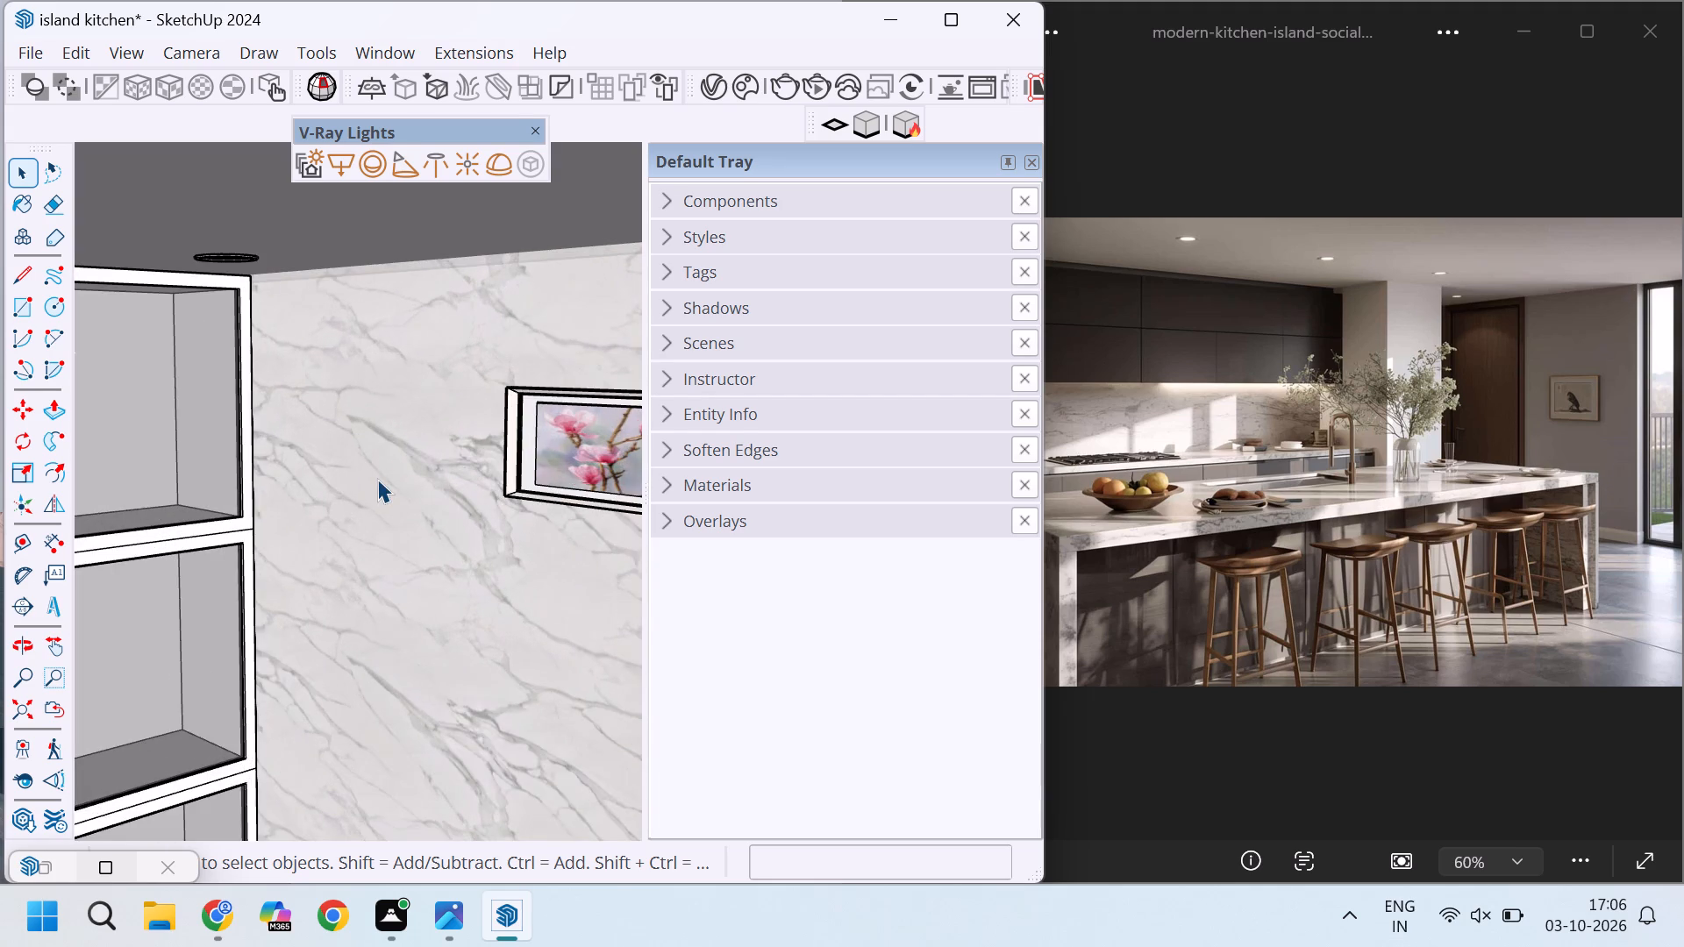
scroll(377, 479, down, 18)
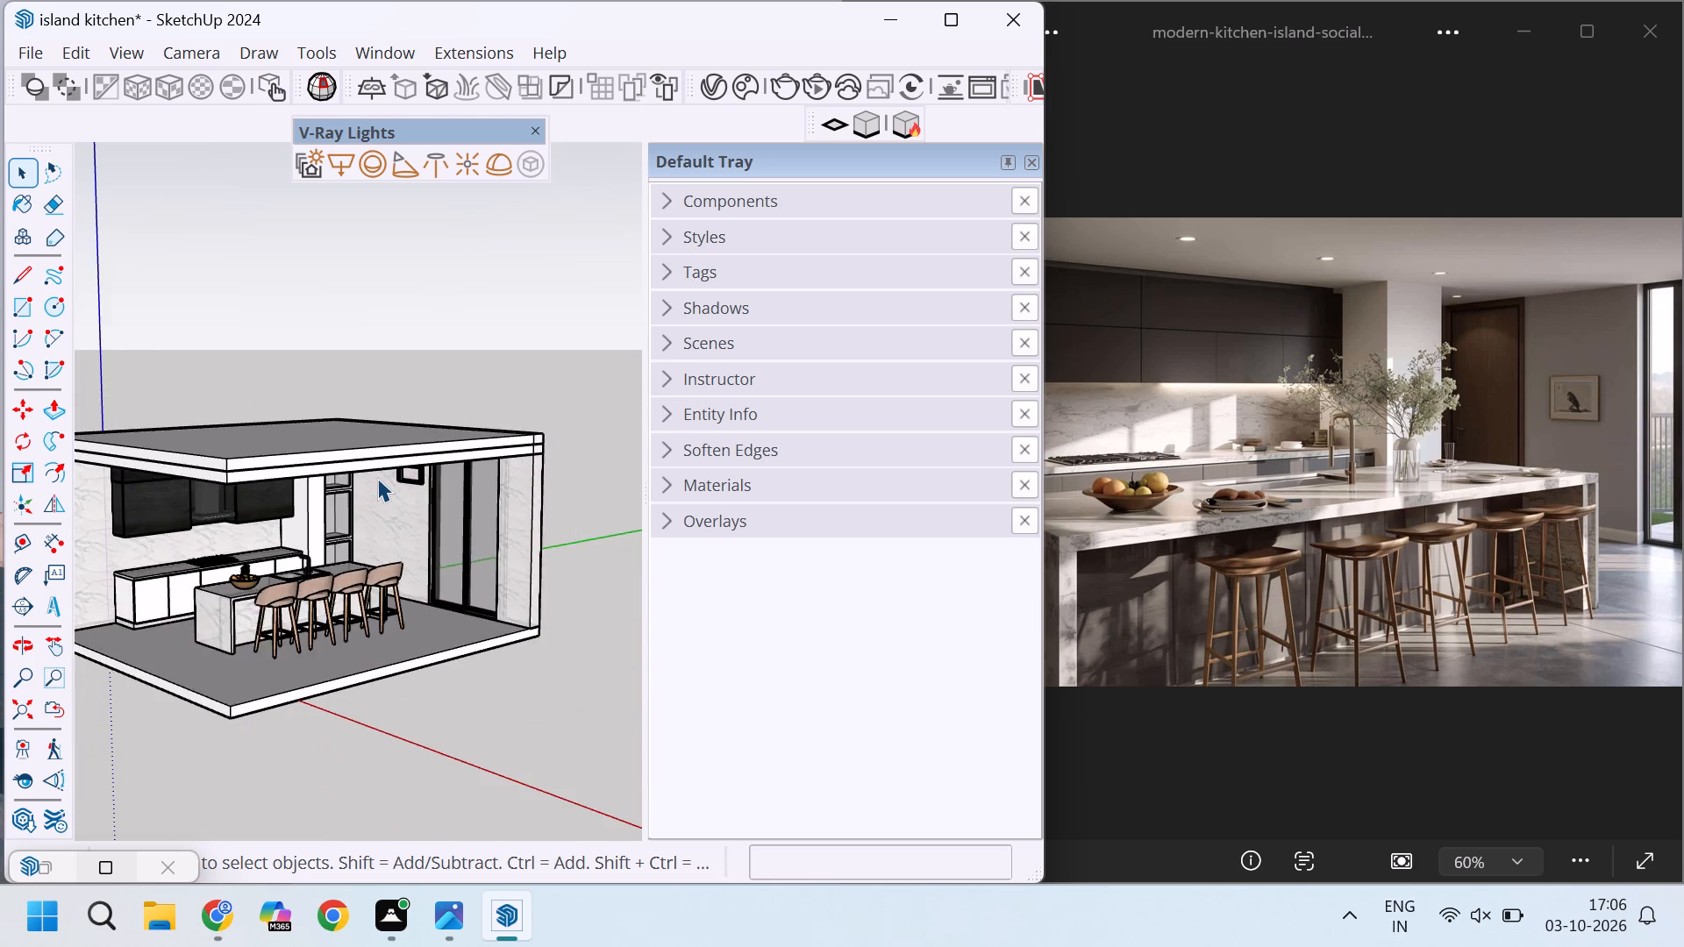
scroll(377, 478, down, 2)
scroll(476, 461, up, 10)
scroll(469, 530, down, 4)
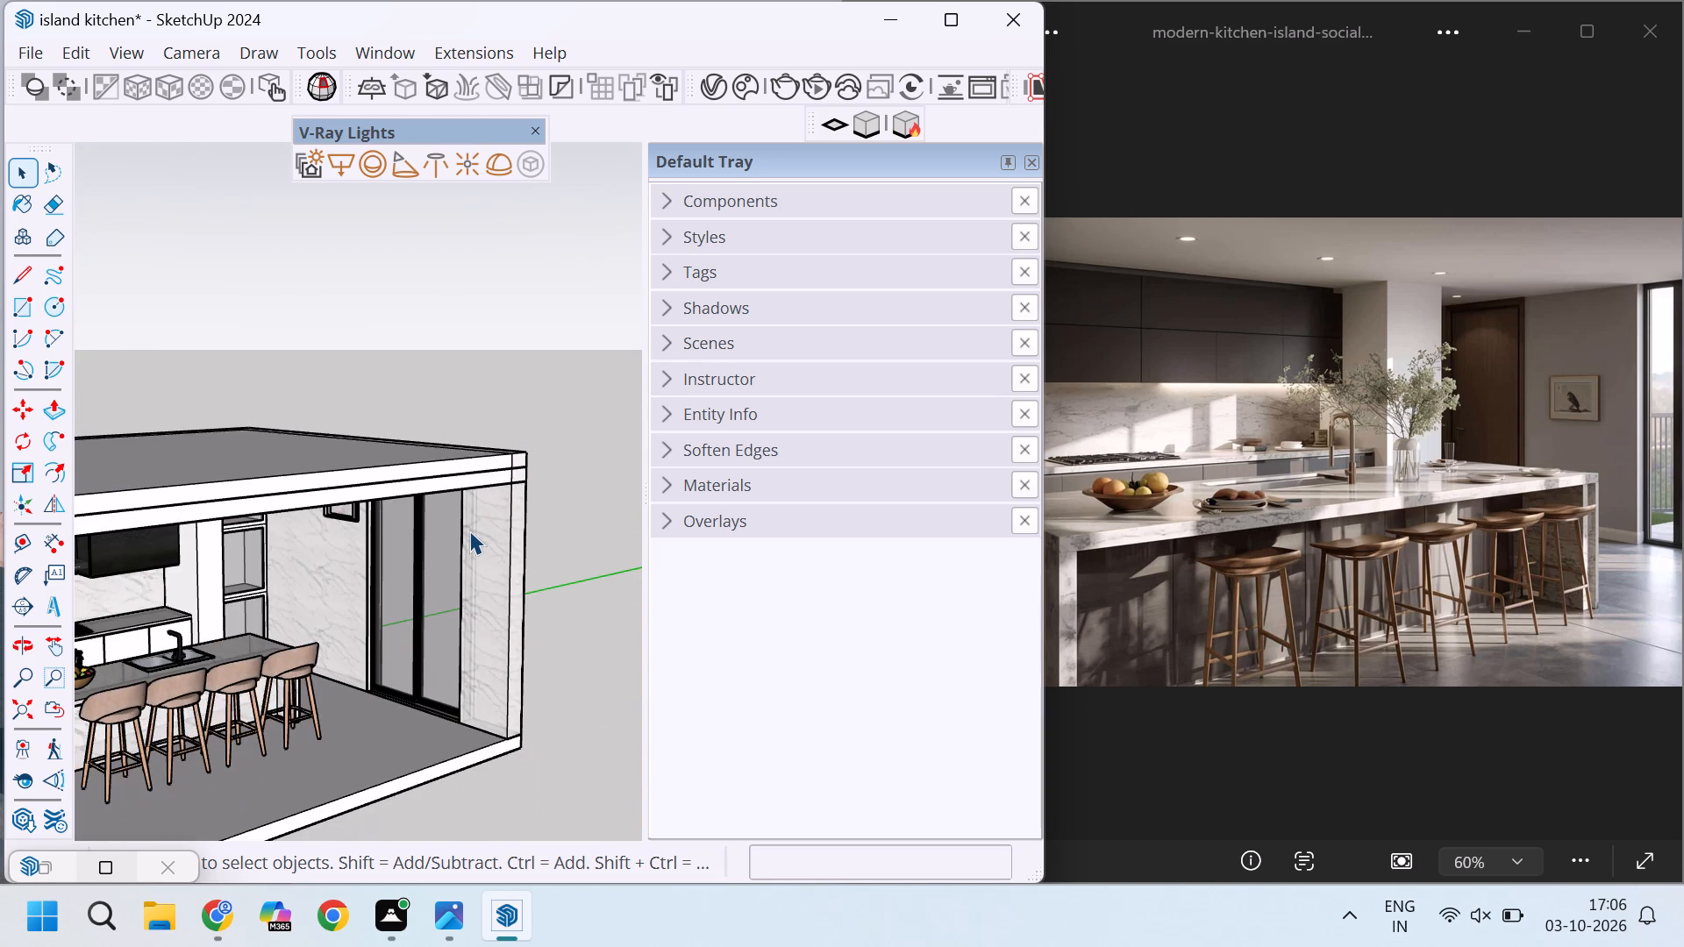
scroll(469, 530, down, 10)
scroll(197, 665, up, 6)
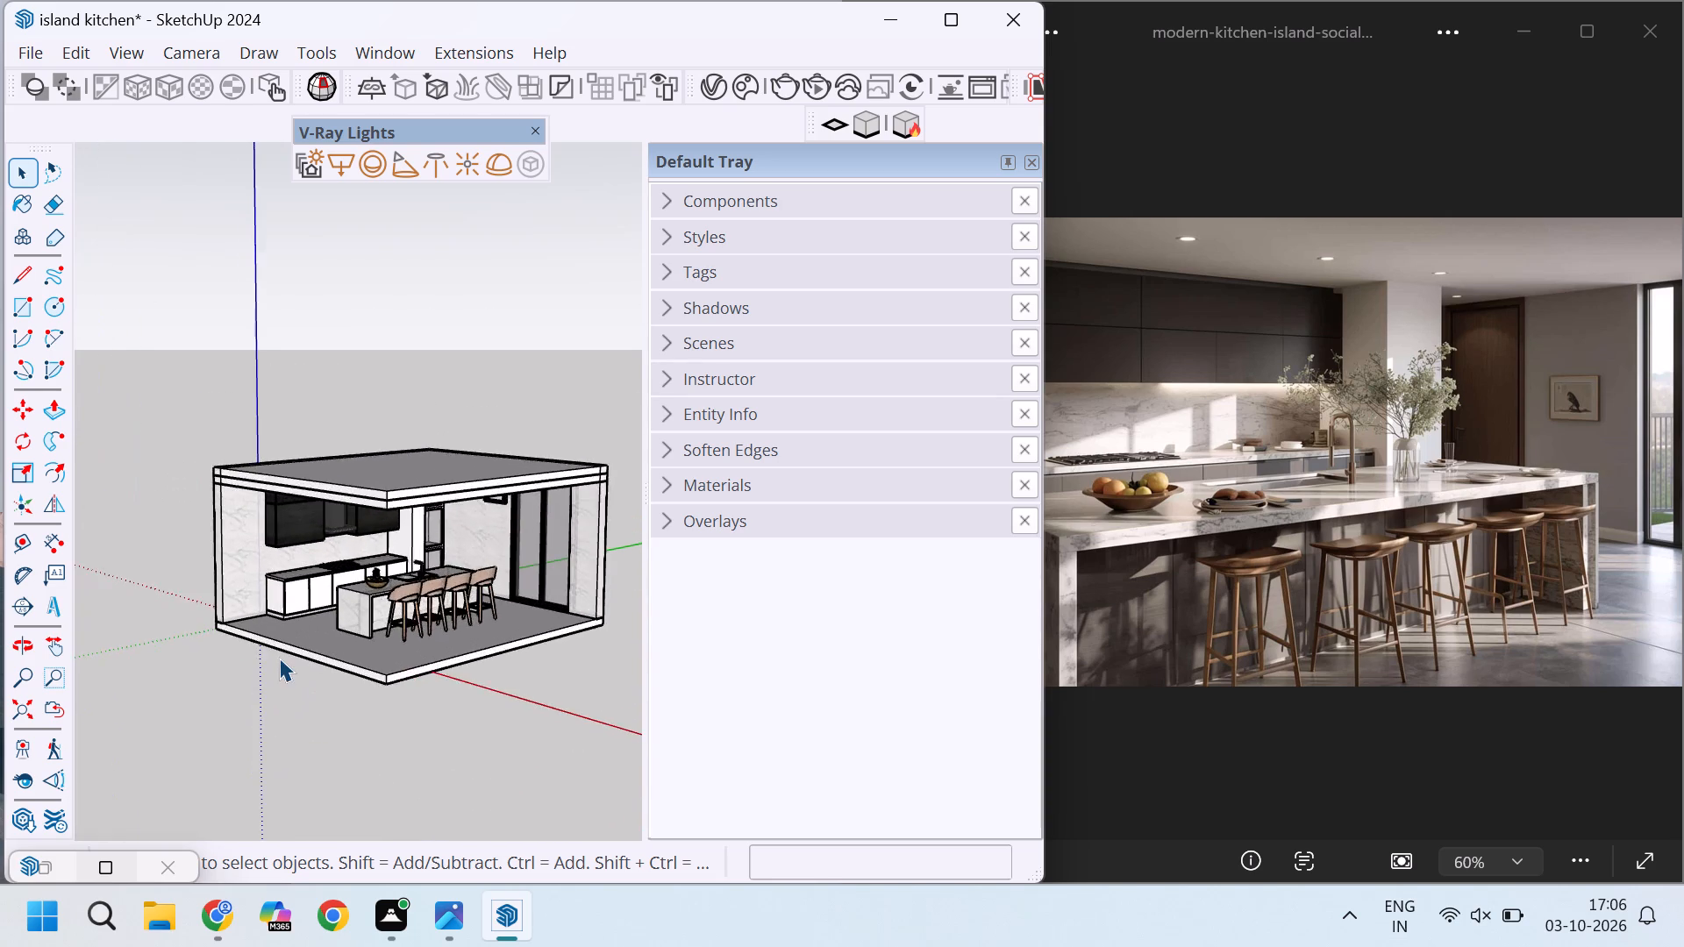
scroll(279, 658, up, 14)
scroll(35, 568, down, 7)
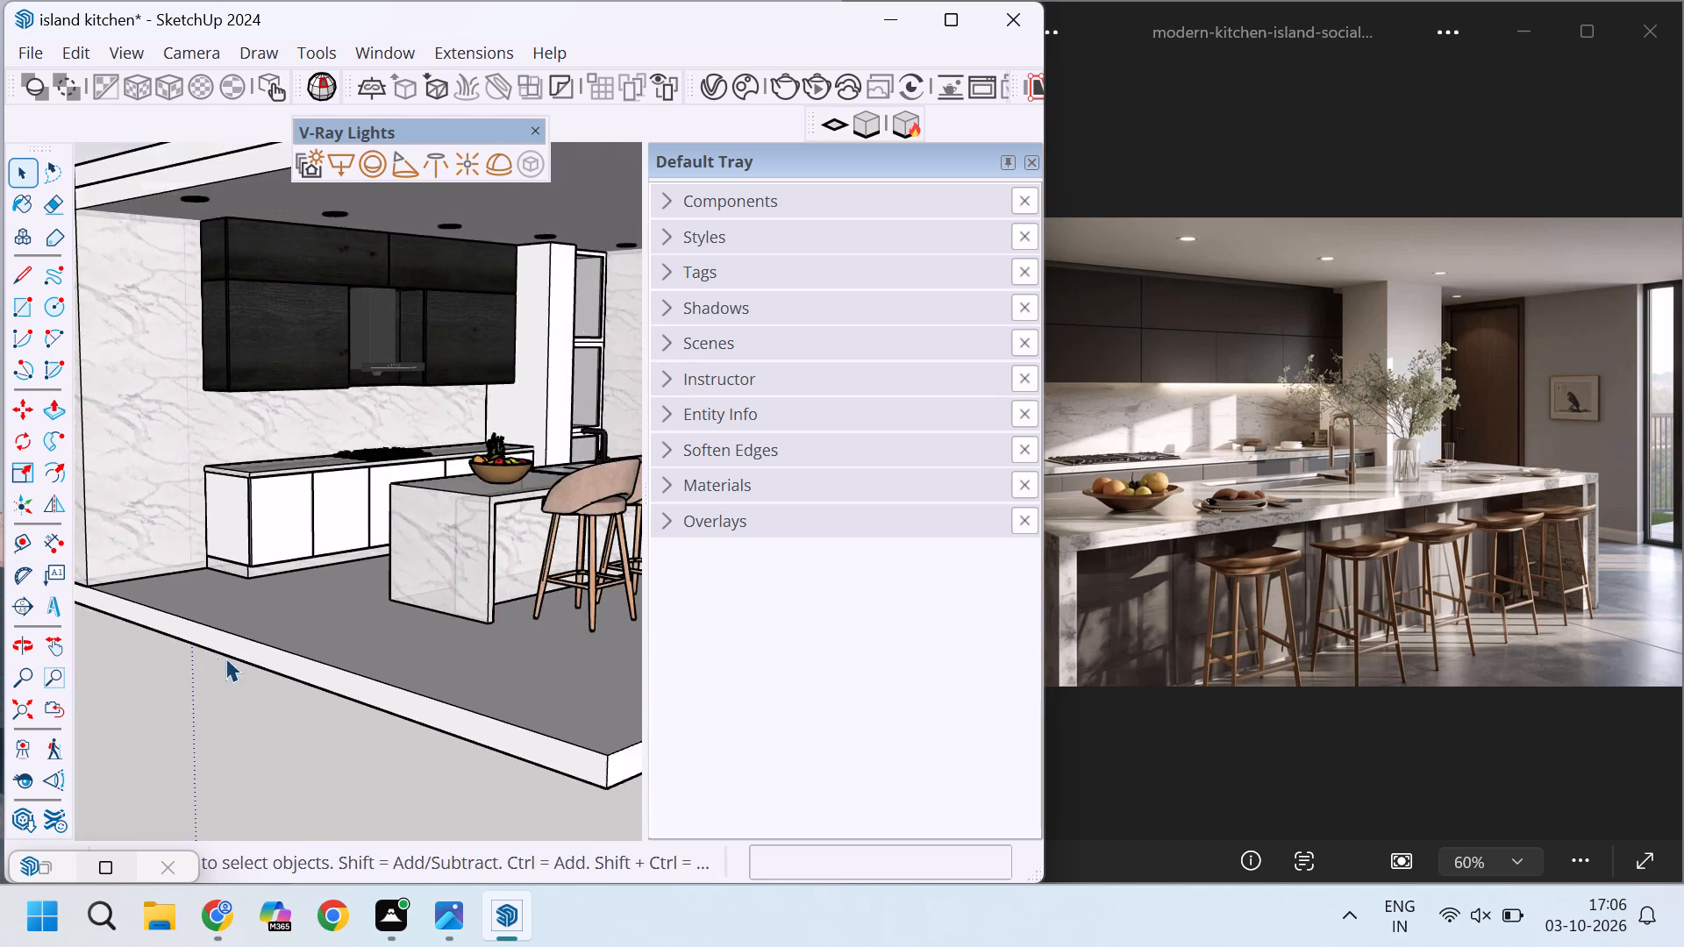
scroll(236, 673, down, 6)
scroll(206, 596, up, 3)
scroll(208, 595, down, 4)
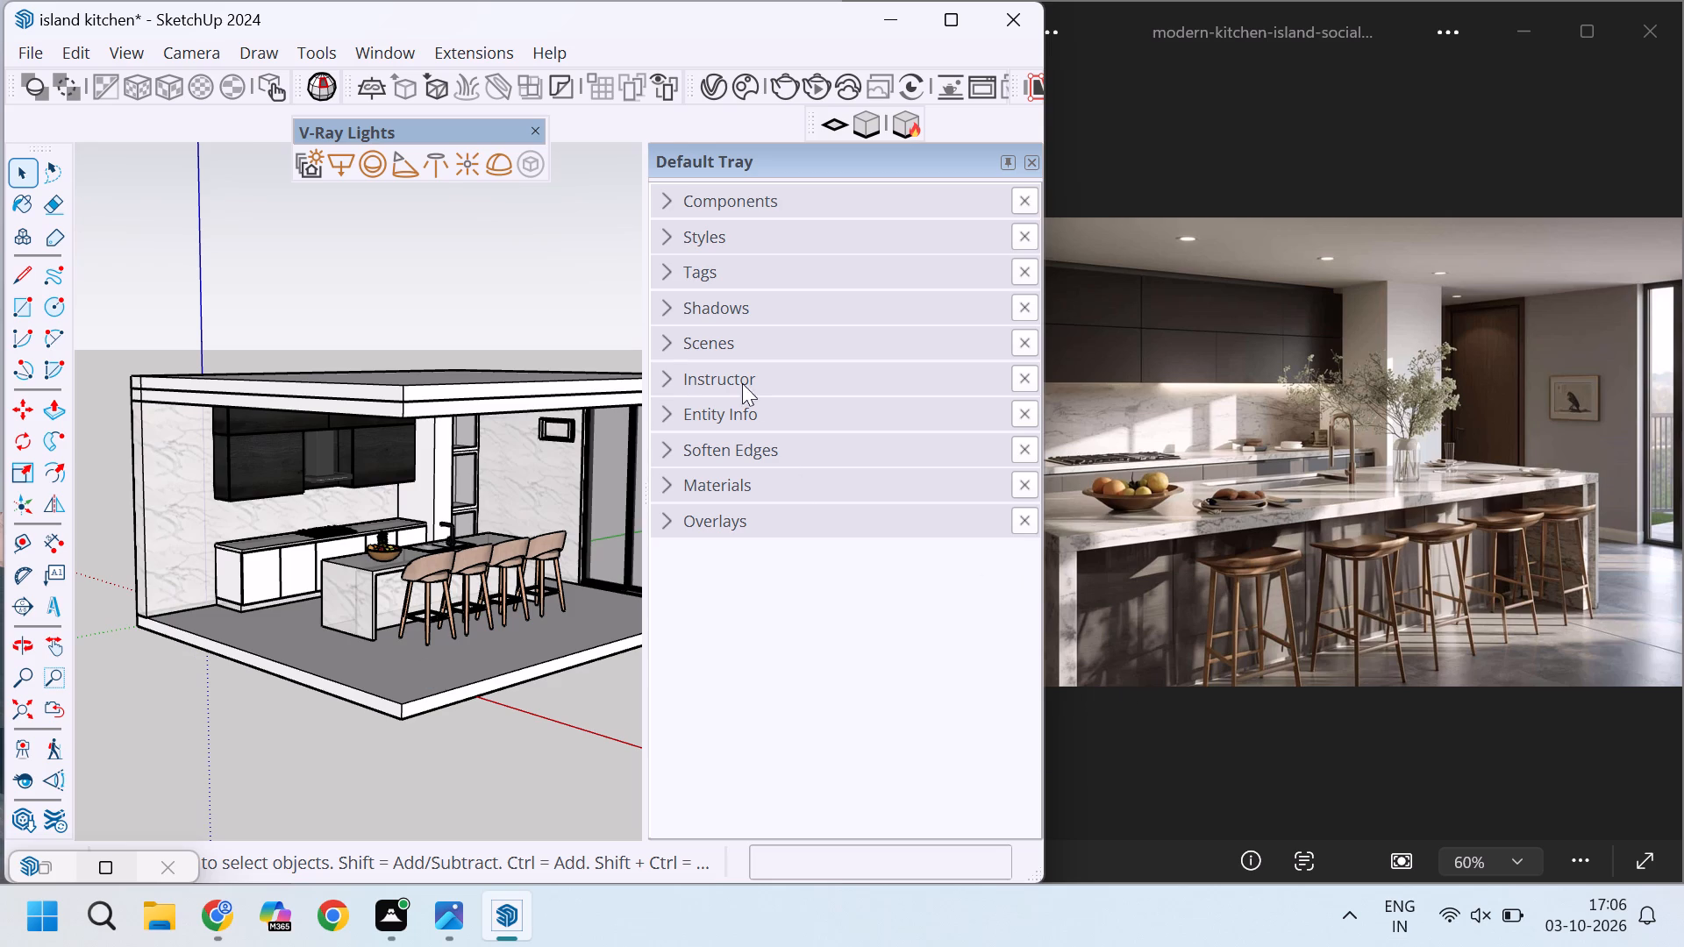
Make the hidden wall3 tag visible.
click(664, 266)
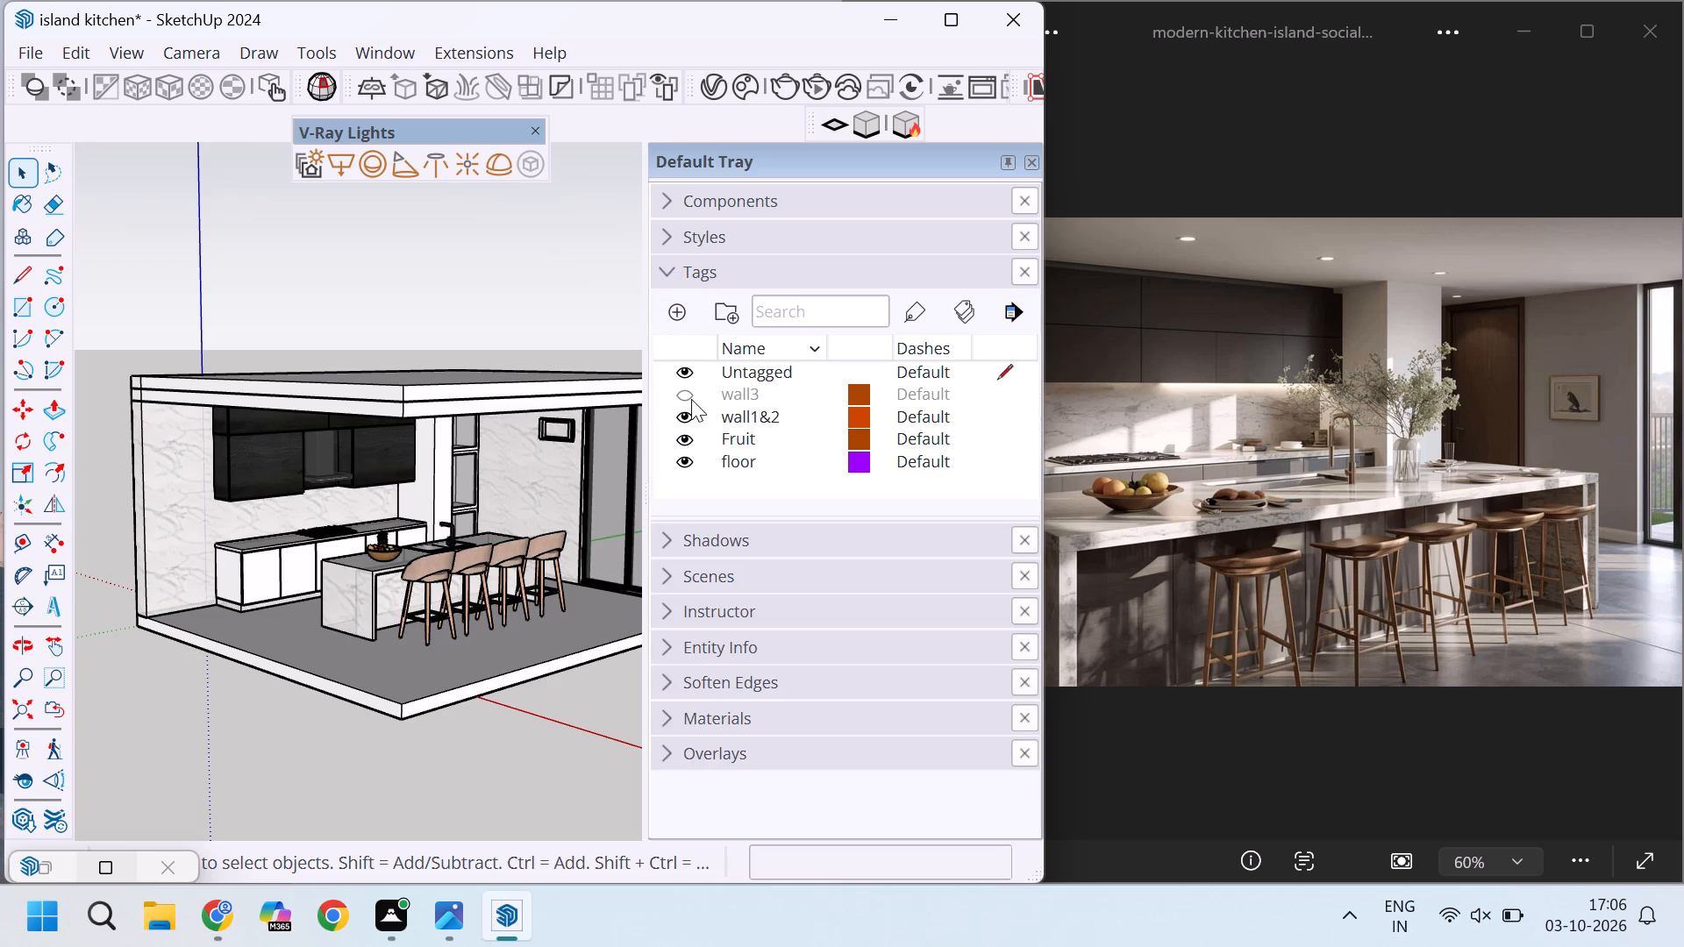
click(678, 391)
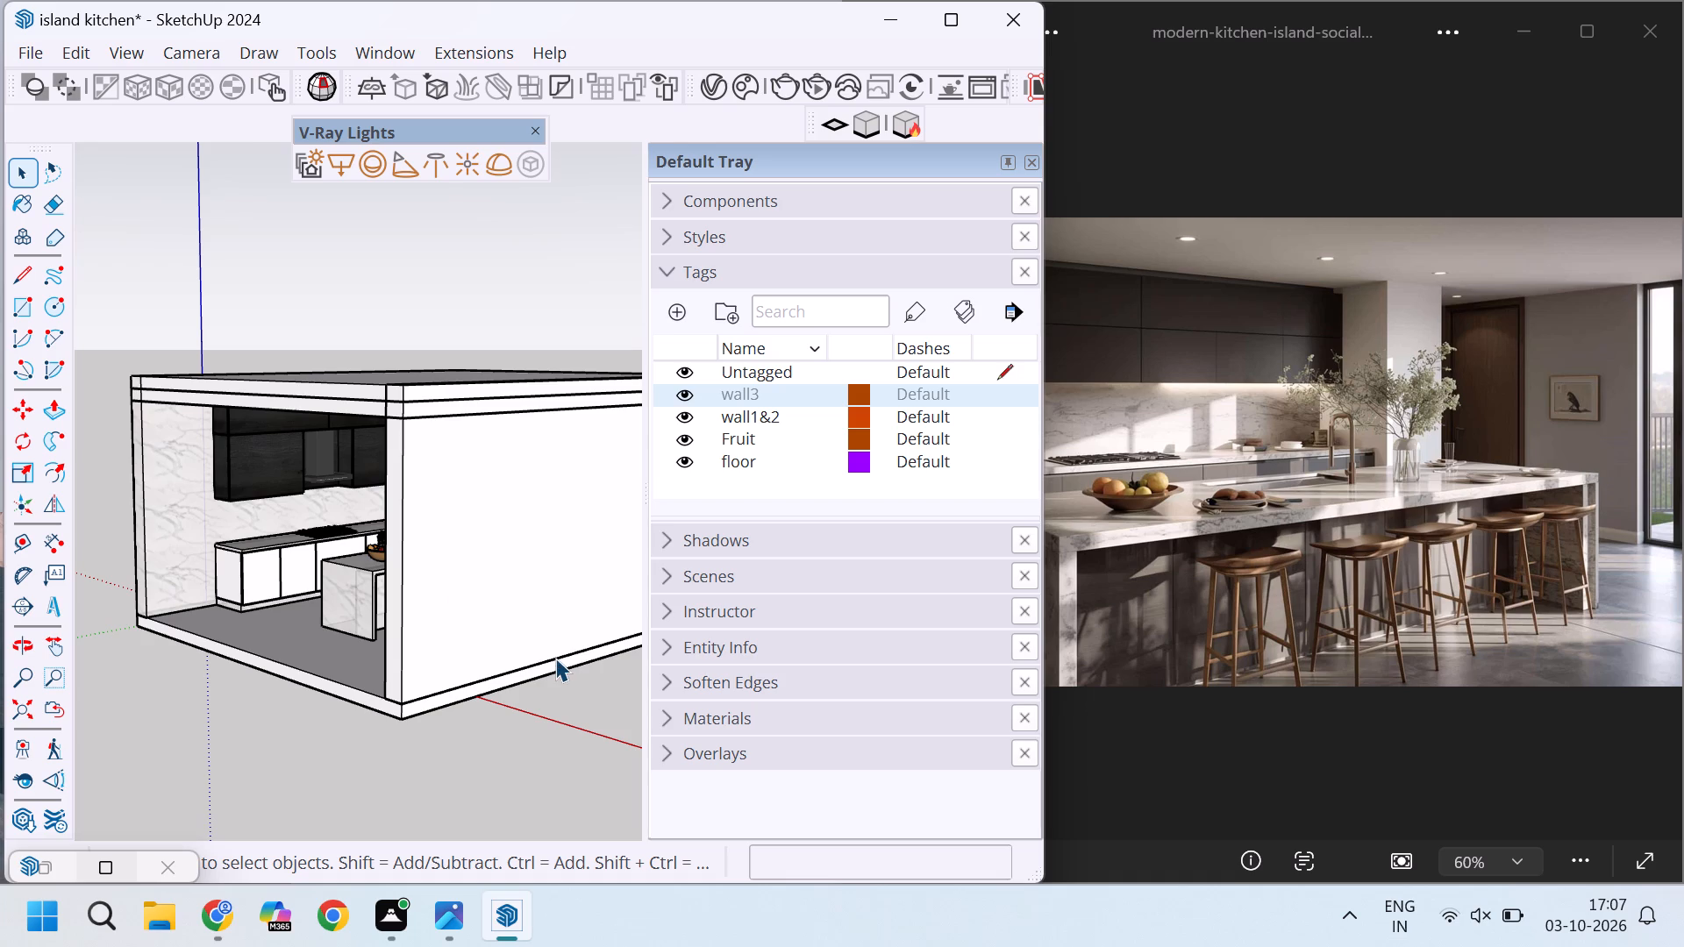
Examine the enclosed room from above and through its open side, checking the ceiling lights, cabinets and island.
scroll(456, 564, down, 4)
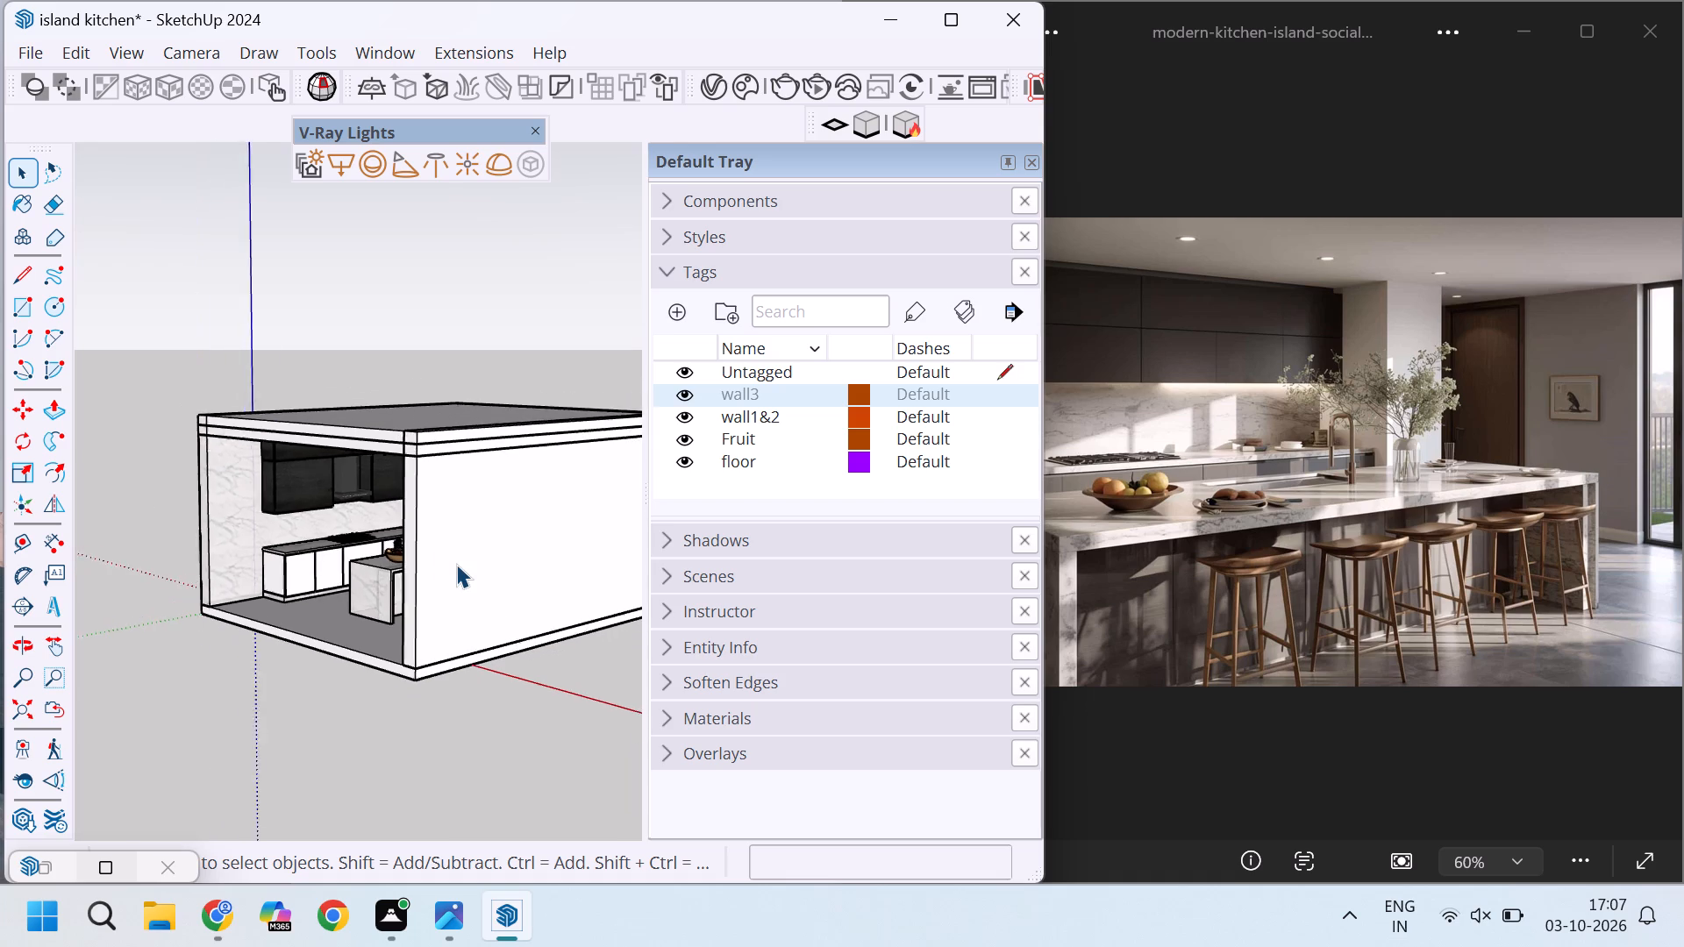
scroll(456, 564, down, 1)
scroll(456, 564, up, 6)
scroll(456, 564, down, 6)
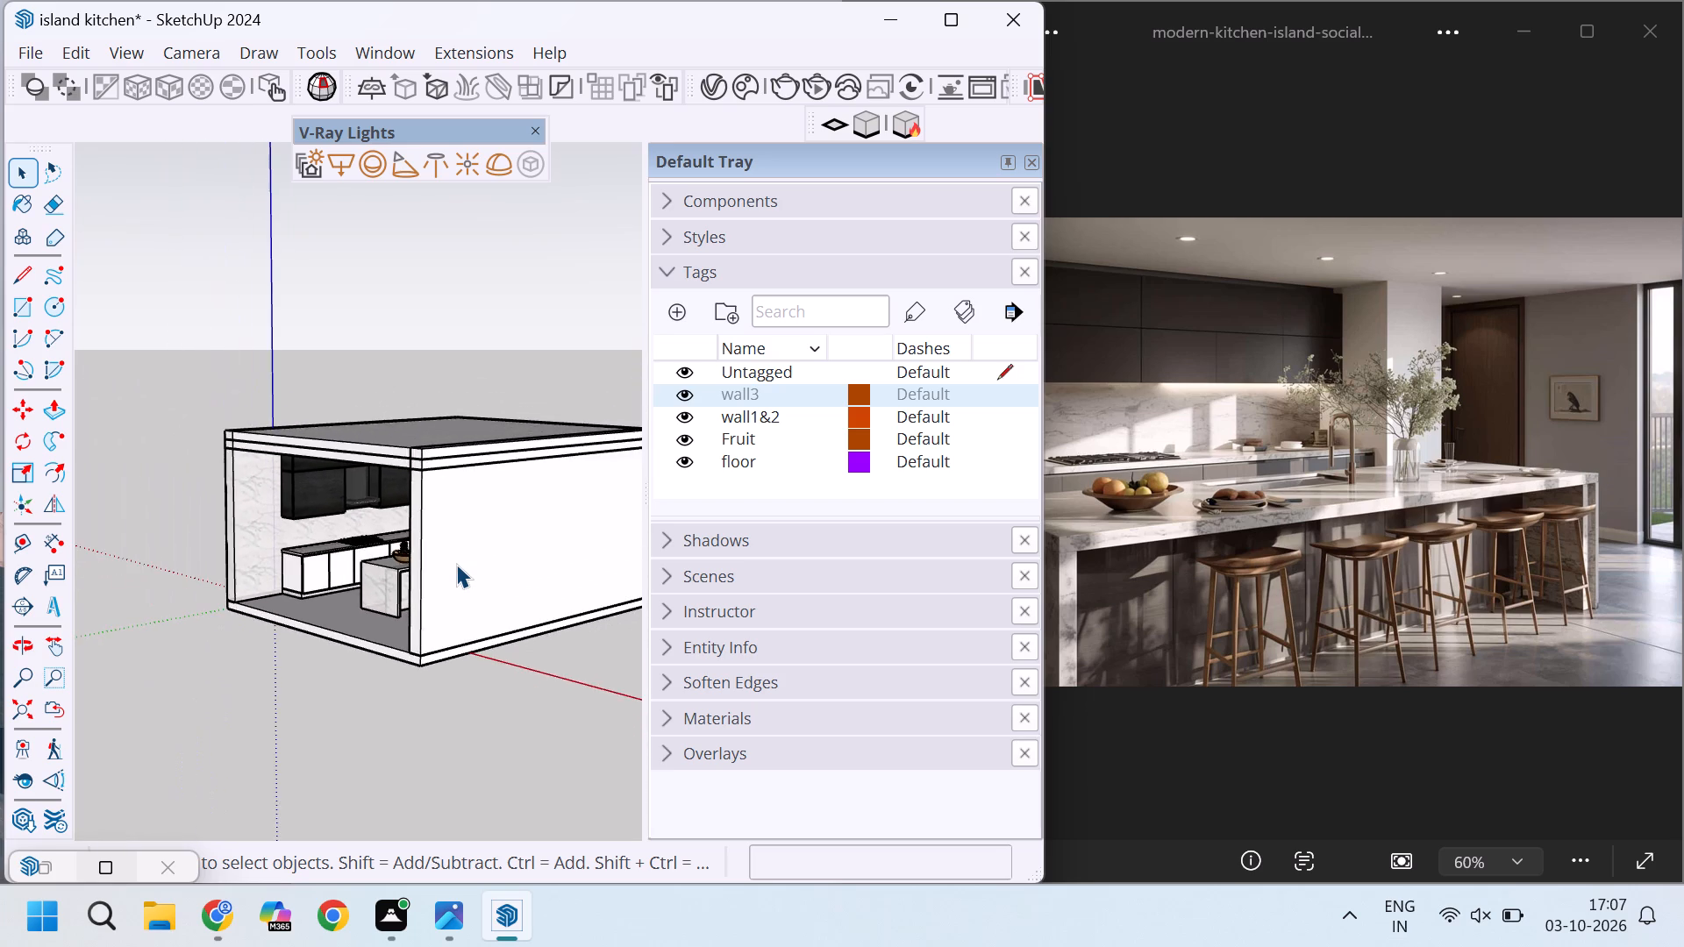
scroll(456, 564, up, 5)
scroll(456, 564, down, 5)
scroll(456, 564, up, 4)
middle_drag(453, 569, 457, 569)
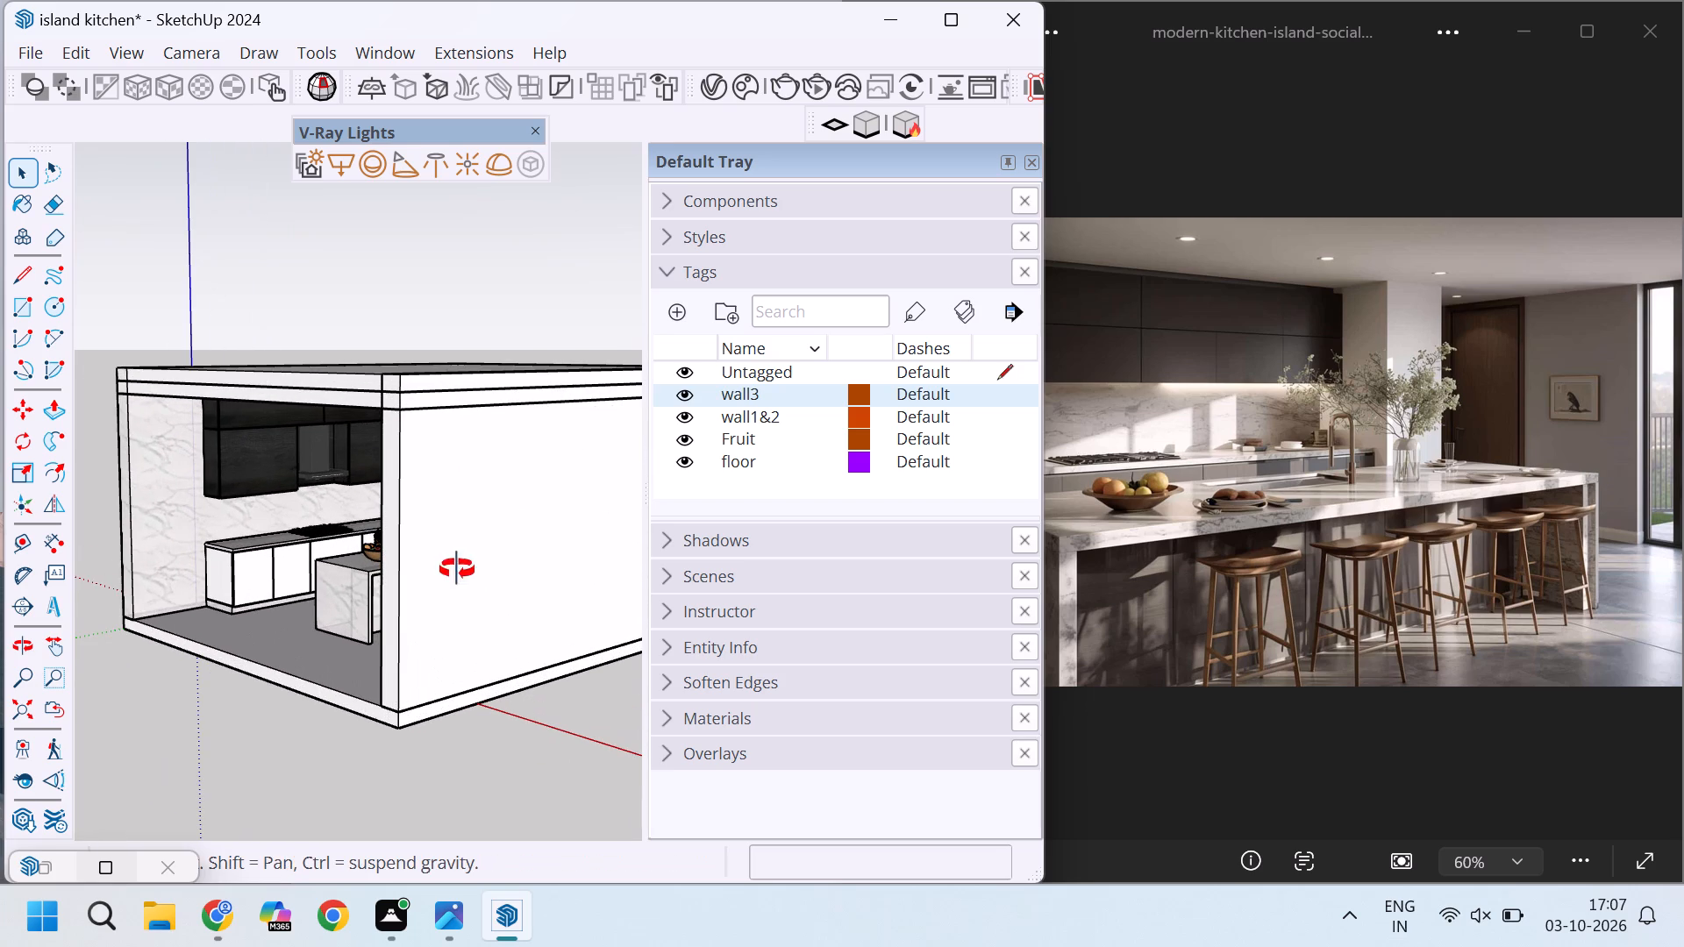
middle_drag(457, 569, 541, 648)
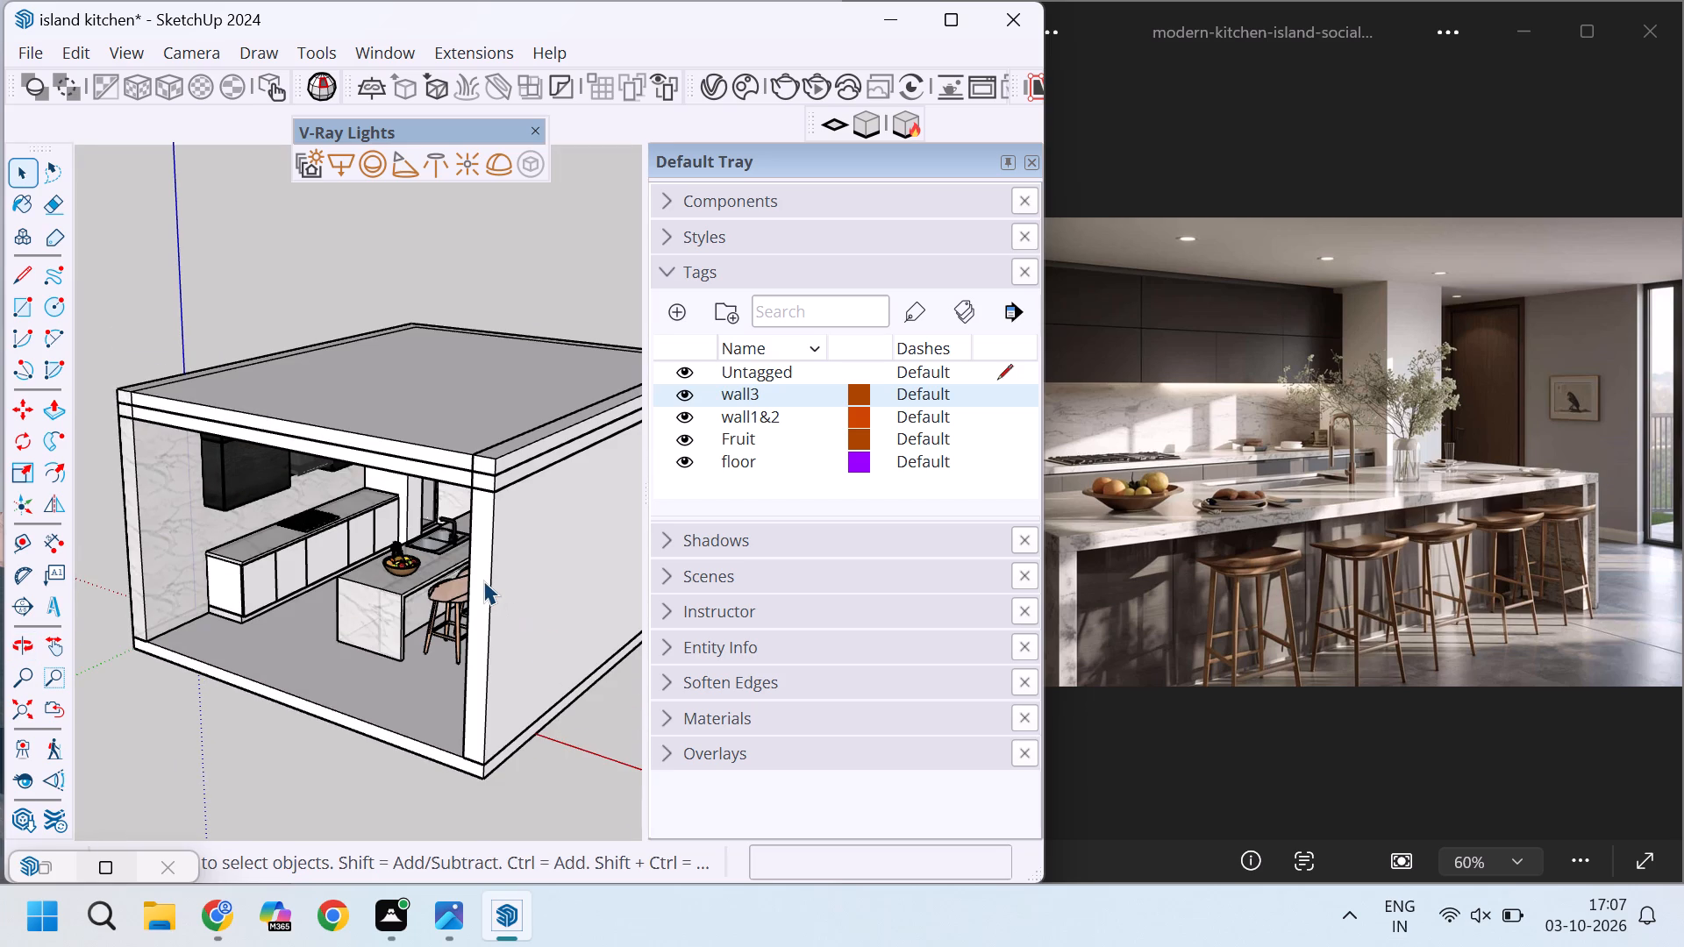
scroll(483, 580, down, 3)
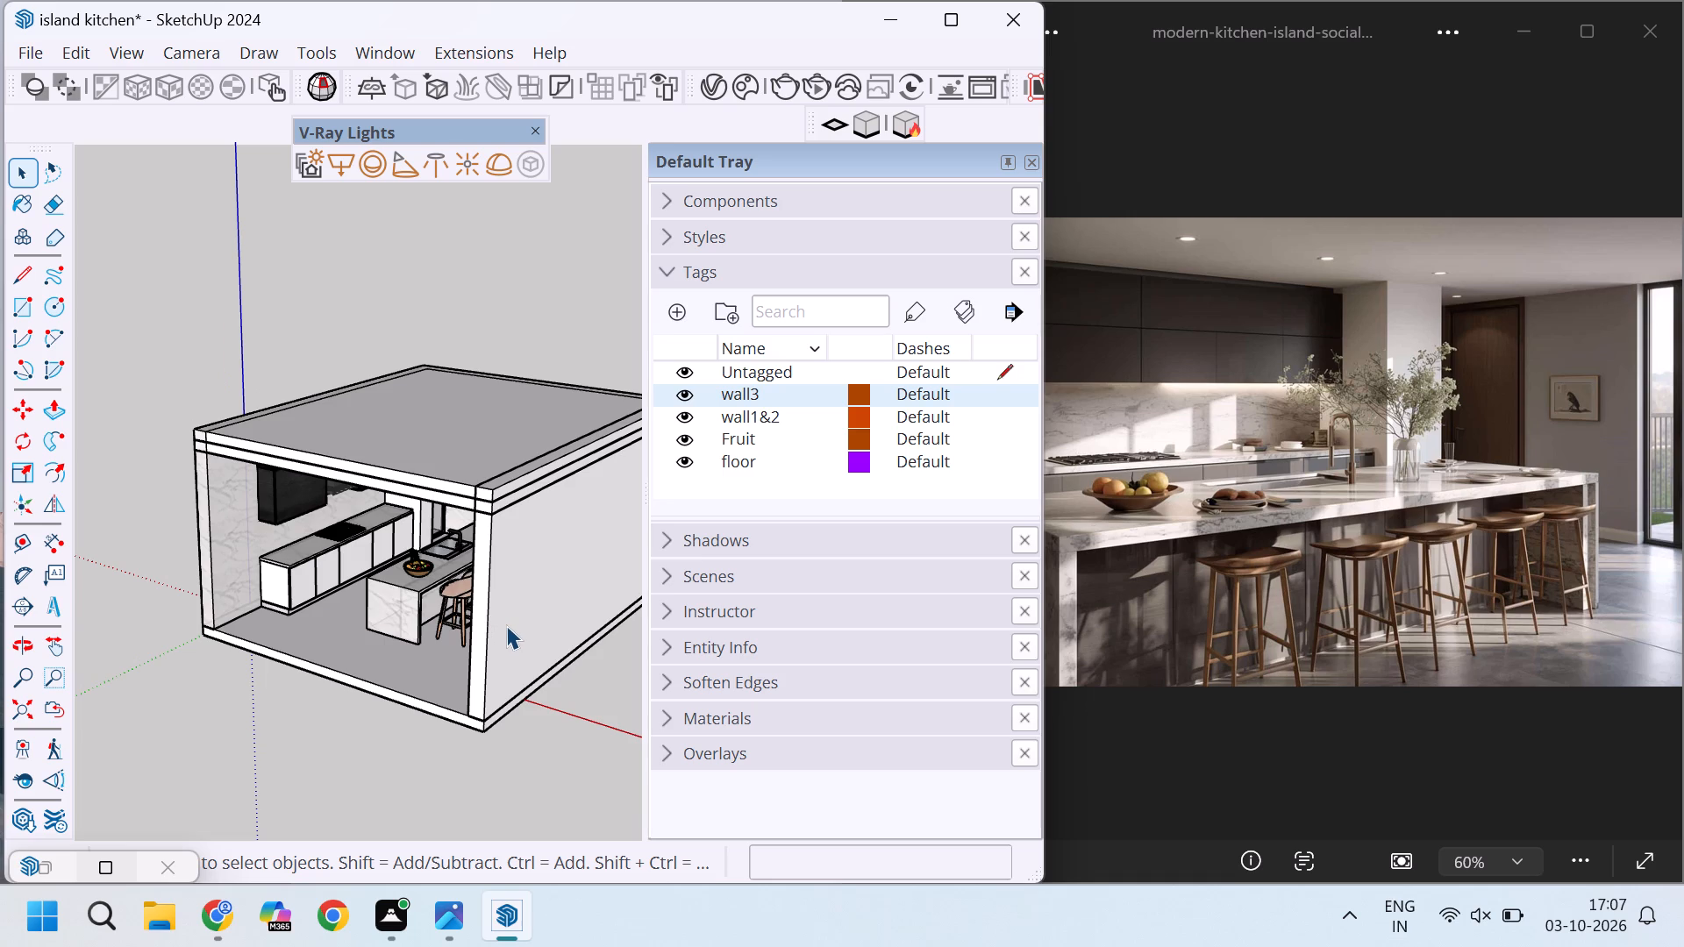
middle_drag(488, 600, 586, 659)
scroll(532, 641, down, 6)
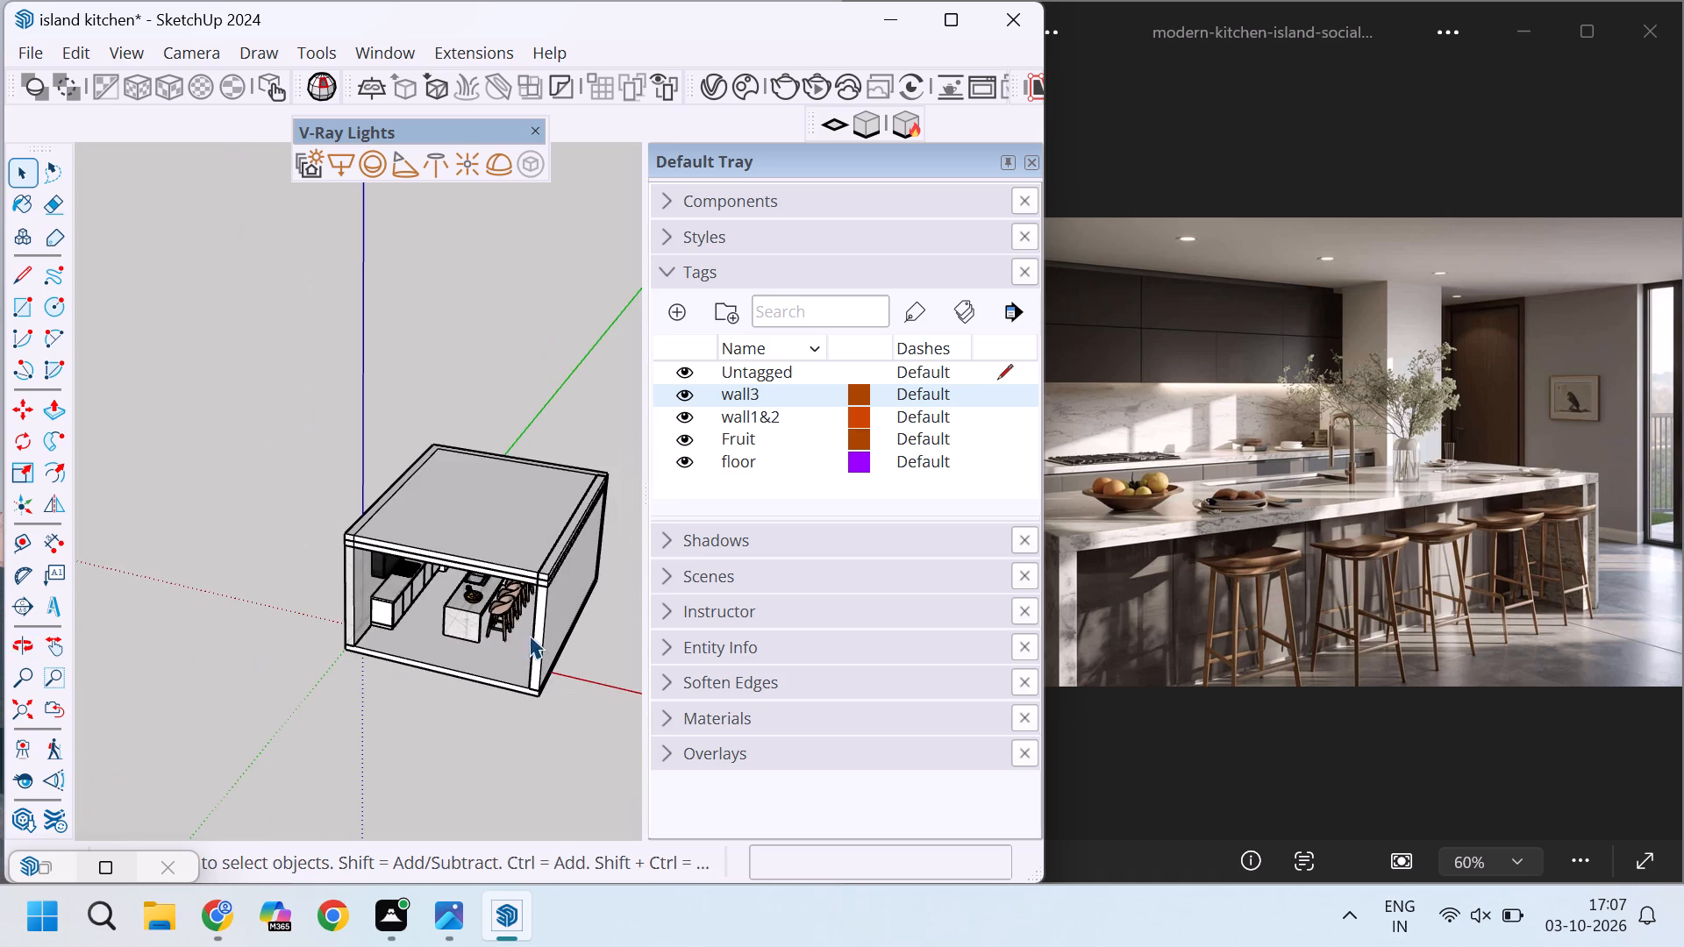
middle_drag(529, 635, 587, 517)
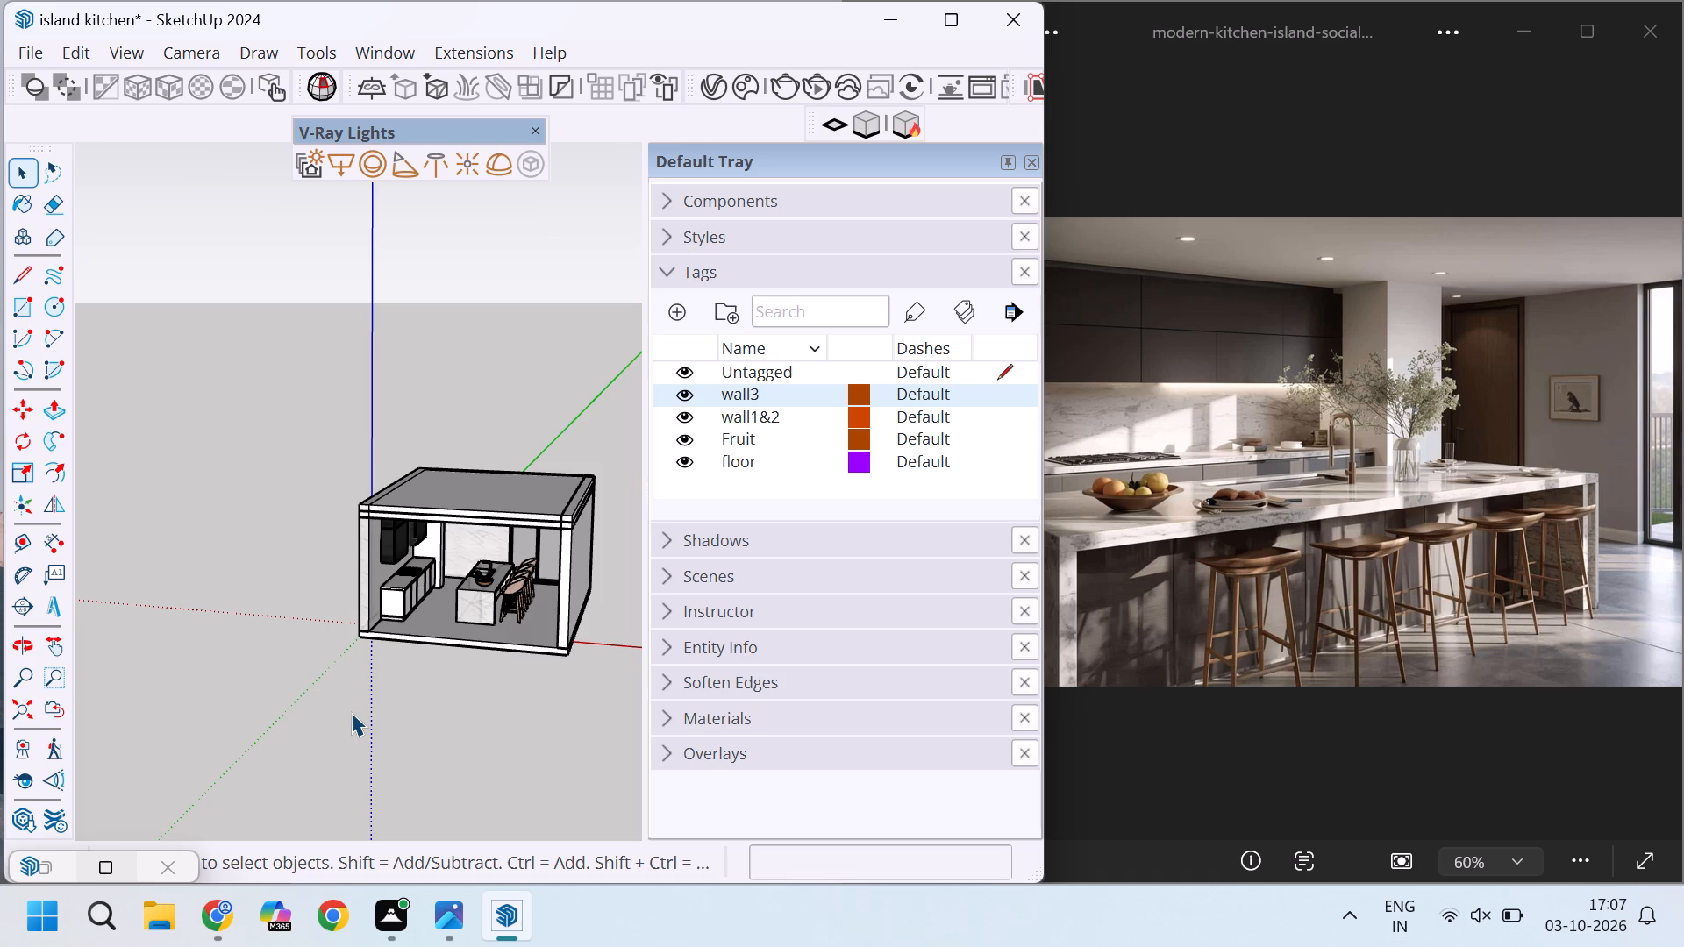
scroll(437, 599, up, 9)
scroll(491, 542, up, 1)
middle_drag(491, 542, 488, 436)
scroll(488, 436, down, 9)
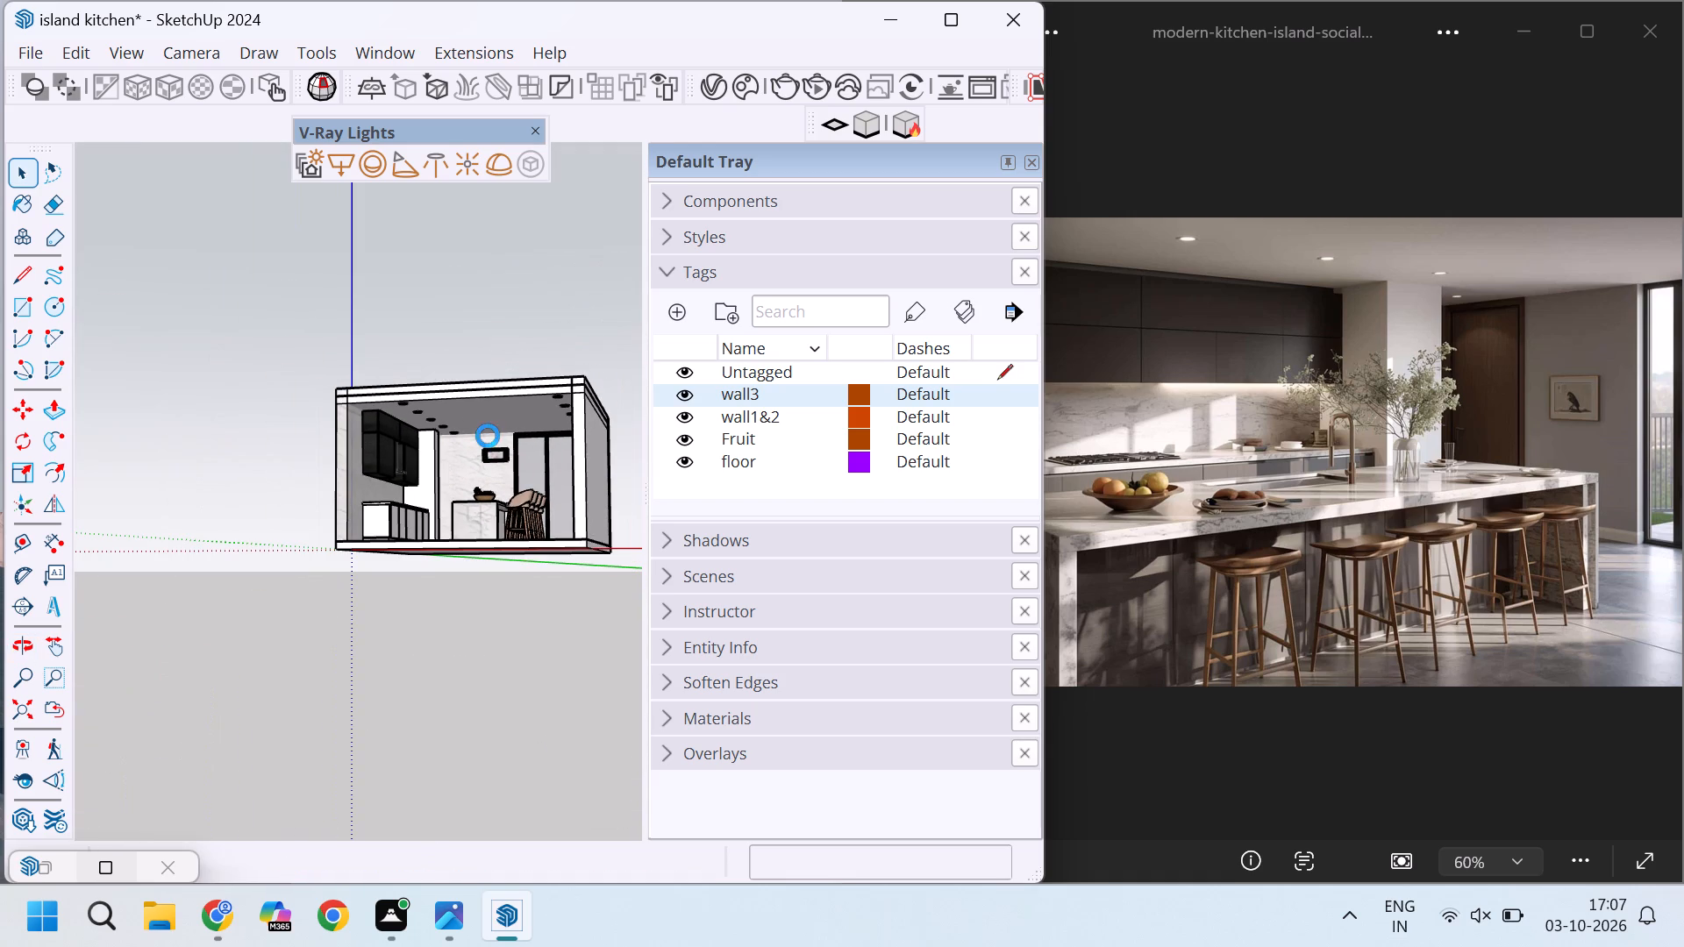
scroll(488, 436, down, 2)
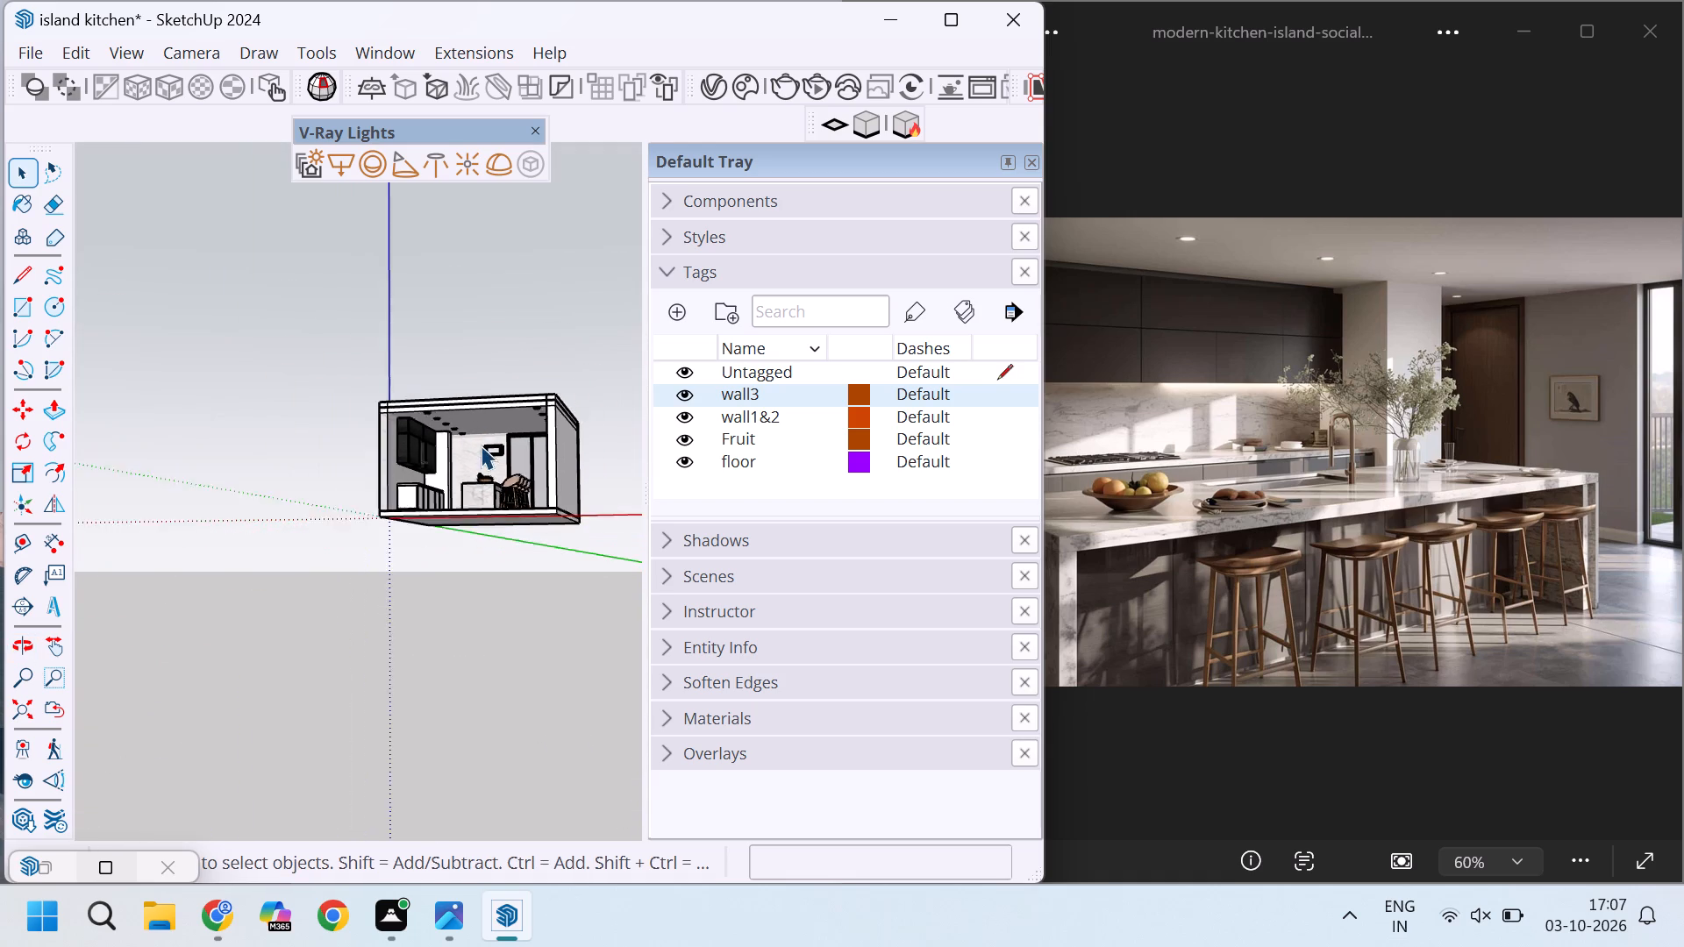
scroll(480, 446, up, 7)
middle_click(508, 599)
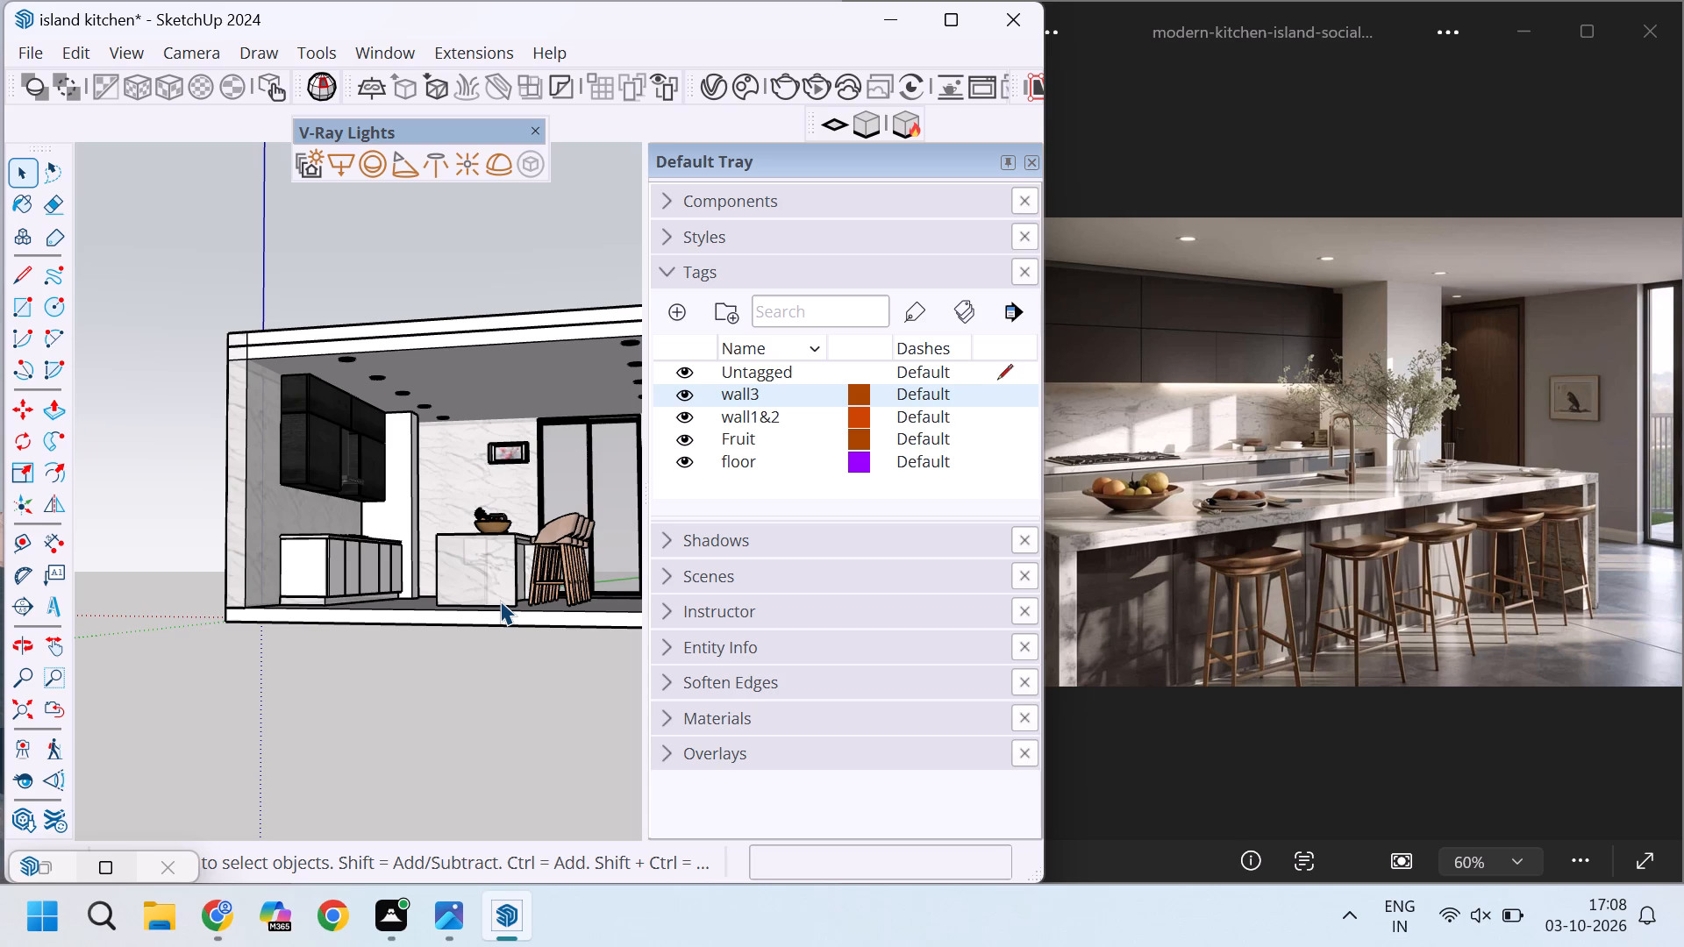
scroll(507, 417, down, 6)
scroll(496, 424, up, 6)
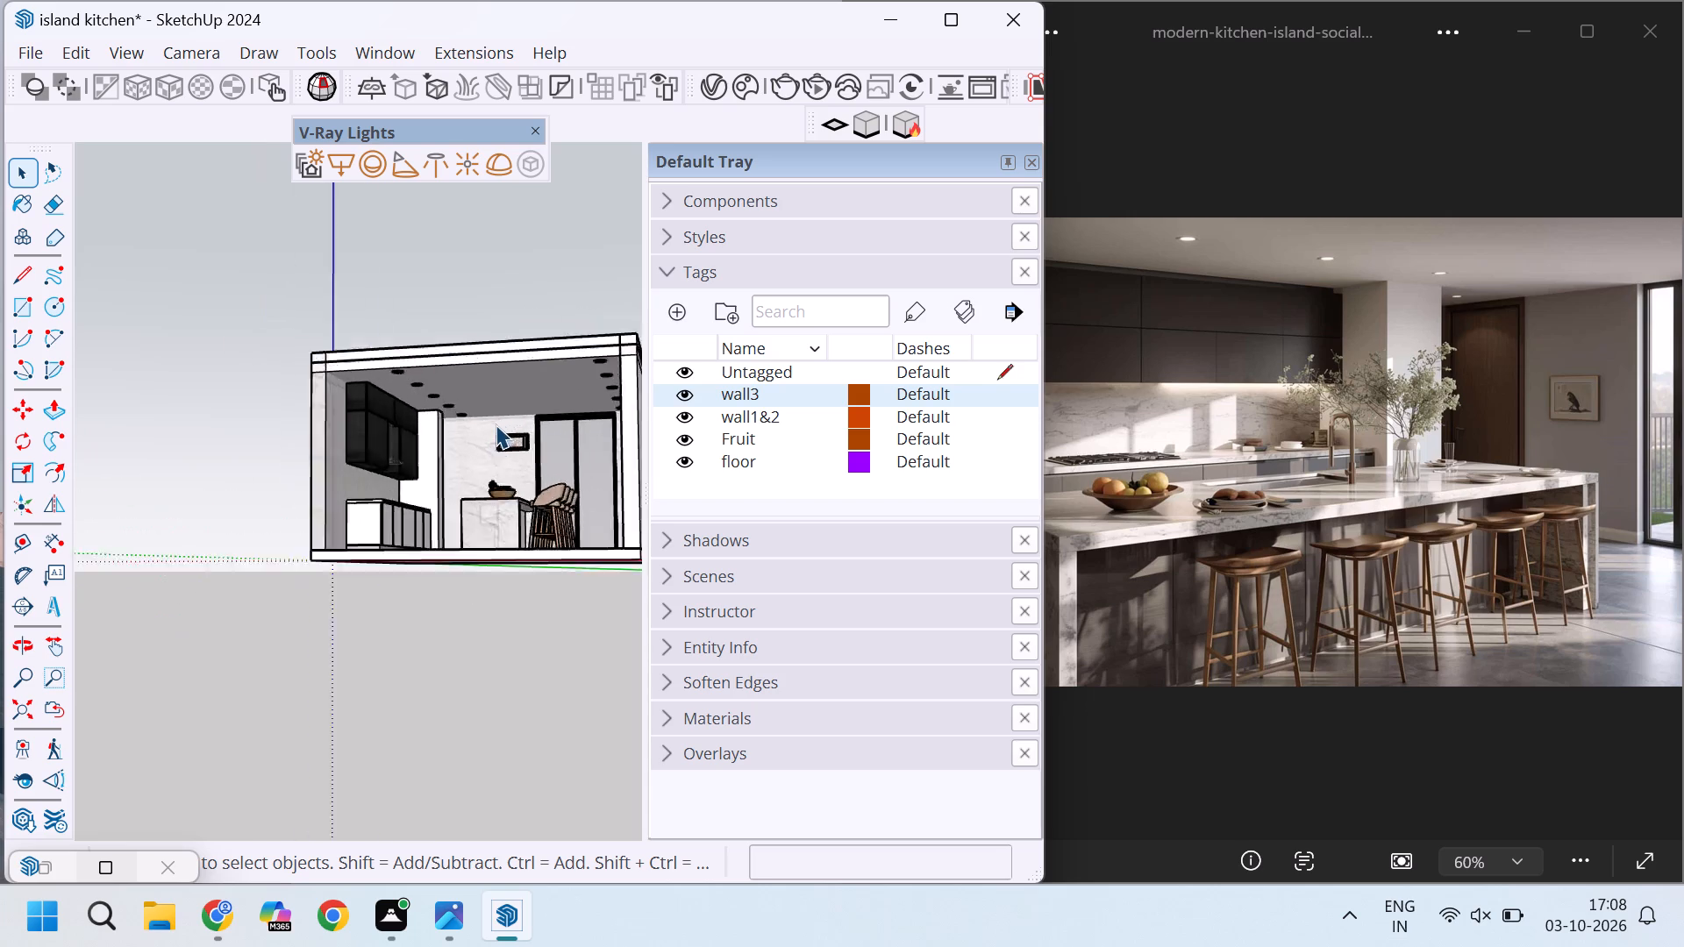
scroll(496, 424, down, 5)
scroll(496, 424, up, 5)
scroll(496, 424, down, 1)
scroll(496, 424, up, 1)
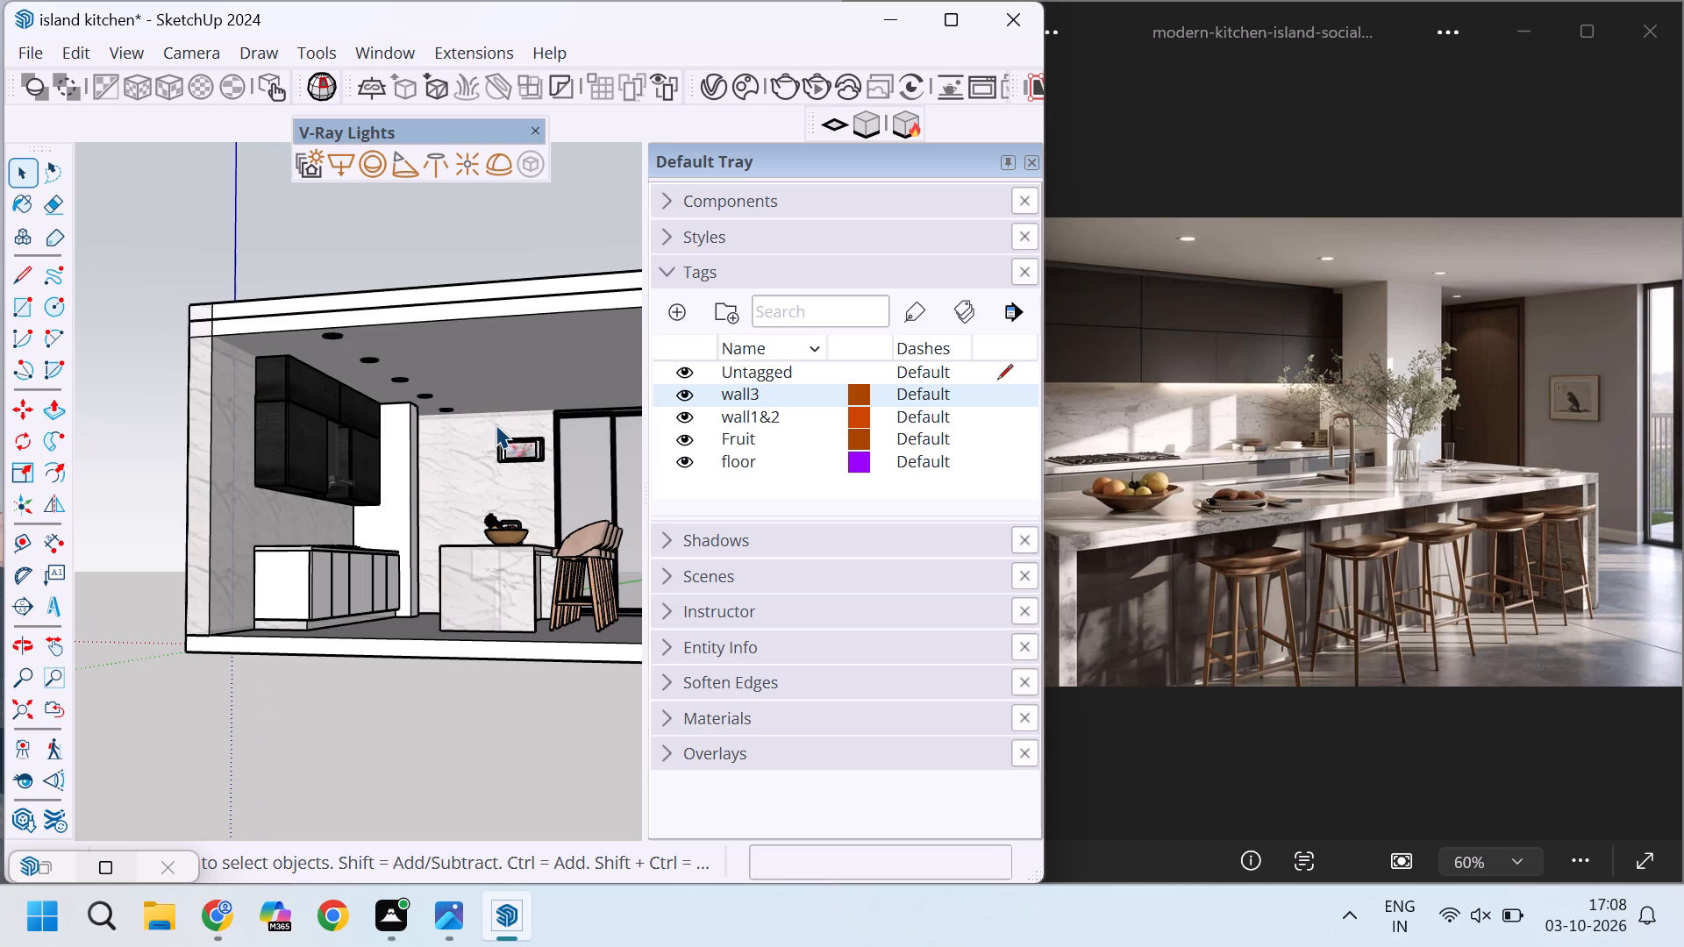
scroll(496, 424, down, 2)
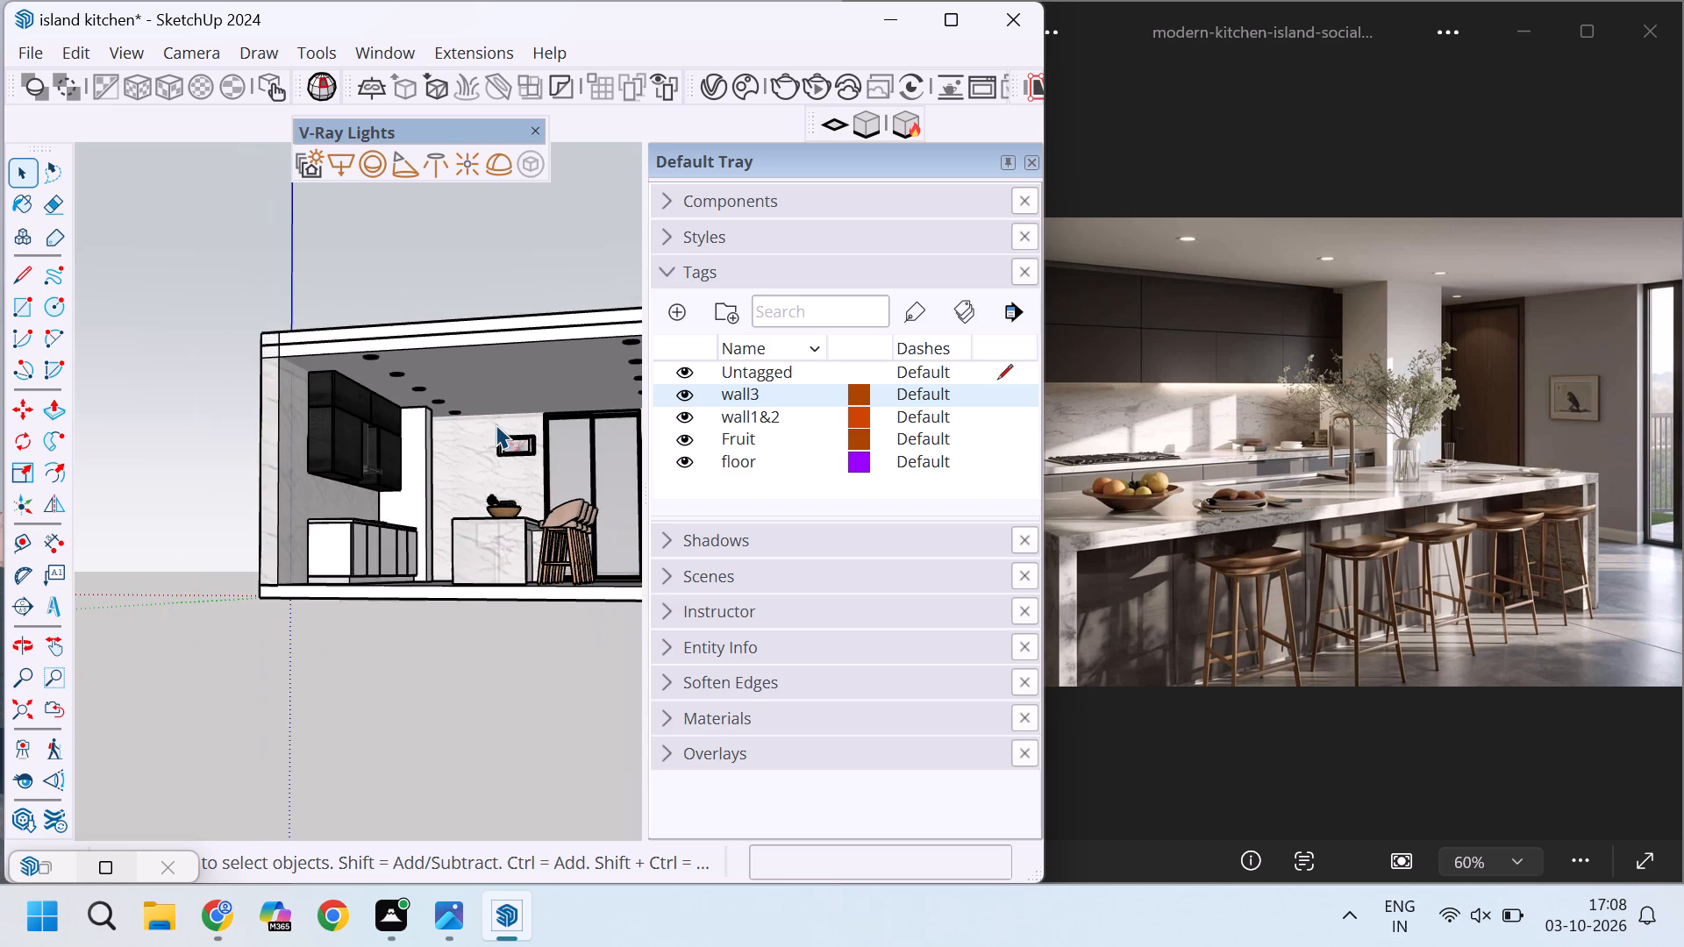
scroll(496, 424, up, 4)
scroll(496, 424, down, 3)
scroll(485, 433, up, 4)
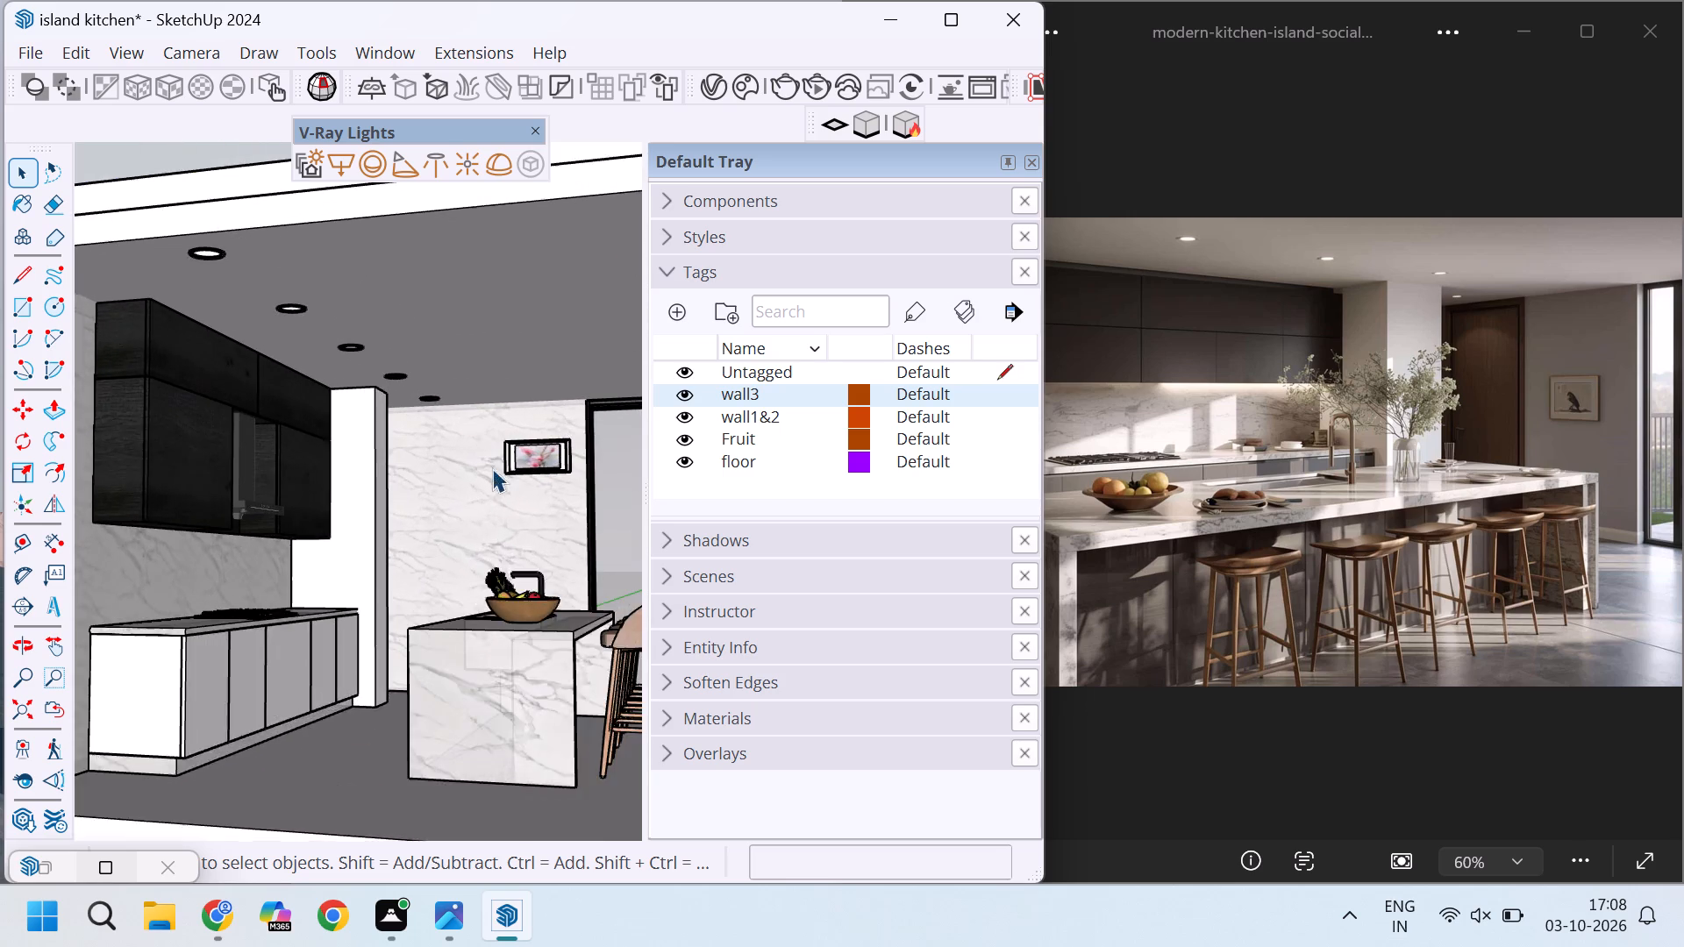
Examine the cabinets, cooktop, island, stools and wall picture inside the kitchen from its open side.
scroll(492, 468, up, 1)
scroll(532, 538, up, 1)
scroll(525, 580, down, 3)
middle_drag(499, 714, 539, 748)
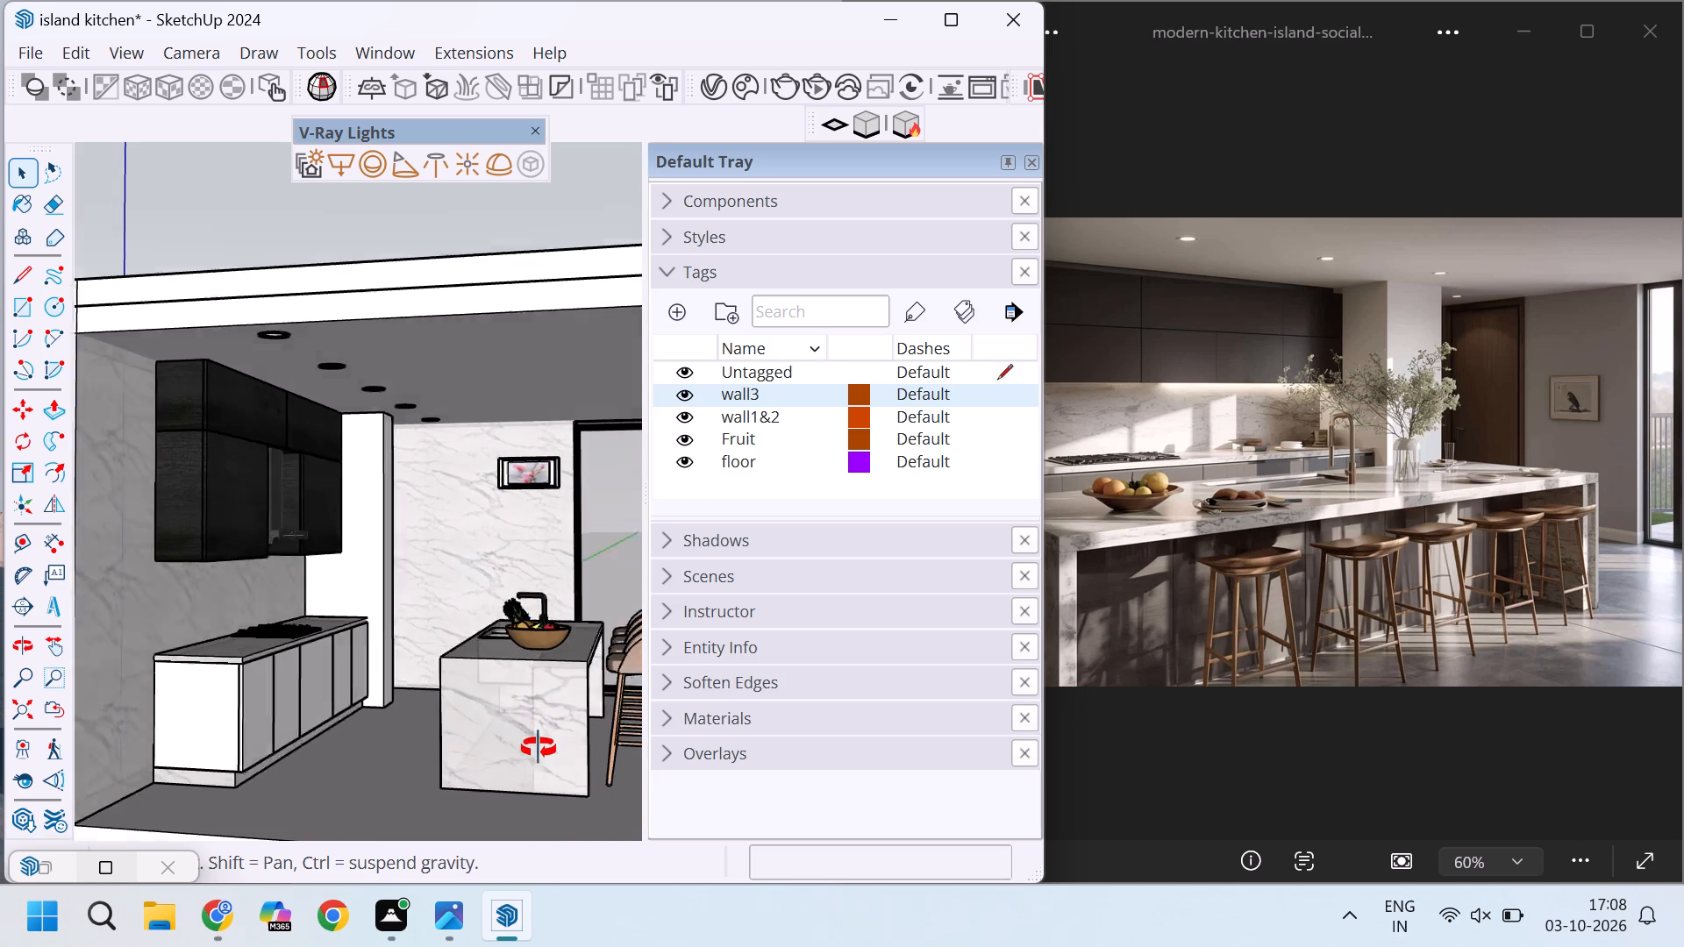
middle_drag(539, 748, 504, 748)
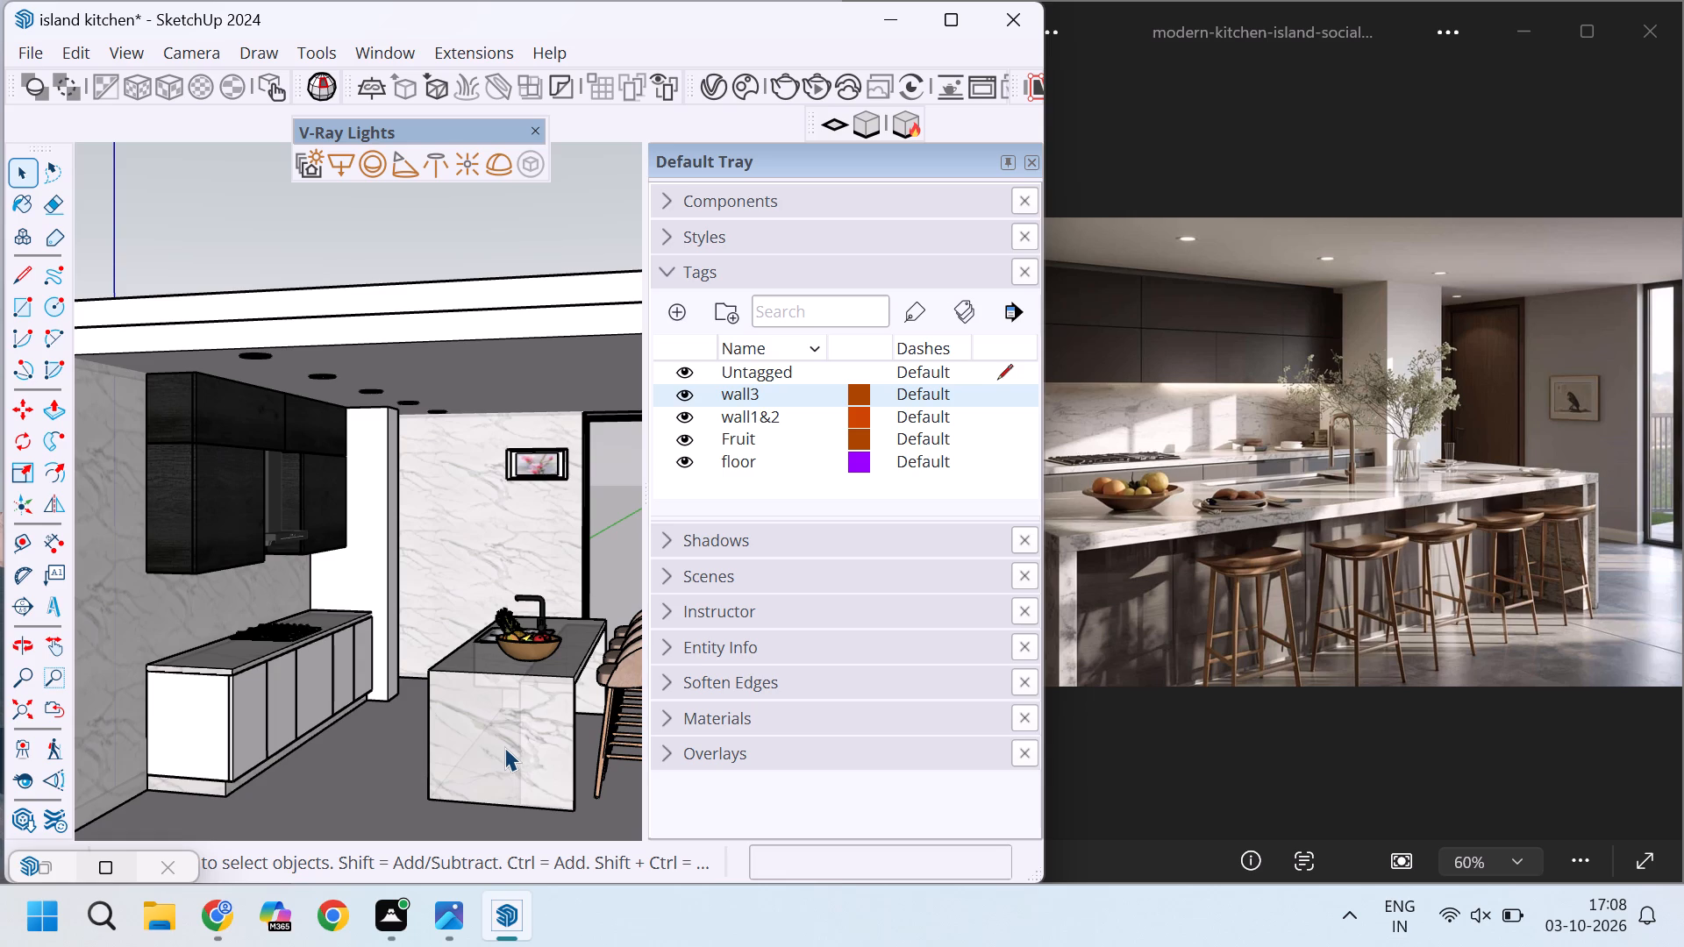
scroll(501, 721, up, 5)
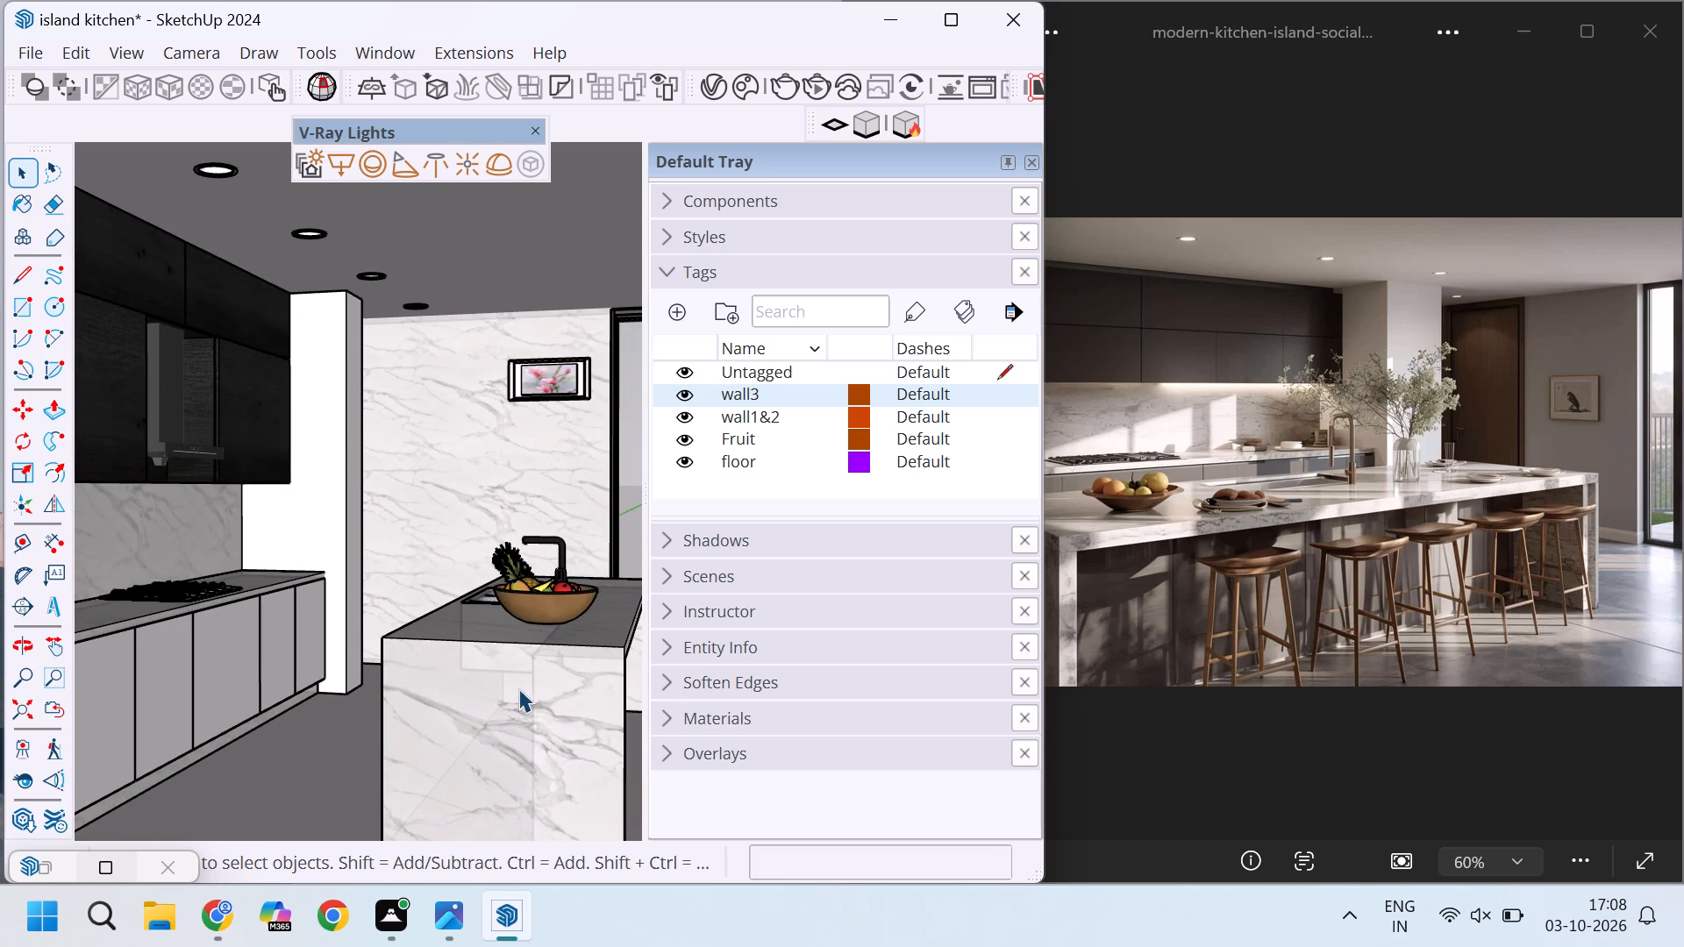
scroll(515, 702, up, 1)
middle_drag(515, 702, 408, 751)
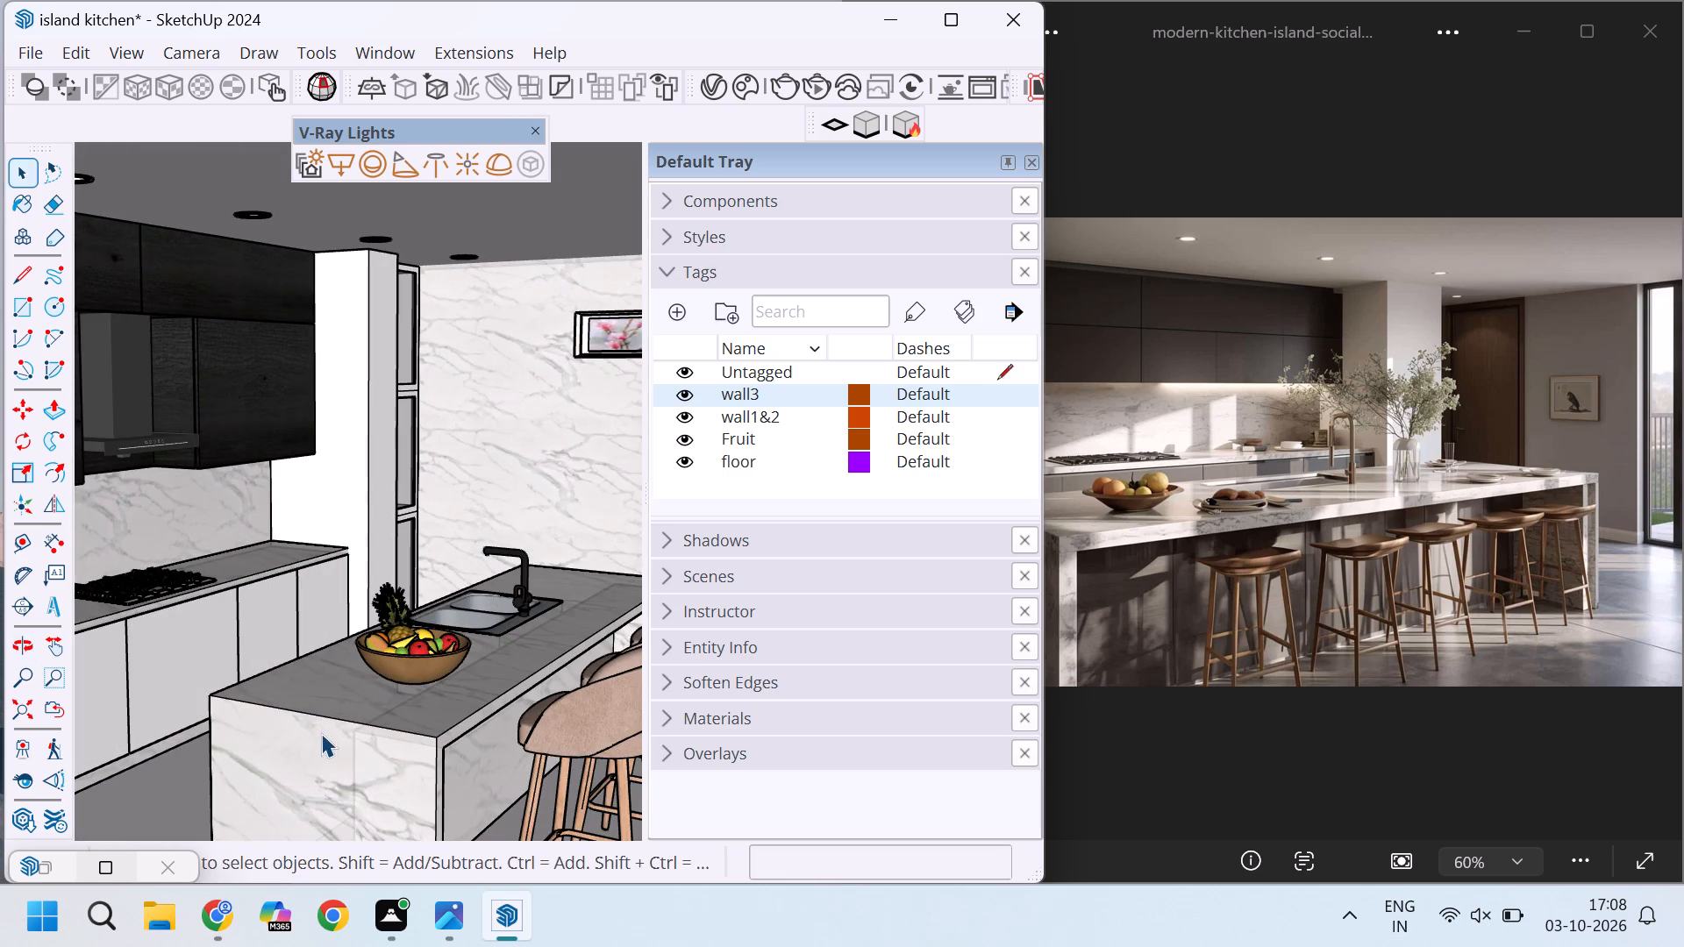
middle_drag(322, 733, 578, 697)
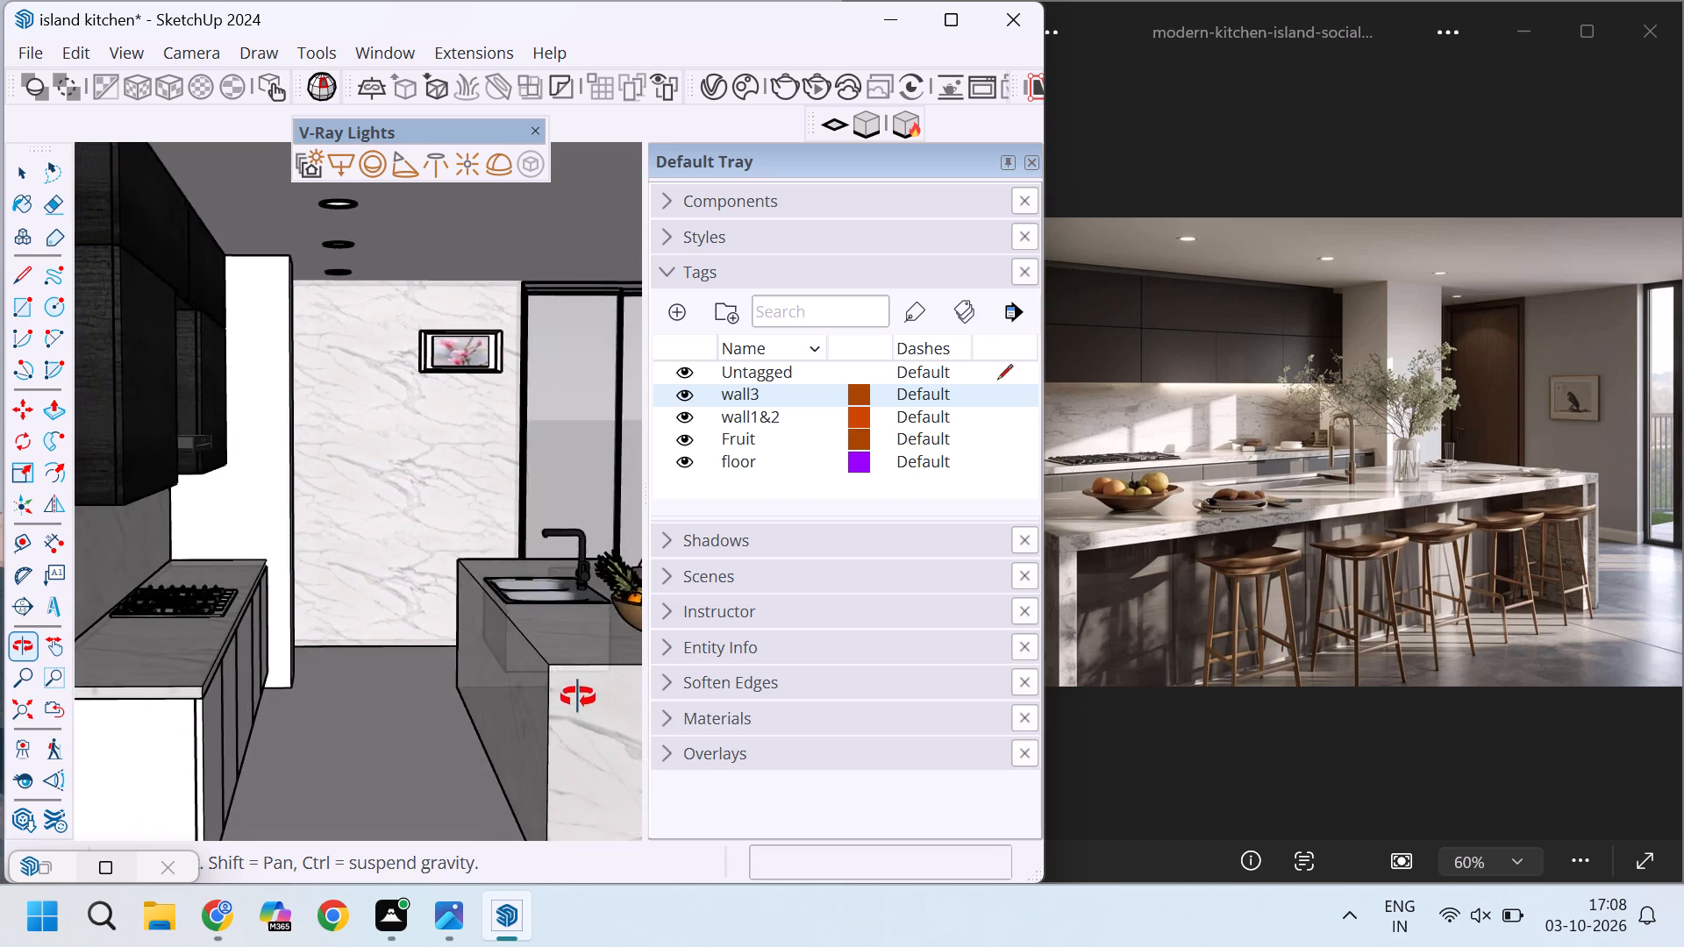
middle_drag(578, 697, 575, 683)
scroll(471, 692, down, 4)
click(457, 697)
scroll(413, 696, down, 4)
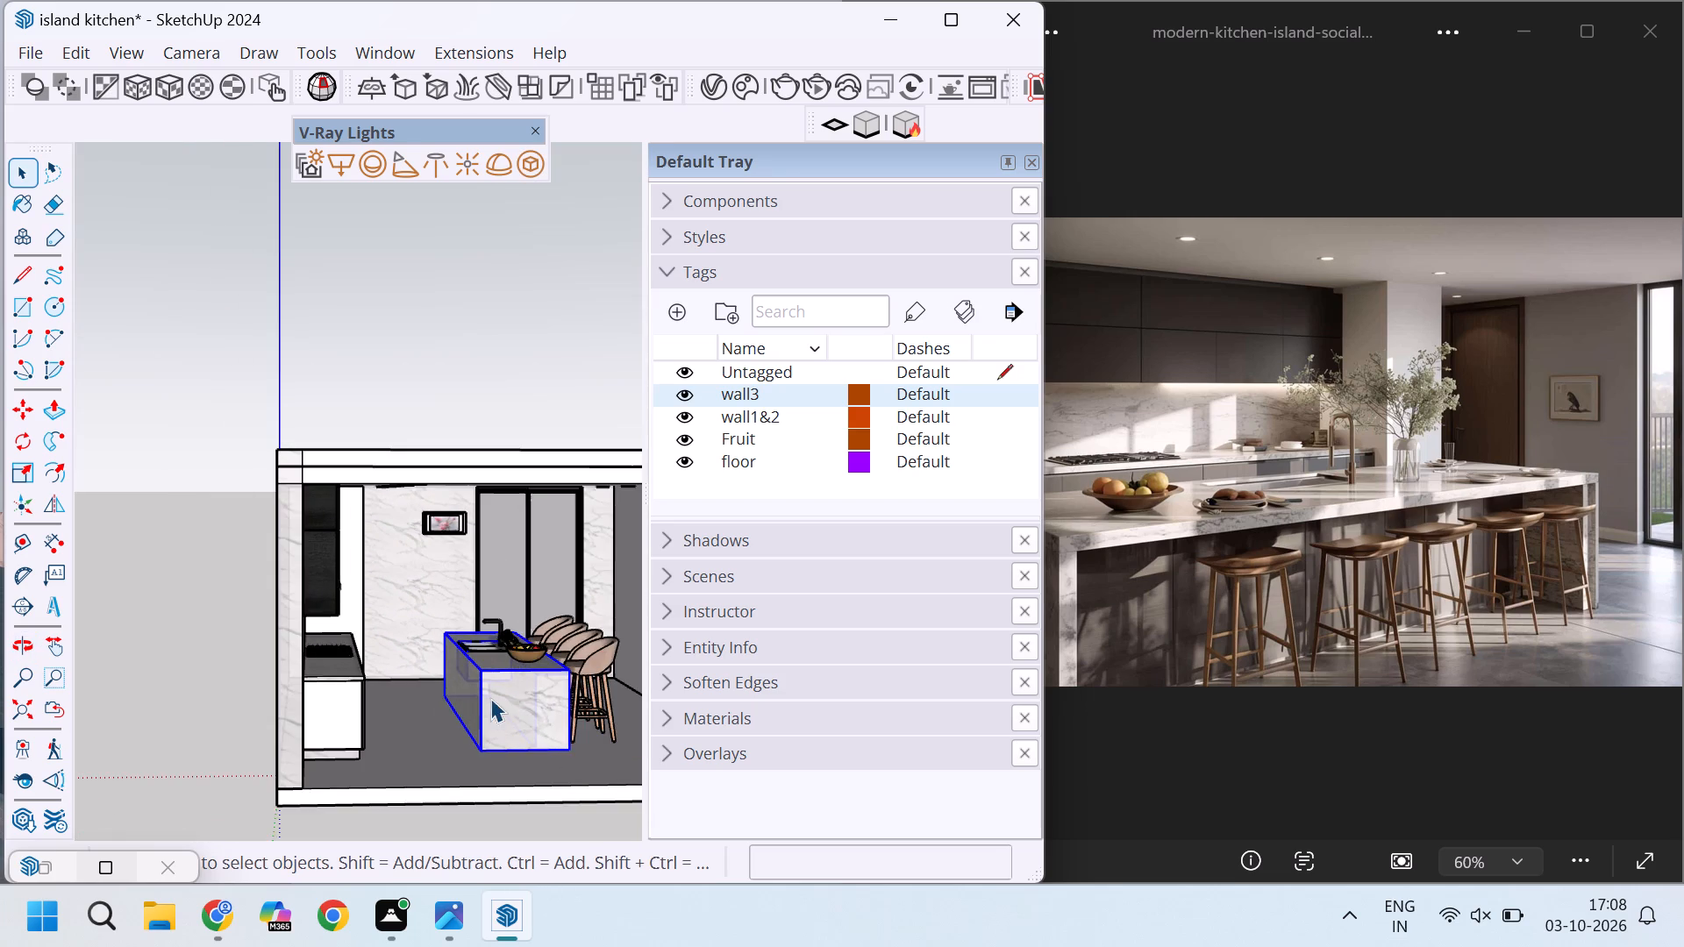
middle_drag(502, 696, 432, 696)
click(154, 648)
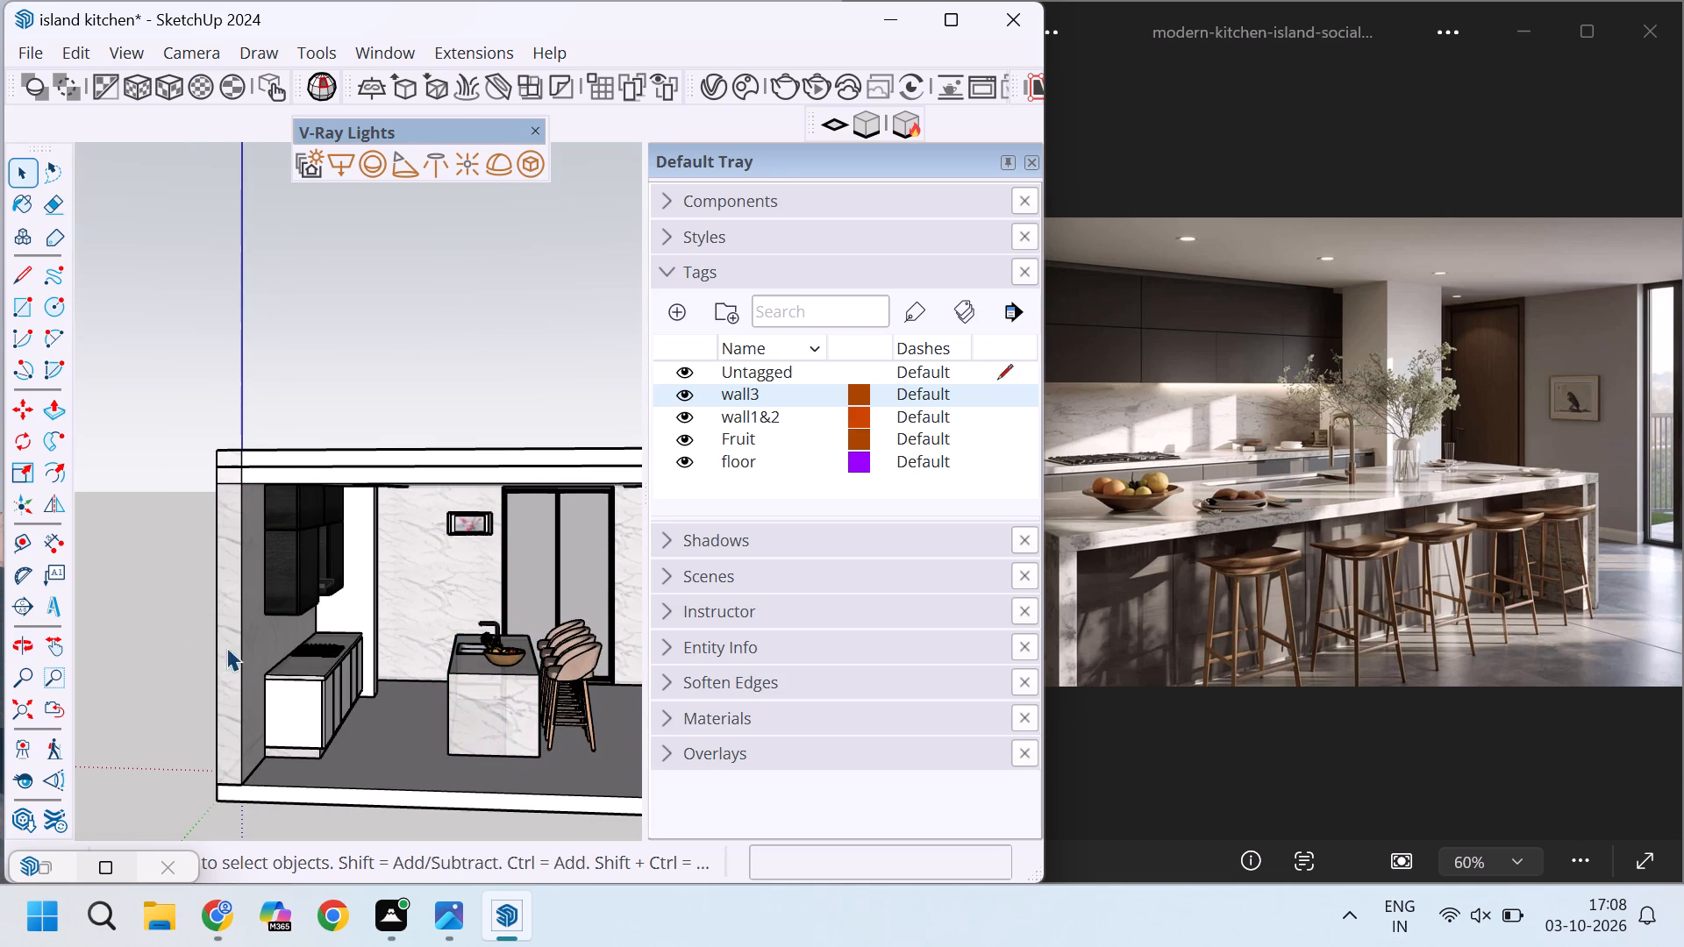
Inspect the roof and the outer face of the marble wall from outside the room.
middle_drag(497, 749, 303, 706)
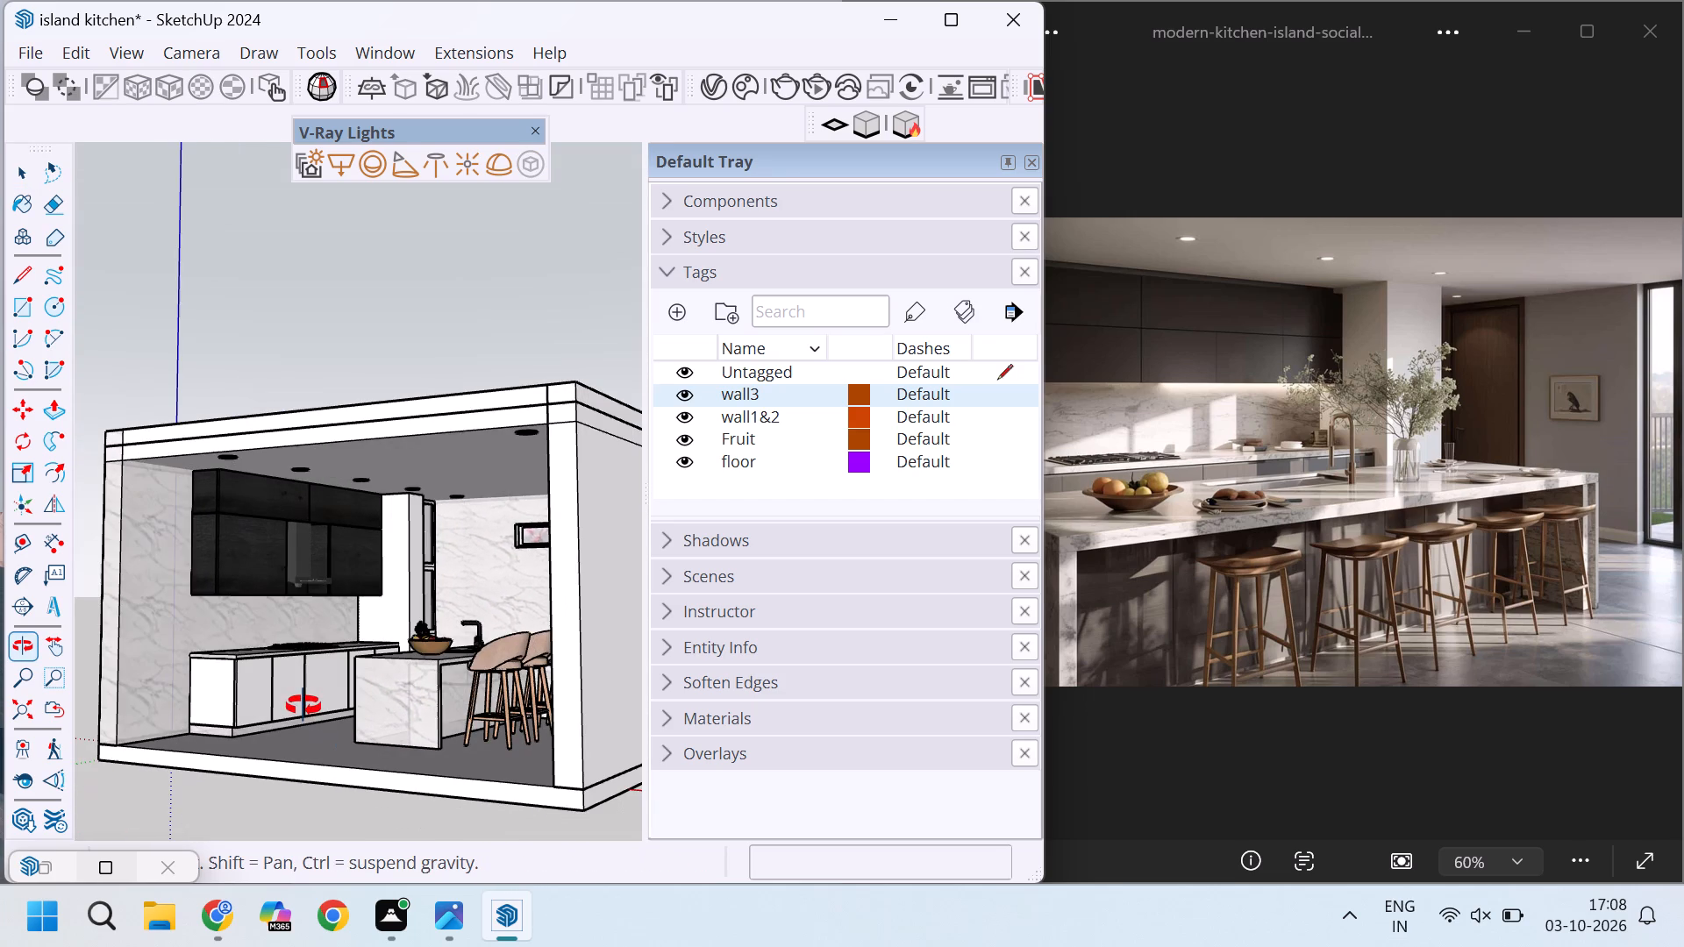
middle_drag(303, 706, 341, 674)
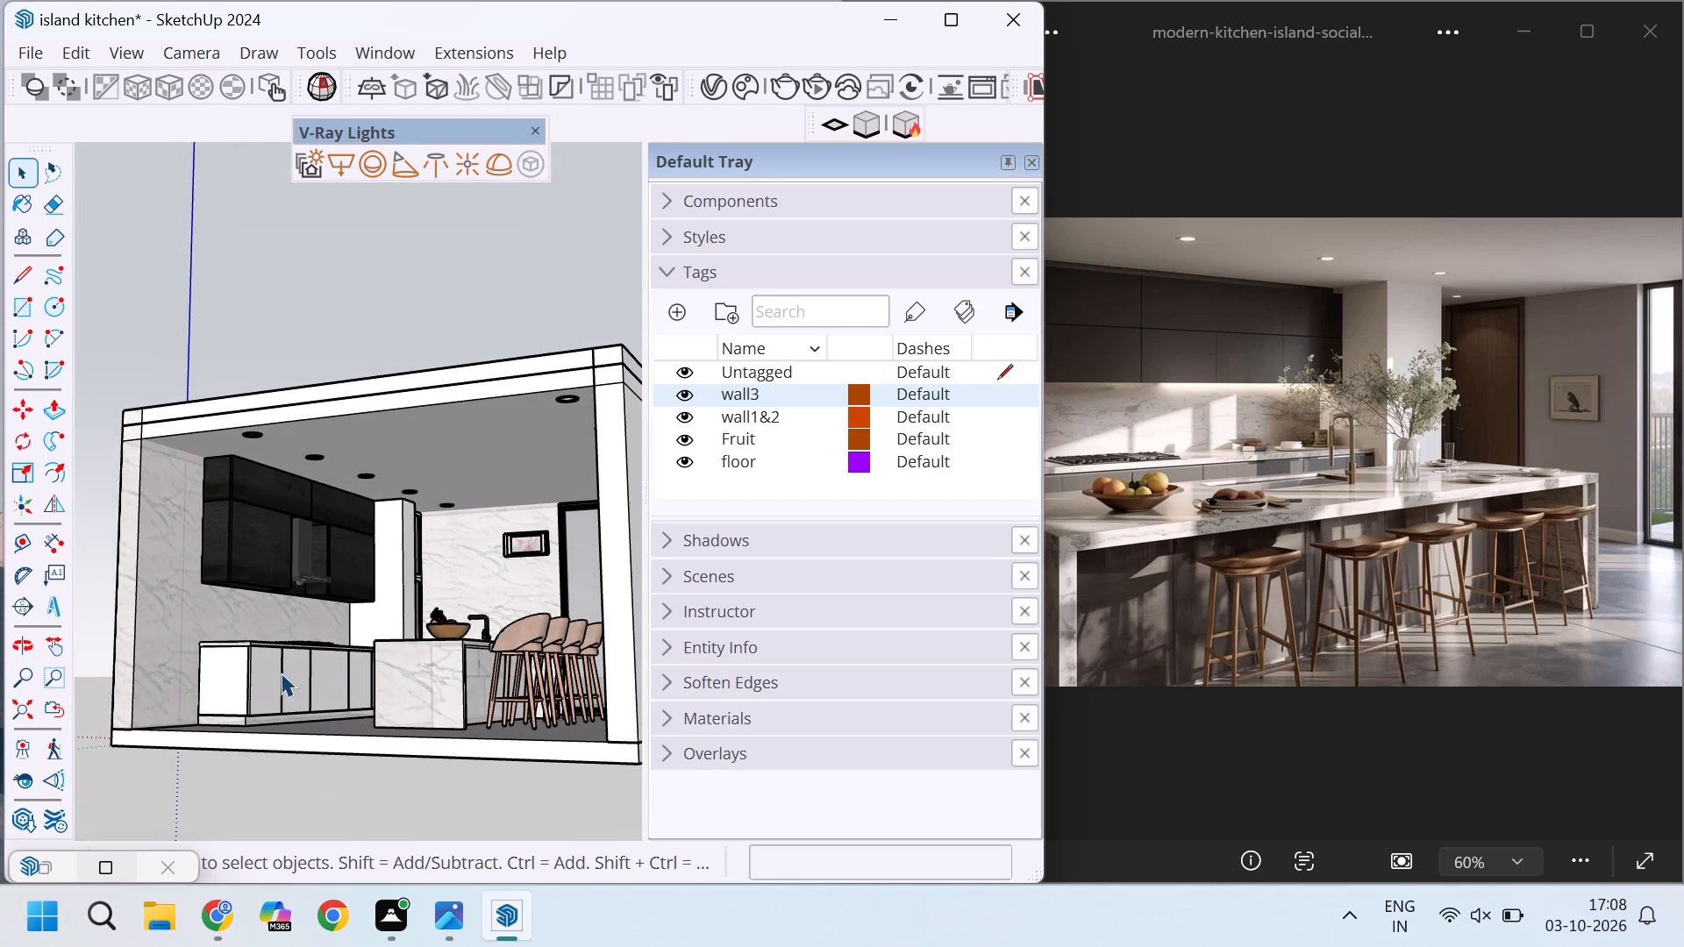
middle_drag(281, 673, 516, 782)
middle_drag(369, 728, 600, 808)
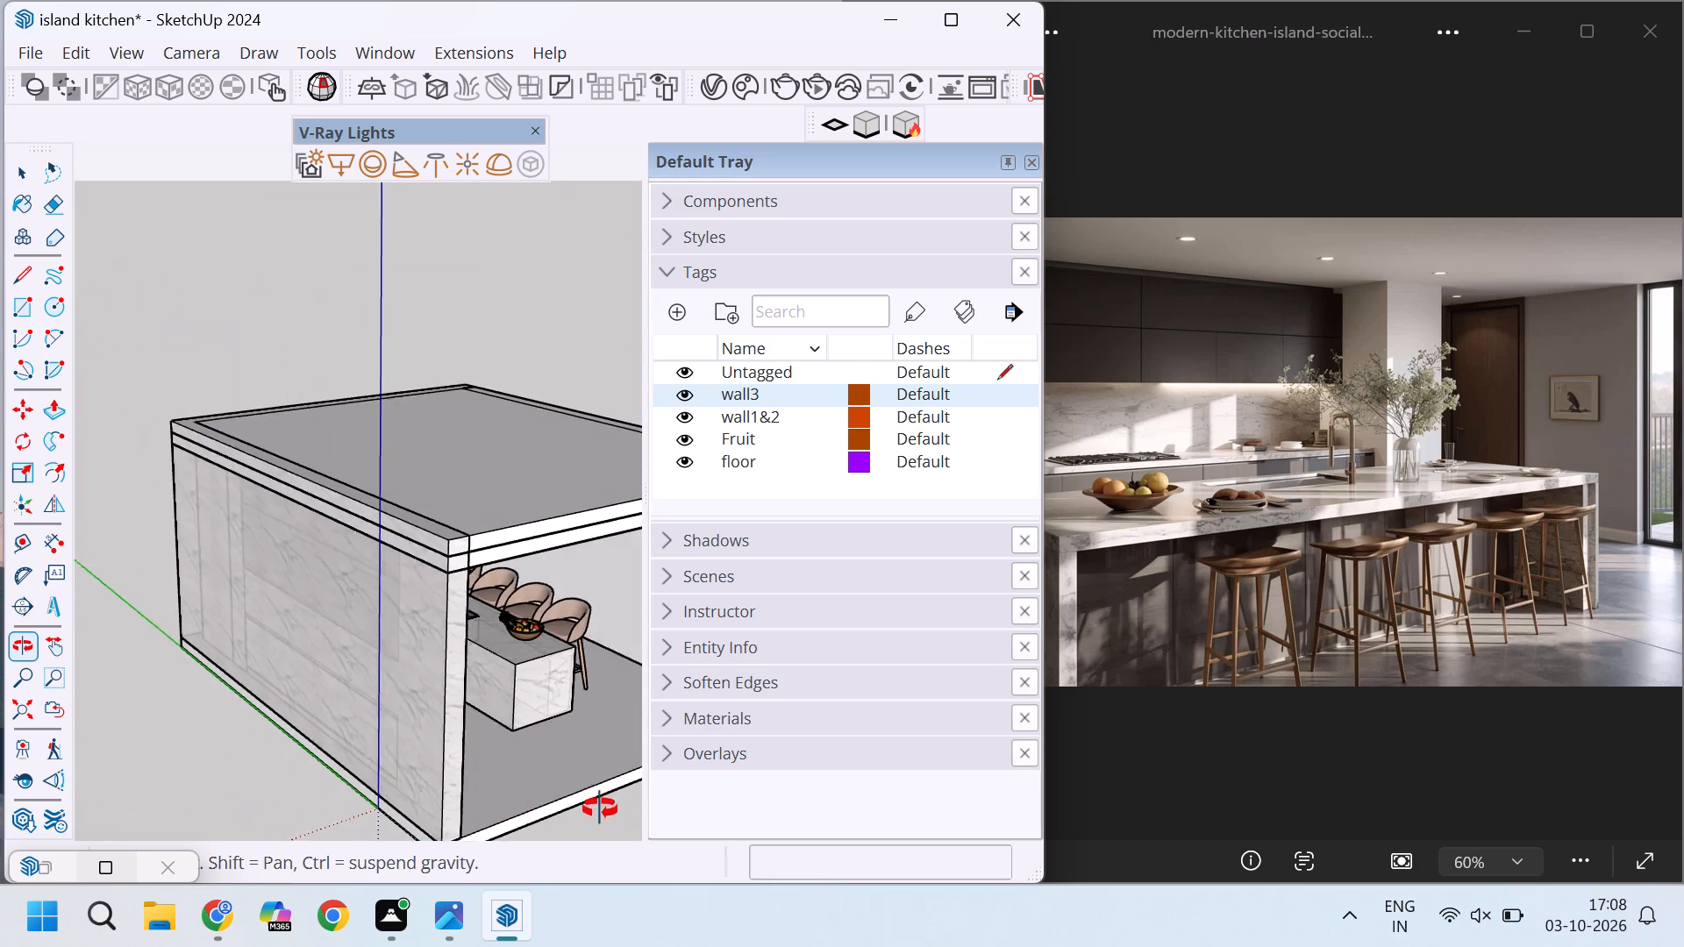
middle_drag(600, 808, 610, 776)
middle_drag(492, 771, 563, 808)
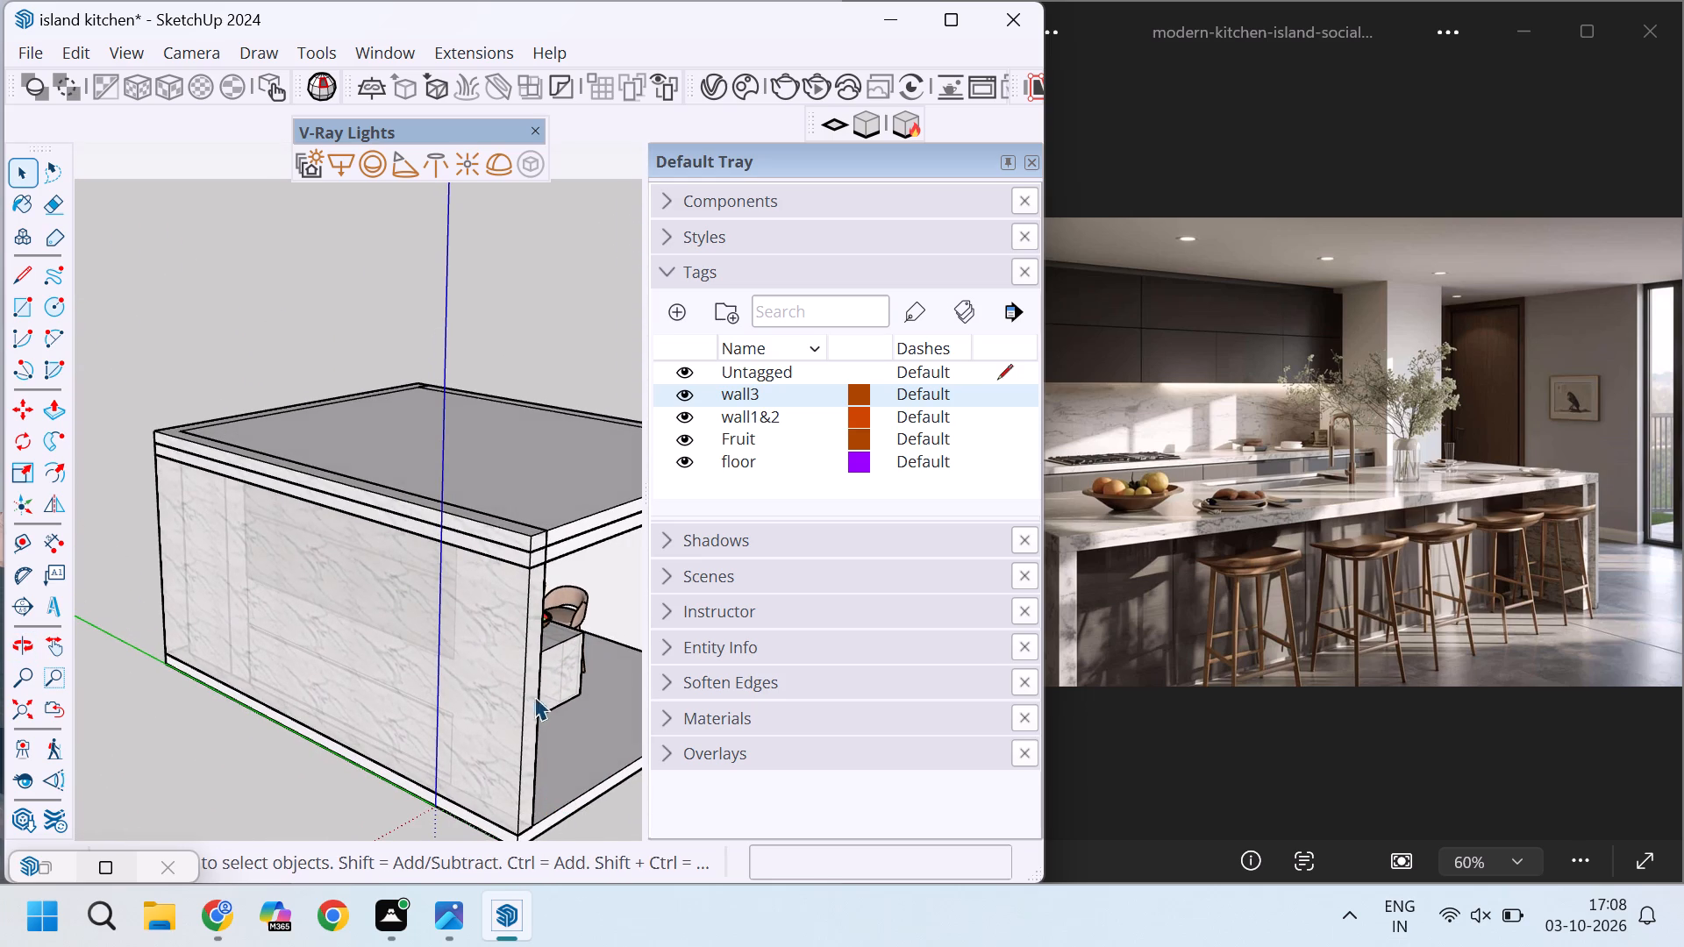
middle_drag(520, 686, 504, 686)
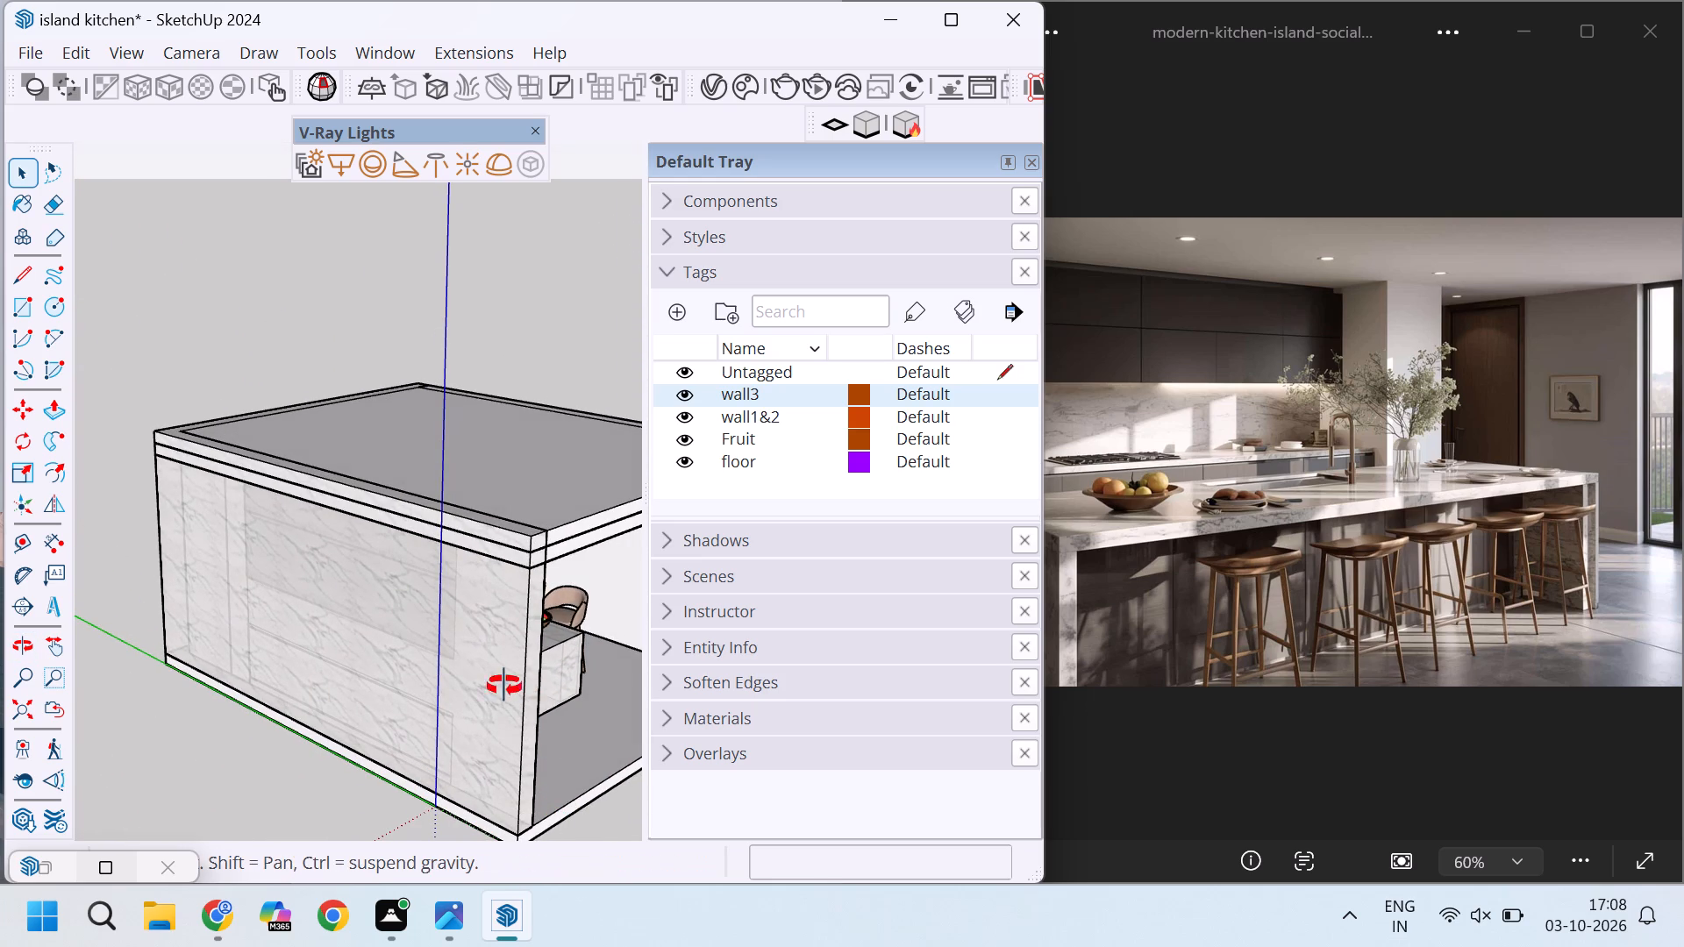
middle_drag(504, 686, 94, 586)
scroll(110, 586, up, 4)
Examine the color, texture and opacity settings of the Charred Timber material.
click(140, 590)
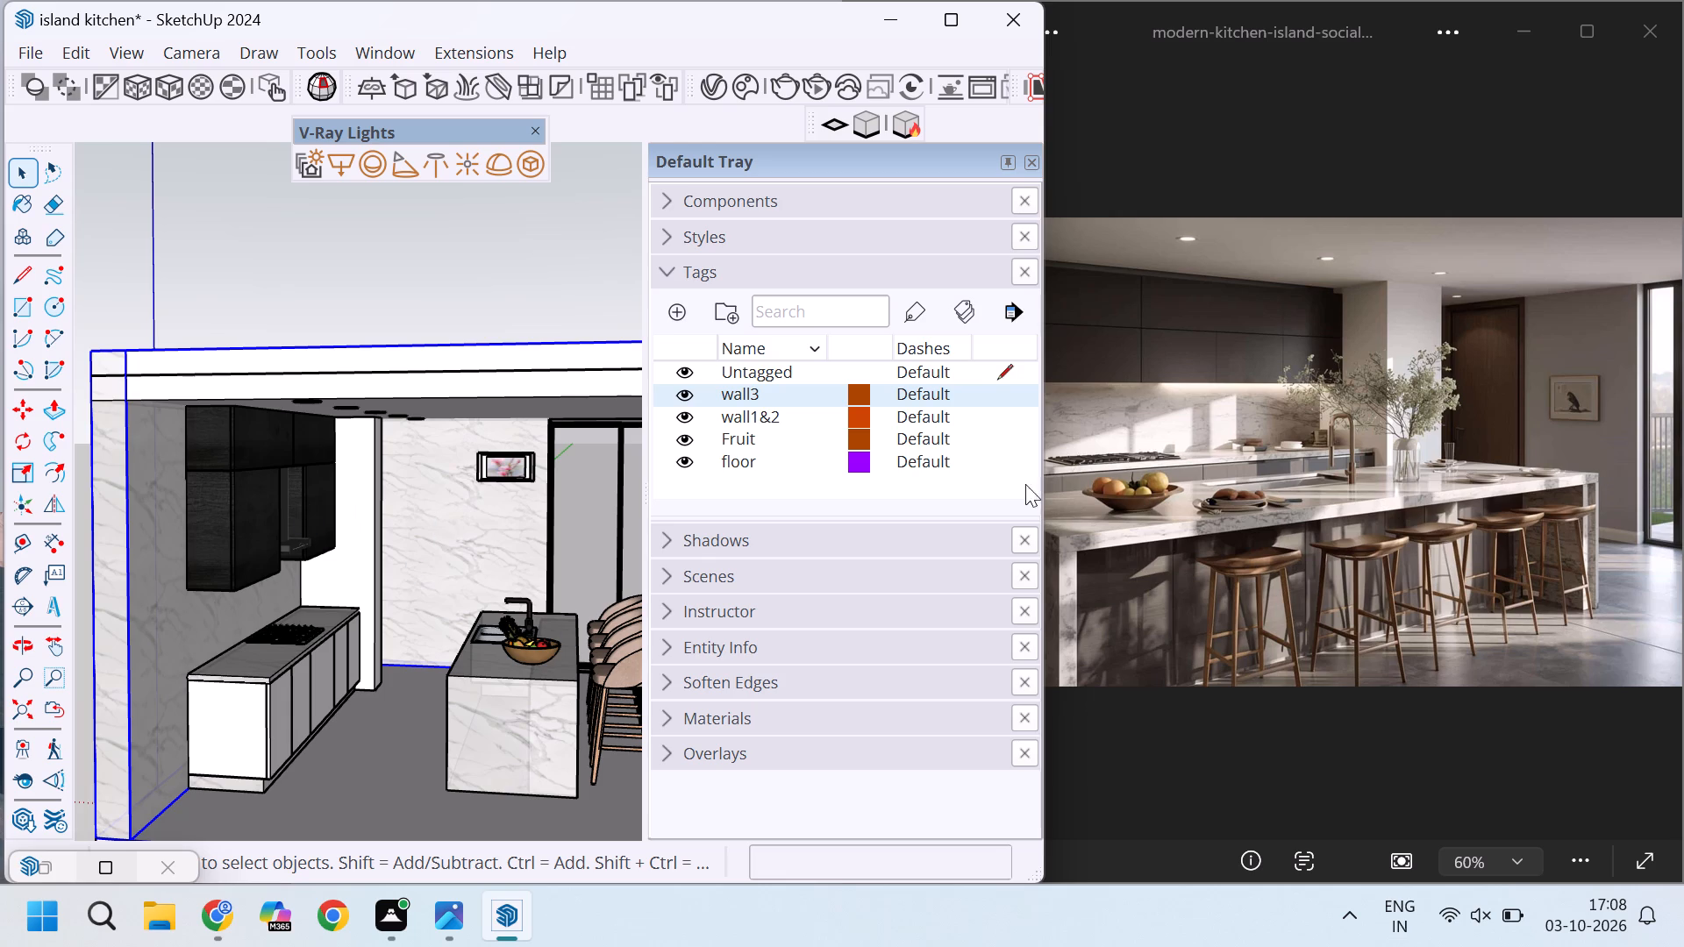
click(661, 717)
scroll(864, 708, down, 5)
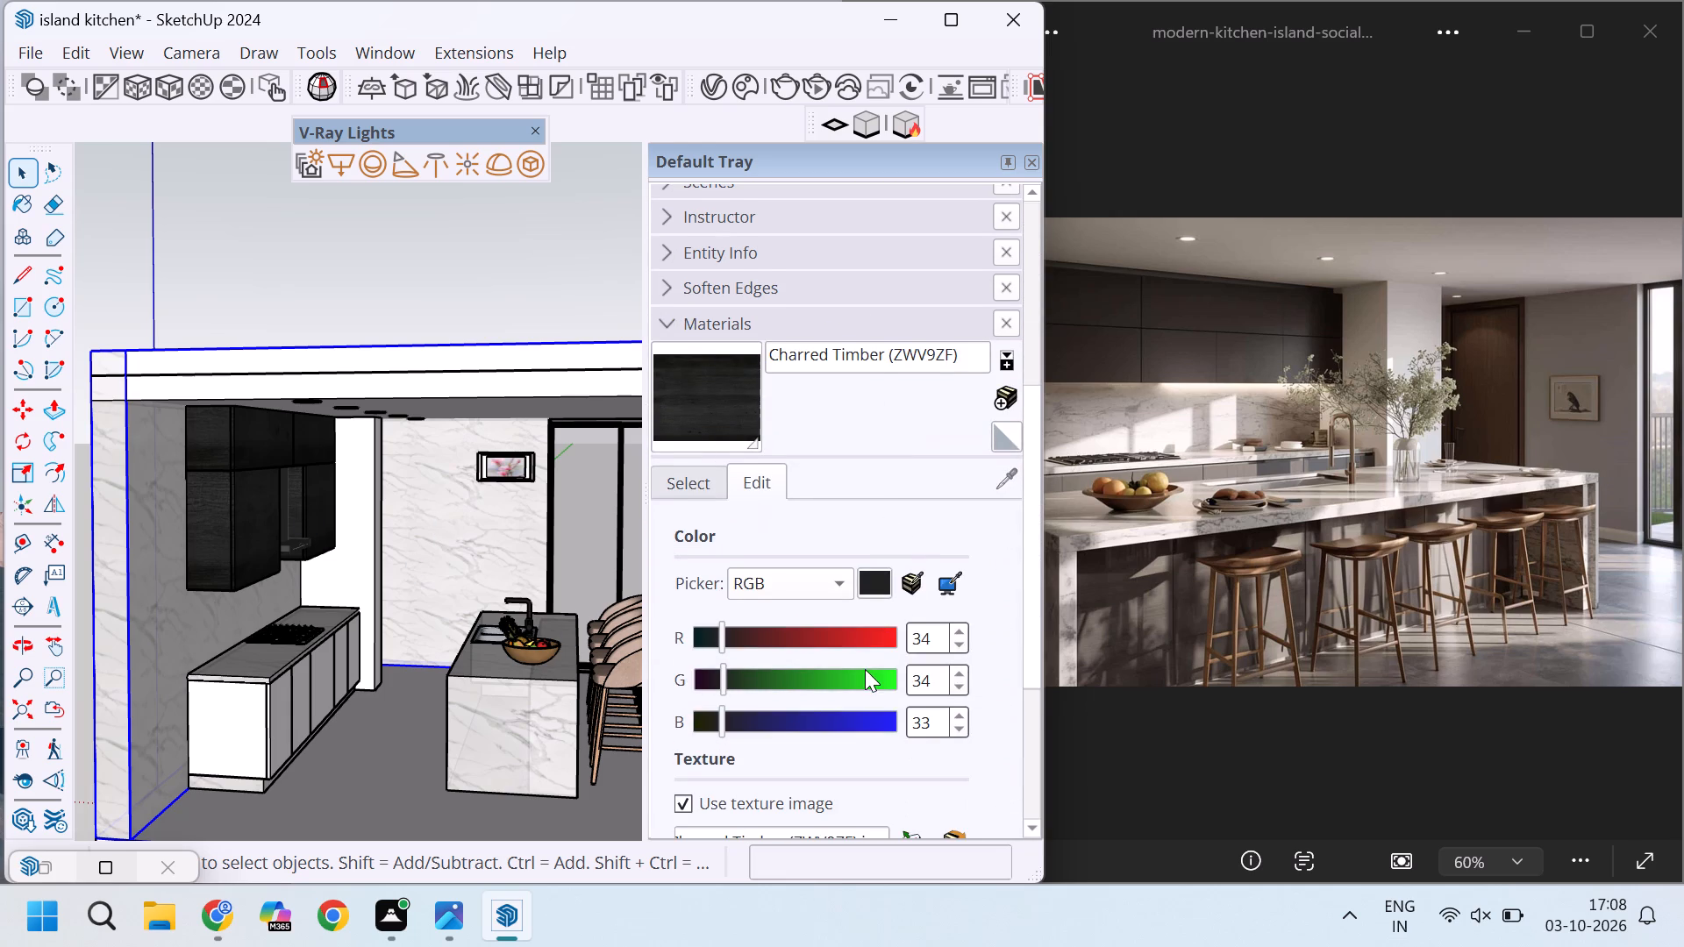
scroll(874, 749, down, 2)
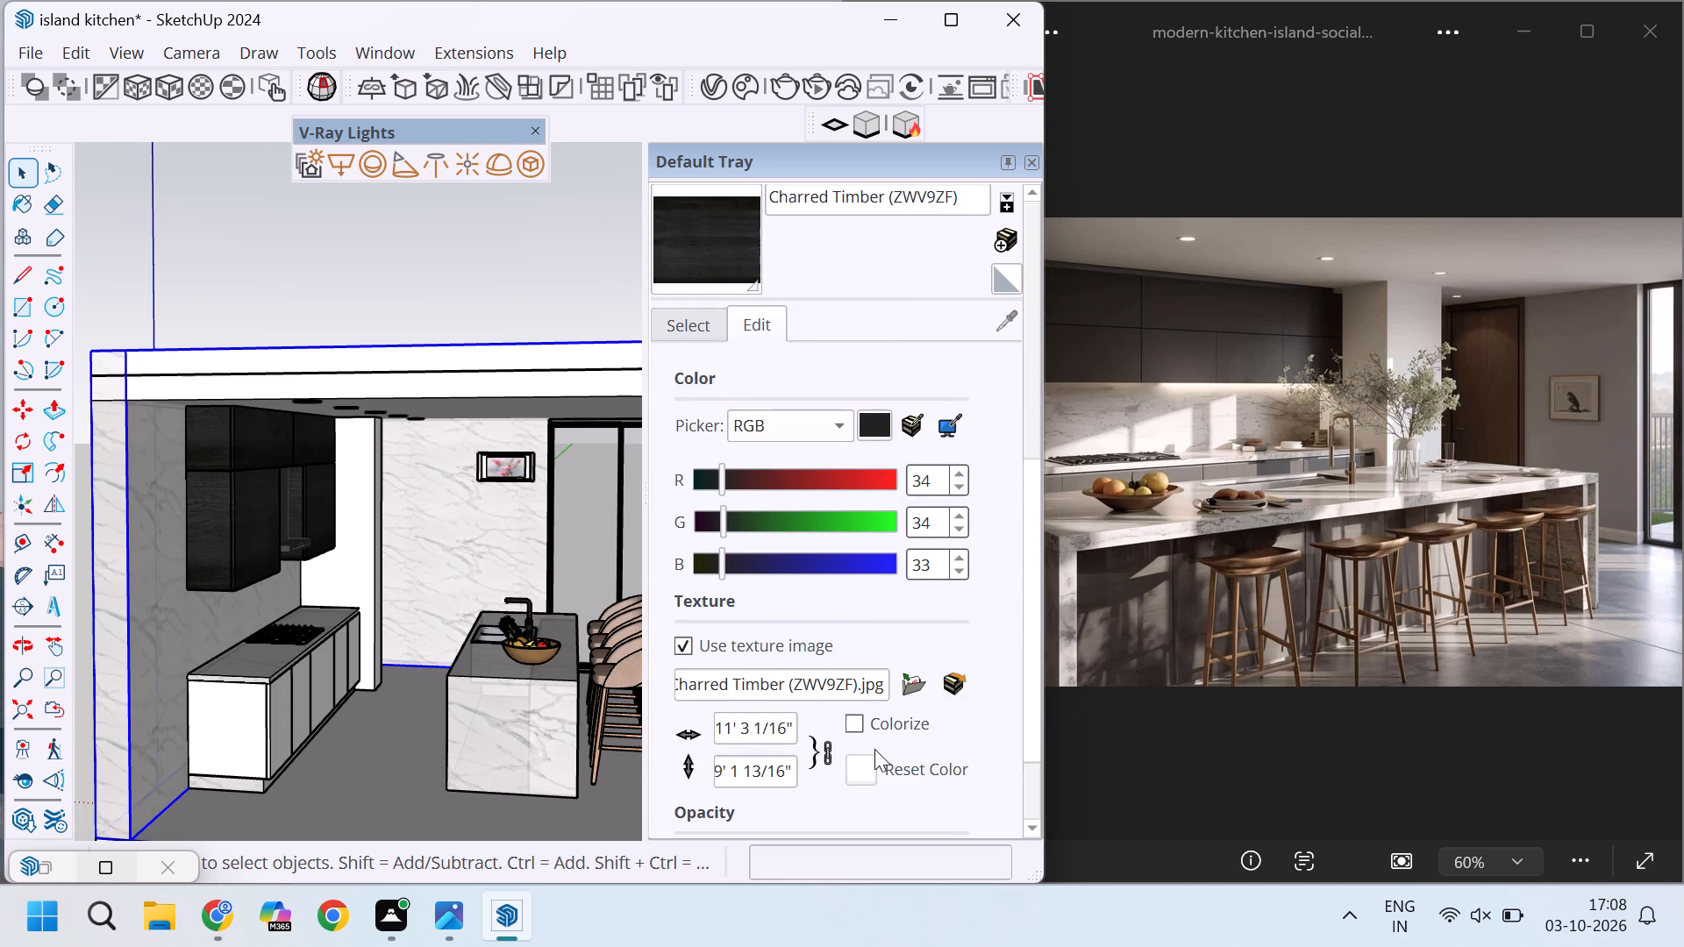
scroll(874, 739, down, 2)
scroll(868, 736, up, 1)
scroll(868, 736, down, 1)
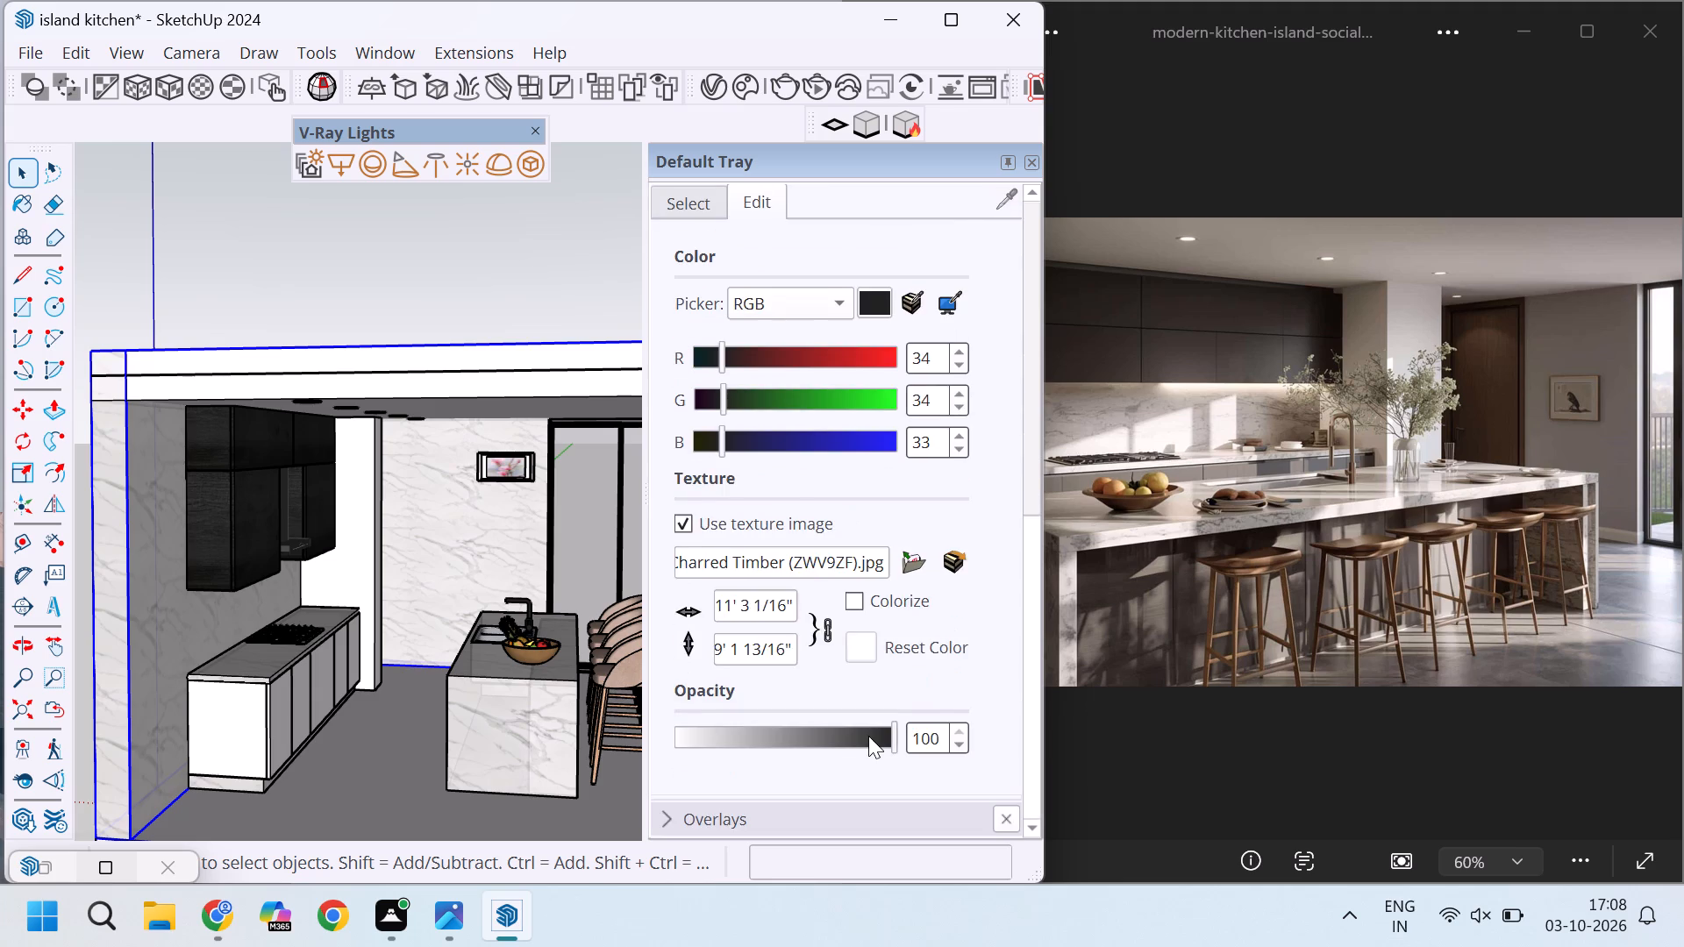
scroll(868, 736, up, 3)
scroll(905, 577, up, 2)
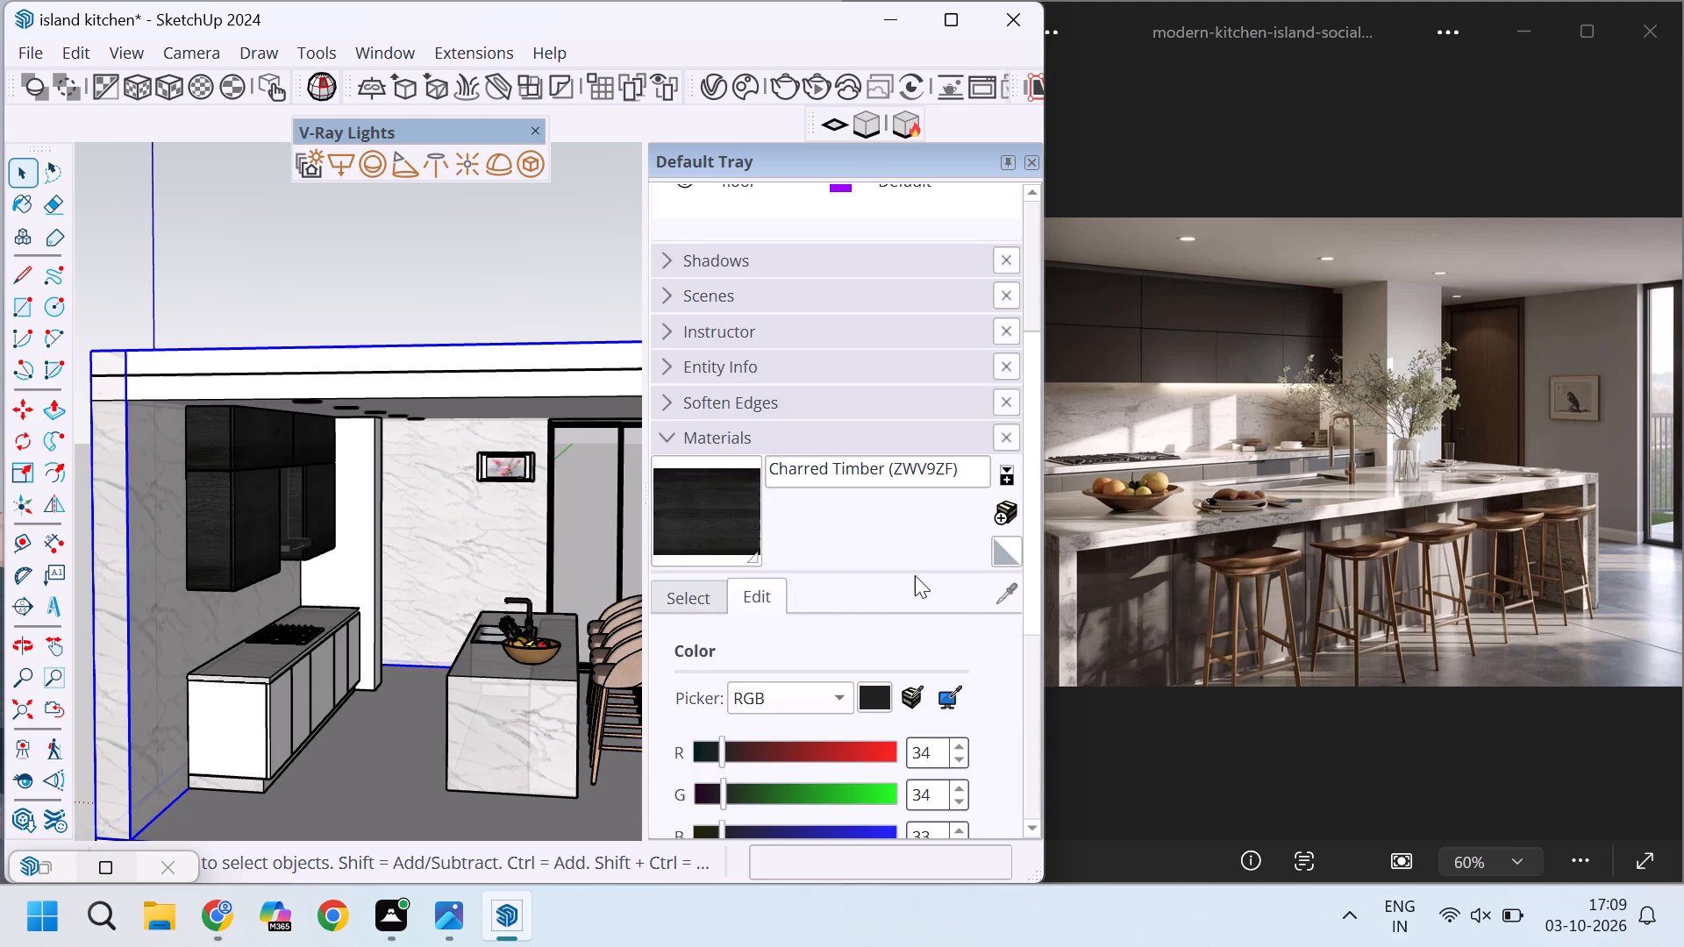
Set the opacity of the in-model Calacatta Marble material to 100.
click(706, 577)
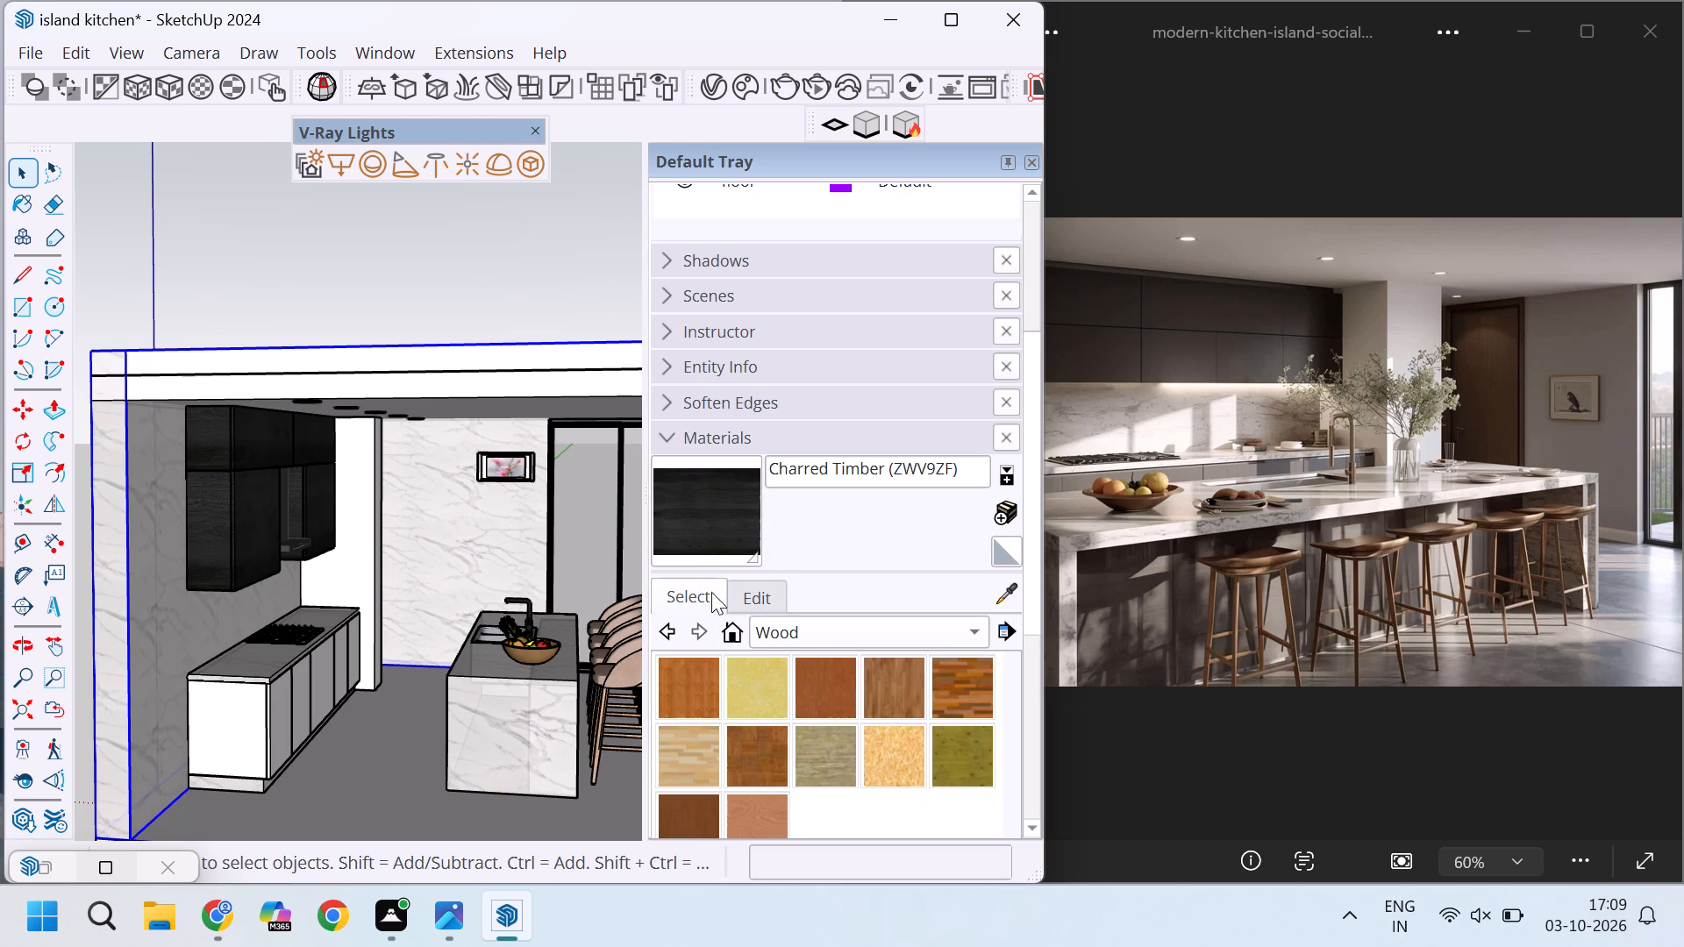
scroll(828, 669, down, 3)
click(731, 637)
scroll(800, 687, down, 8)
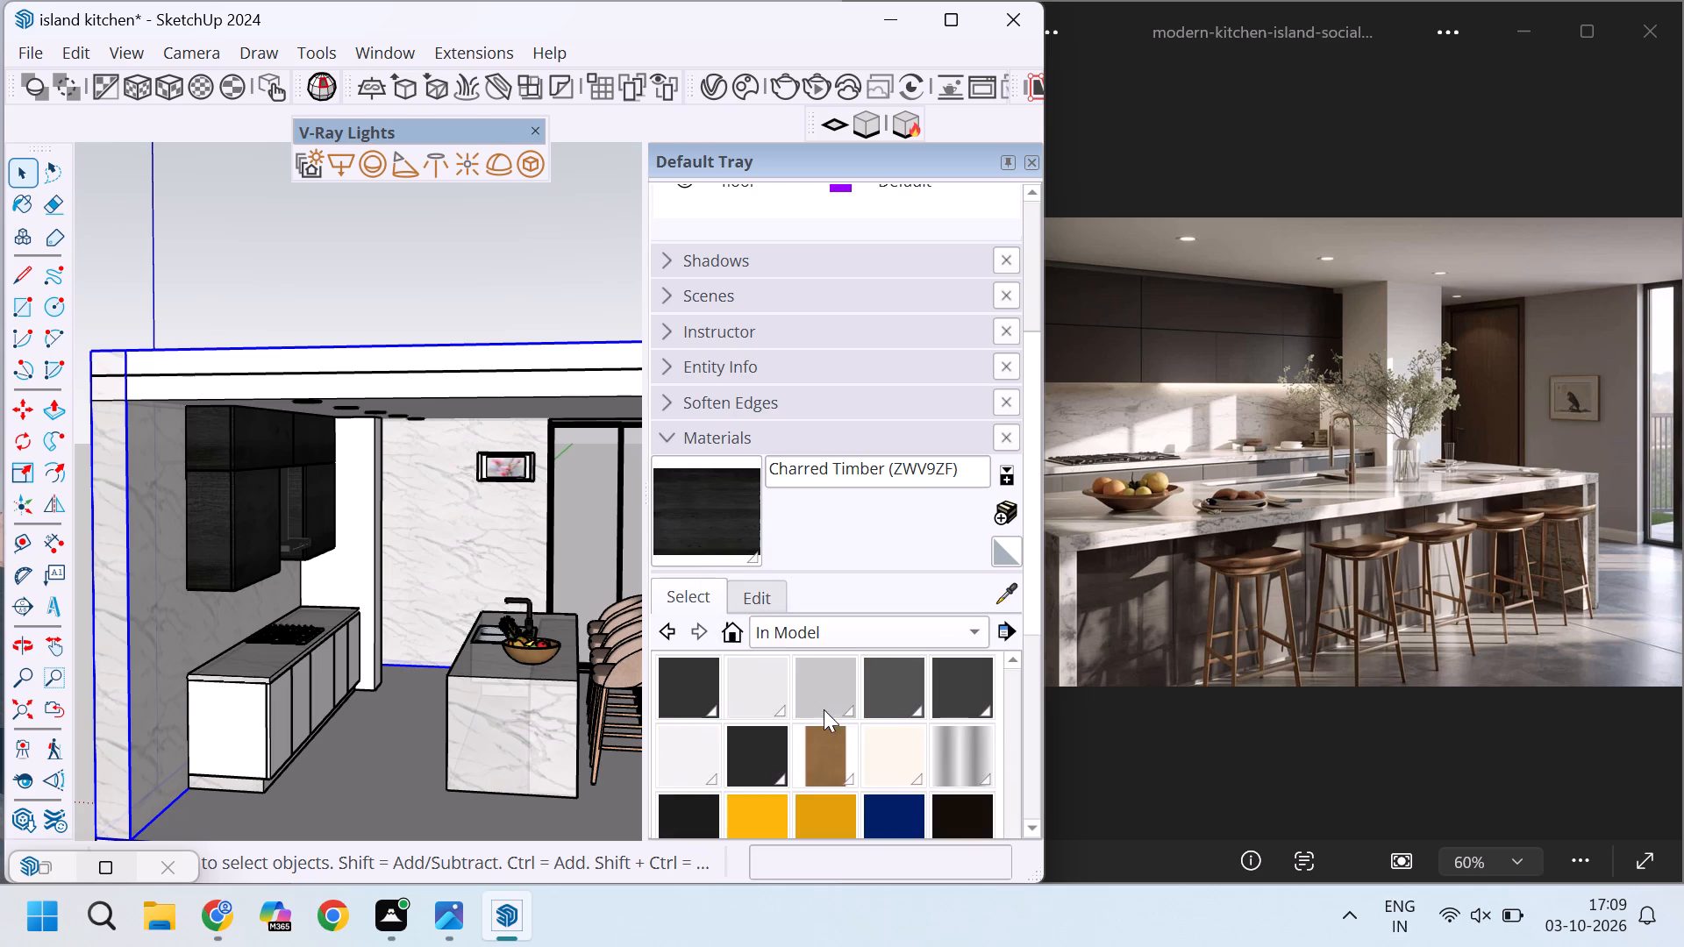
scroll(832, 716, down, 10)
scroll(838, 732, up, 5)
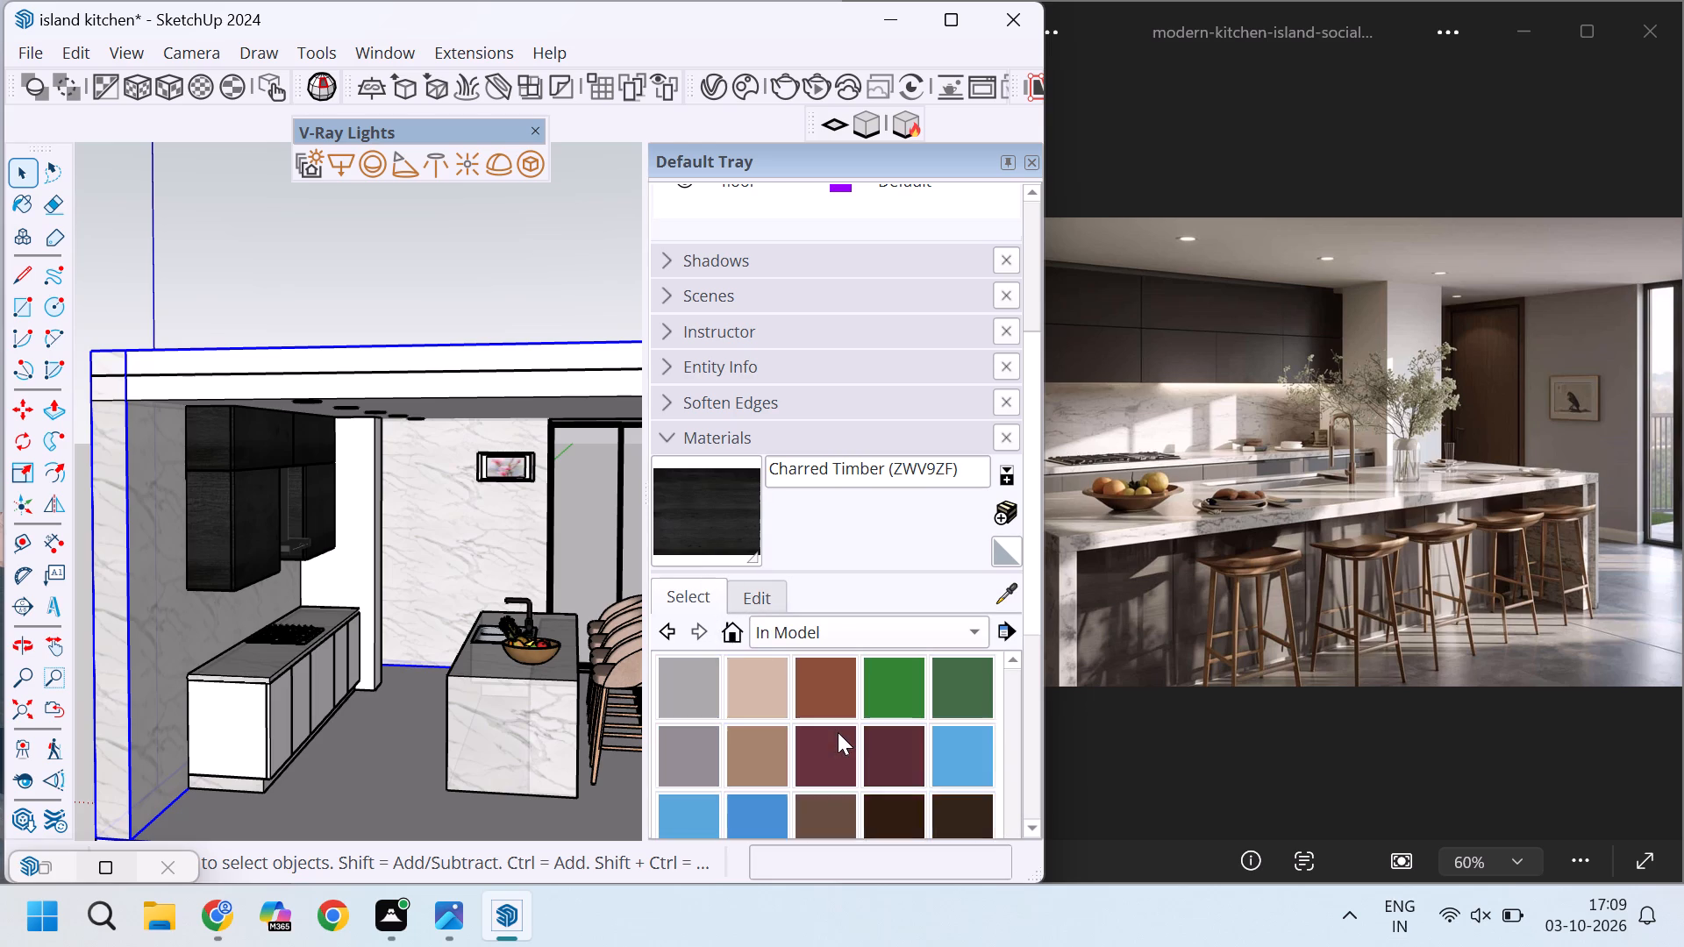
scroll(838, 732, up, 6)
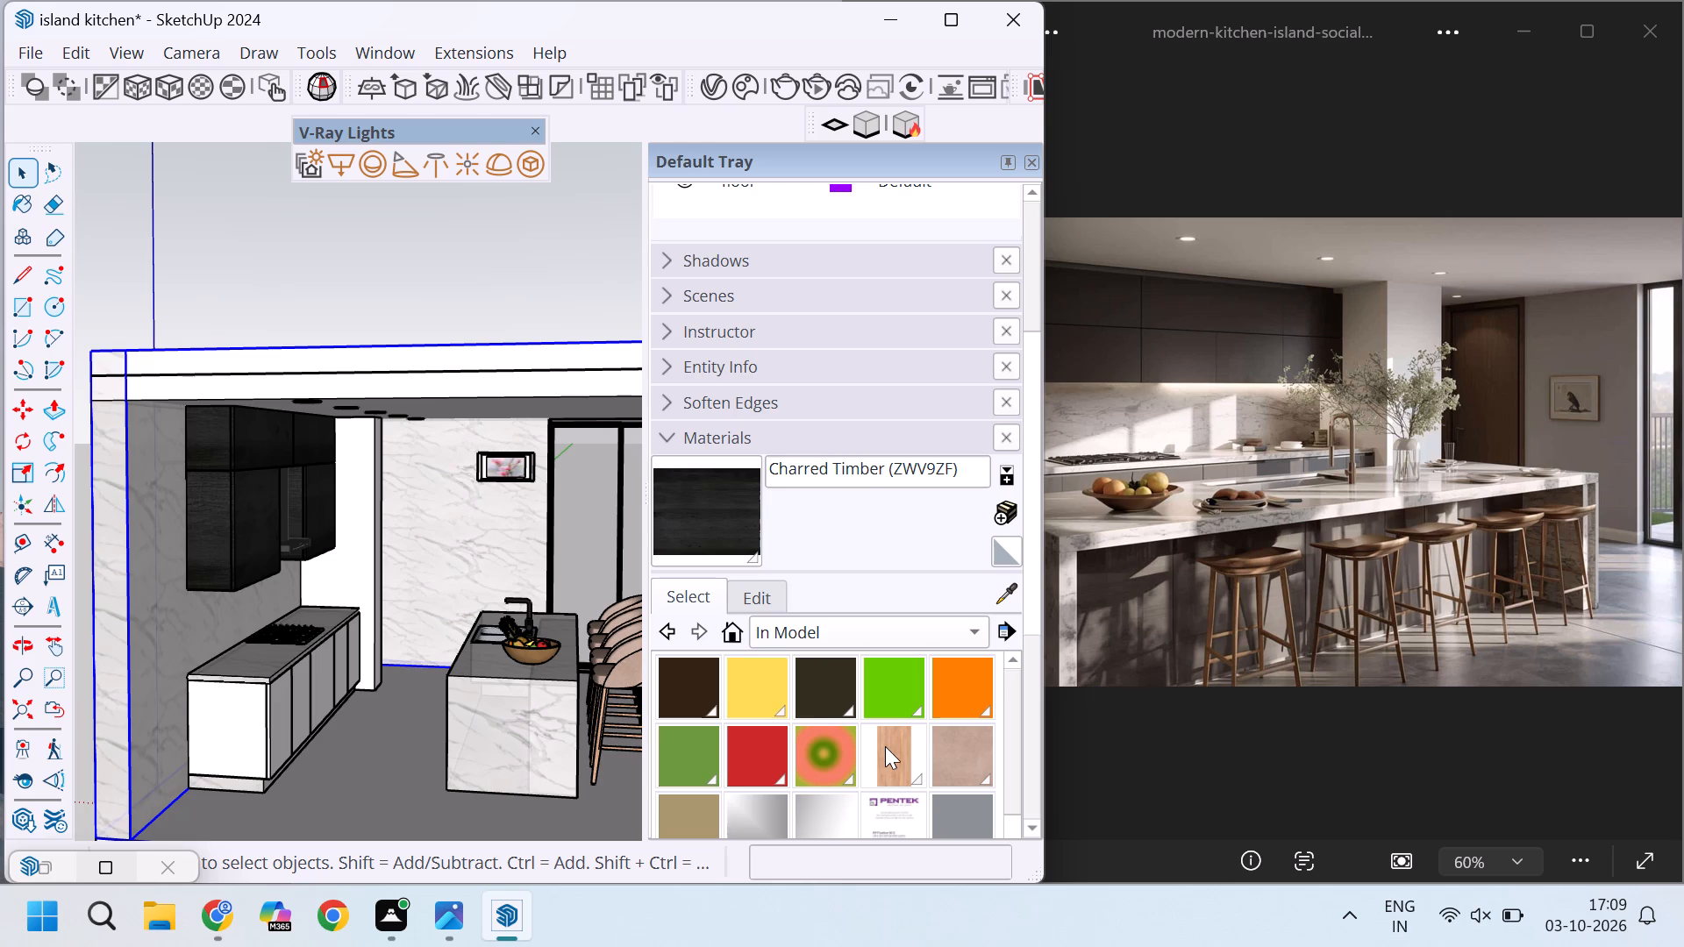
scroll(885, 746, up, 3)
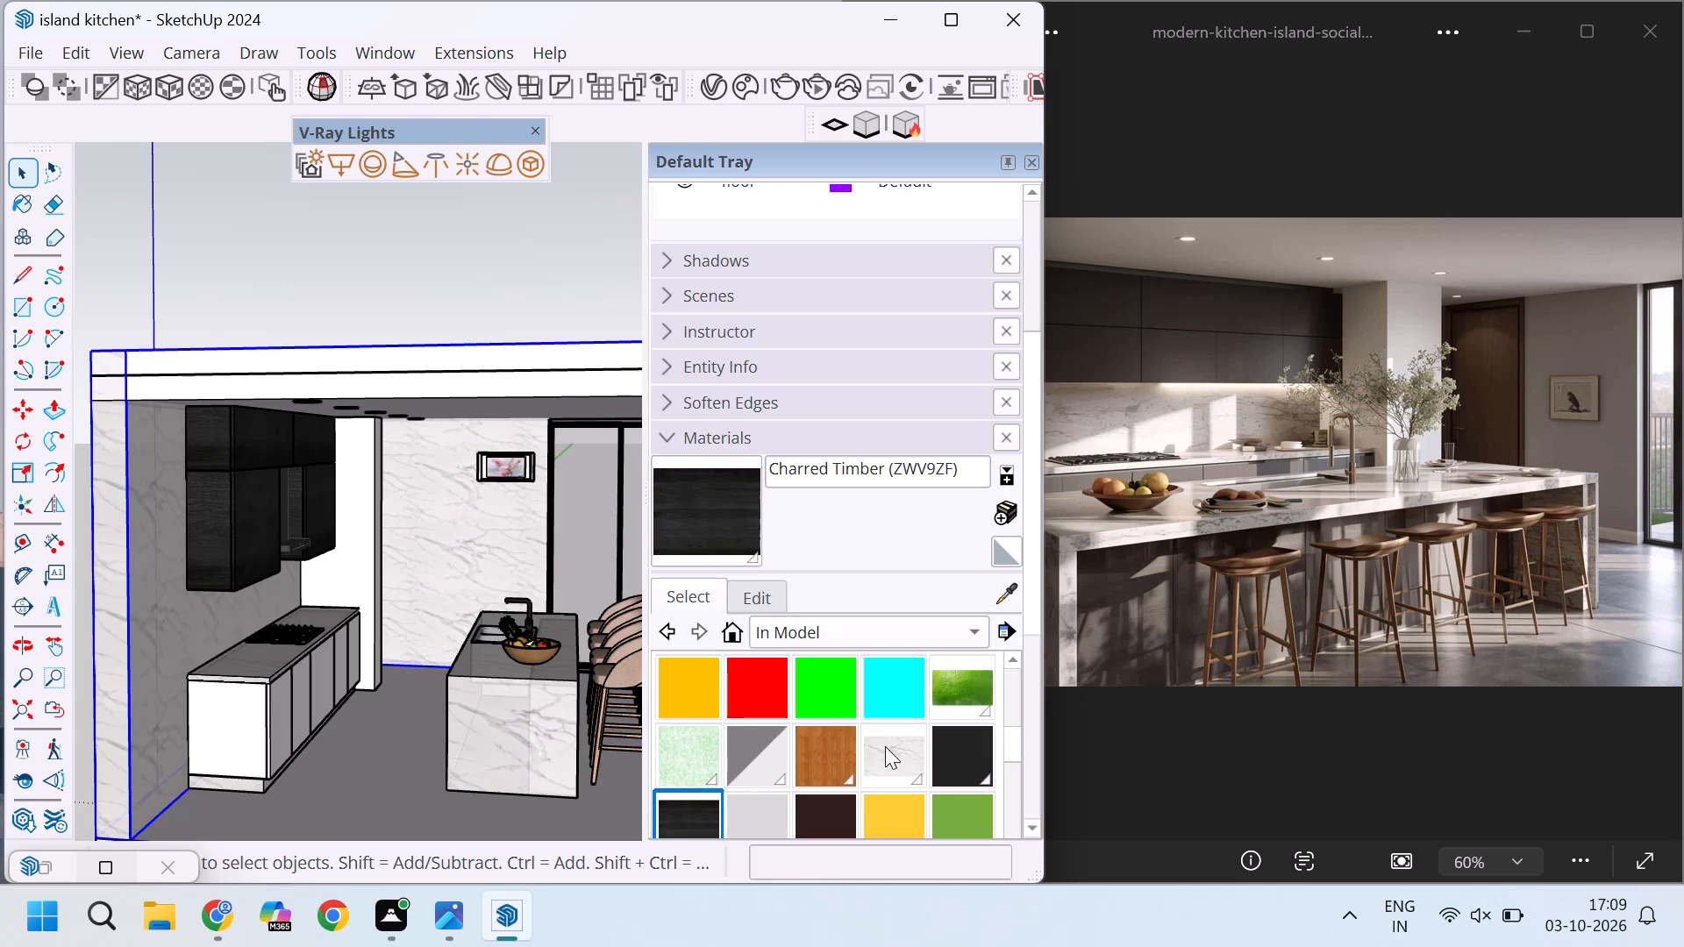
scroll(885, 746, up, 3)
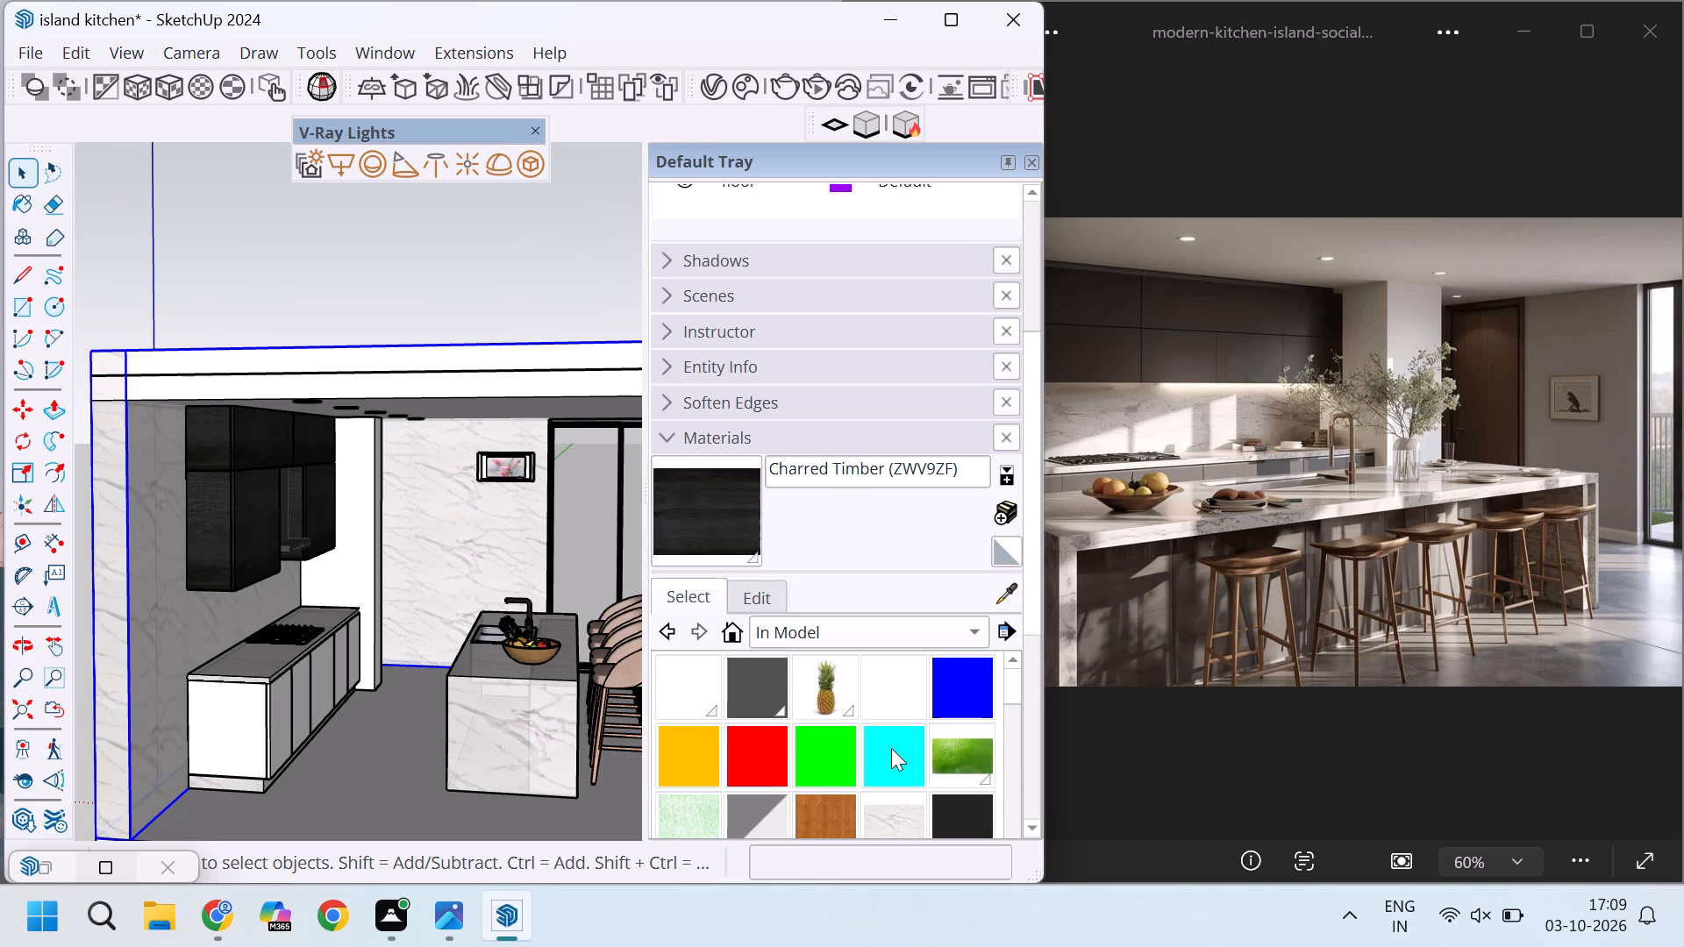
scroll(891, 748, down, 2)
click(905, 752)
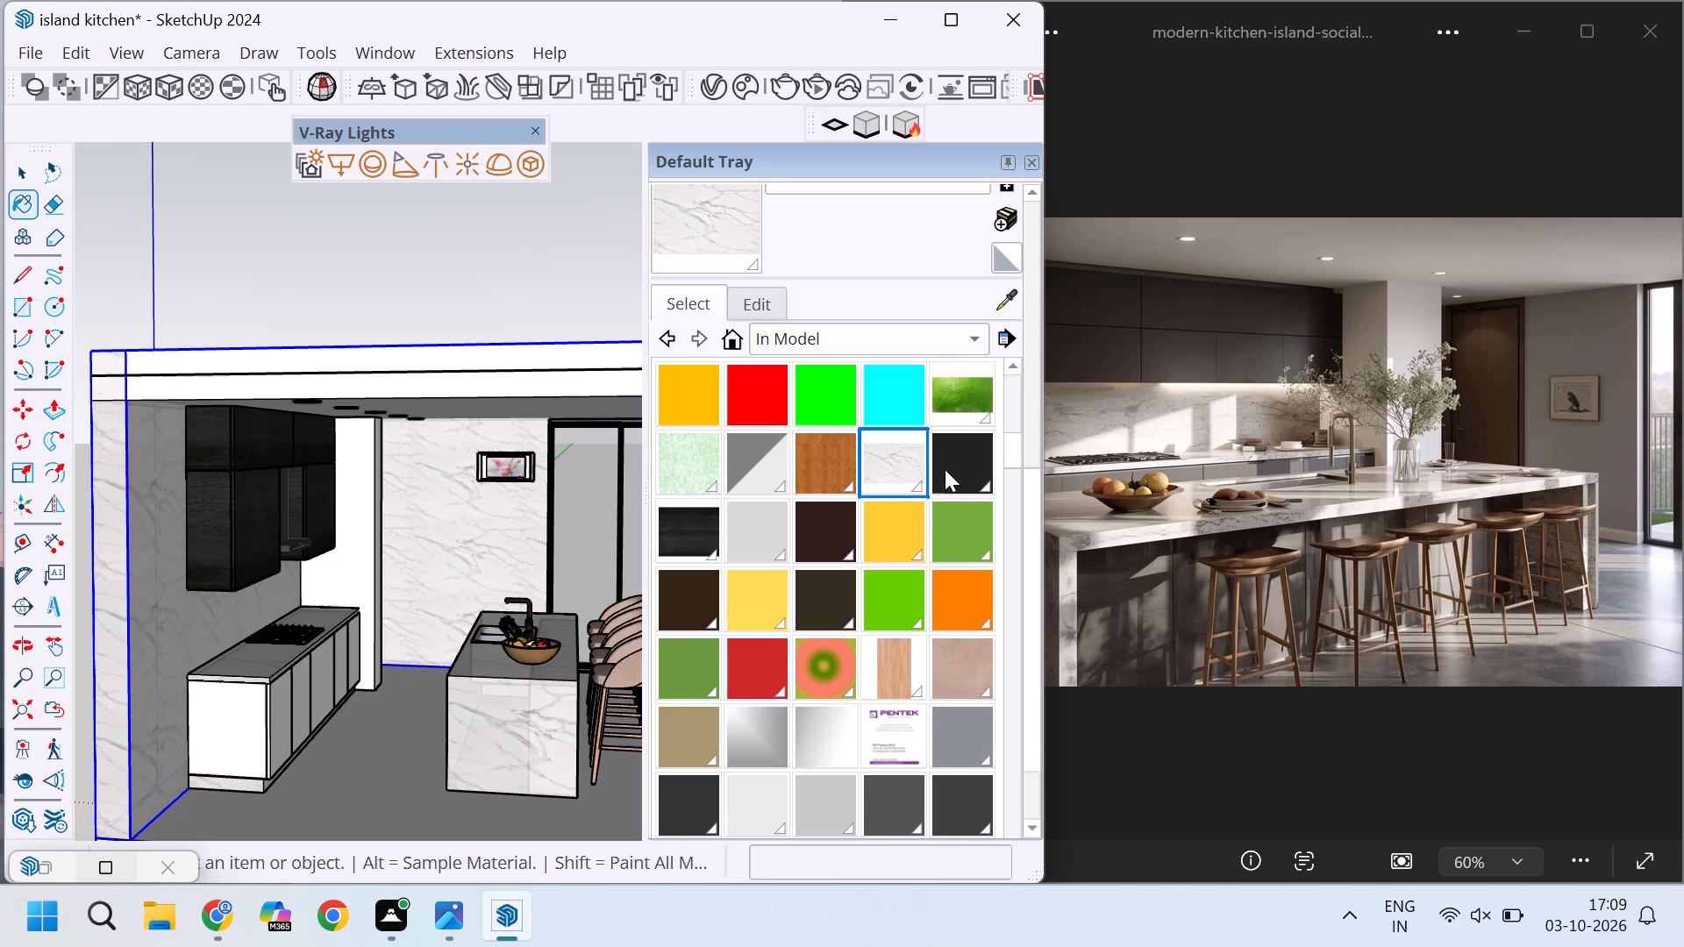
scroll(945, 469, up, 6)
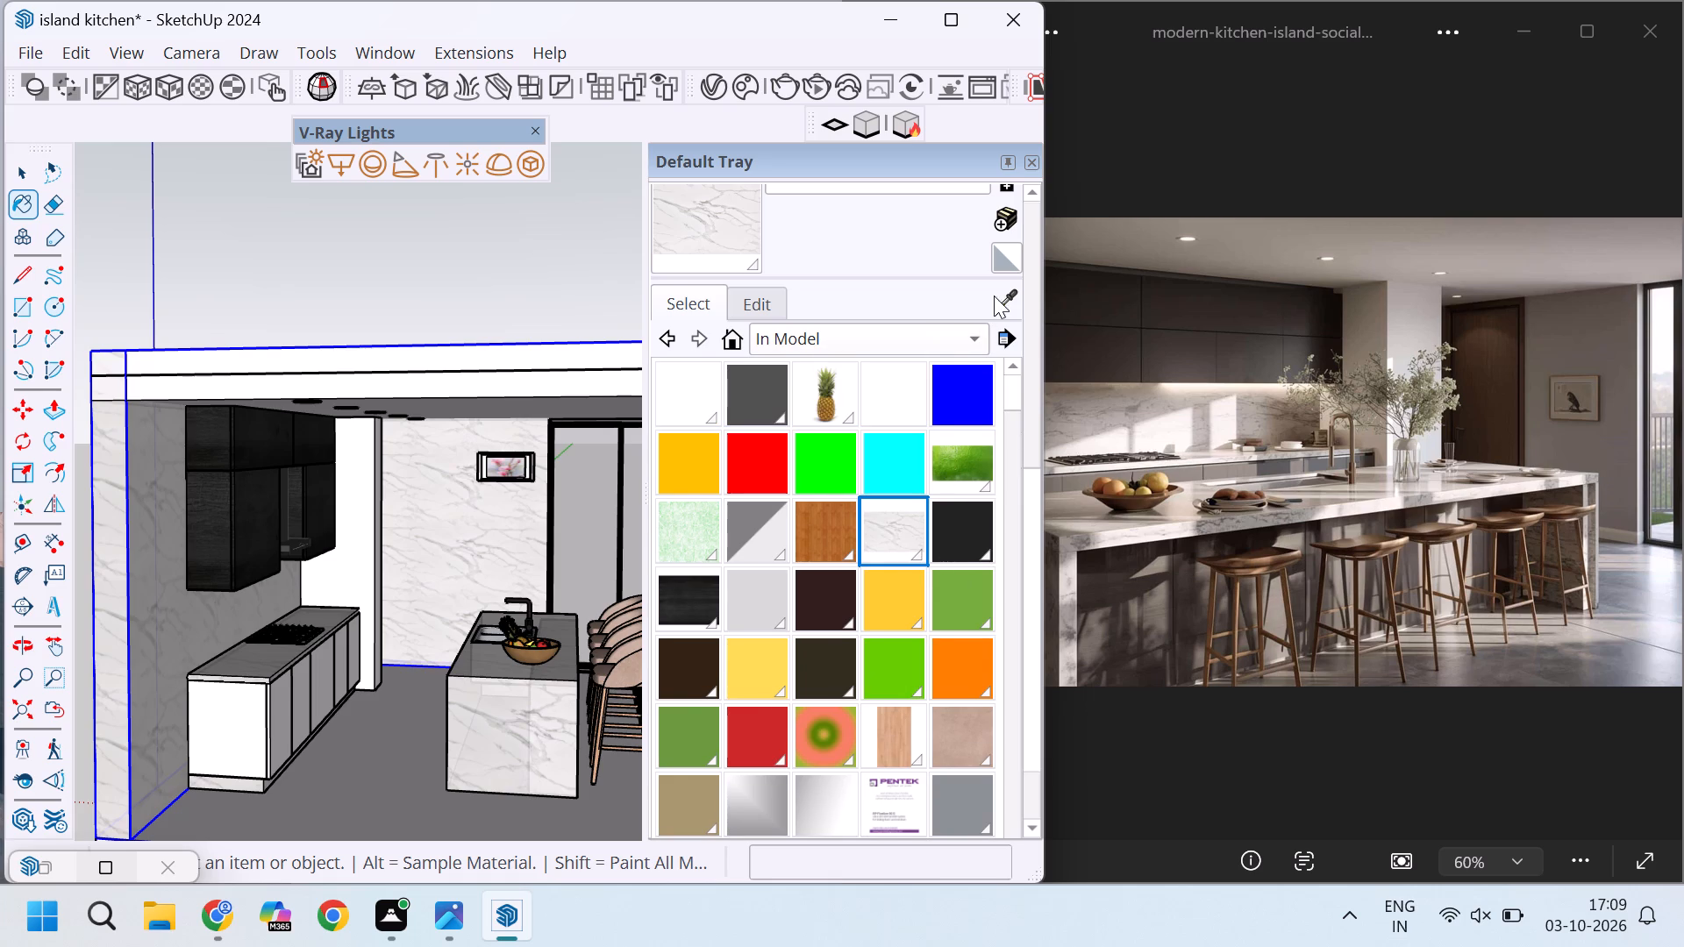
click(773, 311)
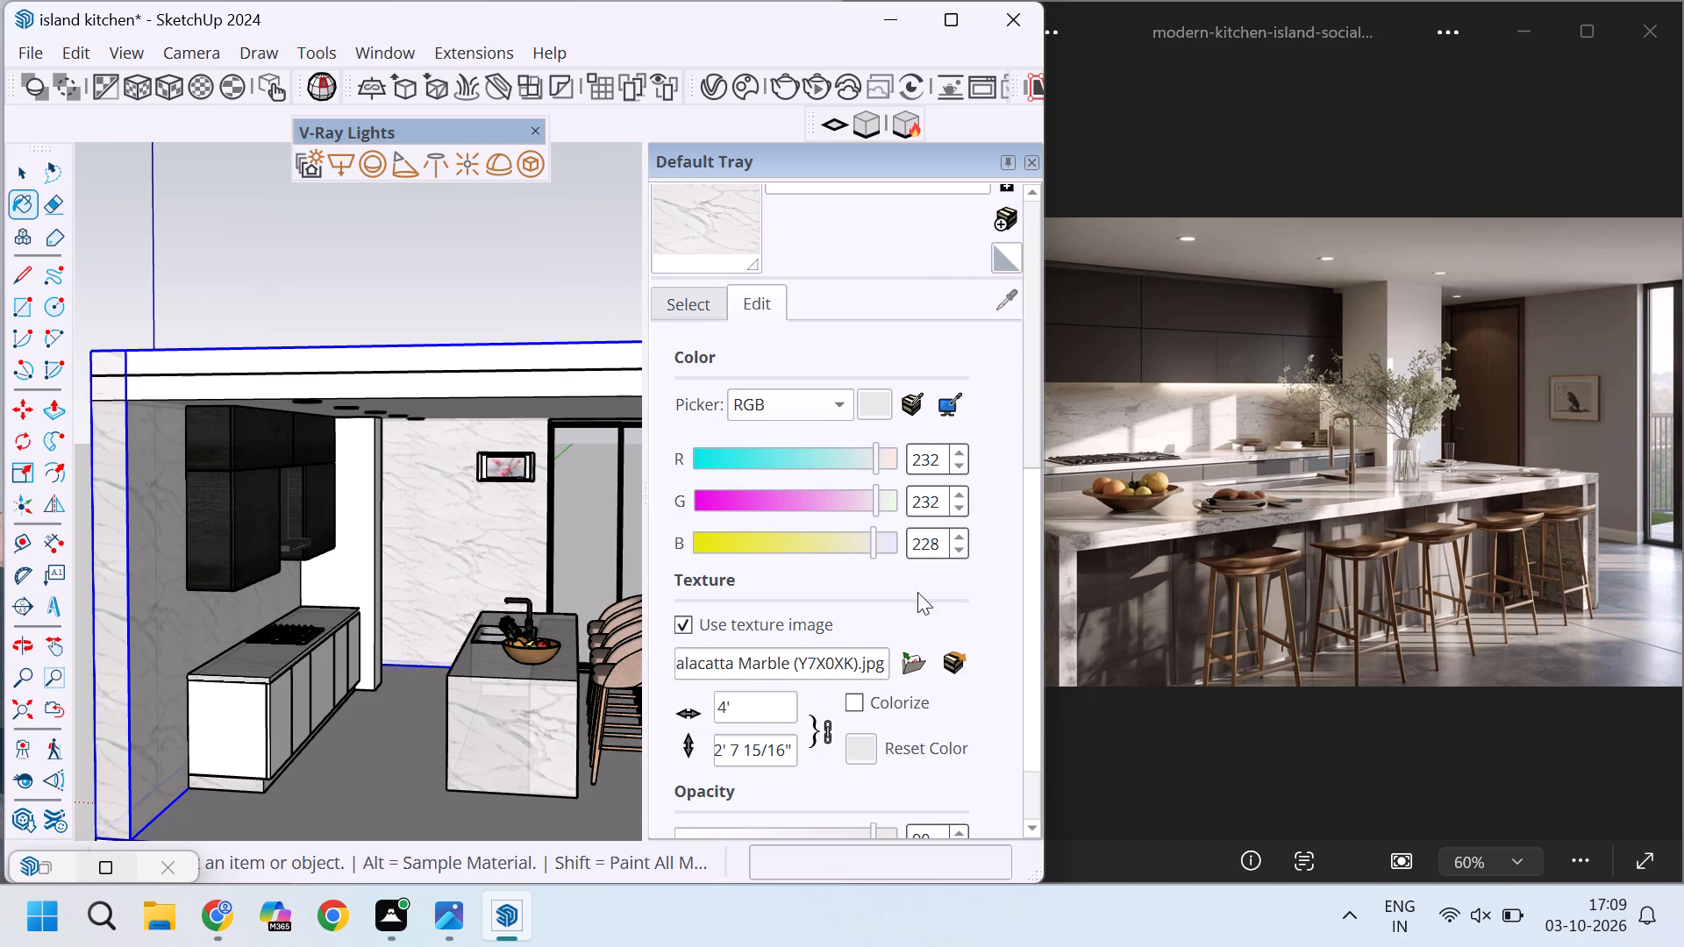
scroll(902, 713, down, 2)
drag(875, 739, 884, 738)
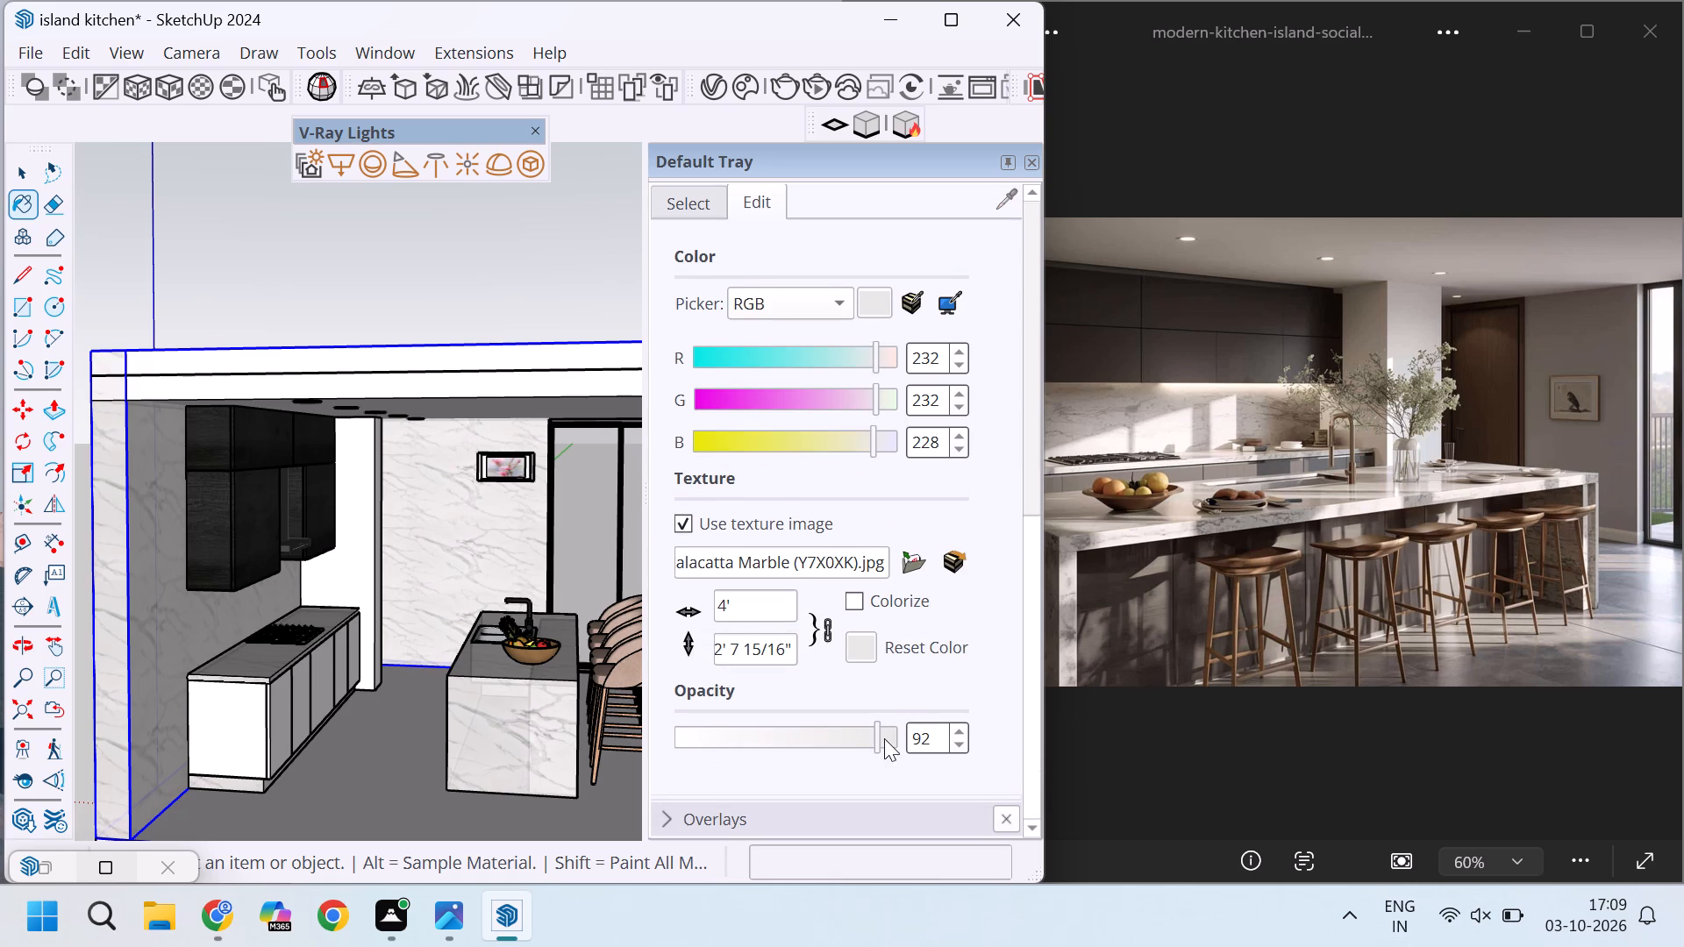
drag(884, 738, 930, 751)
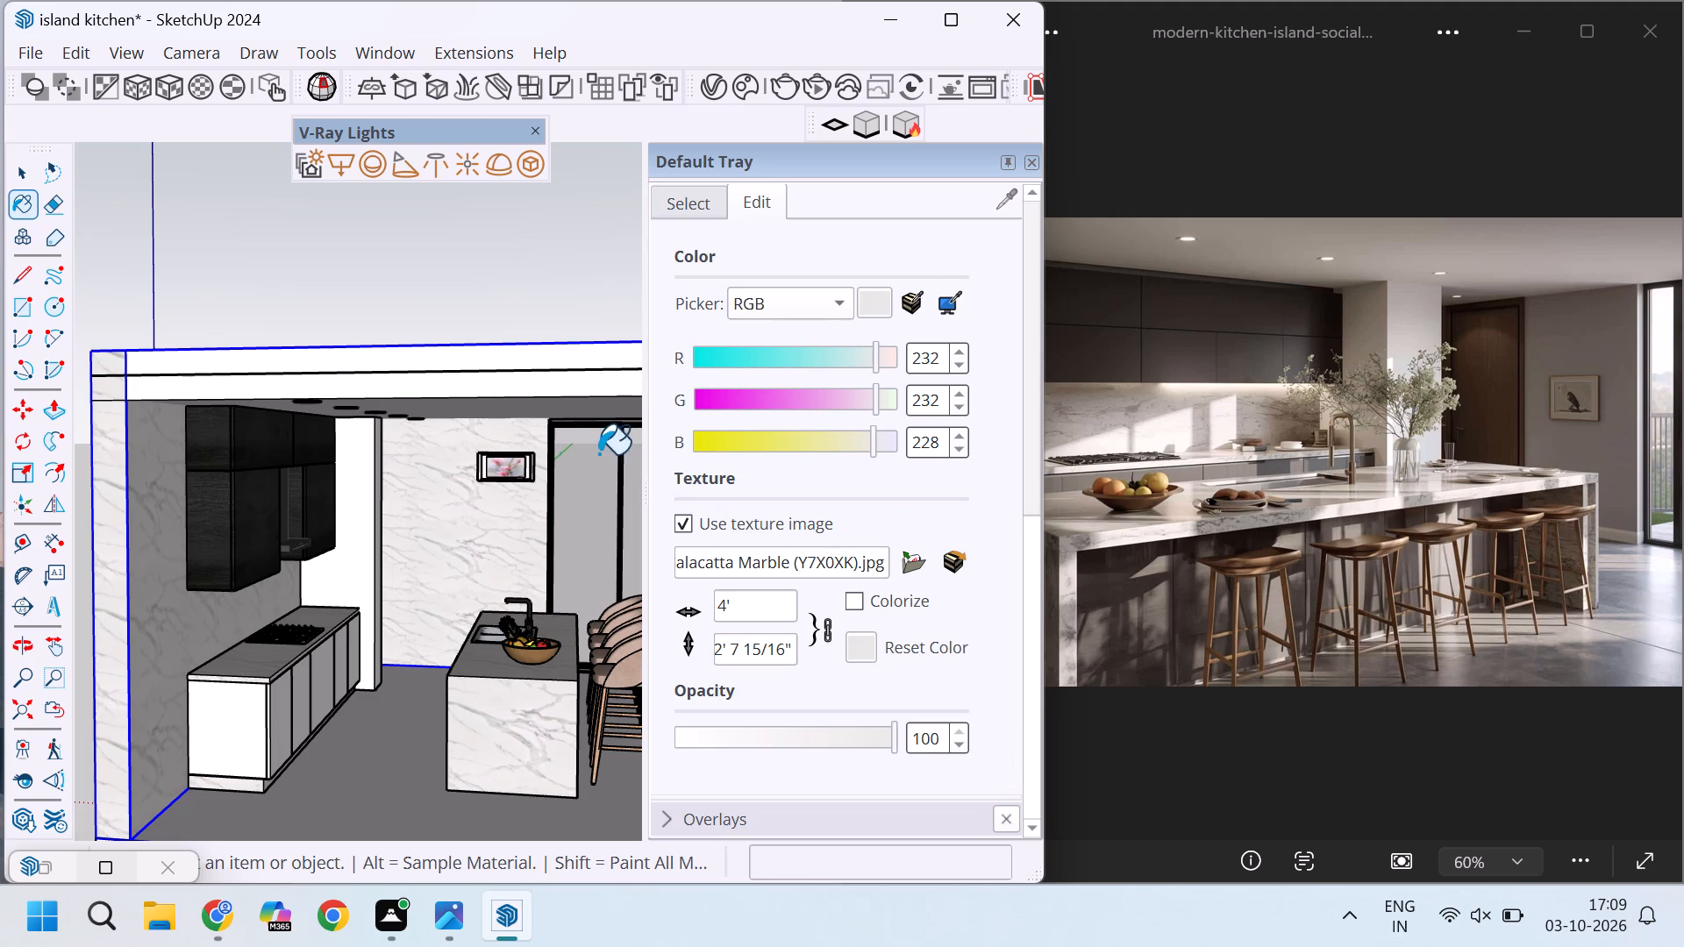
text(b)
key(space)
key(space)
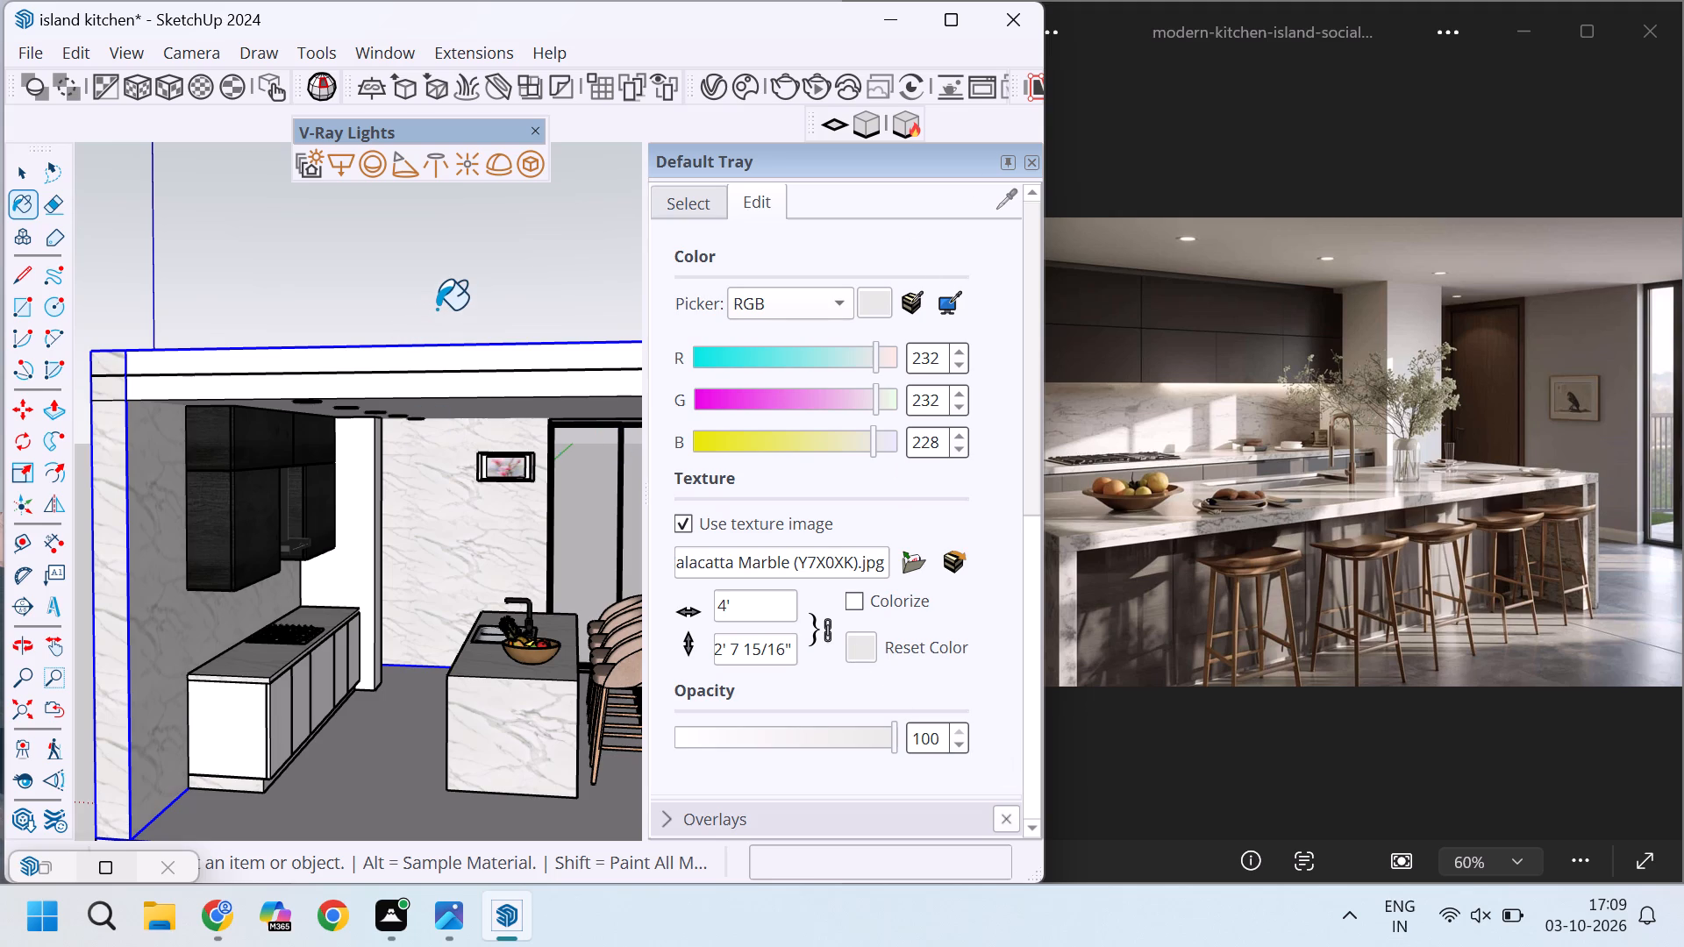
click(439, 299)
key(space)
Examine the marble walls and island through the room's open side from several angles.
middle_drag(323, 574, 591, 582)
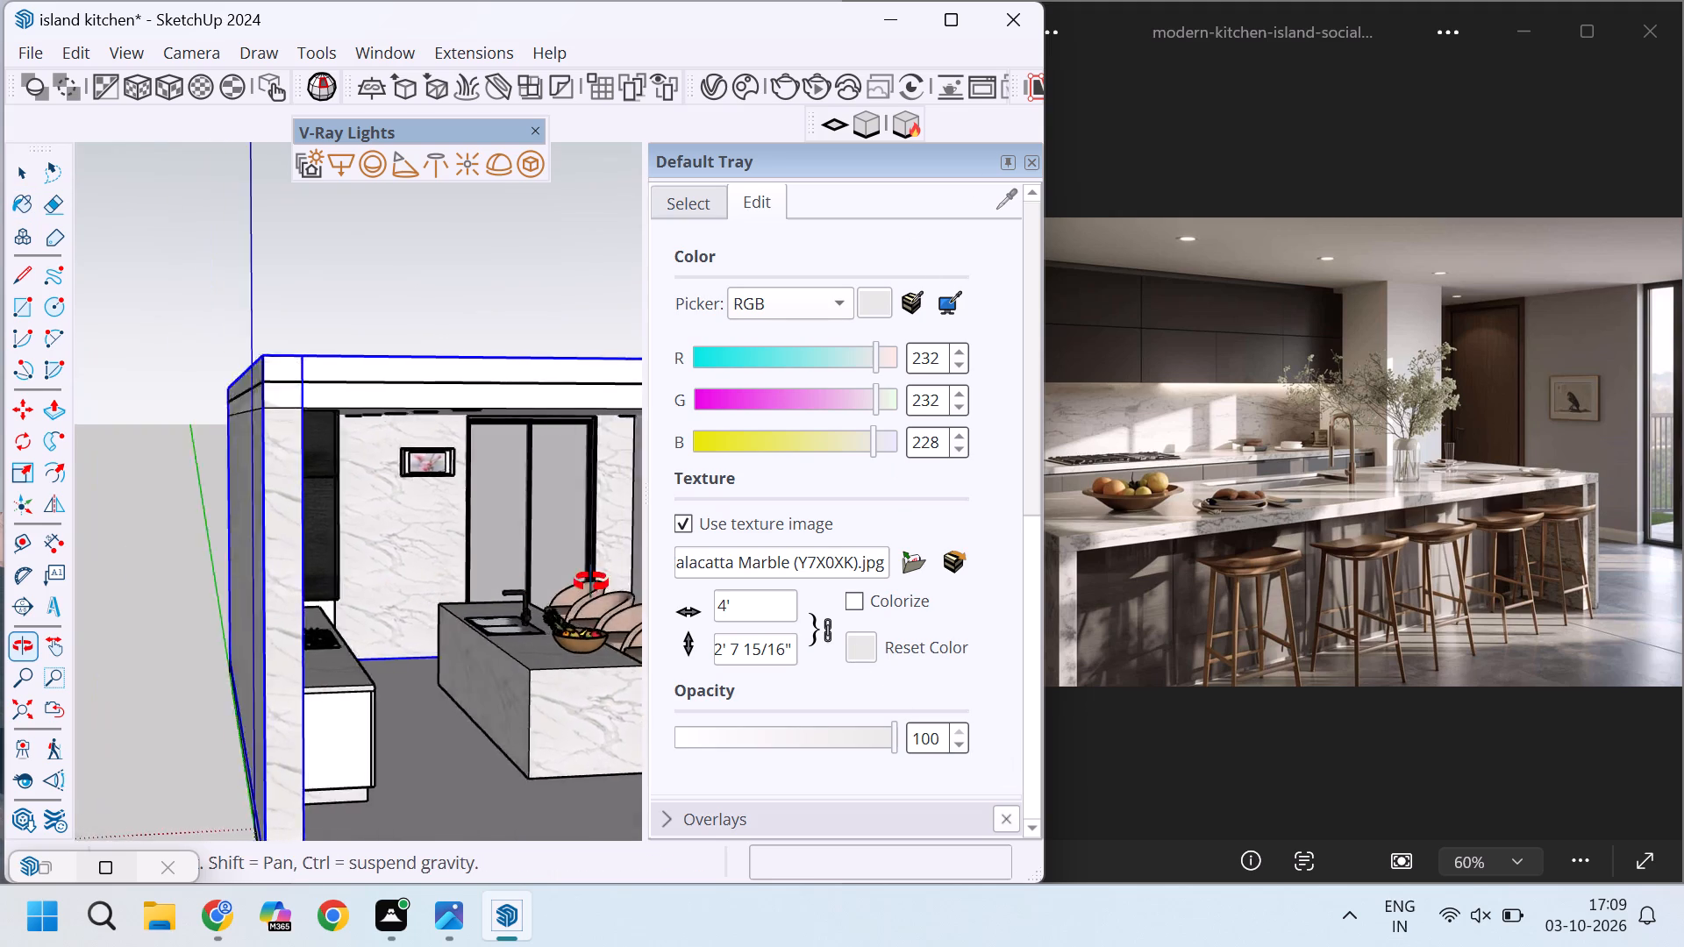
middle_drag(591, 582, 593, 582)
scroll(432, 607, down, 3)
middle_drag(429, 630, 211, 673)
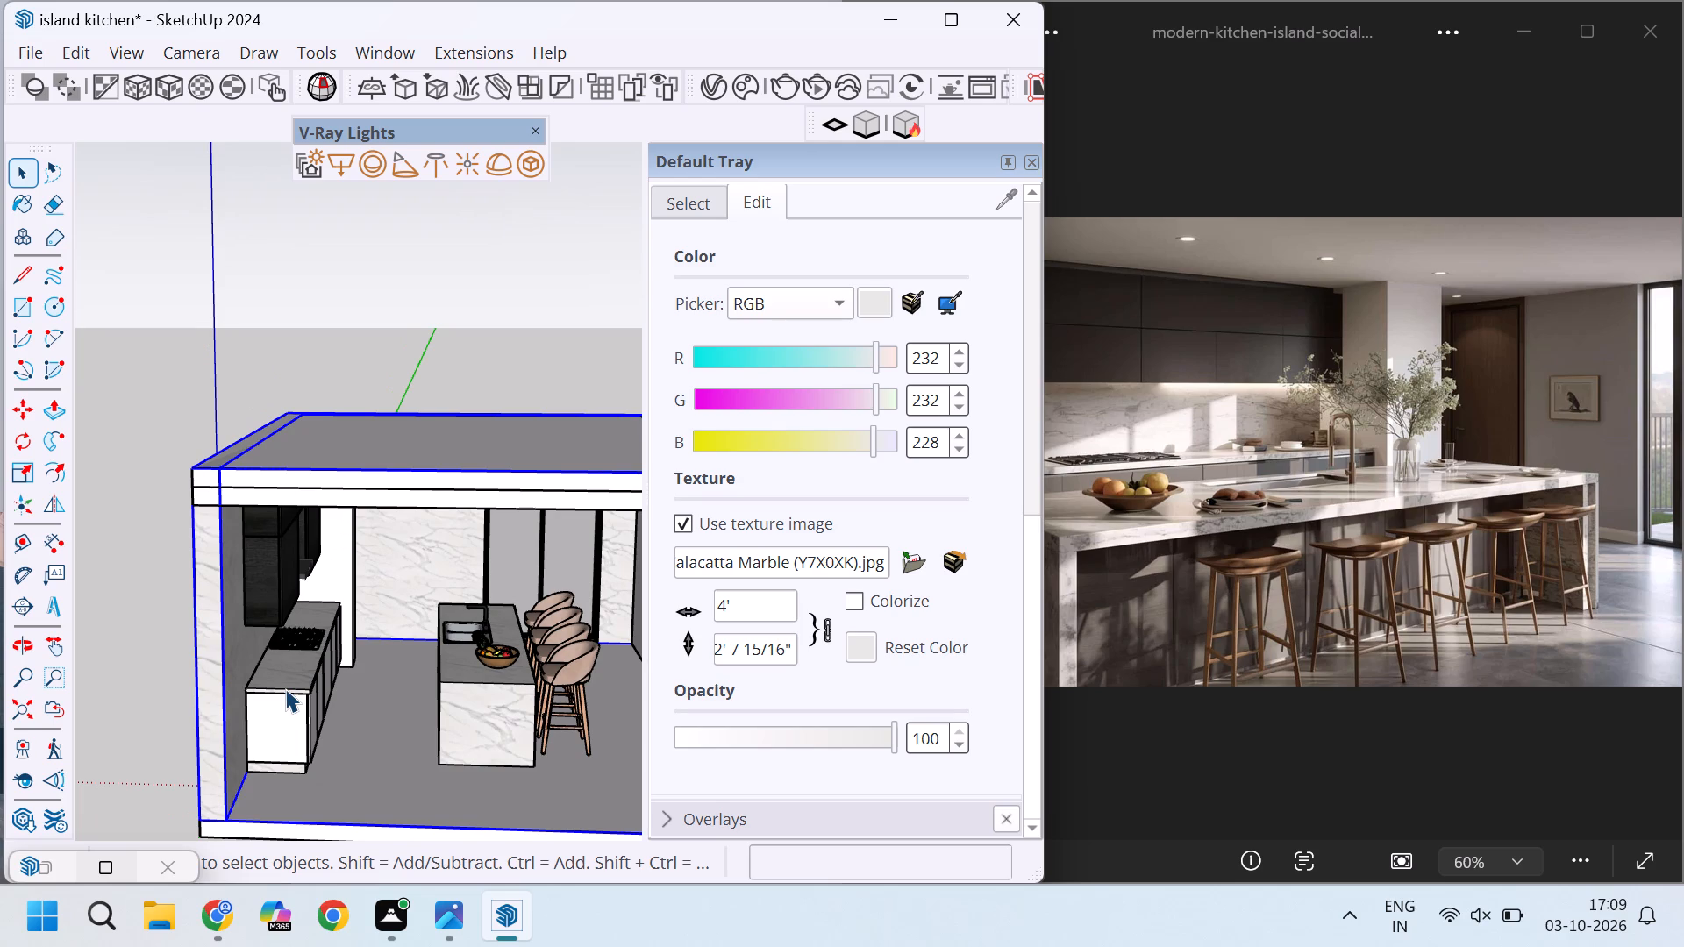
scroll(288, 694, down, 2)
click(434, 348)
middle_drag(475, 705, 241, 648)
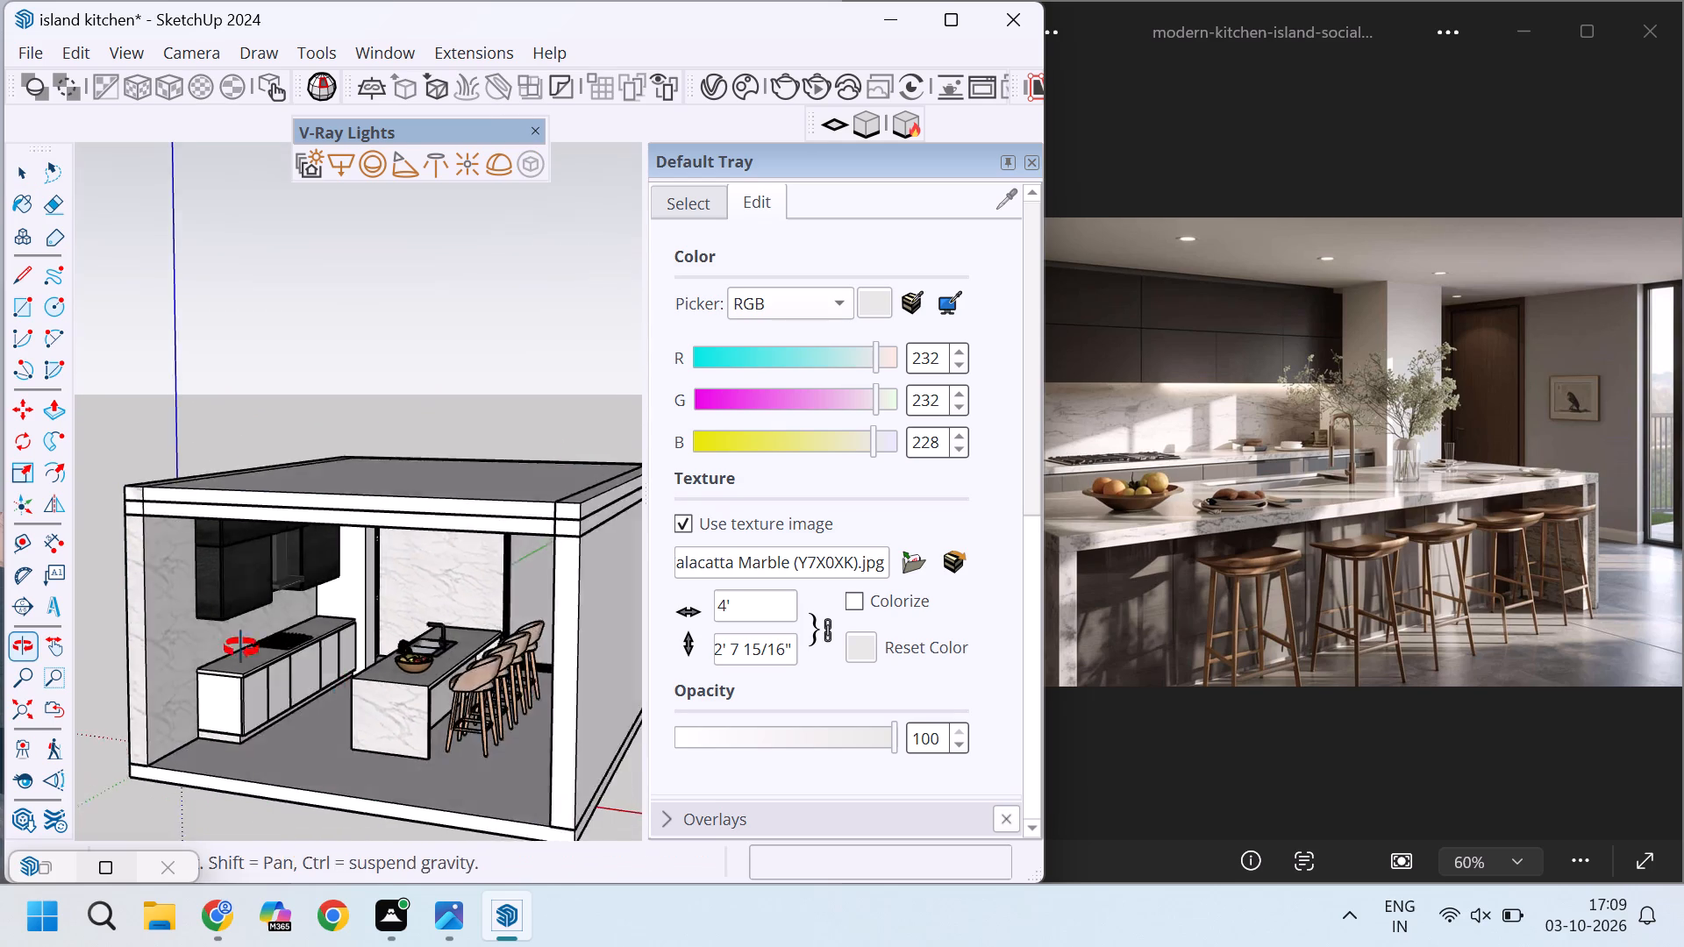
middle_drag(241, 648, 228, 644)
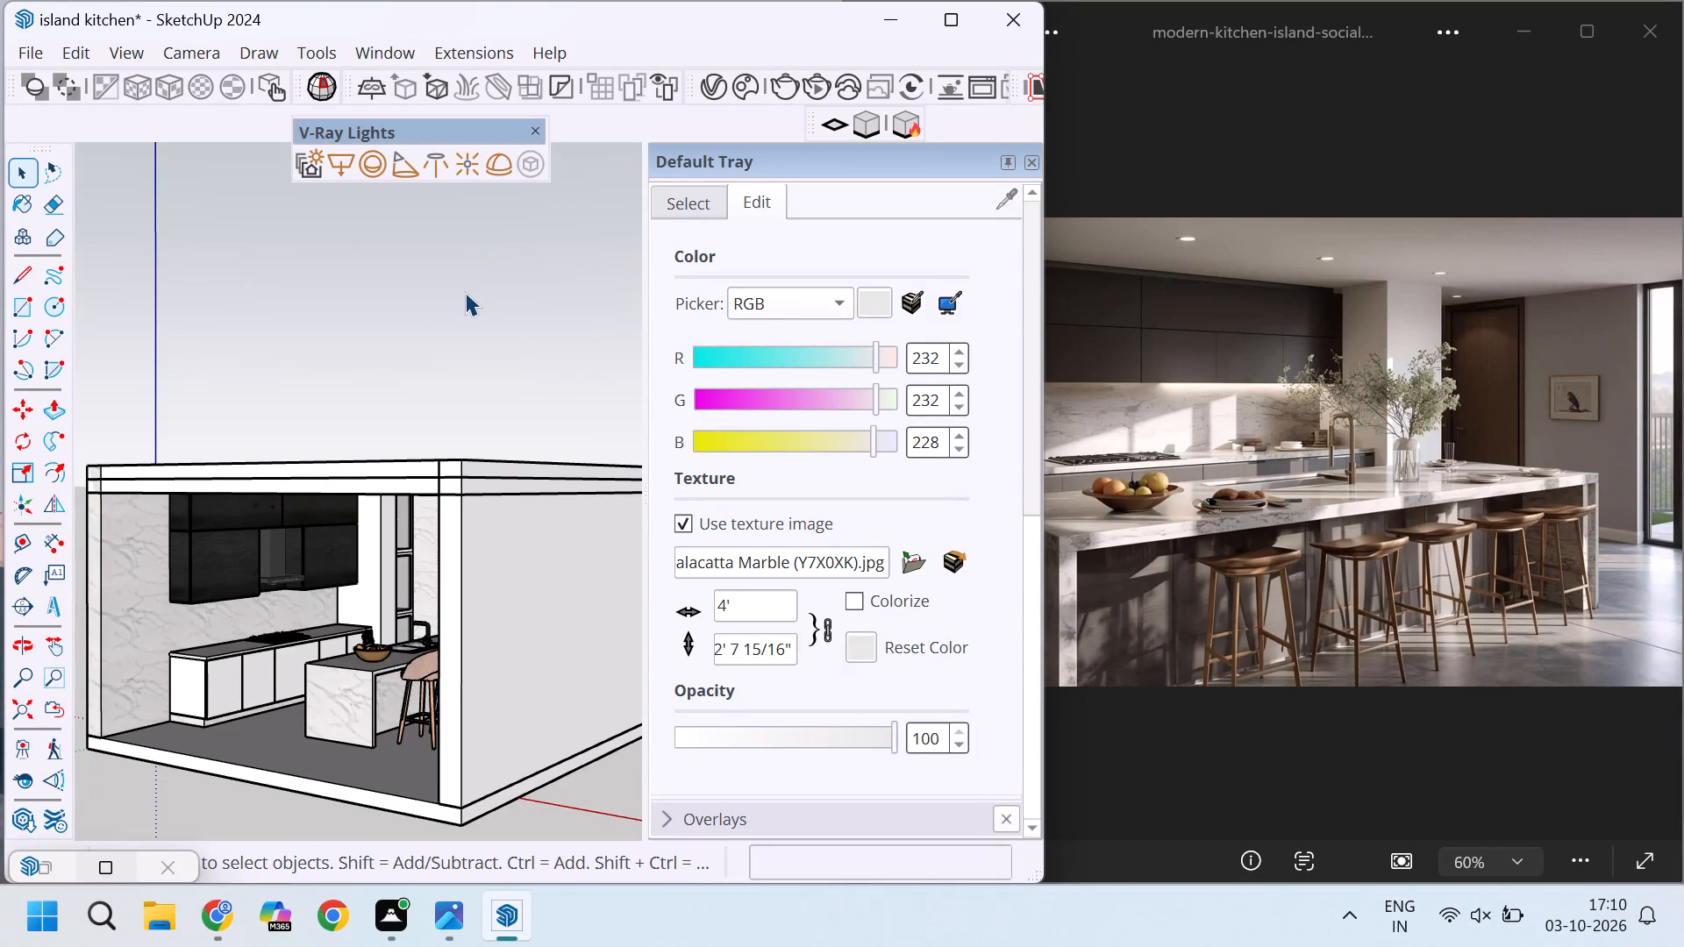
click(264, 218)
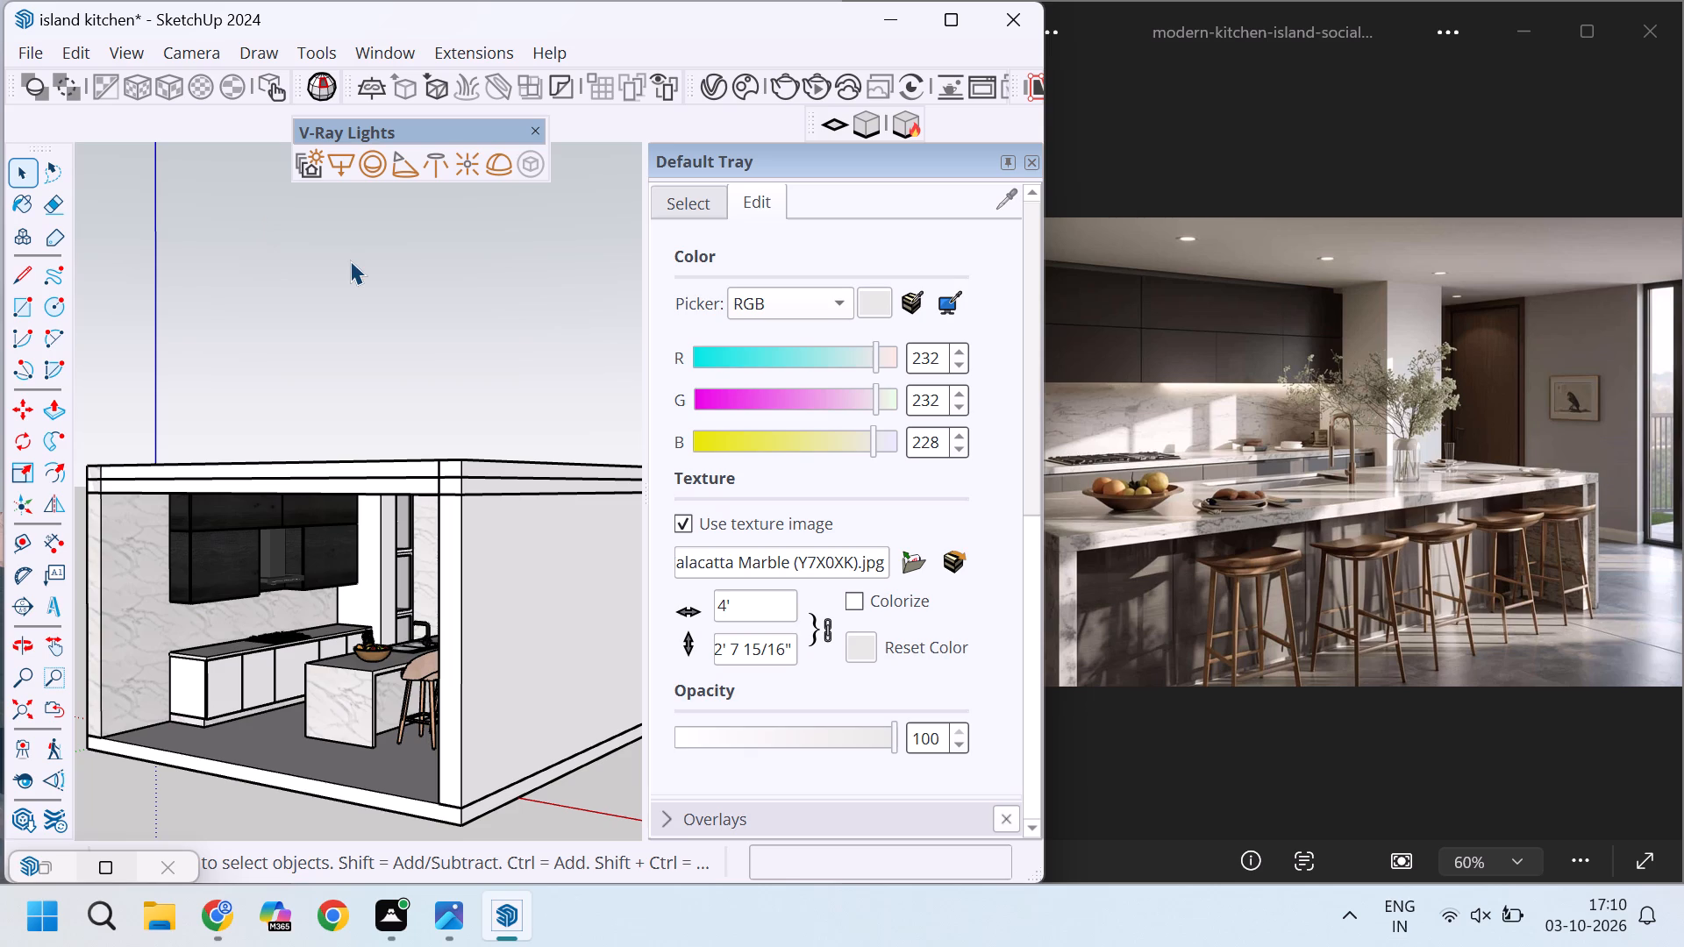
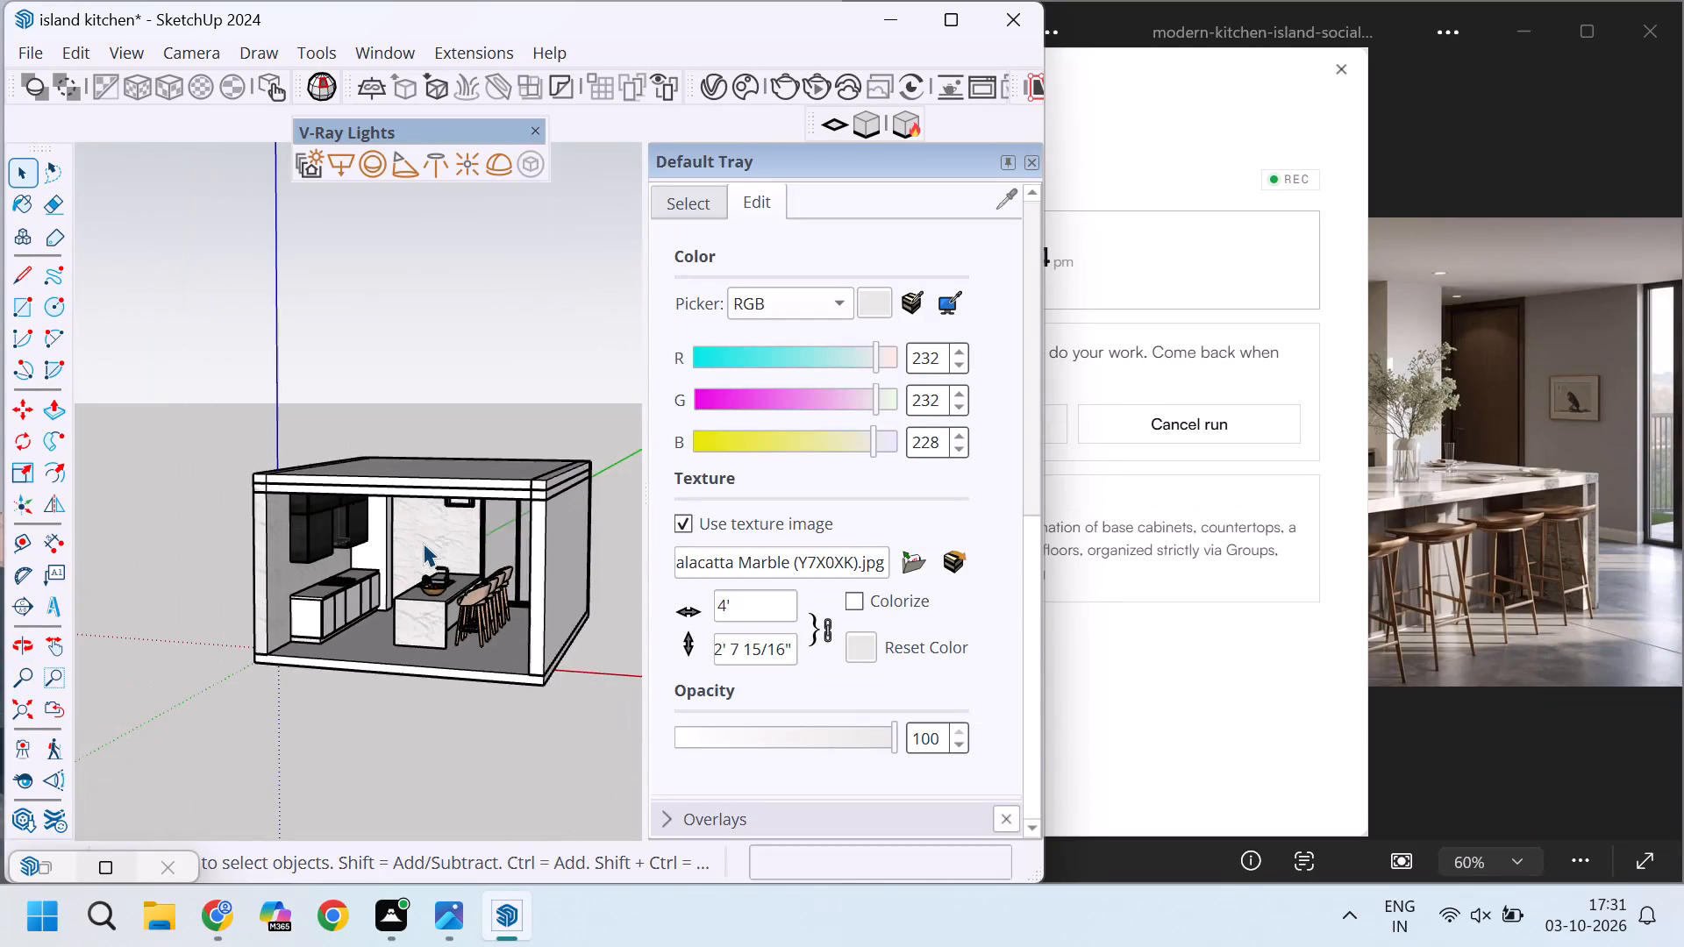
Place a V-Ray dome light on the ground outside the room, beside the outer face of the side wall.
scroll(467, 599, up, 4)
scroll(412, 597, down, 8)
scroll(517, 564, up, 6)
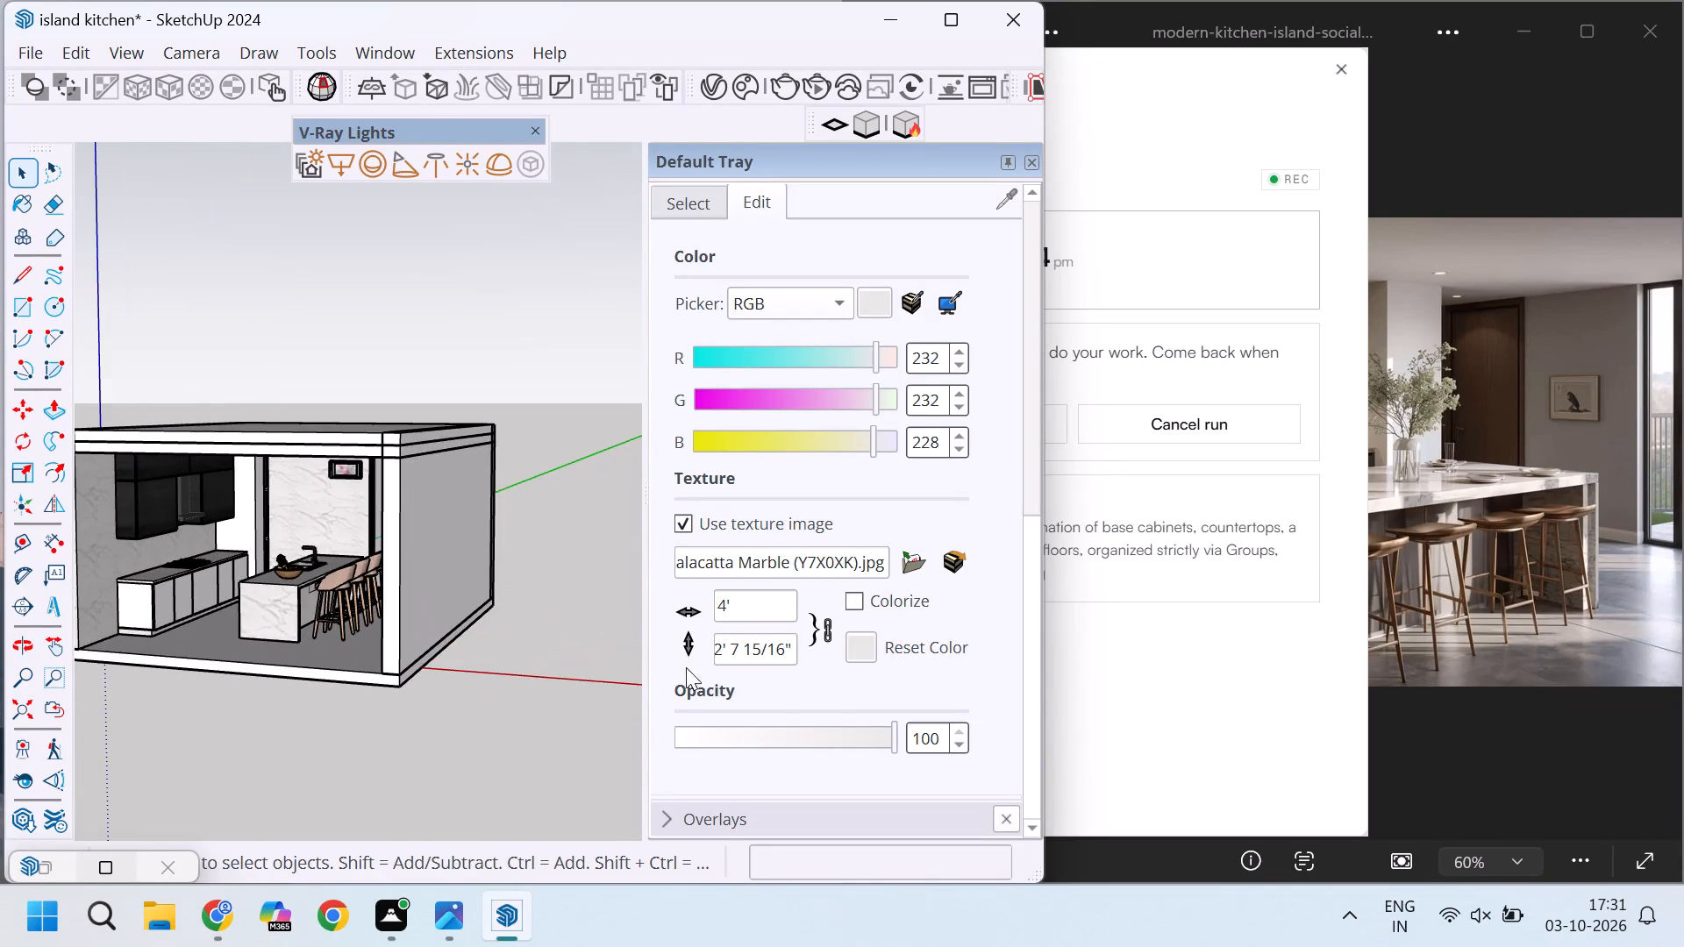
scroll(515, 584, down, 3)
scroll(527, 584, up, 4)
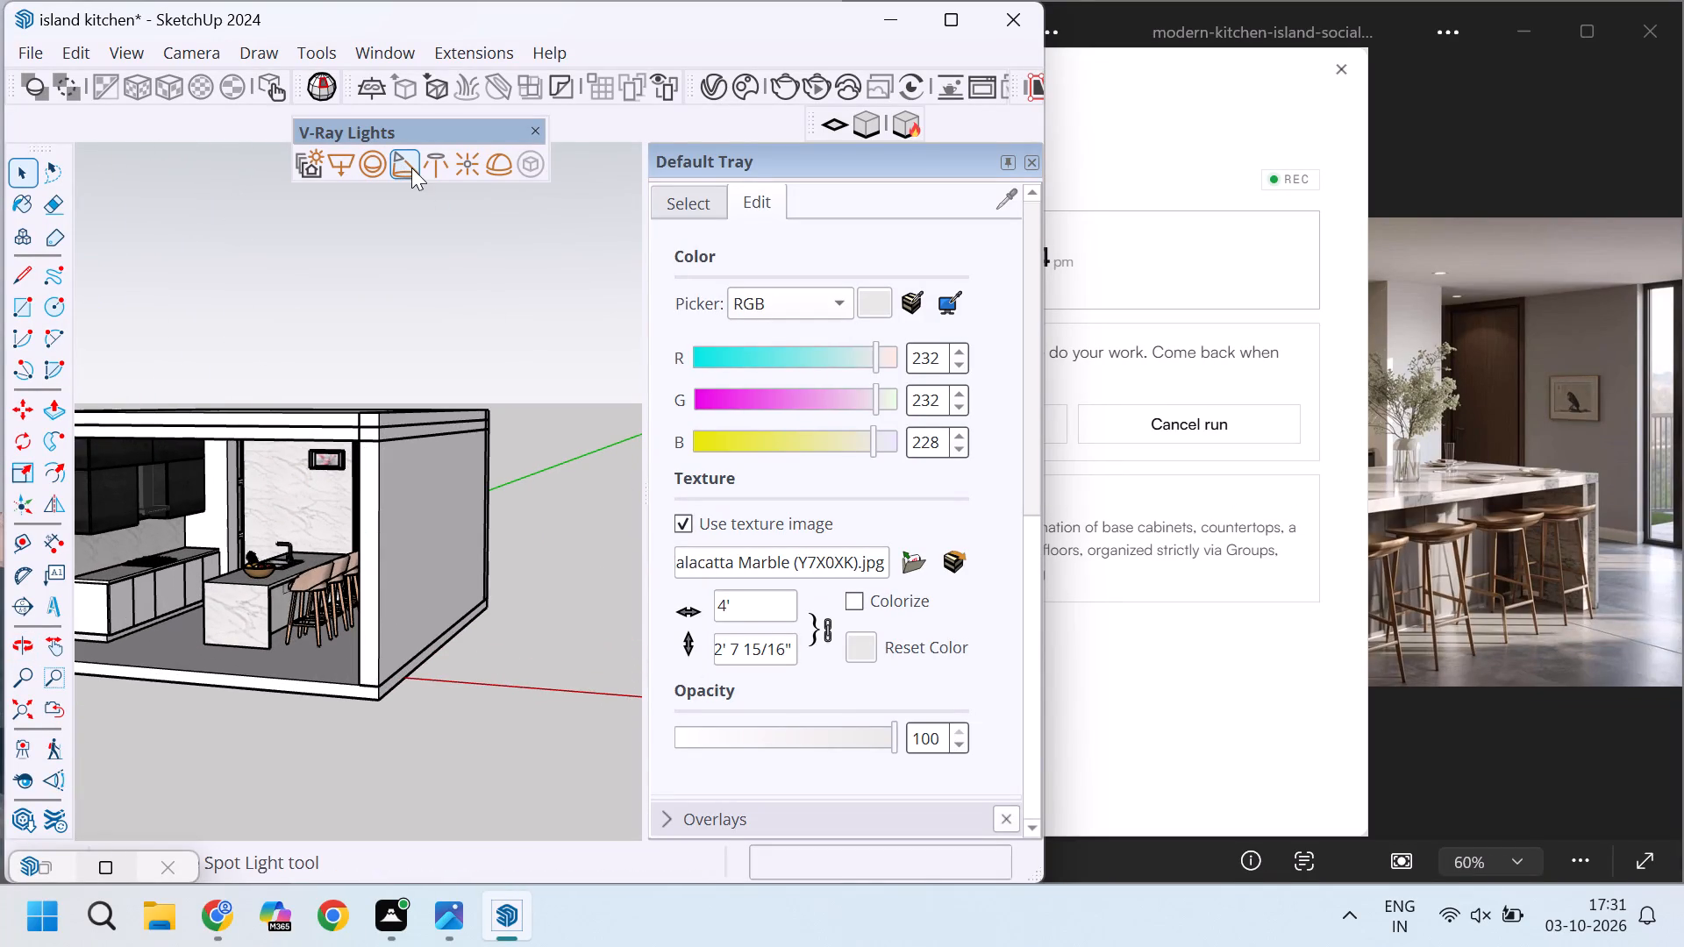
click(494, 162)
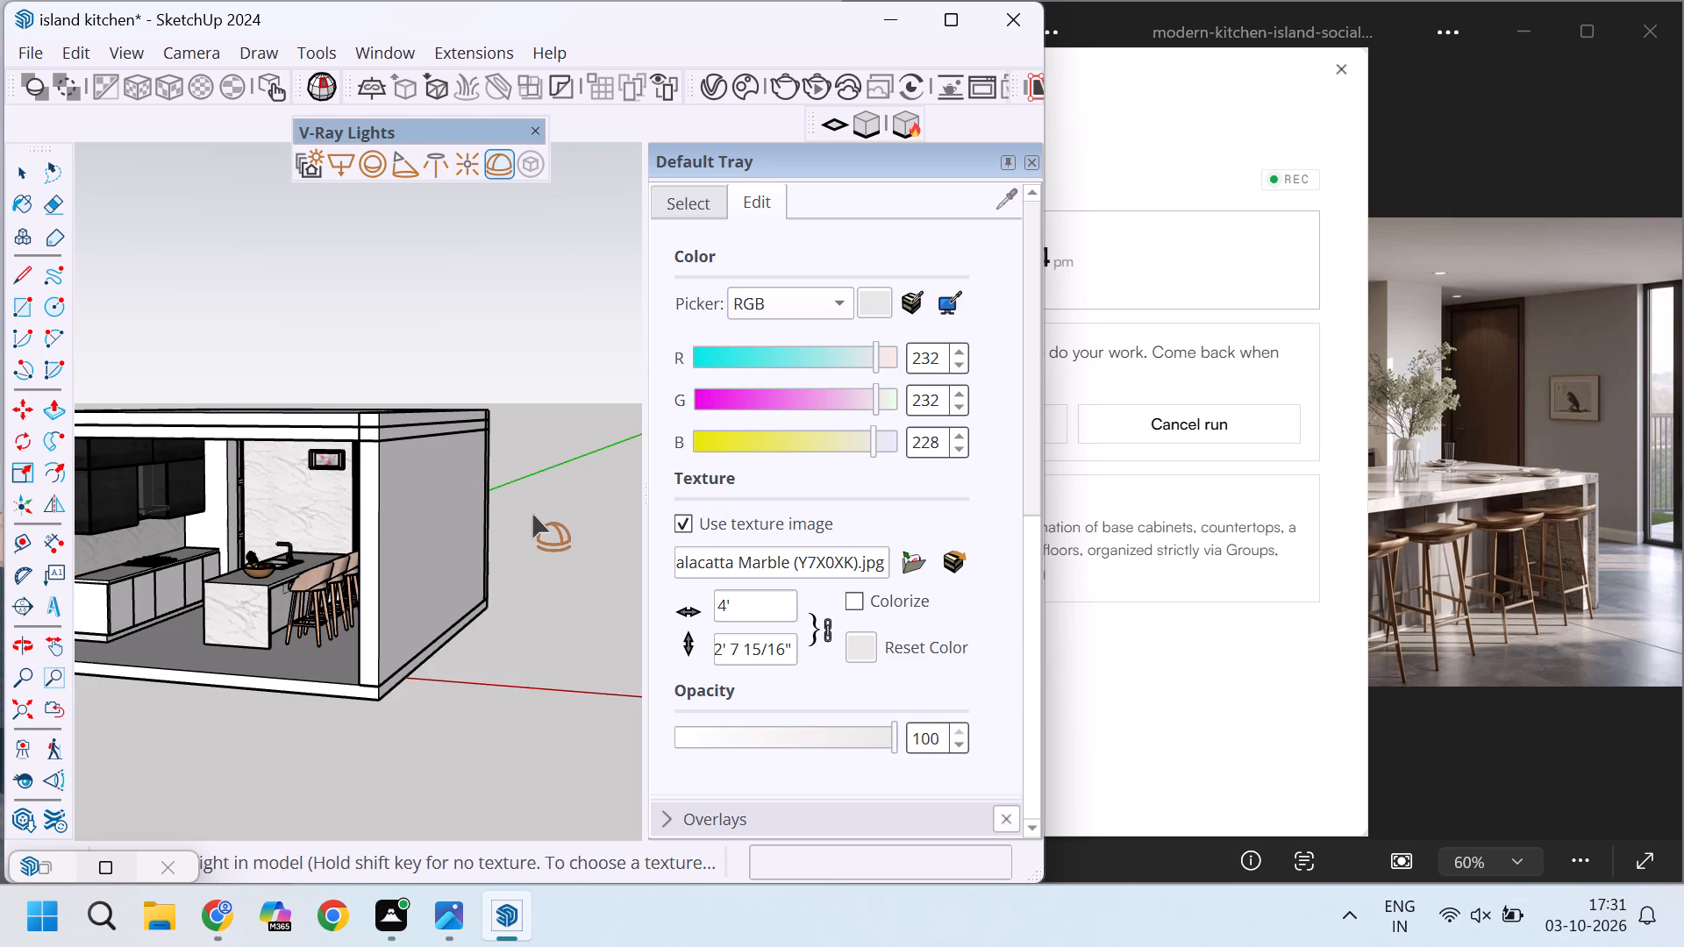
scroll(552, 571, up, 15)
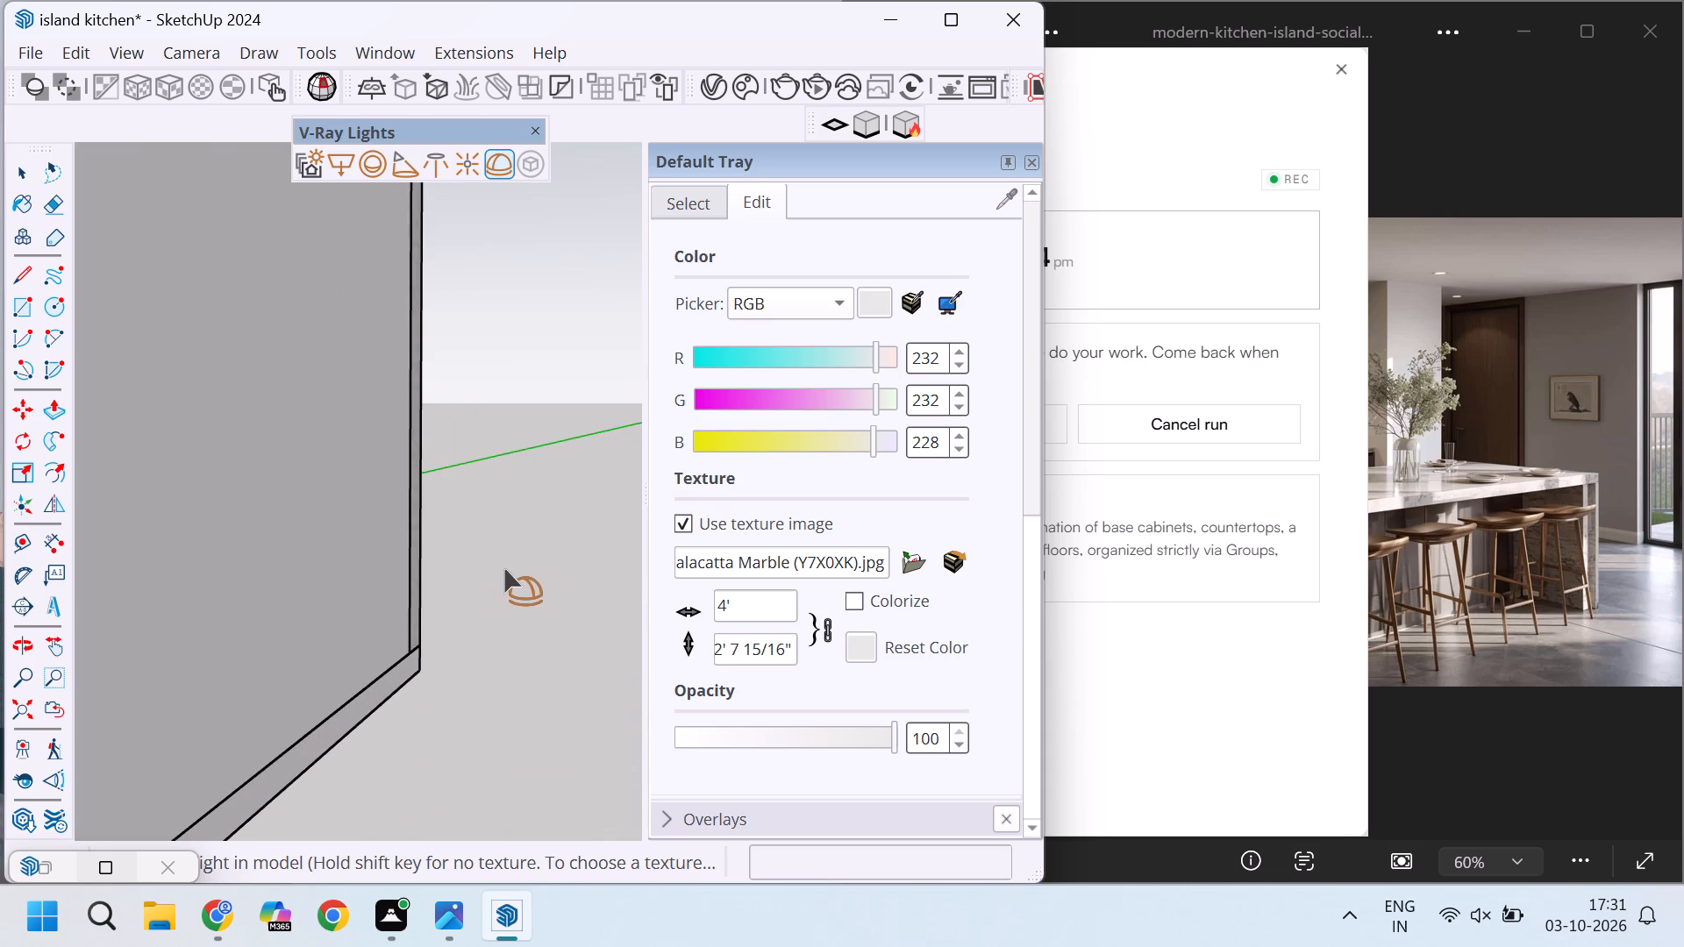
click(503, 568)
scroll(504, 558, down, 5)
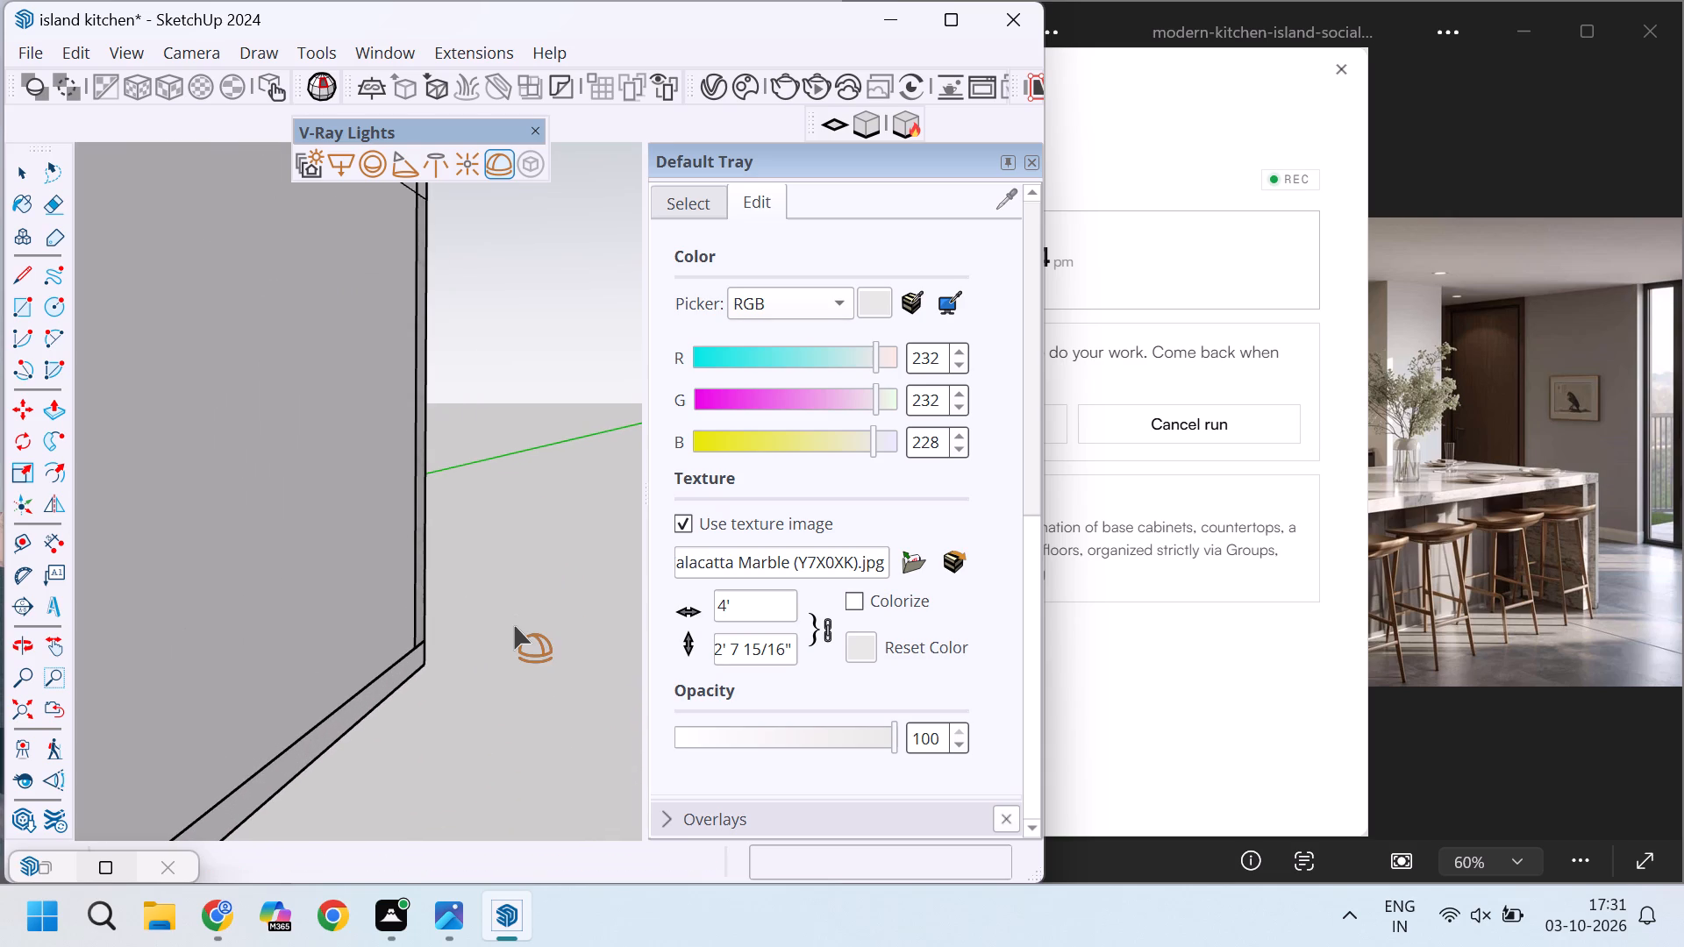
scroll(513, 625, down, 6)
scroll(524, 586, down, 20)
scroll(524, 586, down, 10)
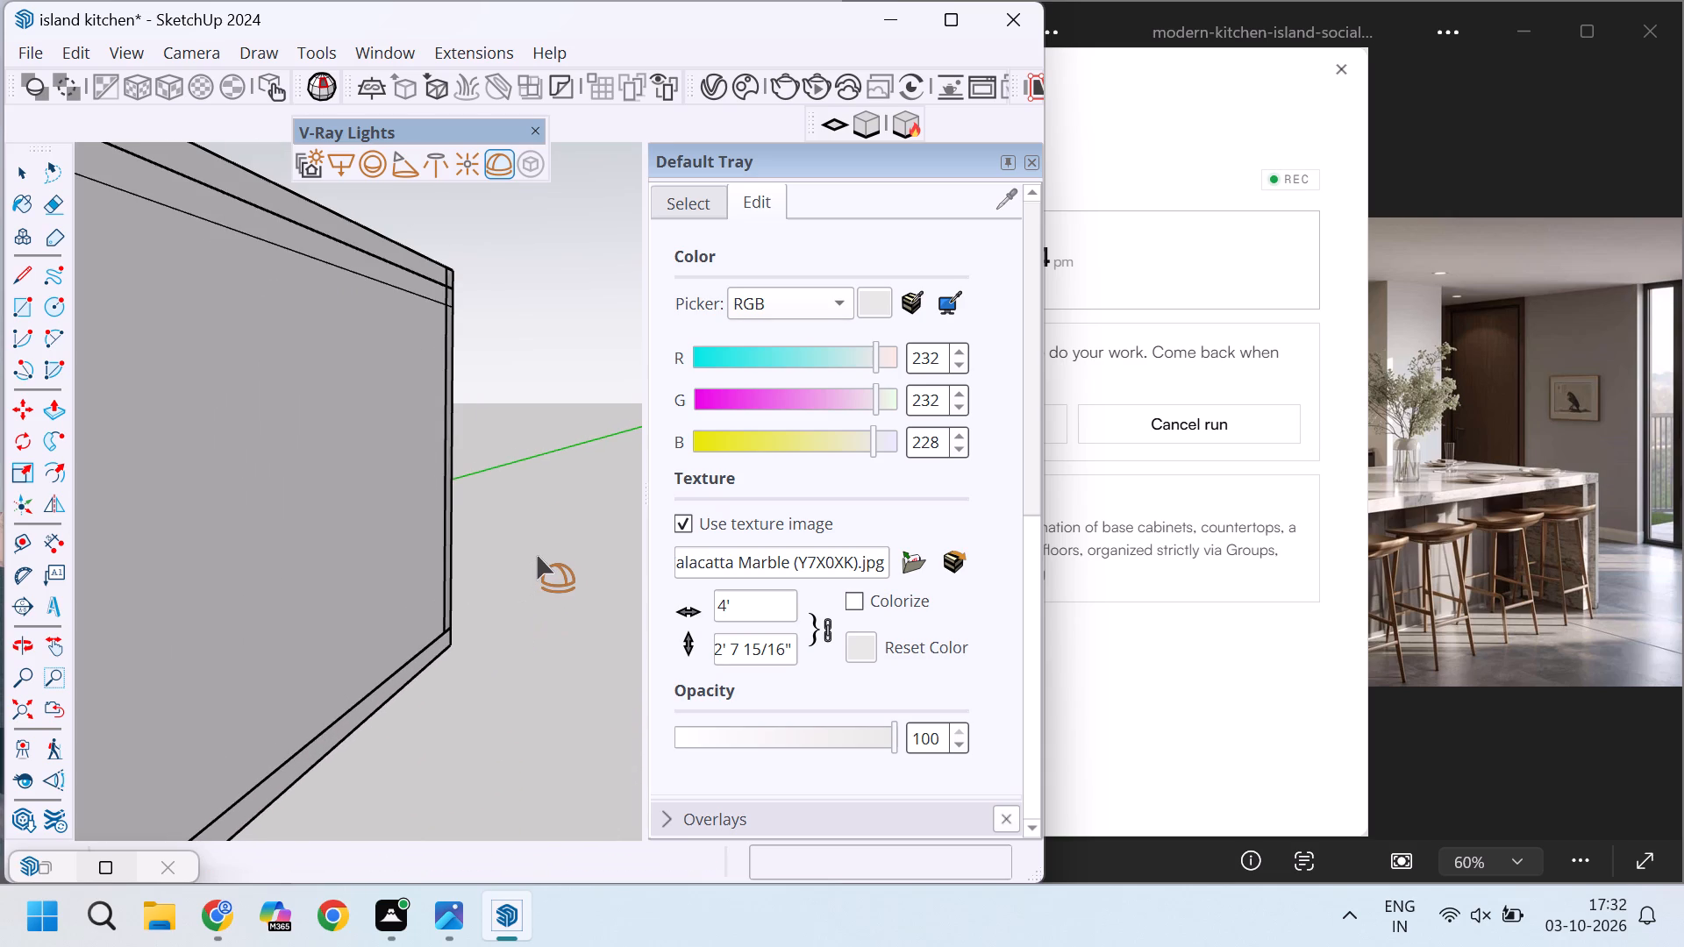
scroll(536, 555, down, 6)
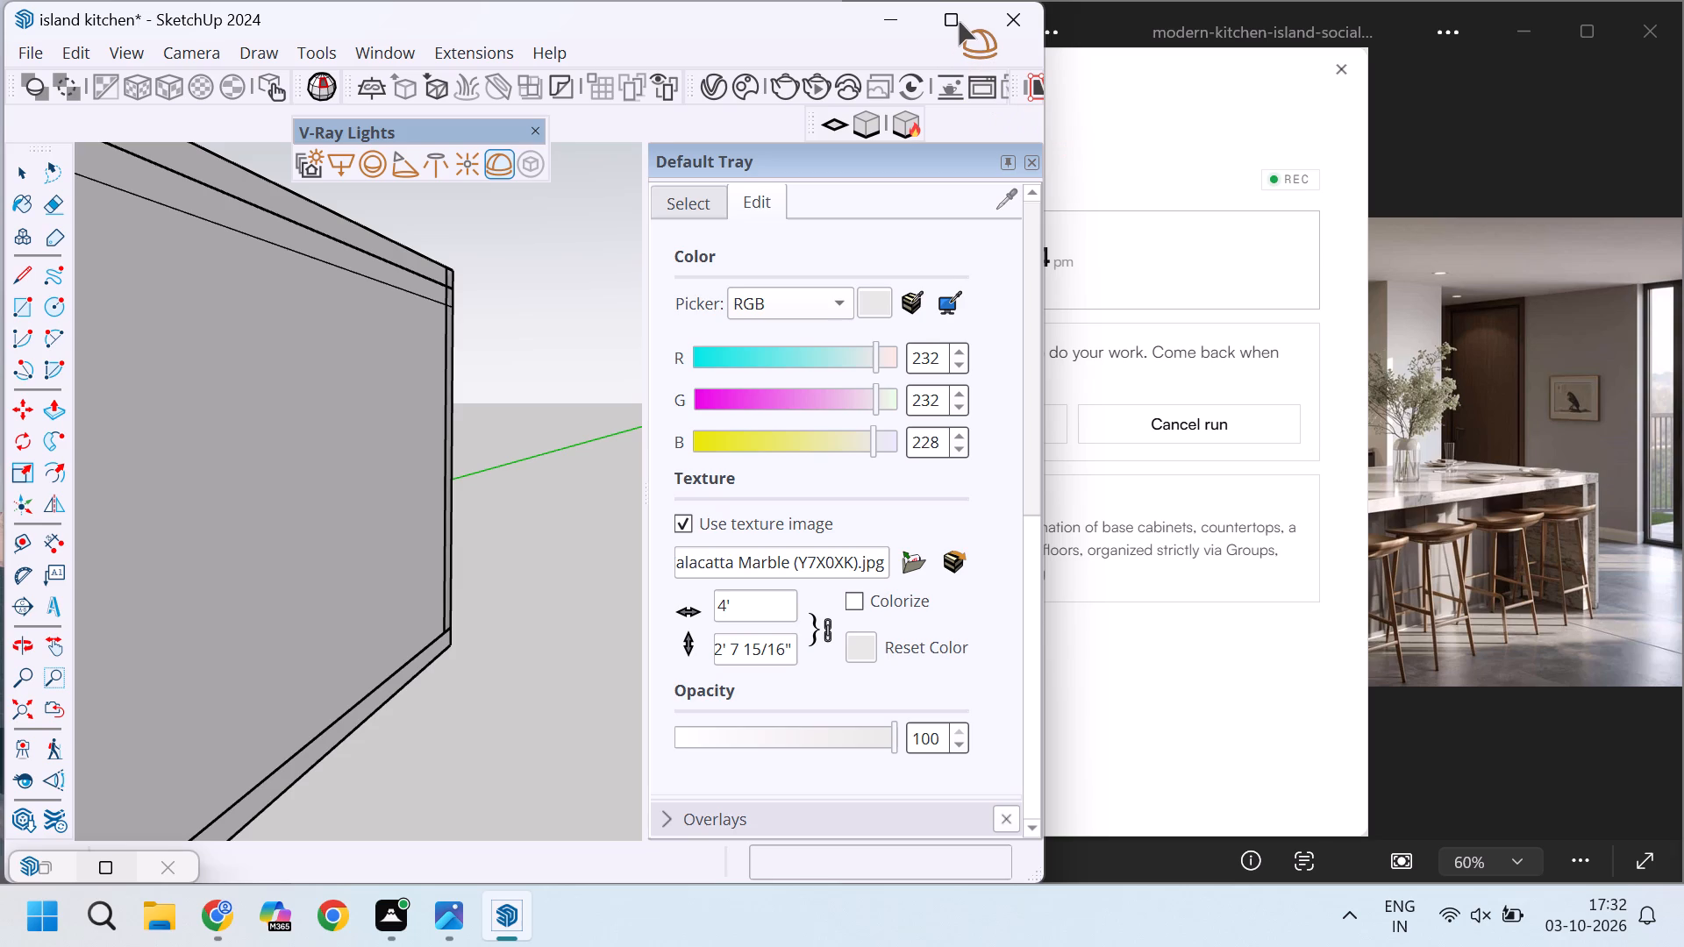
Maximize the modelling window and close the Default Tray to enlarge the model view.
click(958, 21)
click(950, 10)
scroll(805, 508, down, 4)
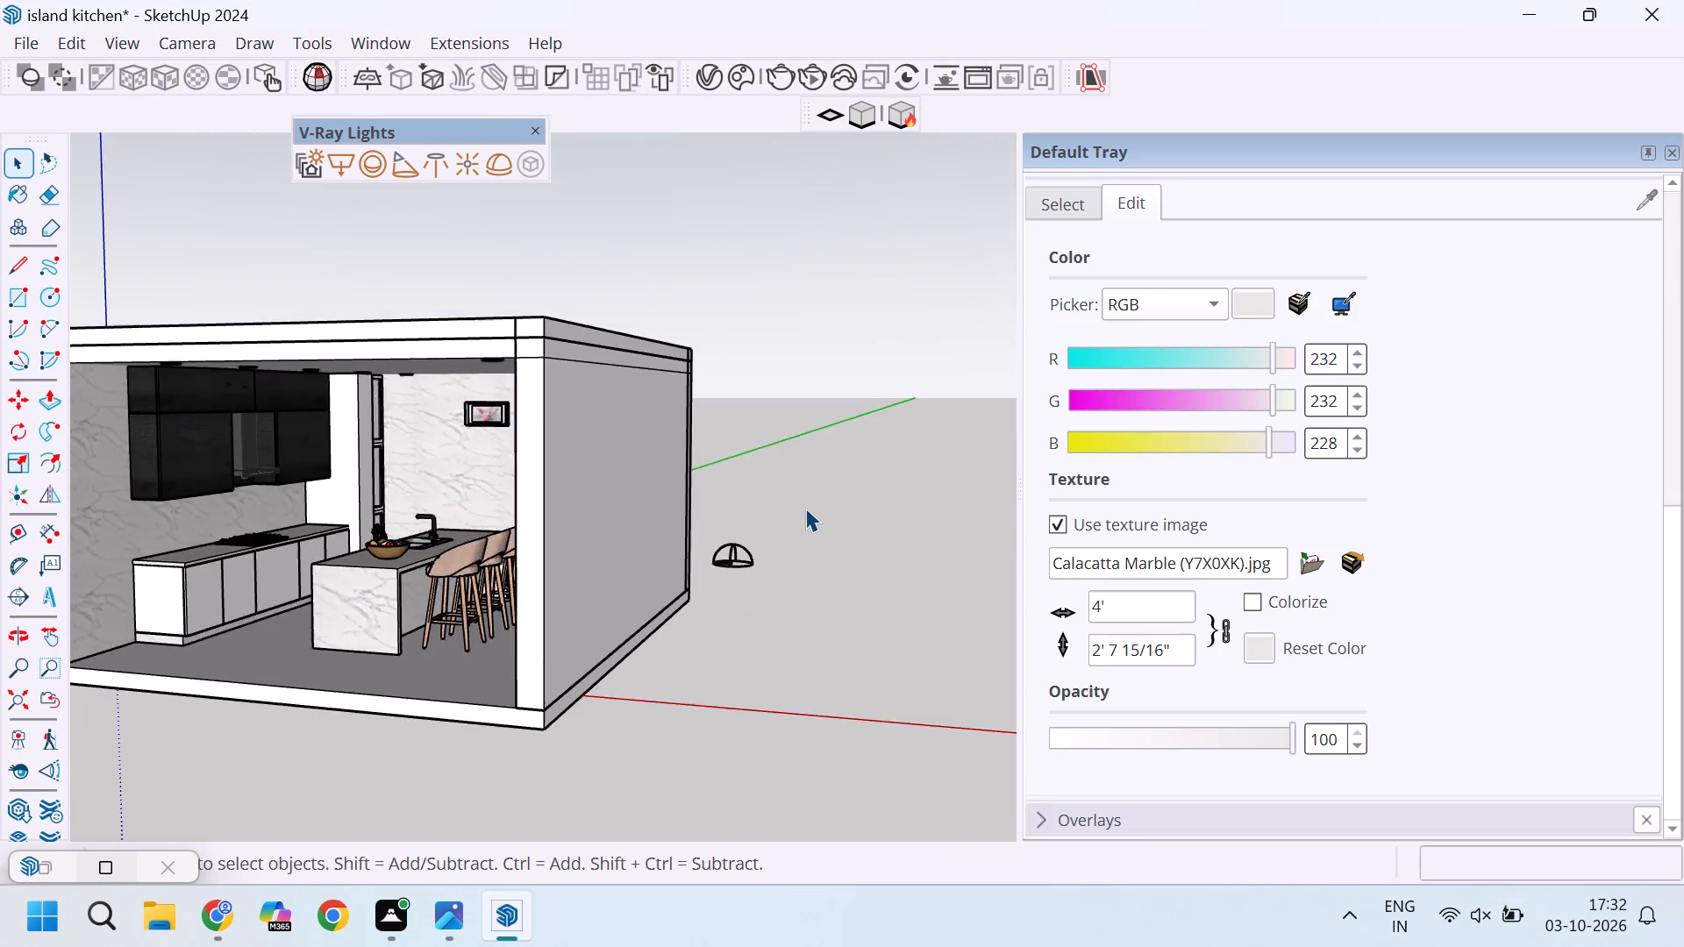
scroll(805, 508, down, 5)
middle_drag(751, 523, 764, 550)
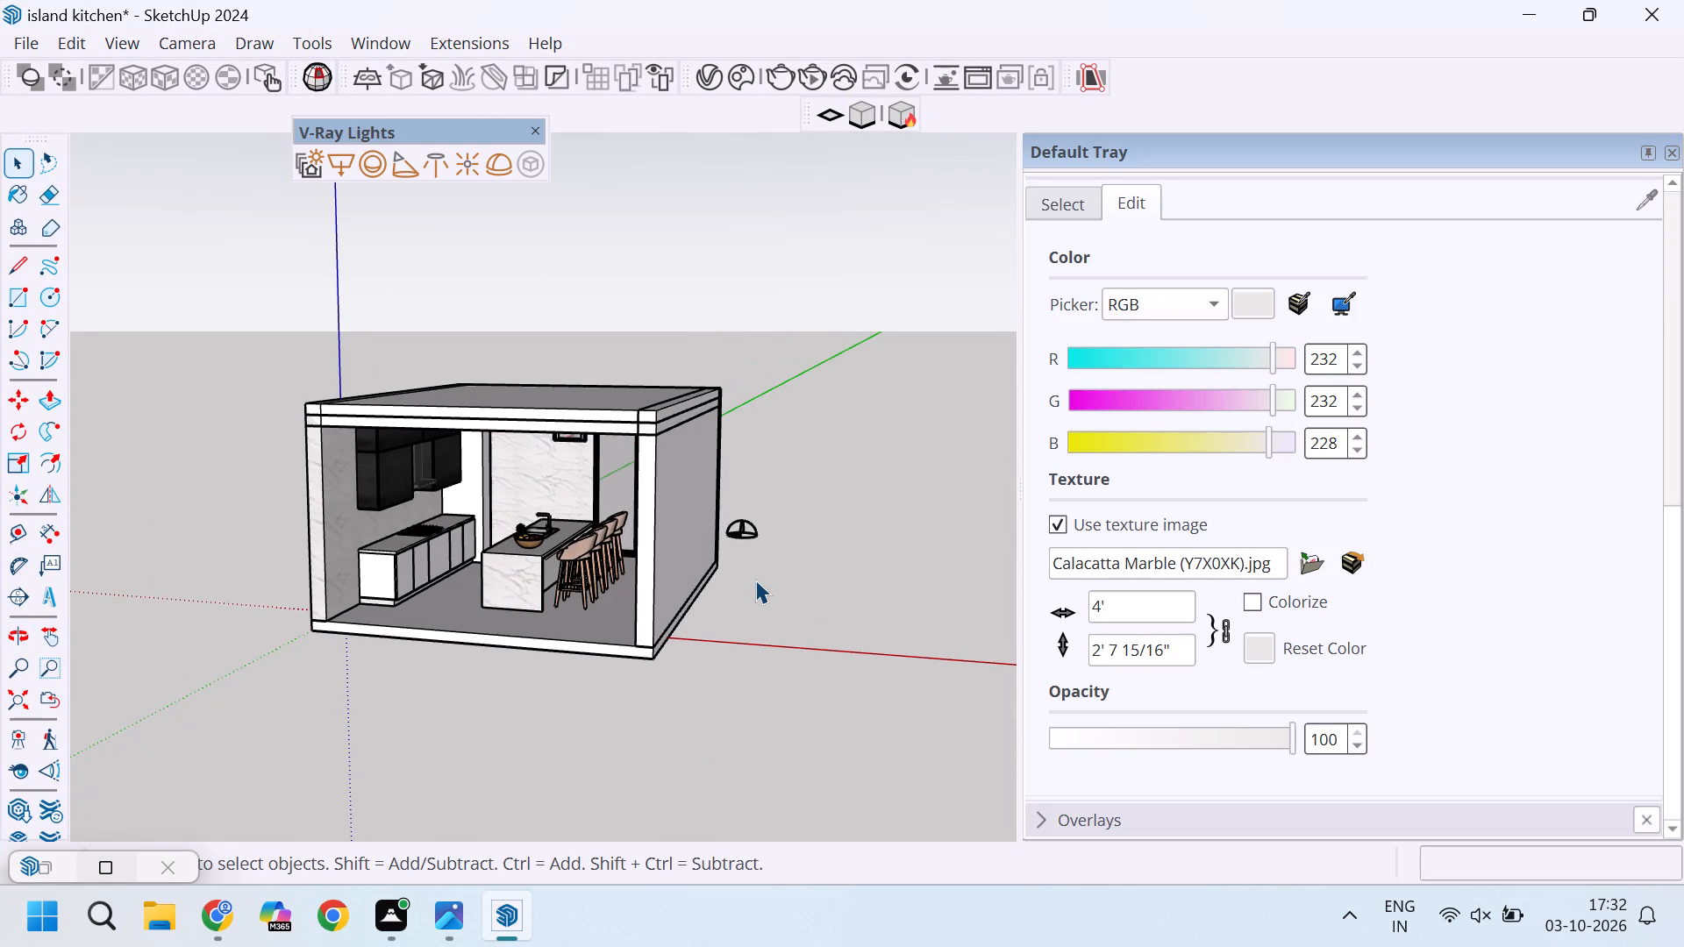
click(1667, 152)
scroll(1232, 471, down, 4)
middle_drag(1160, 476, 1058, 559)
scroll(1207, 499, up, 3)
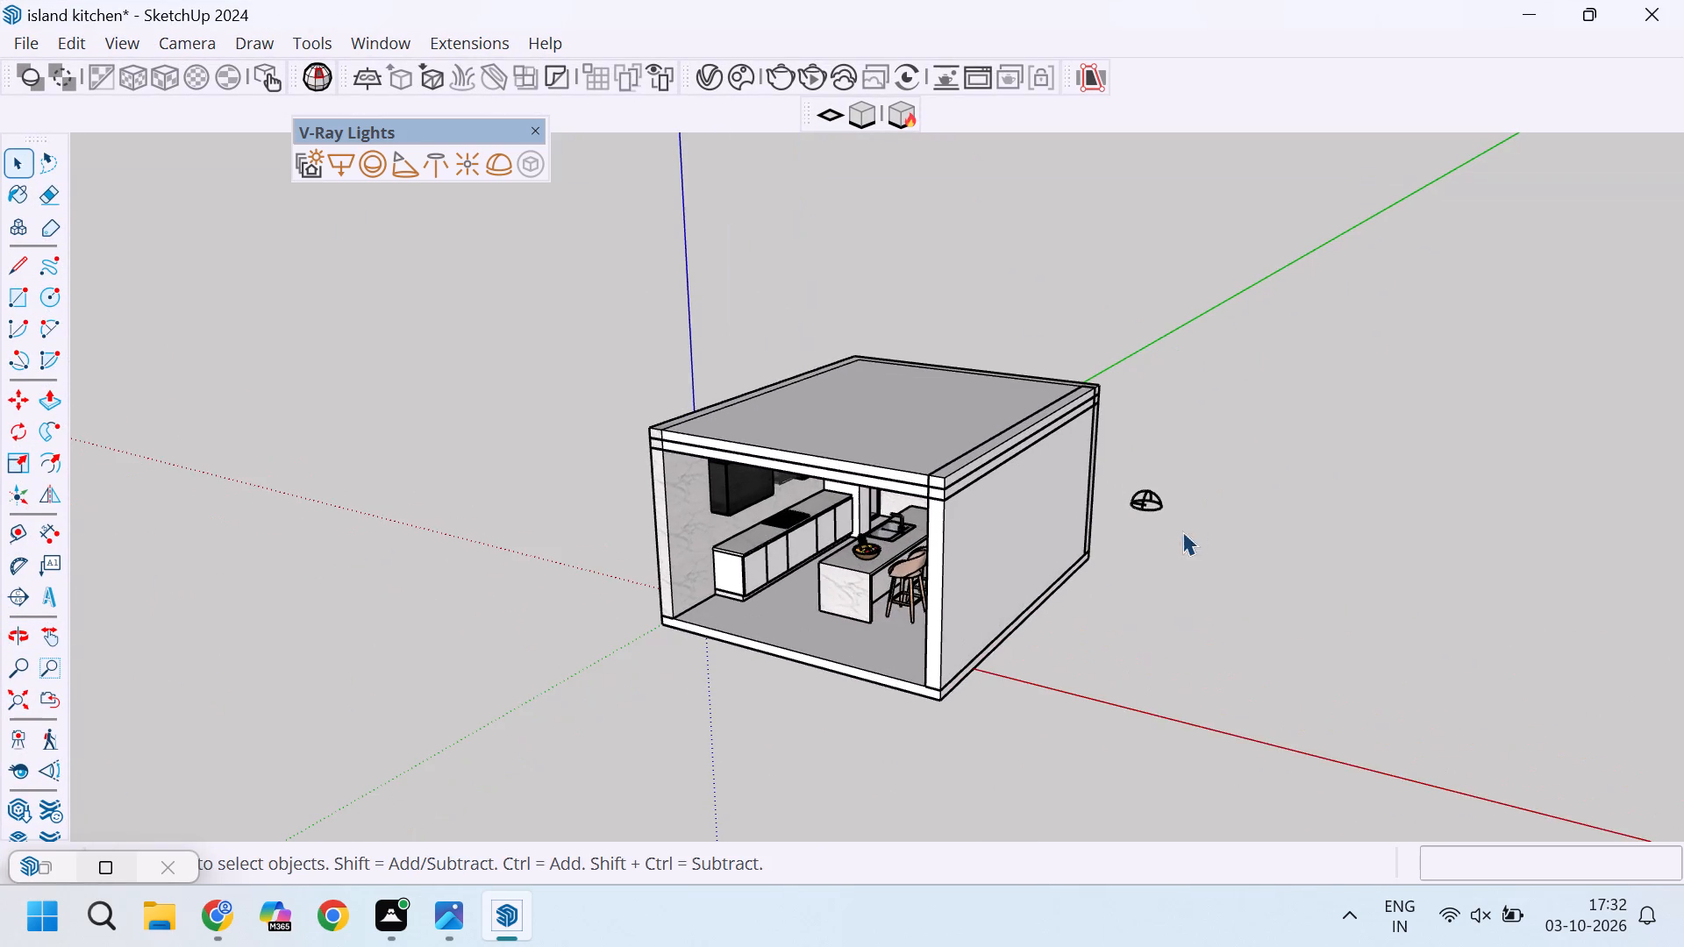
middle_drag(1181, 532, 1203, 508)
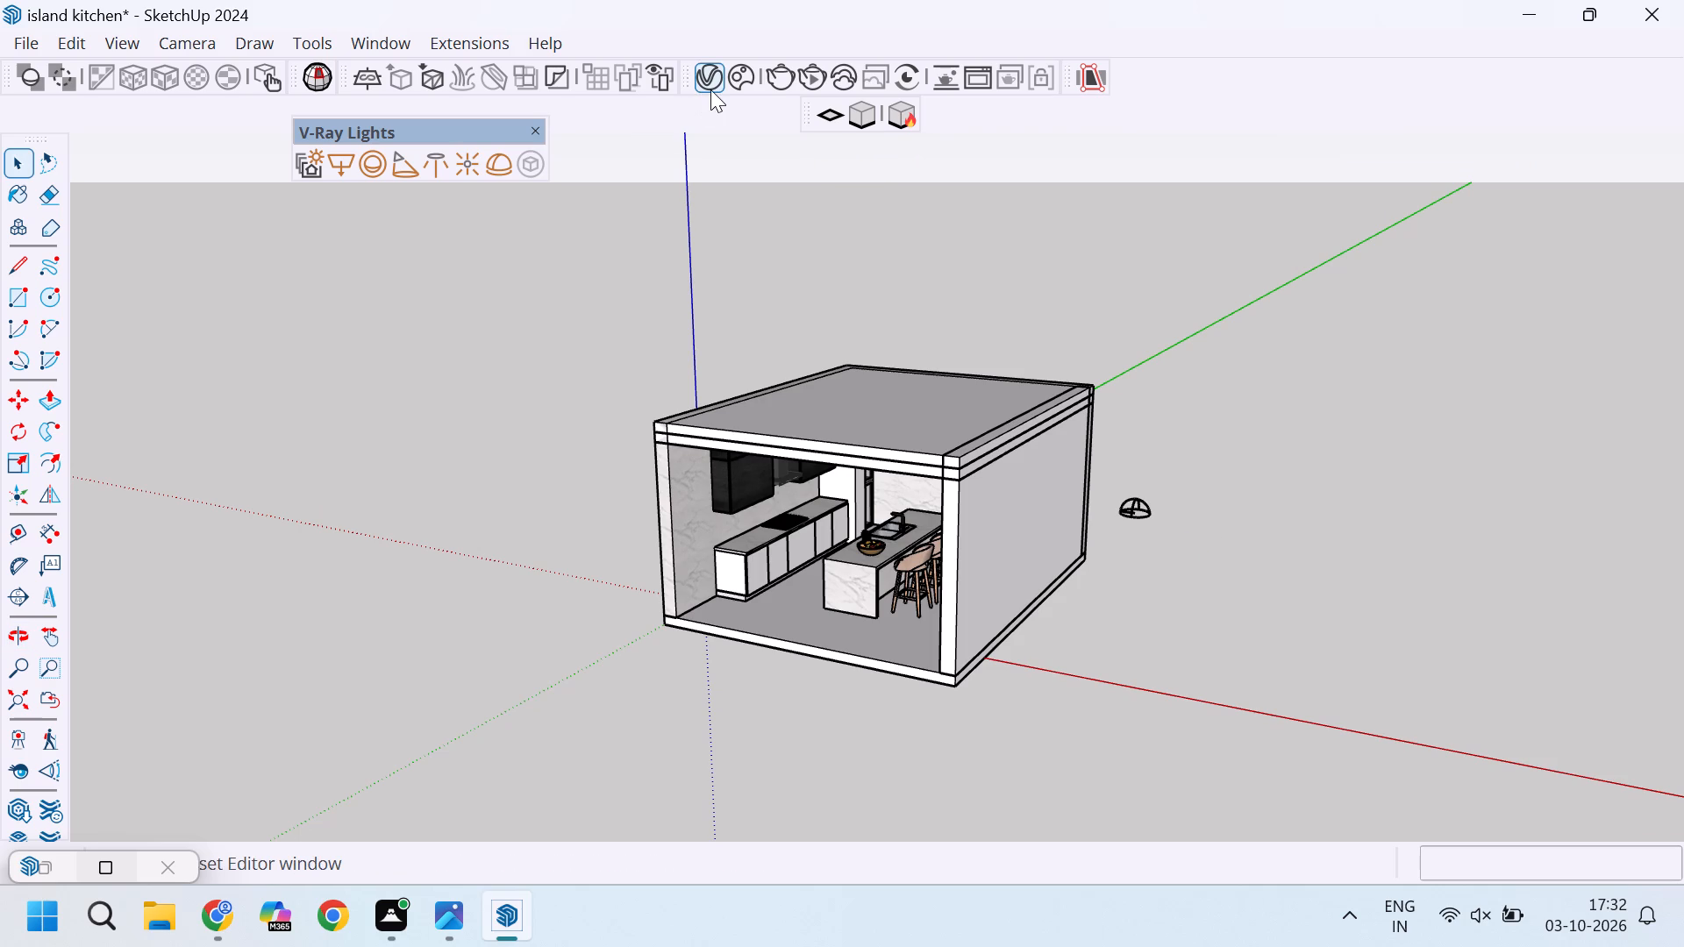
Delete the Teddy materials, from Teddy_BookCover through Teddy_SkinShadow, from the V-Ray scene assets.
click(710, 89)
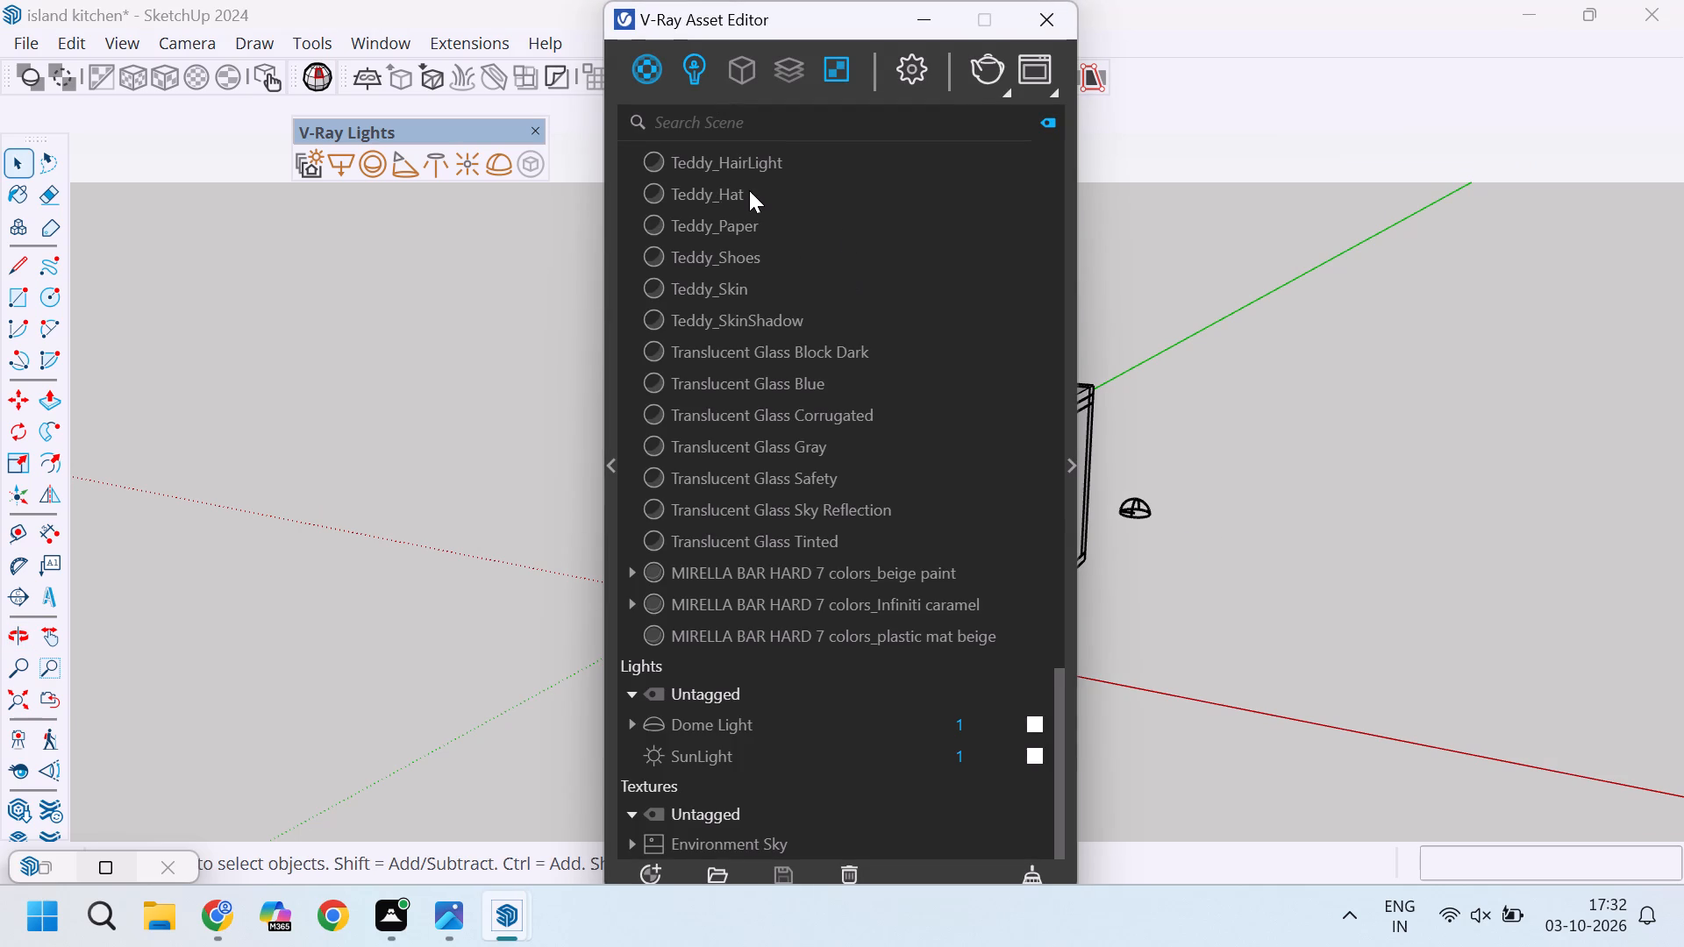
scroll(749, 190, up, 20)
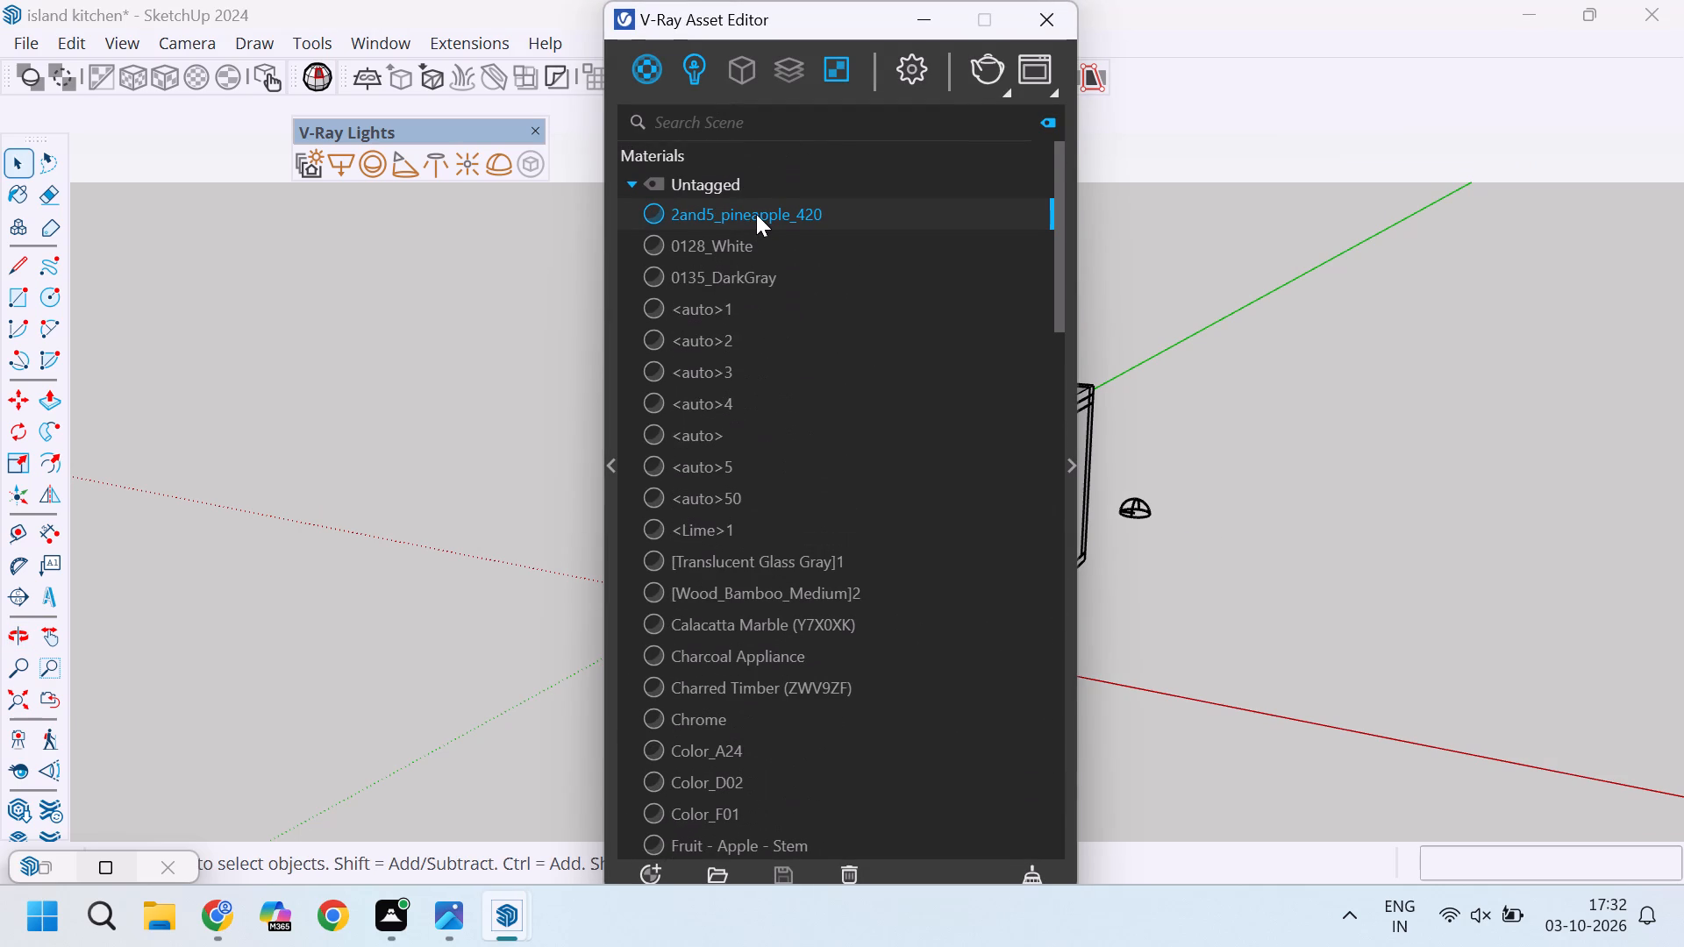
scroll(756, 214, down, 14)
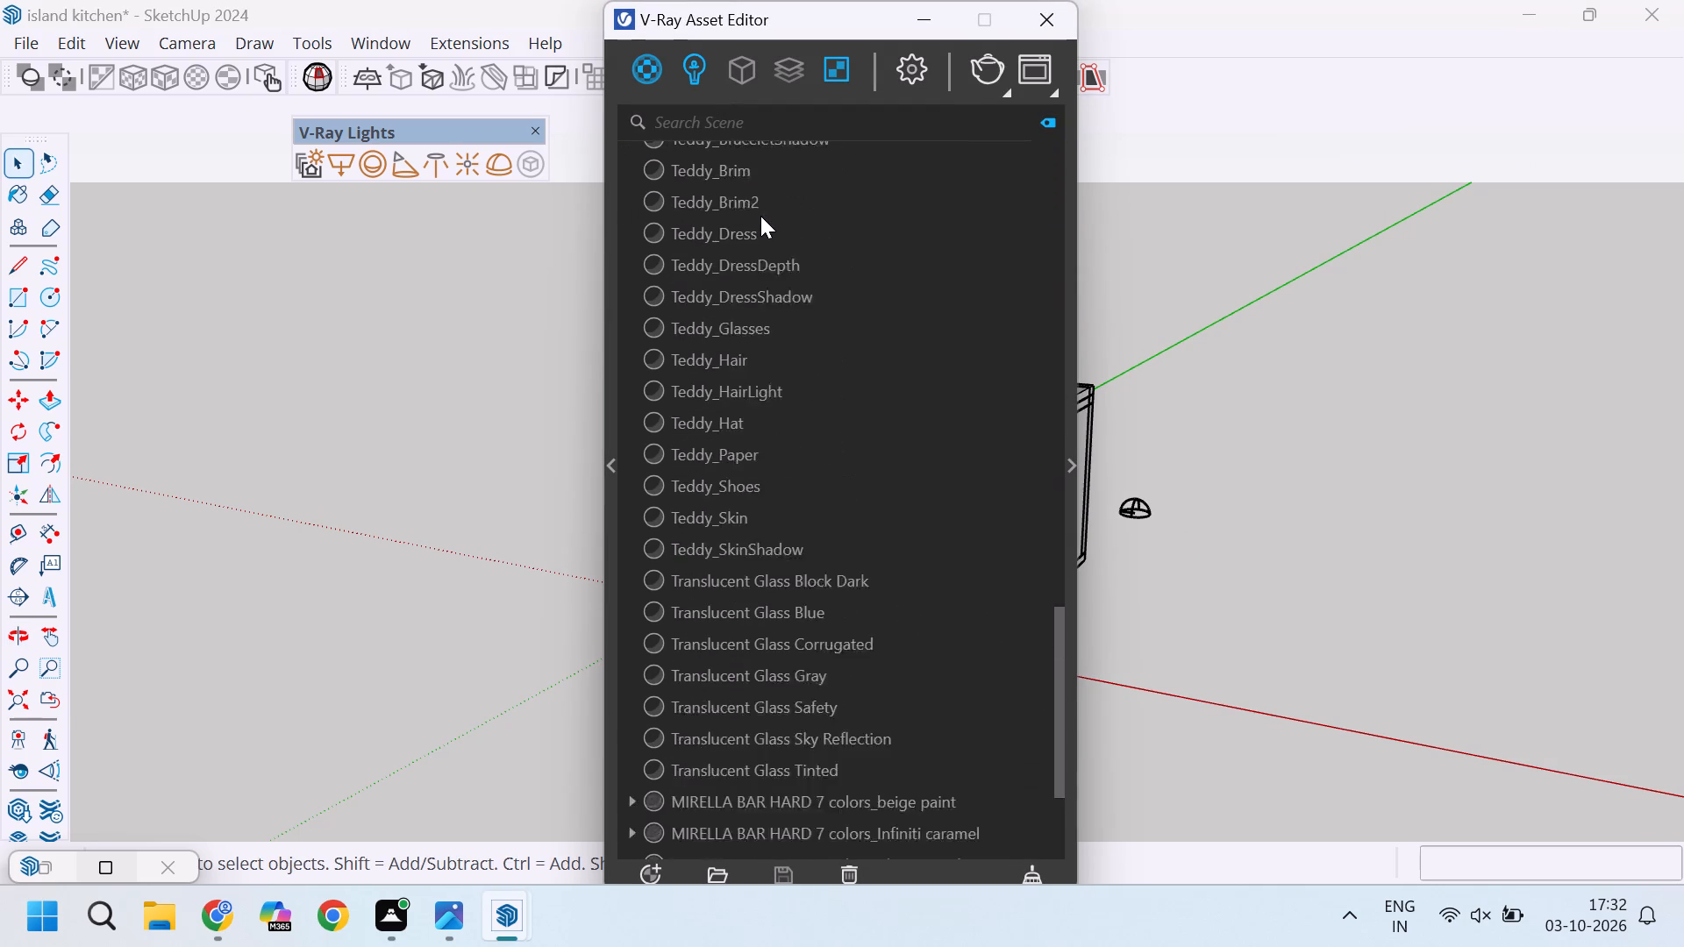
scroll(760, 216, down, 1)
scroll(760, 216, up, 3)
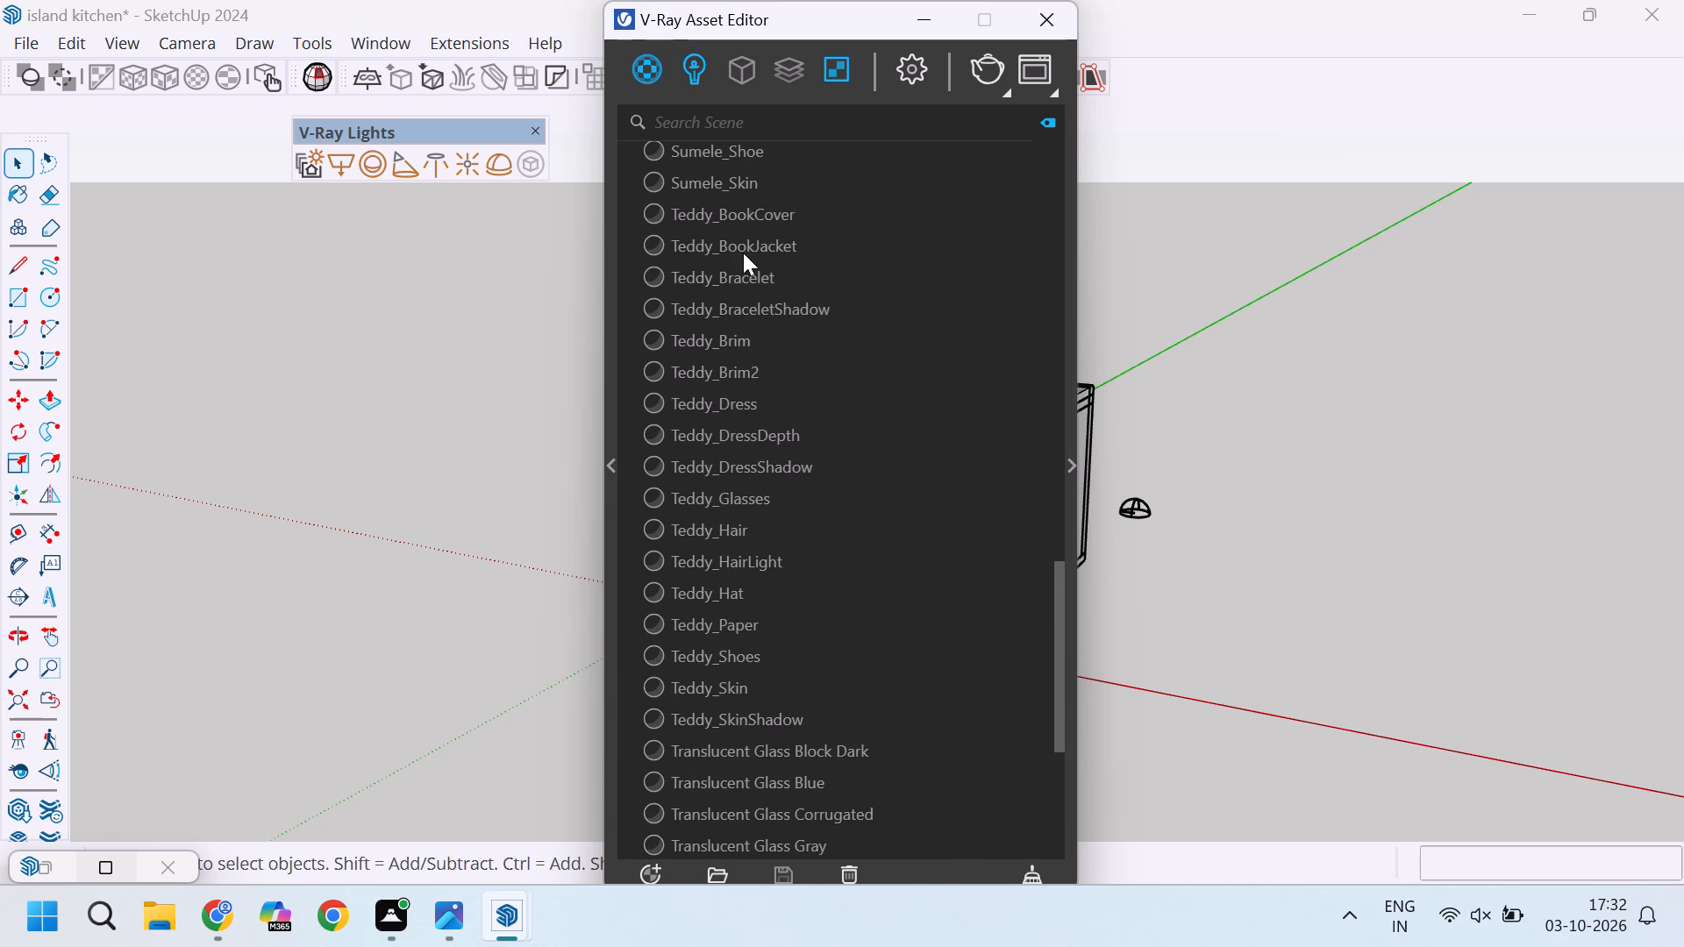
ctrl+click(781, 207)
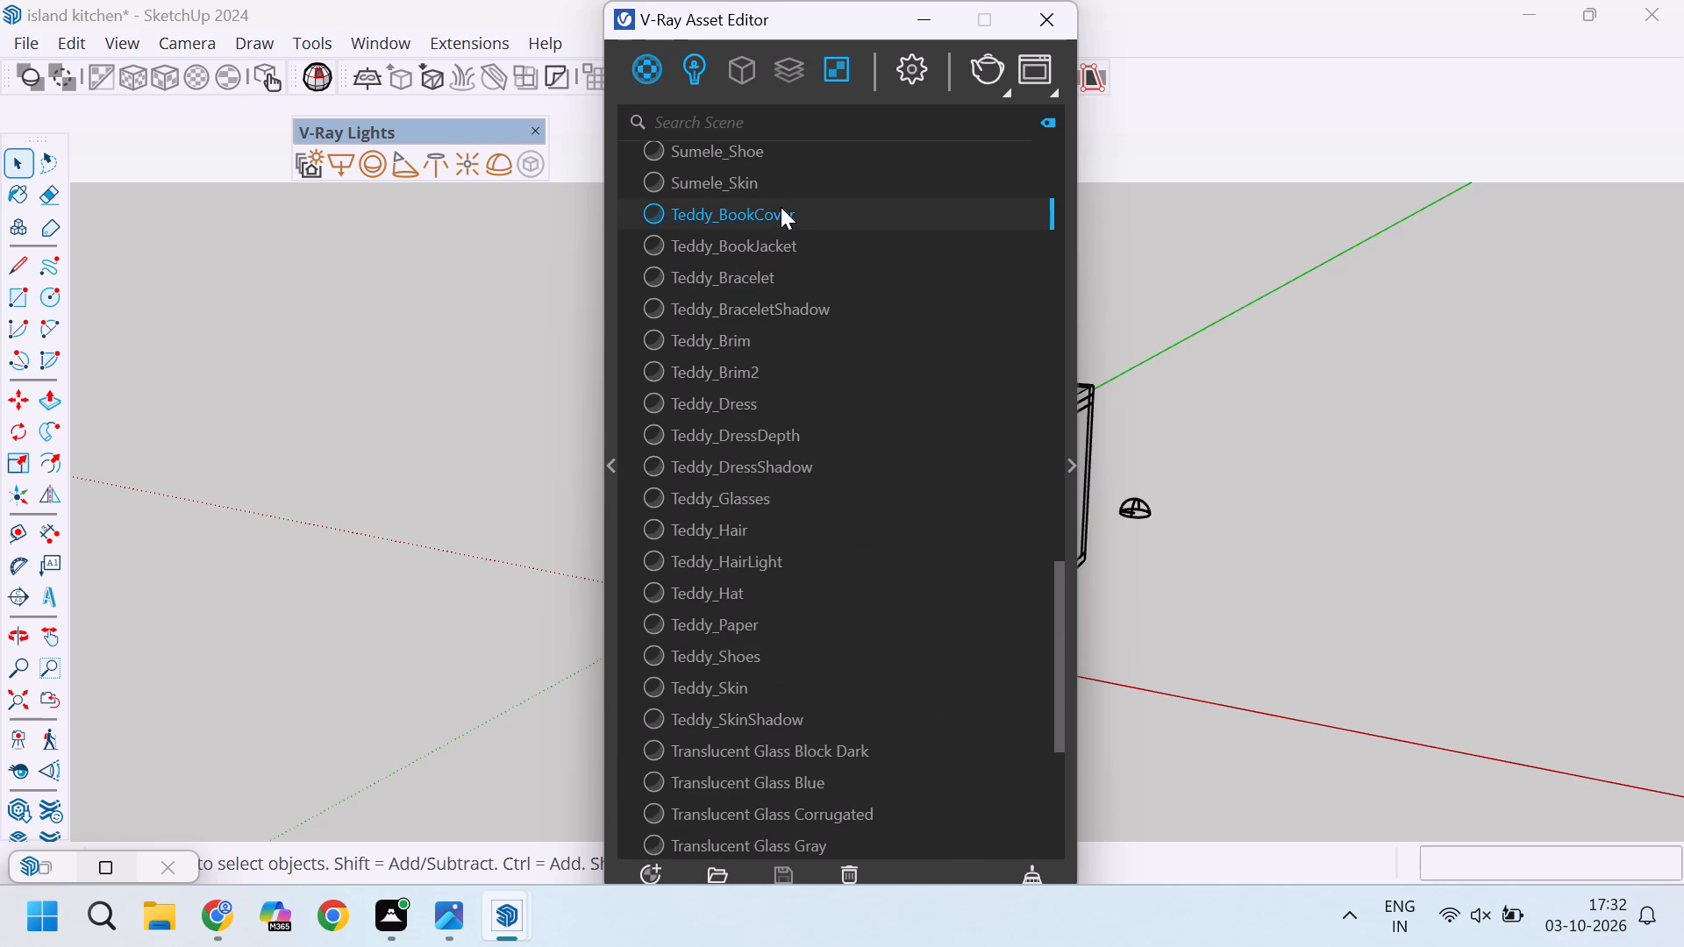
shift+click(822, 723)
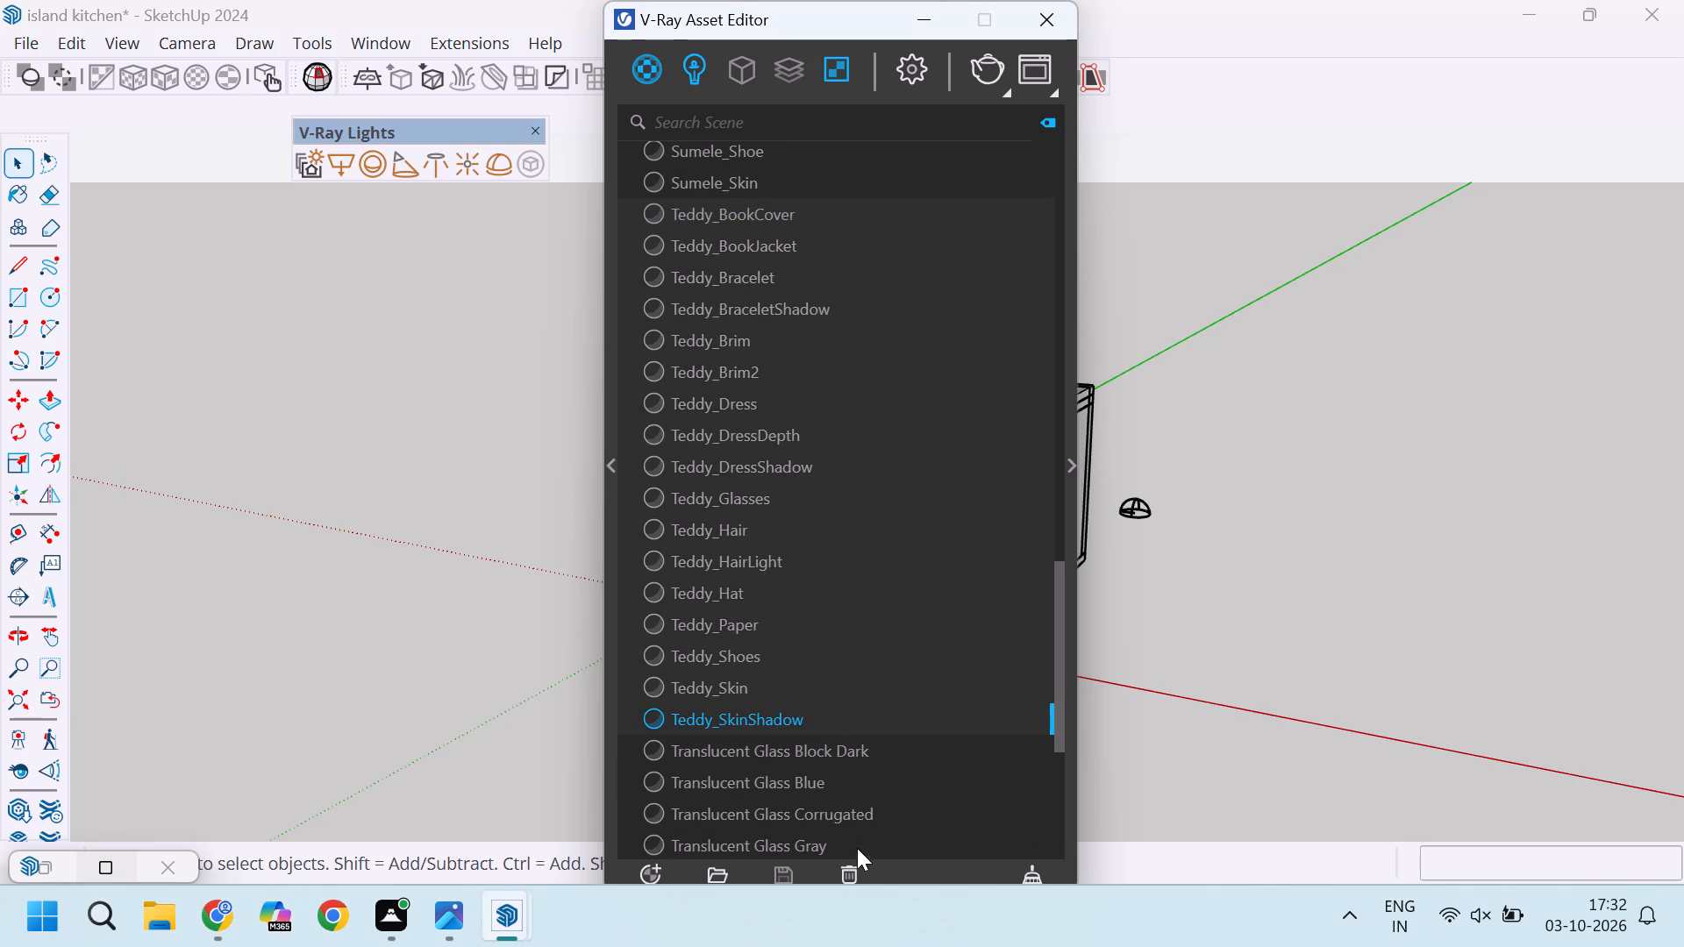
click(850, 864)
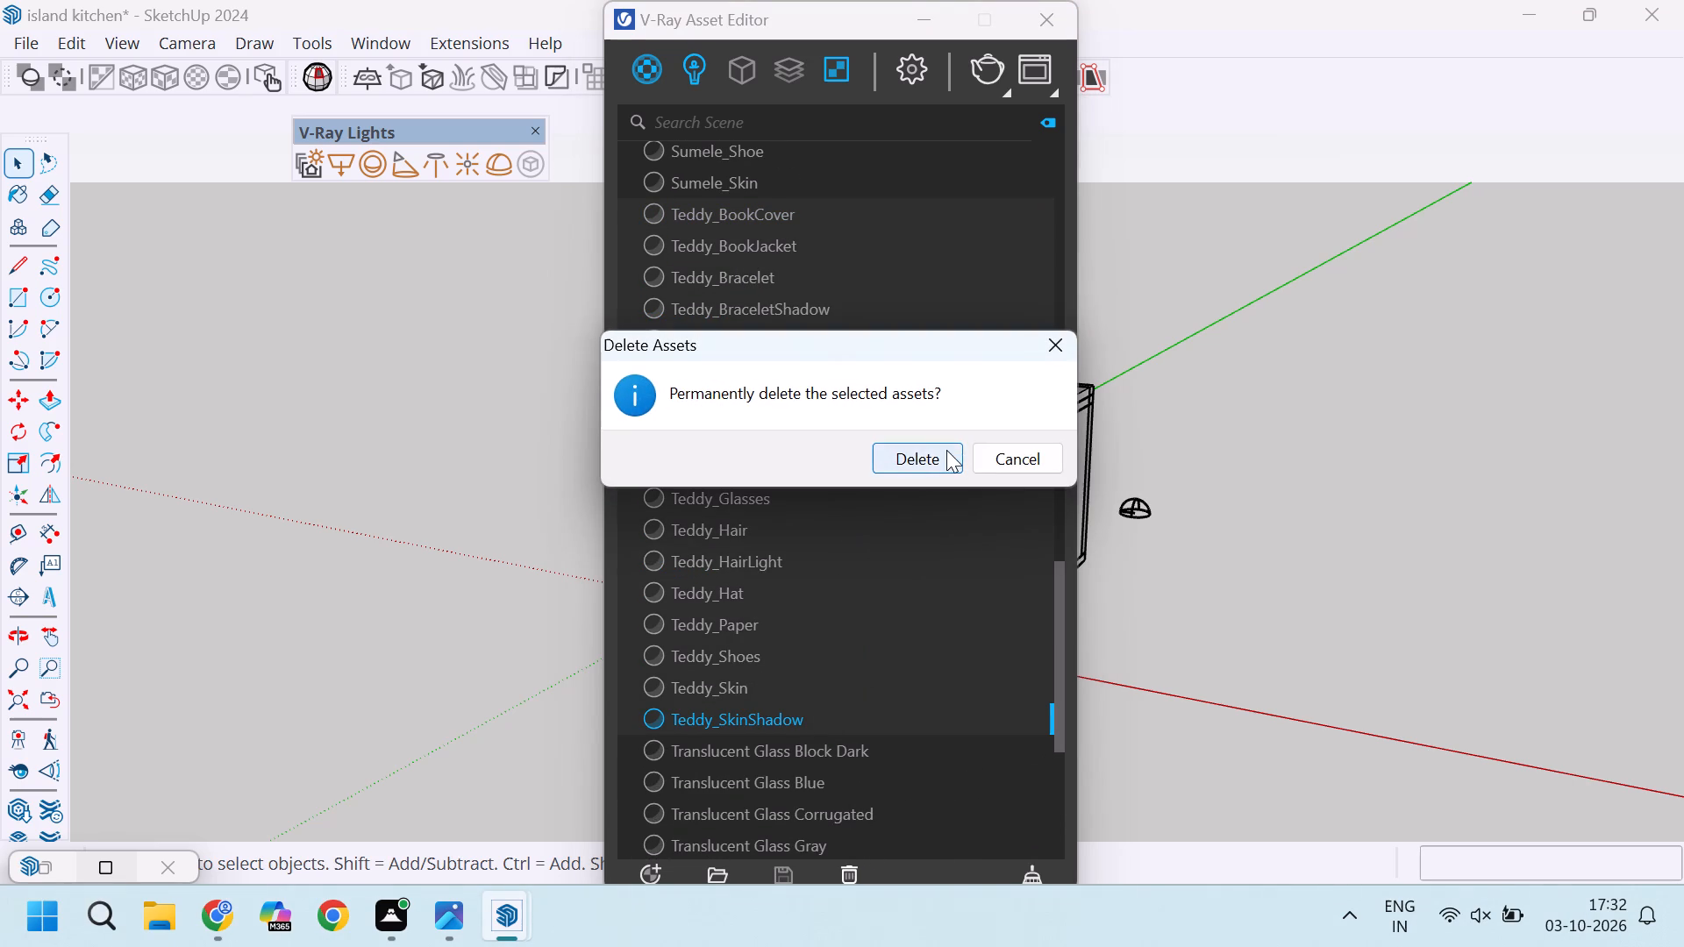
click(946, 450)
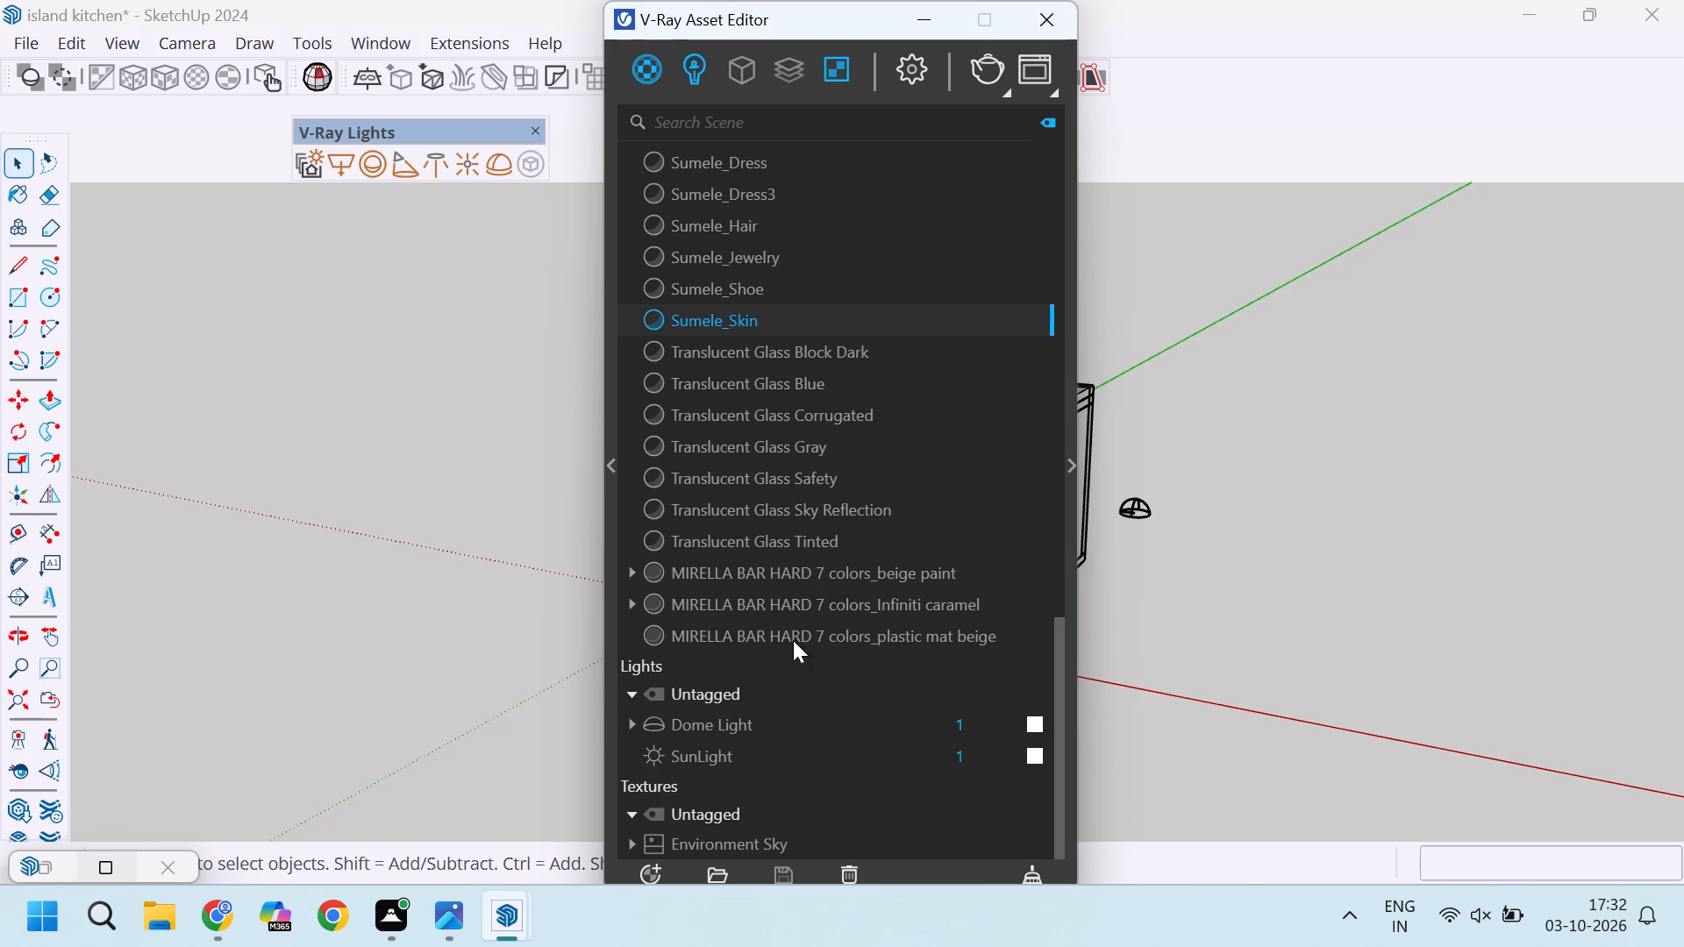
Set the intensity of the V-Ray SunLight to 0.
click(658, 761)
click(979, 759)
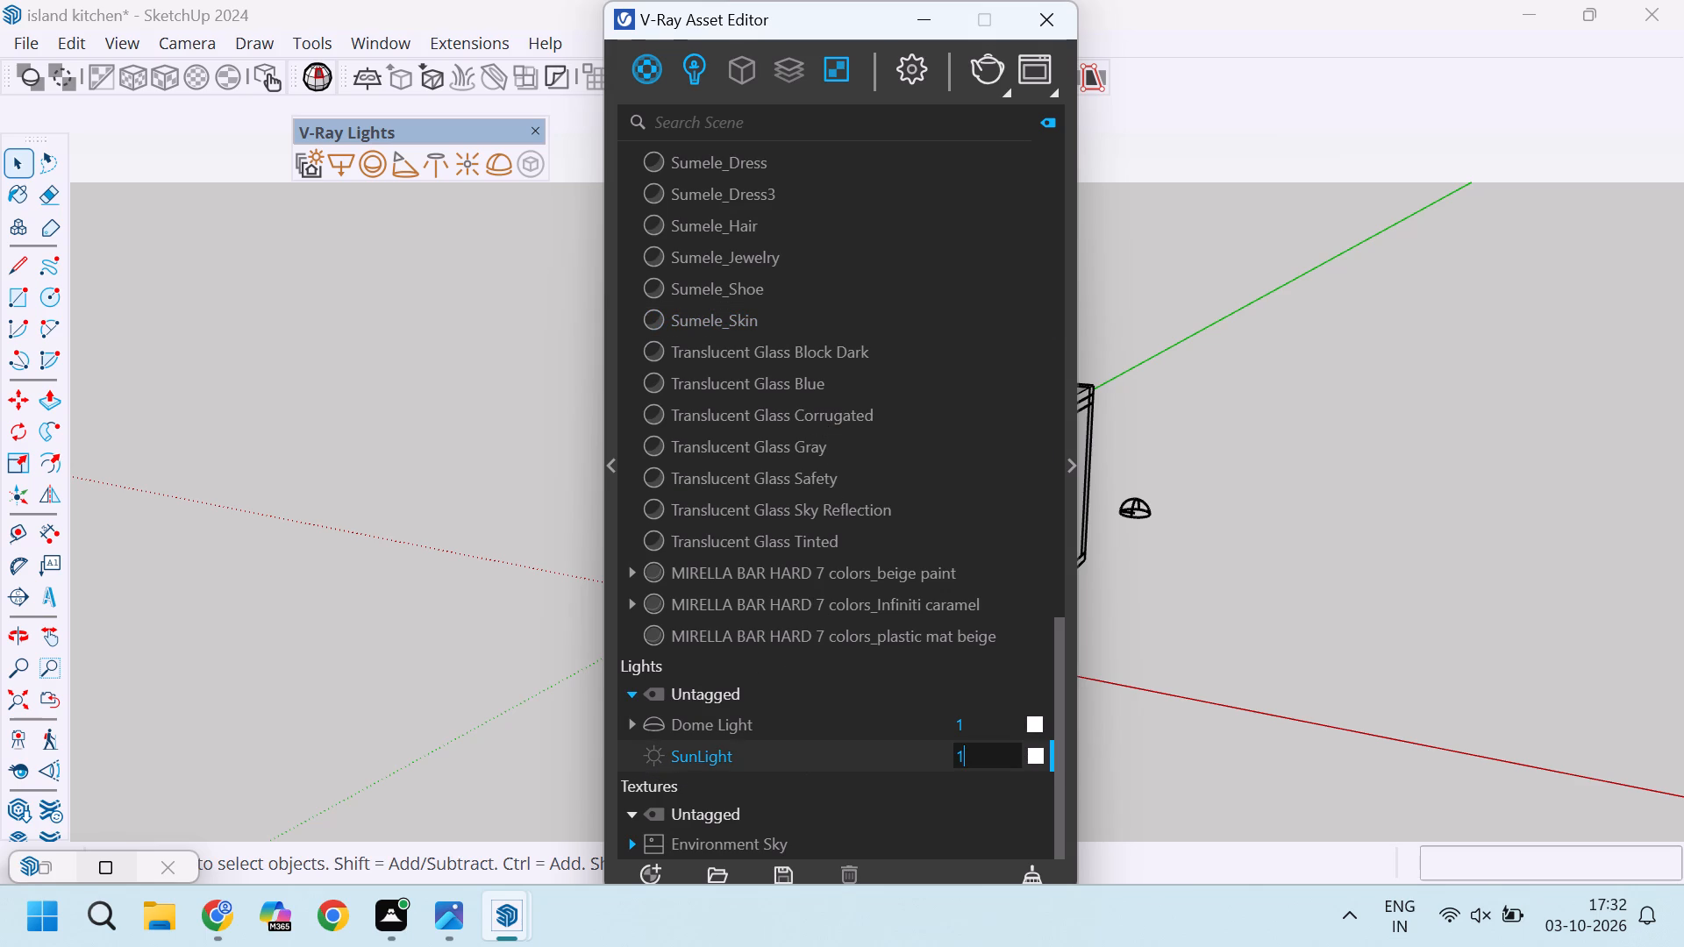
key(BackSpace)
key(0)
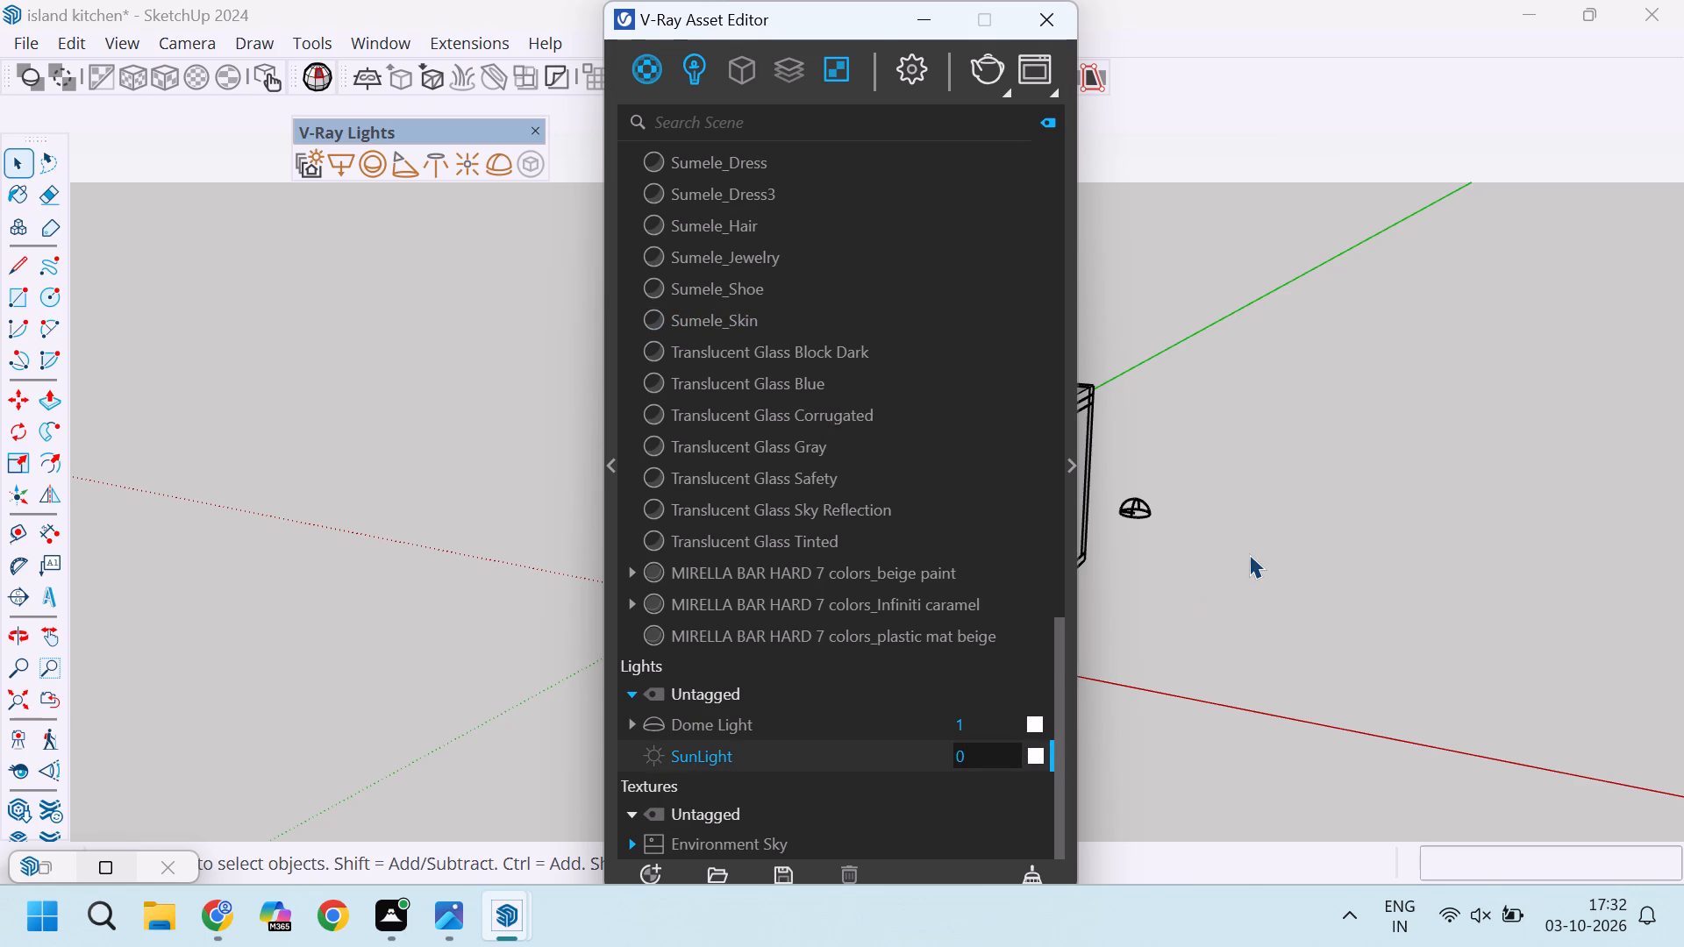
click(1249, 554)
Render the outside view of the room with V-Ray to check the dome lighting.
click(992, 64)
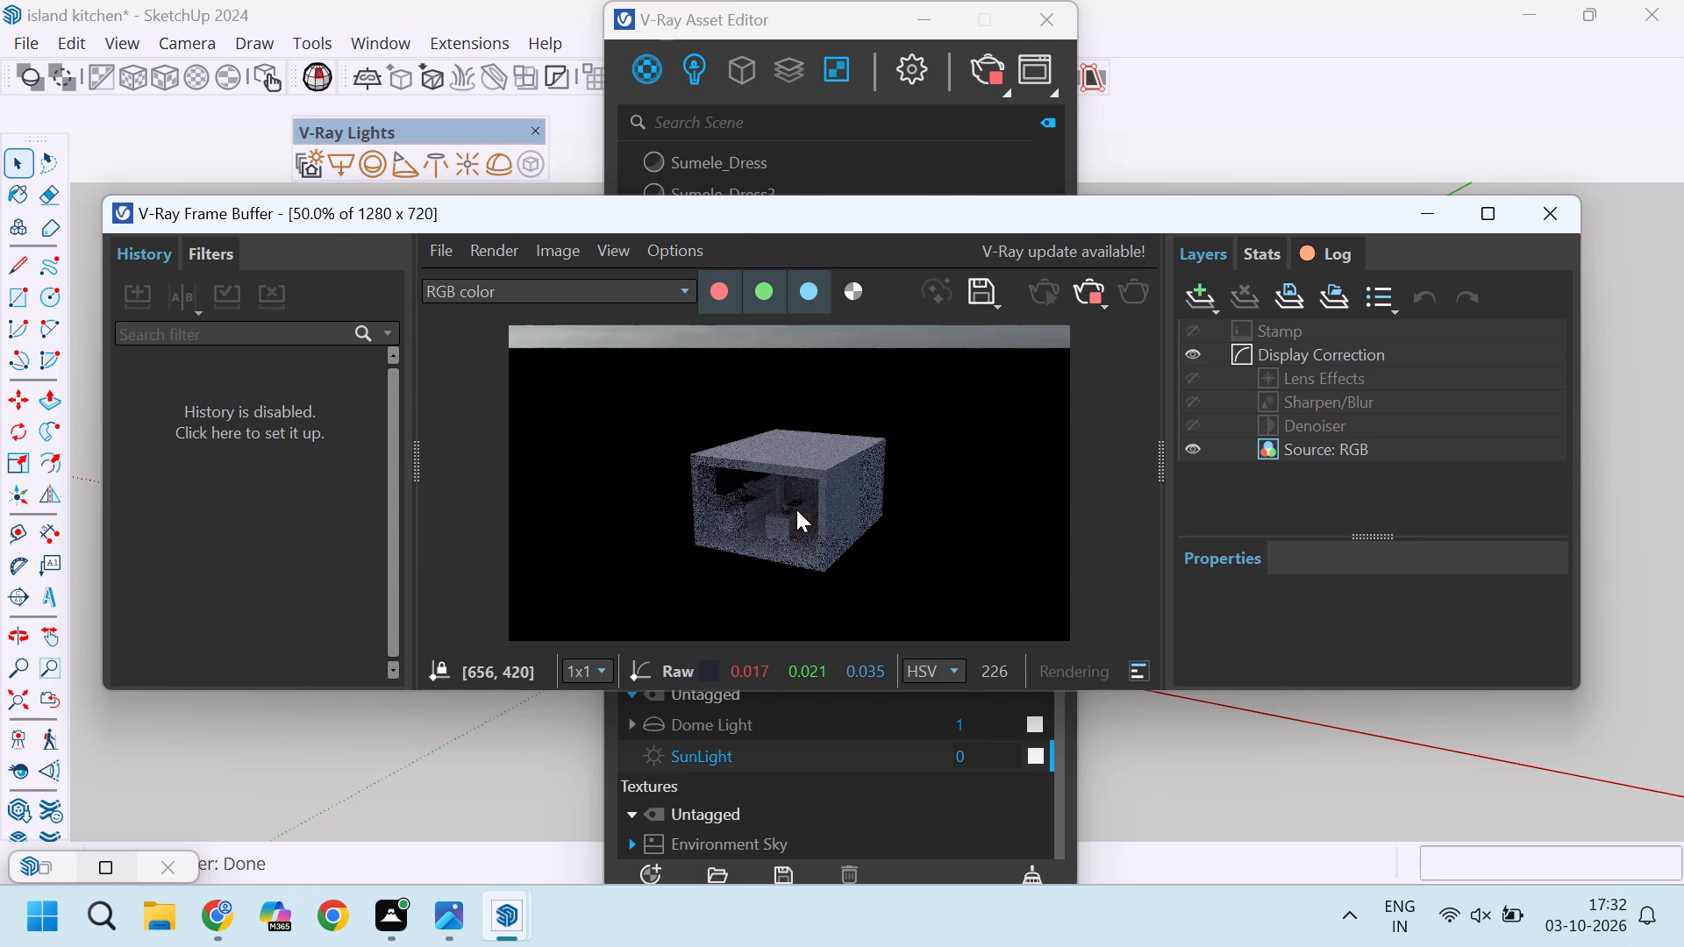
middle_drag(796, 505, 838, 450)
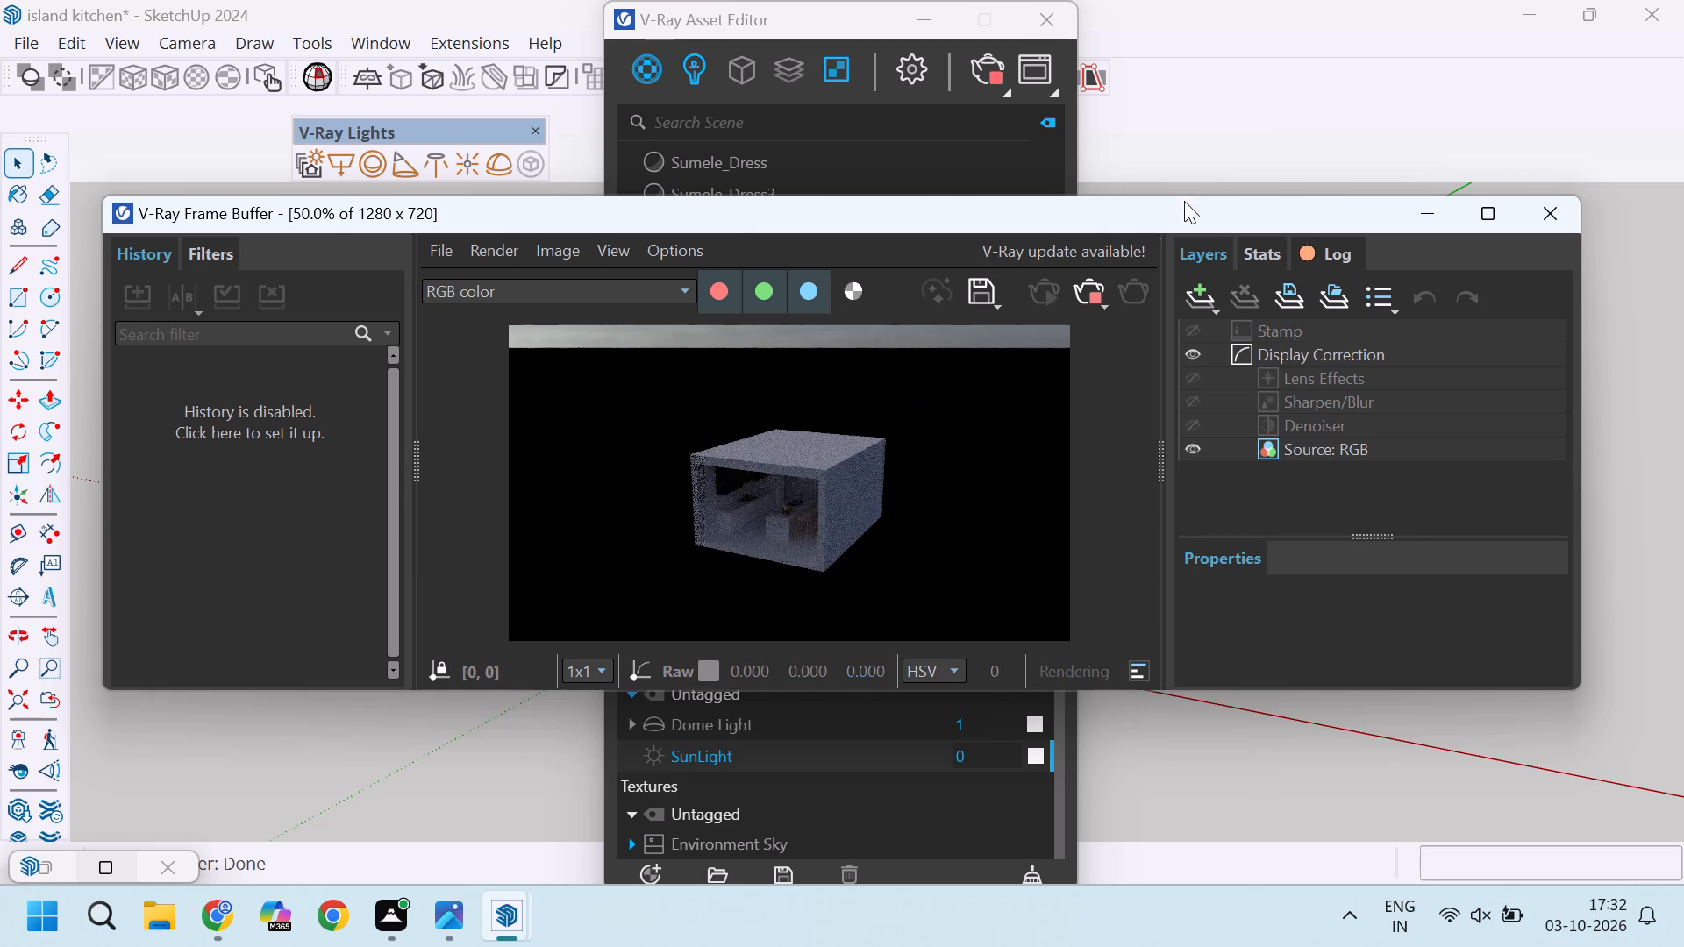
scroll(1198, 172, up, 1)
middle_drag(1198, 172, 1318, 100)
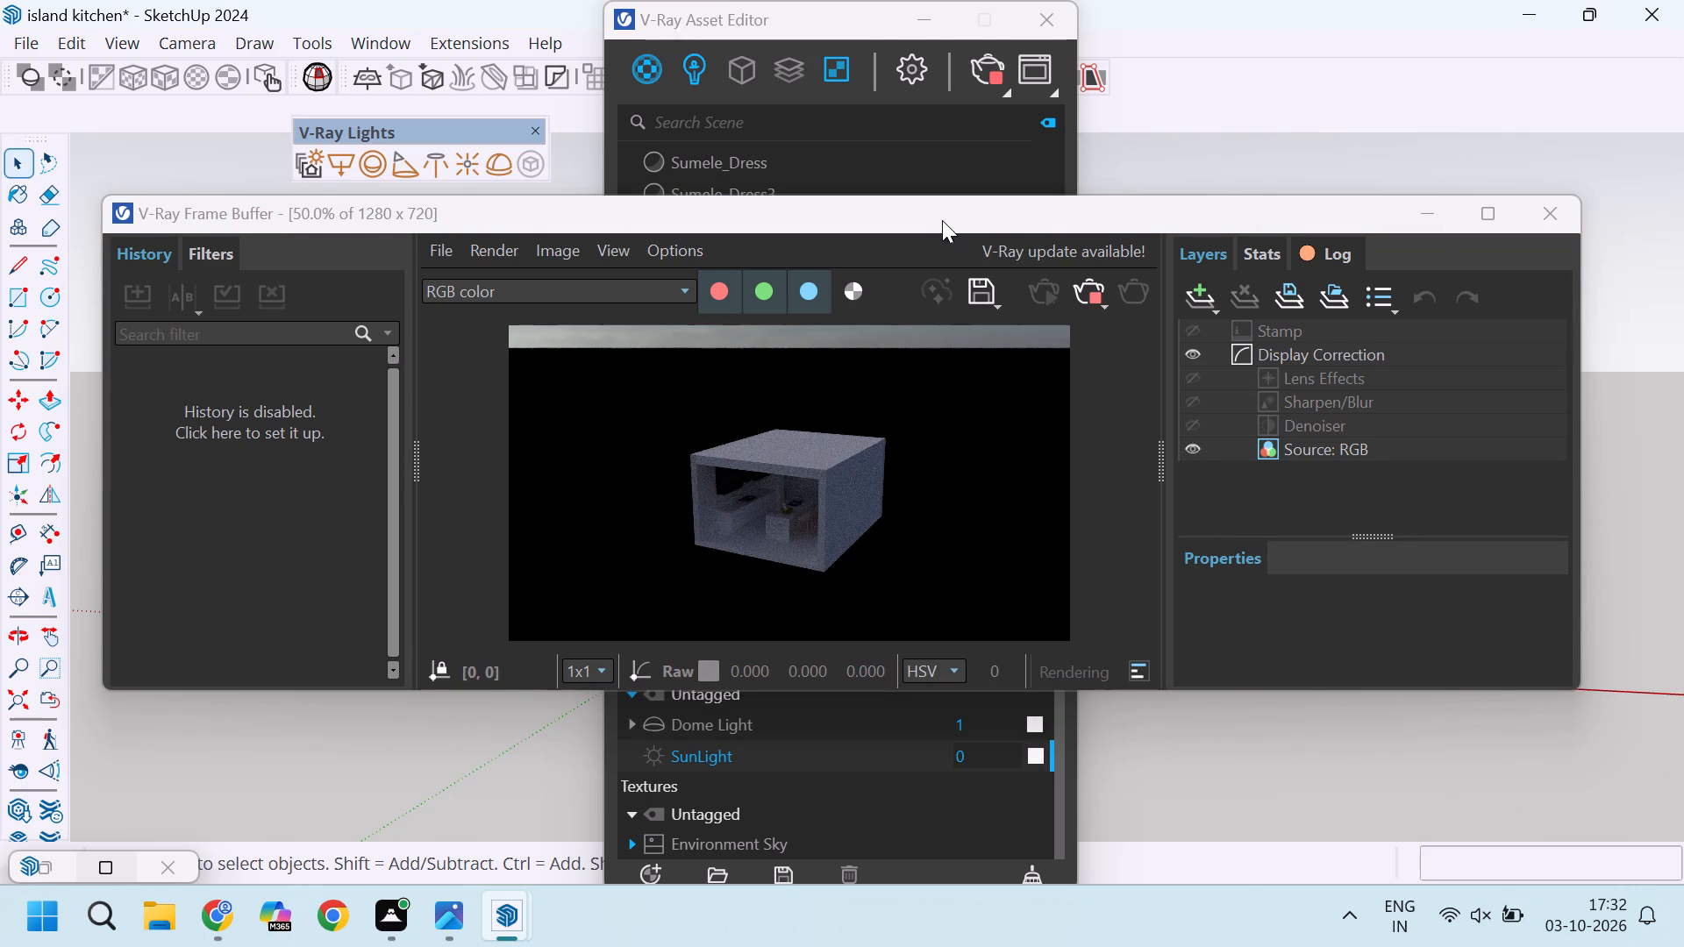
Move the V-Ray Frame Buffer and the Asset Editor apart so the model view is uncovered.
drag(942, 220, 658, 498)
drag(709, 9, 1265, 88)
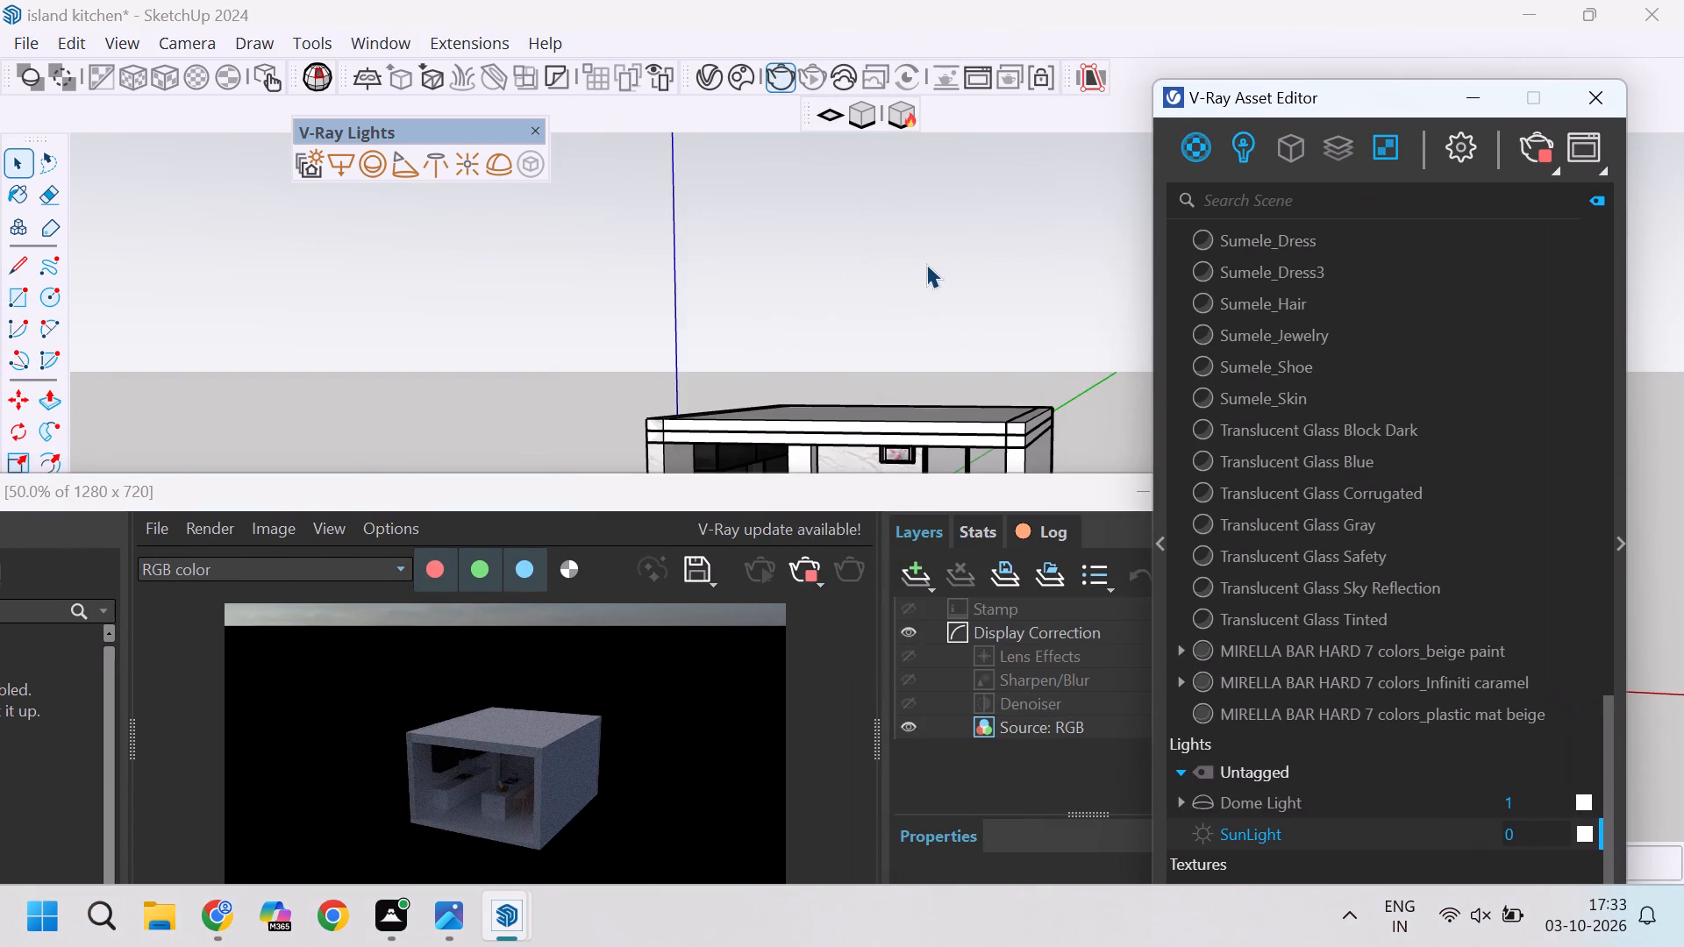
Stop the running render and start an interactive V-Ray render framed on the kitchen's open side.
scroll(926, 264, down, 4)
middle_drag(943, 304, 969, 294)
scroll(943, 304, up, 1)
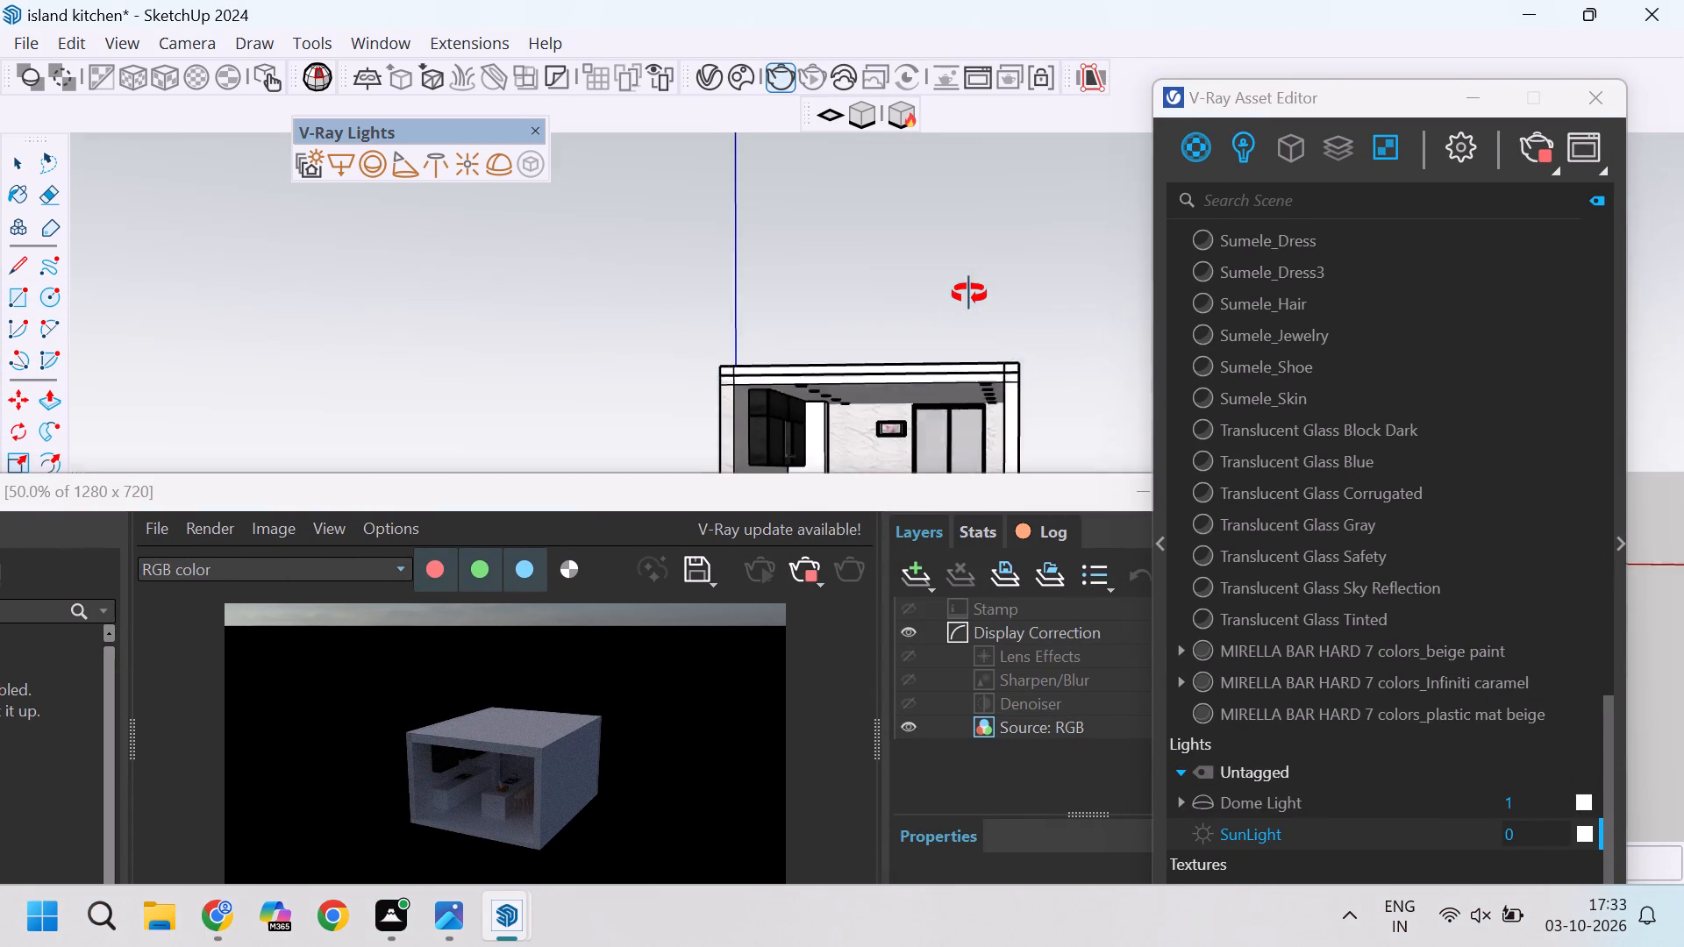
middle_drag(969, 294, 969, 296)
click(810, 571)
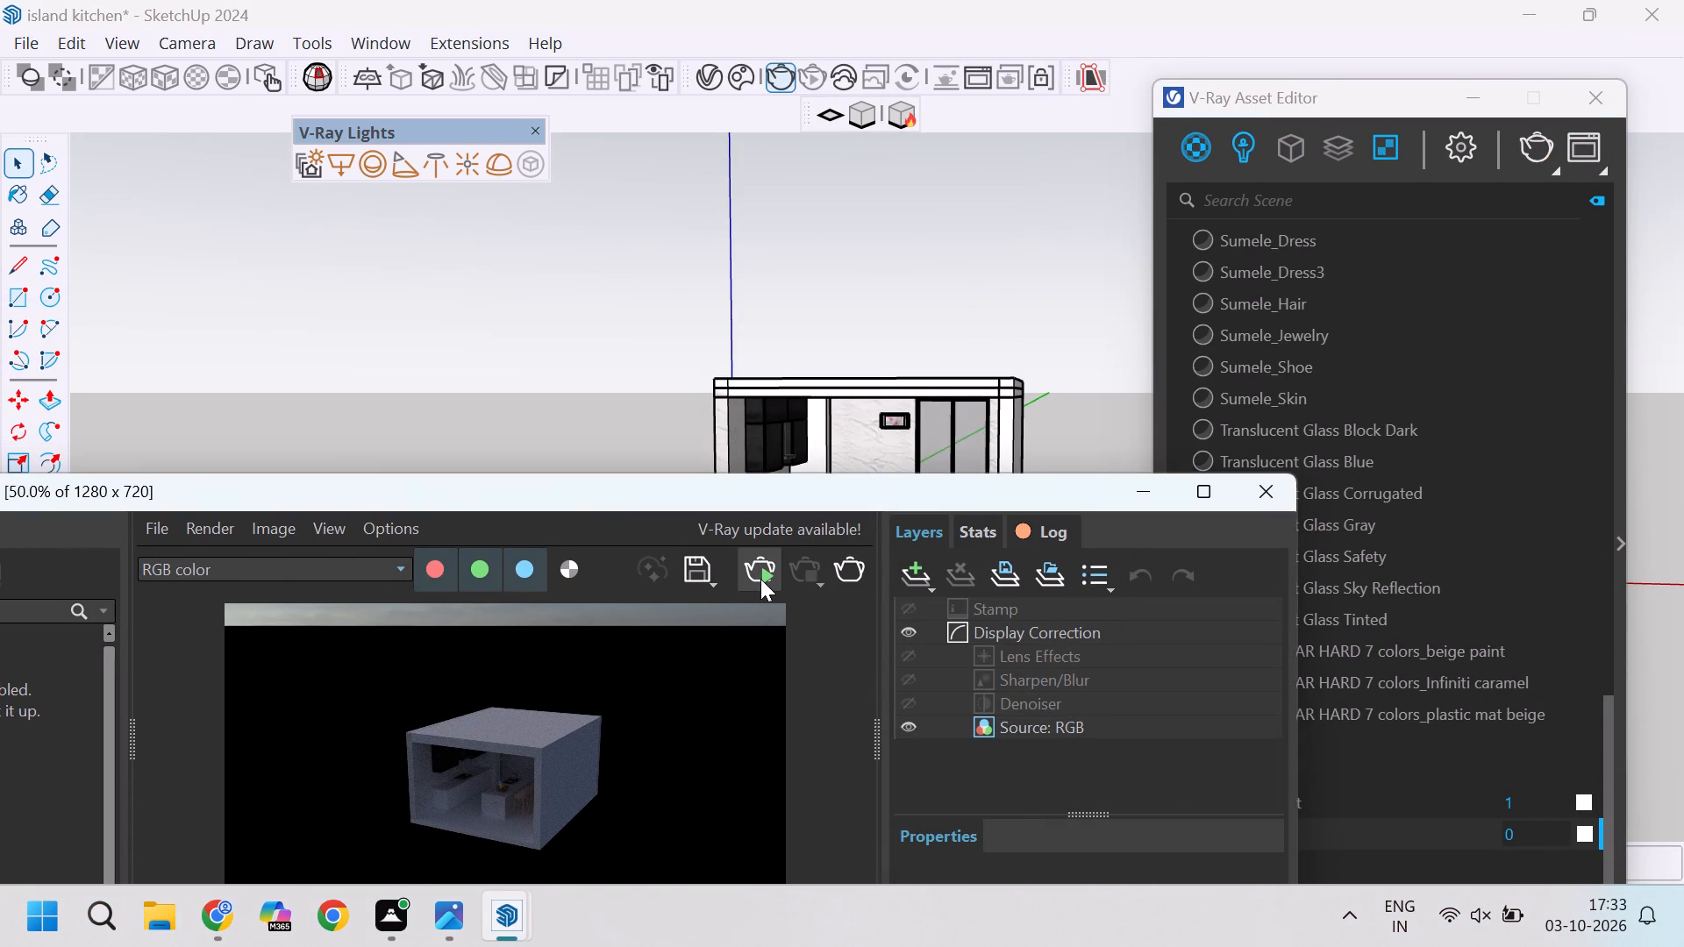
click(760, 579)
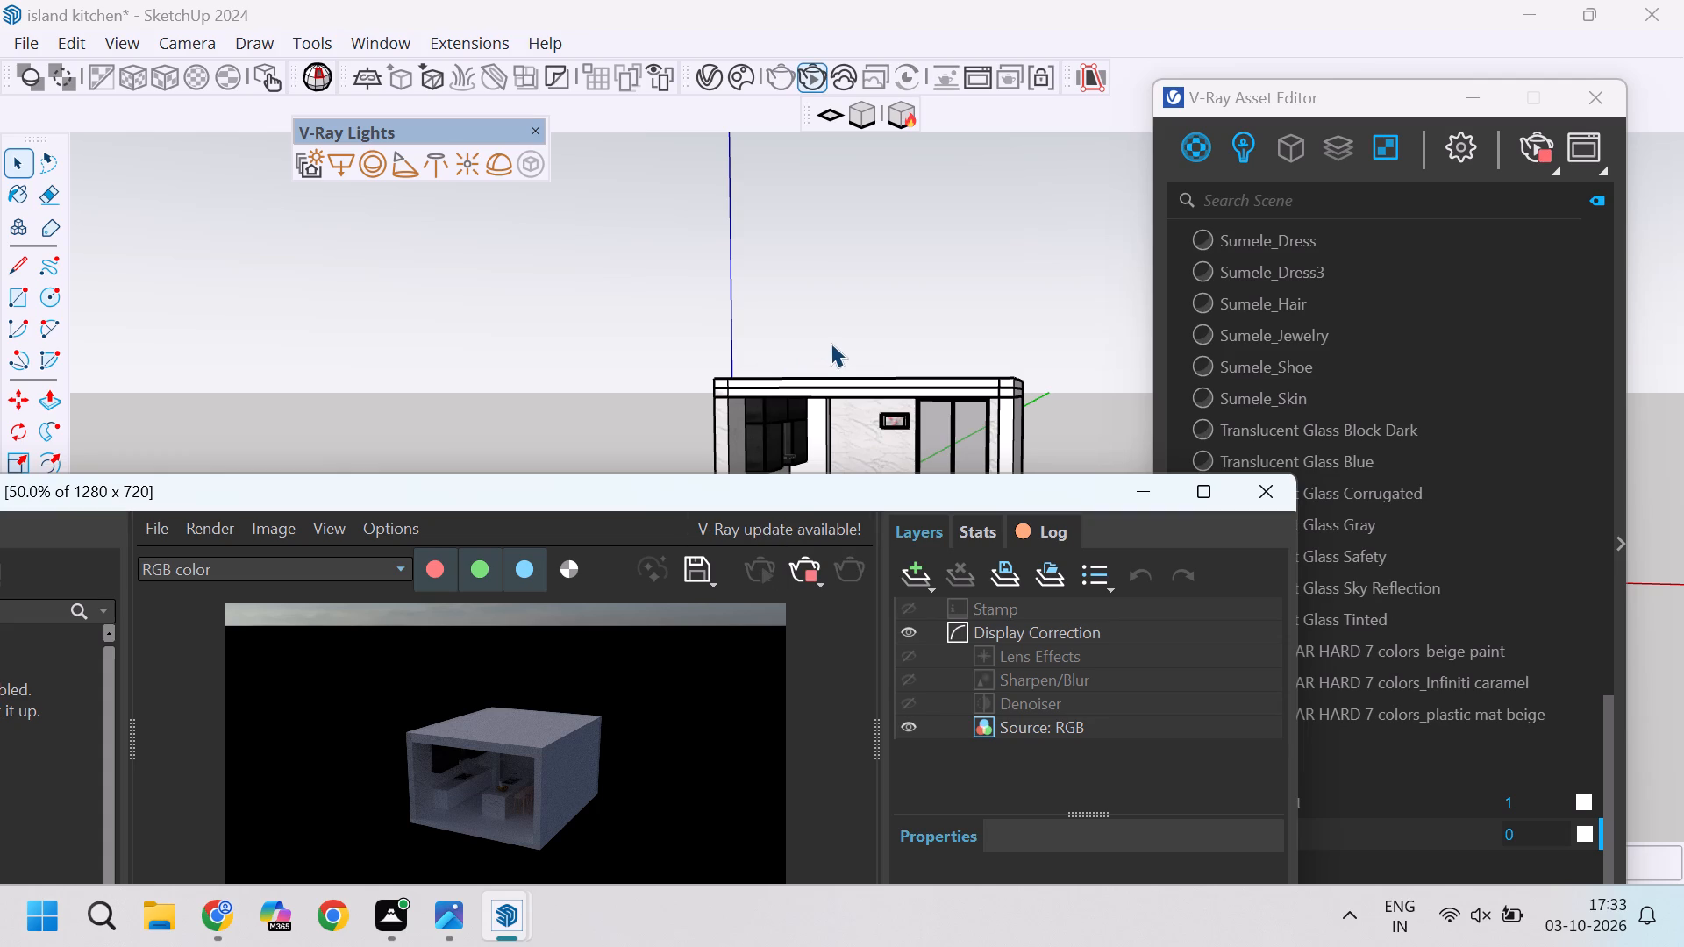
scroll(831, 307, down, 2)
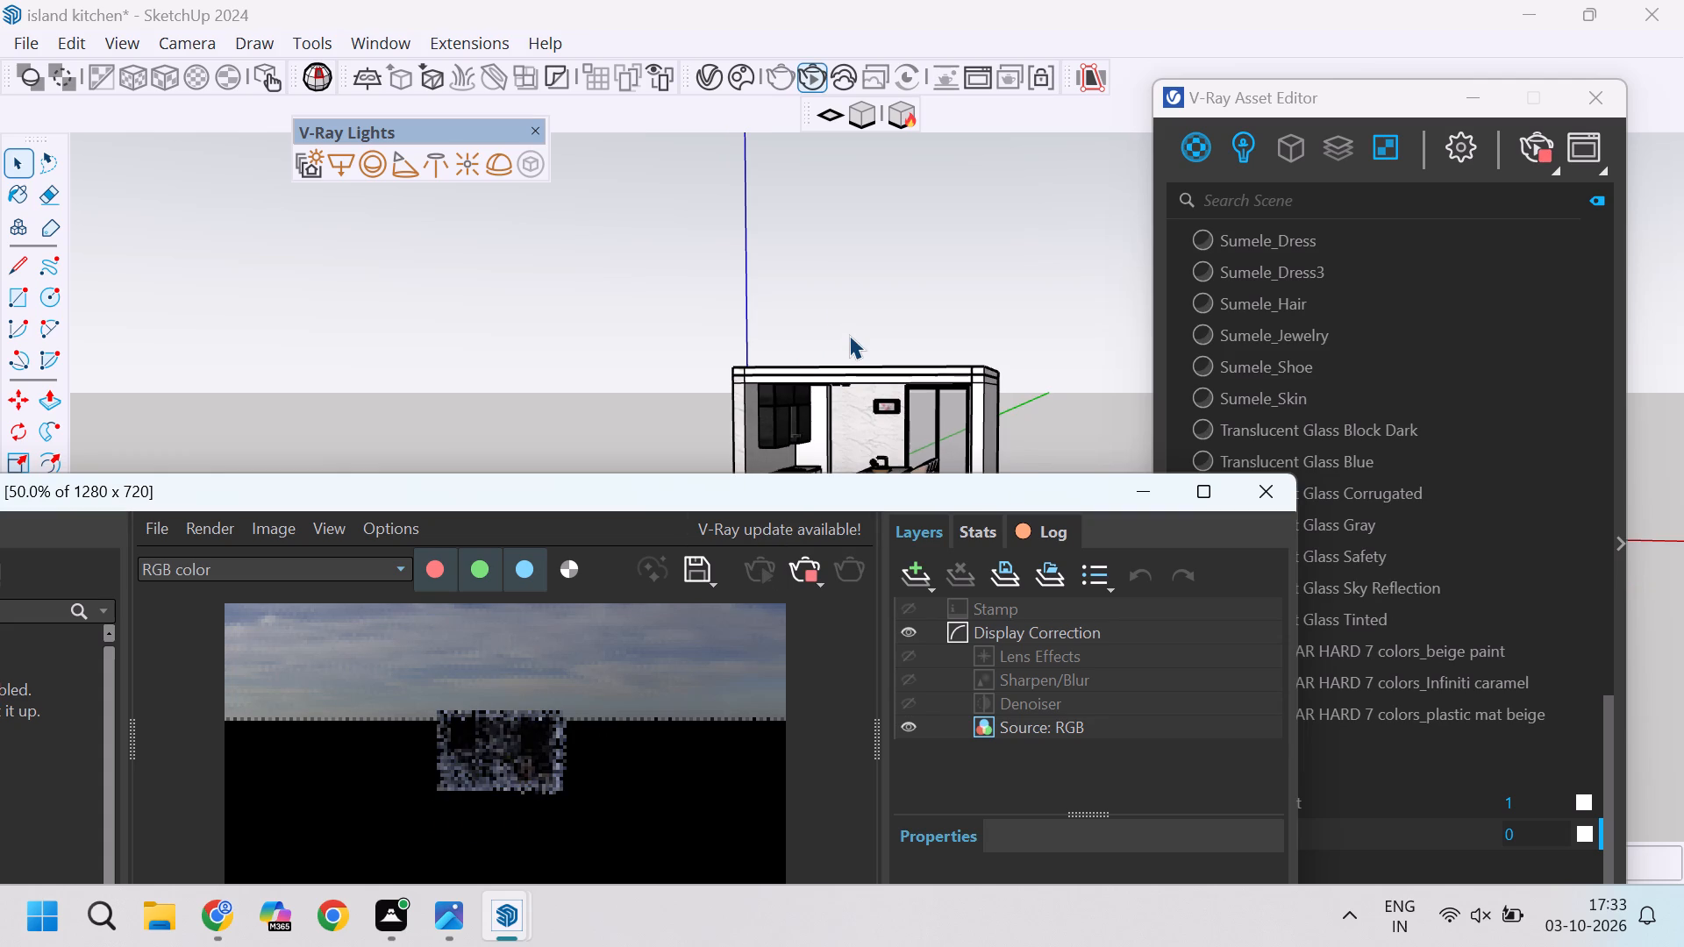
scroll(849, 335, up, 5)
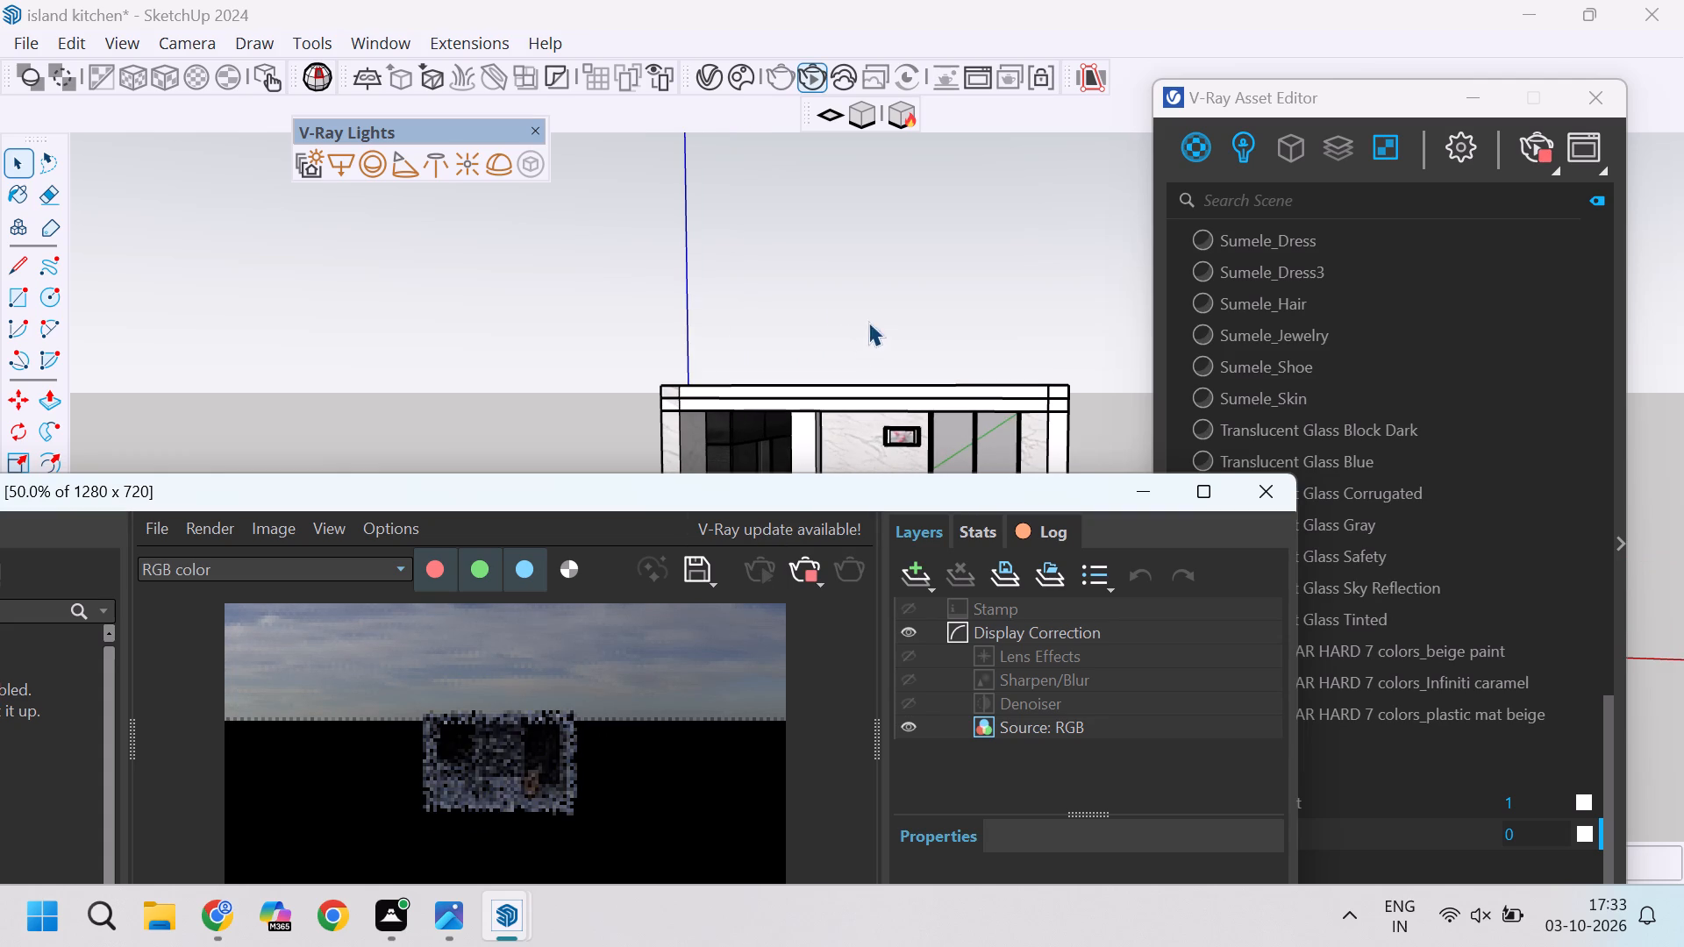
middle_drag(888, 343, 886, 345)
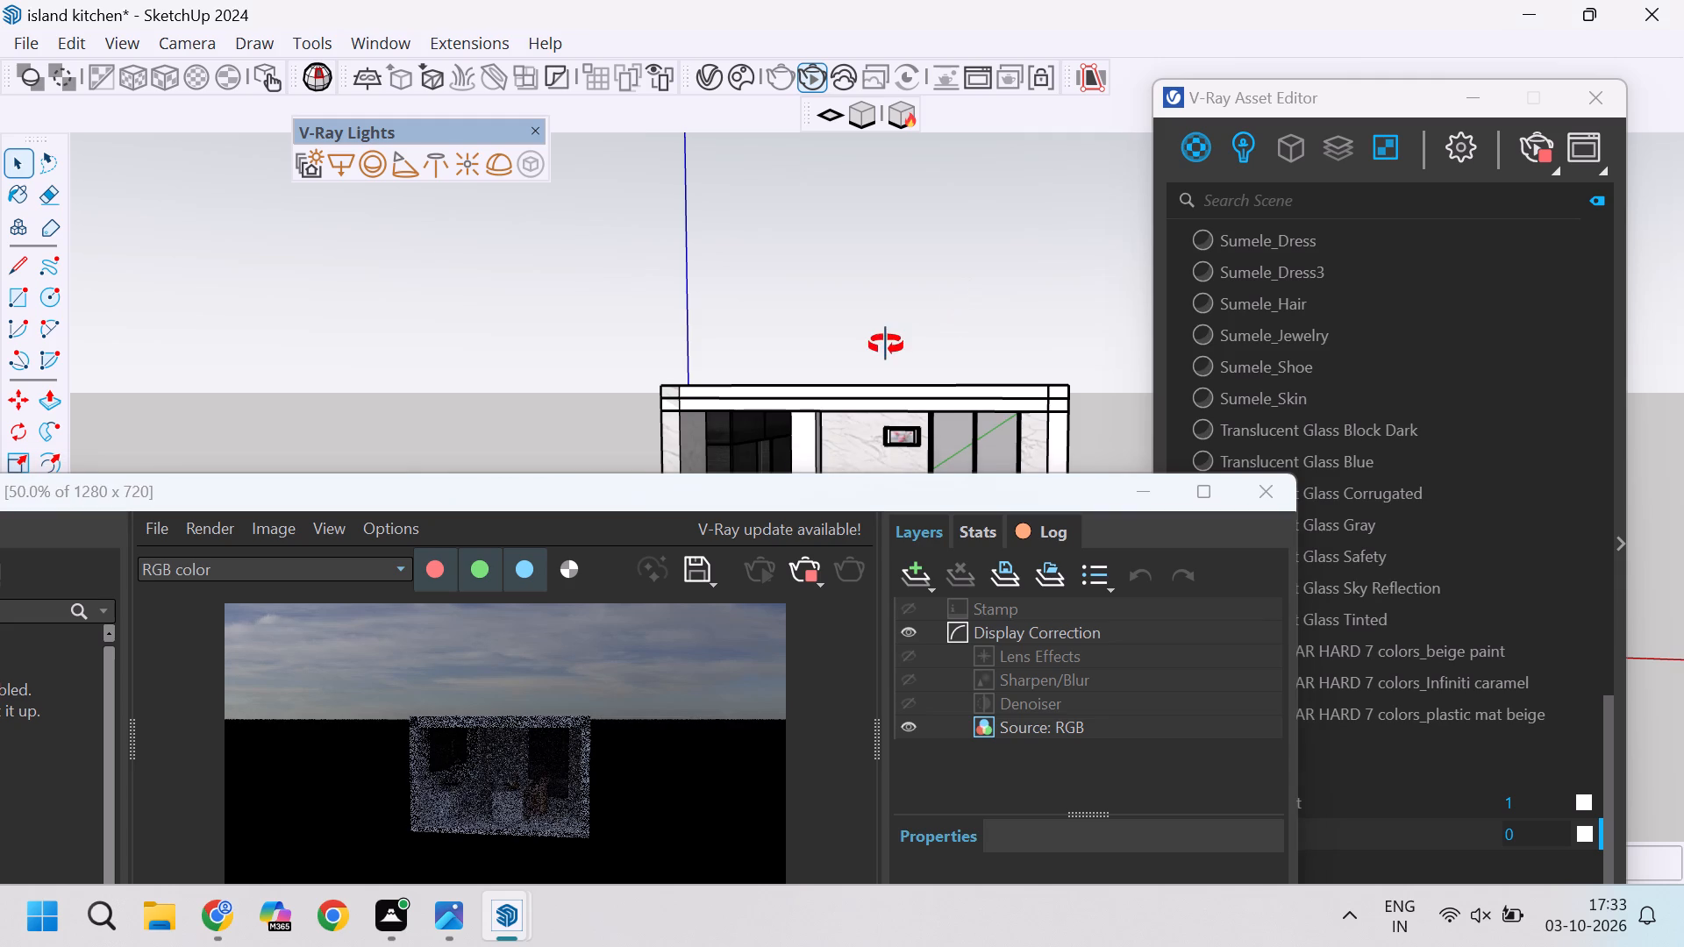
middle_drag(886, 345, 896, 327)
scroll(888, 463, up, 2)
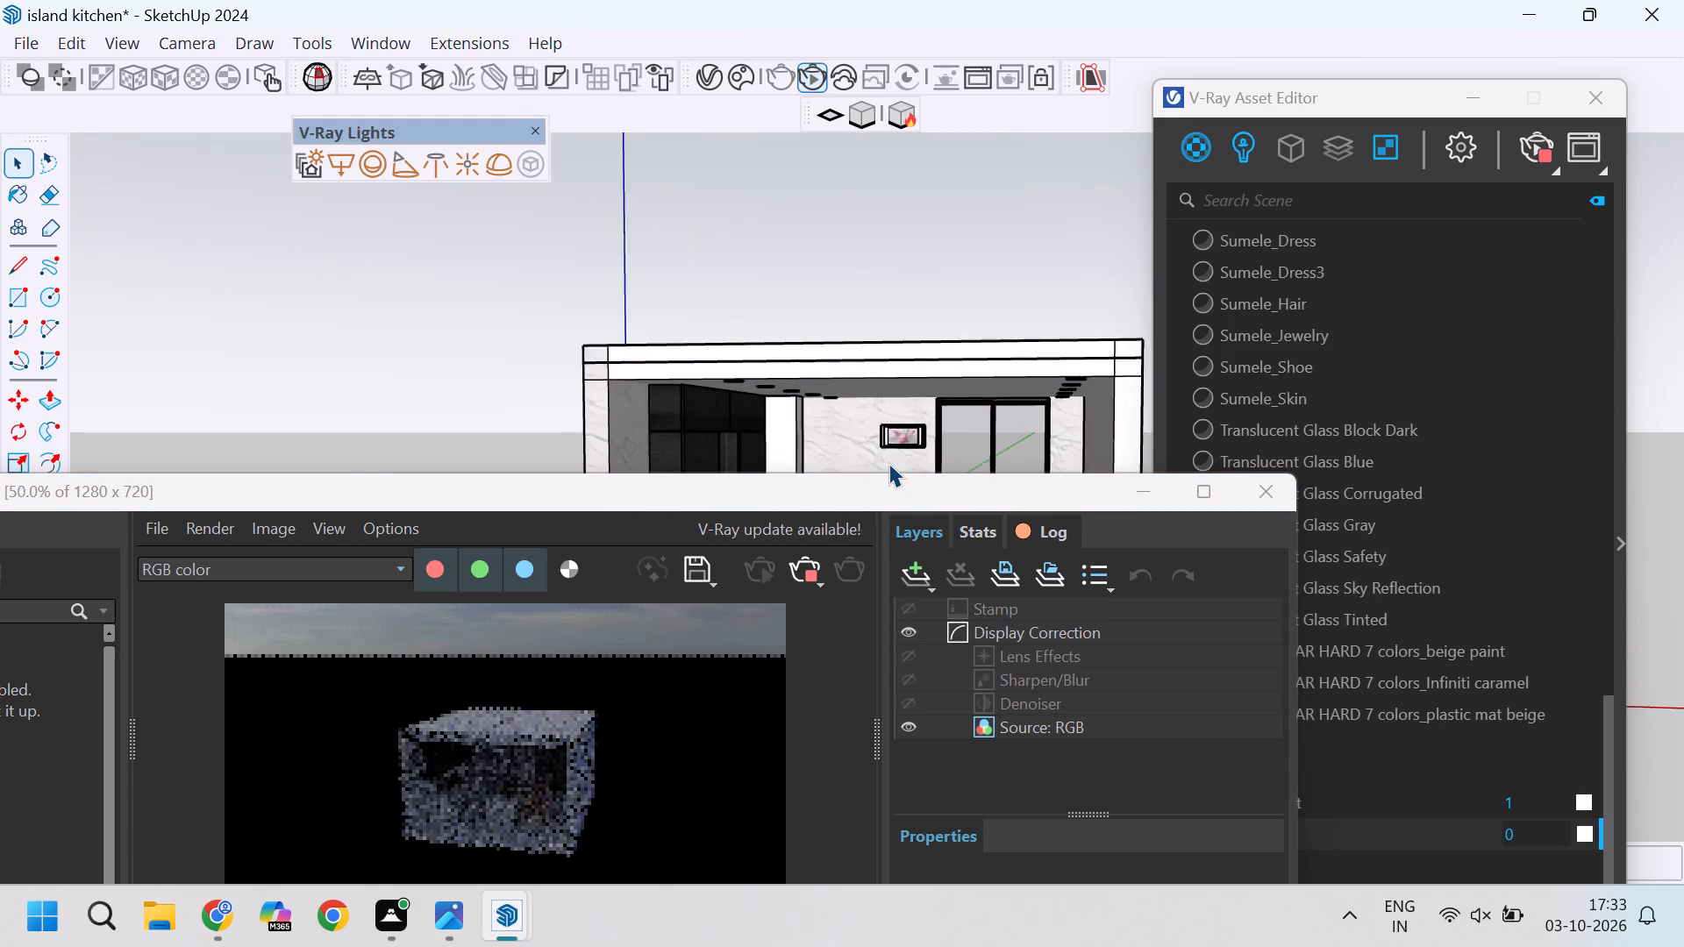
scroll(888, 463, up, 3)
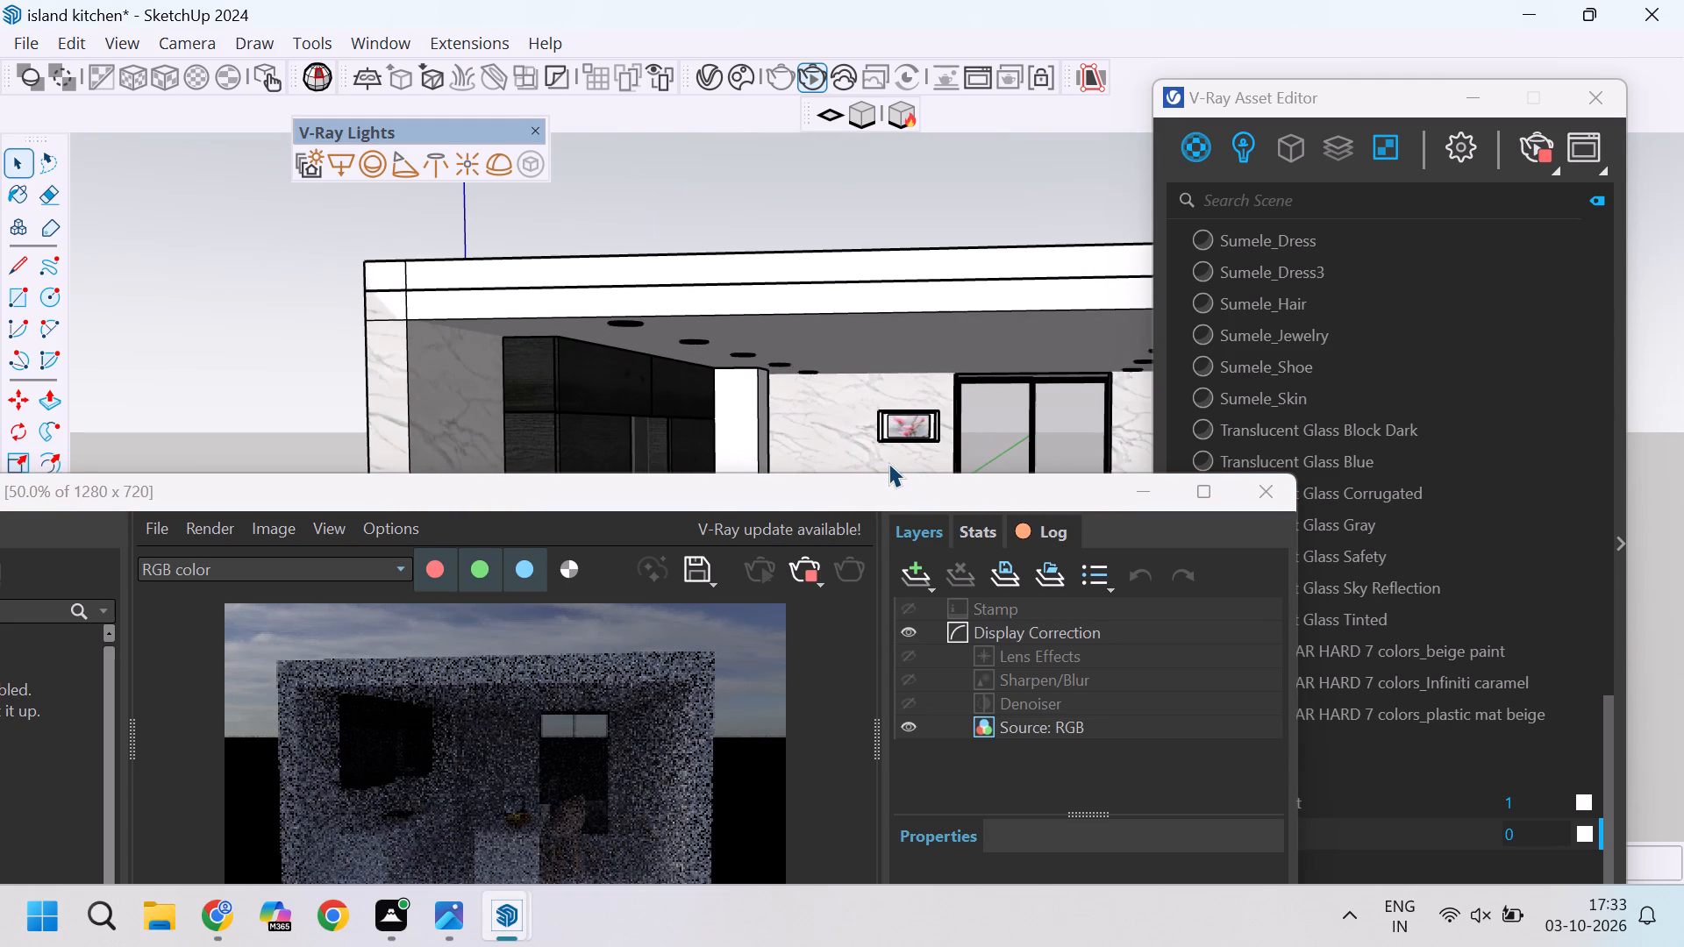
Load grasslands_sunset_2k.hdr from Downloads as the Dome Light's Color/Texture HDR bitmap.
scroll(764, 286, down, 7)
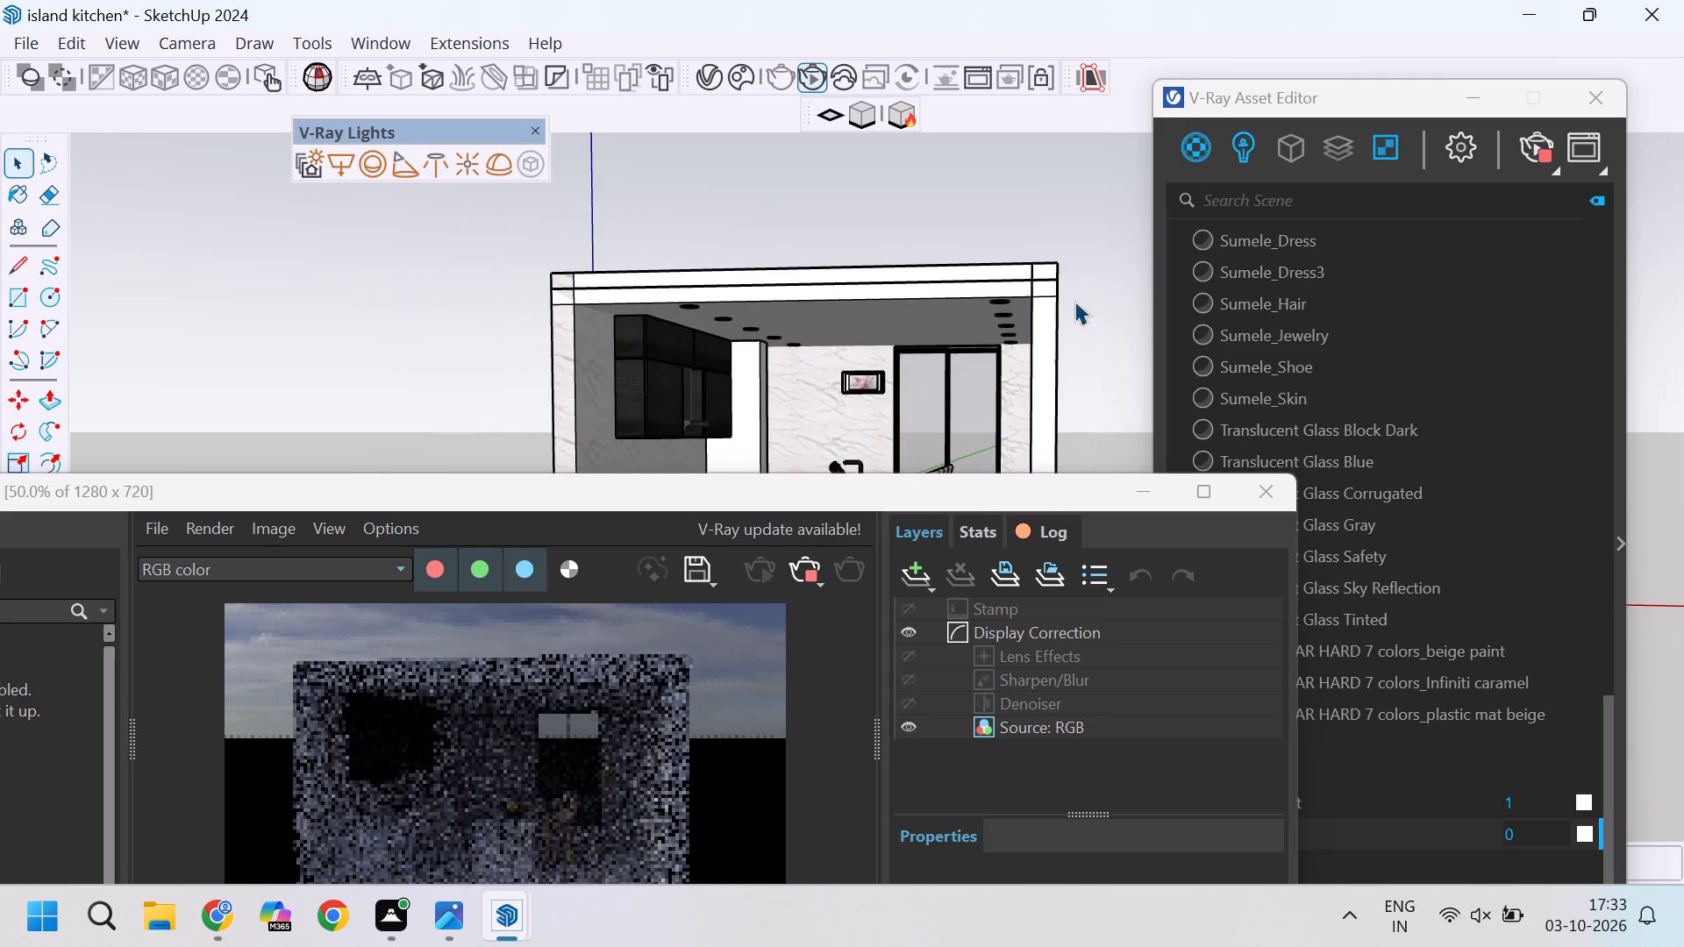
drag(1283, 110, 1205, 67)
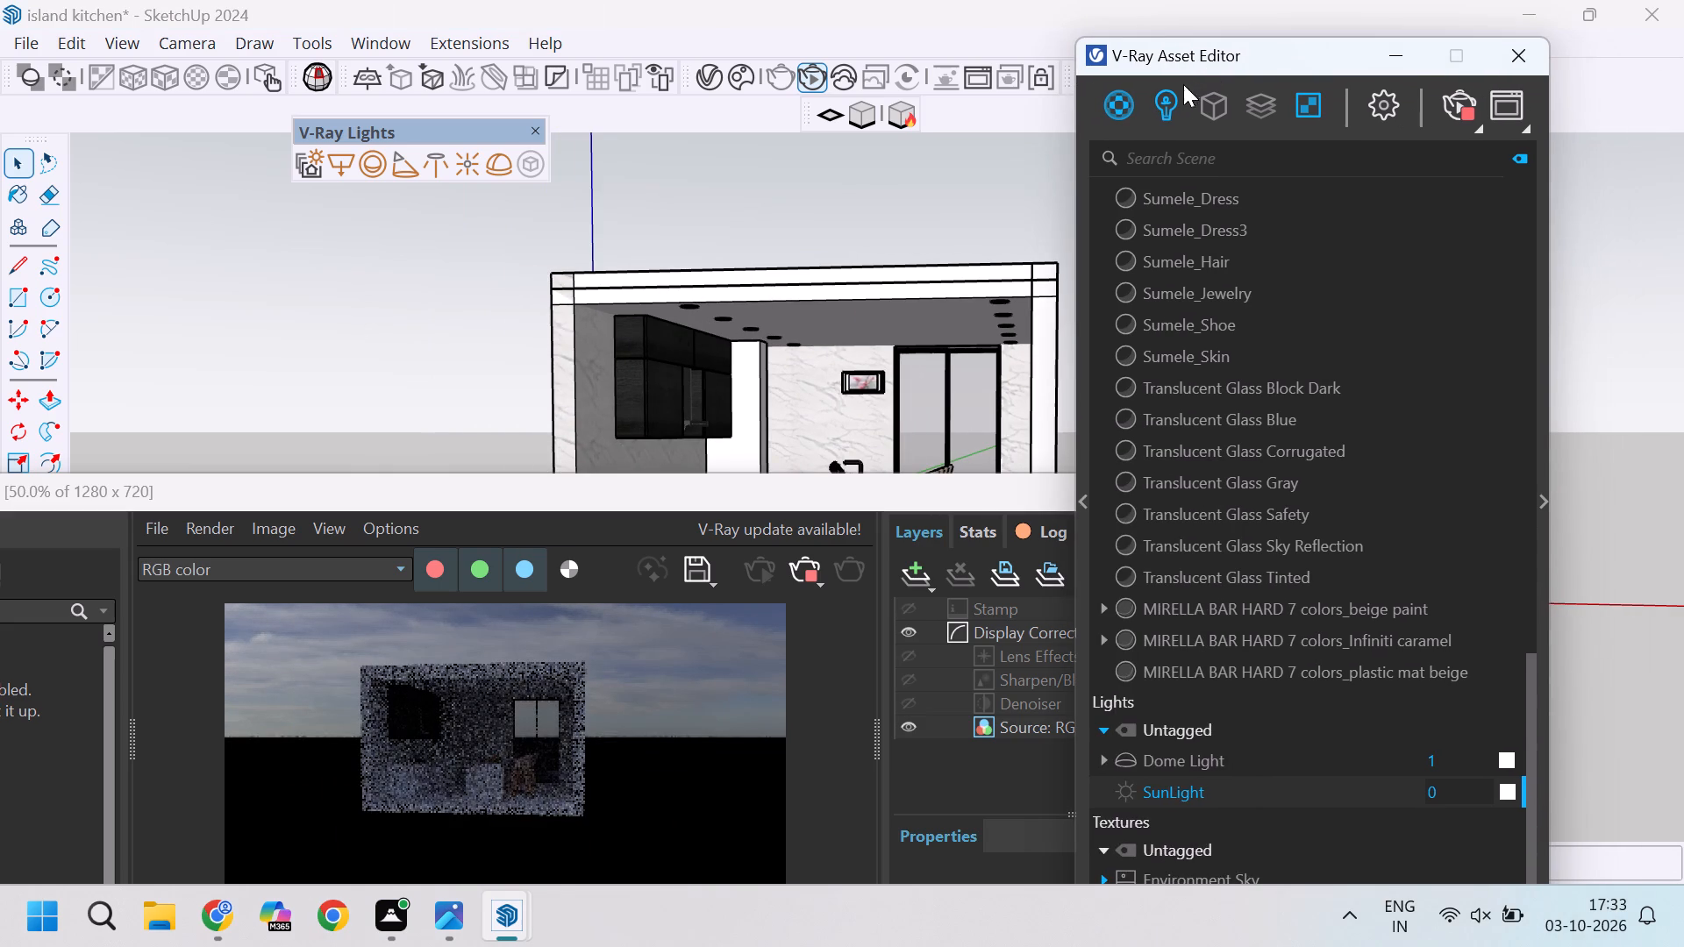
click(1159, 103)
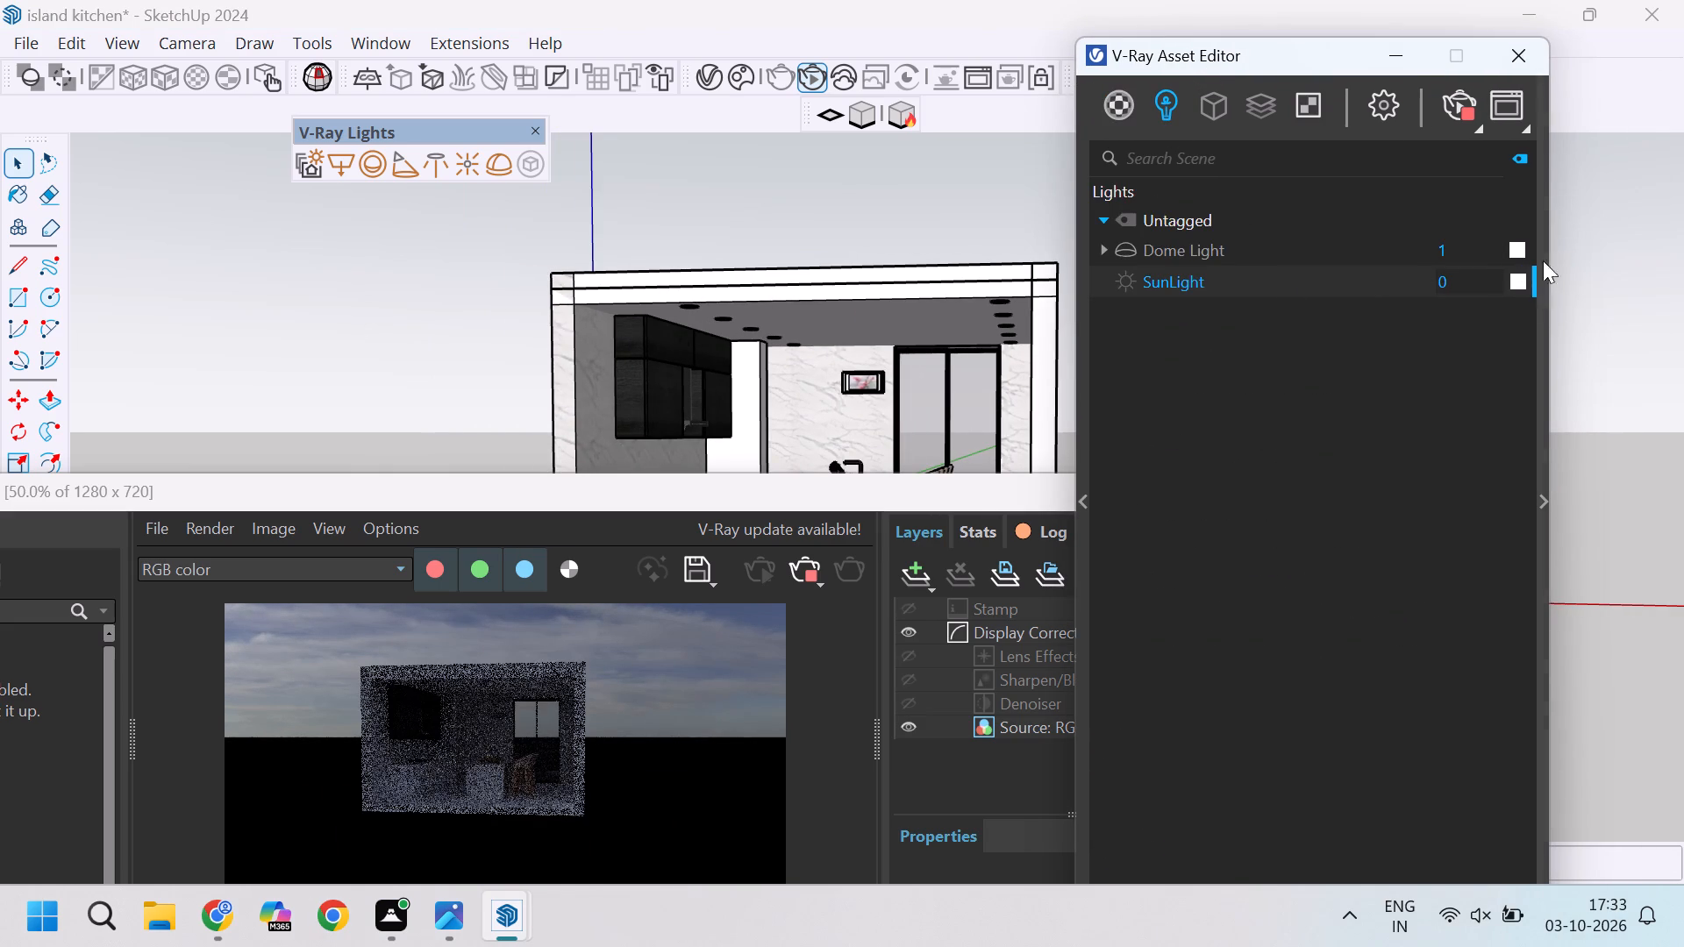
click(1546, 508)
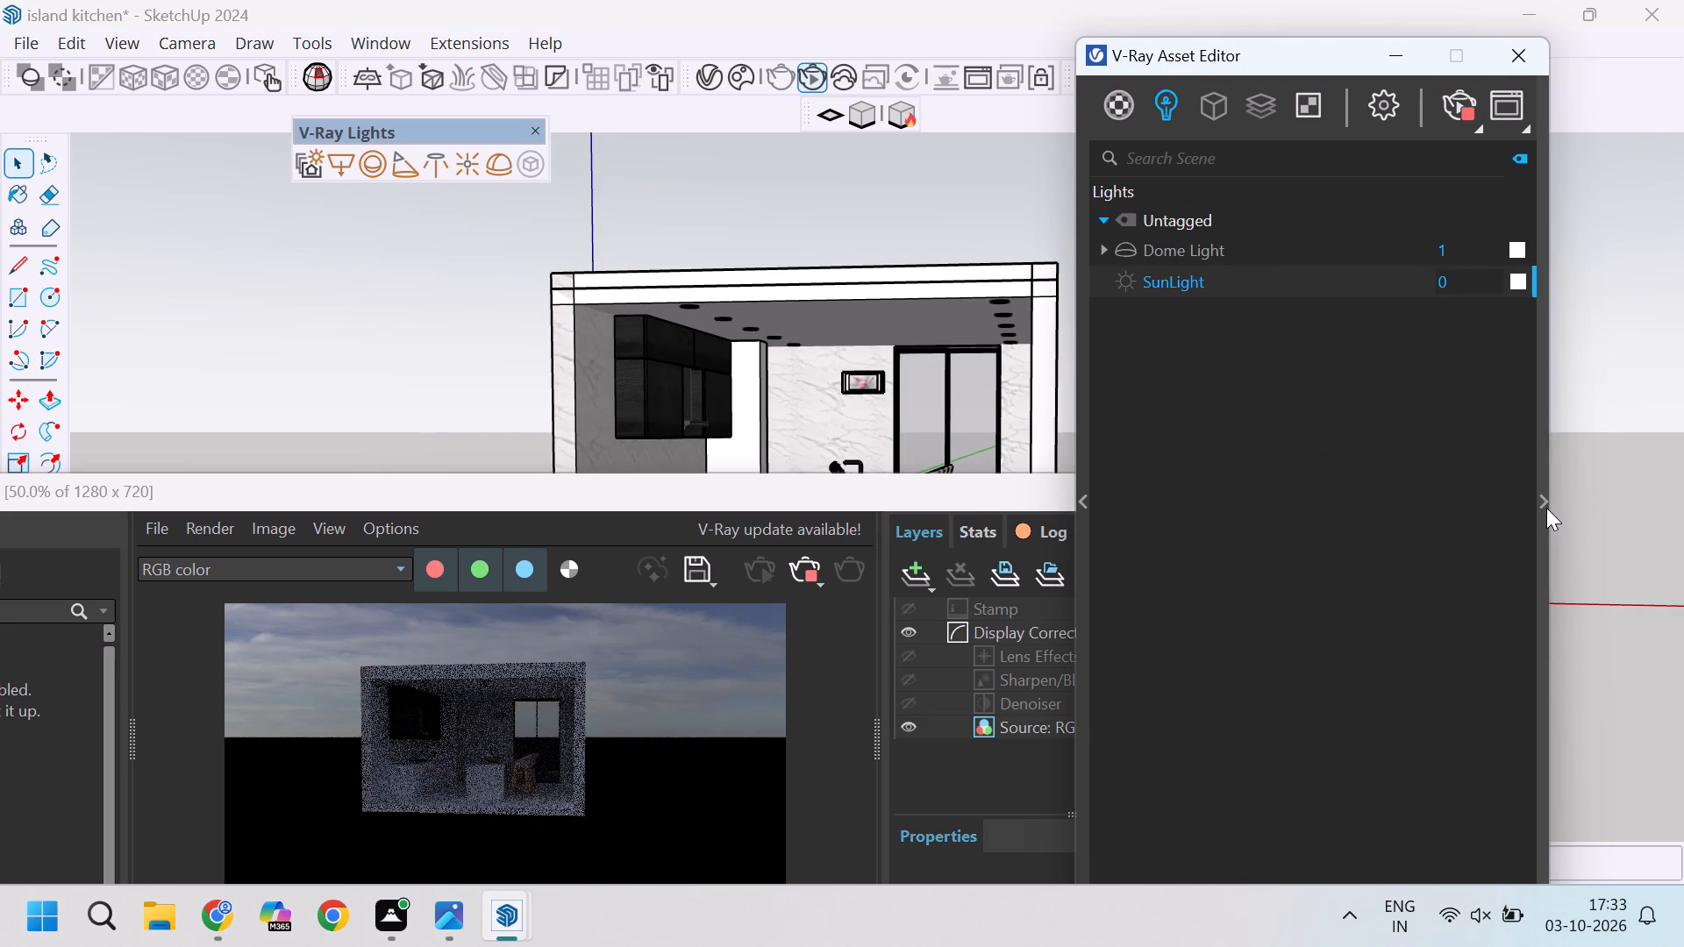
drag(1255, 53, 899, 54)
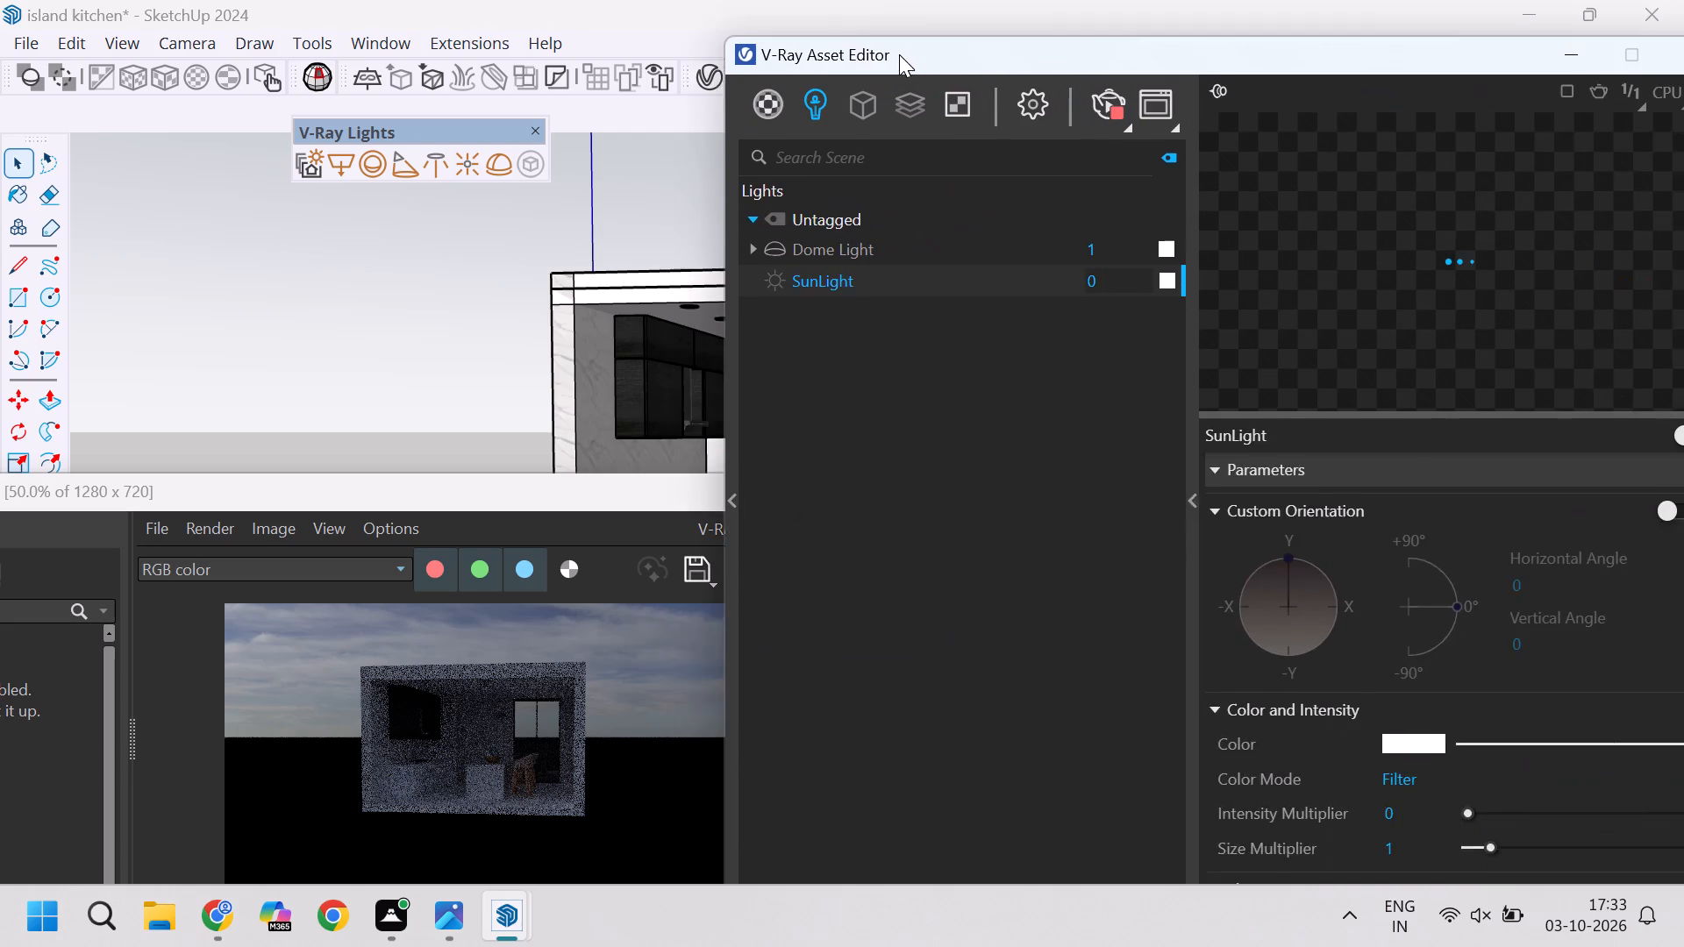
drag(899, 54, 835, 39)
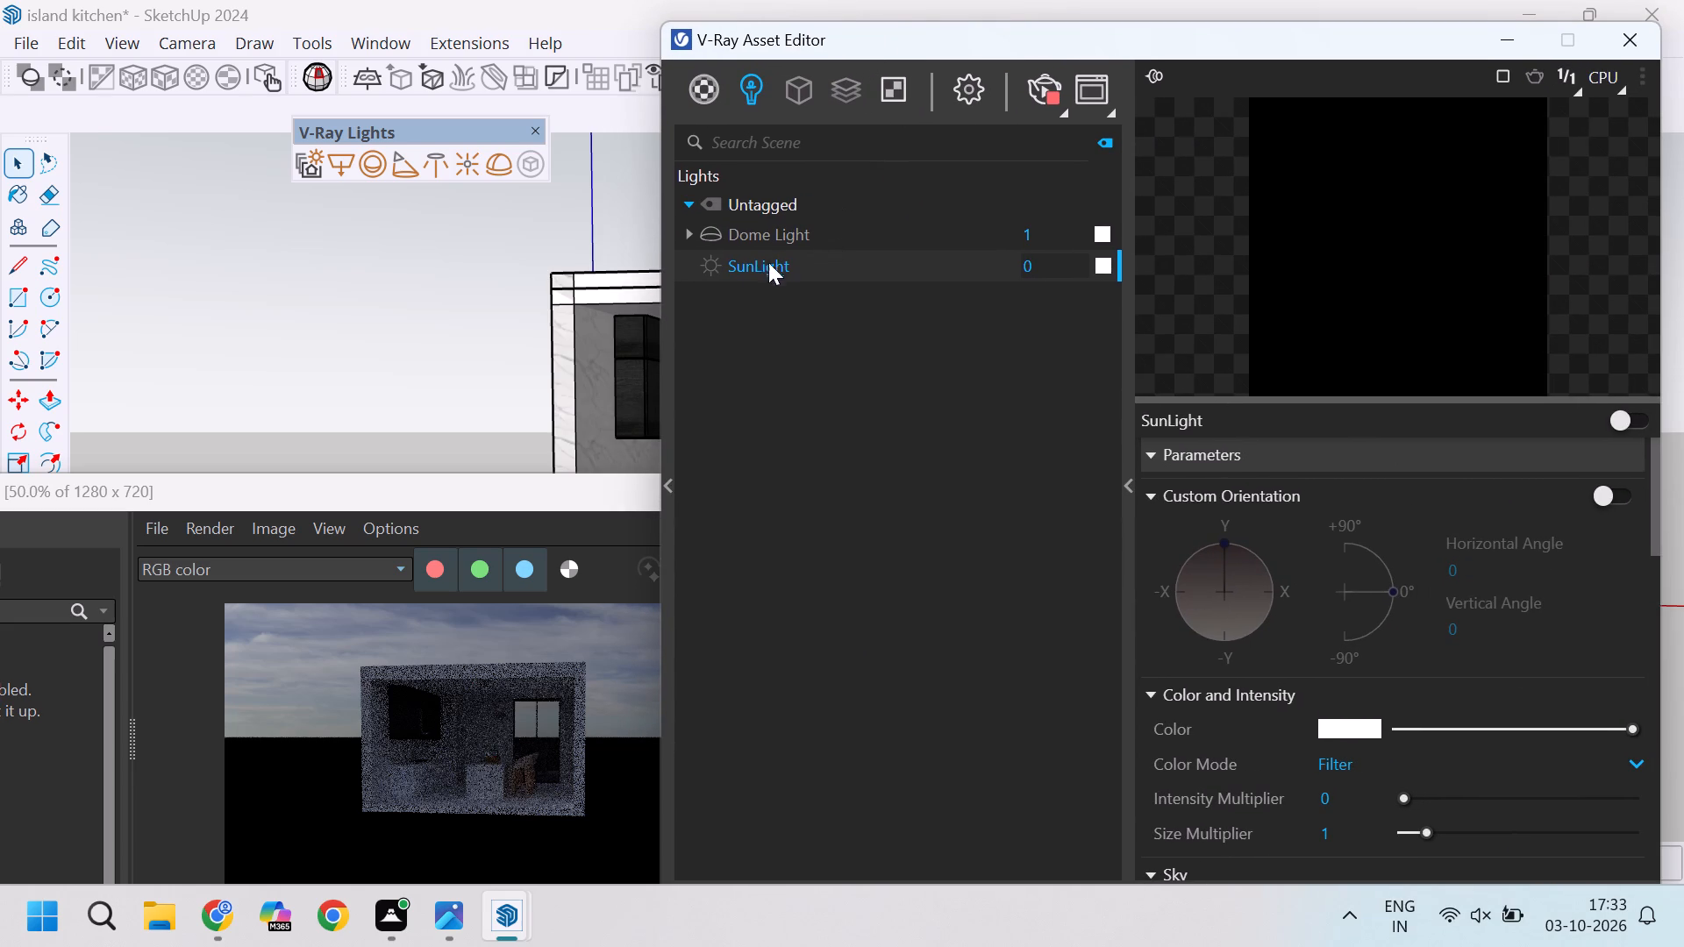
click(806, 238)
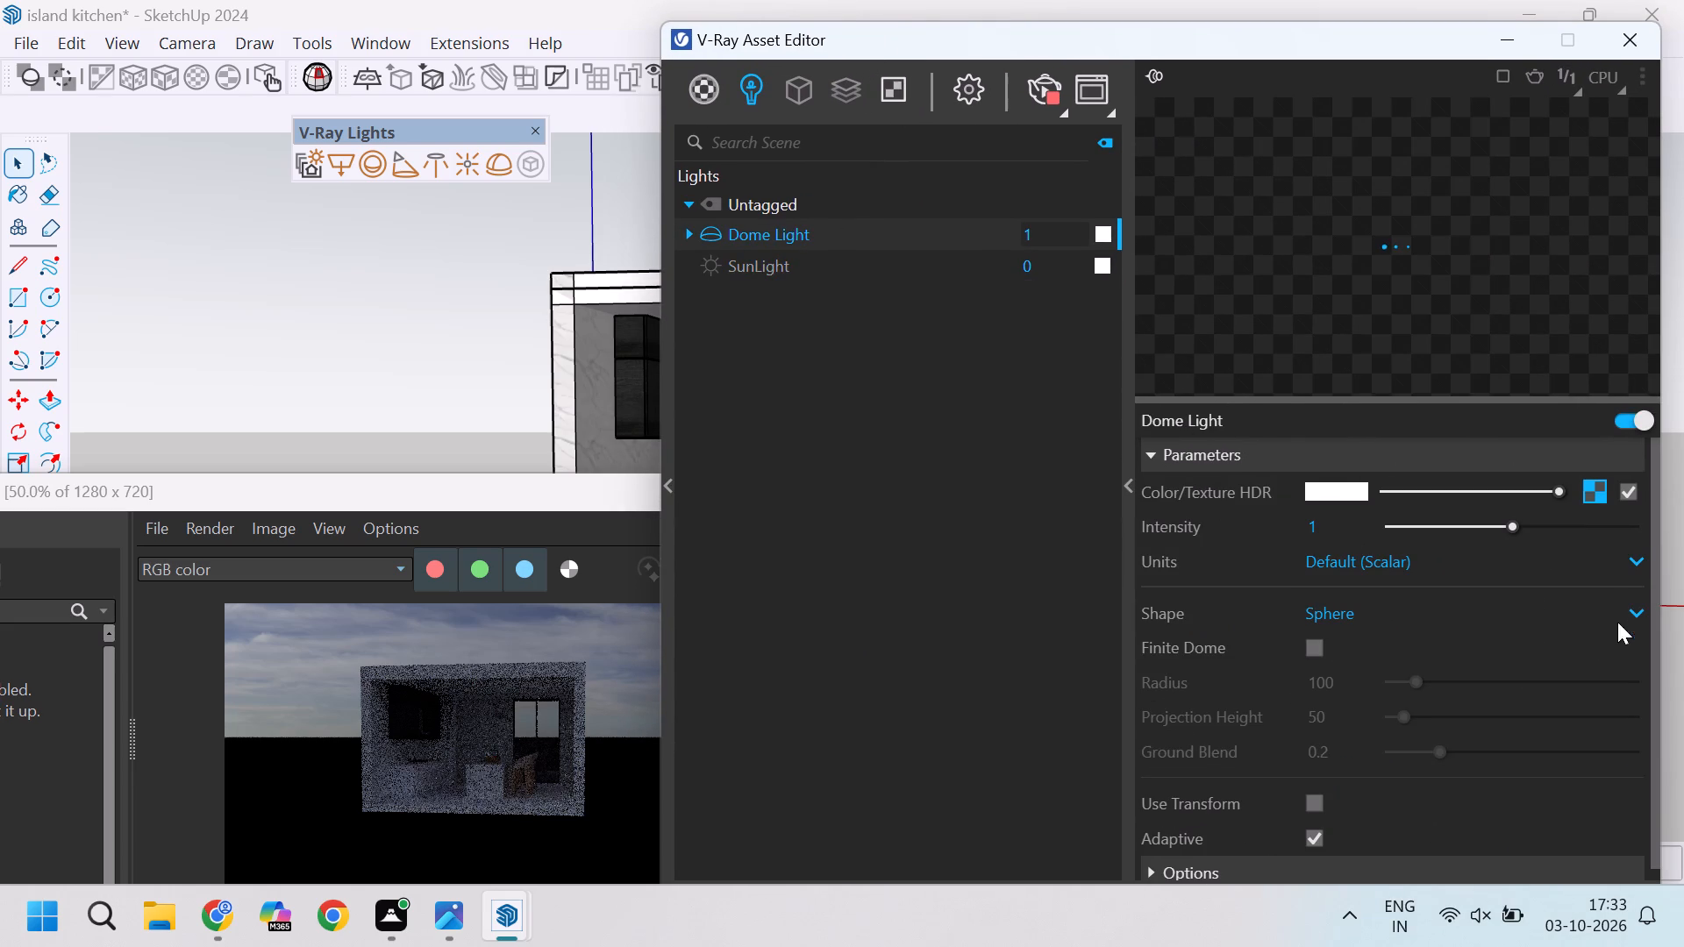
click(1595, 495)
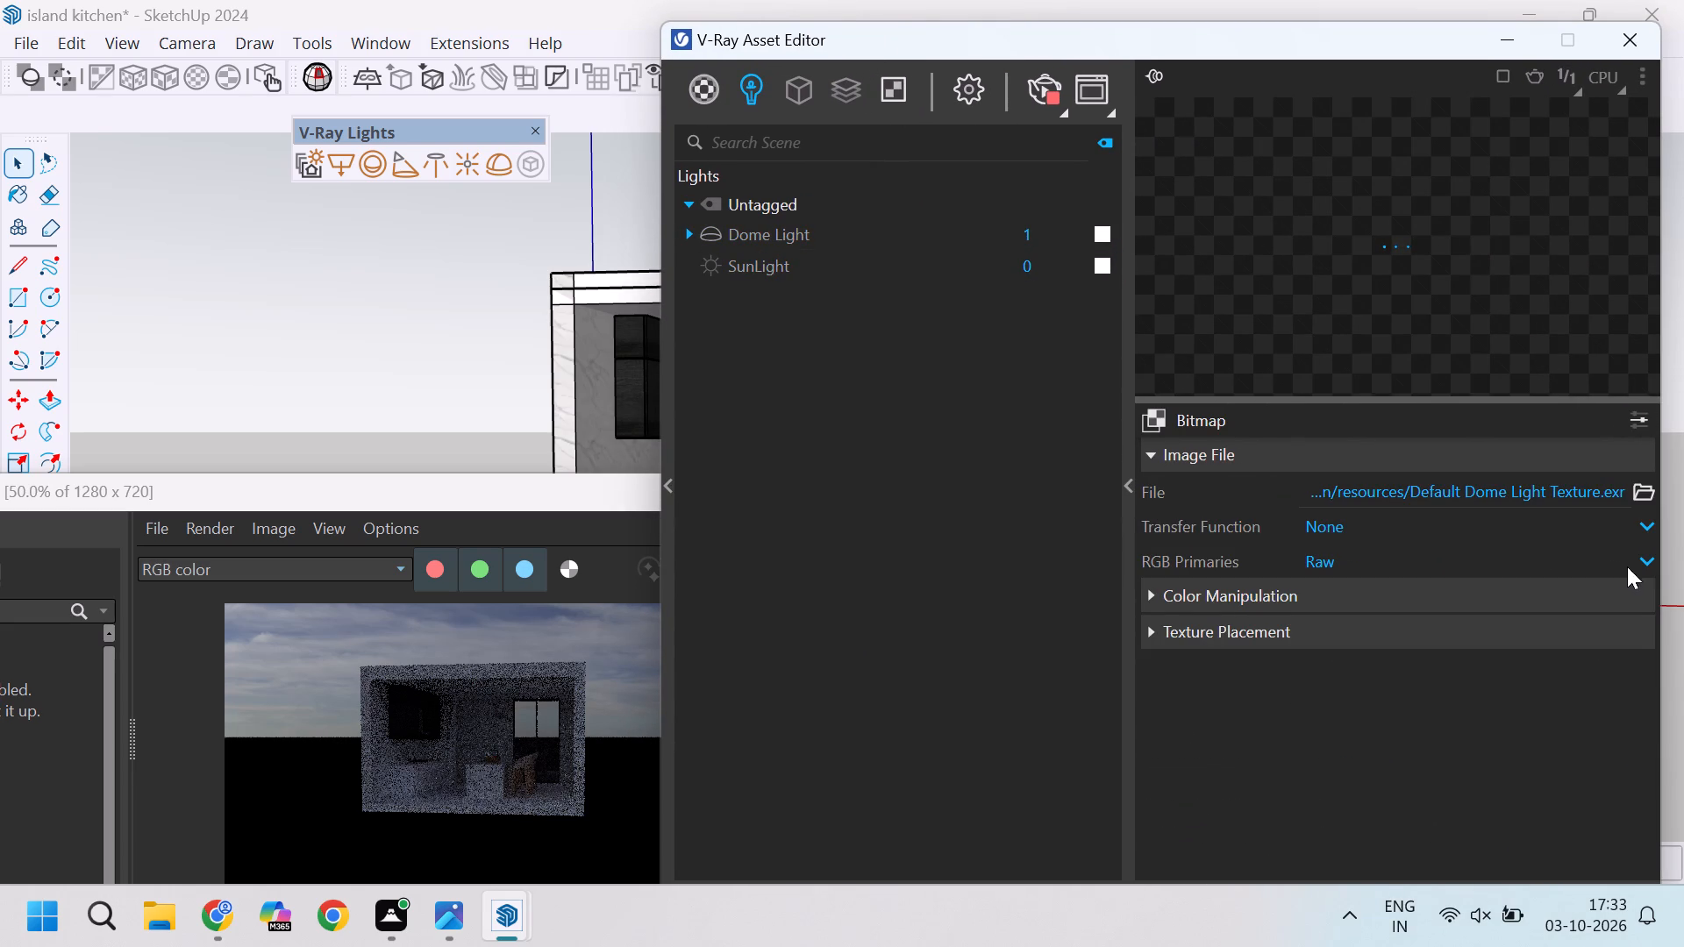
click(1639, 489)
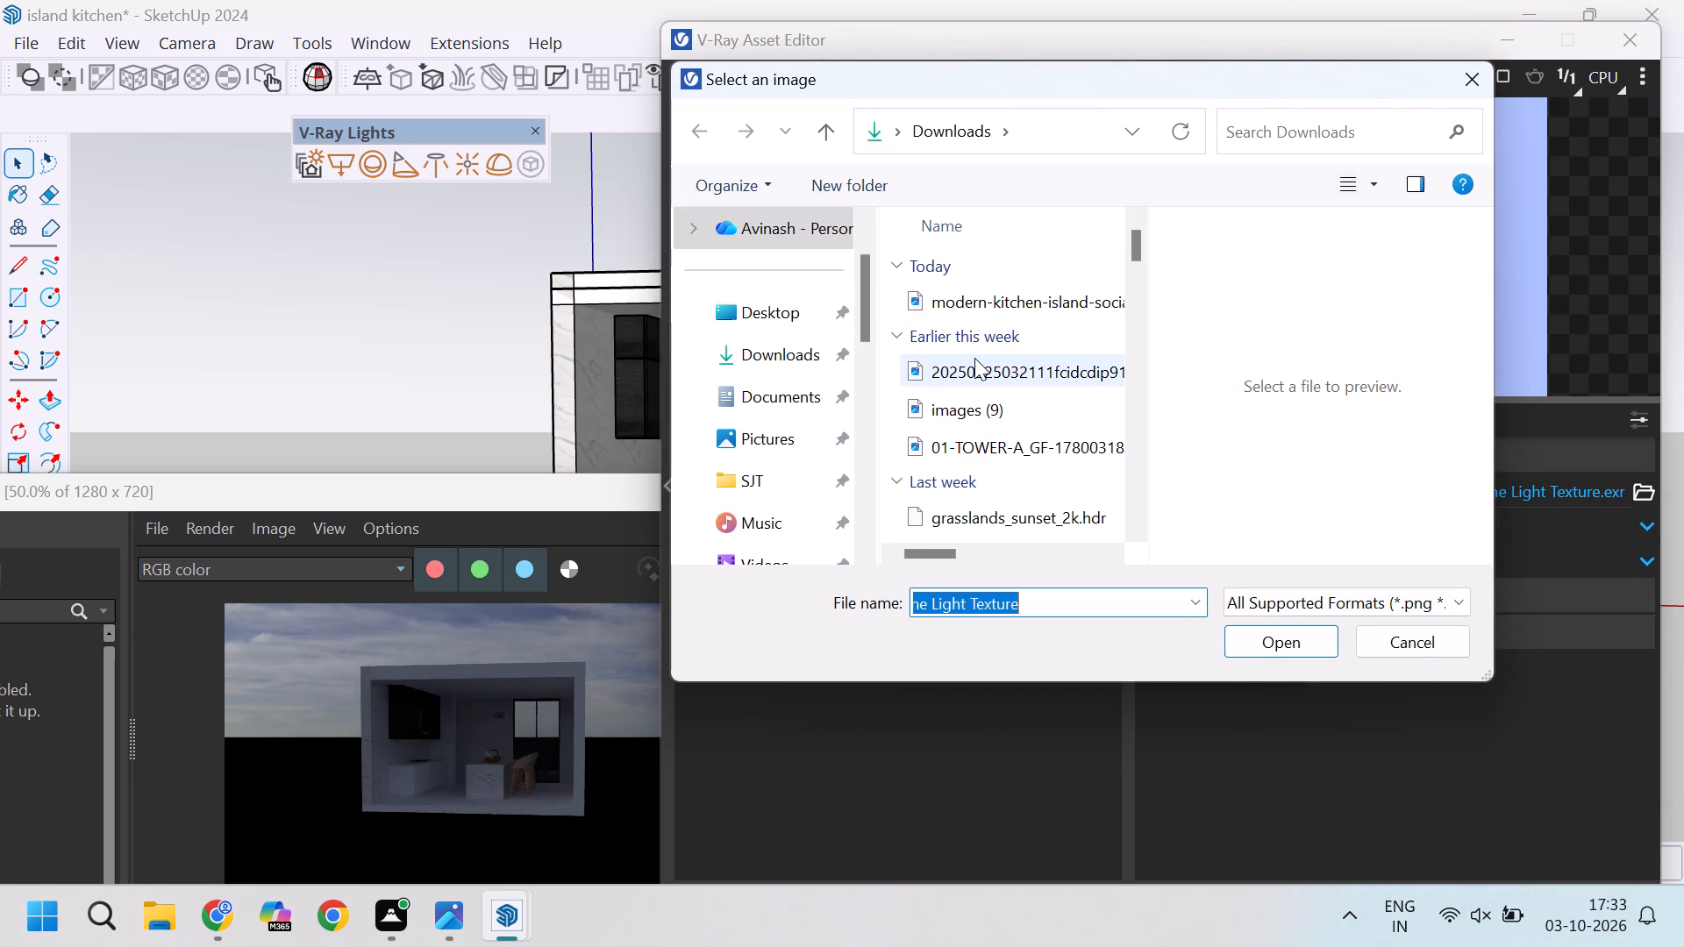
click(973, 511)
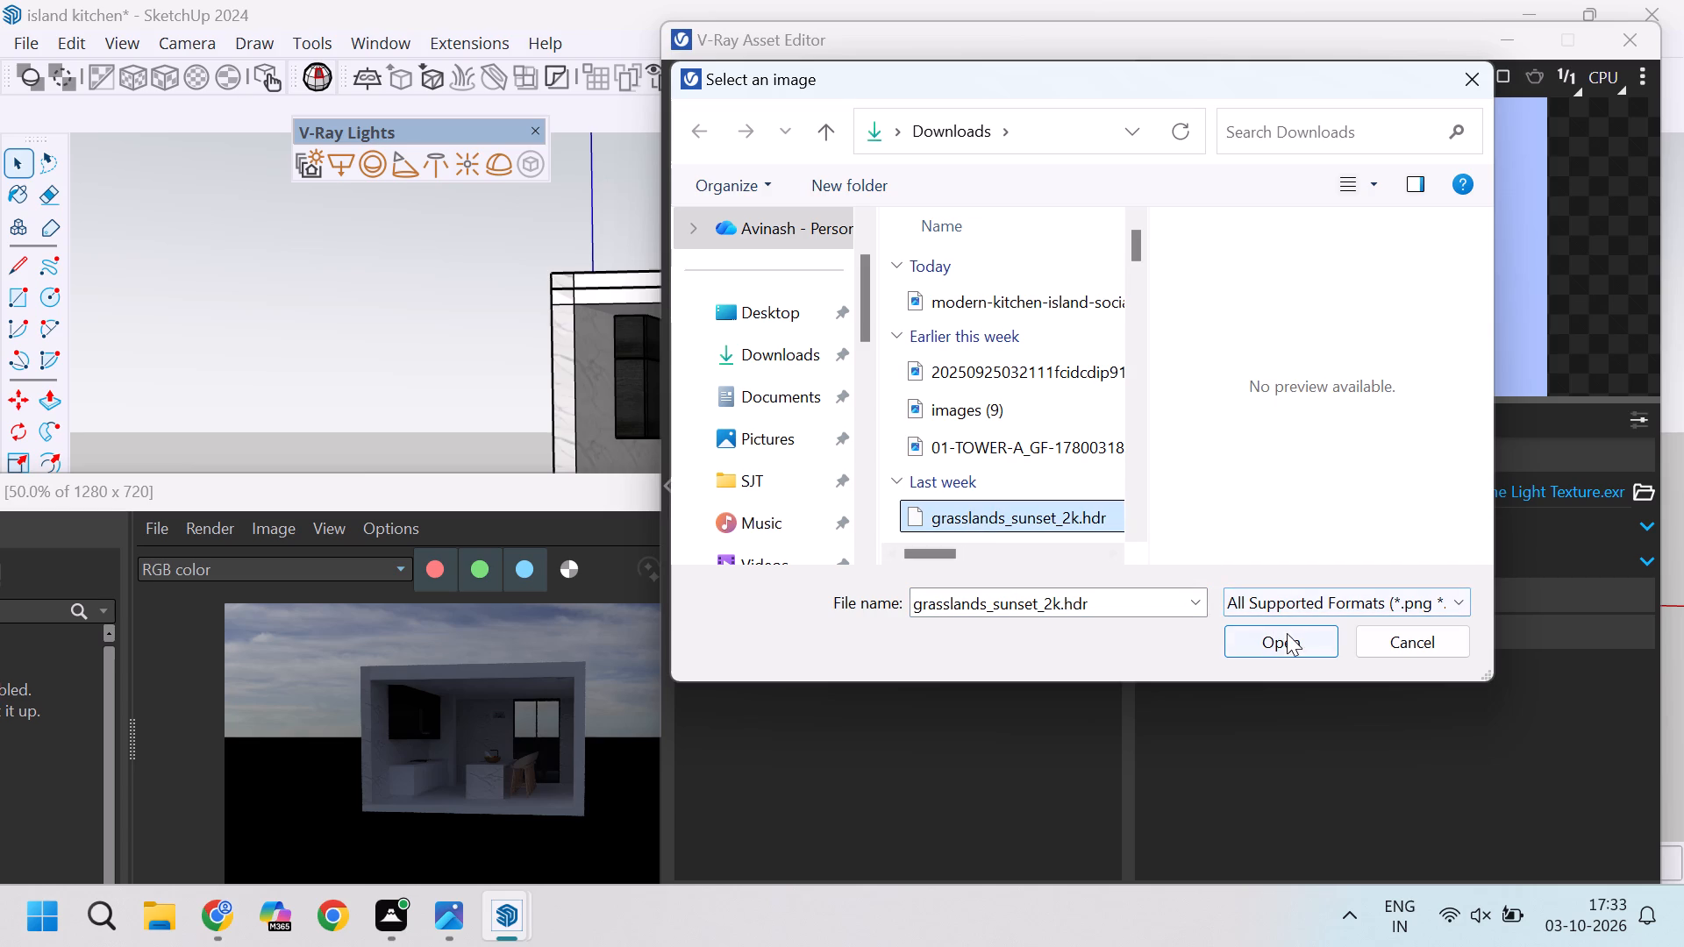
click(1288, 634)
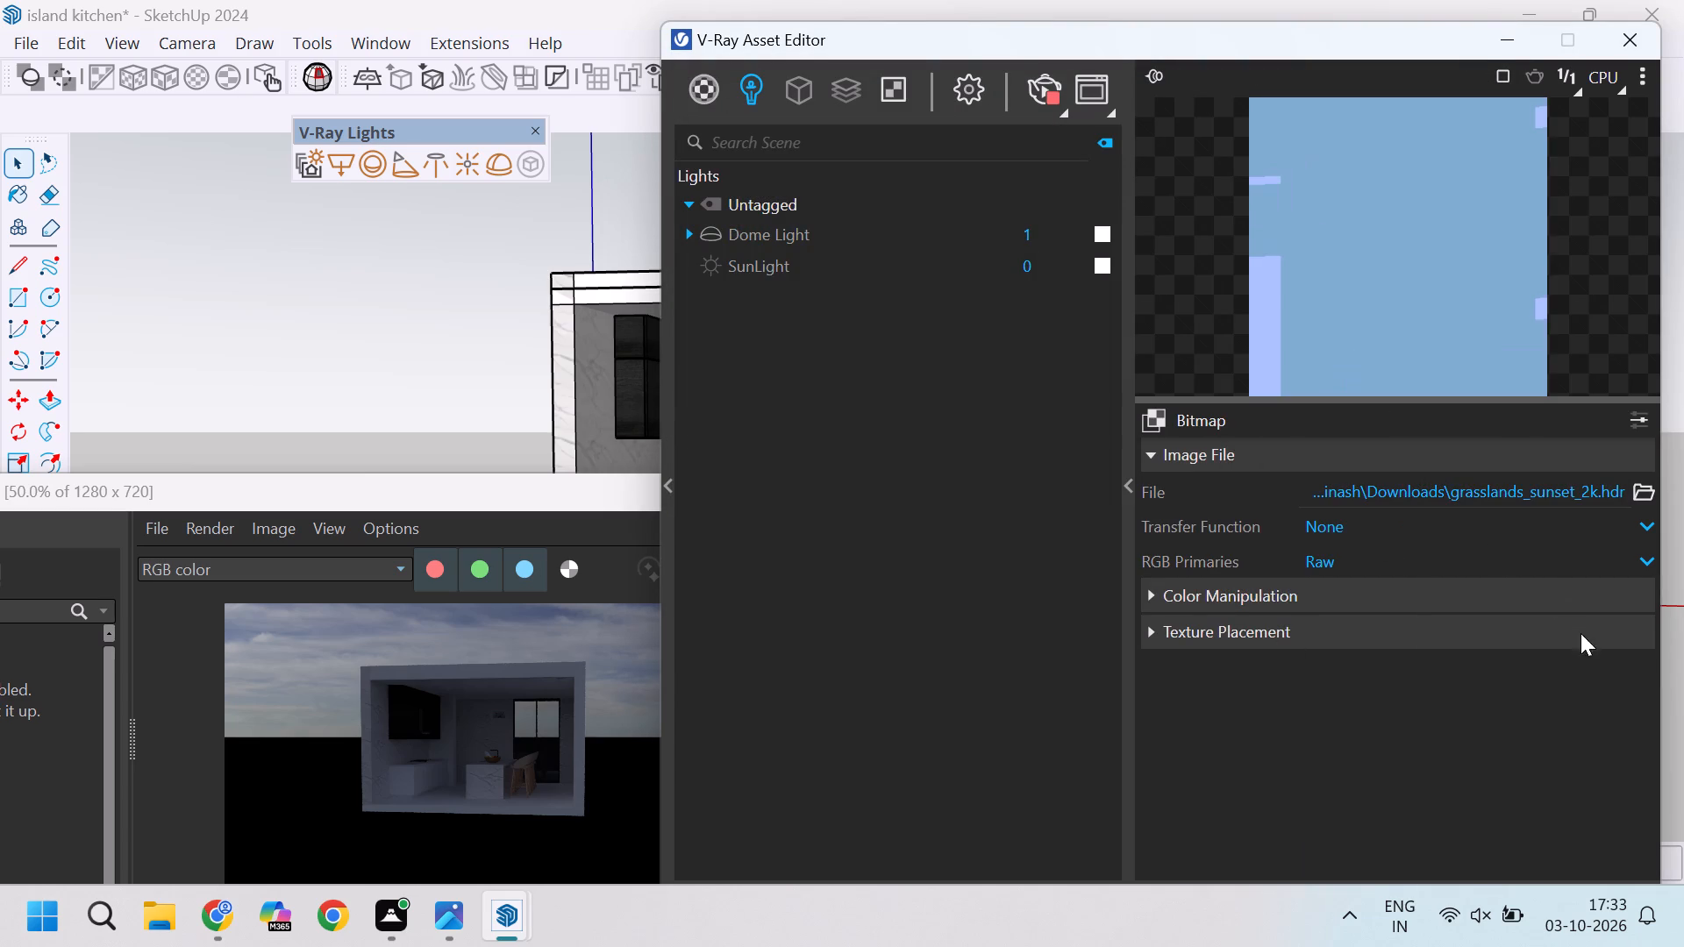
Switch the HDR bitmap's preview to Environment, trying the 3D preview as well for comparison.
click(1641, 77)
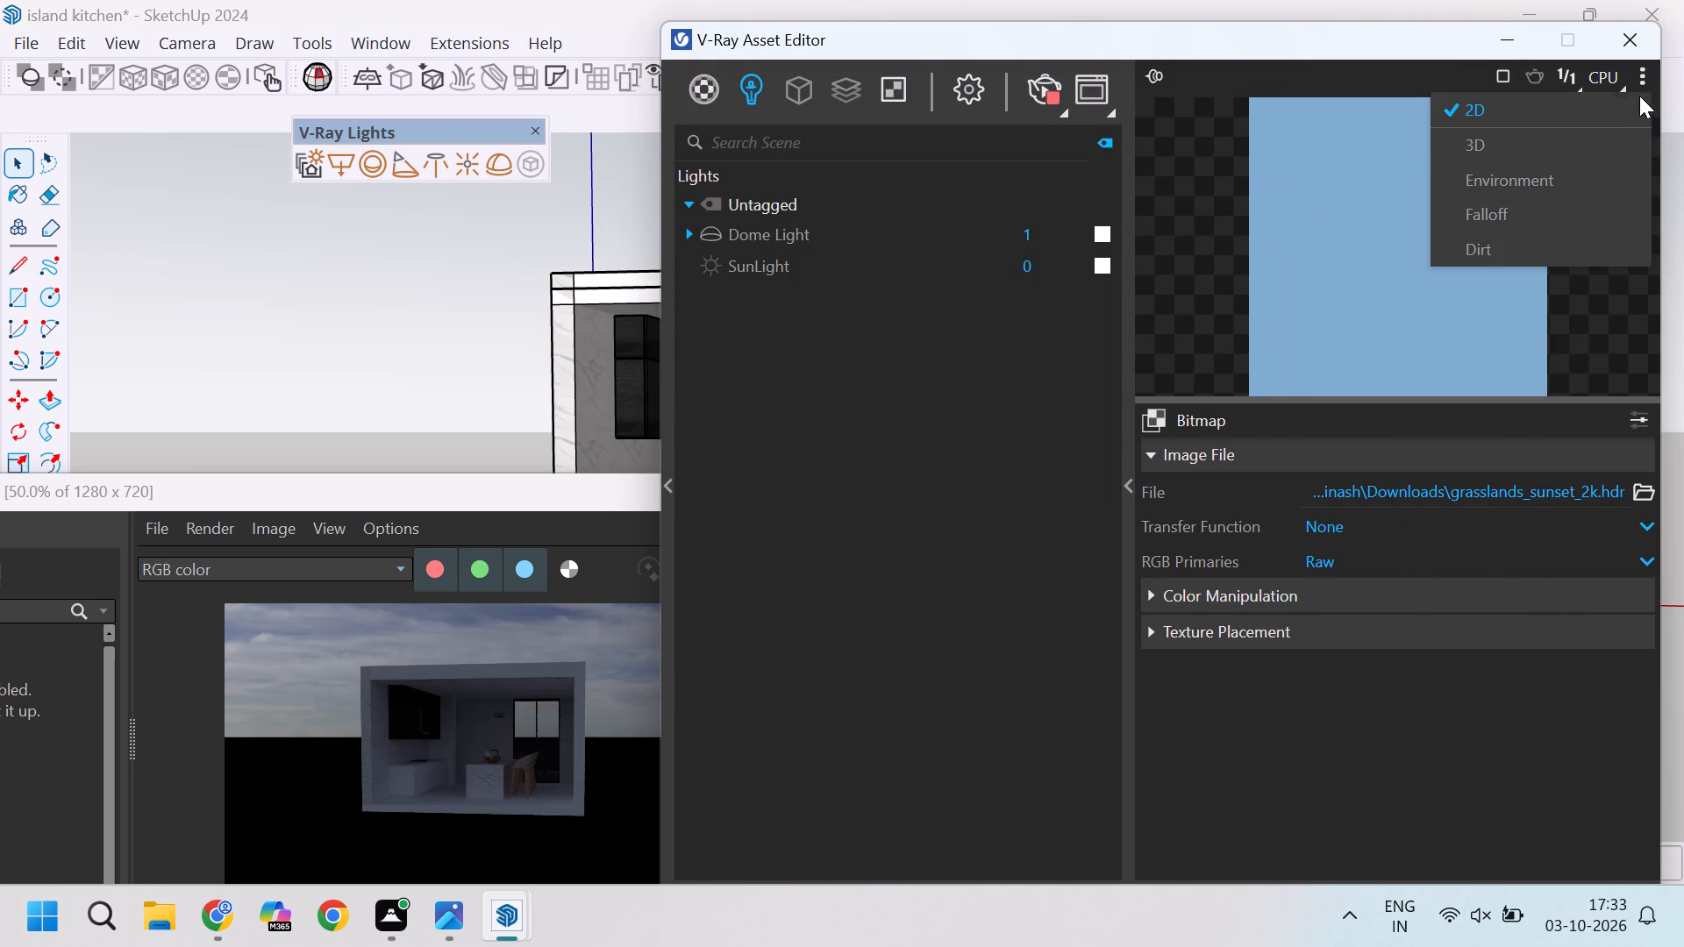
click(1514, 186)
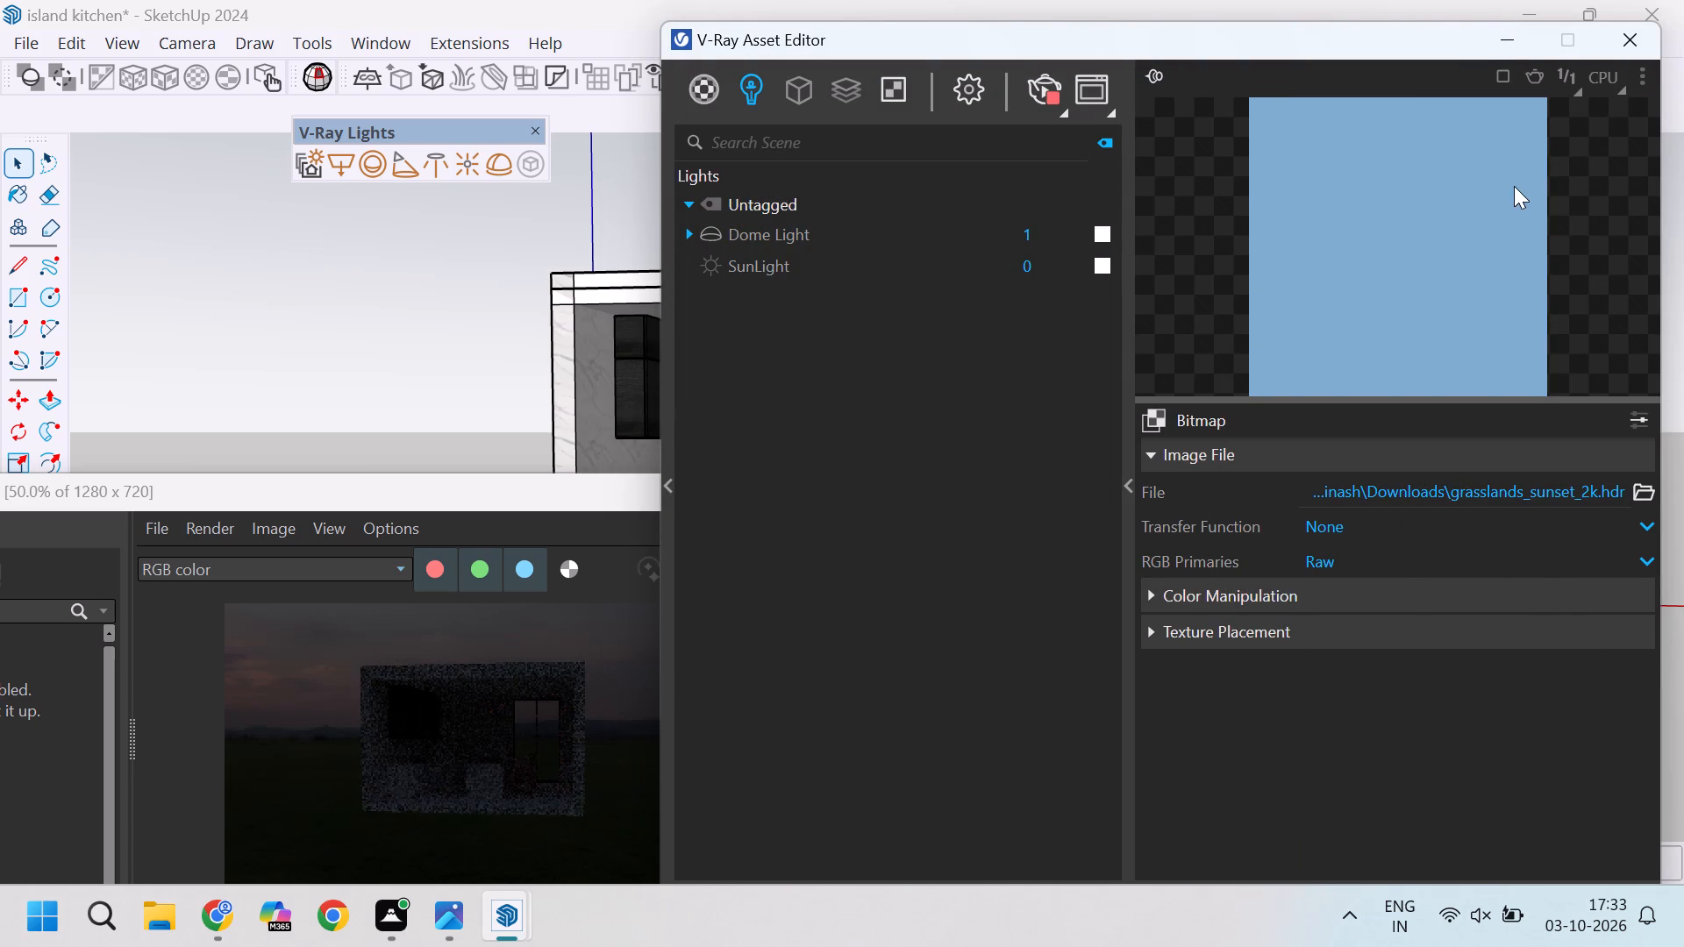
click(1638, 74)
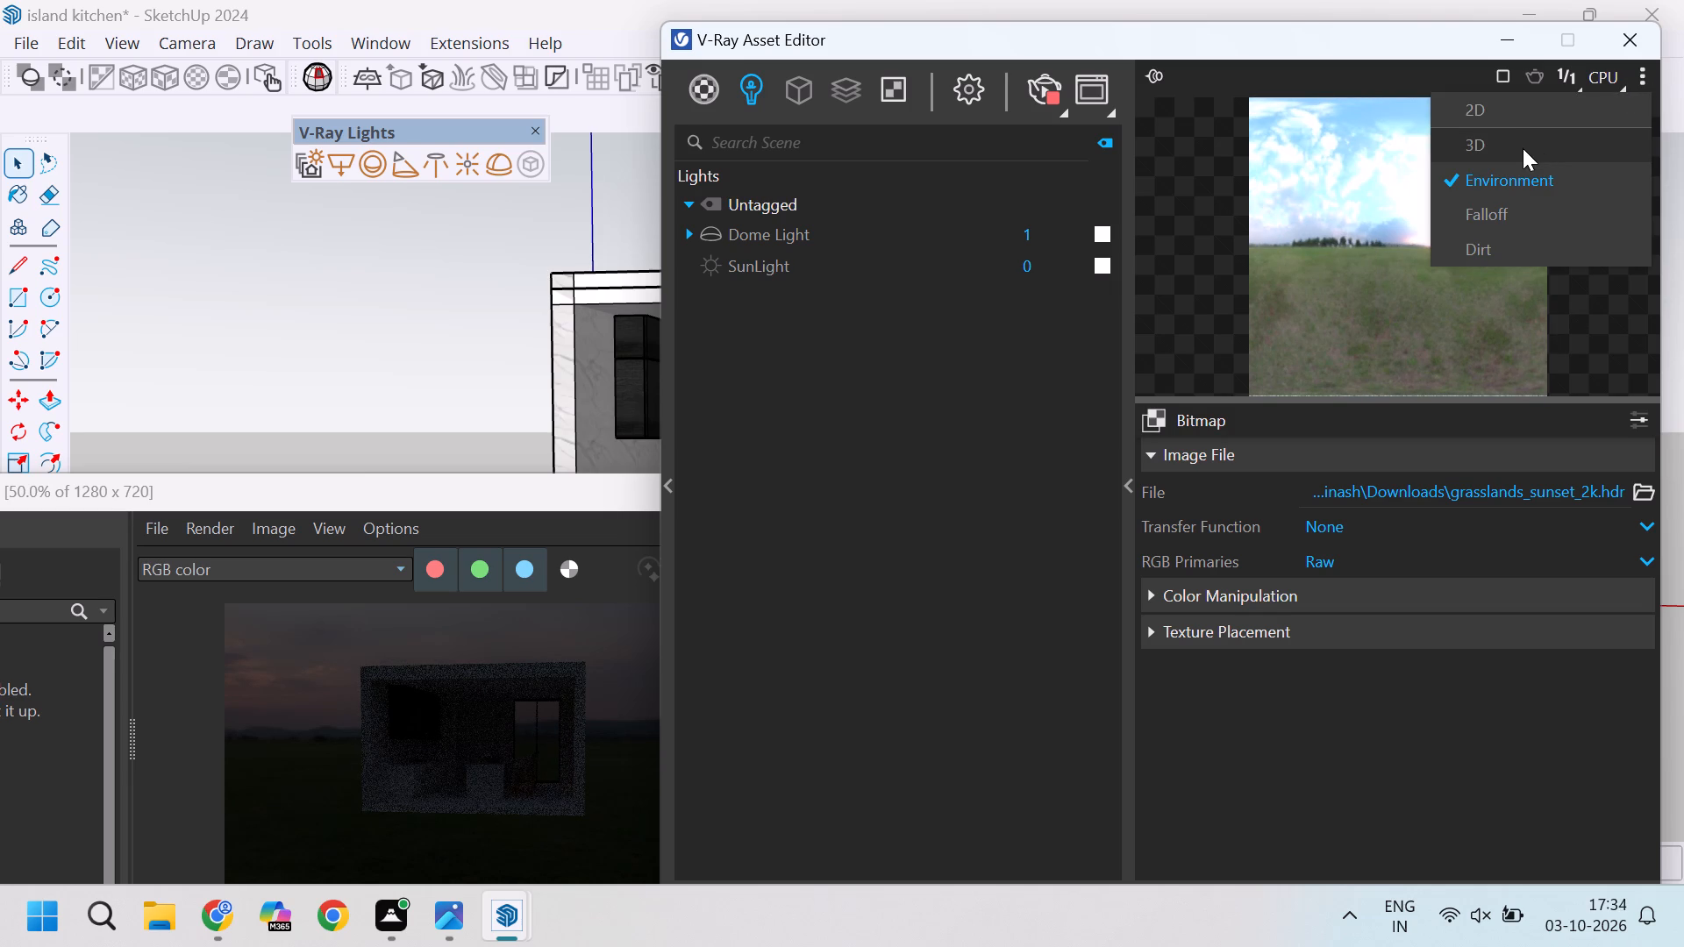
click(1523, 148)
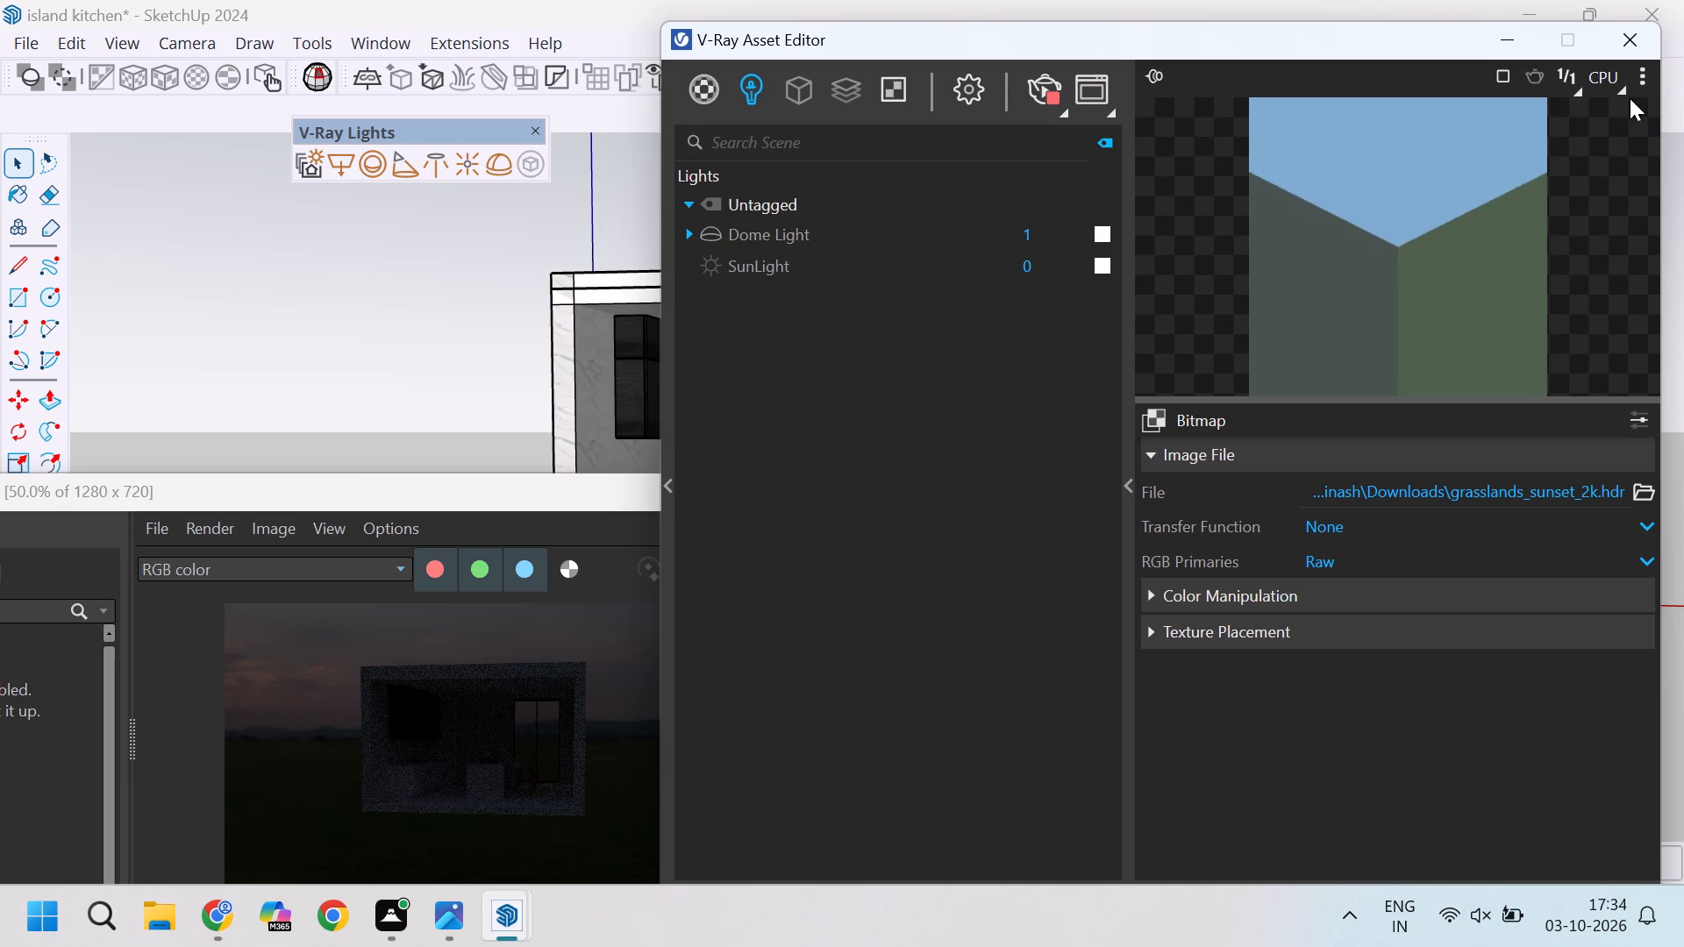
click(1642, 75)
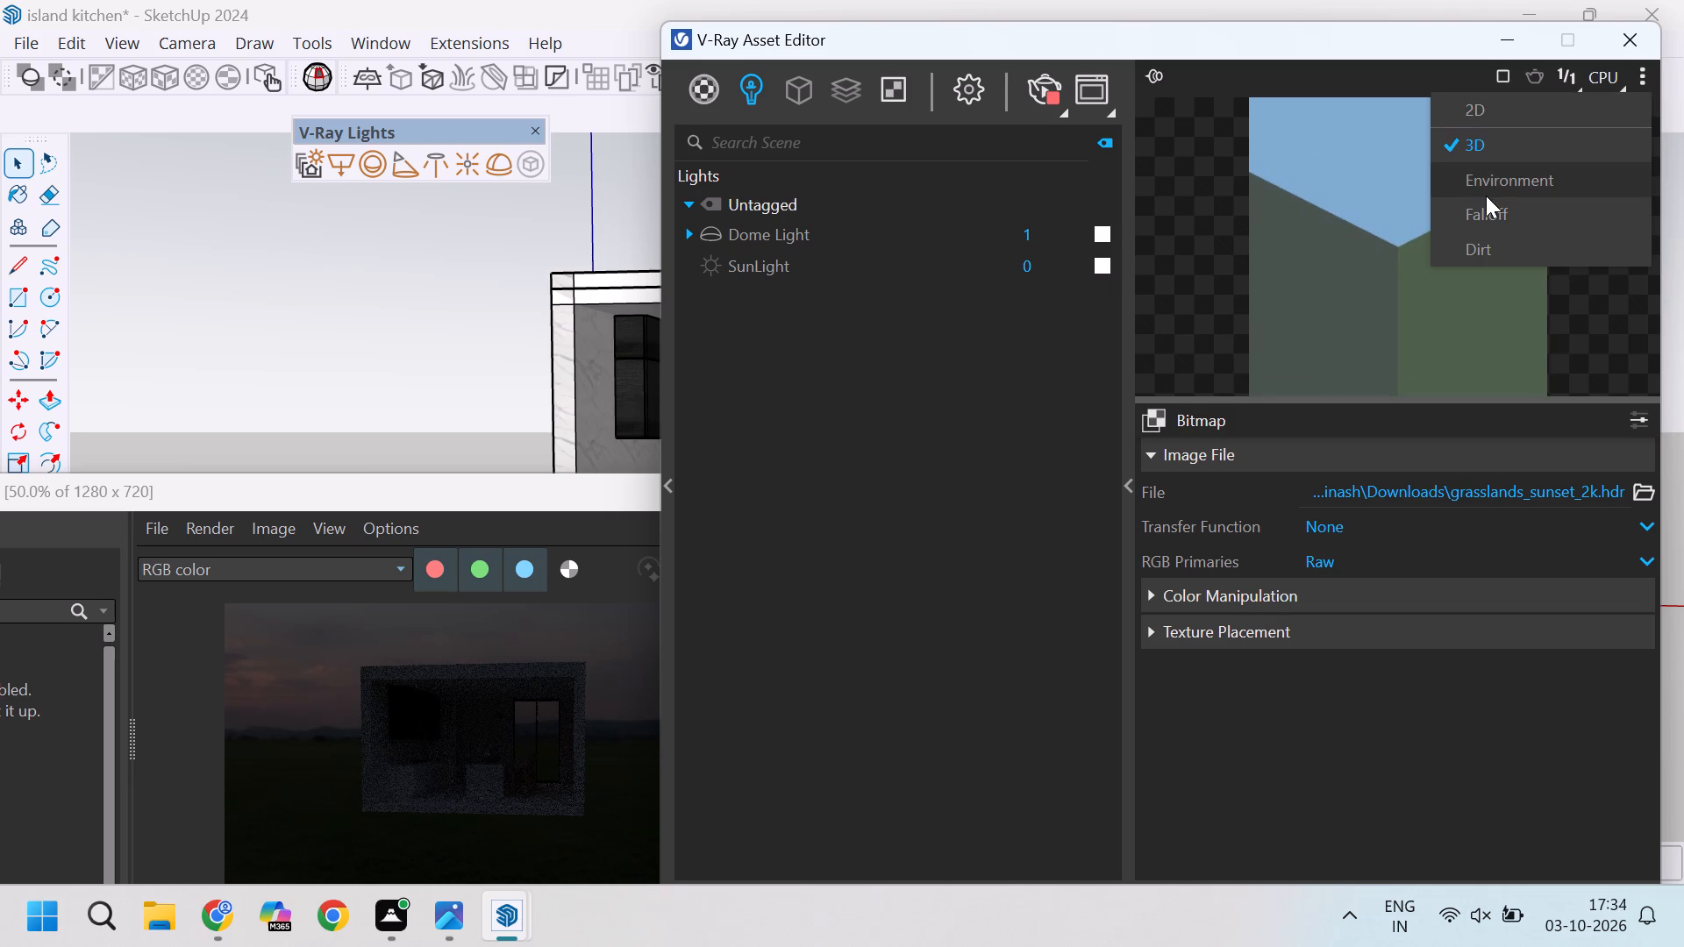
click(1486, 196)
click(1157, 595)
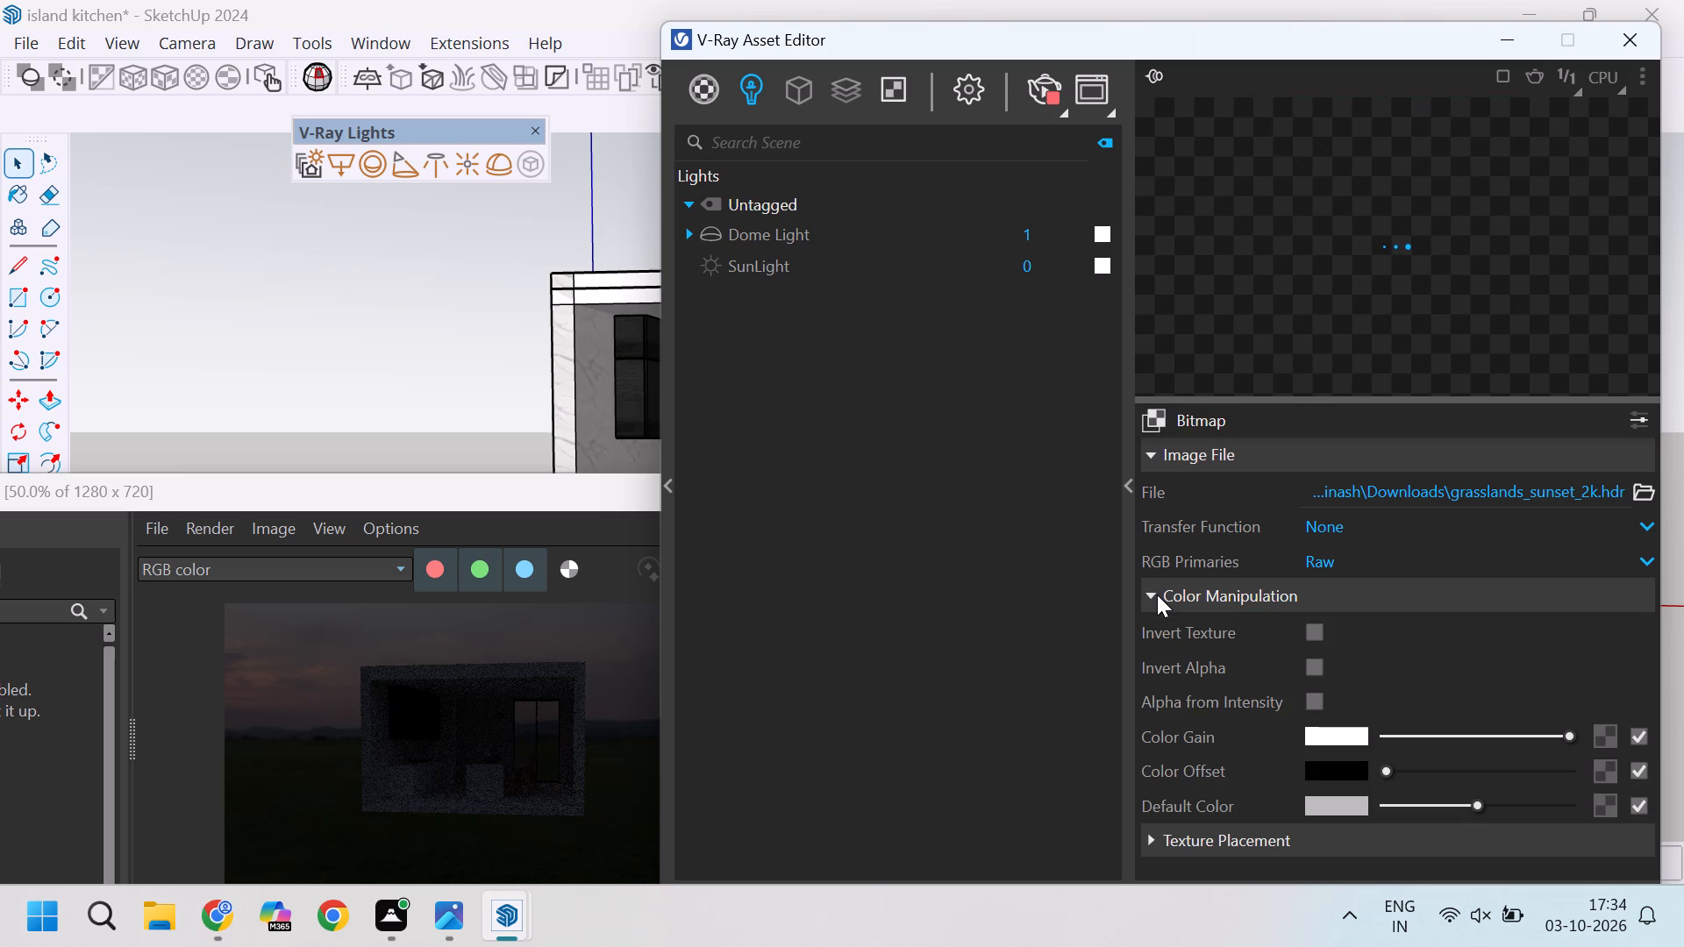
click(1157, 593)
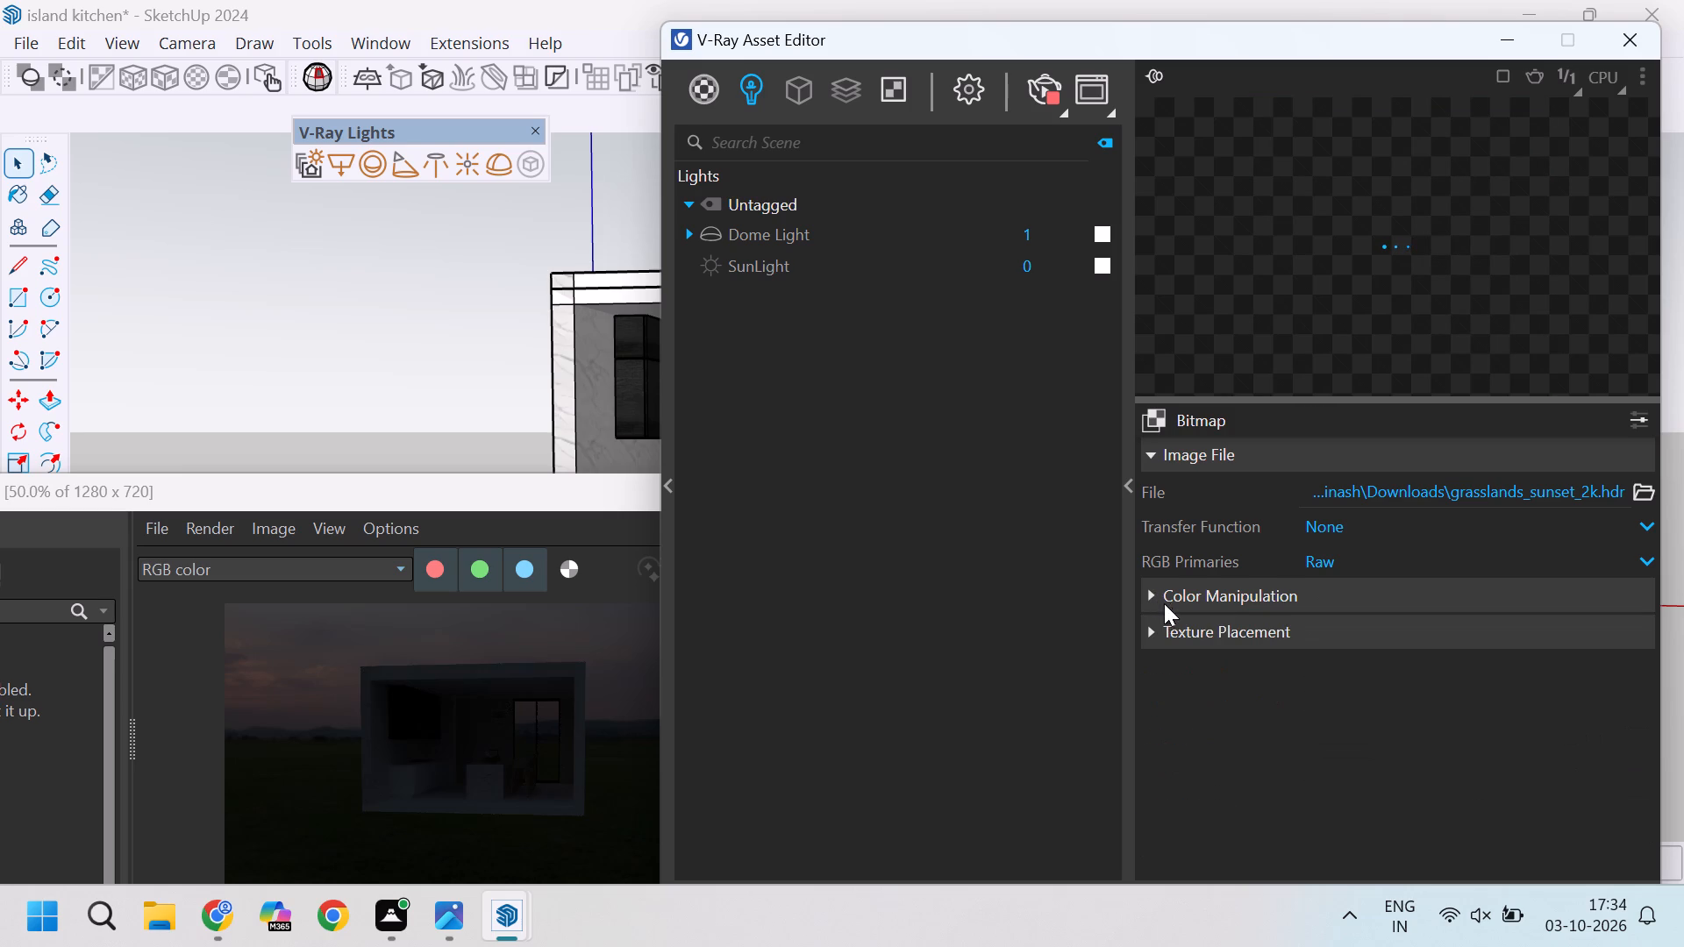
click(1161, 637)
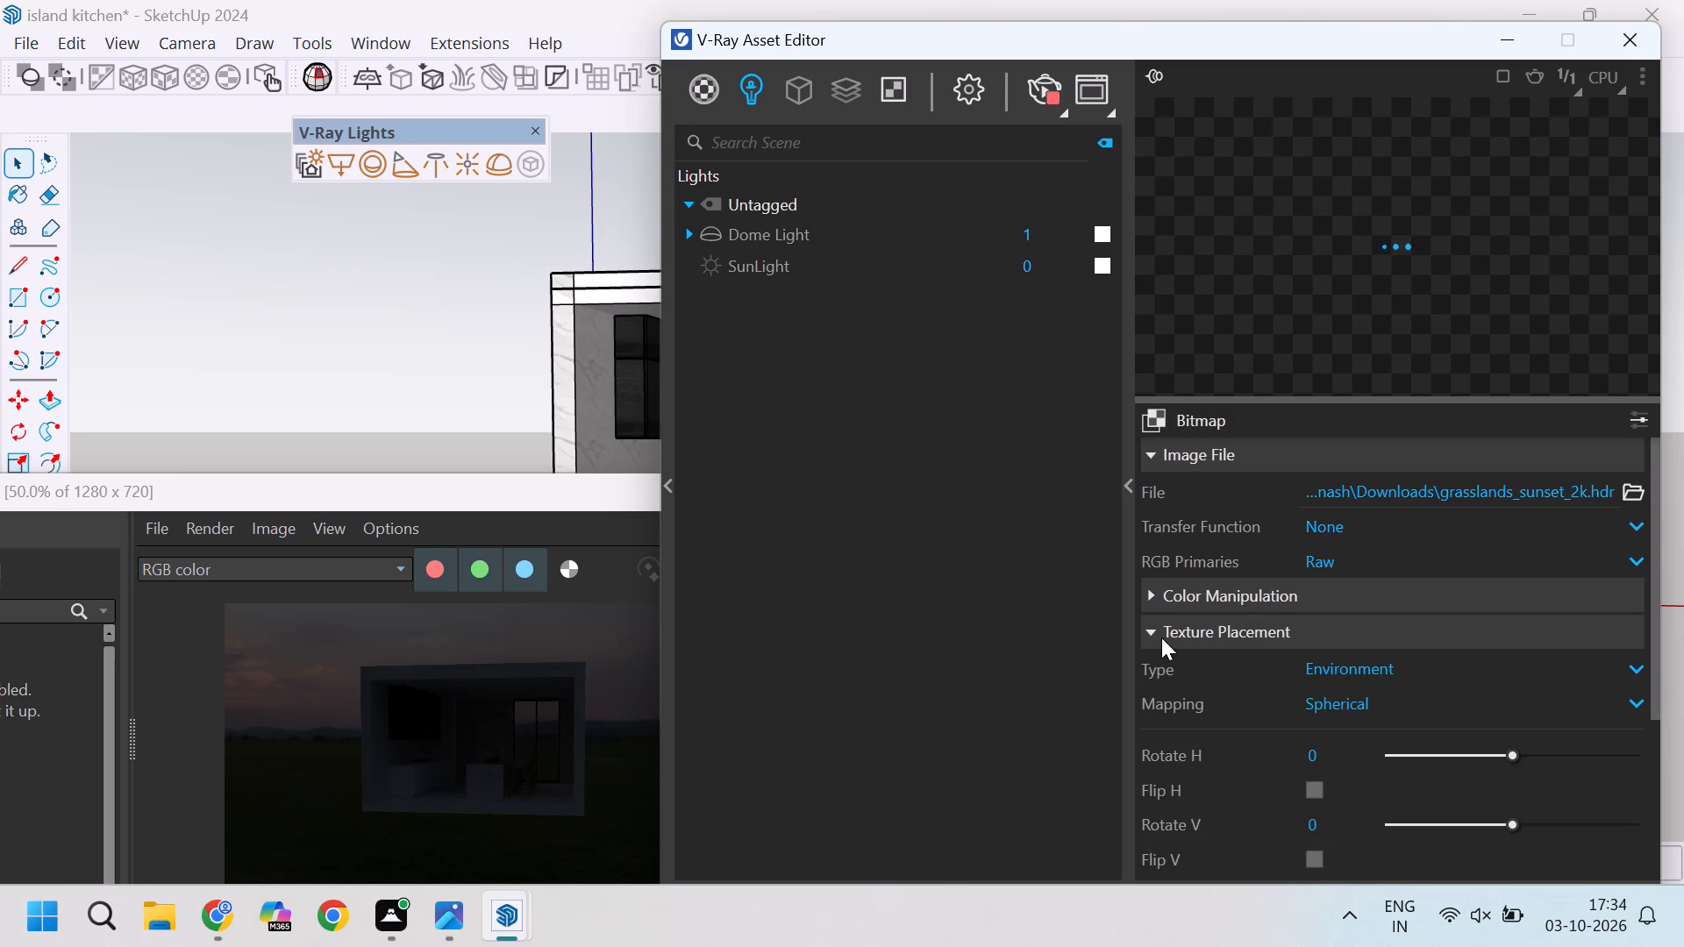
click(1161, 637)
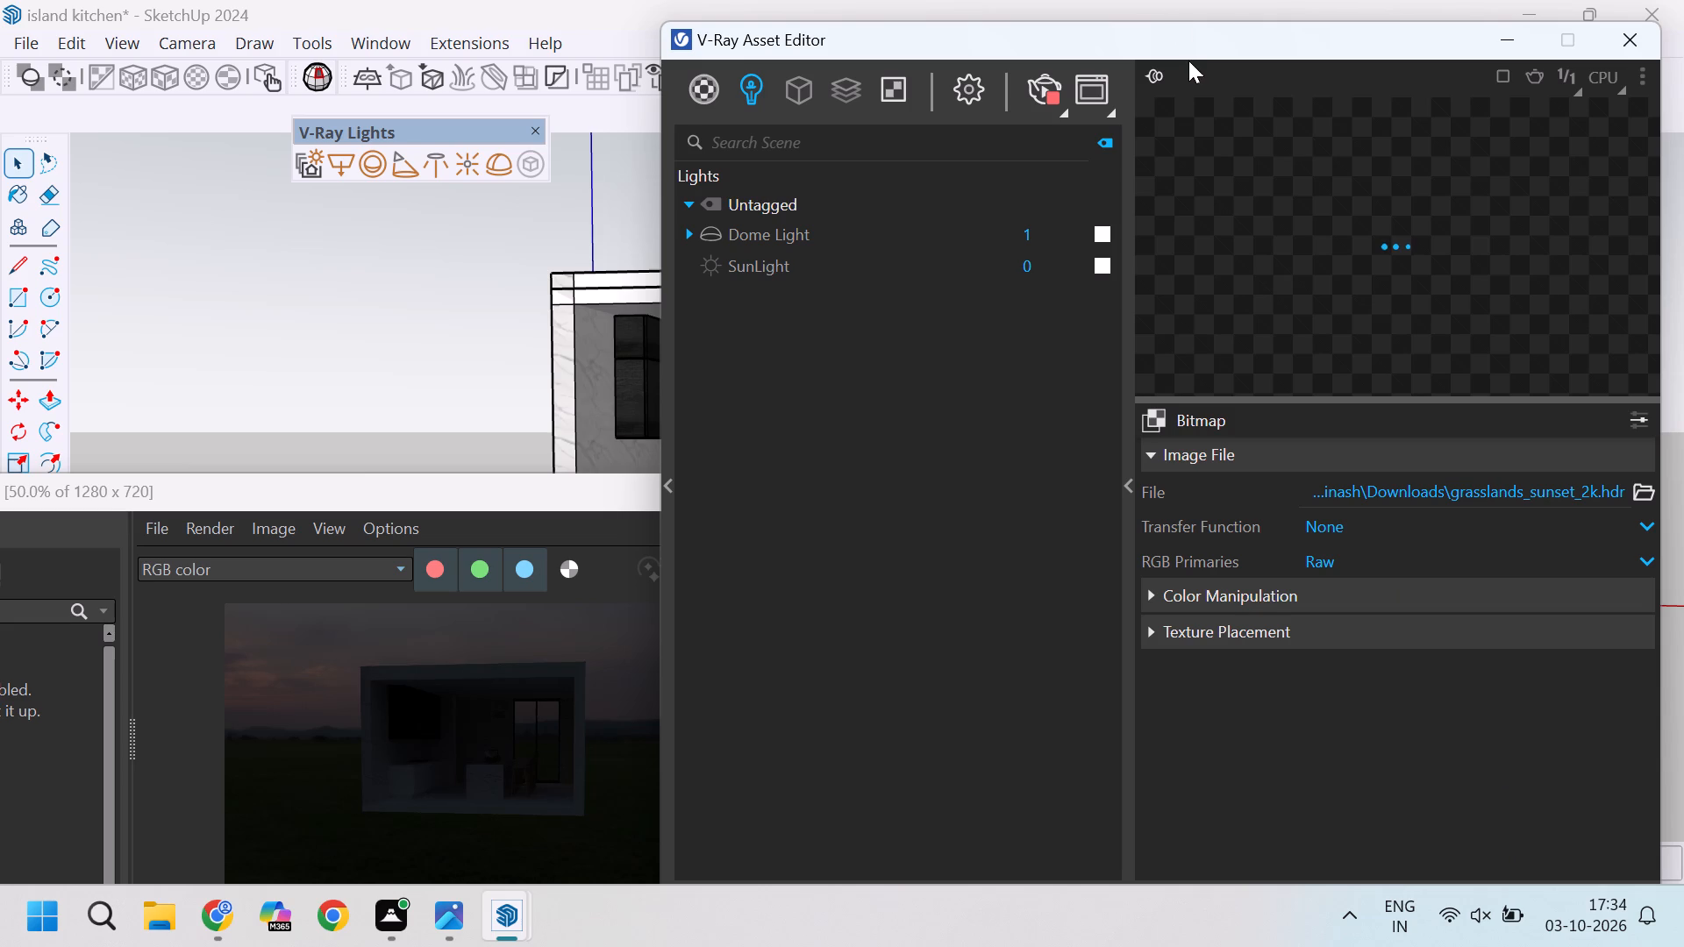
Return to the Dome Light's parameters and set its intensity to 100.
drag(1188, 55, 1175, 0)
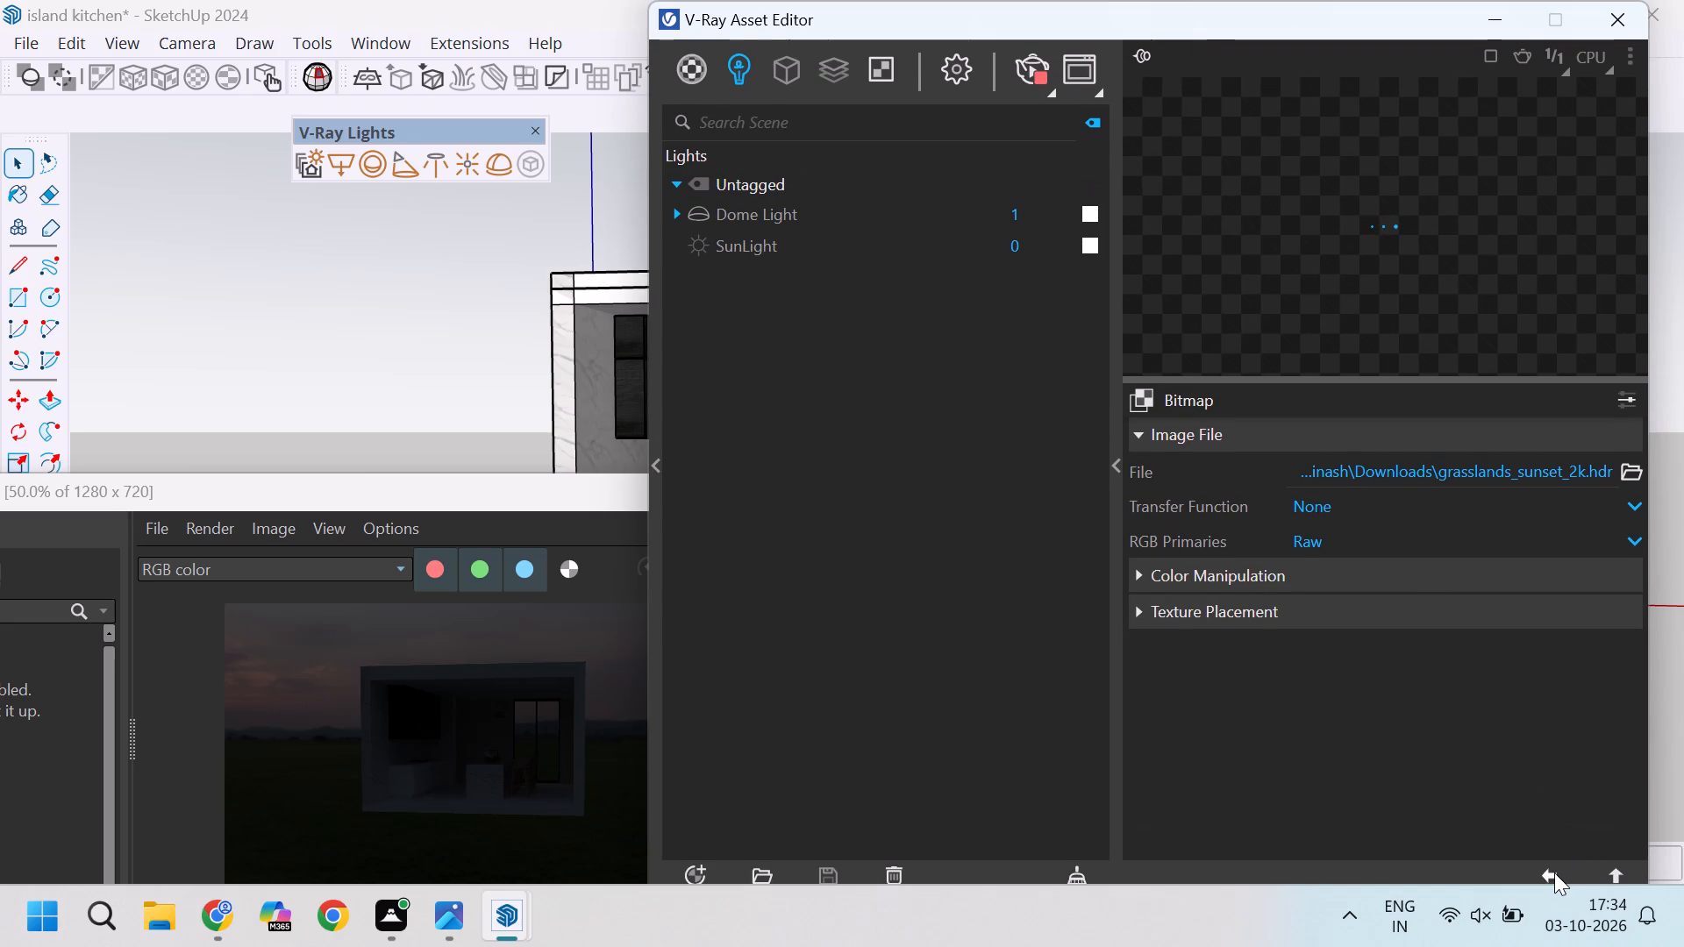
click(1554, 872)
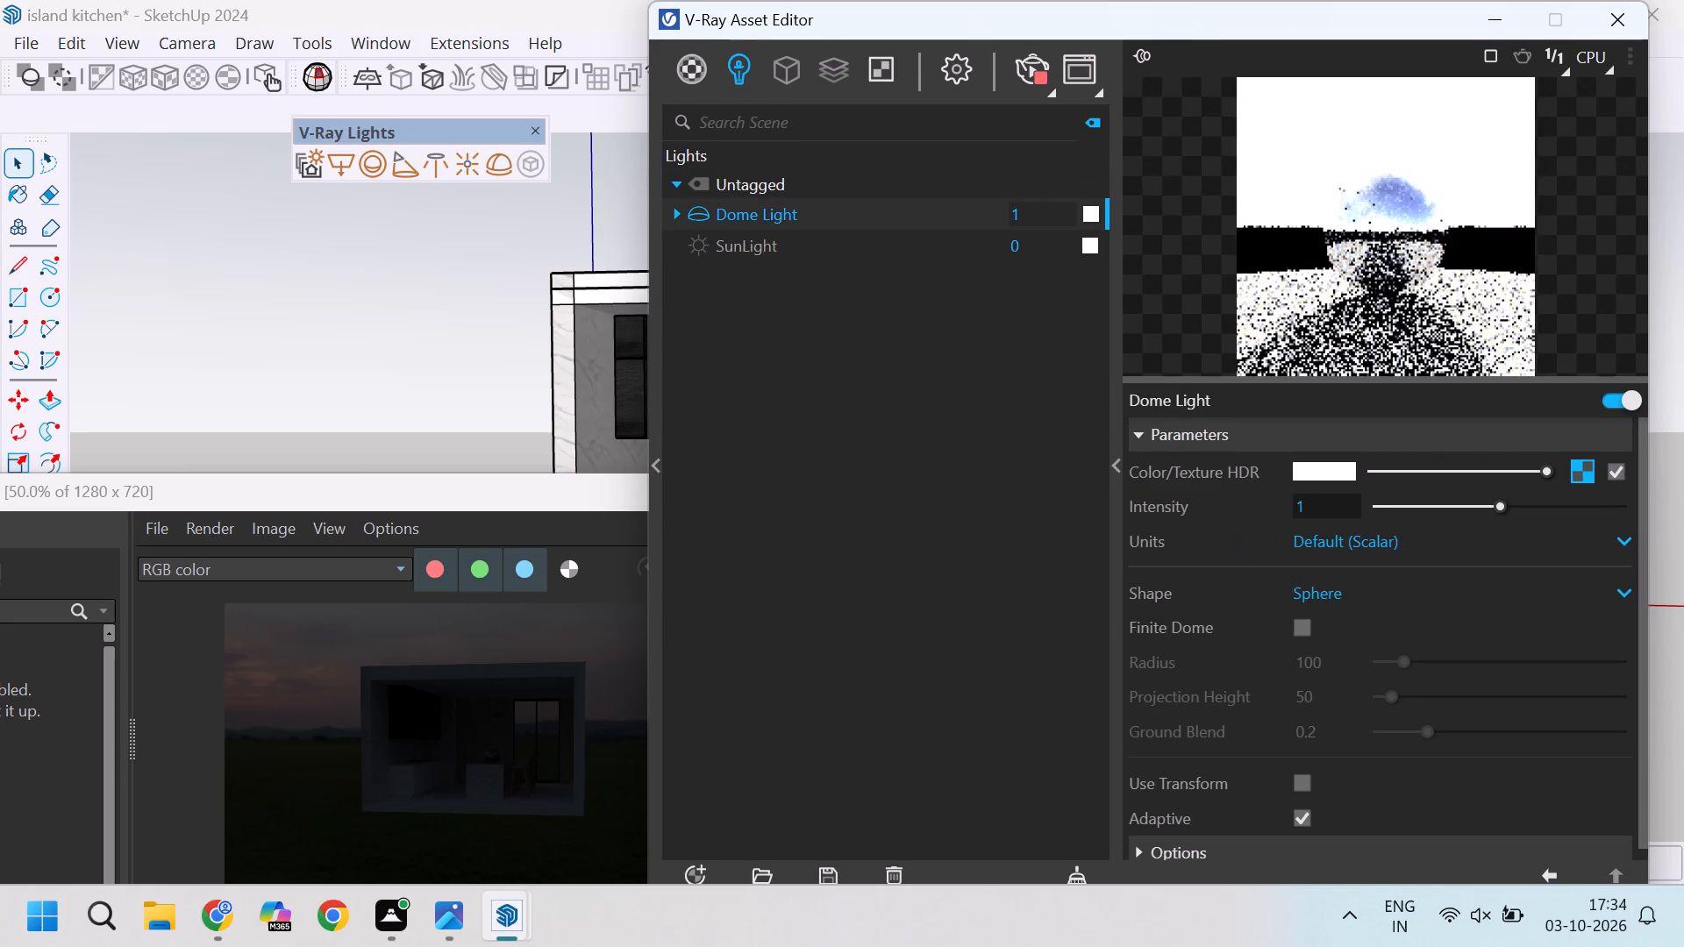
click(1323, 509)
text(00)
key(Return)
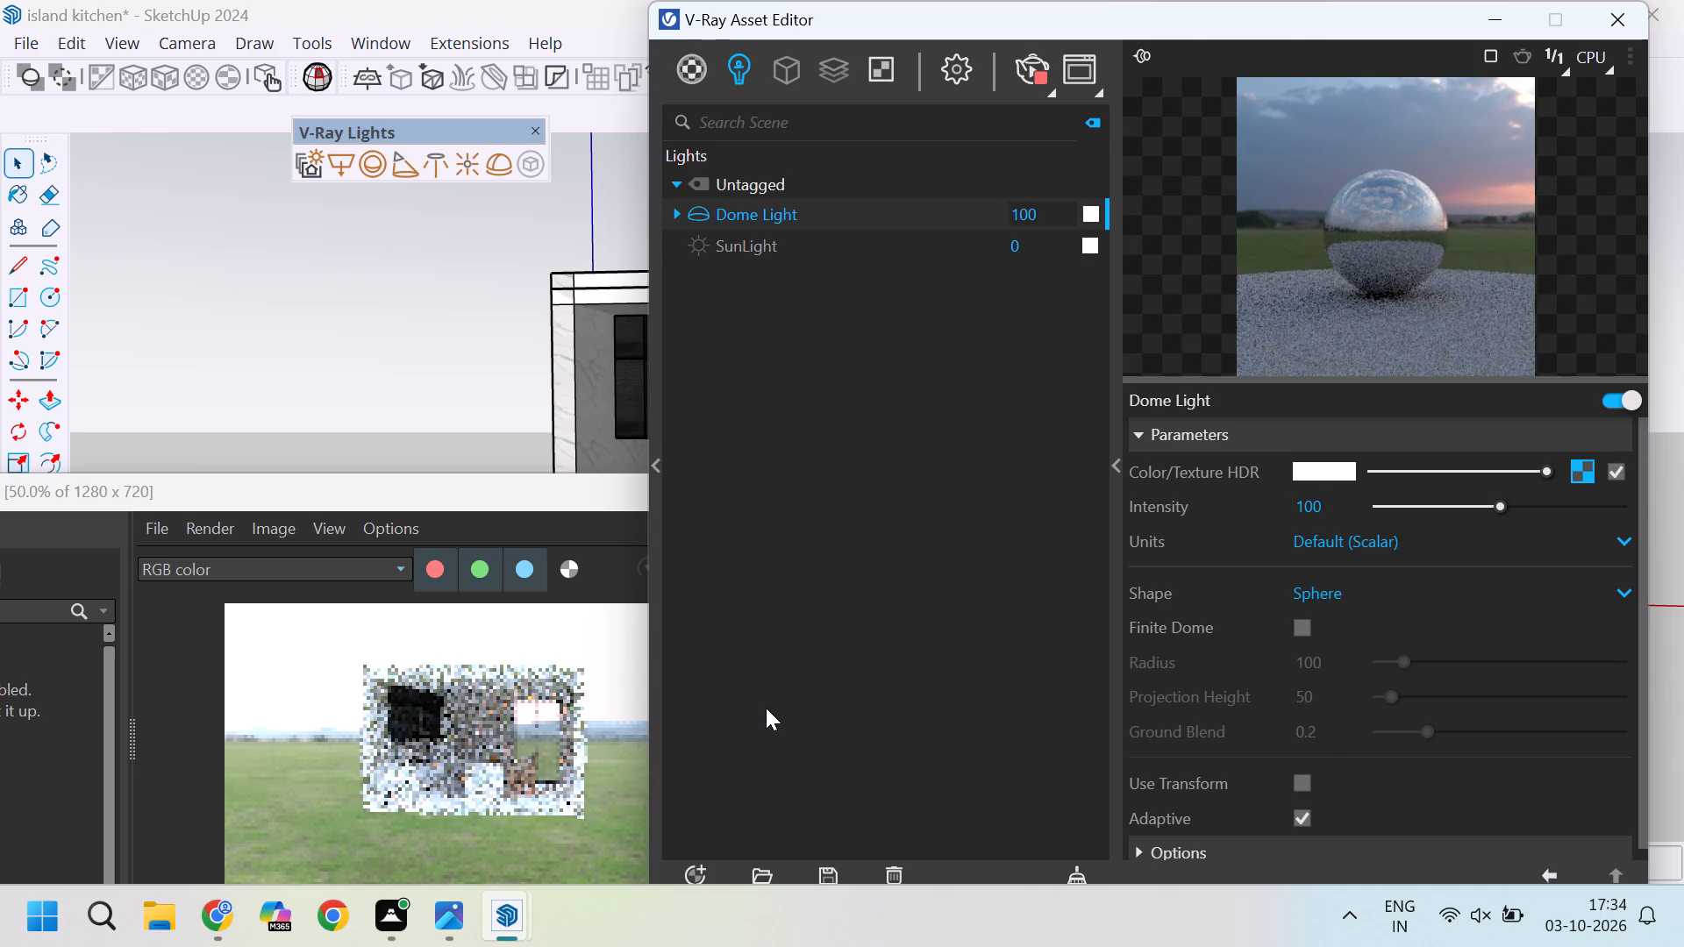
Set the Dome Light's intensity to 10.
click(1340, 509)
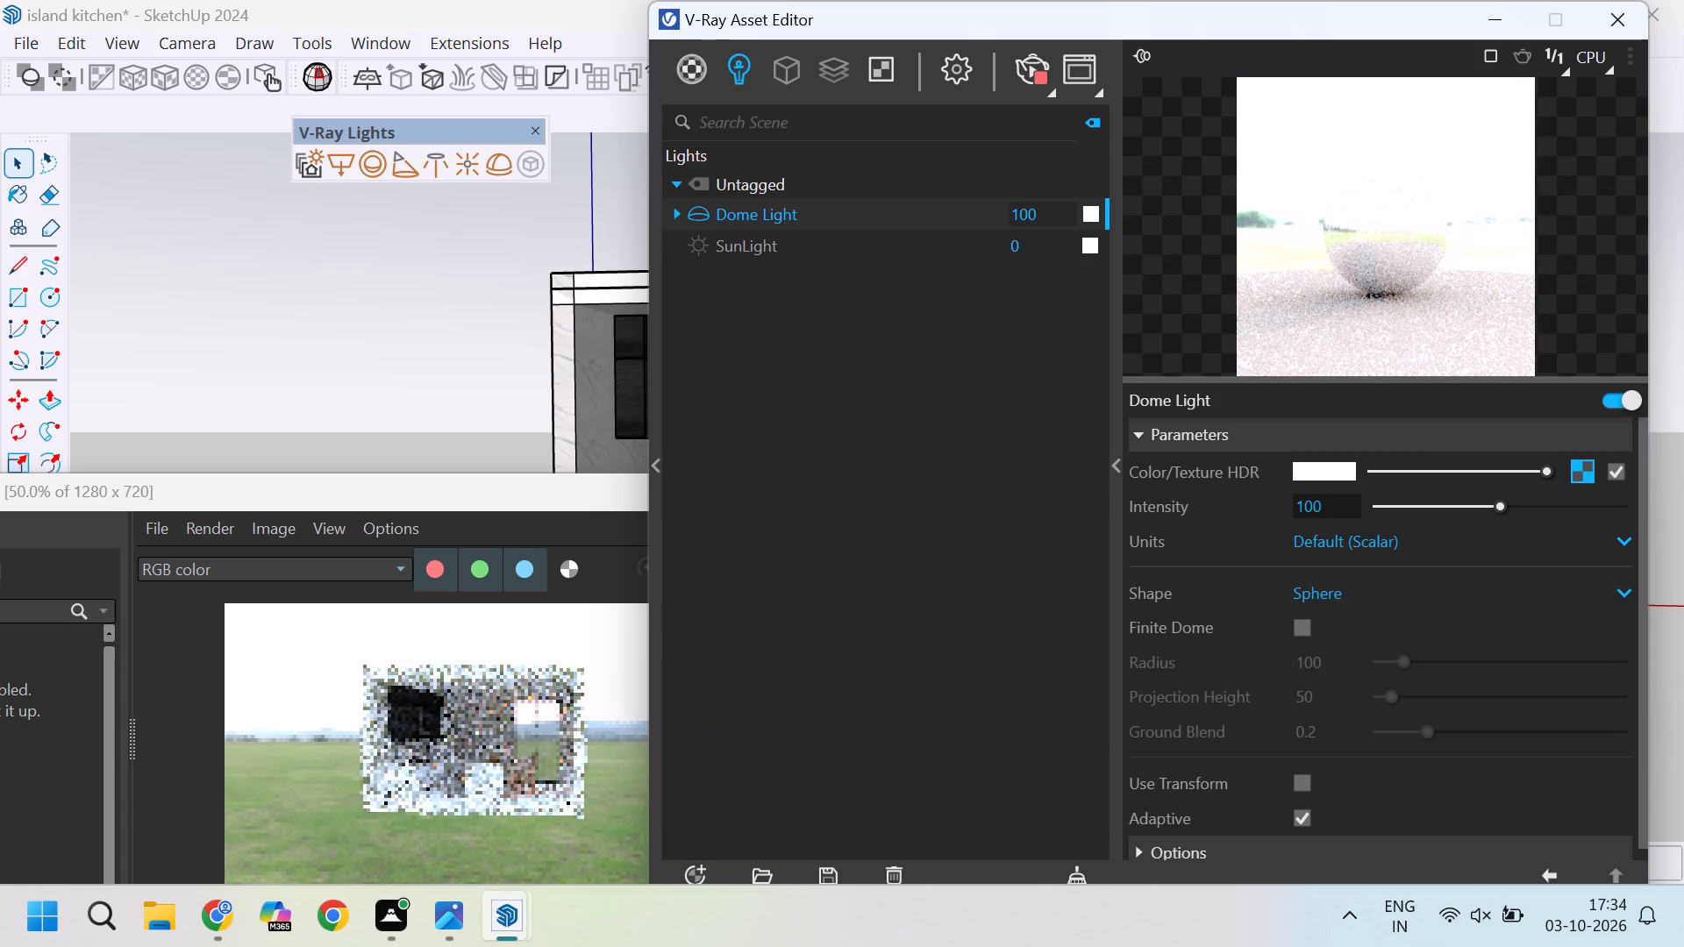
key(BackSpace)
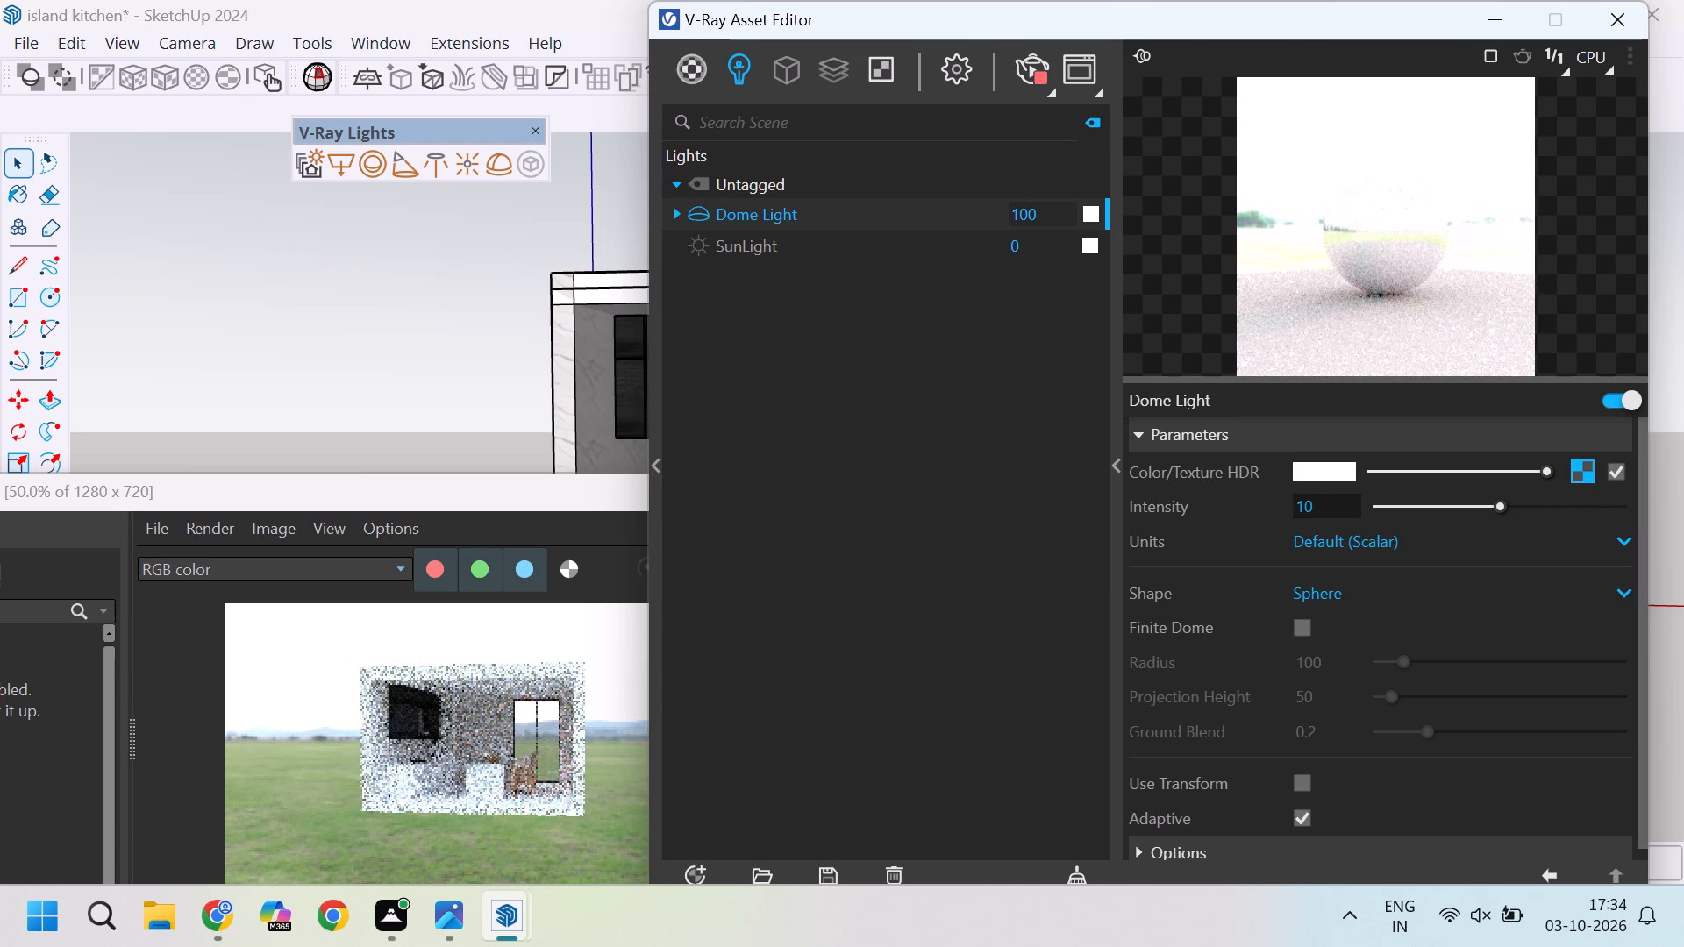
key(Return)
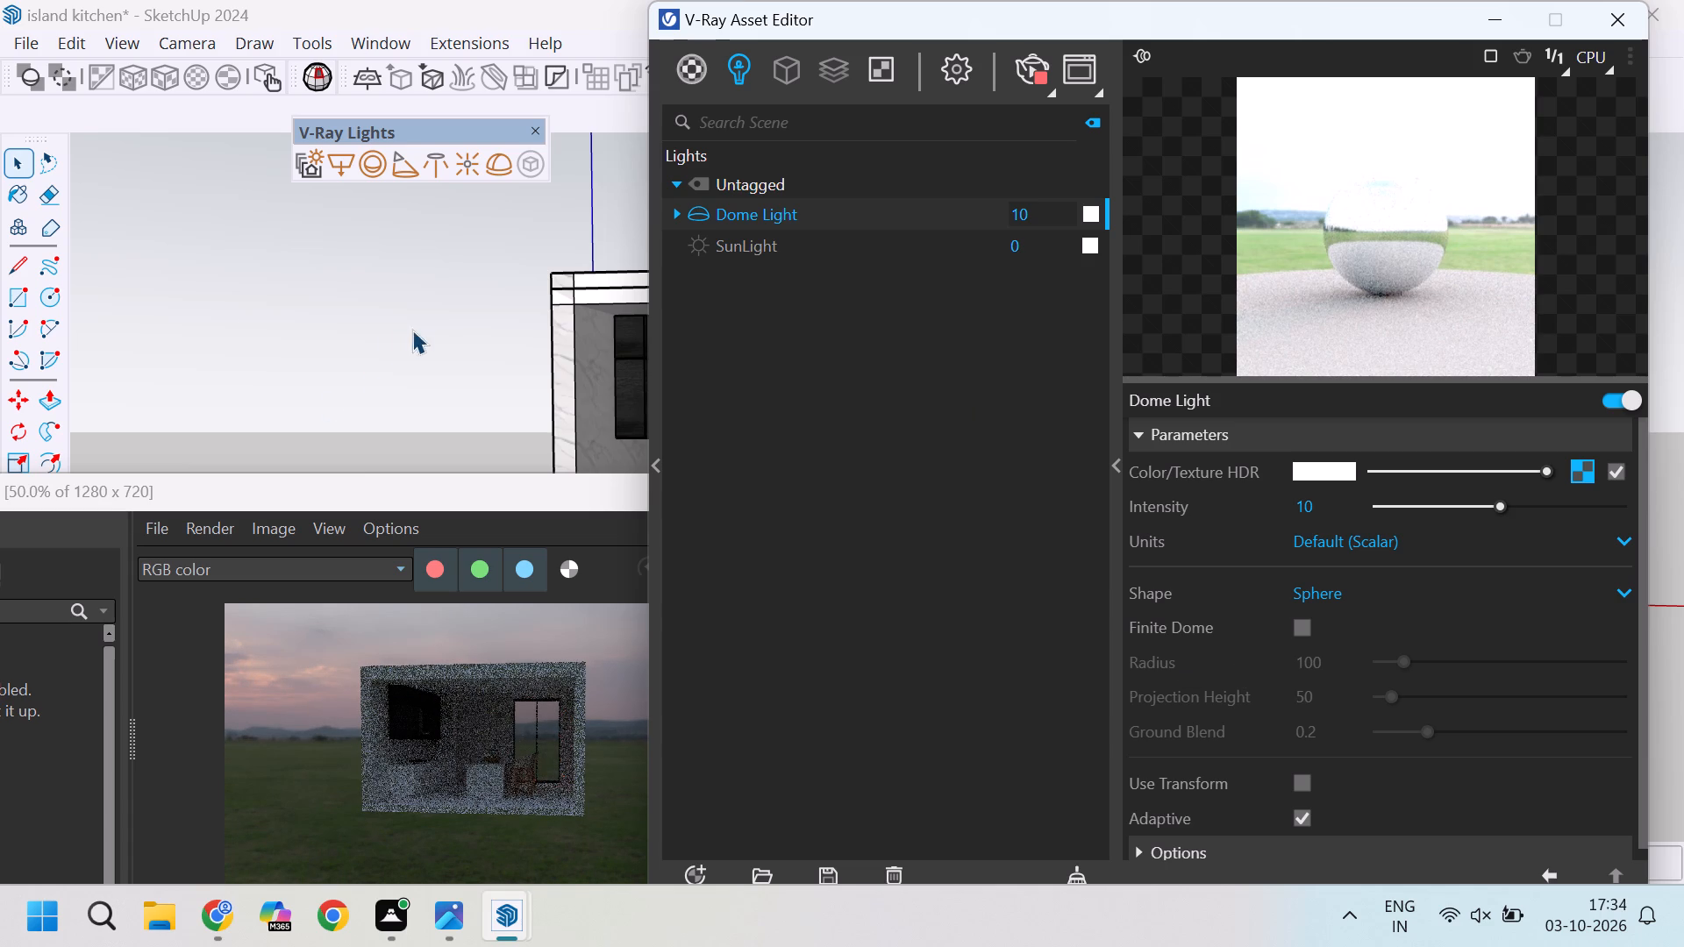
Examine the kitchen interior in the interactive render from closer and different angles to judge the new dome lighting.
scroll(424, 330, up, 1)
scroll(196, 292, down, 3)
scroll(312, 322, down, 9)
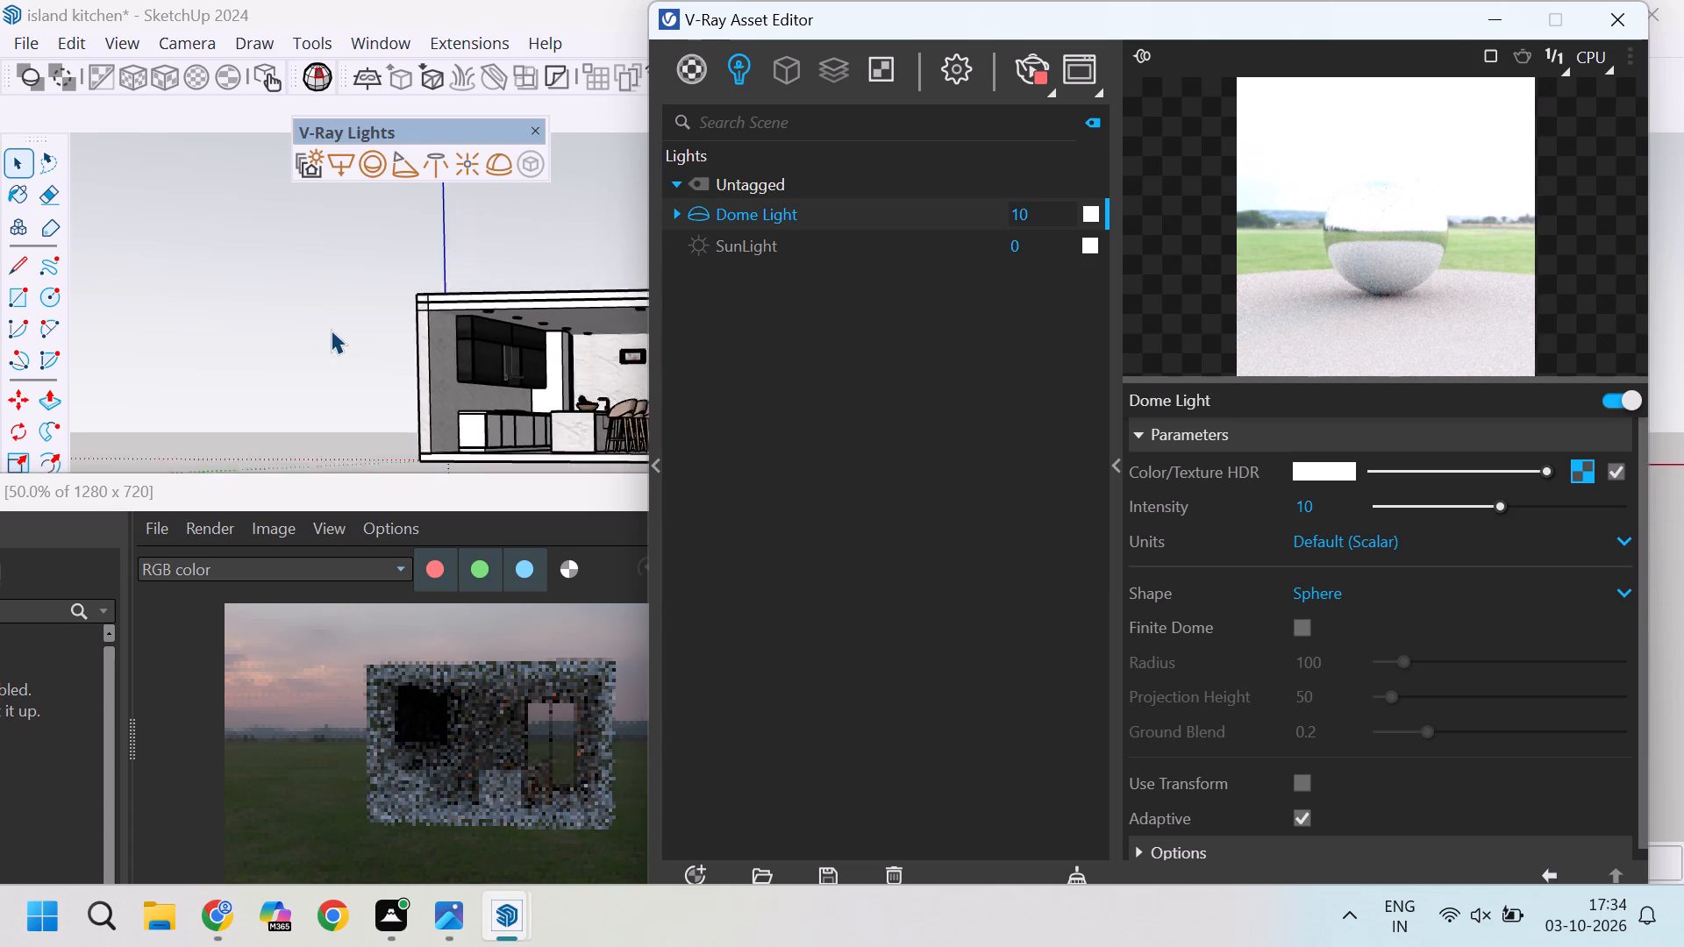
scroll(447, 345, up, 3)
scroll(520, 345, up, 4)
middle_drag(477, 366, 585, 414)
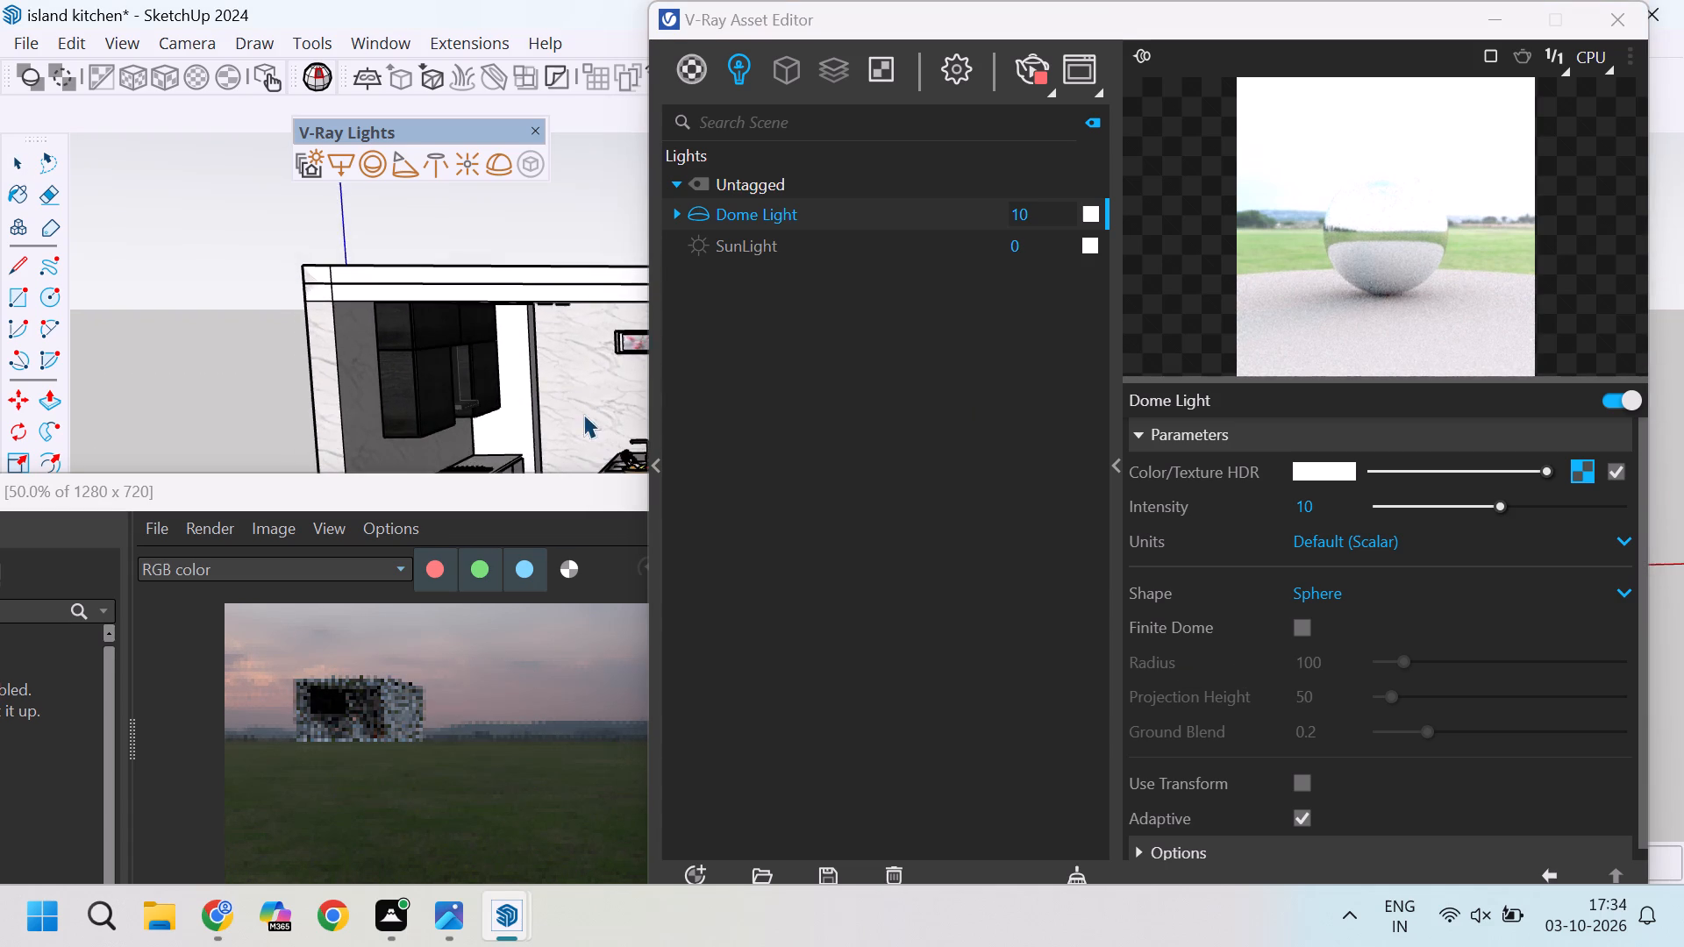
scroll(468, 345, down, 9)
scroll(551, 389, up, 10)
middle_drag(535, 401, 538, 402)
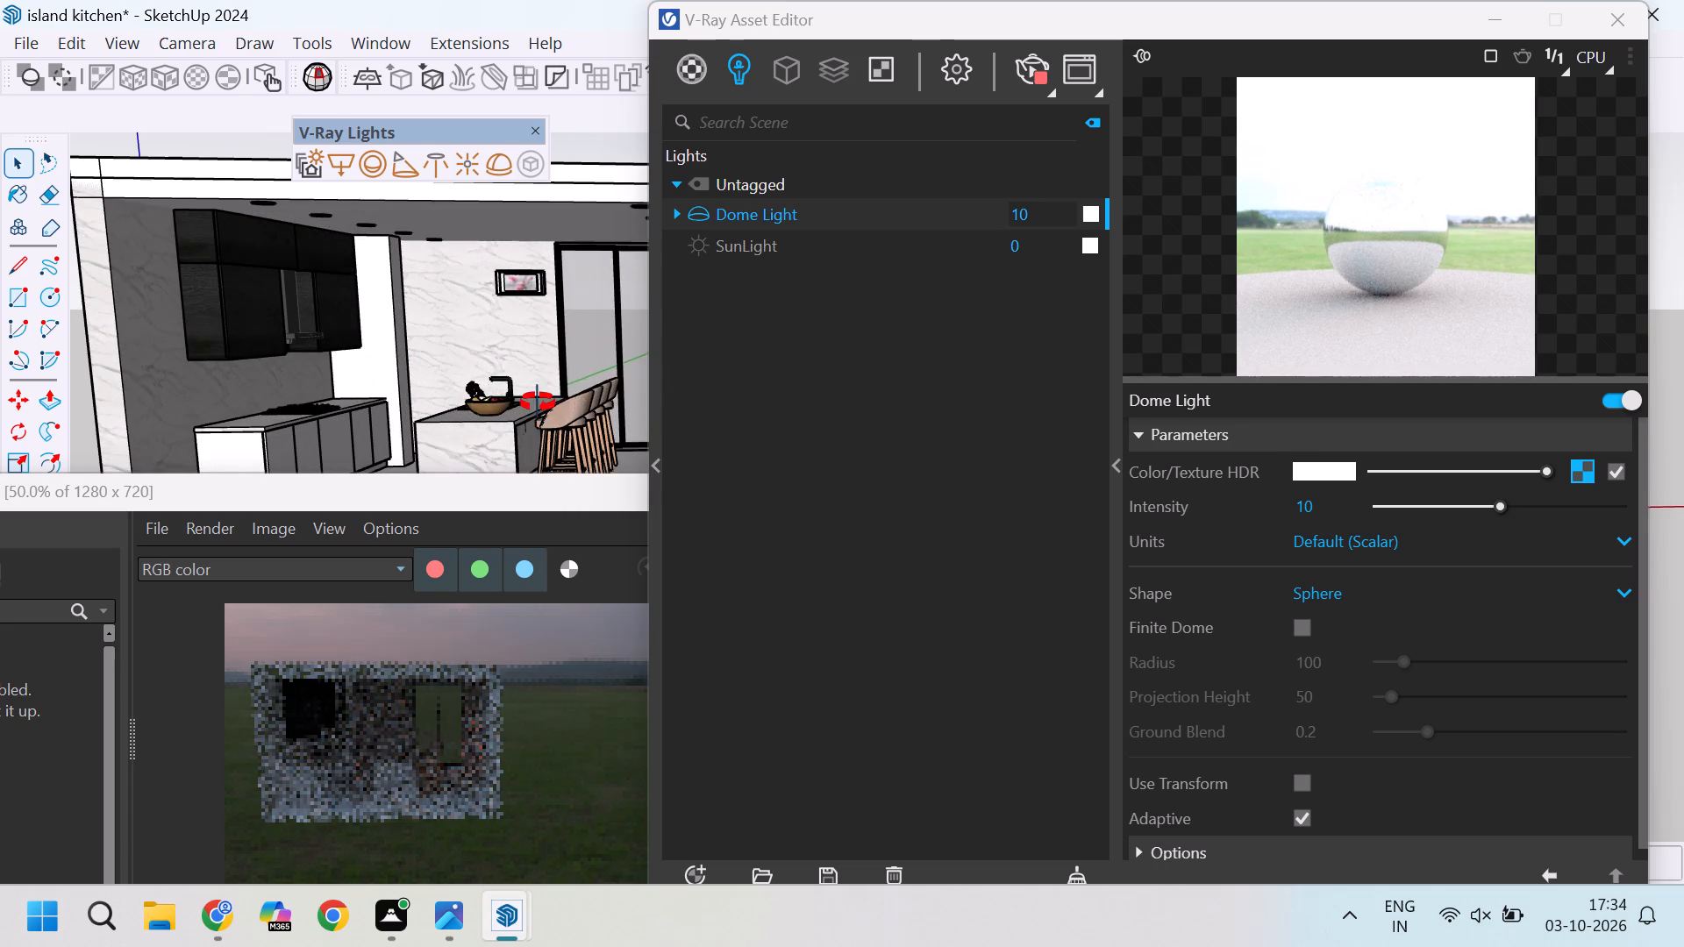
middle_drag(538, 402, 631, 363)
scroll(597, 366, up, 3)
middle_drag(566, 382, 534, 382)
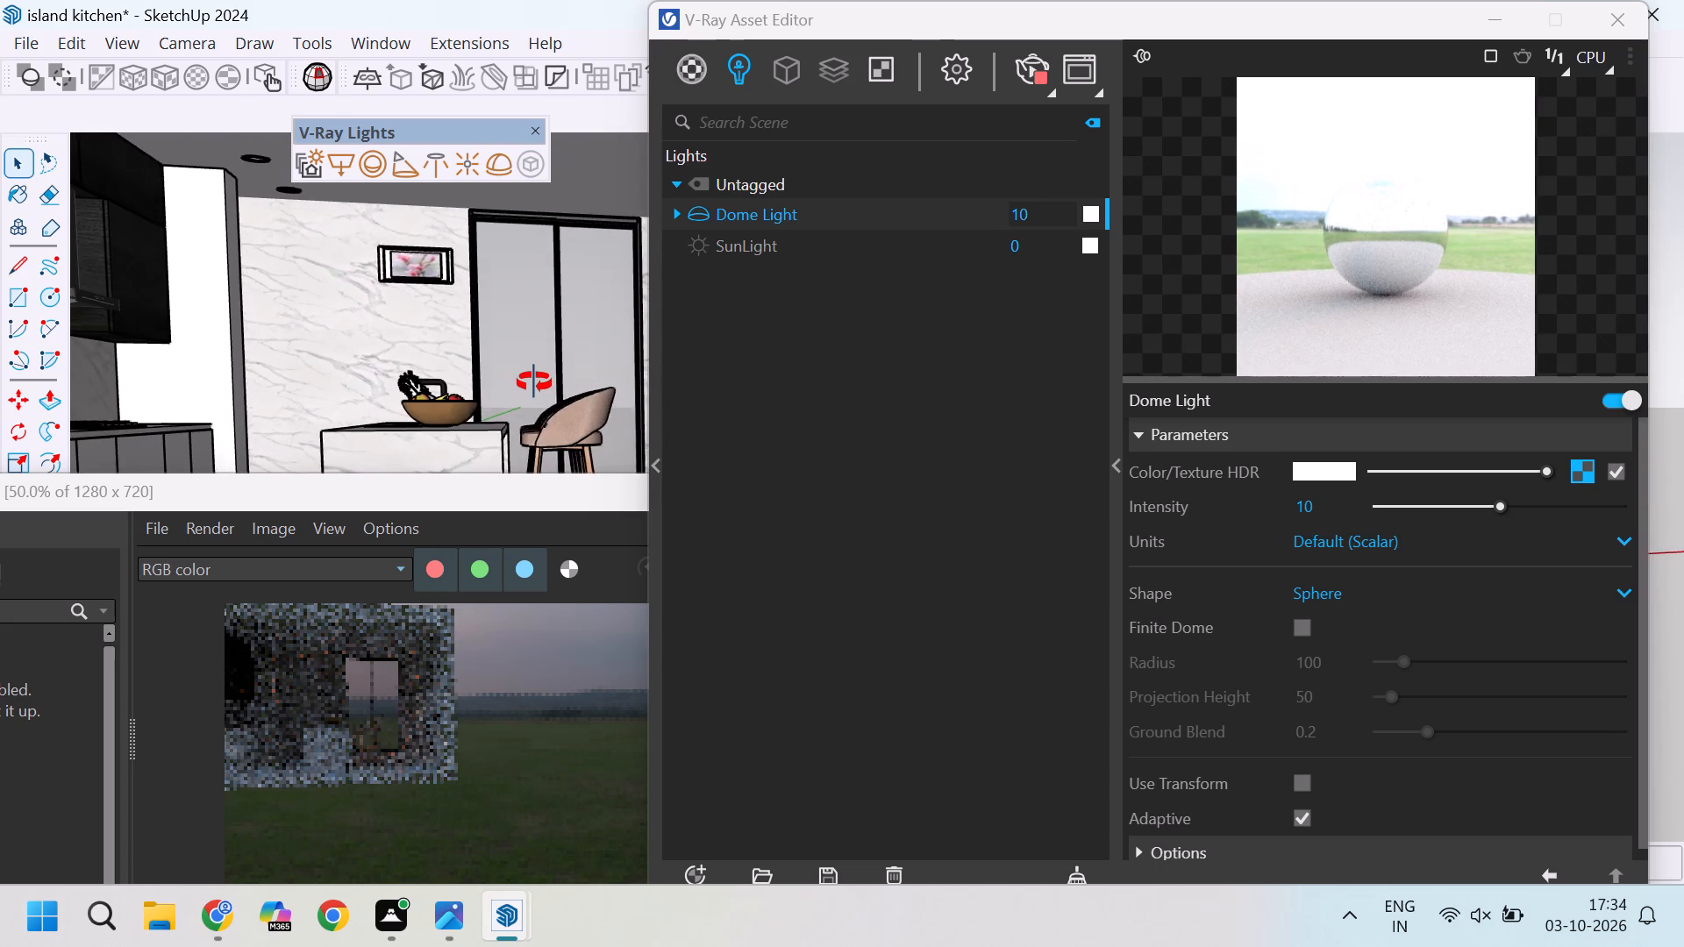
middle_drag(534, 382, 539, 410)
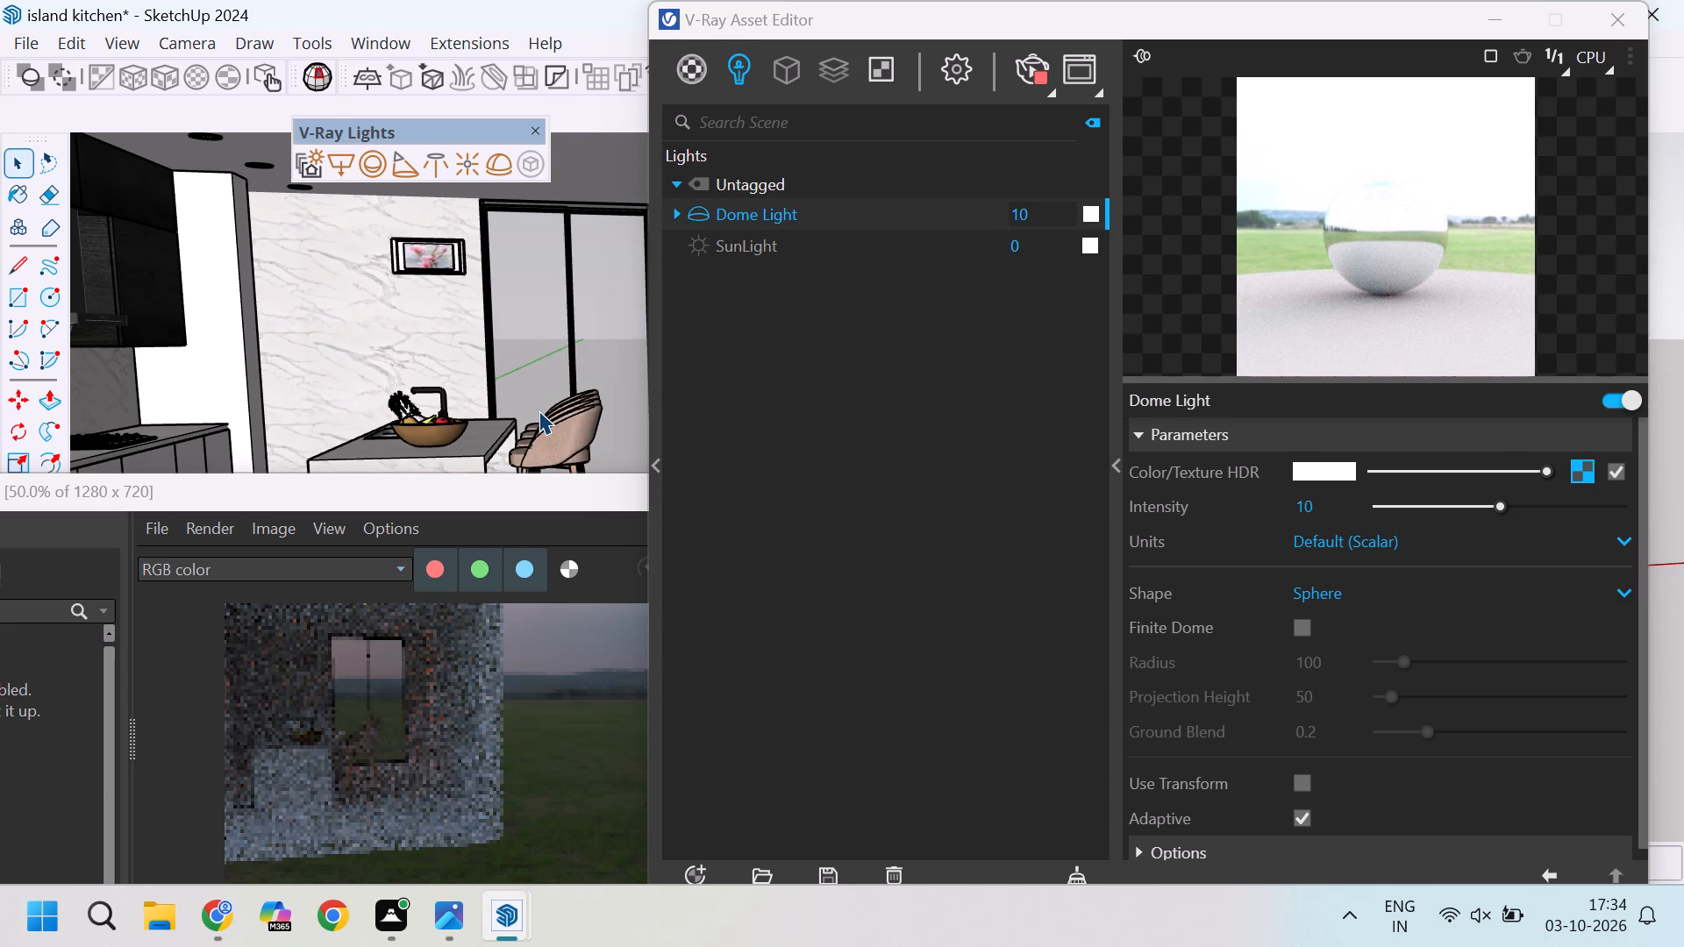
Examine the Dome Light's remaining parameters and expand its Options to review the shadow, alpha and affect settings.
scroll(1378, 714, down, 3)
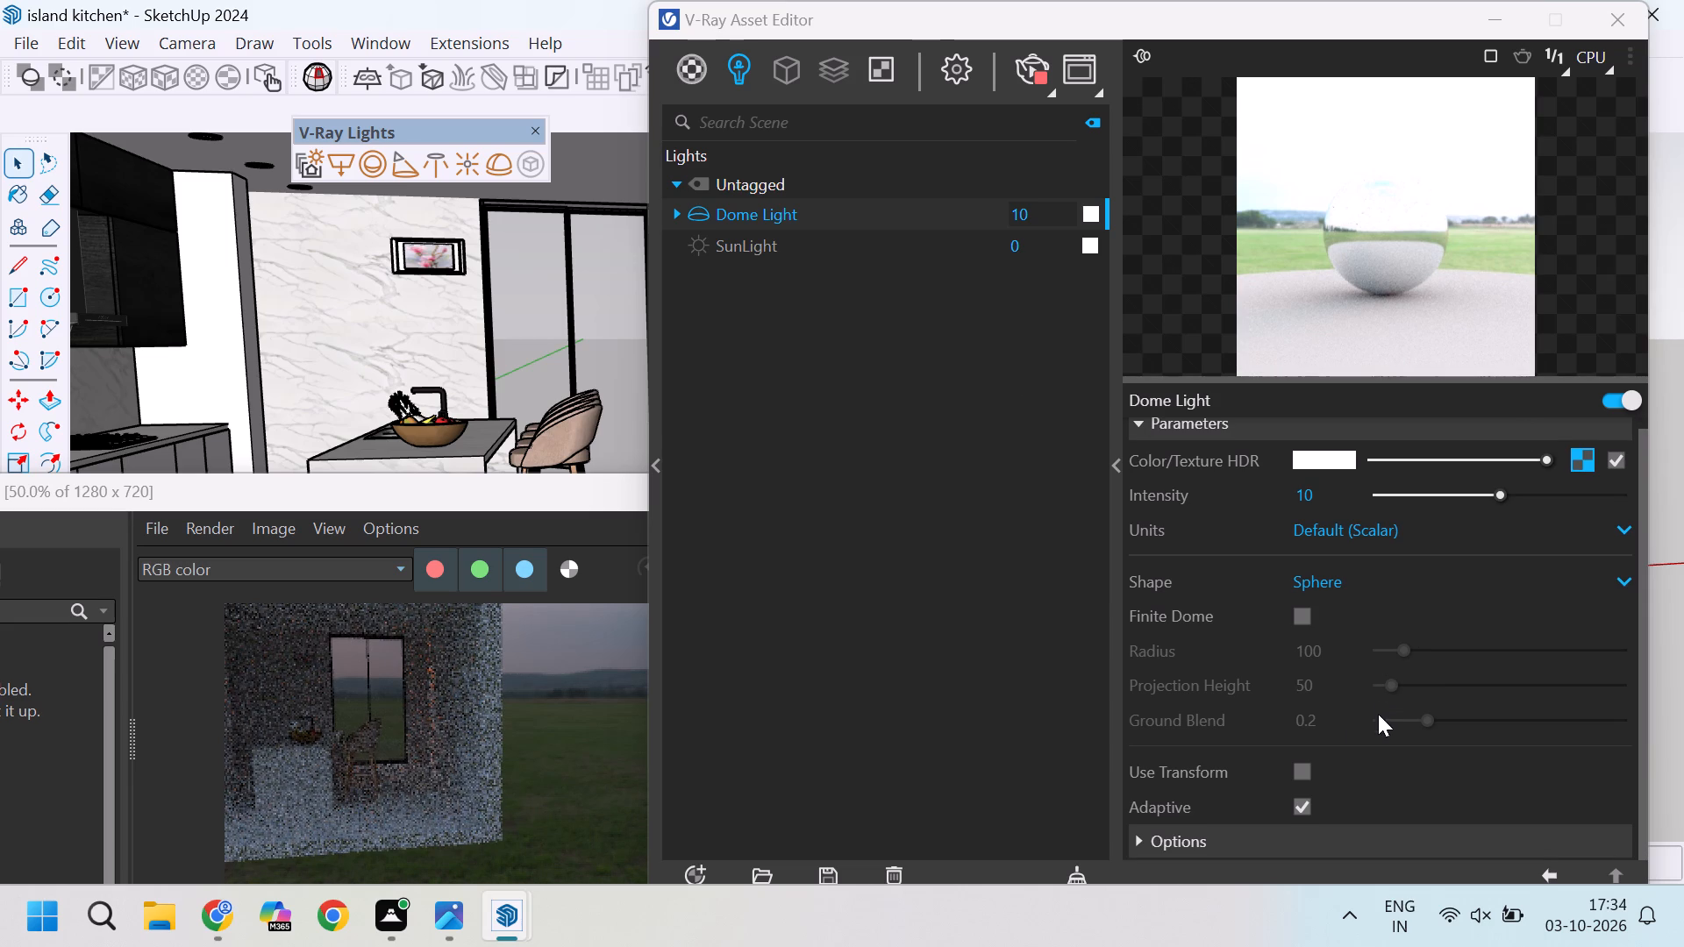
scroll(1295, 745, down, 4)
click(1154, 845)
scroll(1274, 672, down, 4)
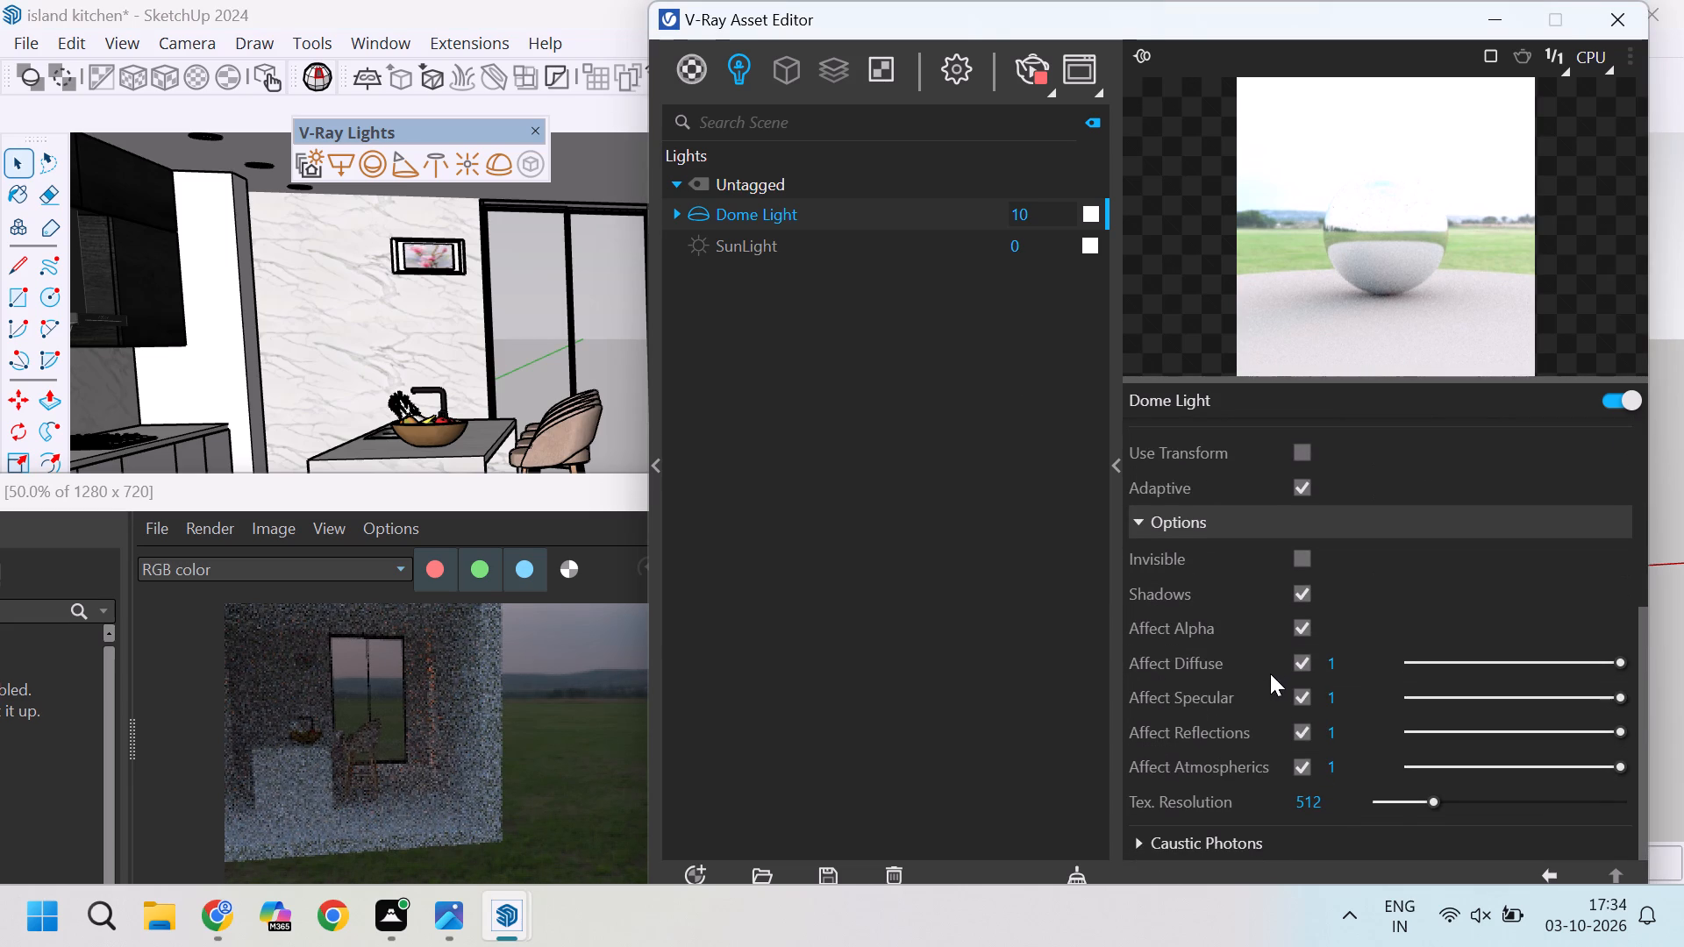
scroll(1270, 673, down, 3)
scroll(1261, 744, down, 3)
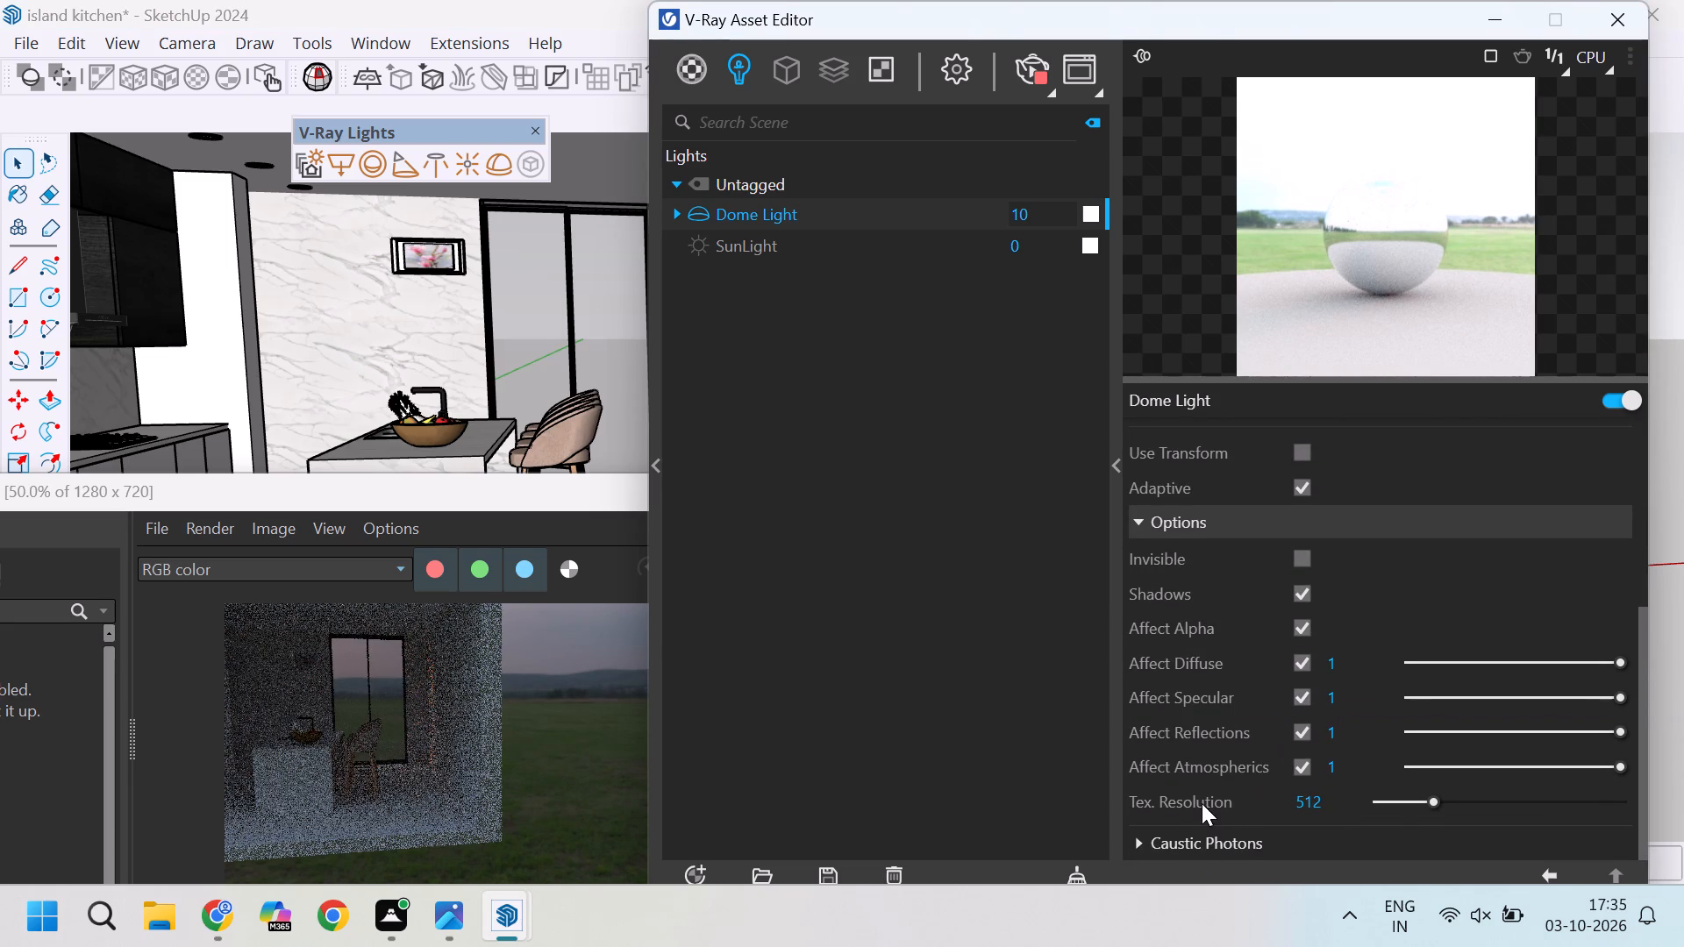
scroll(1222, 797, up, 6)
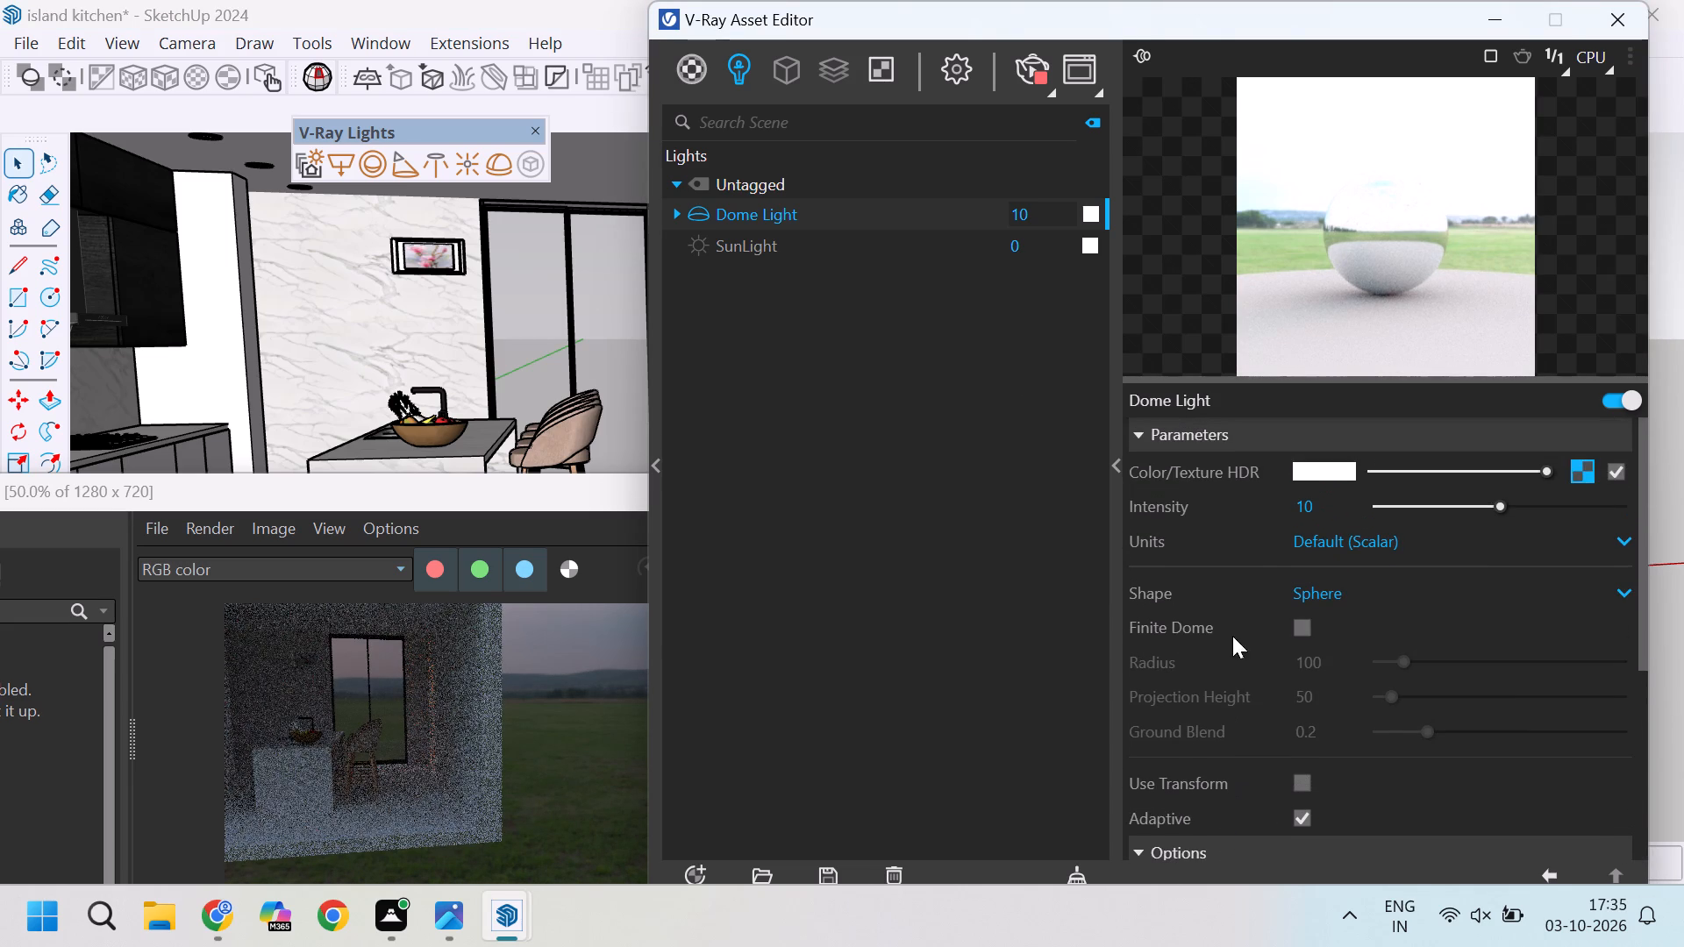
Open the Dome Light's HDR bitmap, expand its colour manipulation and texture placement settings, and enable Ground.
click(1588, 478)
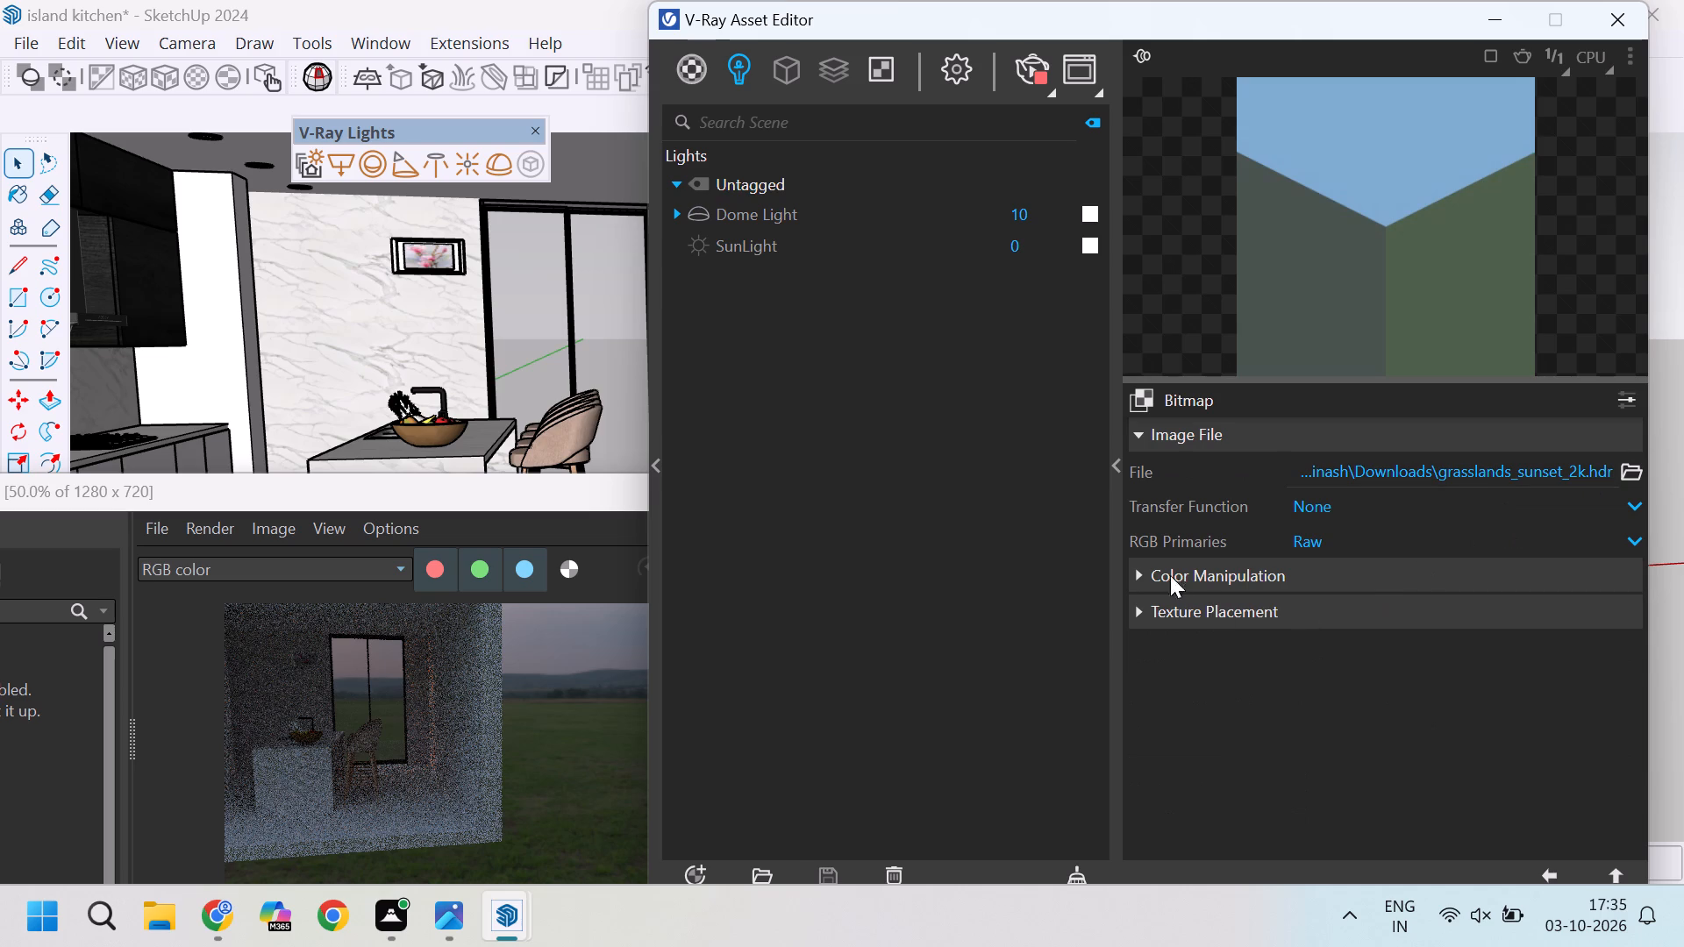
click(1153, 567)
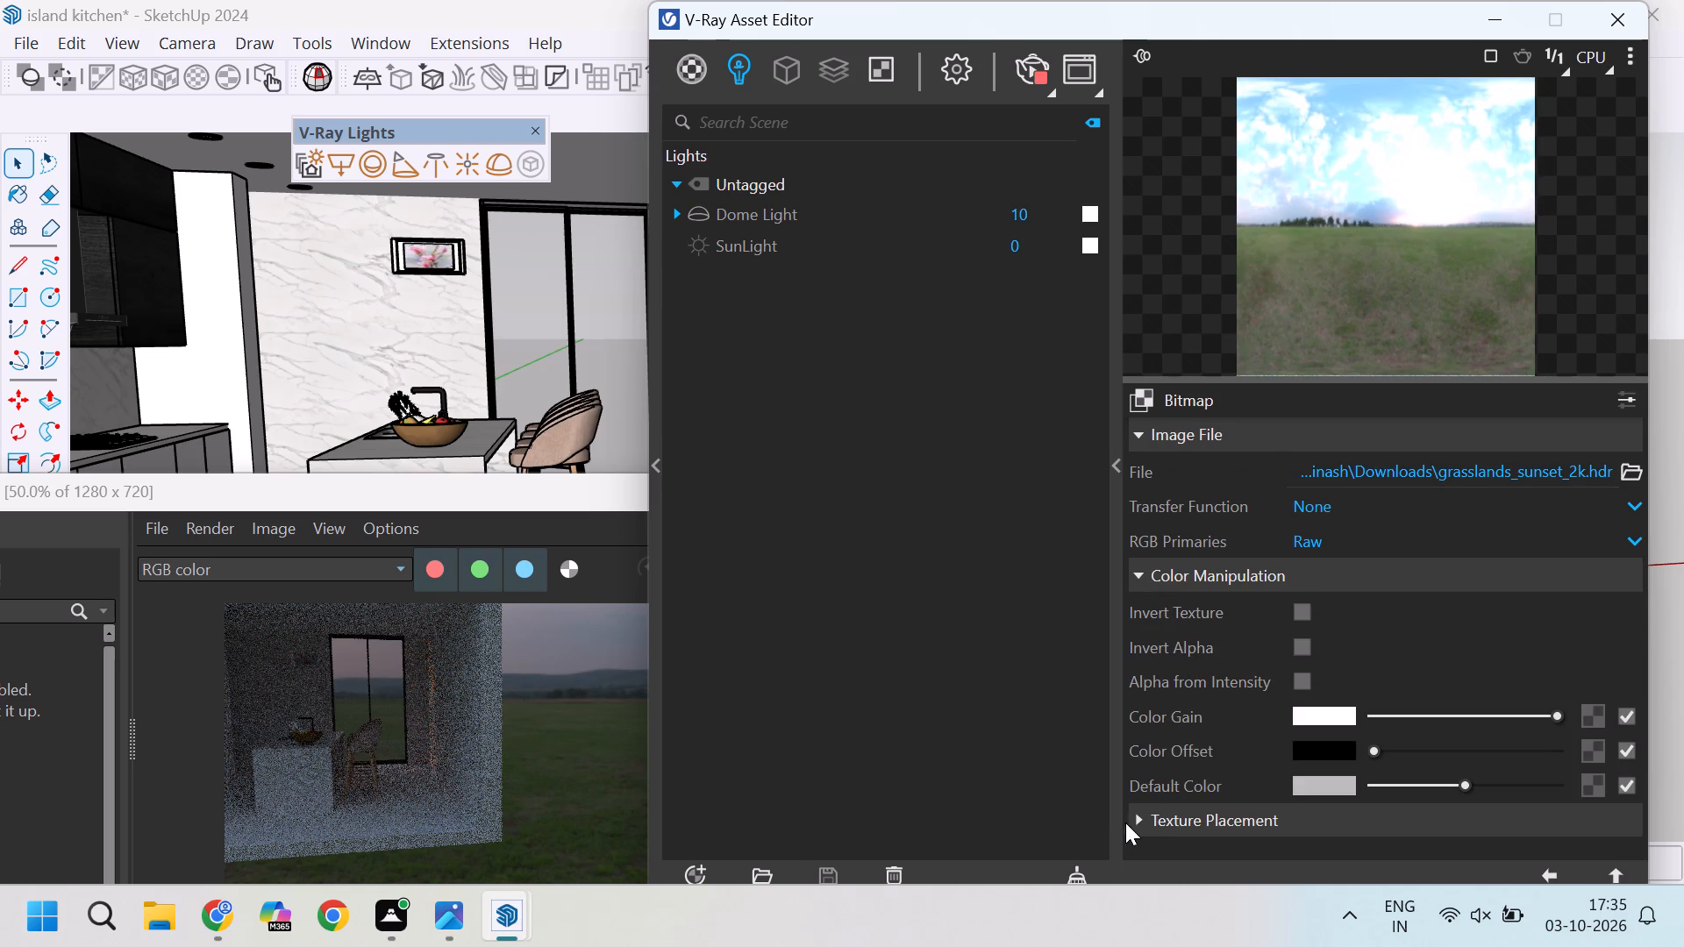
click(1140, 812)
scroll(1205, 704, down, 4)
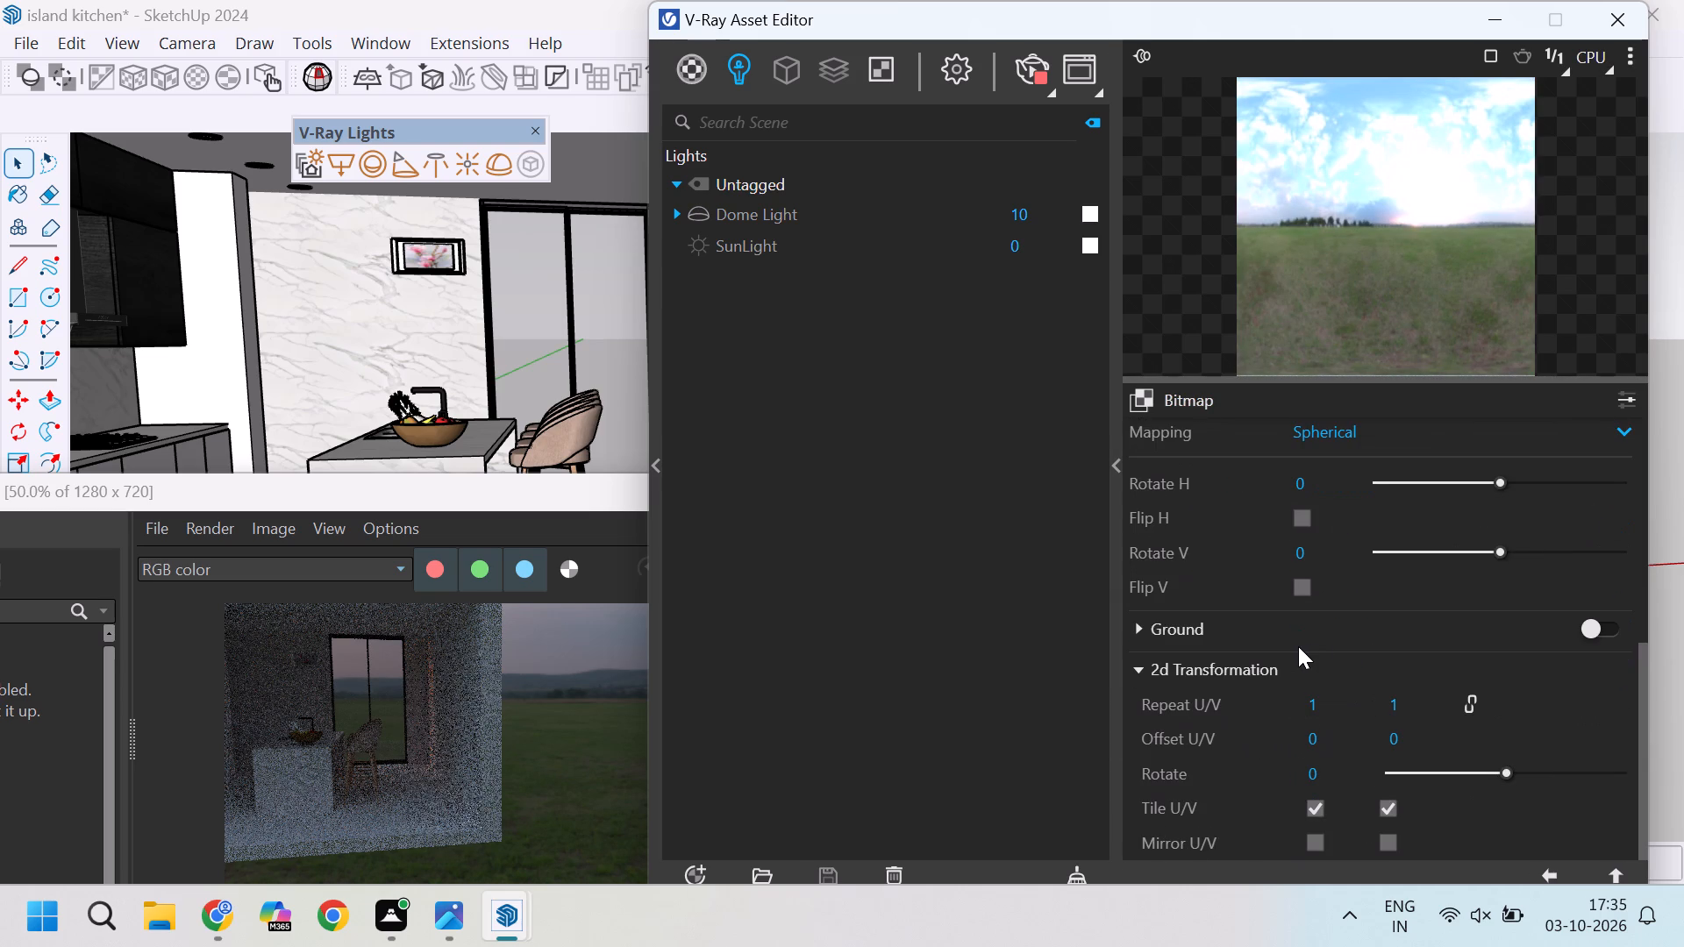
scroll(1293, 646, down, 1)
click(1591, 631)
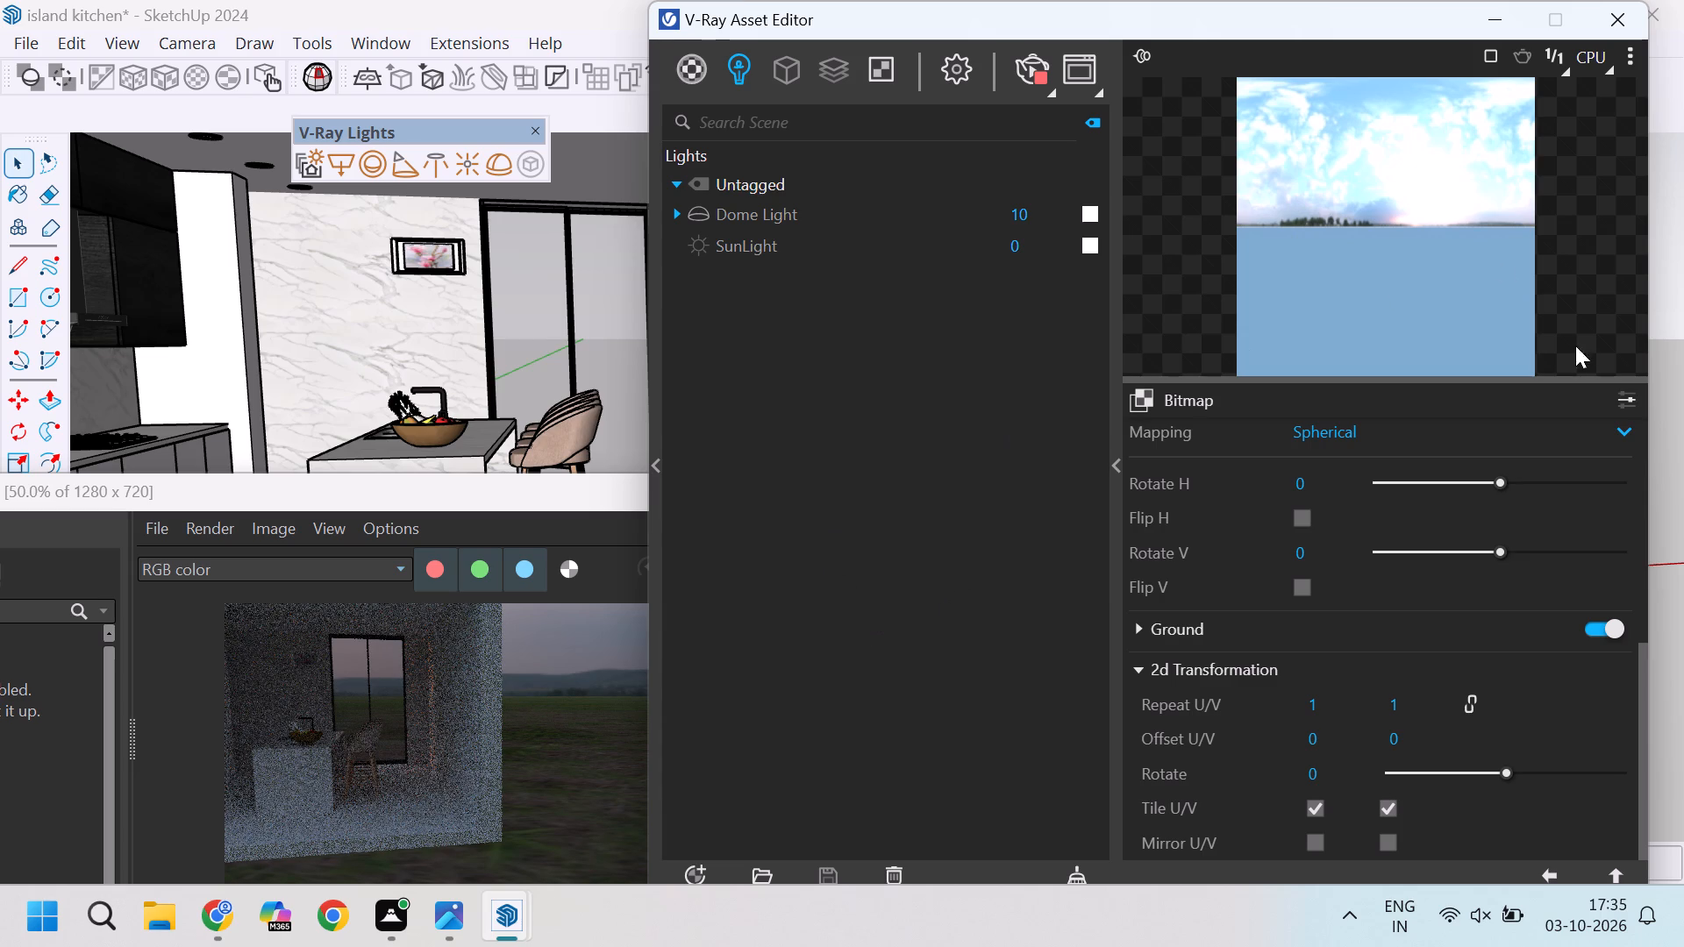
Close the Asset Editor and the render window, and delete the dome light standing outside the room's side wall.
click(1616, 25)
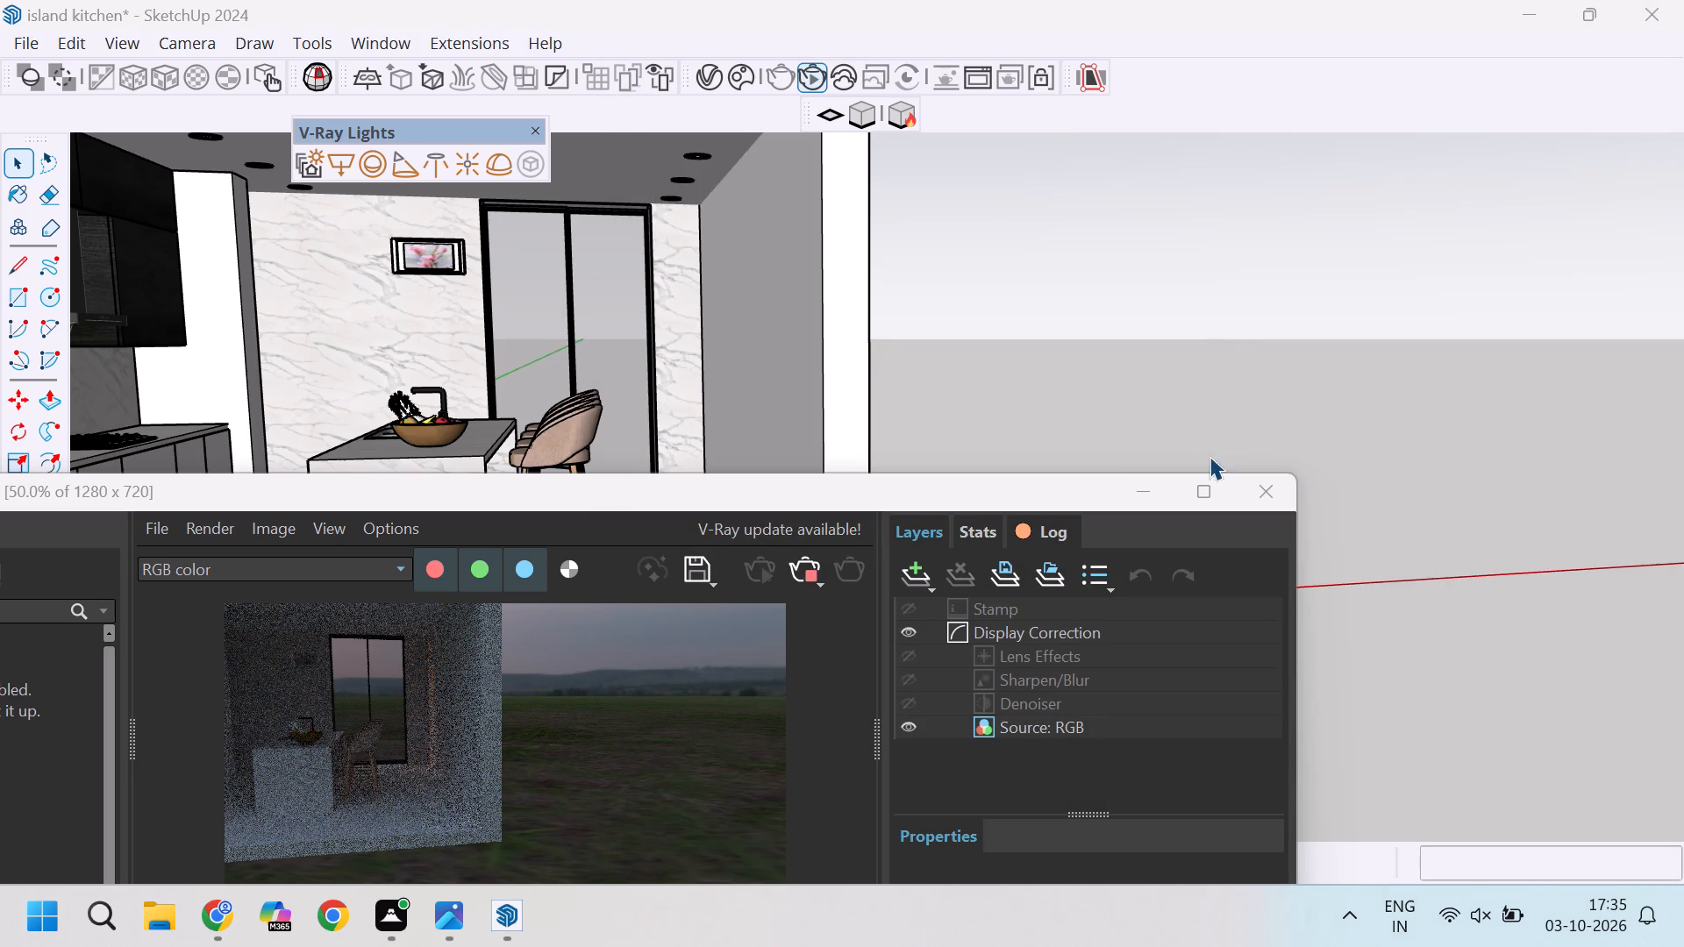
click(1259, 496)
scroll(1205, 472, down, 6)
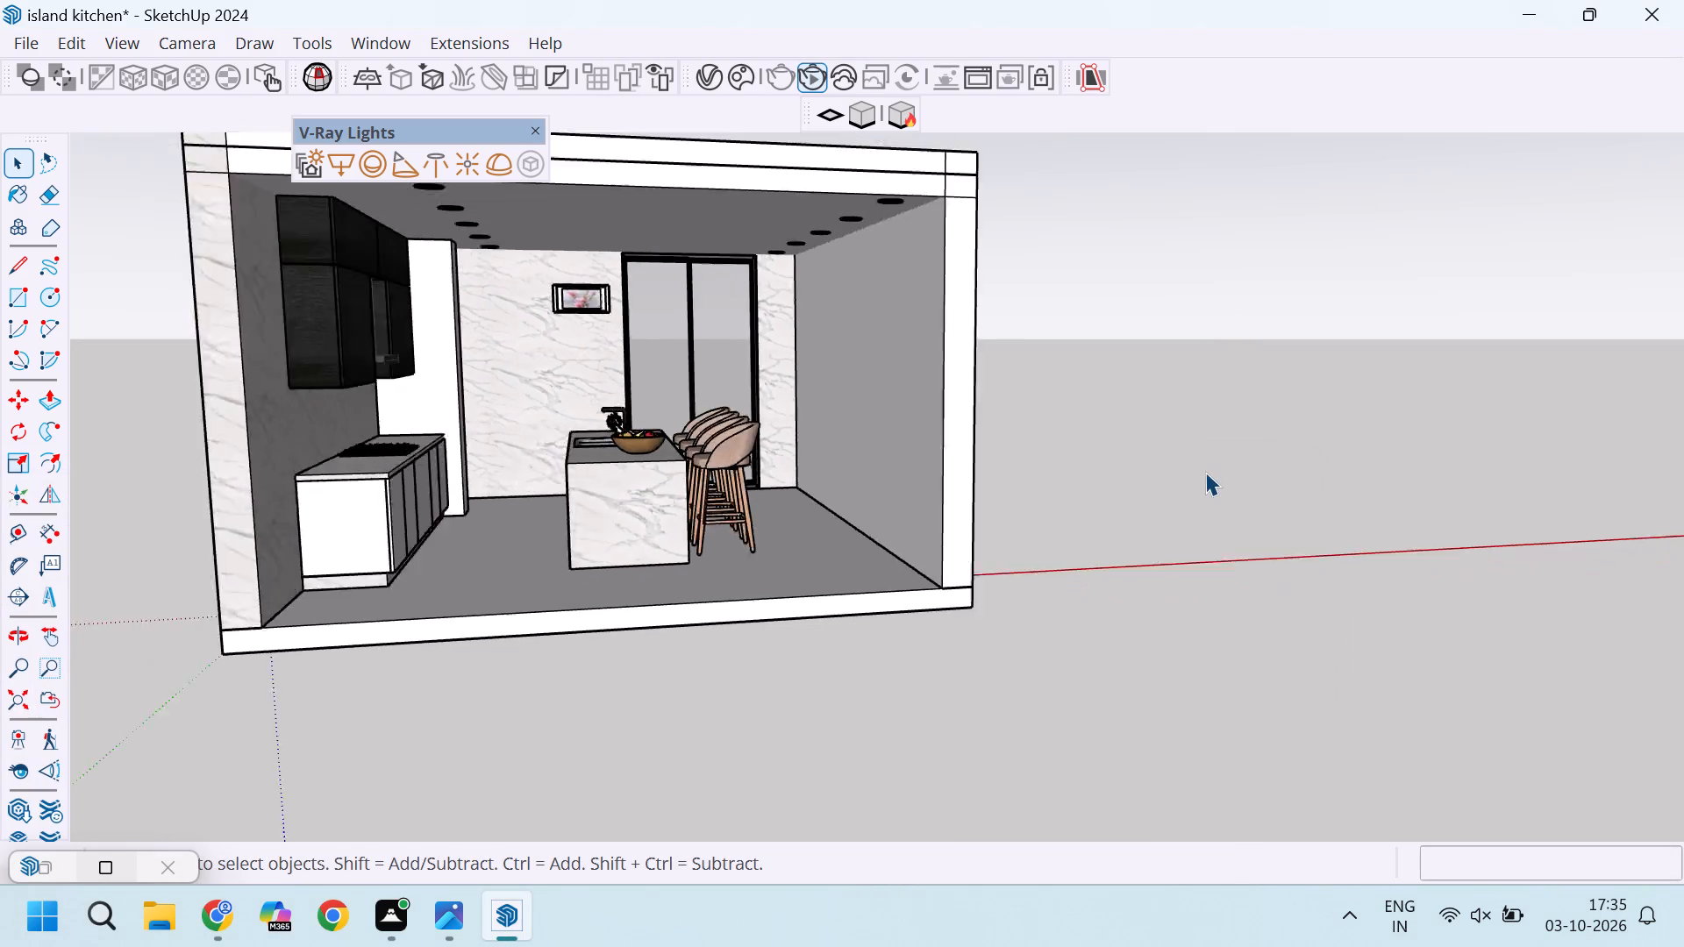
scroll(1205, 472, down, 4)
middle_drag(1223, 473, 961, 538)
scroll(957, 529, up, 4)
scroll(1117, 417, up, 3)
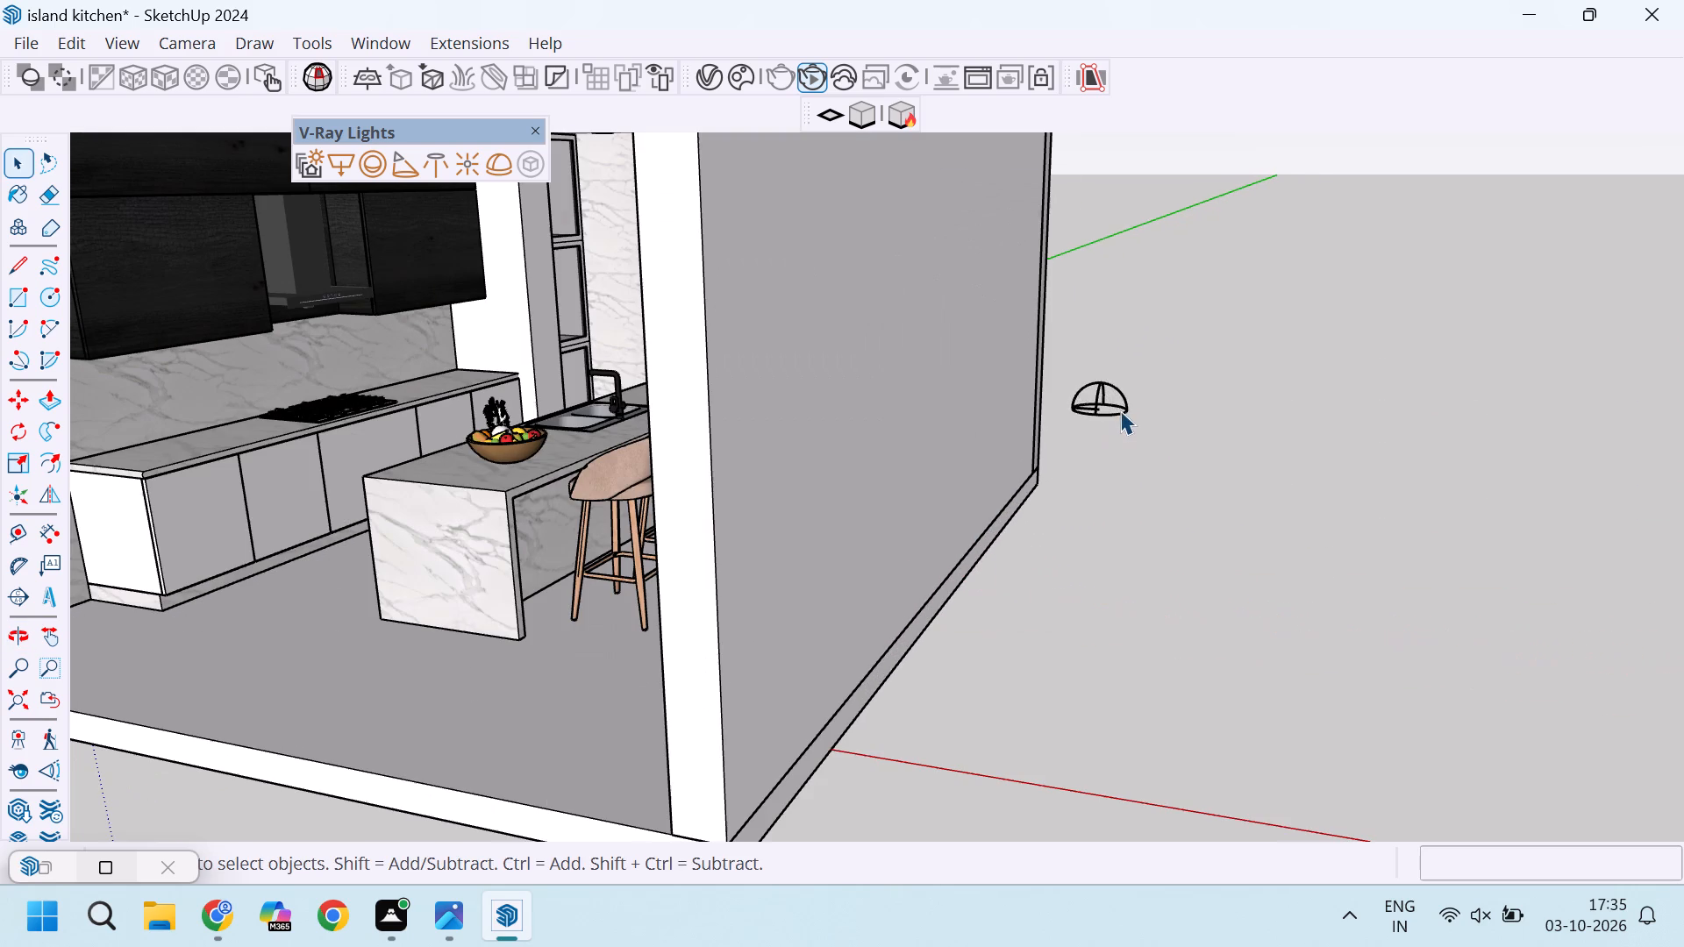
click(1120, 409)
key(Delete)
Examine the kitchen interior up close, viewing the cooktop, worktops and island sink from different angles.
scroll(1158, 455, down, 5)
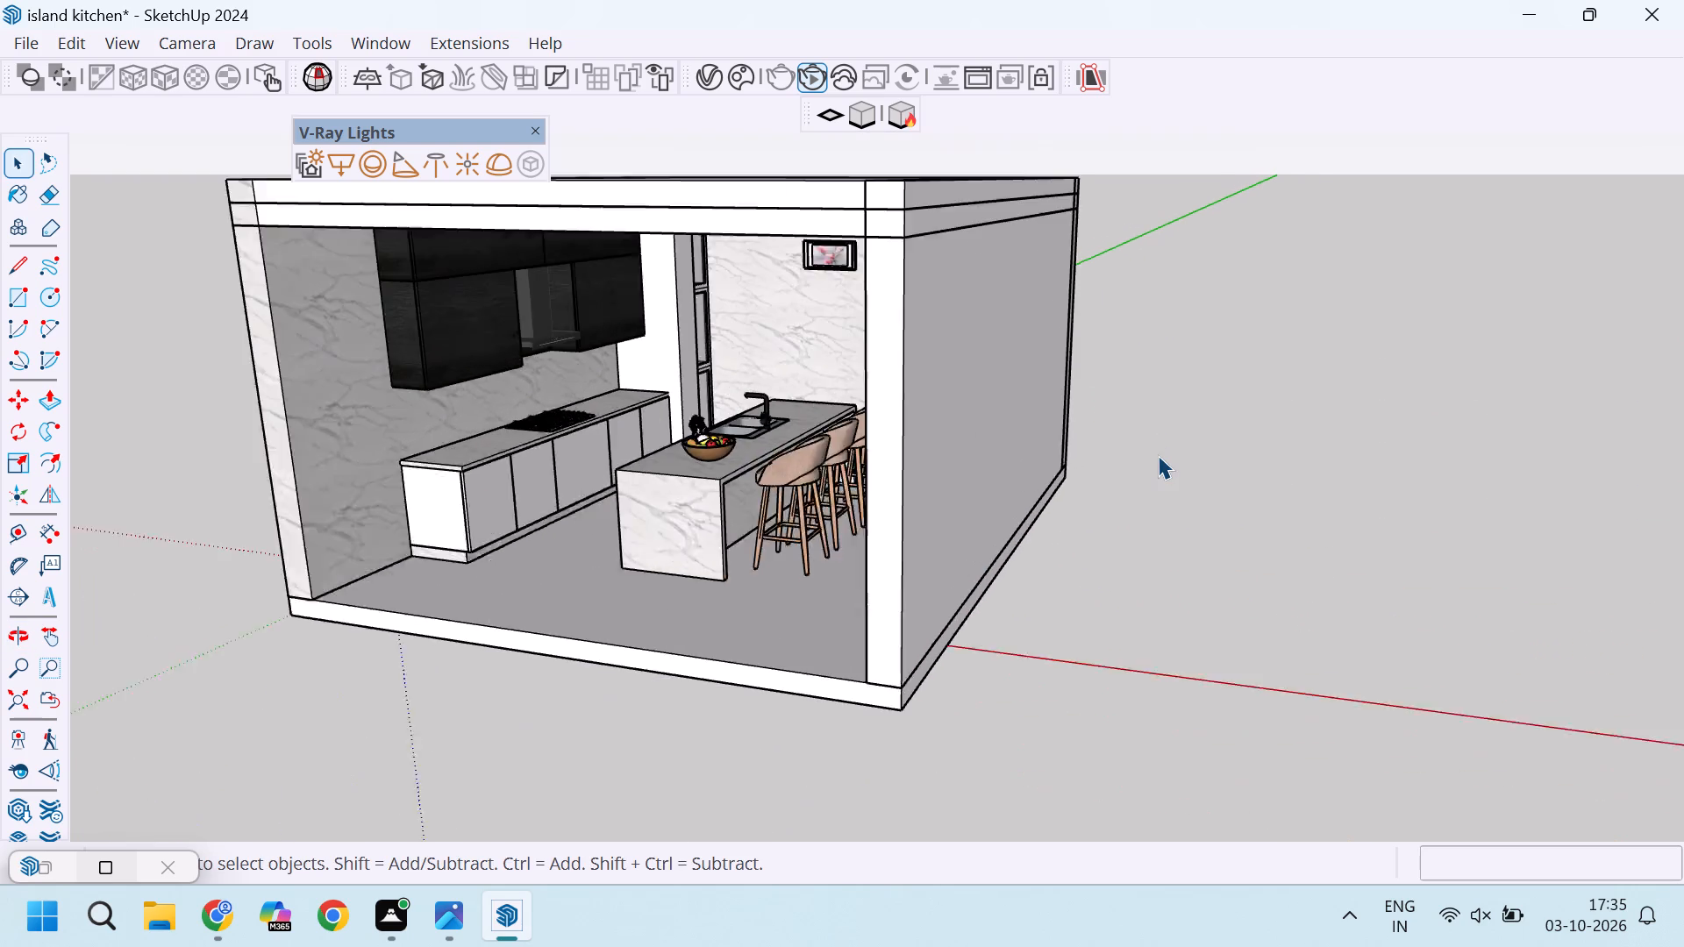
scroll(1158, 455, down, 6)
scroll(858, 423, up, 8)
scroll(711, 423, up, 7)
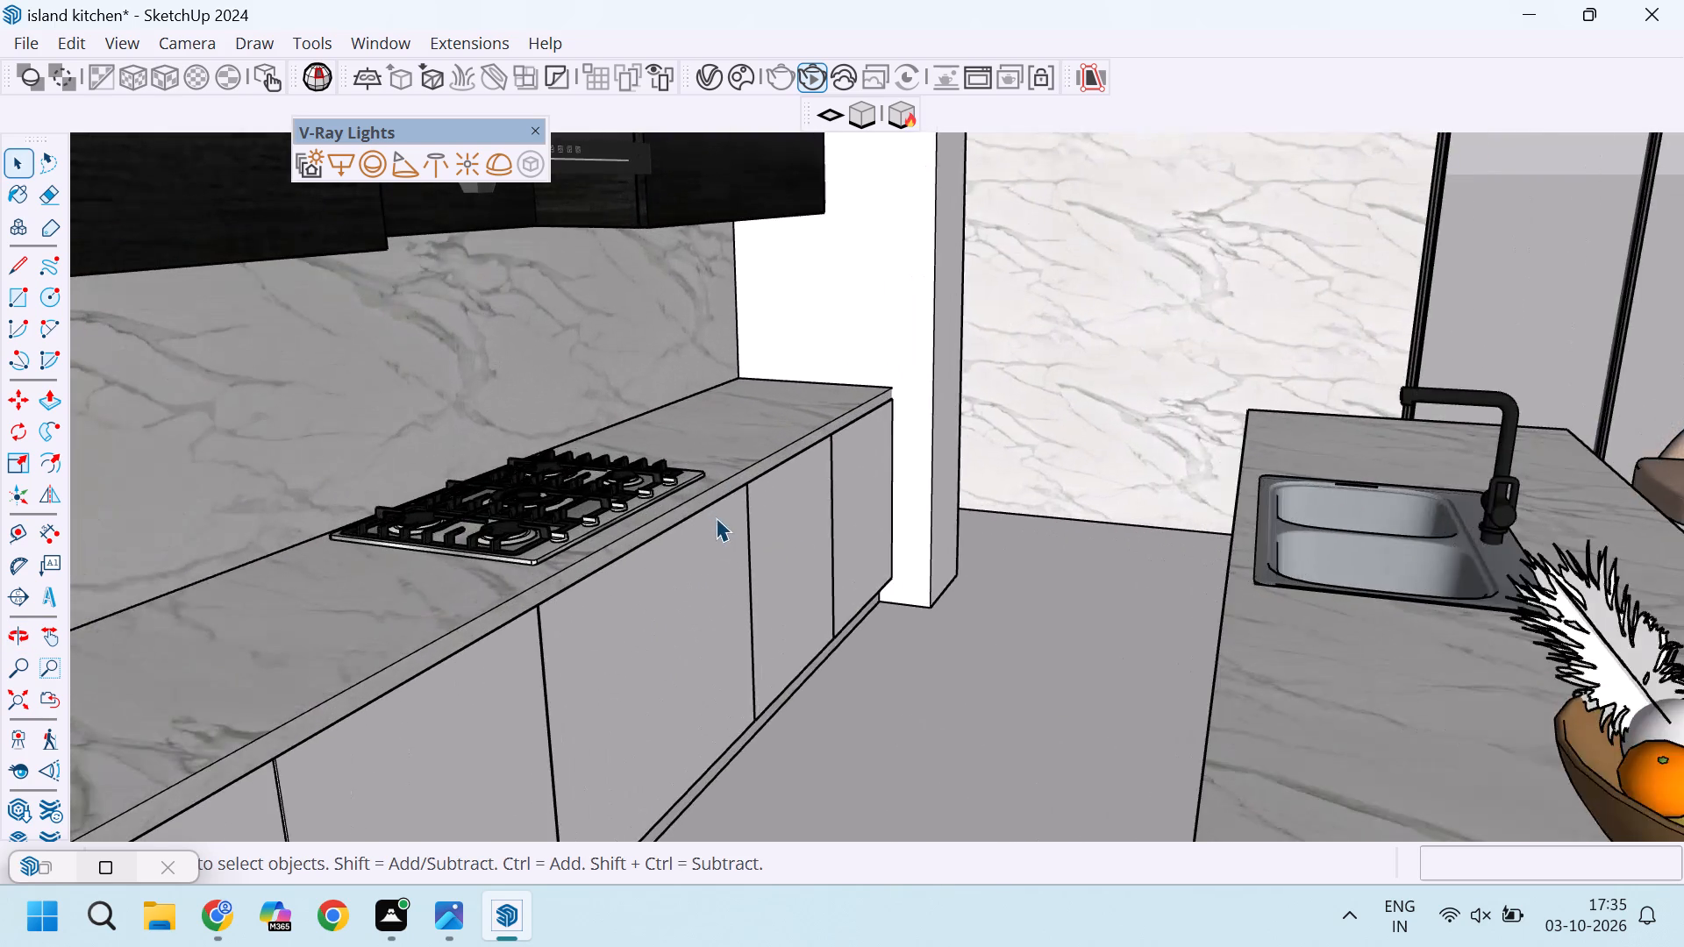
scroll(728, 518, down, 4)
scroll(1016, 513, down, 4)
middle_drag(1037, 499, 1106, 623)
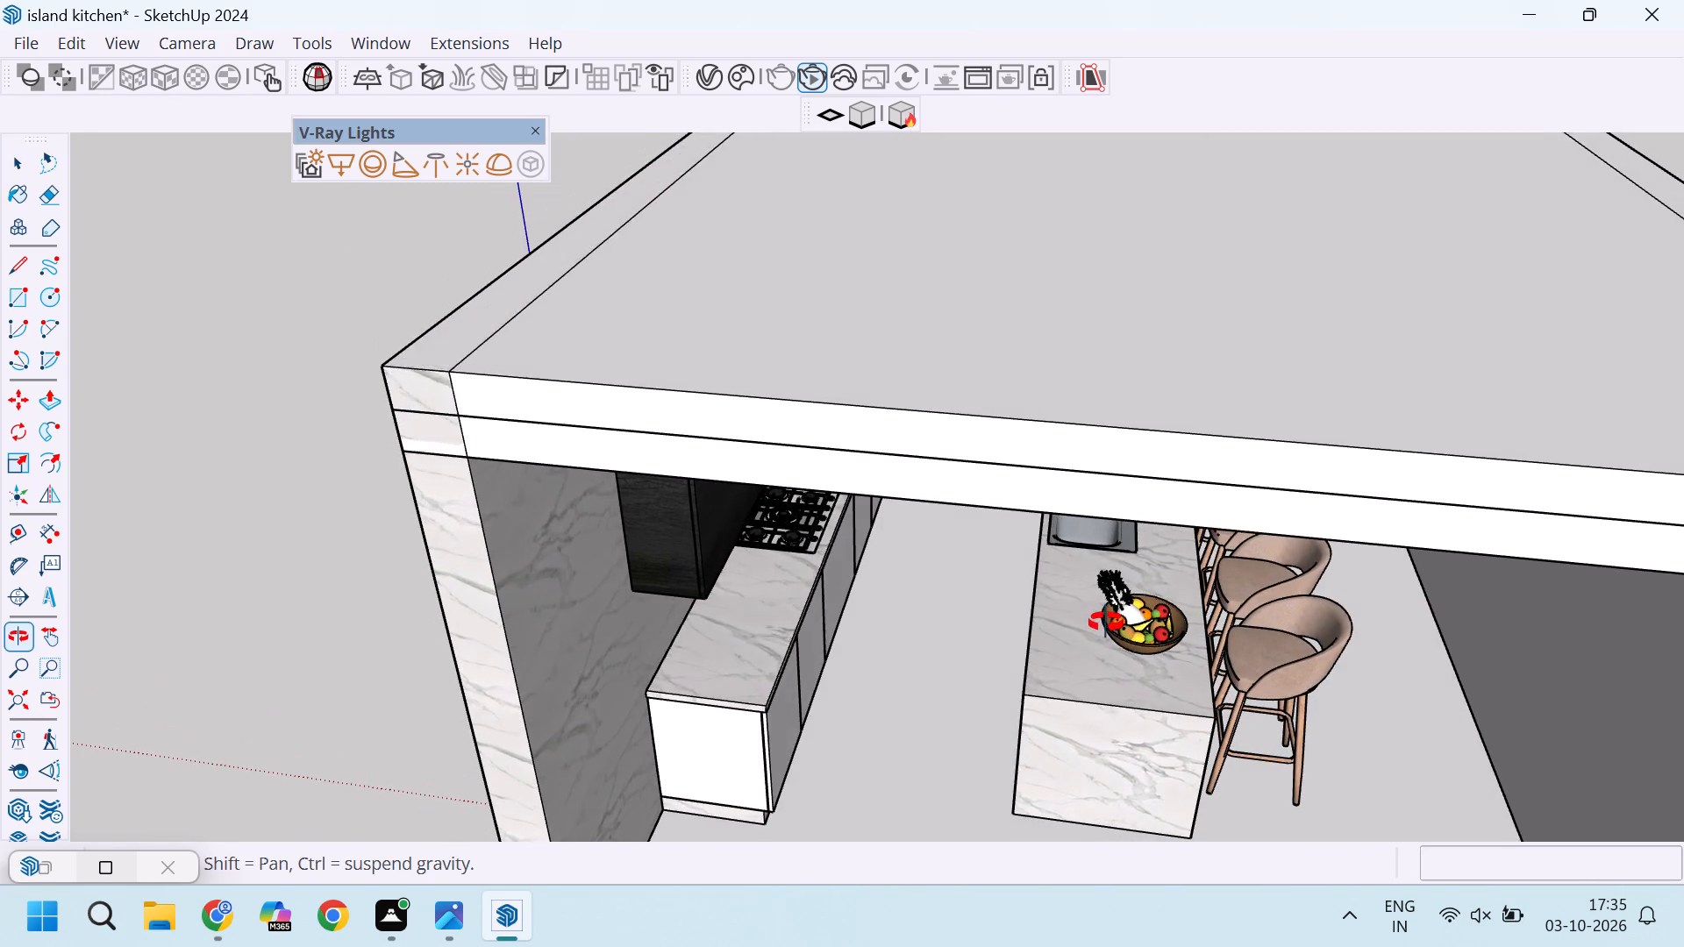
middle_drag(1106, 623, 1109, 603)
scroll(1118, 559, up, 20)
scroll(1118, 559, up, 2)
middle_drag(1107, 506, 1081, 566)
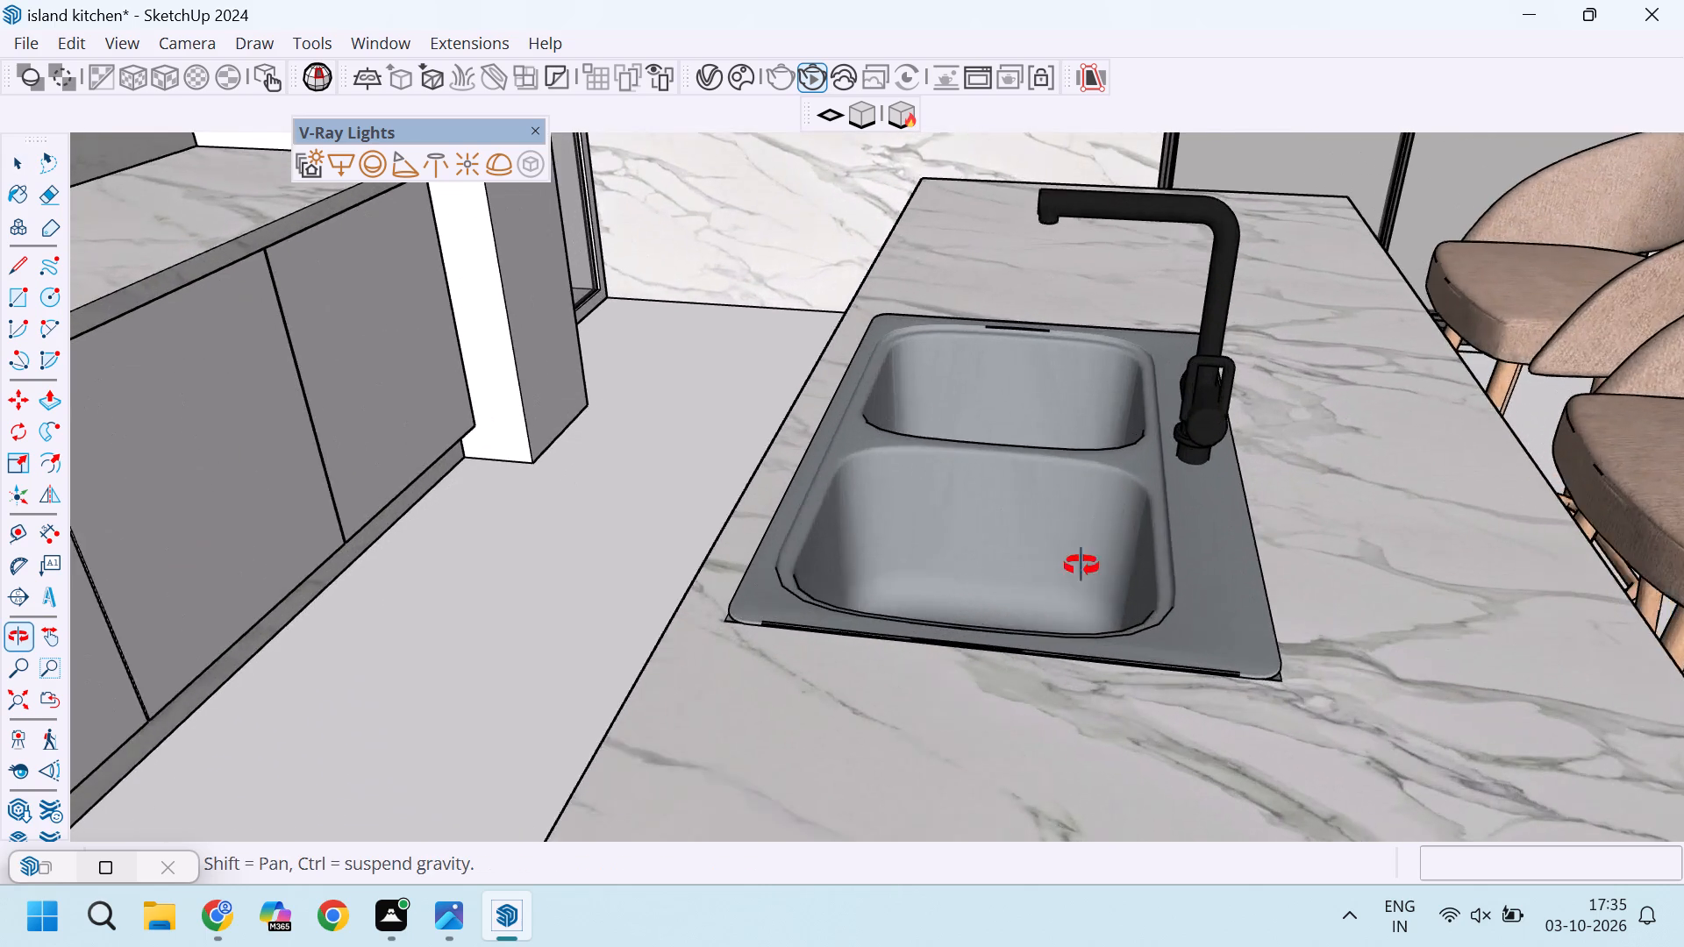
middle_drag(1081, 566, 1005, 664)
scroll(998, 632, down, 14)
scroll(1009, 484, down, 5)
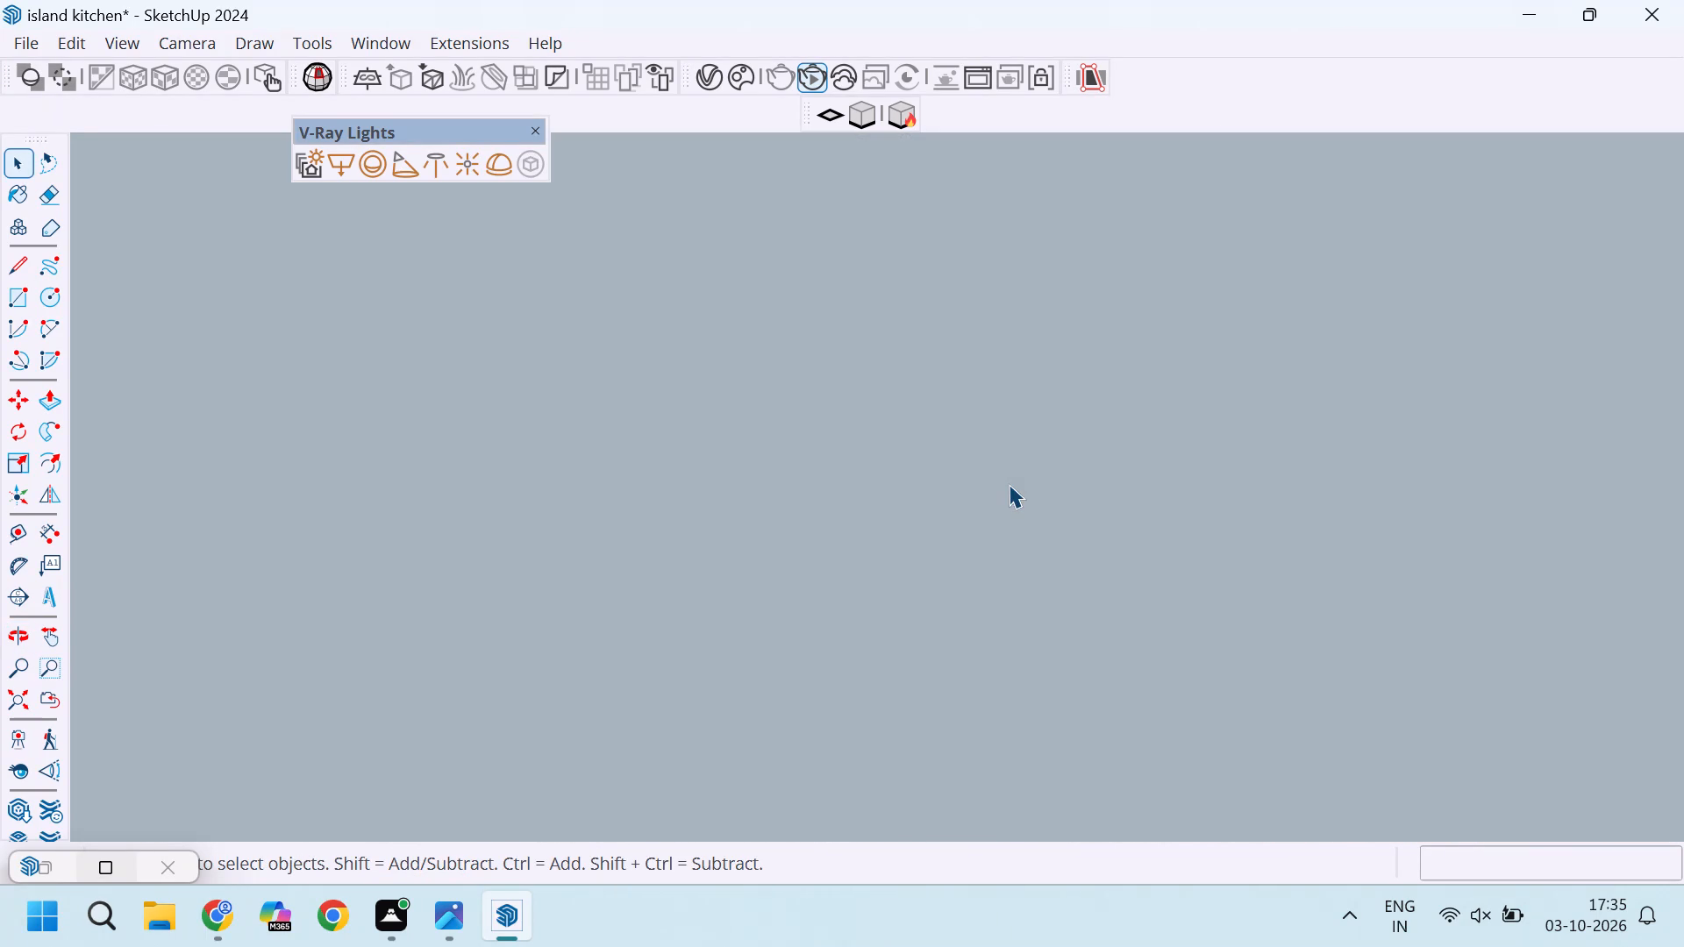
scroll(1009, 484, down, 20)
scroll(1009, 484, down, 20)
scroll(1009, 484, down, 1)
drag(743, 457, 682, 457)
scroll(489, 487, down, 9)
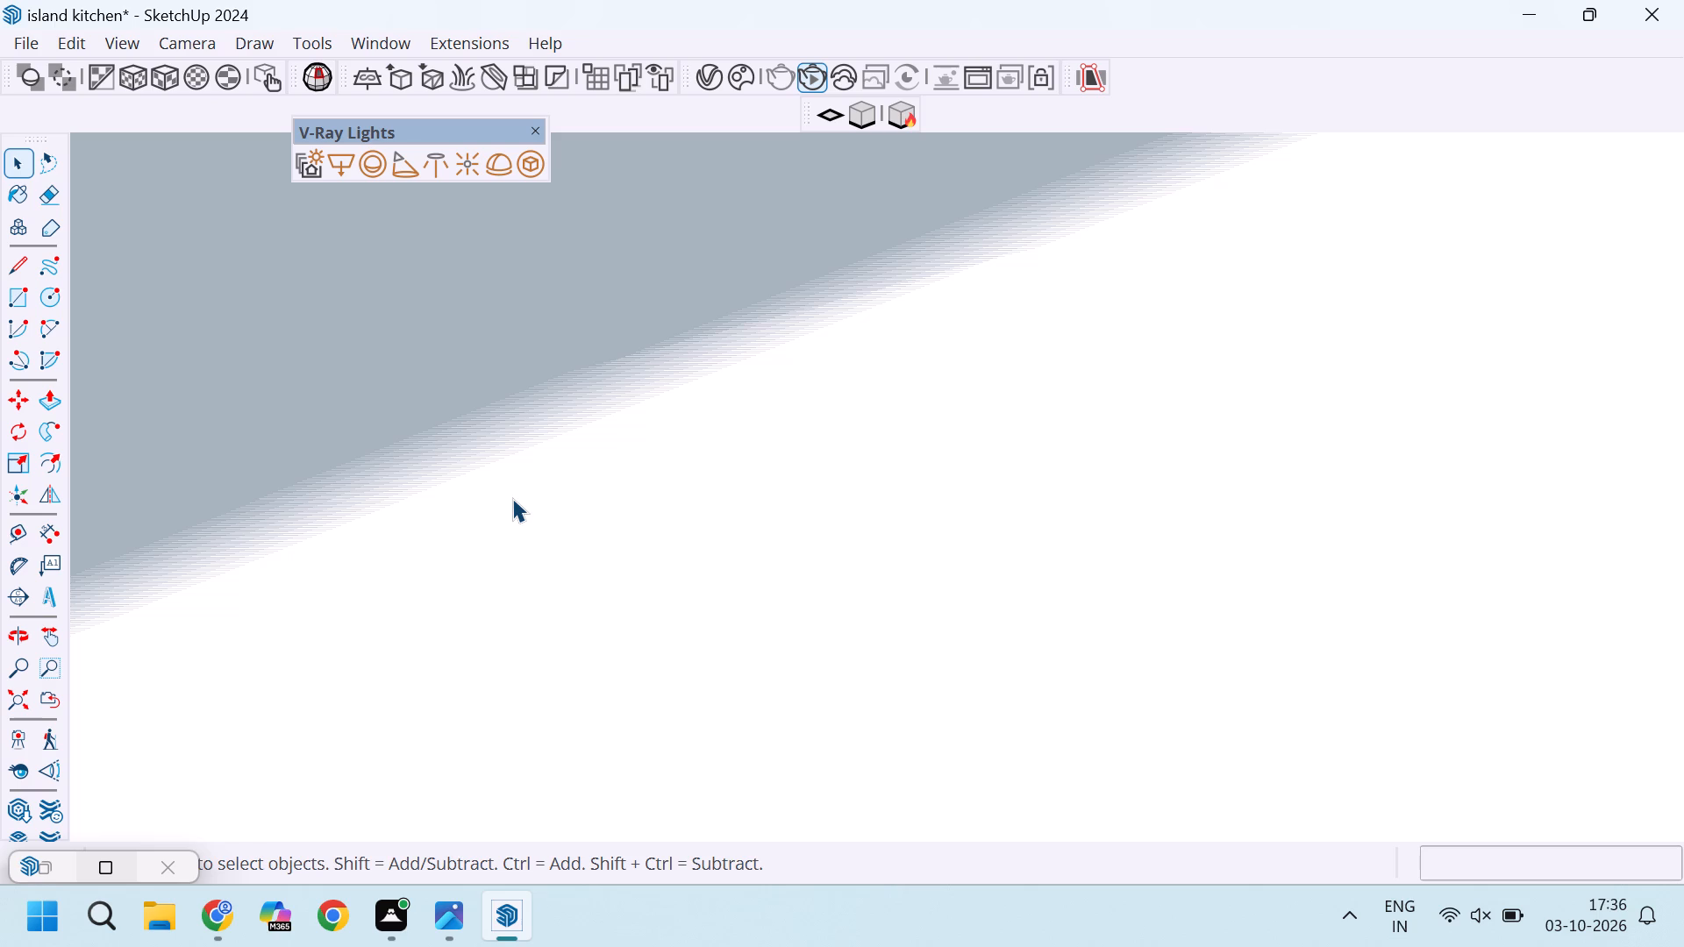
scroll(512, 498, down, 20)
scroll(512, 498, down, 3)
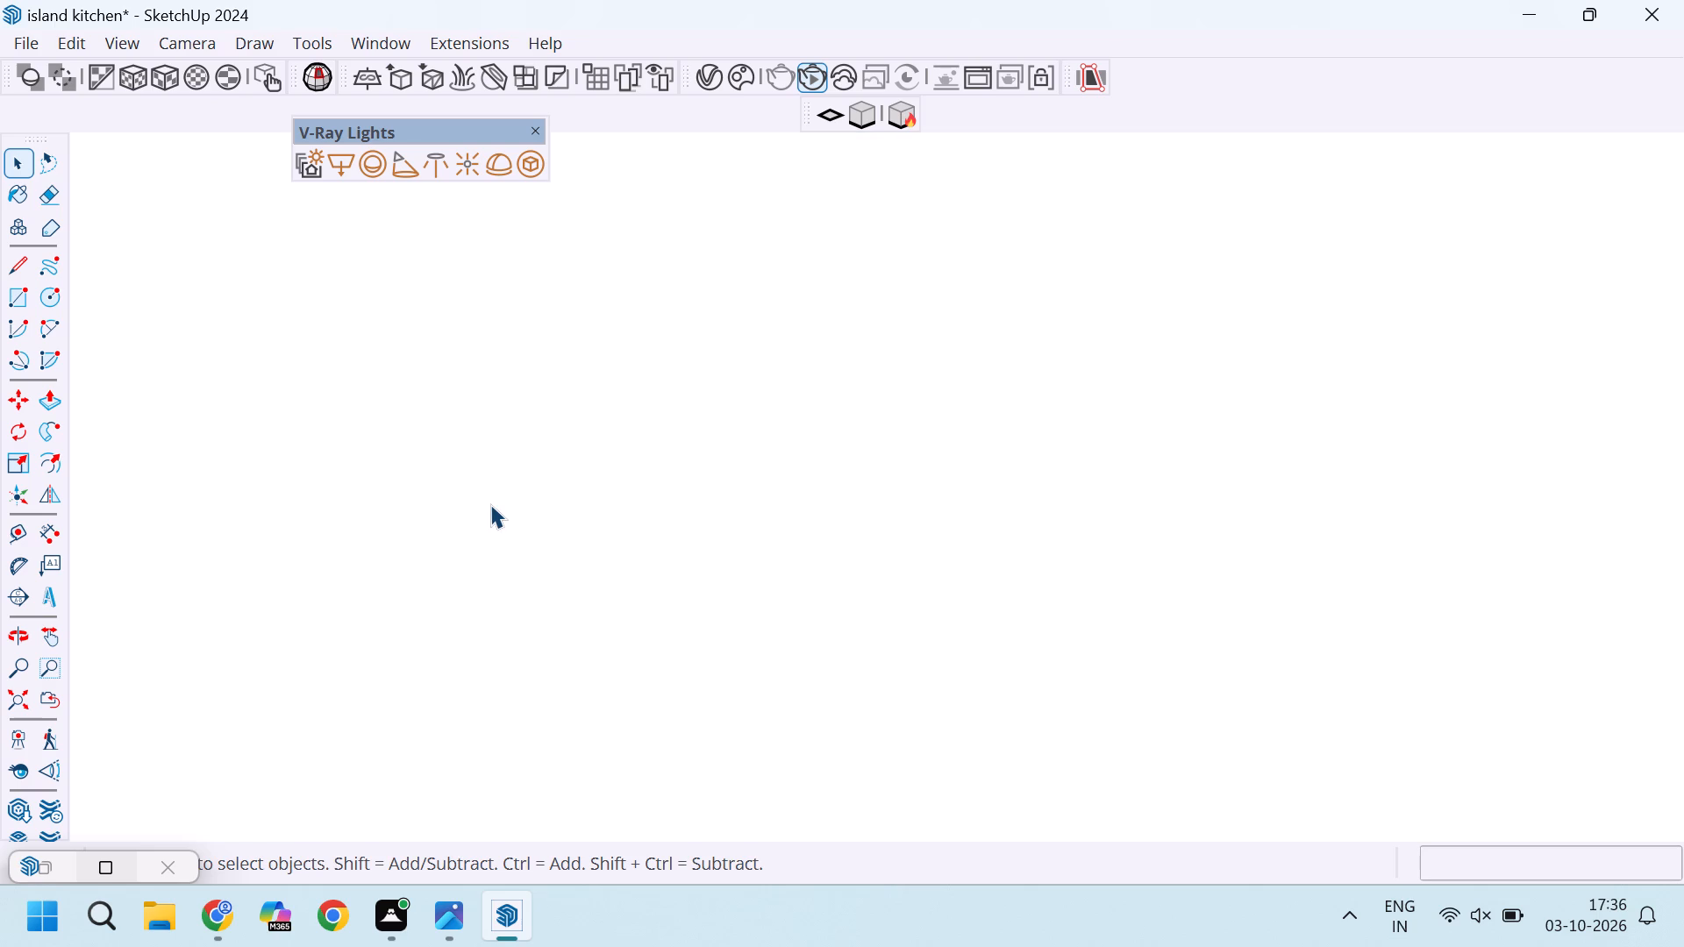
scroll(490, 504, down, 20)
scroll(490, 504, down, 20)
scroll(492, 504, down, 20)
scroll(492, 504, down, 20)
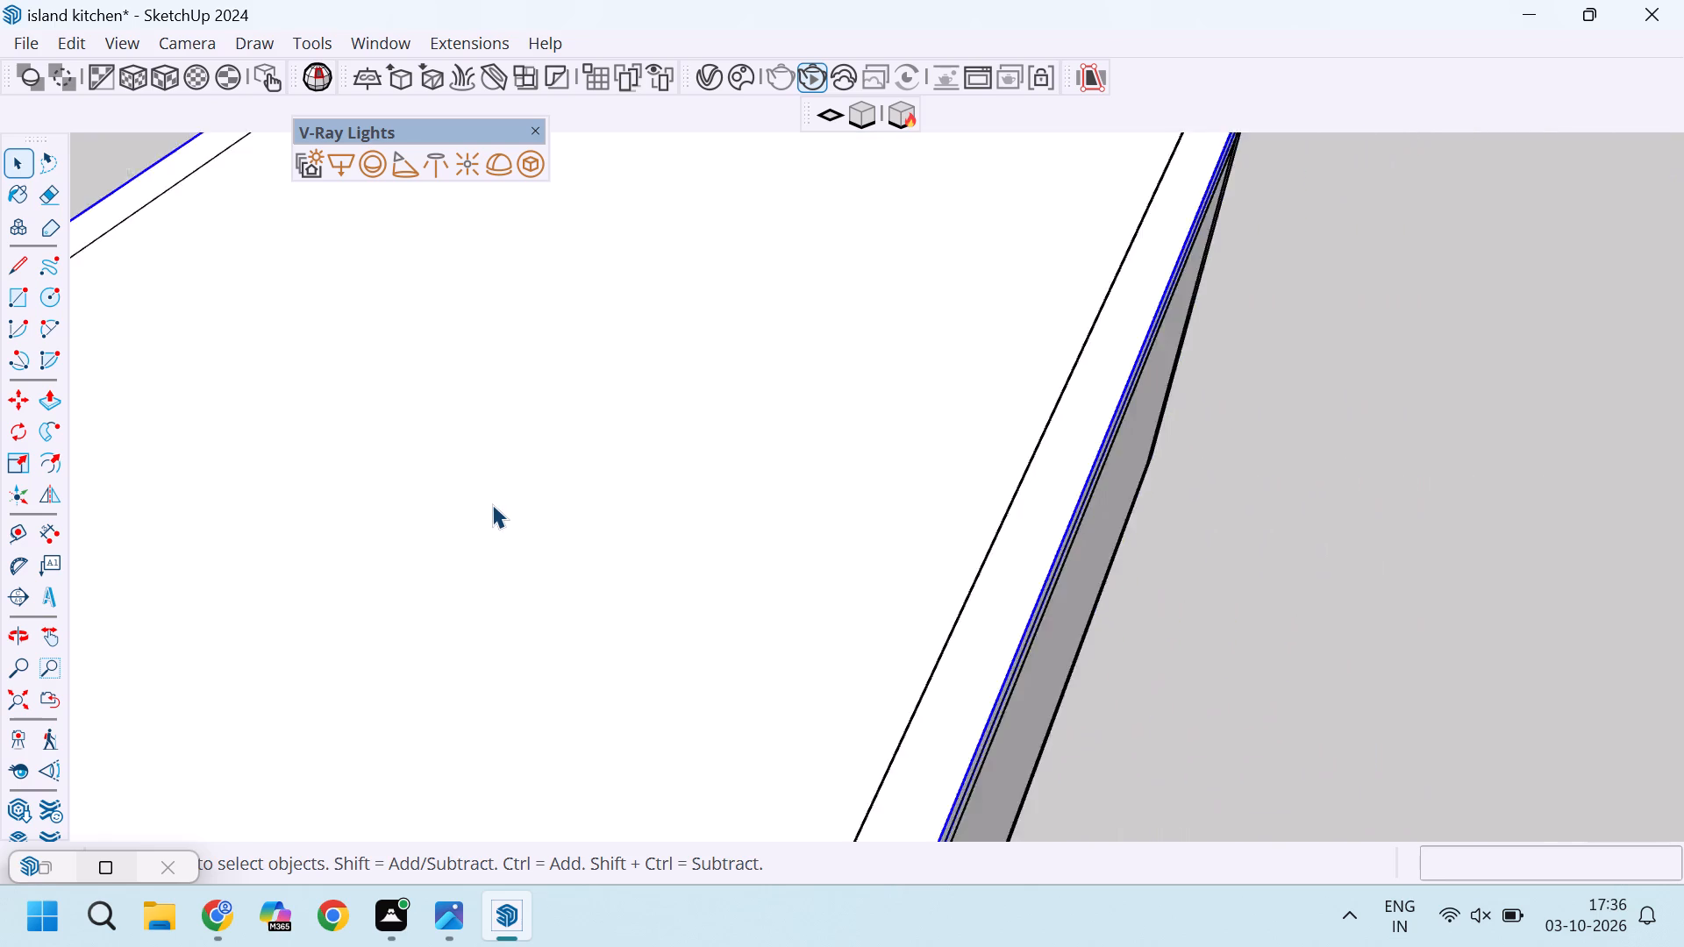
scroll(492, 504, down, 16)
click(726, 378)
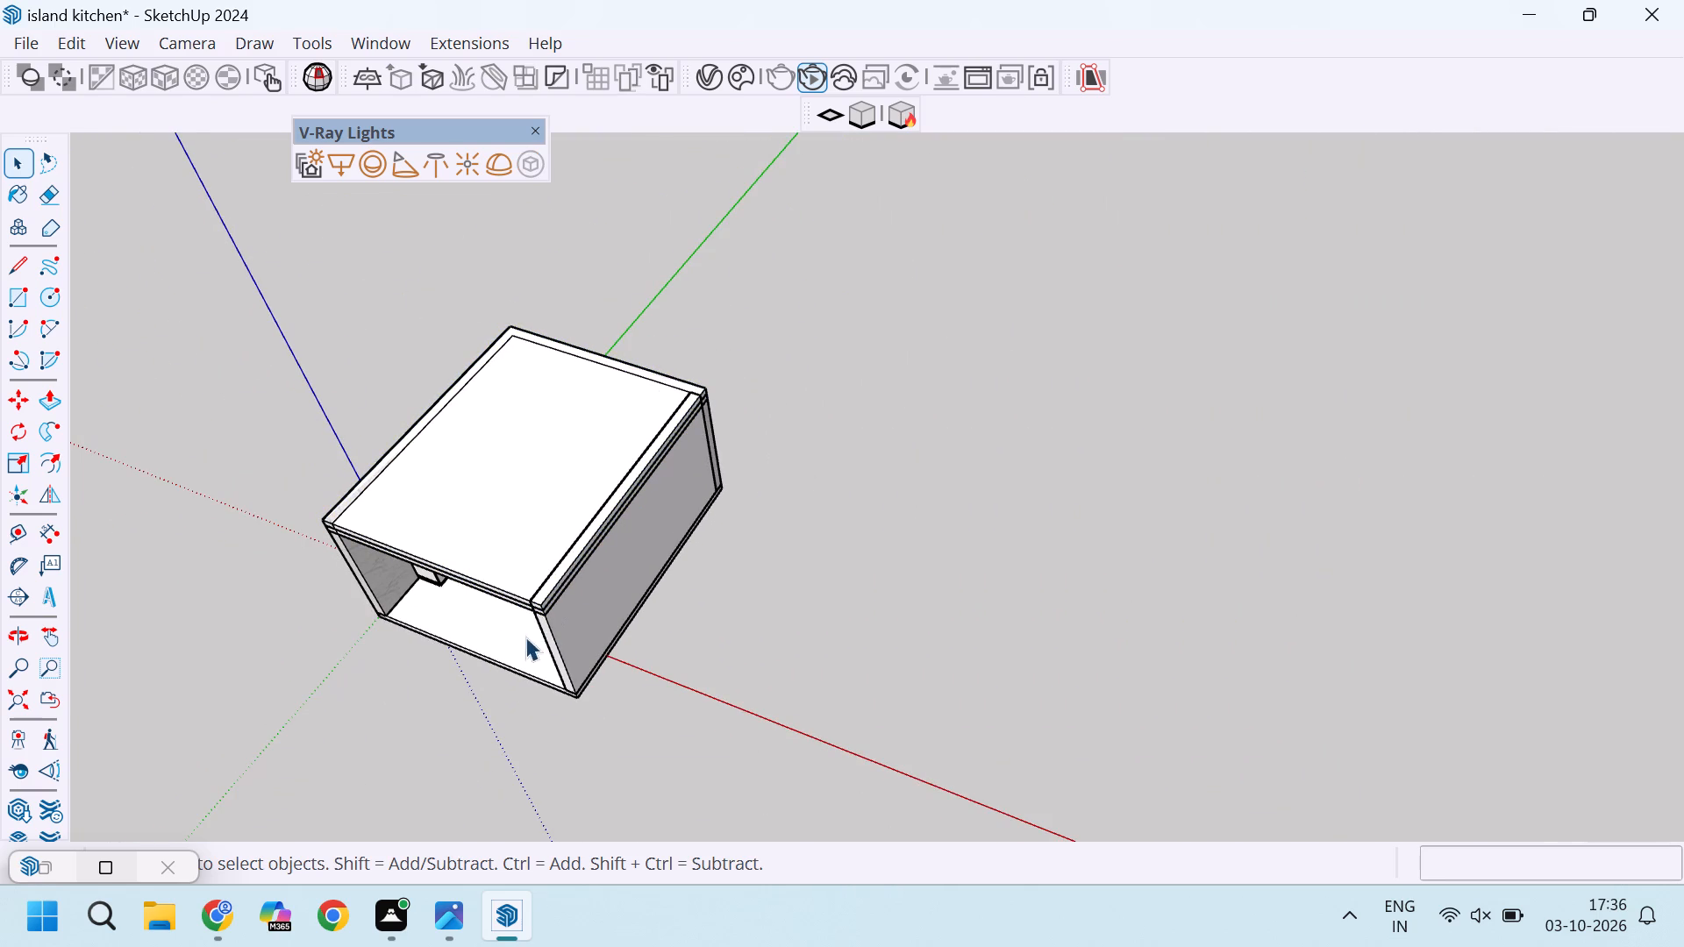
Examine the whole kitchen room from outside, viewing its open front and side wall from several angles and distances.
middle_drag(524, 637, 539, 432)
scroll(539, 452, up, 14)
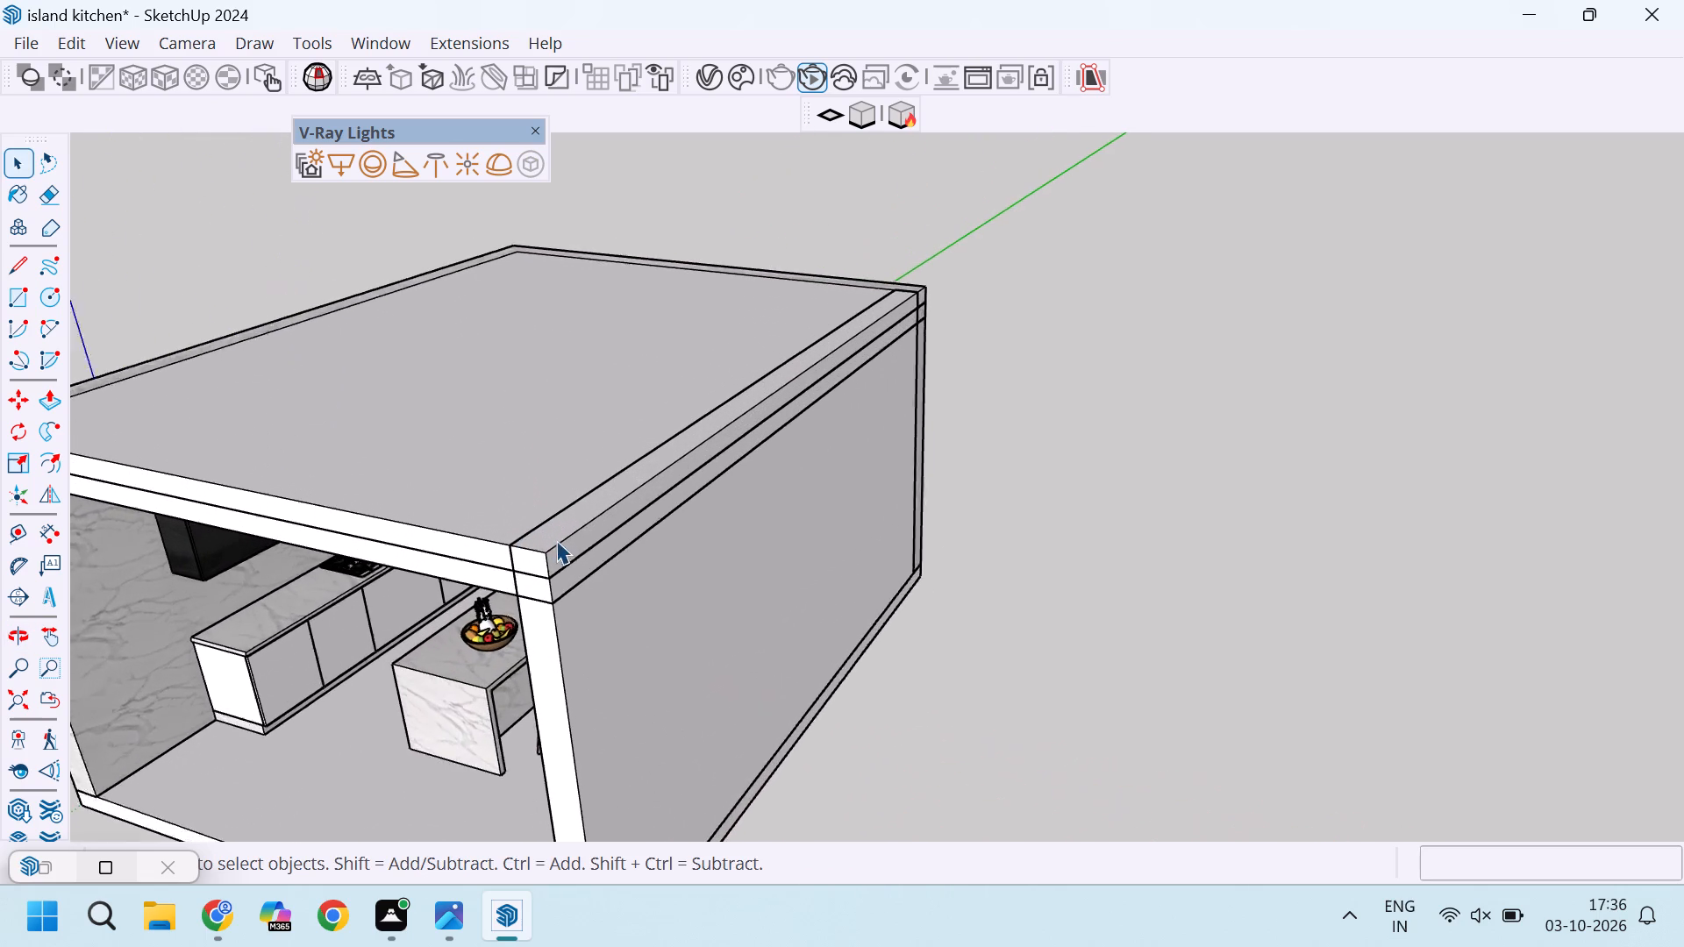
scroll(678, 551, down, 7)
middle_drag(587, 648, 837, 467)
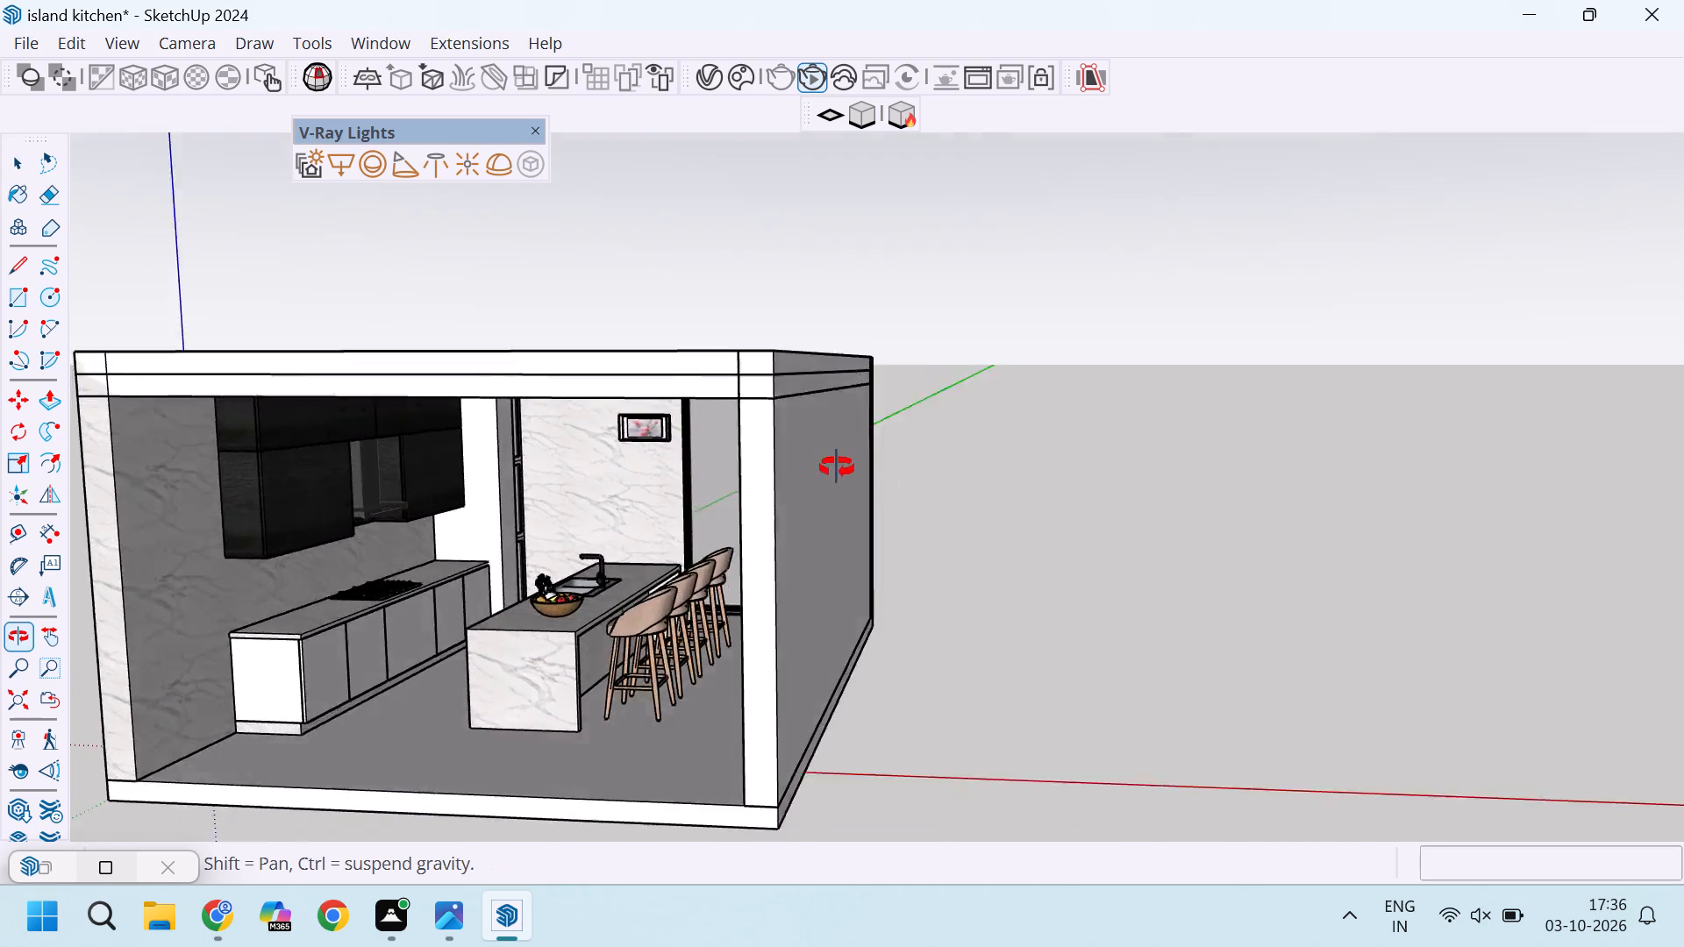
middle_drag(837, 467, 666, 478)
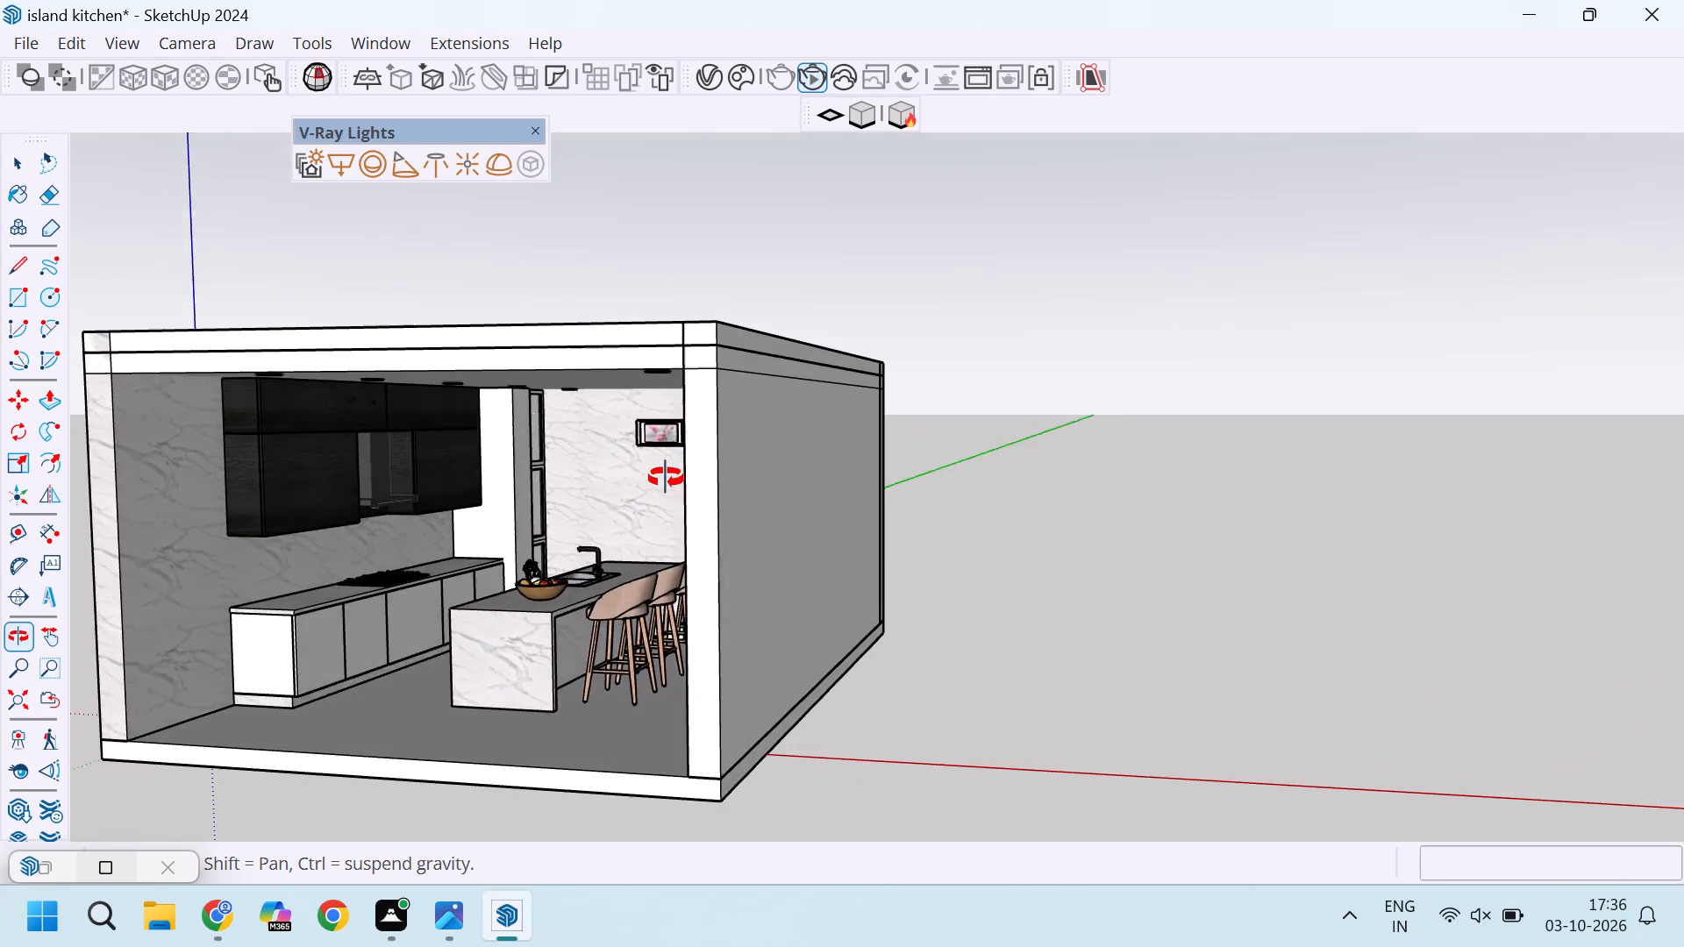
middle_drag(666, 478, 692, 498)
scroll(810, 593, down, 4)
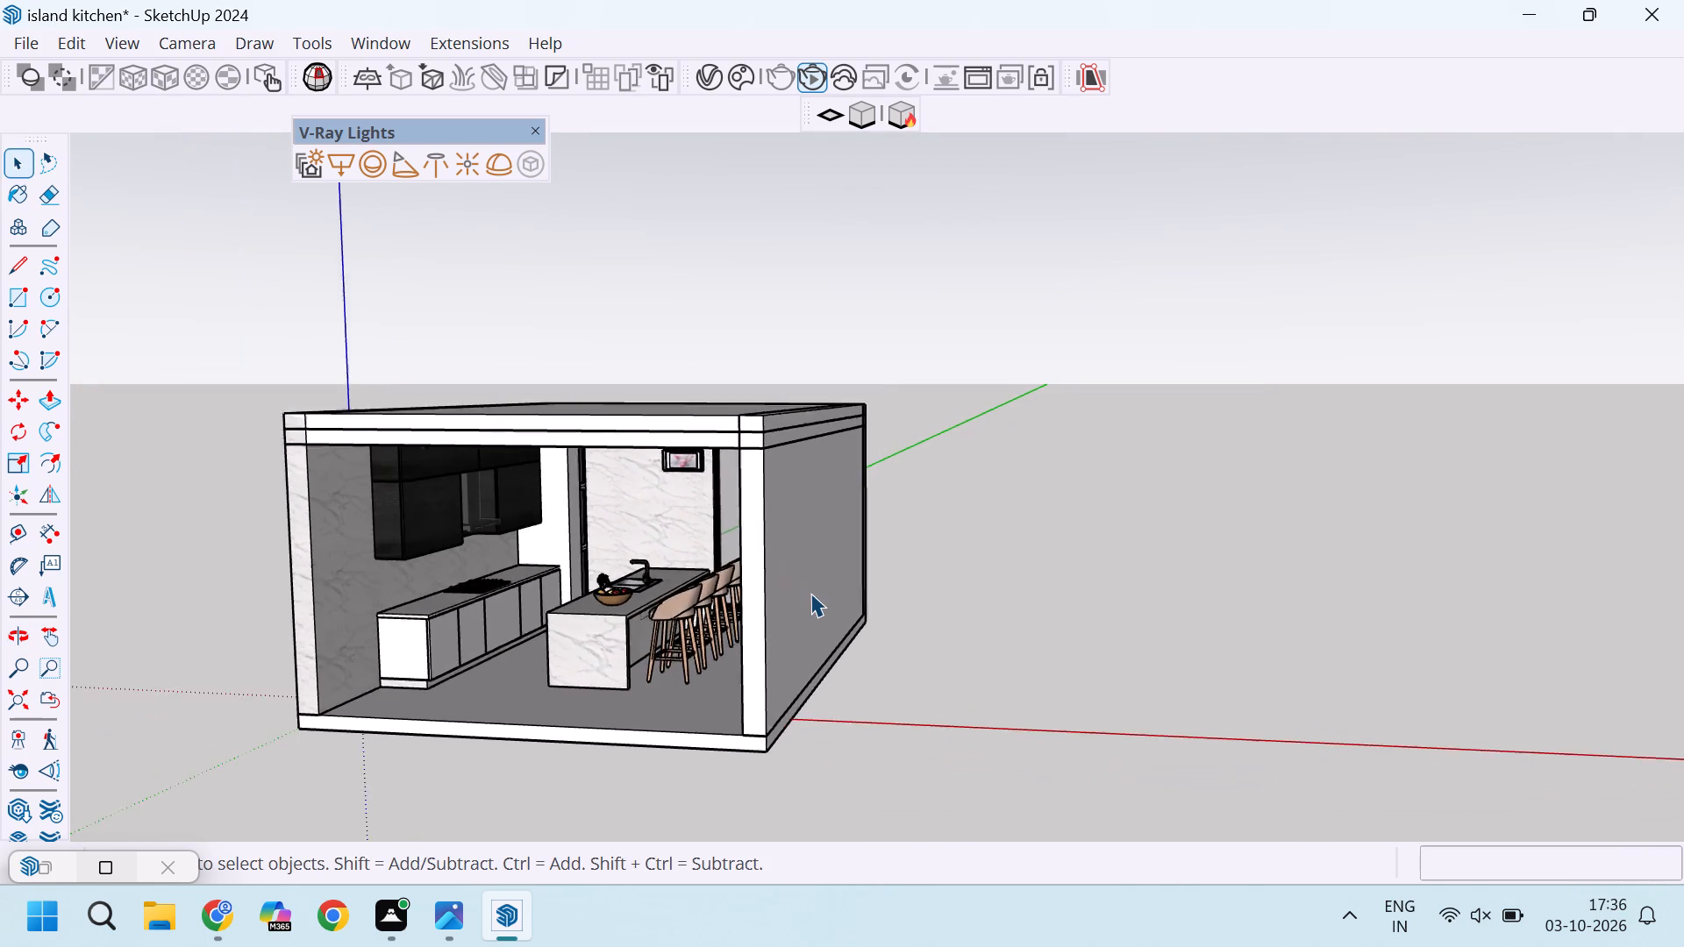
scroll(810, 593, down, 3)
scroll(582, 414, up, 4)
middle_drag(896, 459, 844, 459)
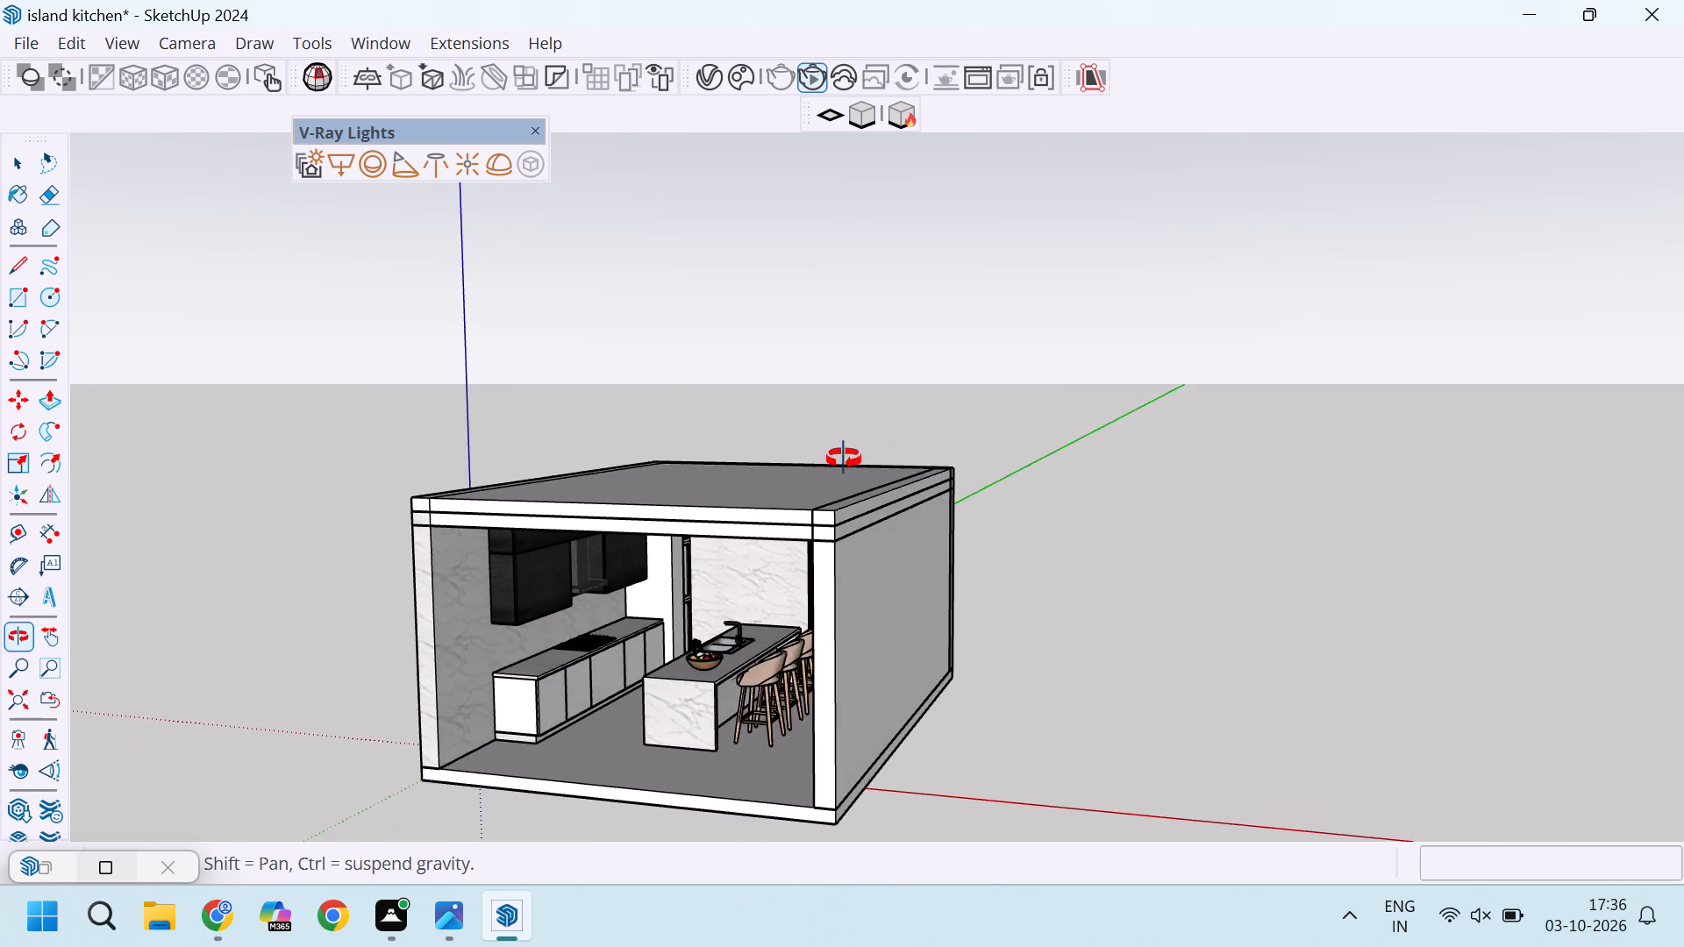
middle_drag(844, 459, 852, 445)
scroll(734, 408, up, 3)
scroll(707, 412, down, 4)
scroll(731, 541, up, 4)
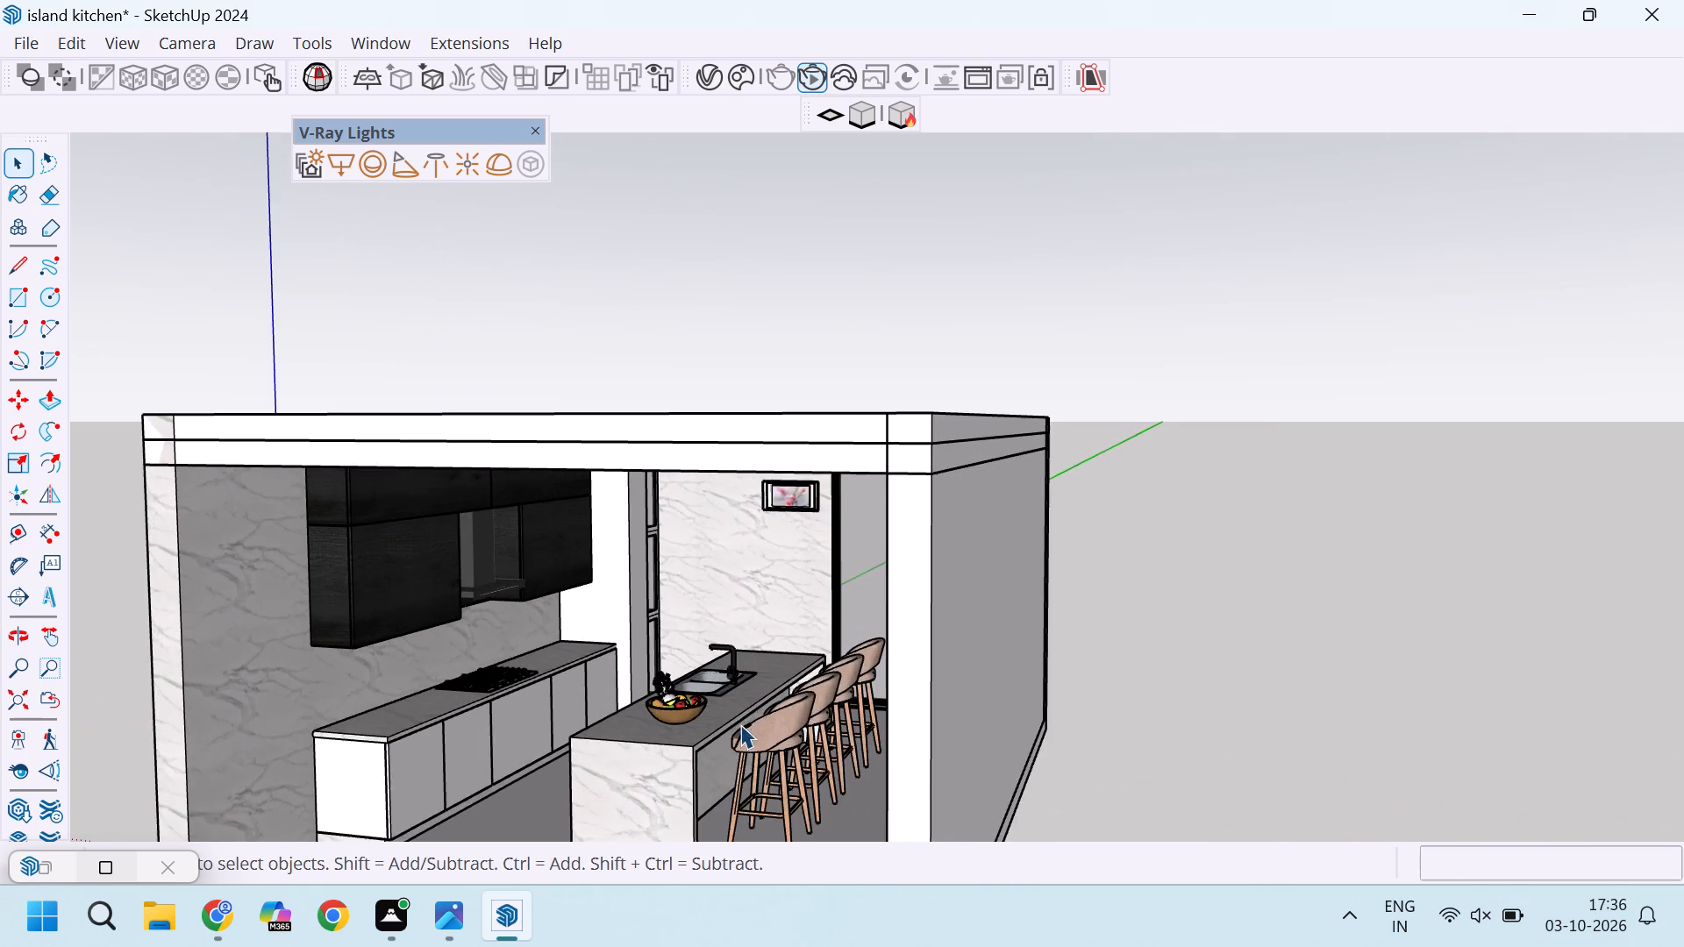
scroll(674, 463, down, 9)
scroll(796, 643, up, 5)
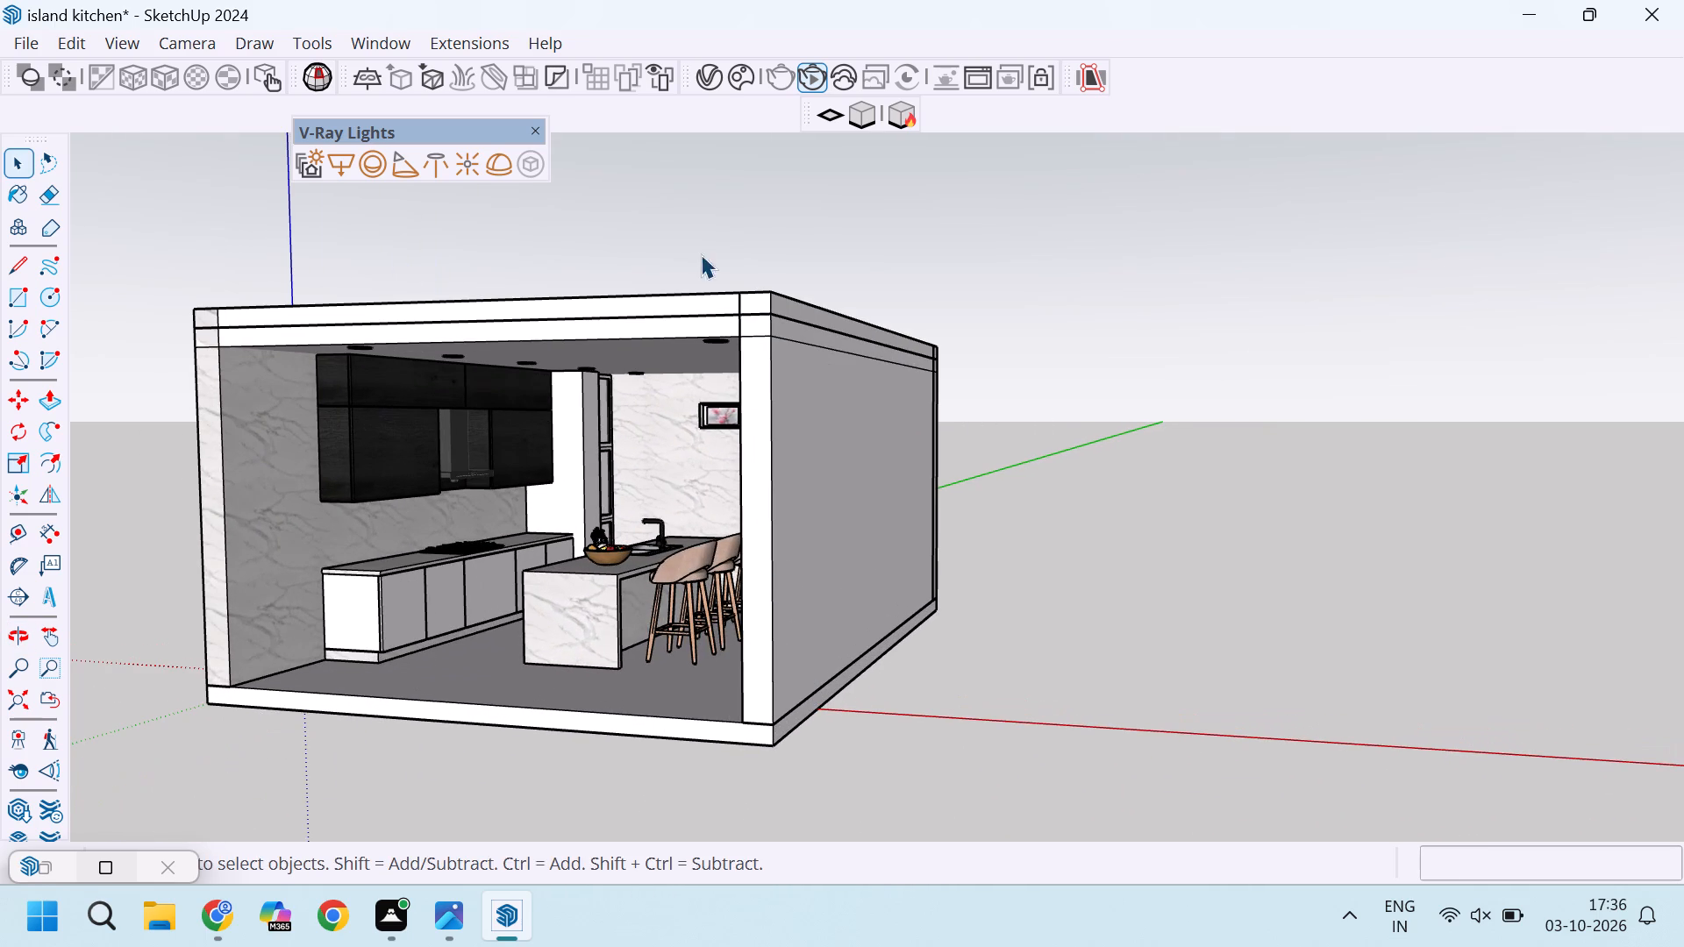
middle_drag(652, 242, 613, 242)
scroll(613, 242, up, 2)
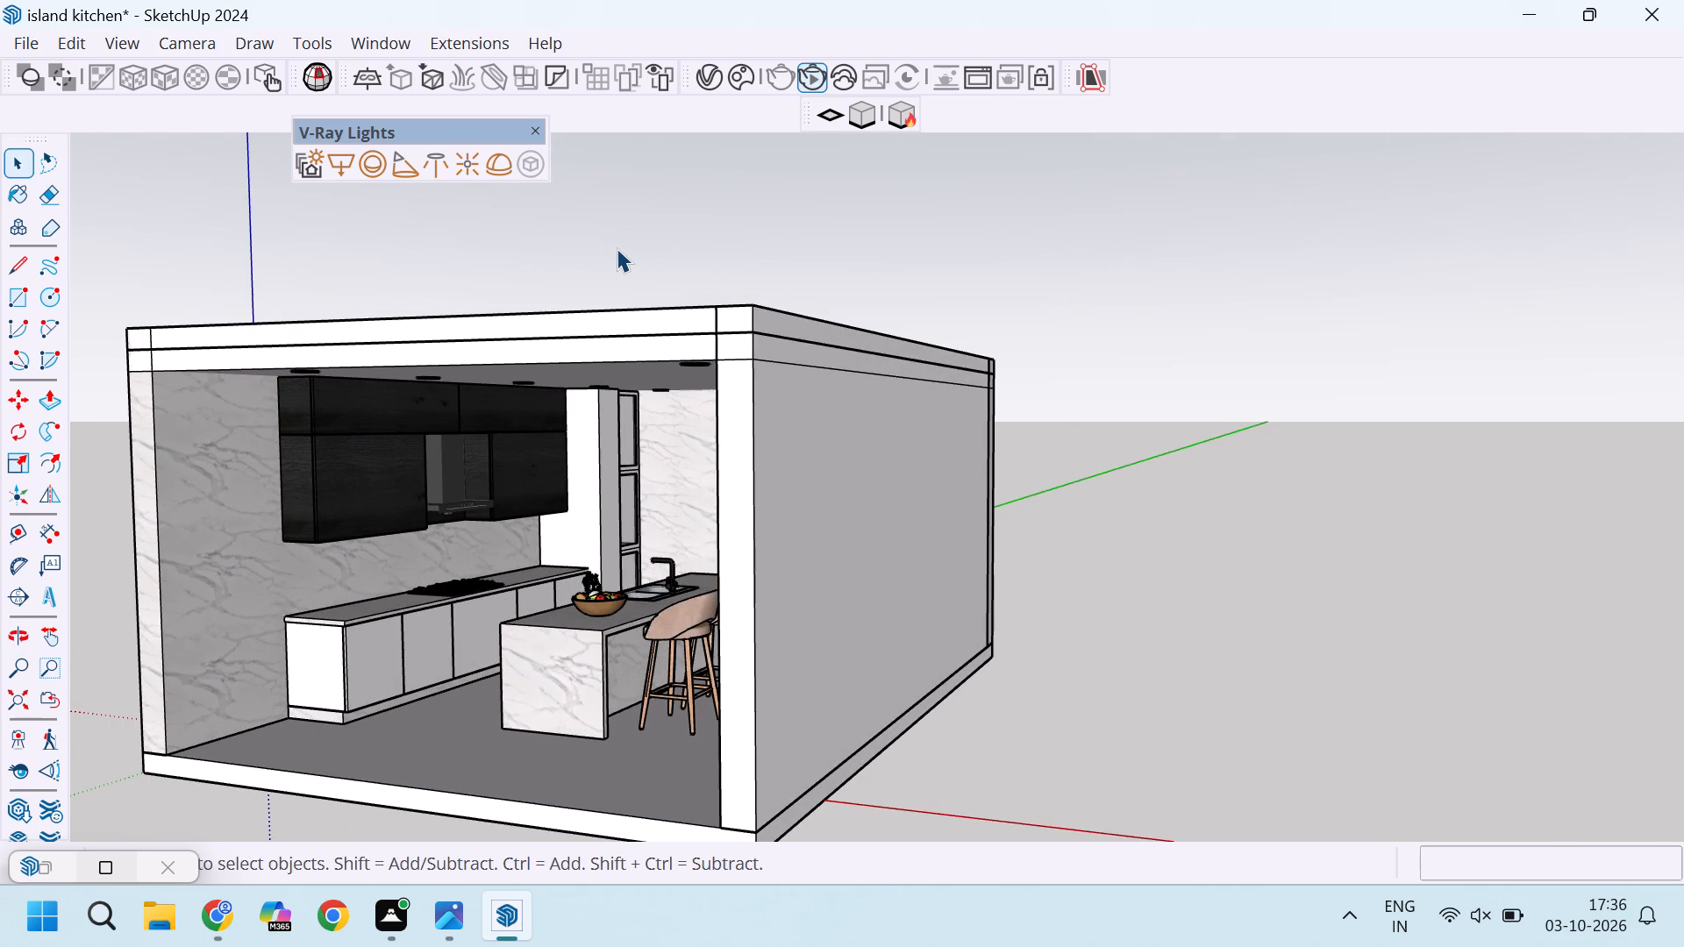
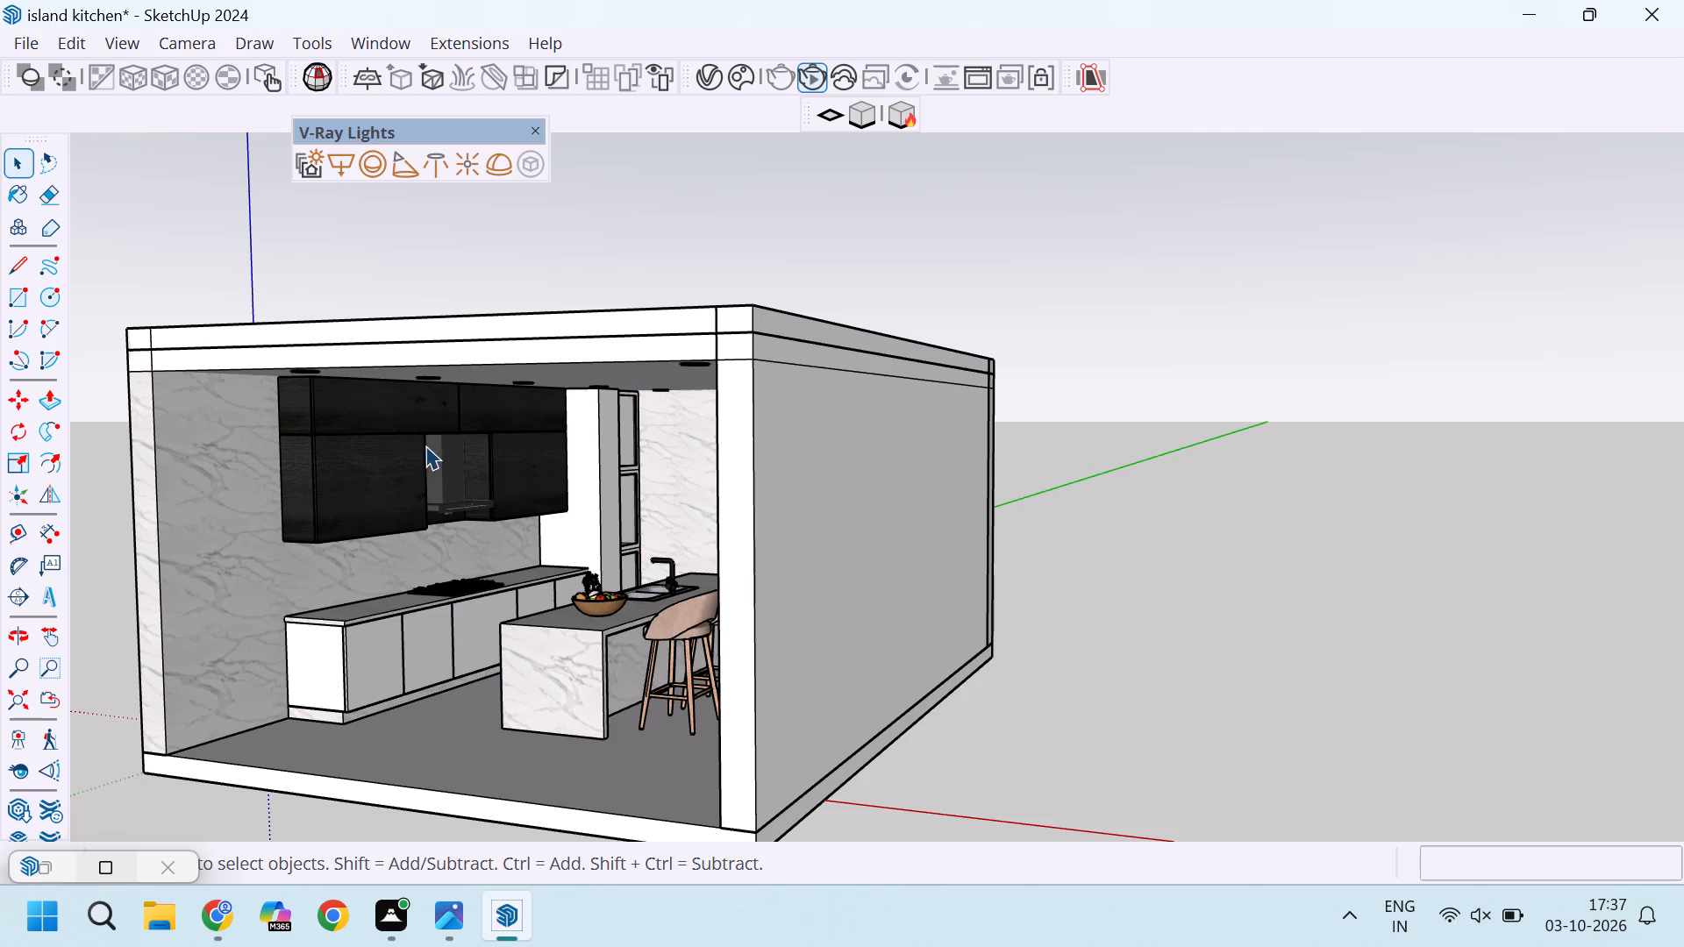
Examine the kitchen through the room's open front, from close to the range hood and wall cabinets out to the whole room.
scroll(443, 421, up, 4)
scroll(532, 452, up, 7)
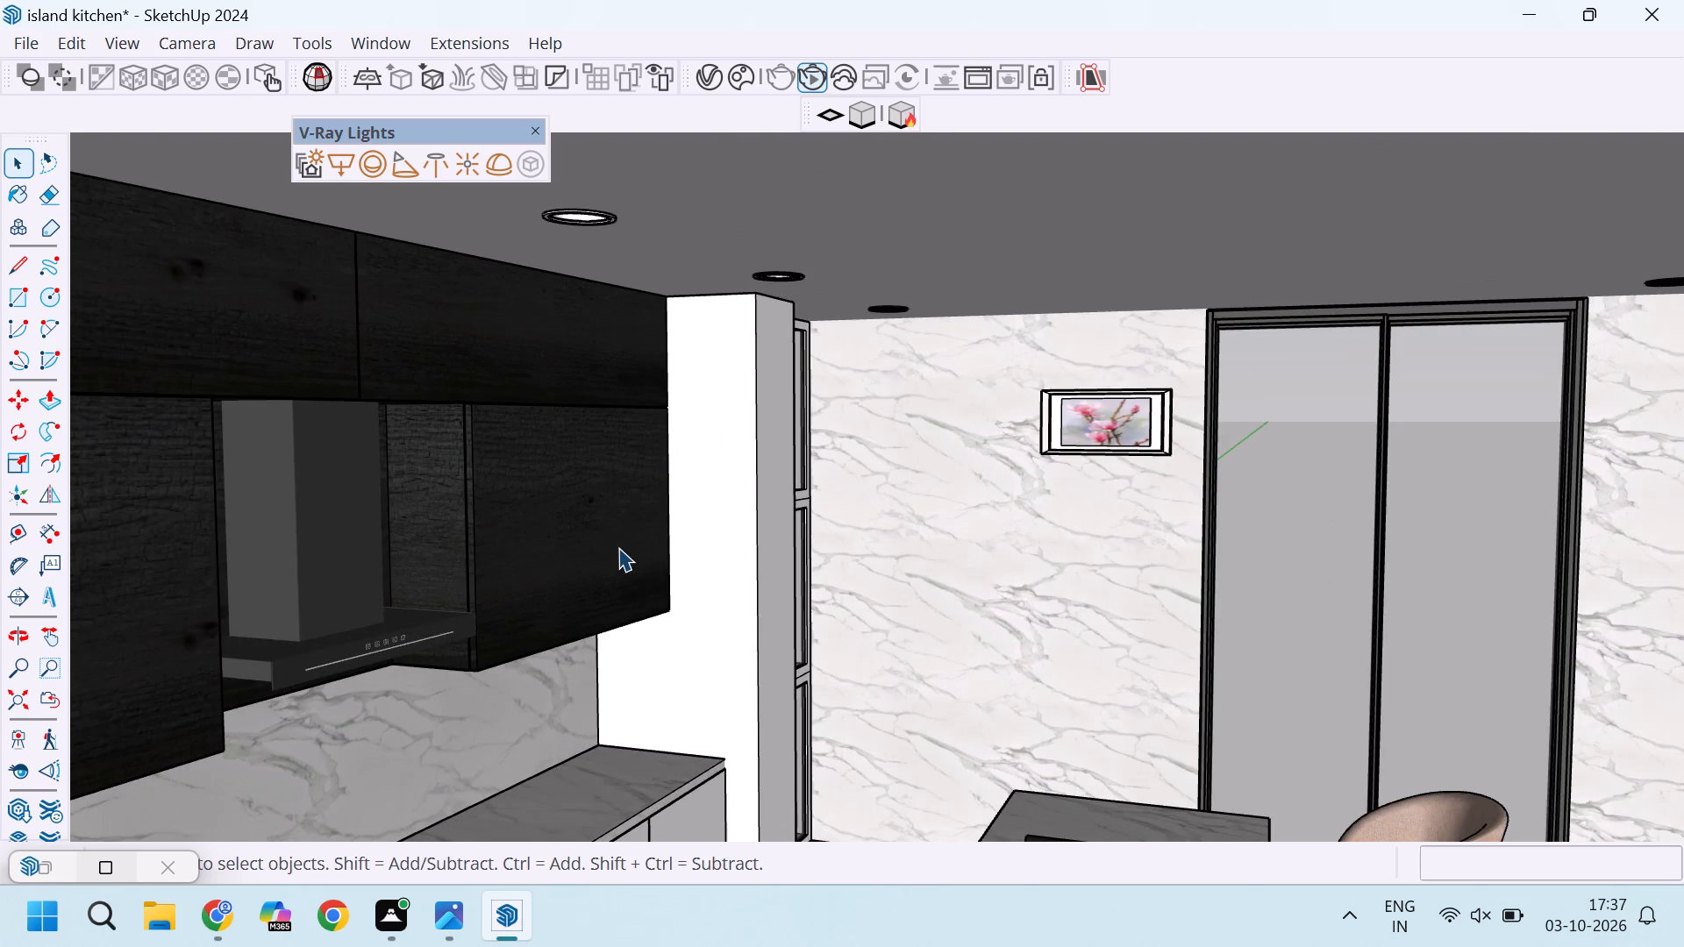
scroll(617, 553, down, 7)
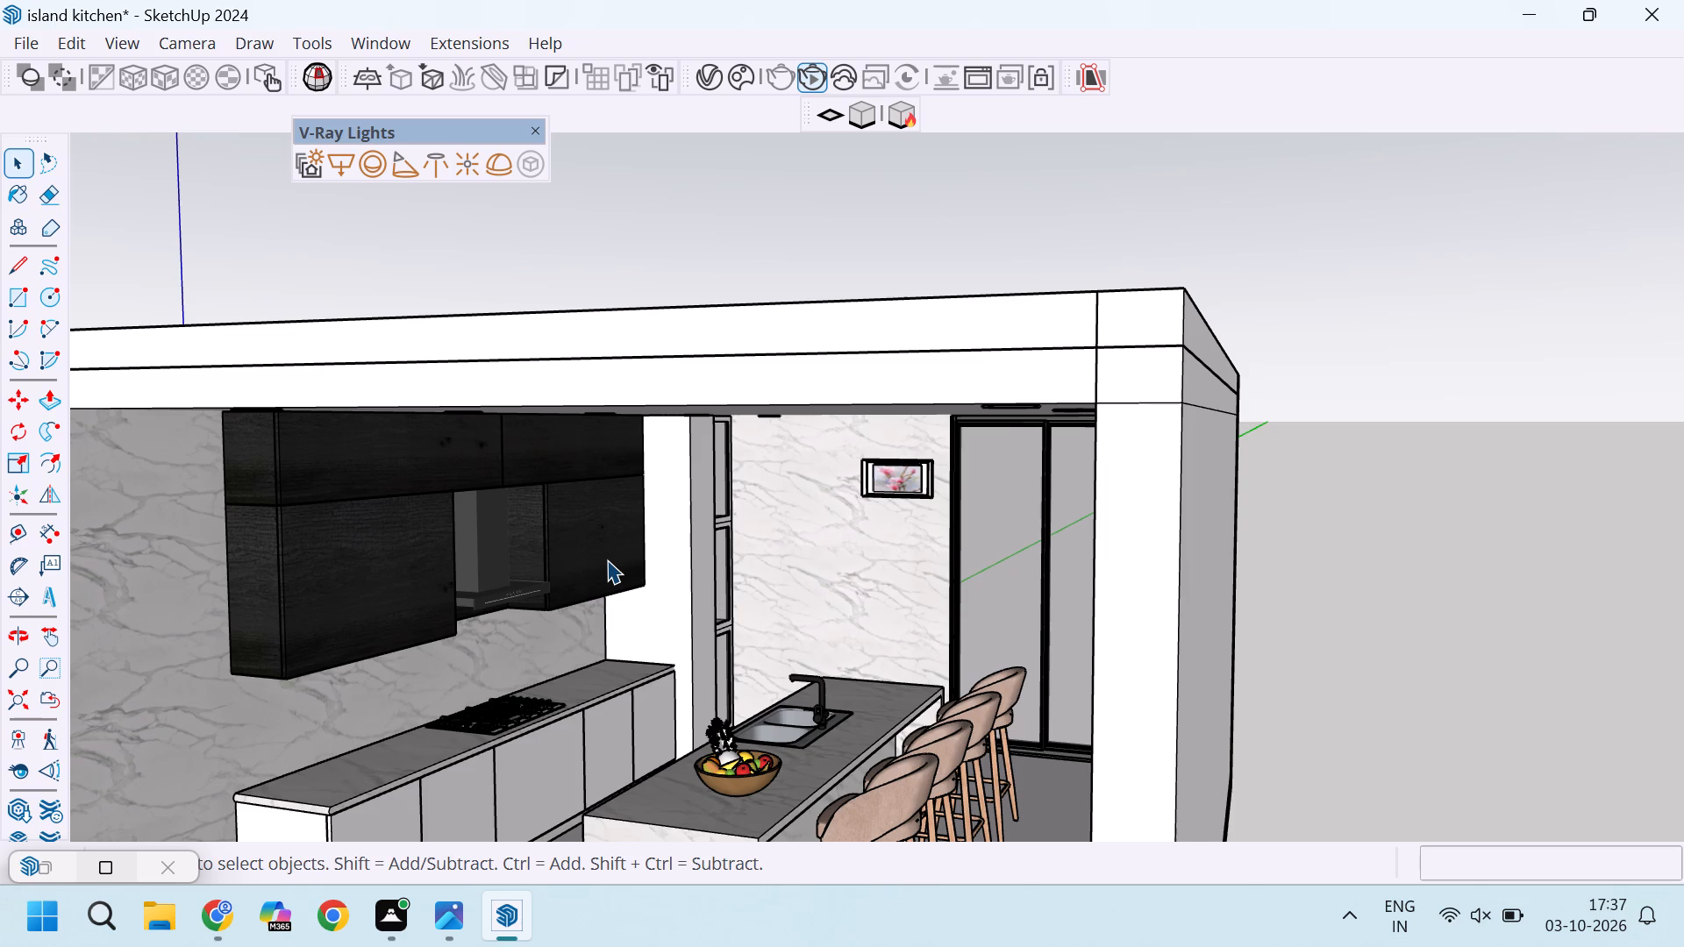
scroll(606, 559, down, 11)
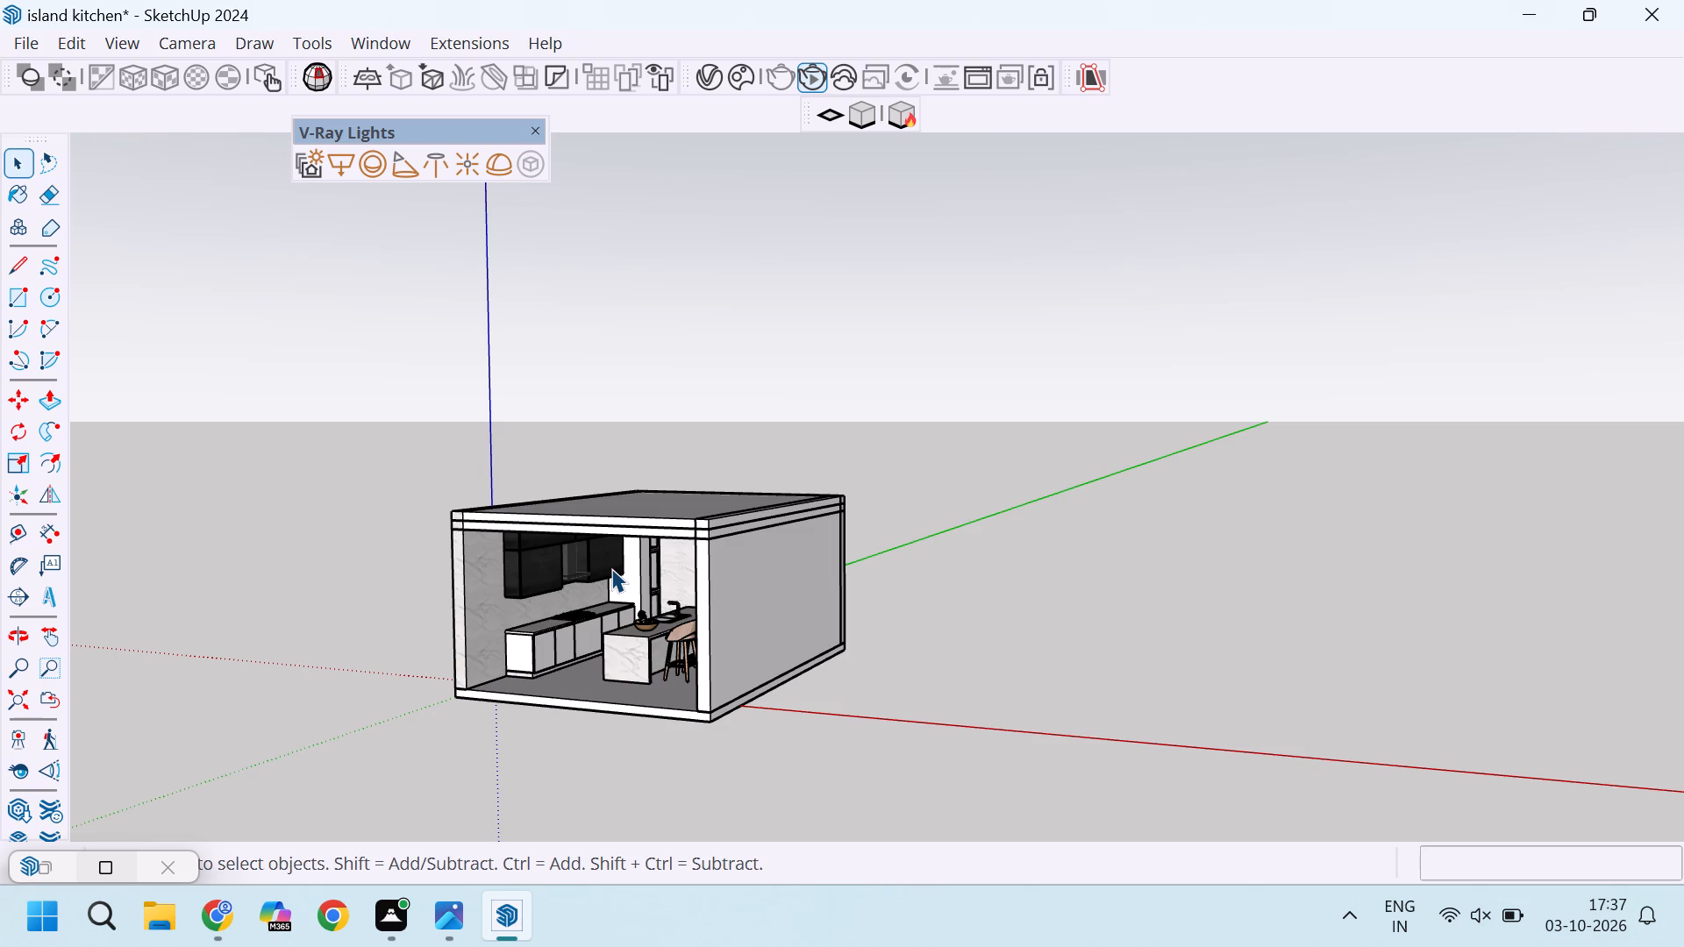
scroll(611, 568, down, 3)
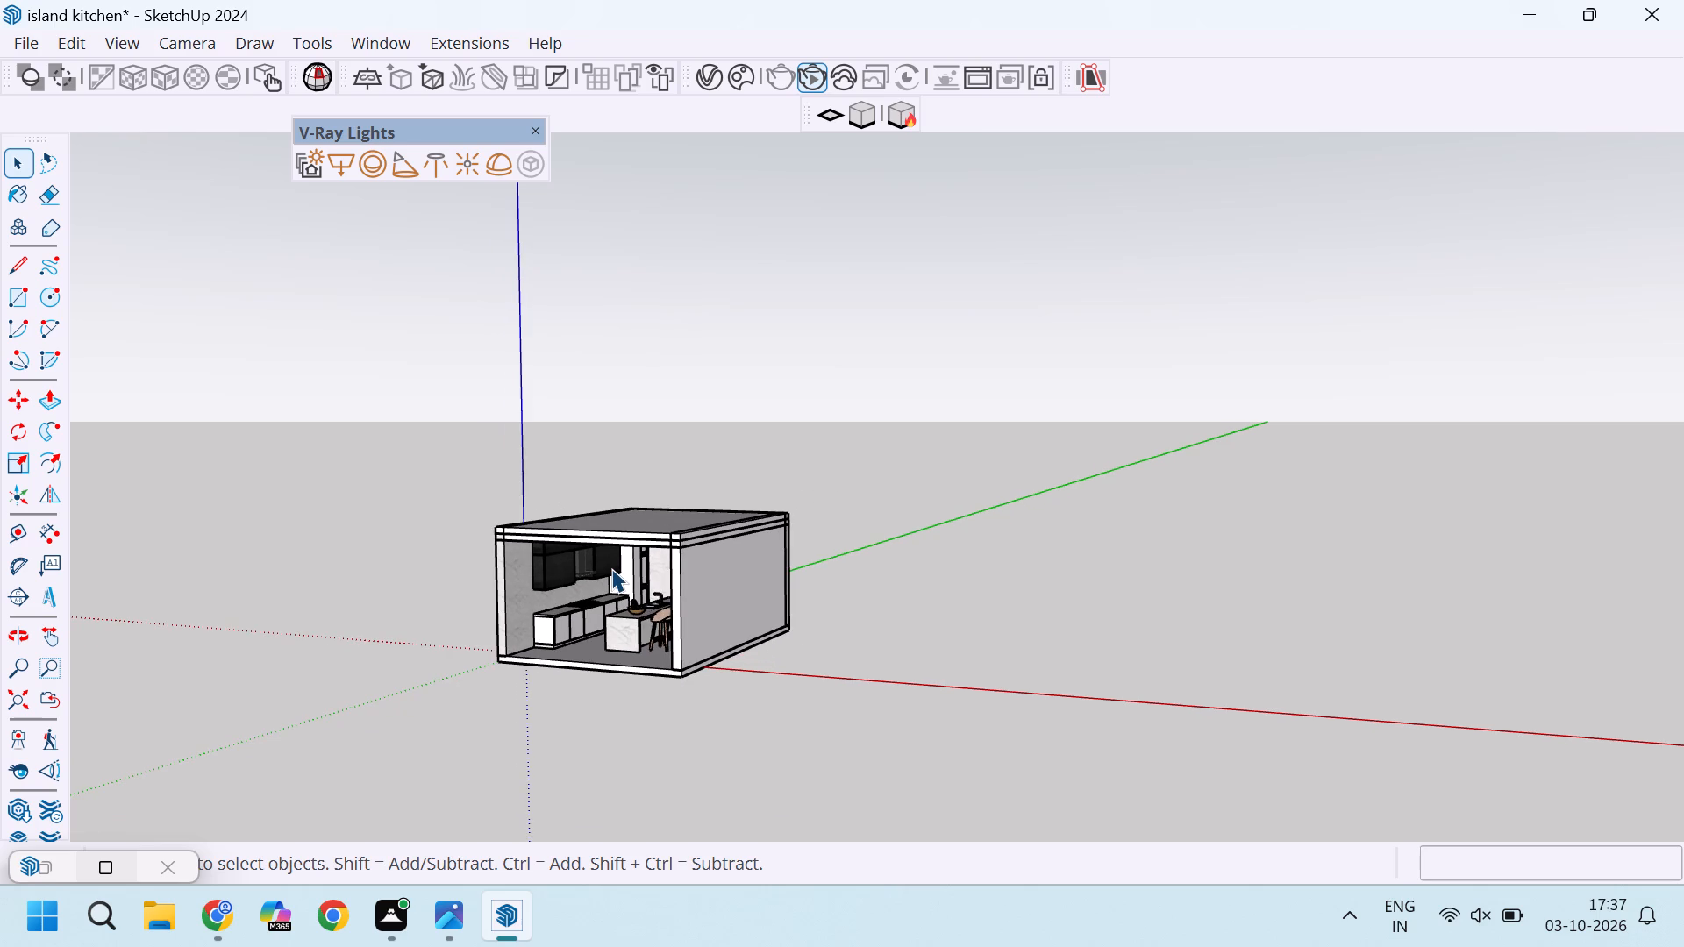
scroll(611, 568, down, 4)
scroll(611, 568, up, 11)
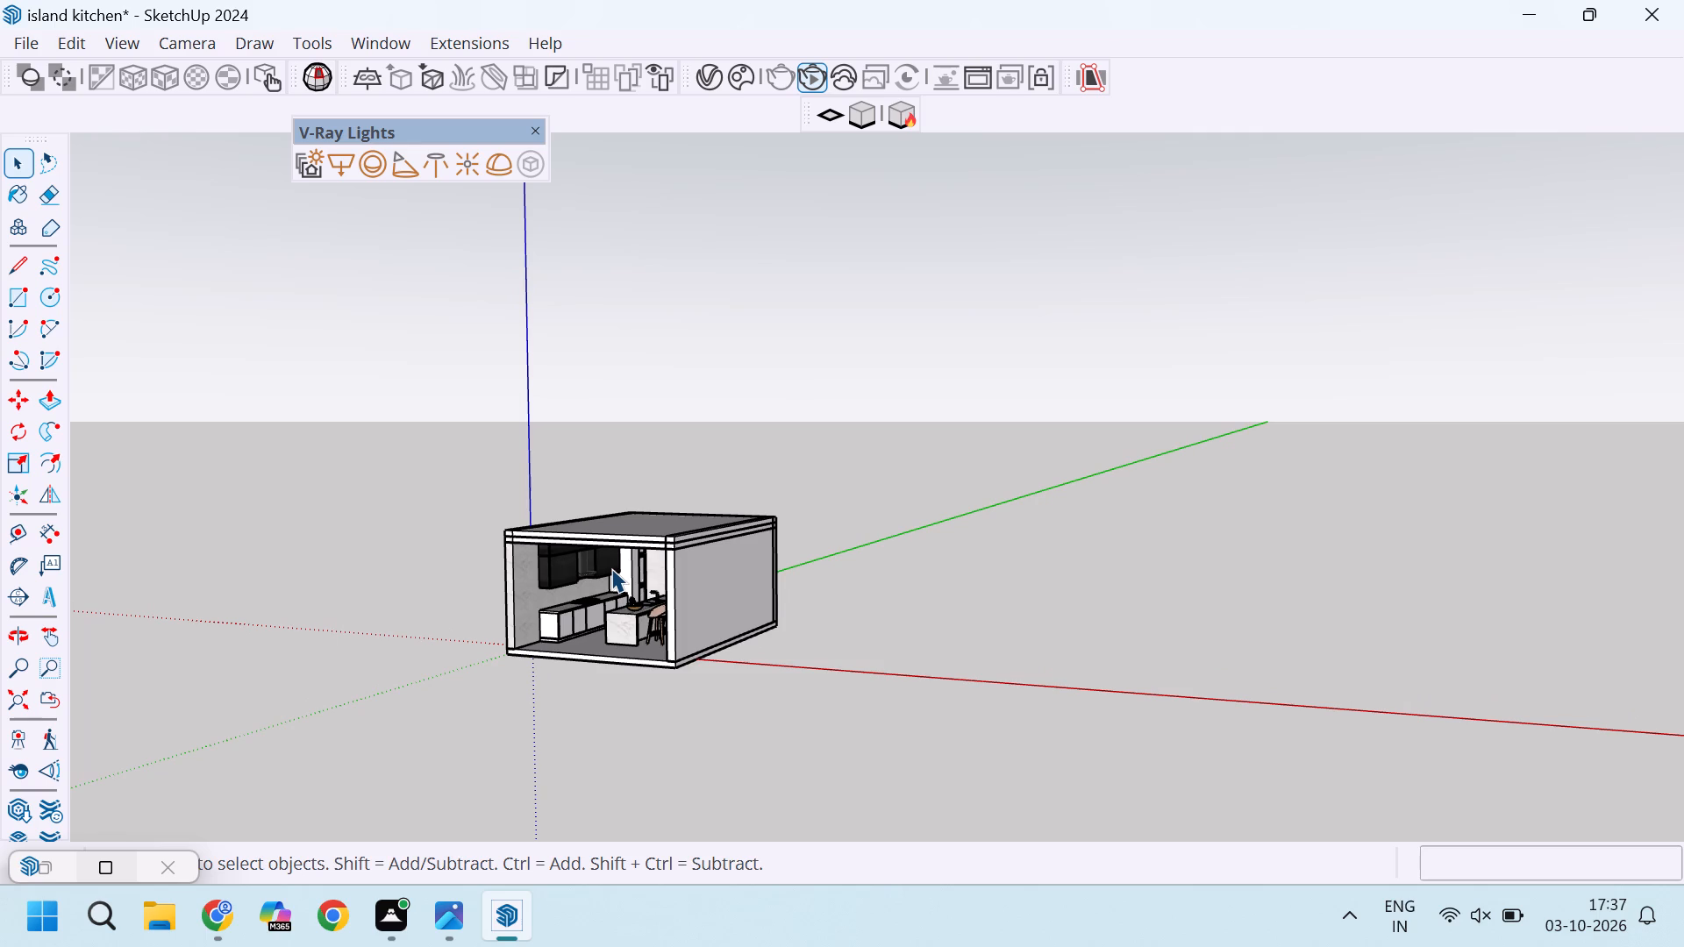
scroll(611, 568, down, 3)
scroll(611, 568, up, 3)
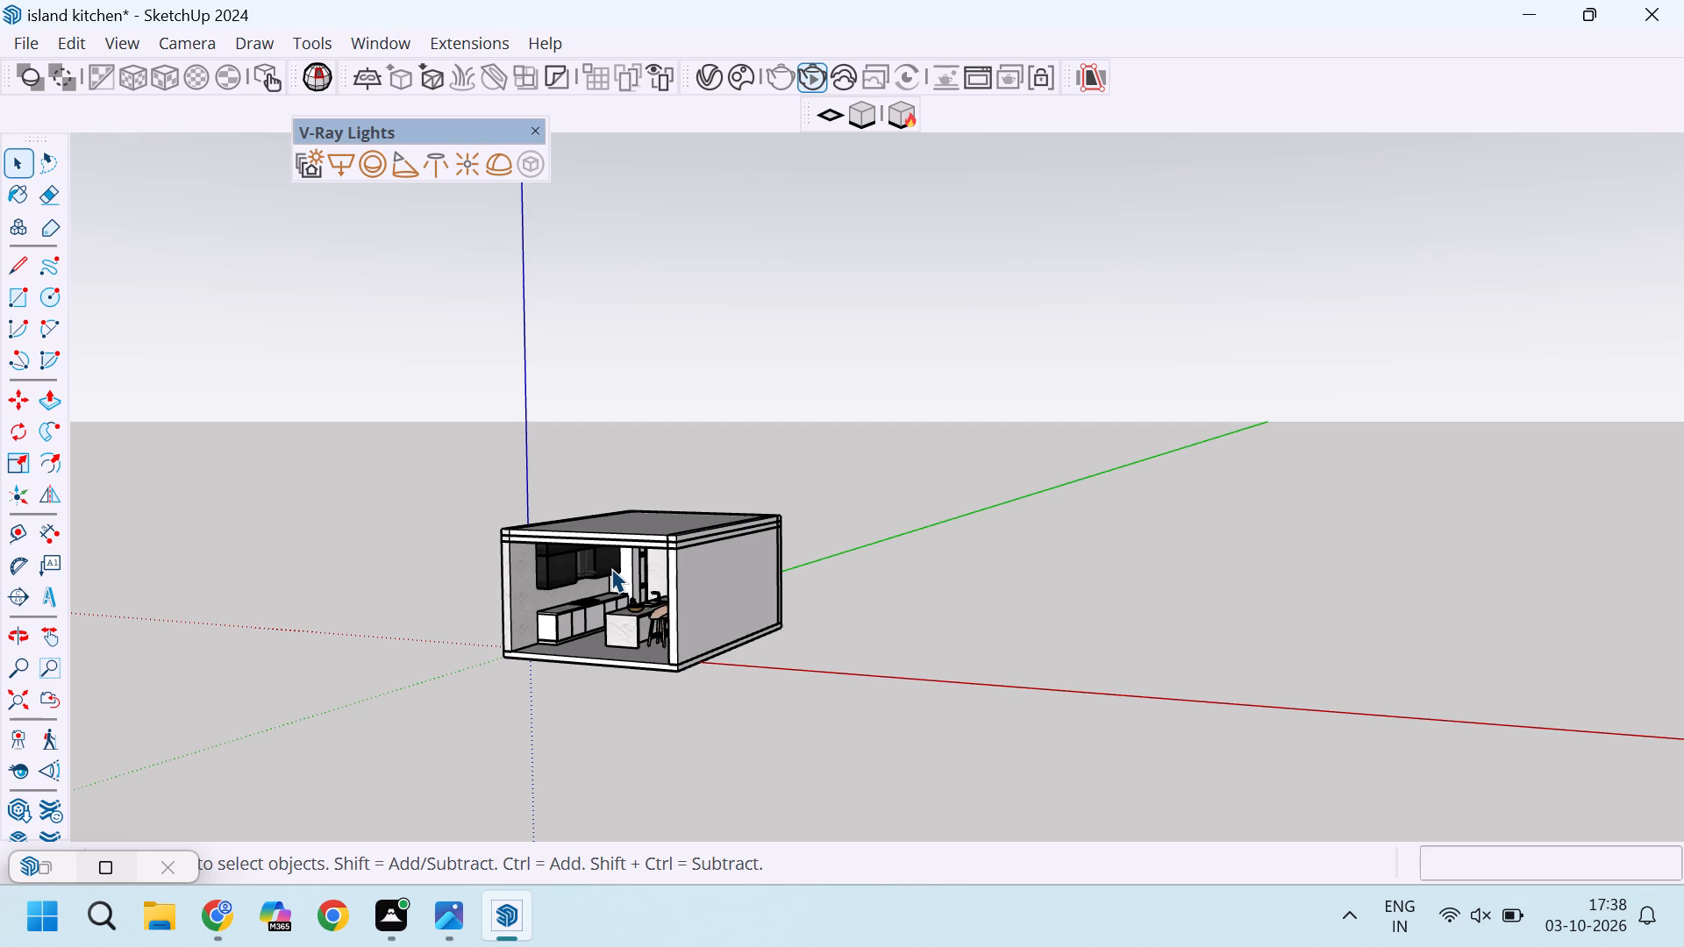
scroll(643, 398, up, 2)
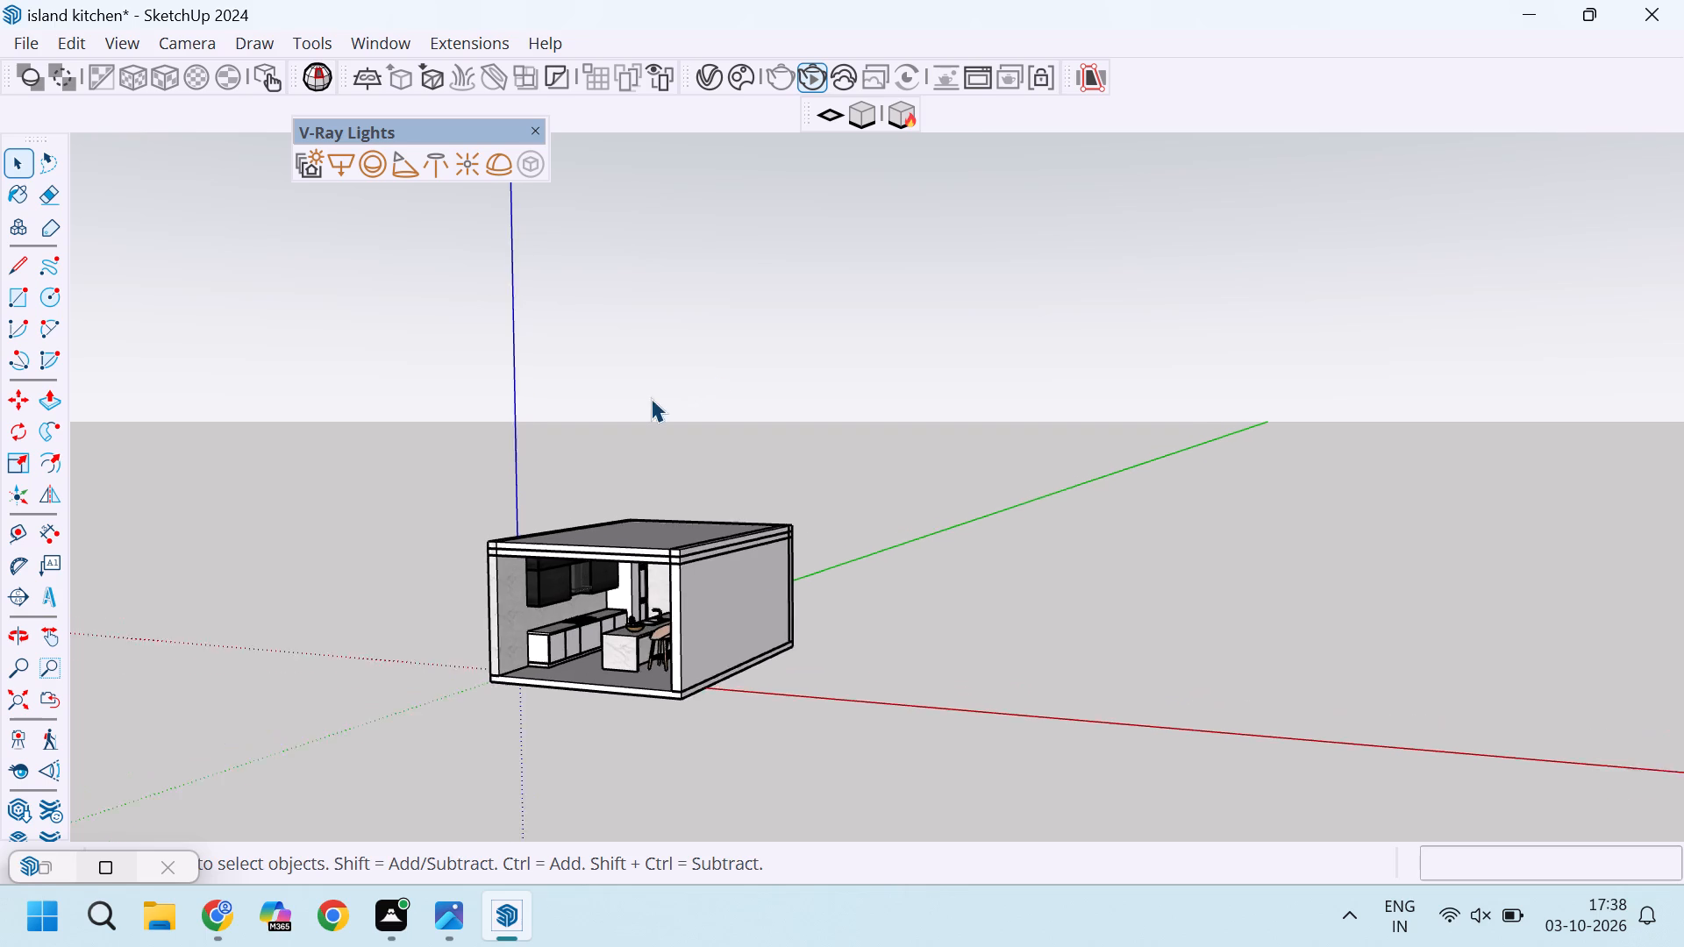
scroll(624, 406, up, 12)
scroll(673, 375, down, 14)
scroll(653, 556, up, 9)
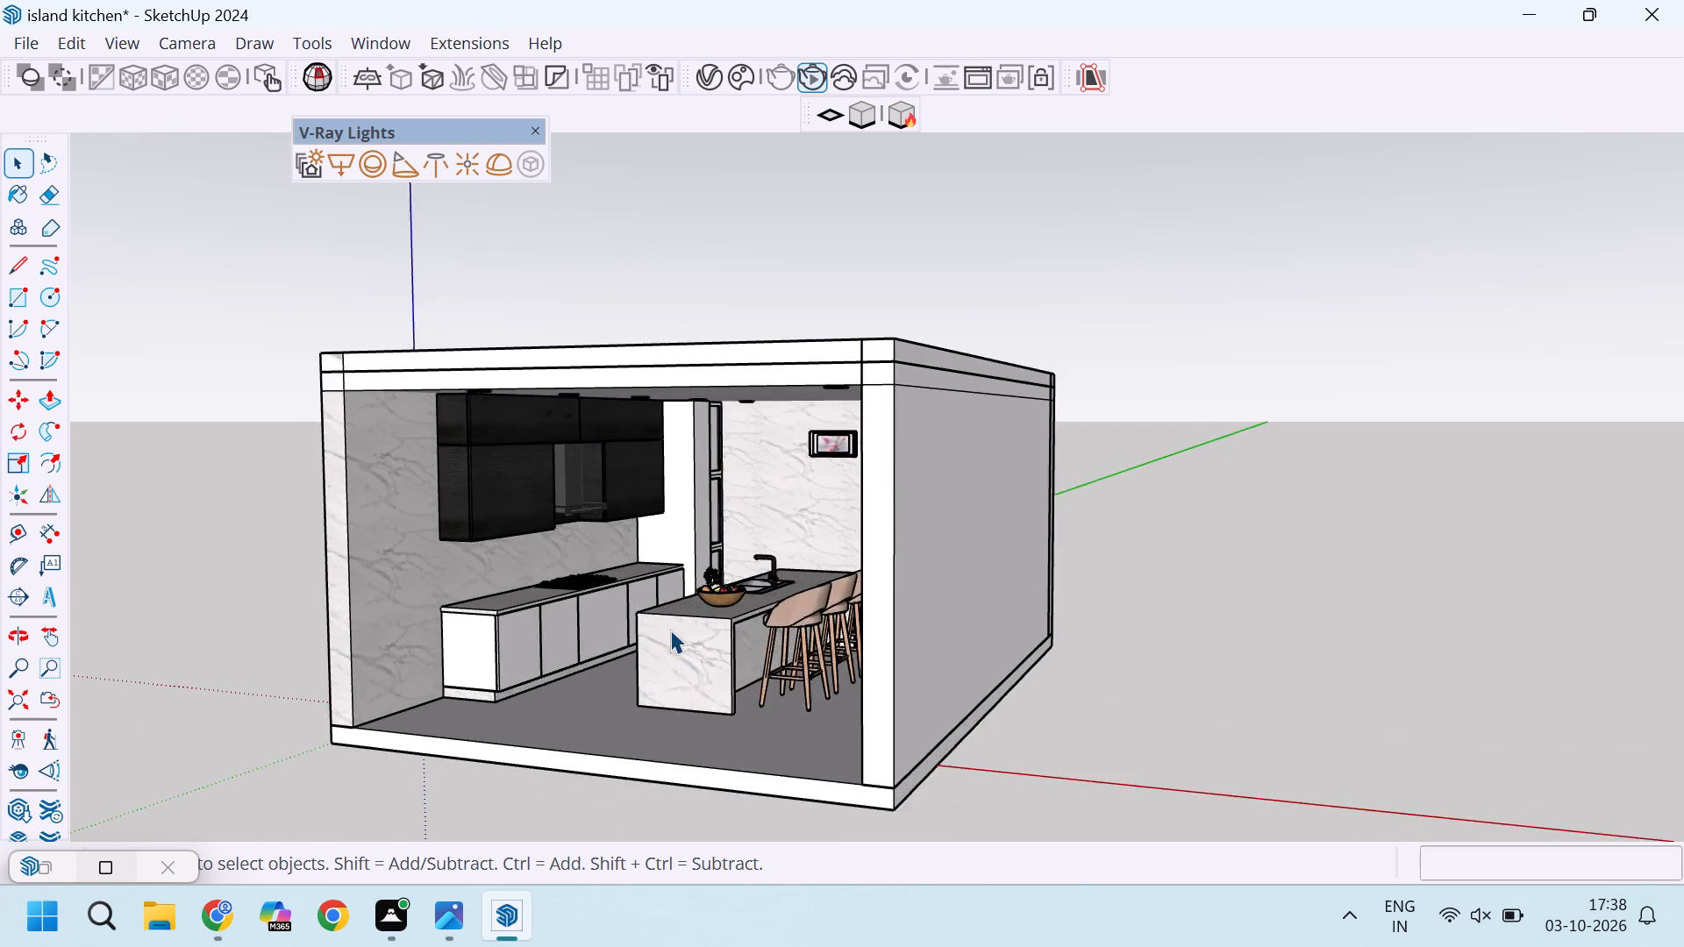
scroll(676, 630, up, 2)
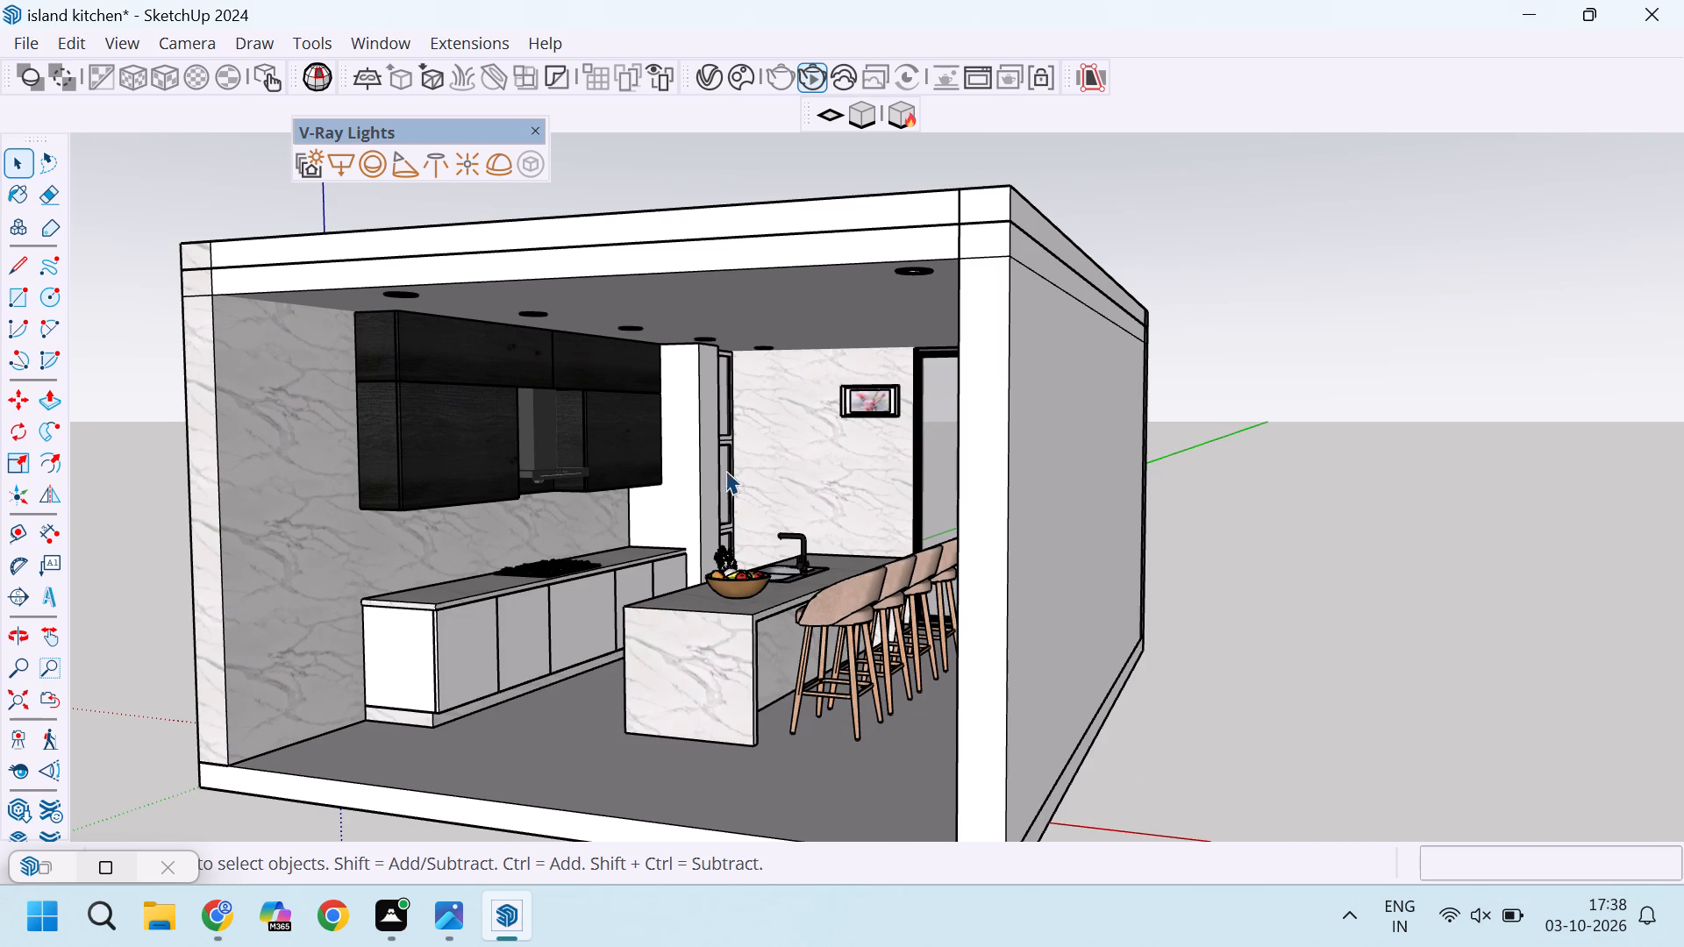
scroll(771, 501, down, 3)
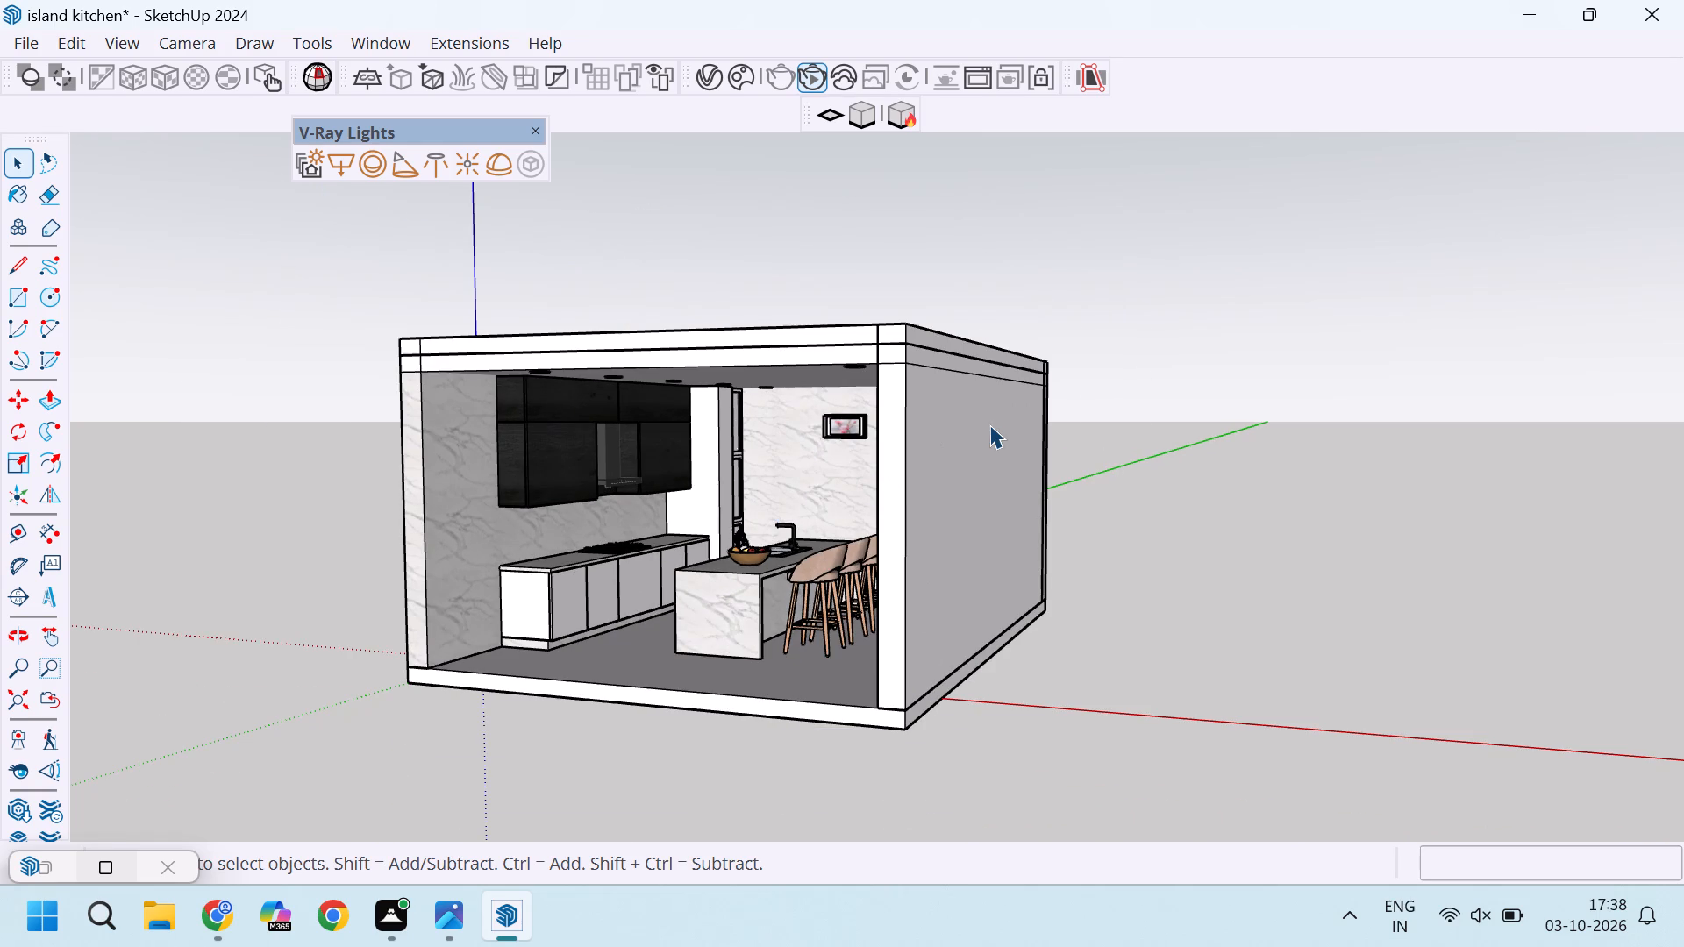
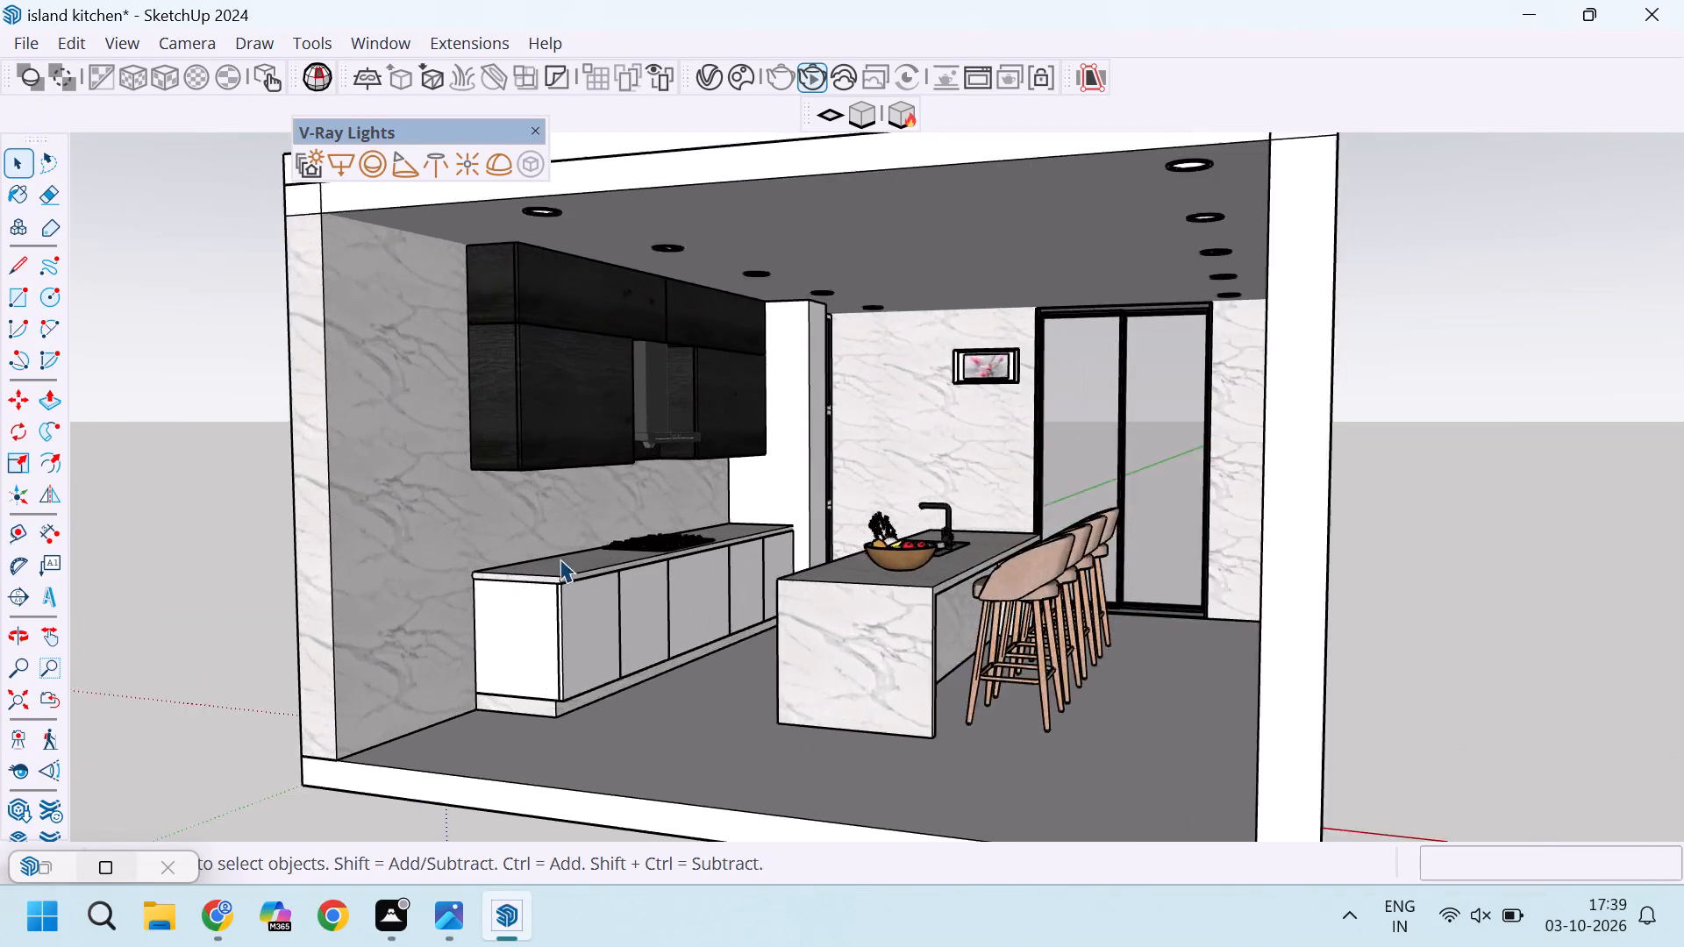
Examine the kitchen through the room's open front from several distances and angles, including the cabinets, island and exterior shell.
scroll(560, 559, up, 2)
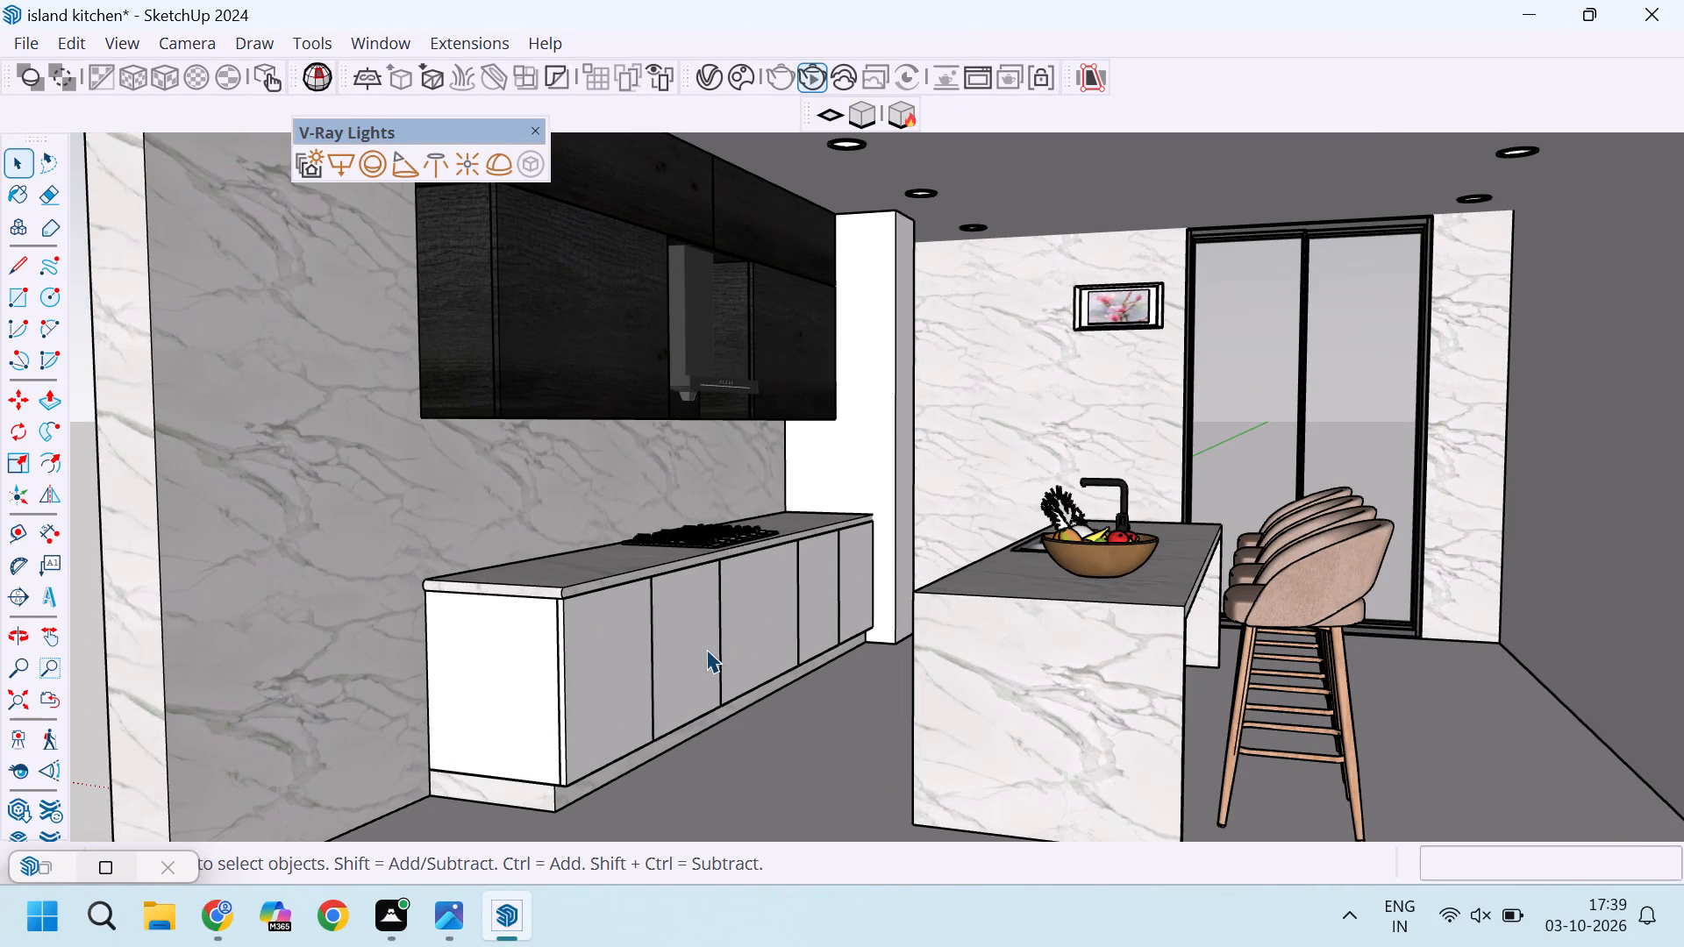
scroll(703, 554, down, 9)
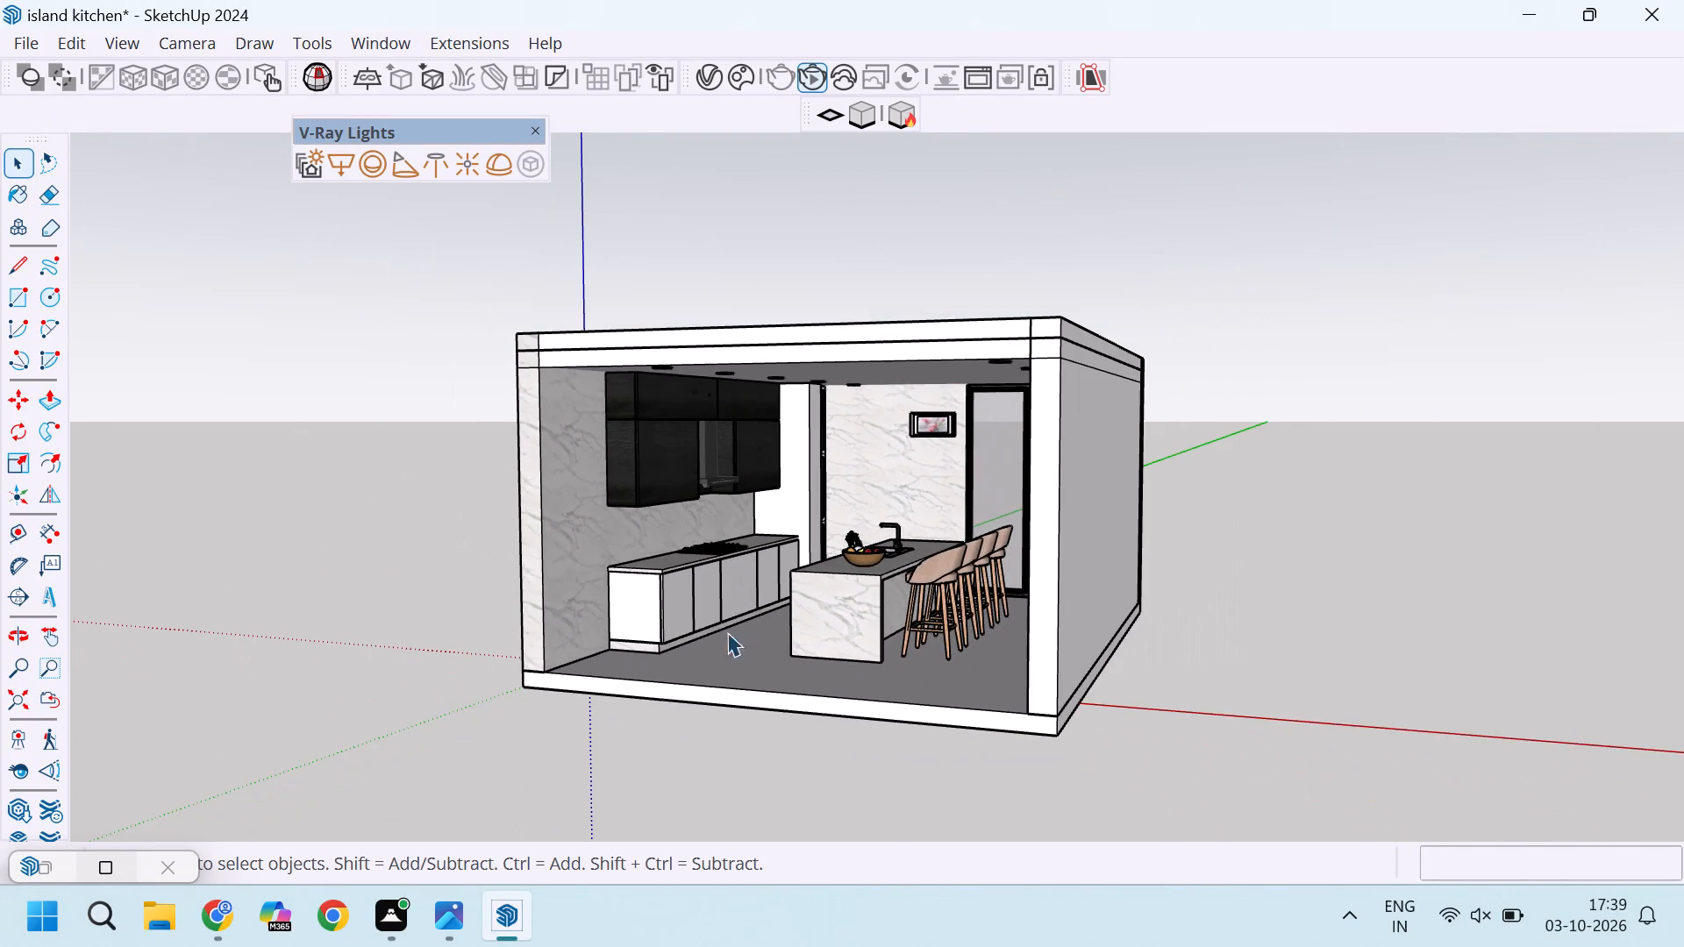
scroll(666, 700, up, 3)
scroll(675, 701, down, 3)
scroll(738, 716, up, 3)
middle_drag(731, 720, 641, 720)
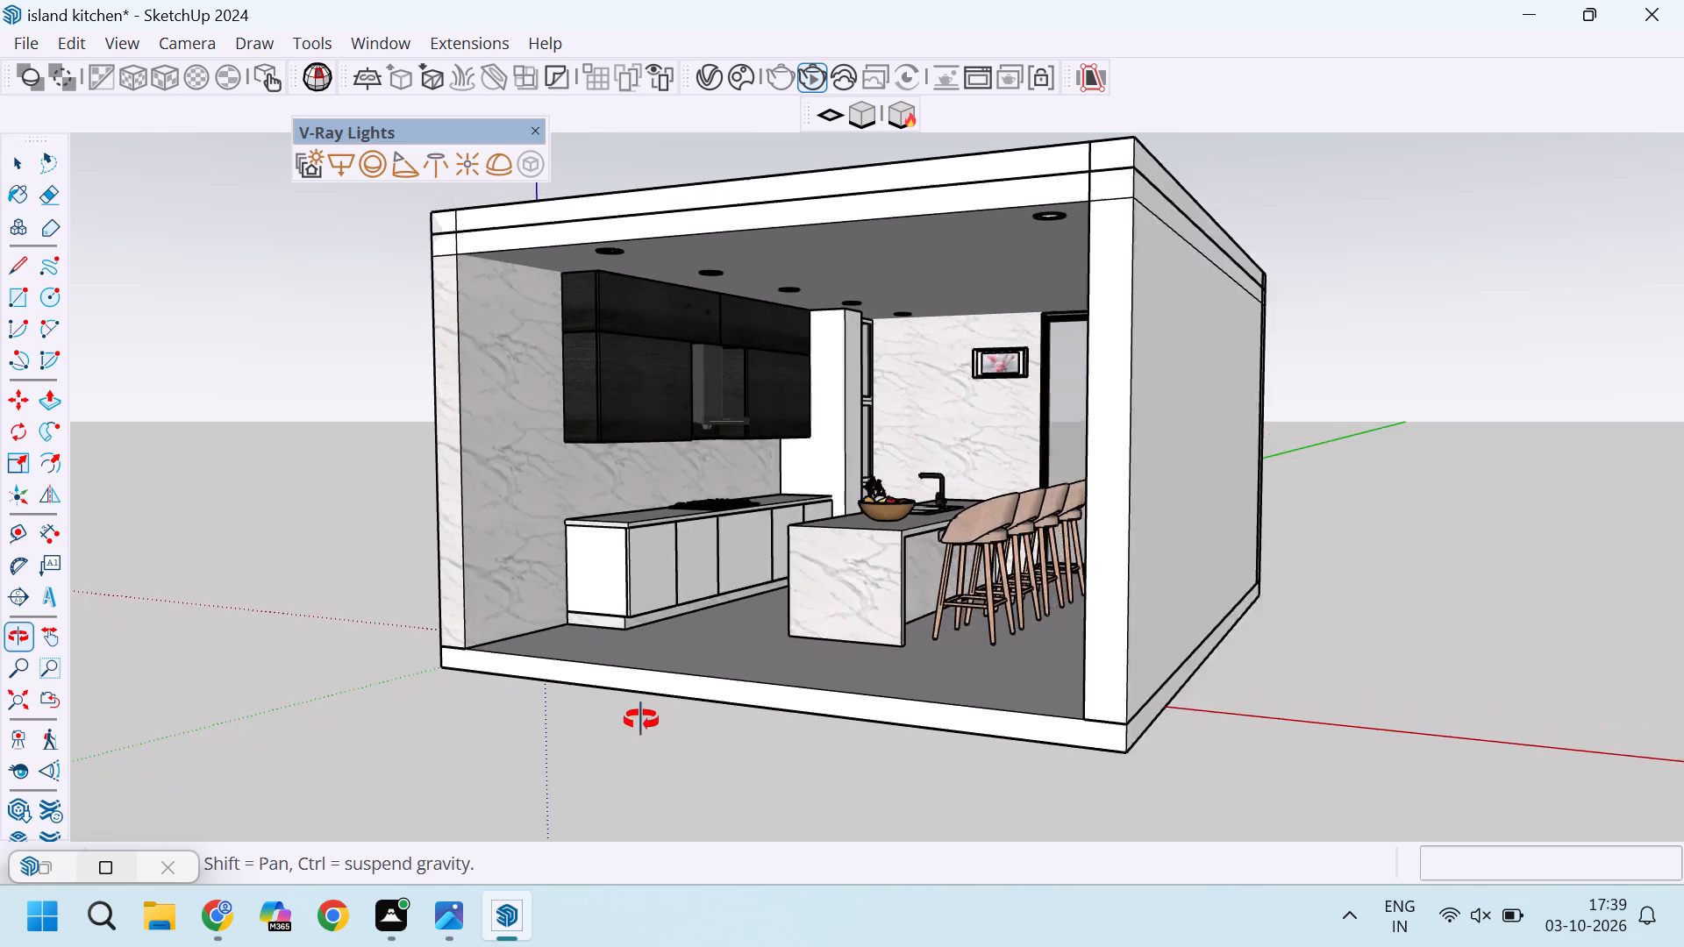
middle_drag(641, 720, 739, 720)
scroll(739, 720, down, 4)
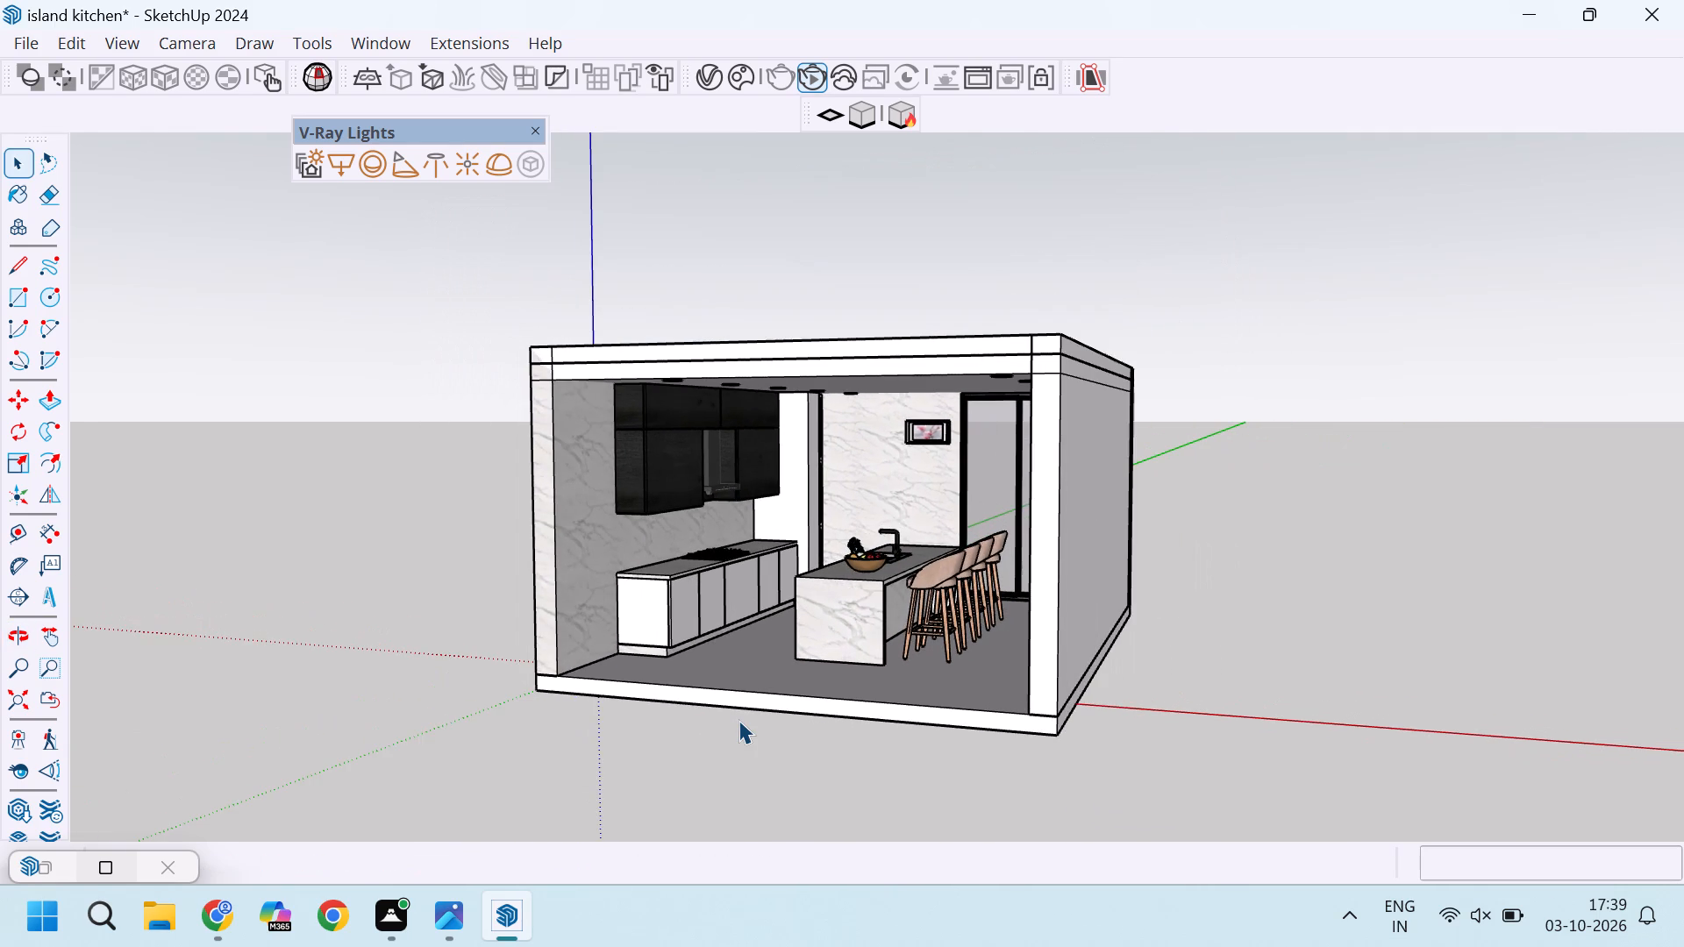
middle_drag(736, 720, 776, 741)
scroll(785, 741, up, 2)
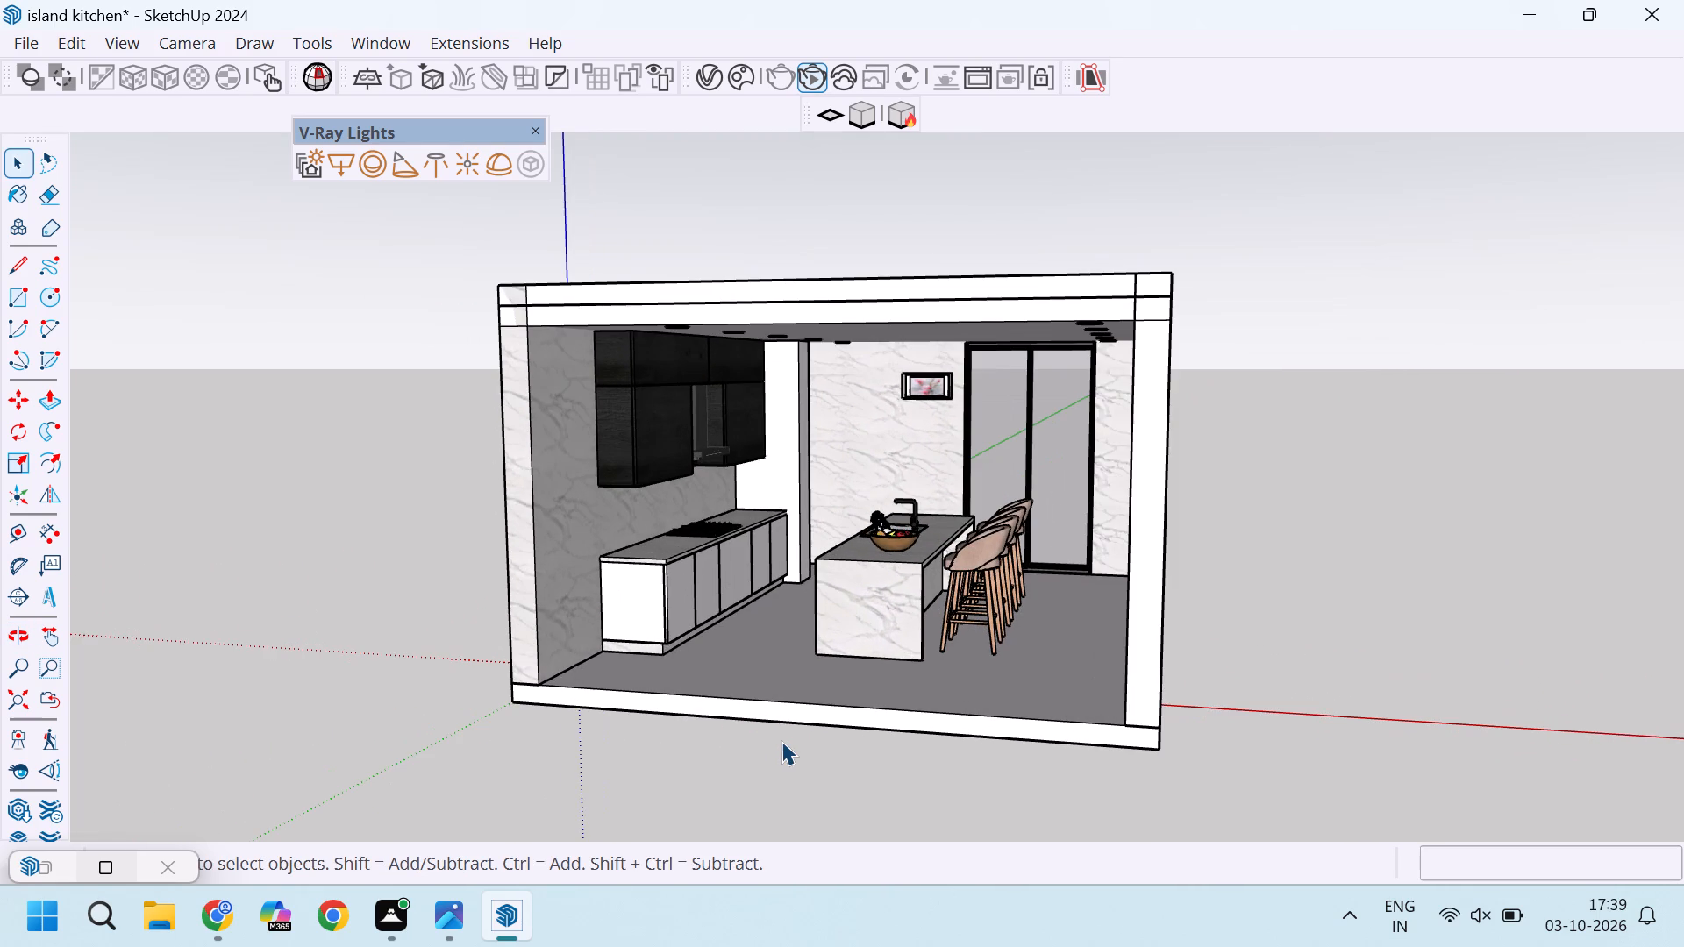
scroll(781, 741, down, 9)
middle_drag(1001, 729, 937, 729)
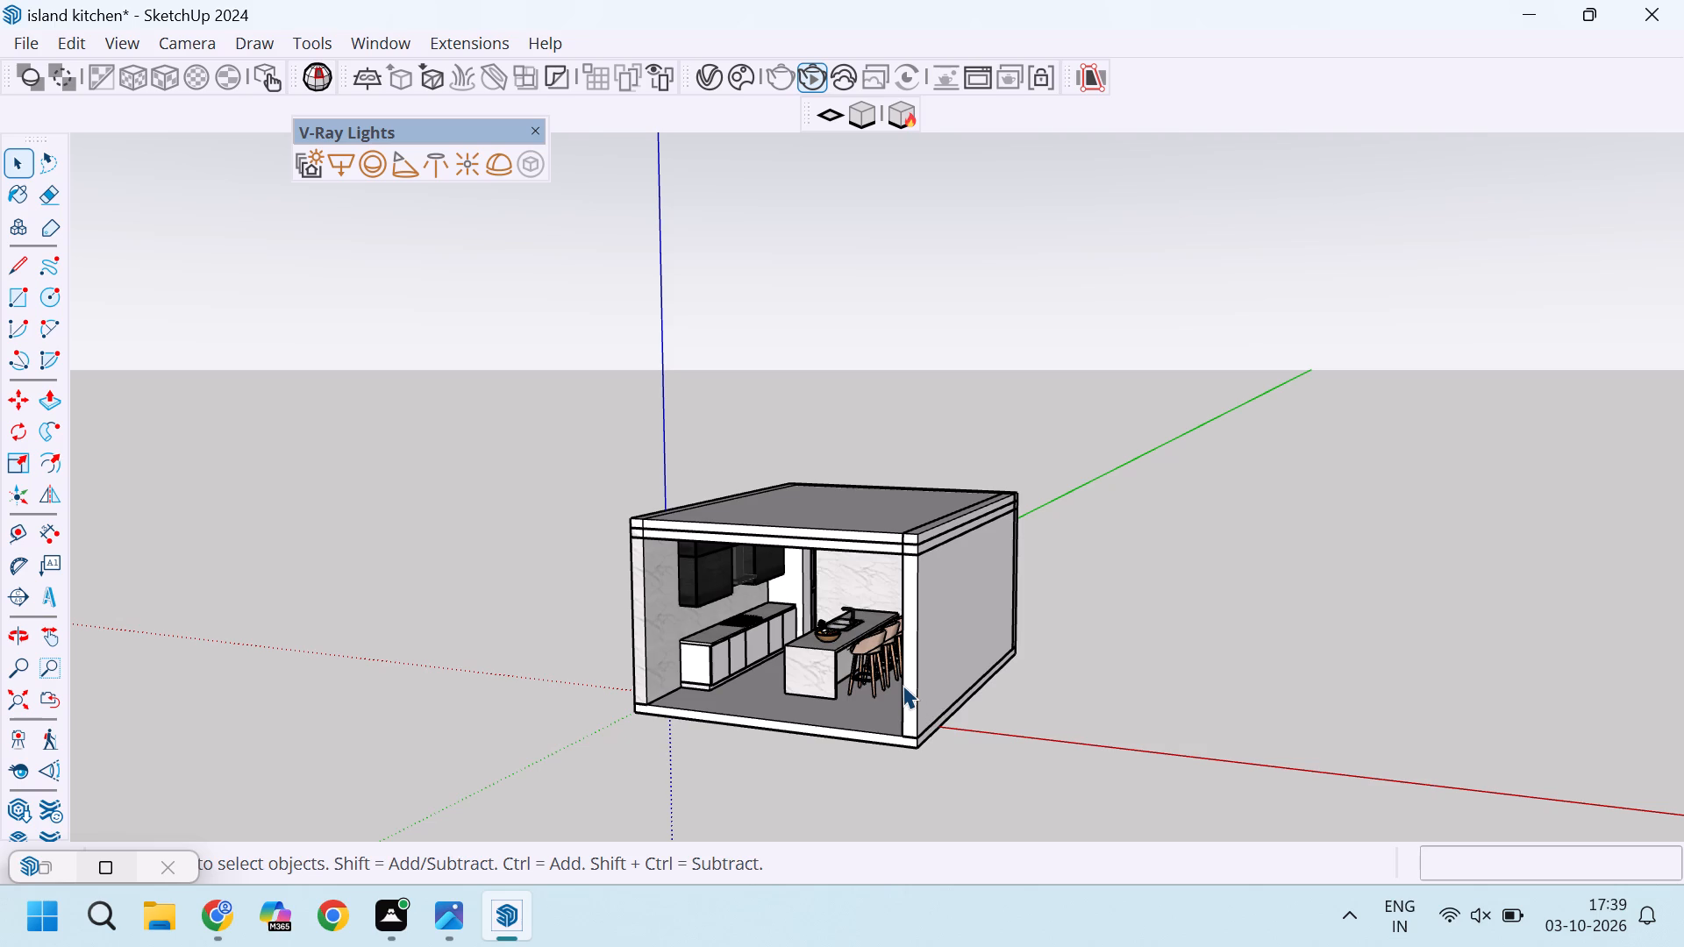
scroll(818, 646, up, 12)
scroll(883, 536, up, 4)
scroll(873, 547, down, 4)
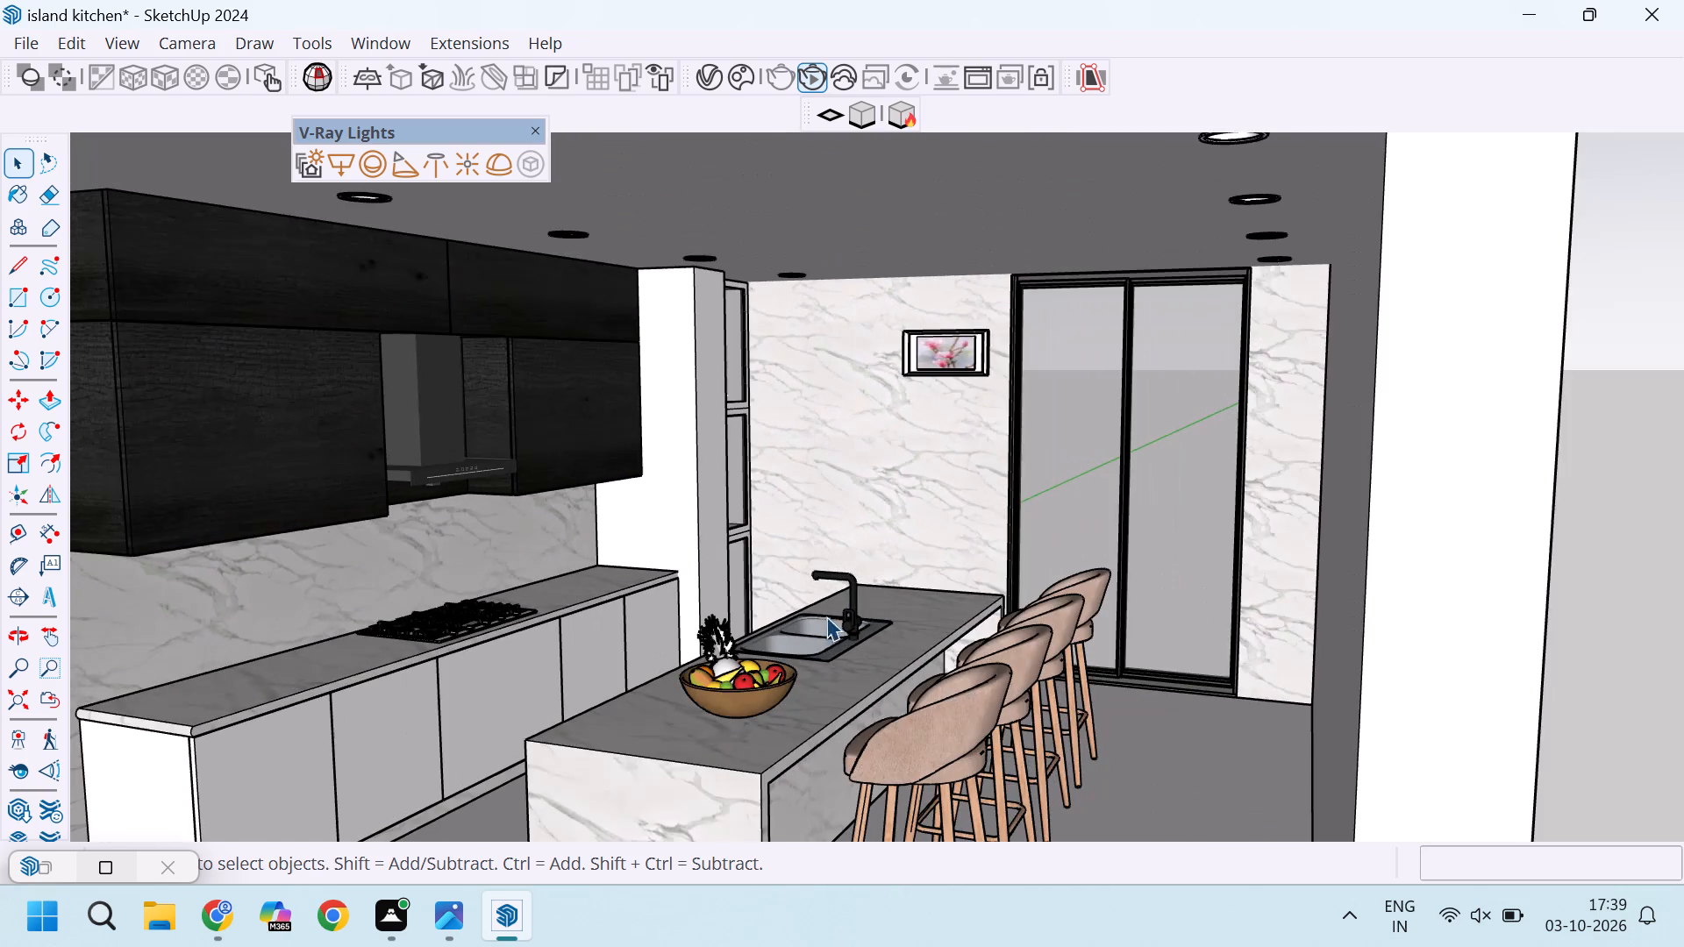
scroll(767, 585, down, 5)
scroll(691, 681, up, 4)
middle_drag(692, 688, 668, 599)
scroll(701, 599, down, 8)
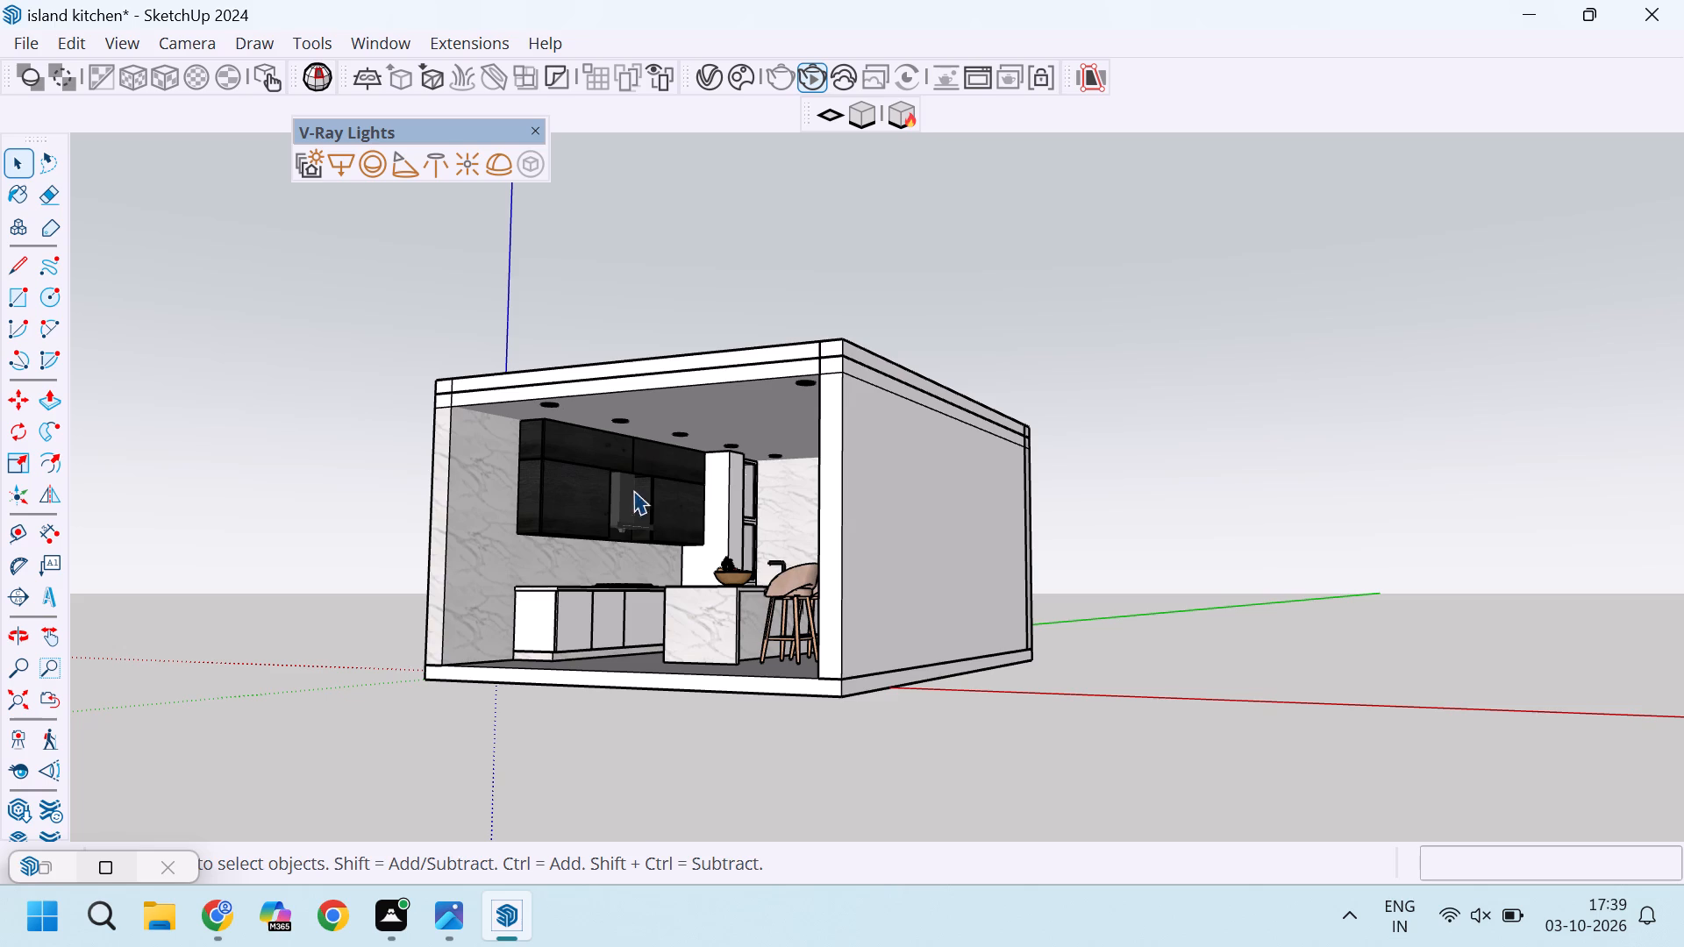
scroll(691, 481, down, 4)
middle_drag(600, 538, 609, 548)
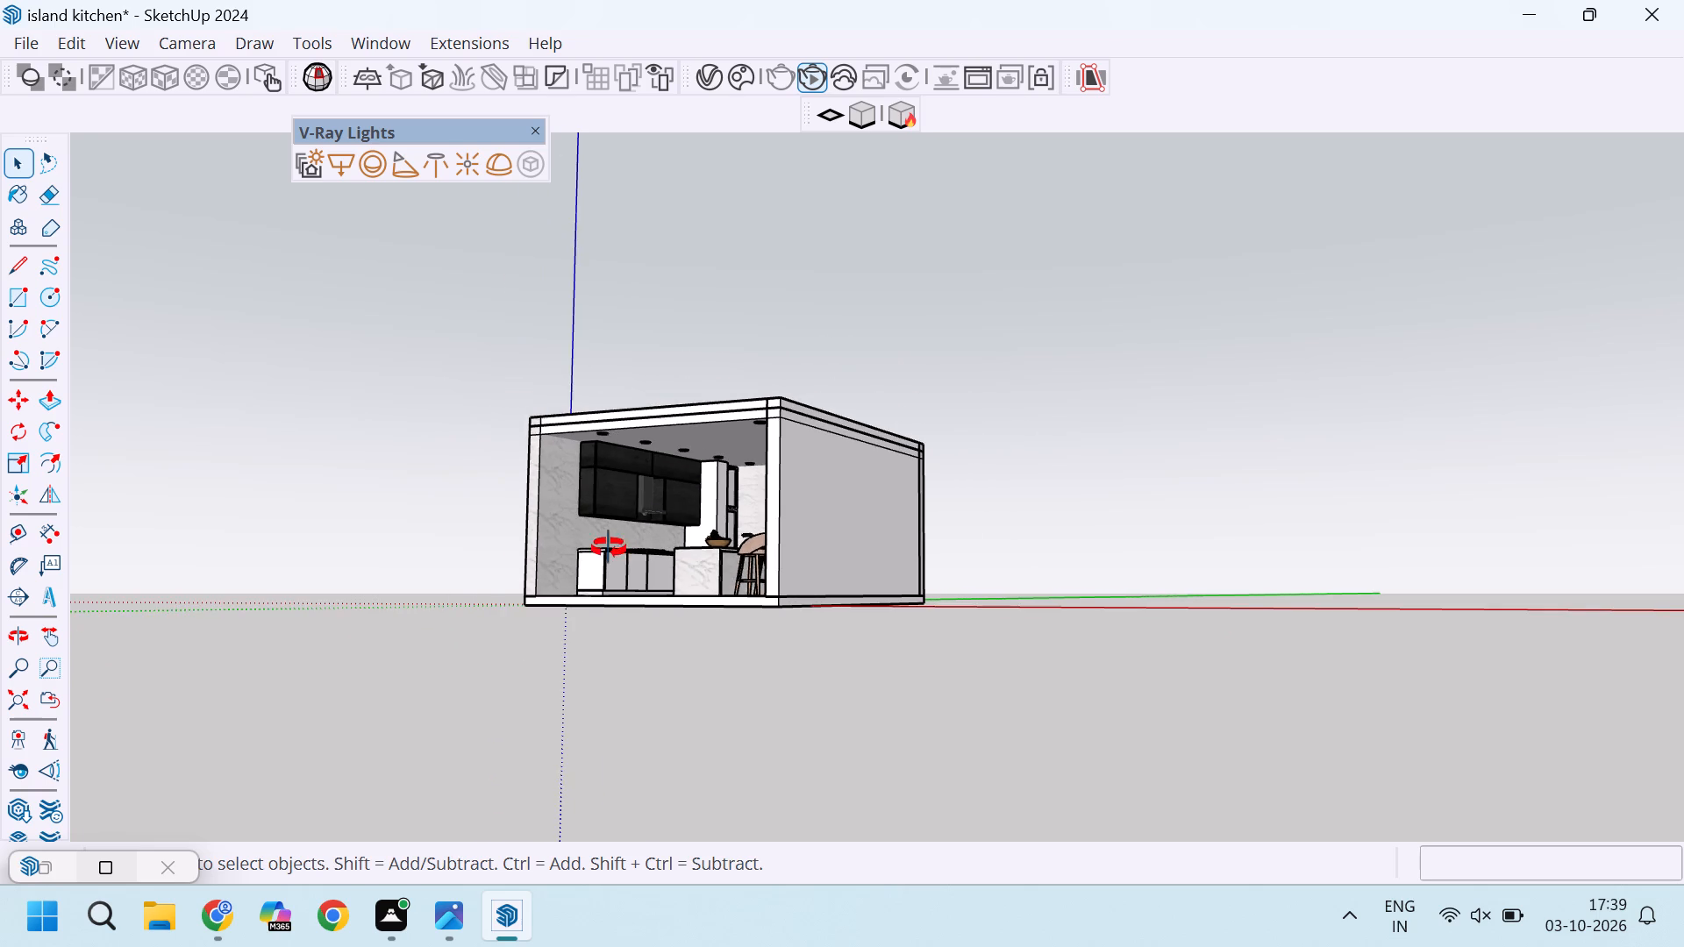
middle_drag(609, 548, 703, 646)
scroll(703, 646, up, 6)
scroll(740, 694, down, 8)
middle_drag(777, 858, 767, 773)
scroll(724, 768, up, 5)
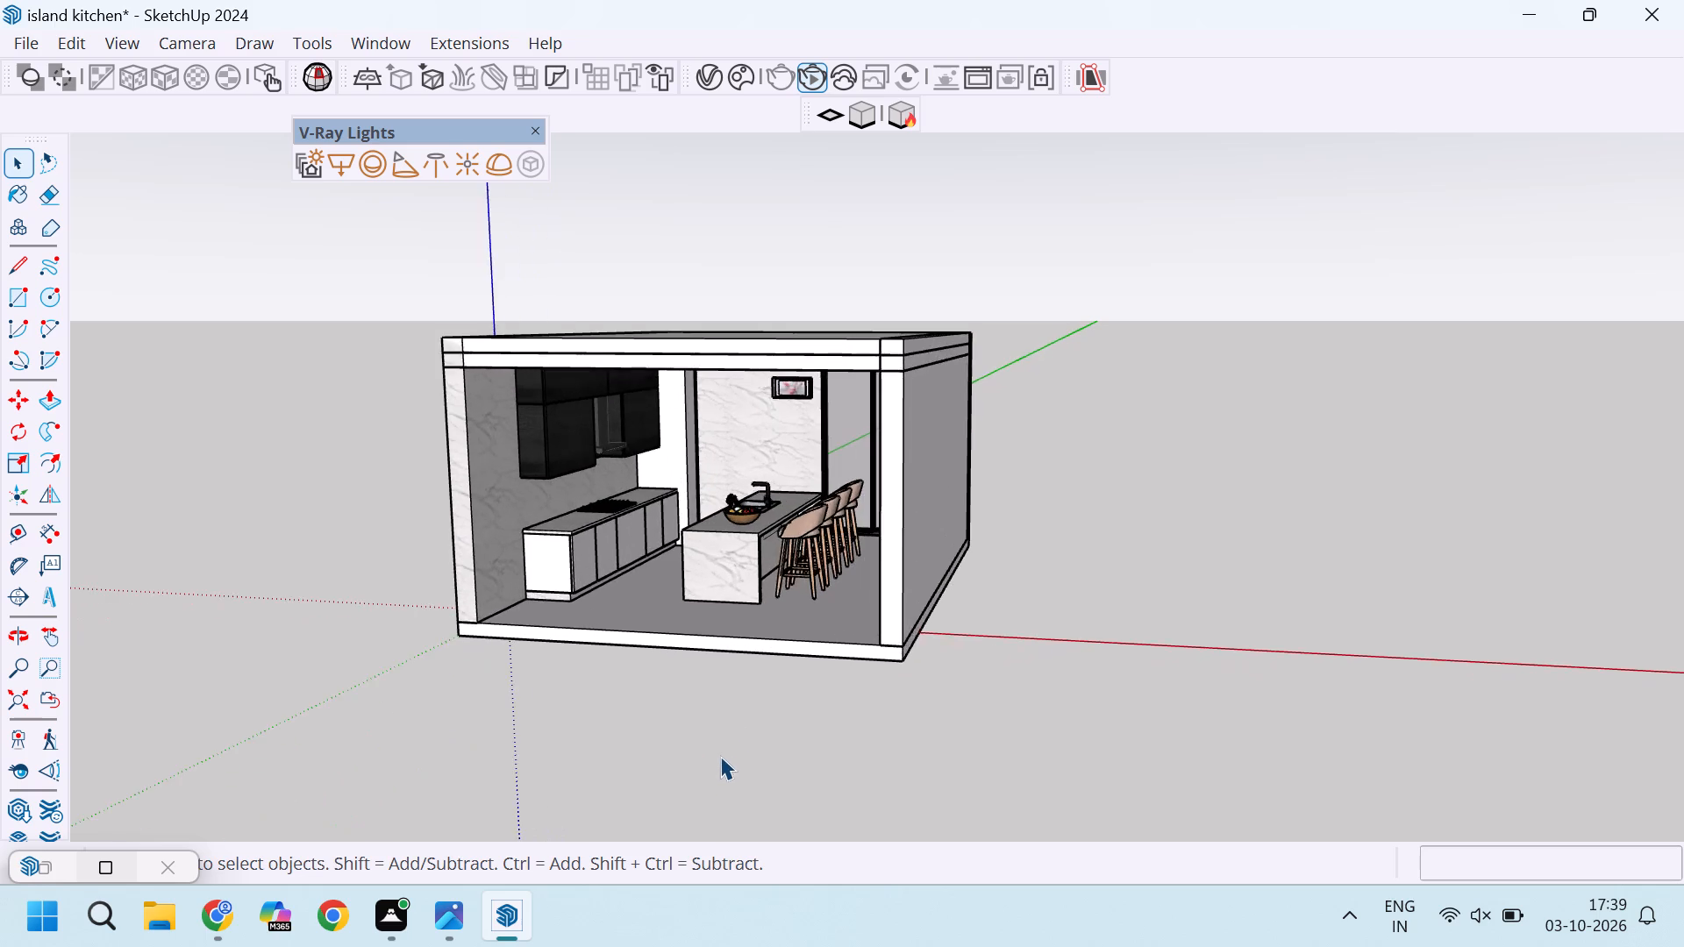
scroll(717, 745, up, 4)
scroll(920, 722, down, 5)
middle_drag(1089, 665, 1029, 630)
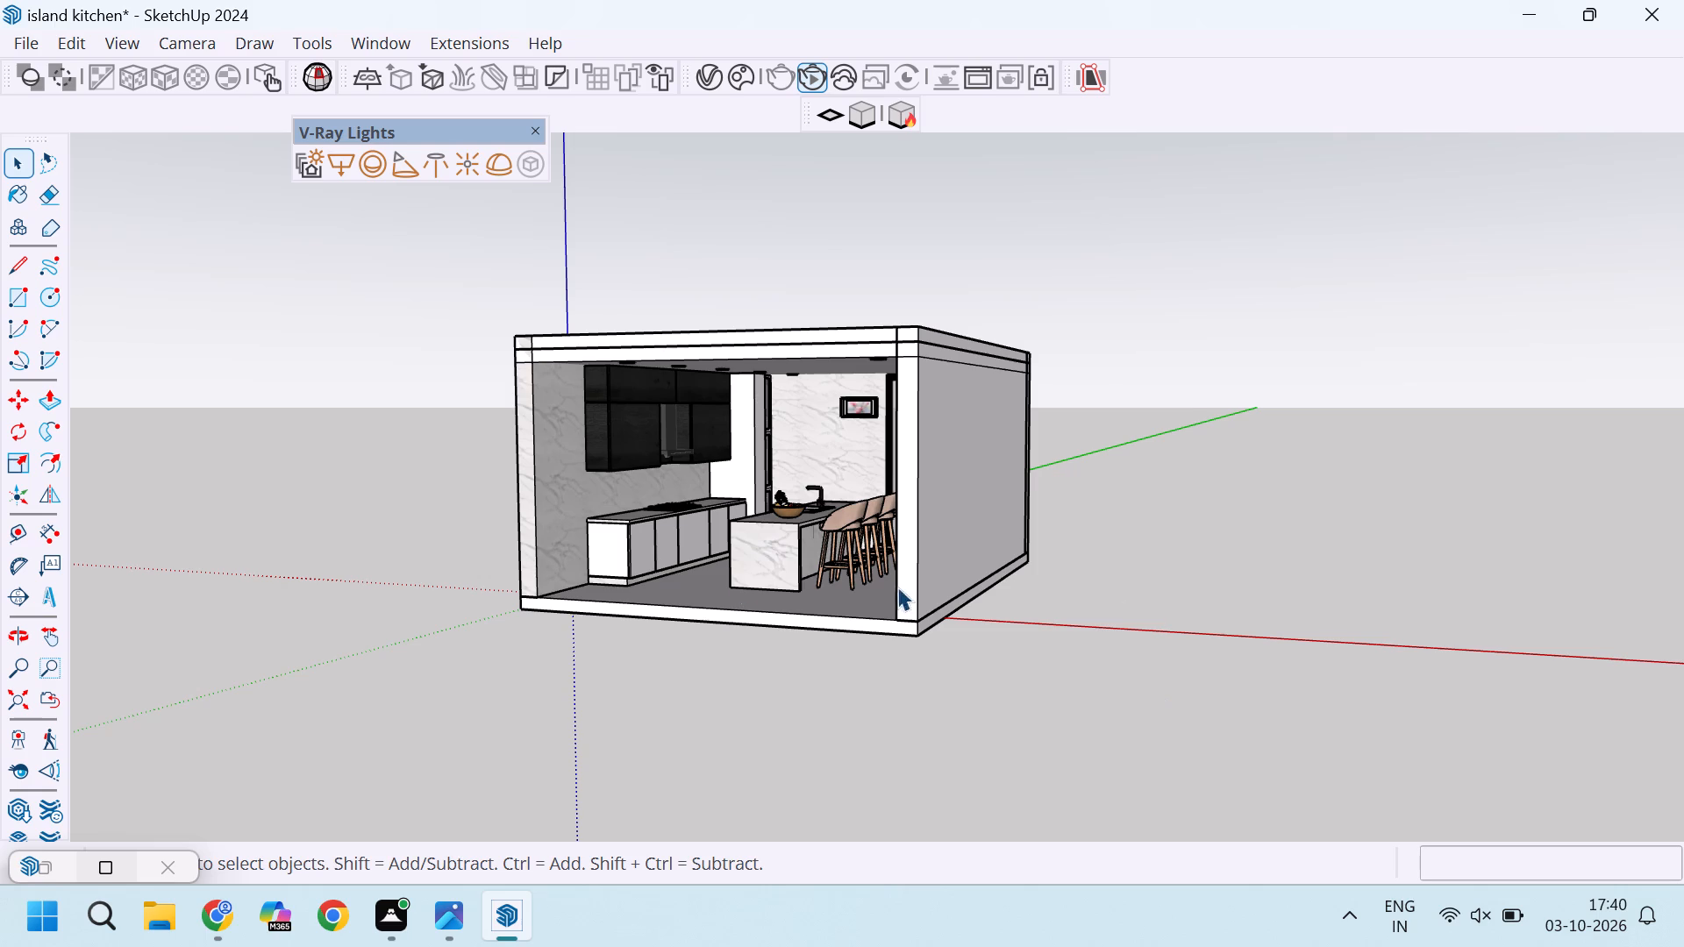
Examine the island, fruit bowl, sink and bar stools up close and within the whole room.
scroll(796, 508, up, 9)
scroll(749, 572, up, 2)
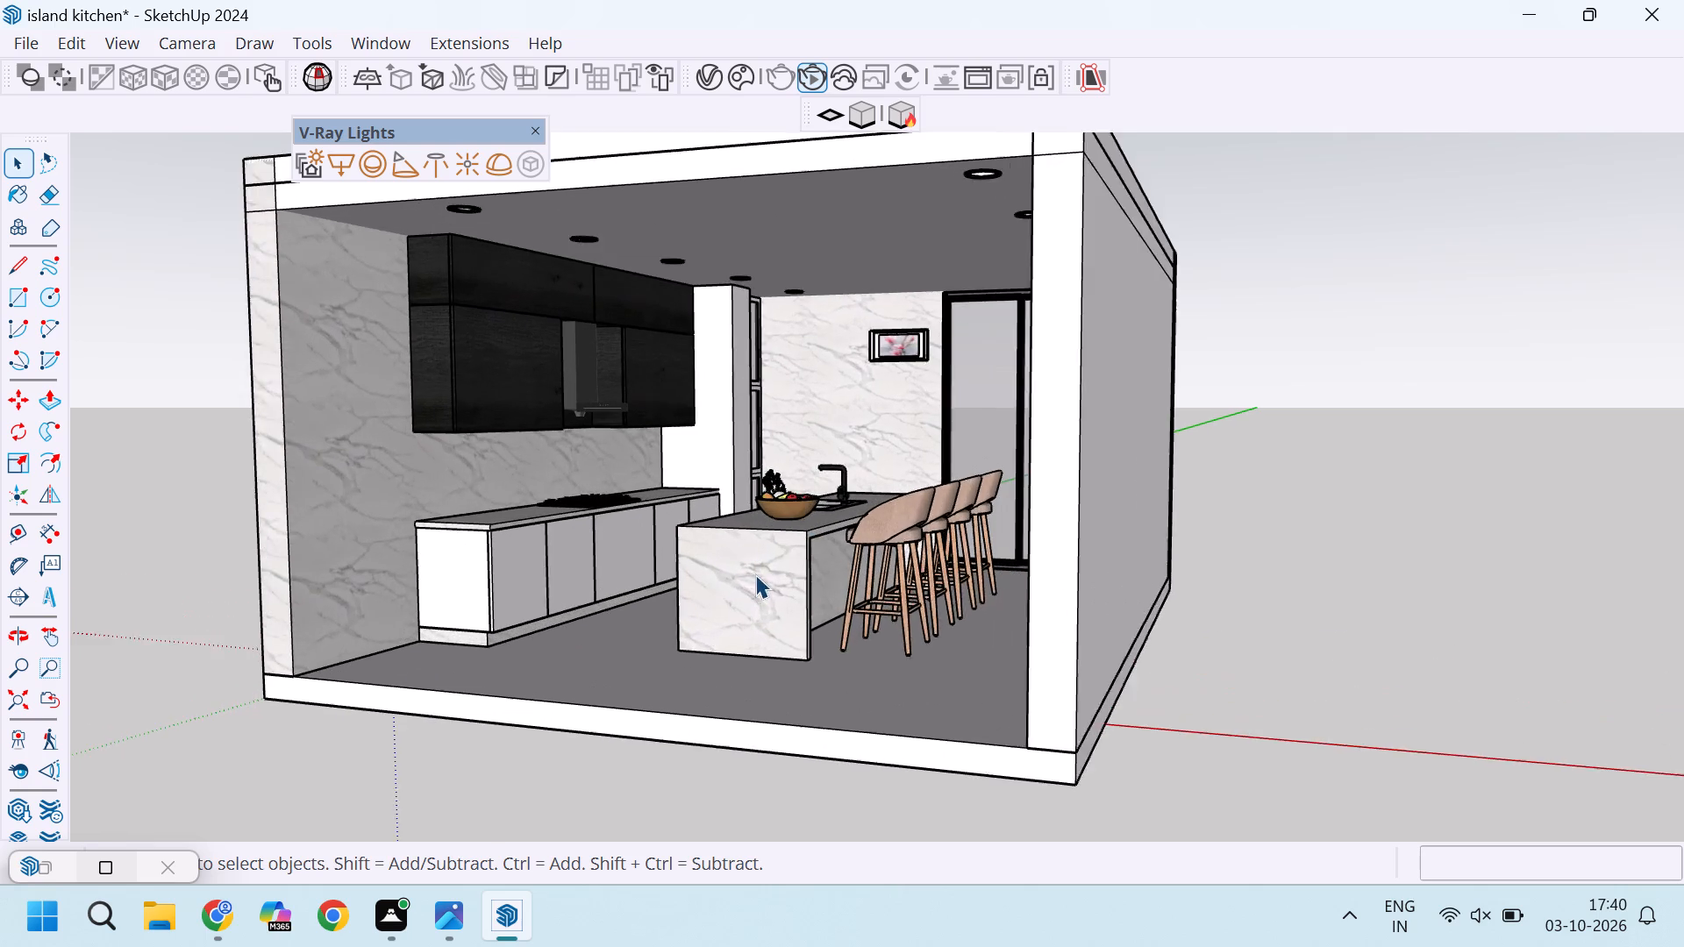
scroll(755, 574, up, 2)
middle_drag(784, 644, 869, 723)
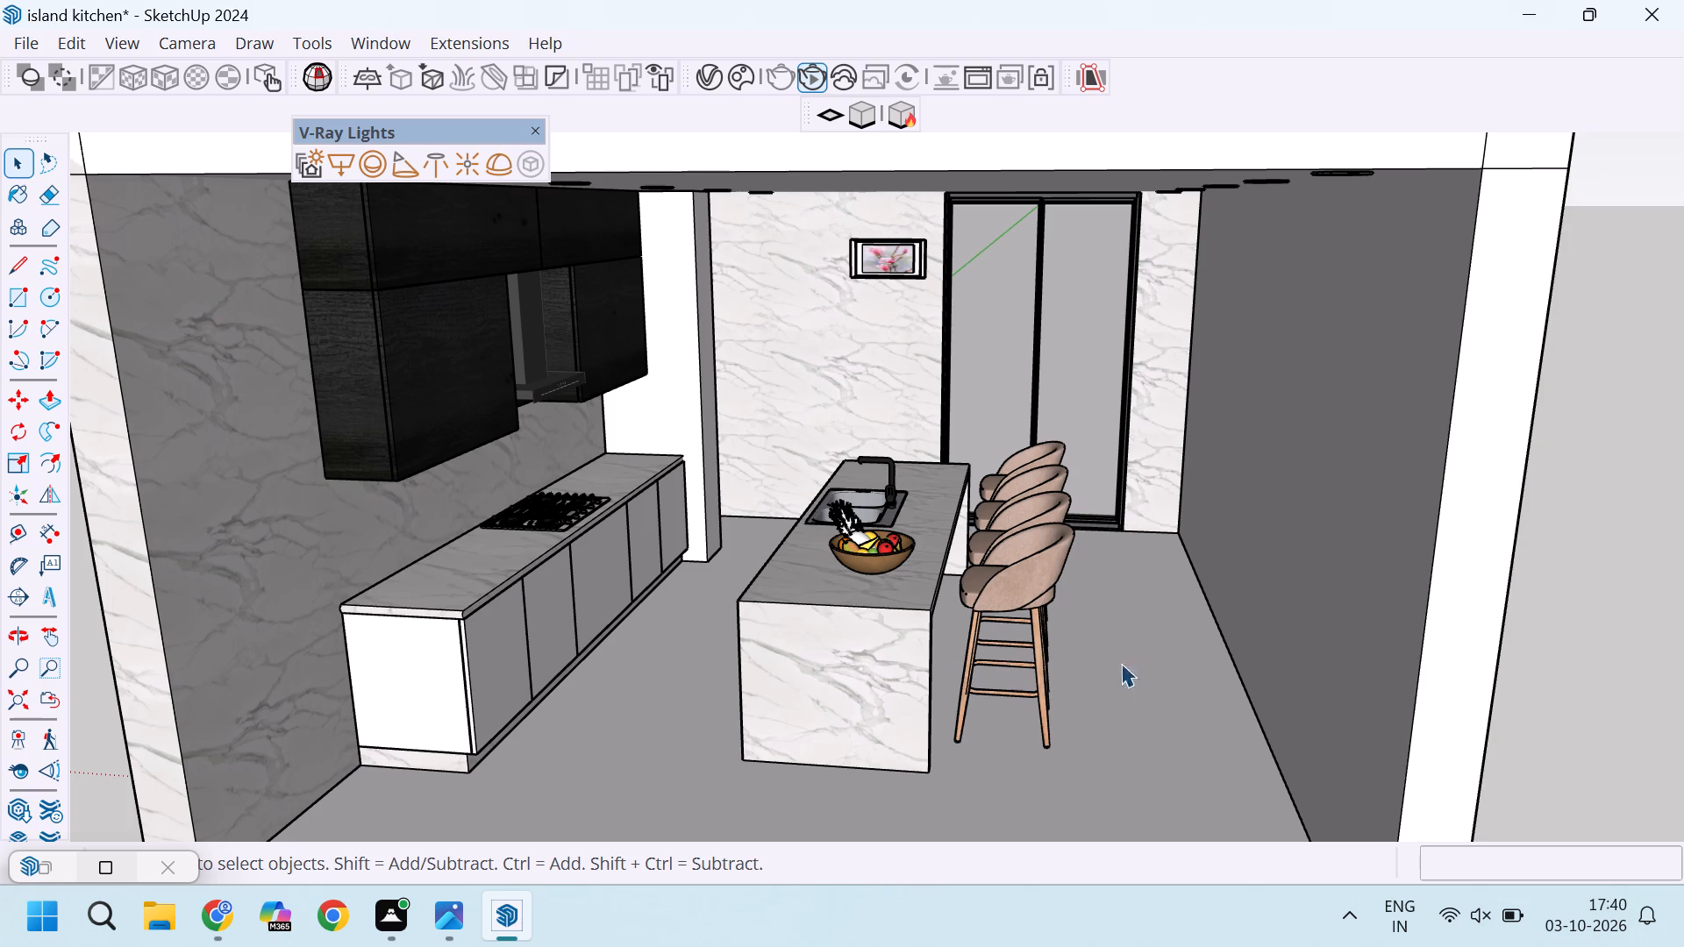
scroll(960, 564, up, 4)
scroll(850, 490, down, 4)
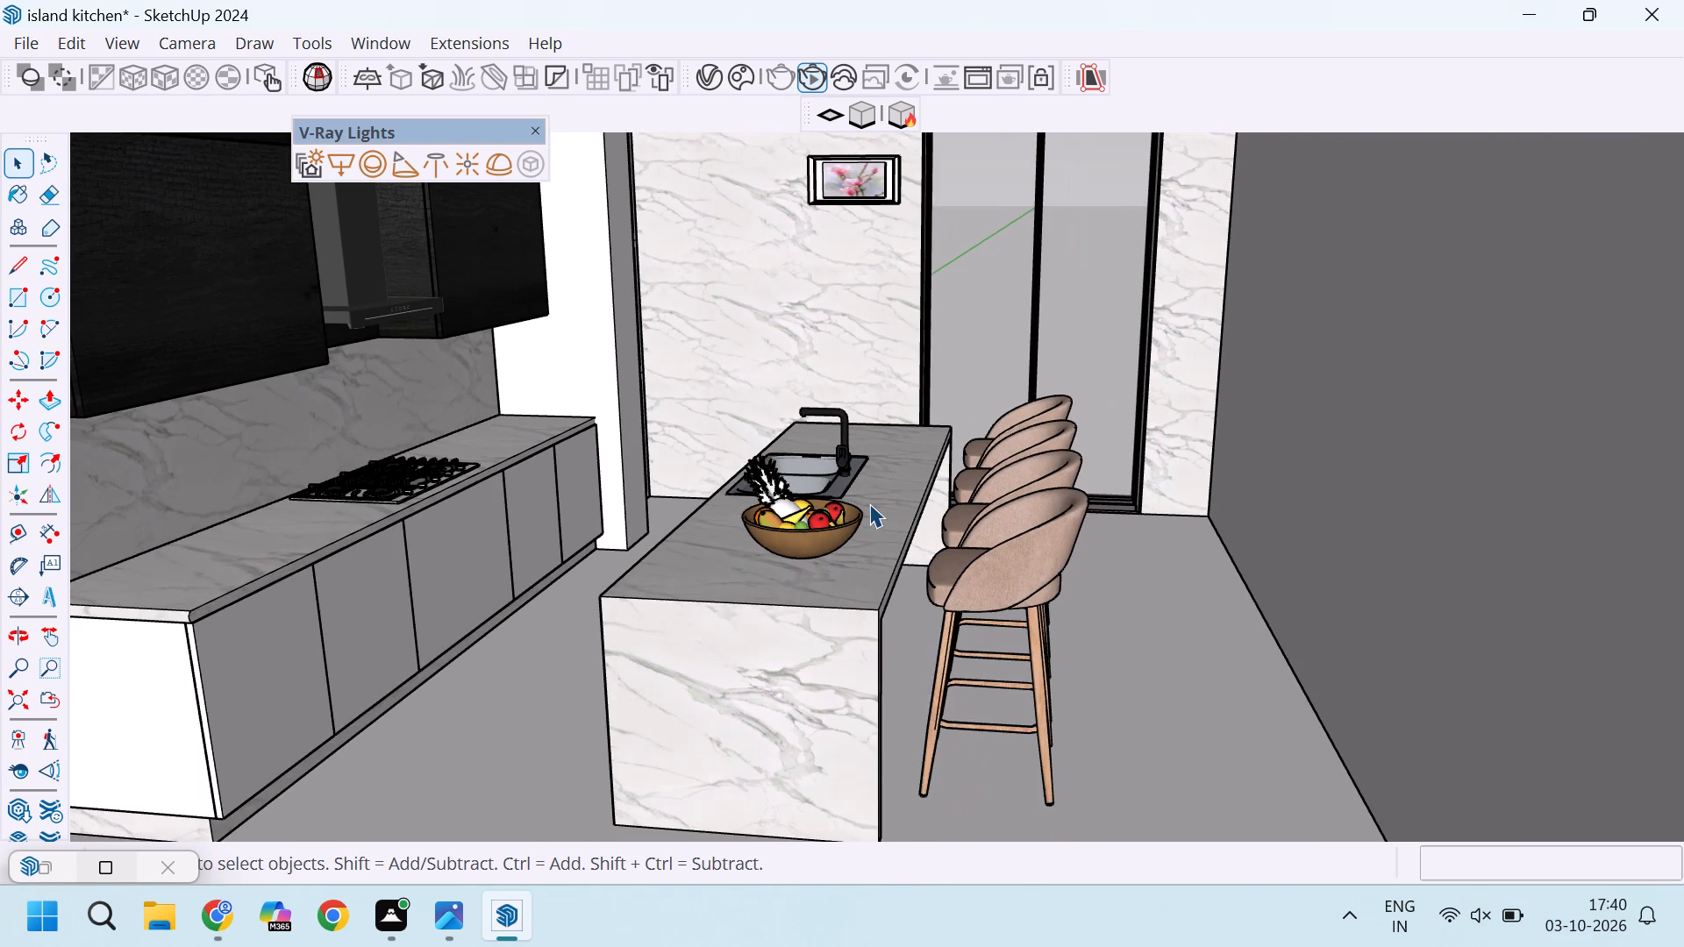
scroll(882, 489, down, 4)
scroll(934, 548, up, 3)
middle_drag(946, 532, 902, 673)
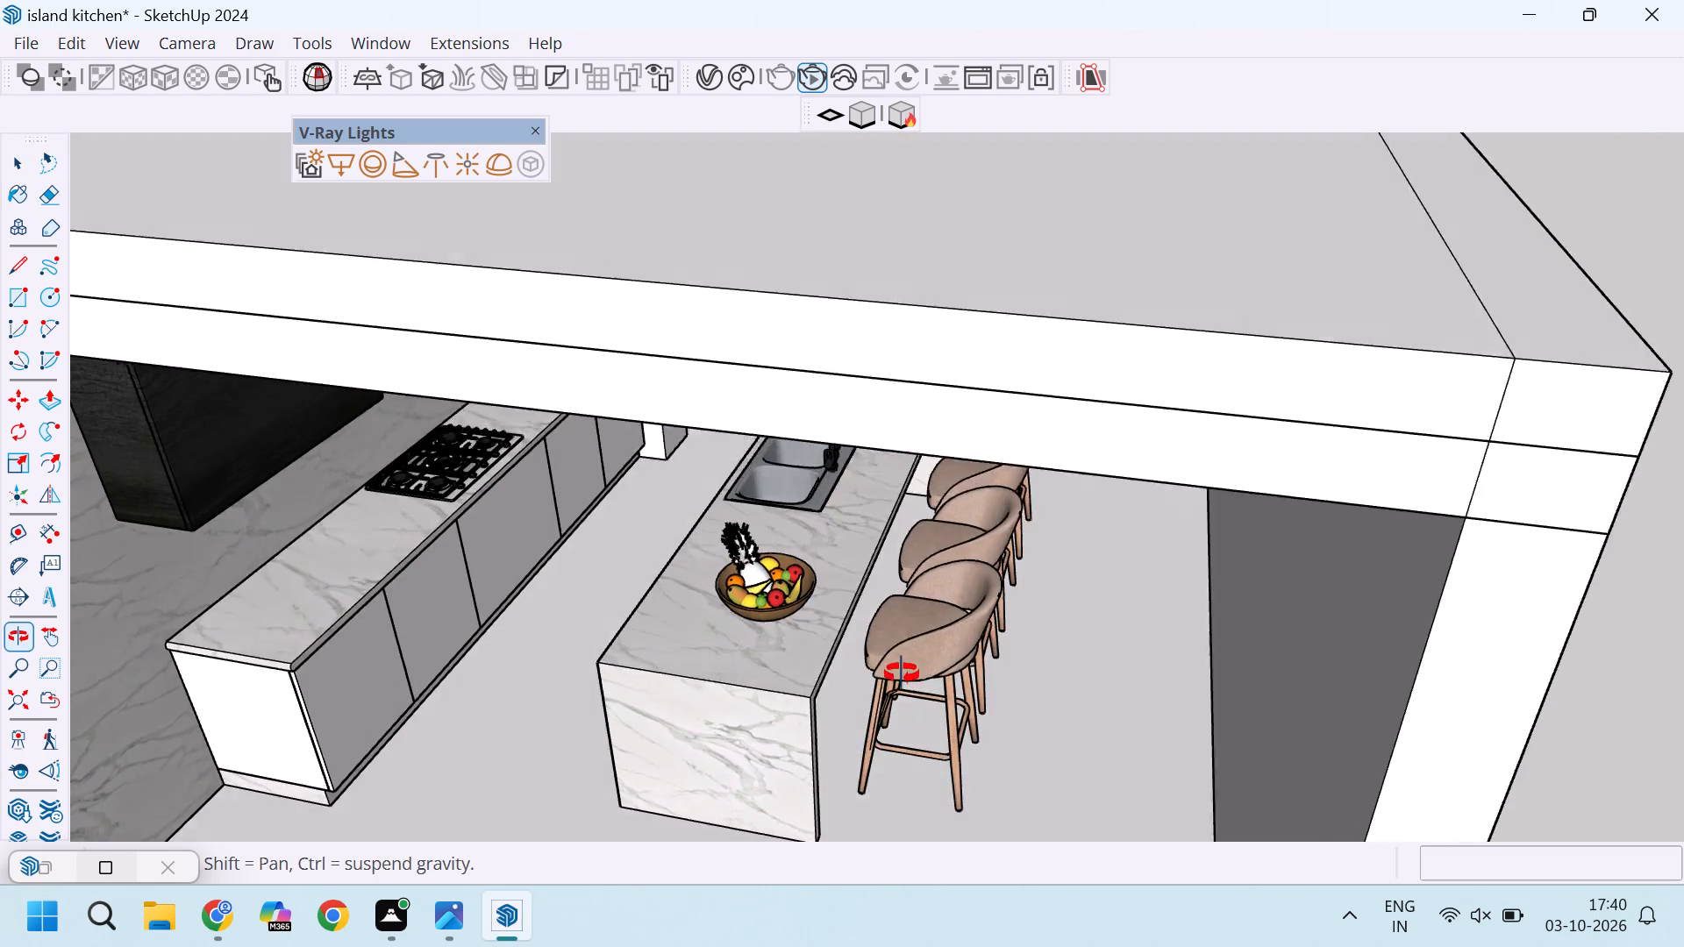
middle_drag(902, 673, 952, 590)
scroll(950, 623, up, 9)
scroll(948, 539, down, 4)
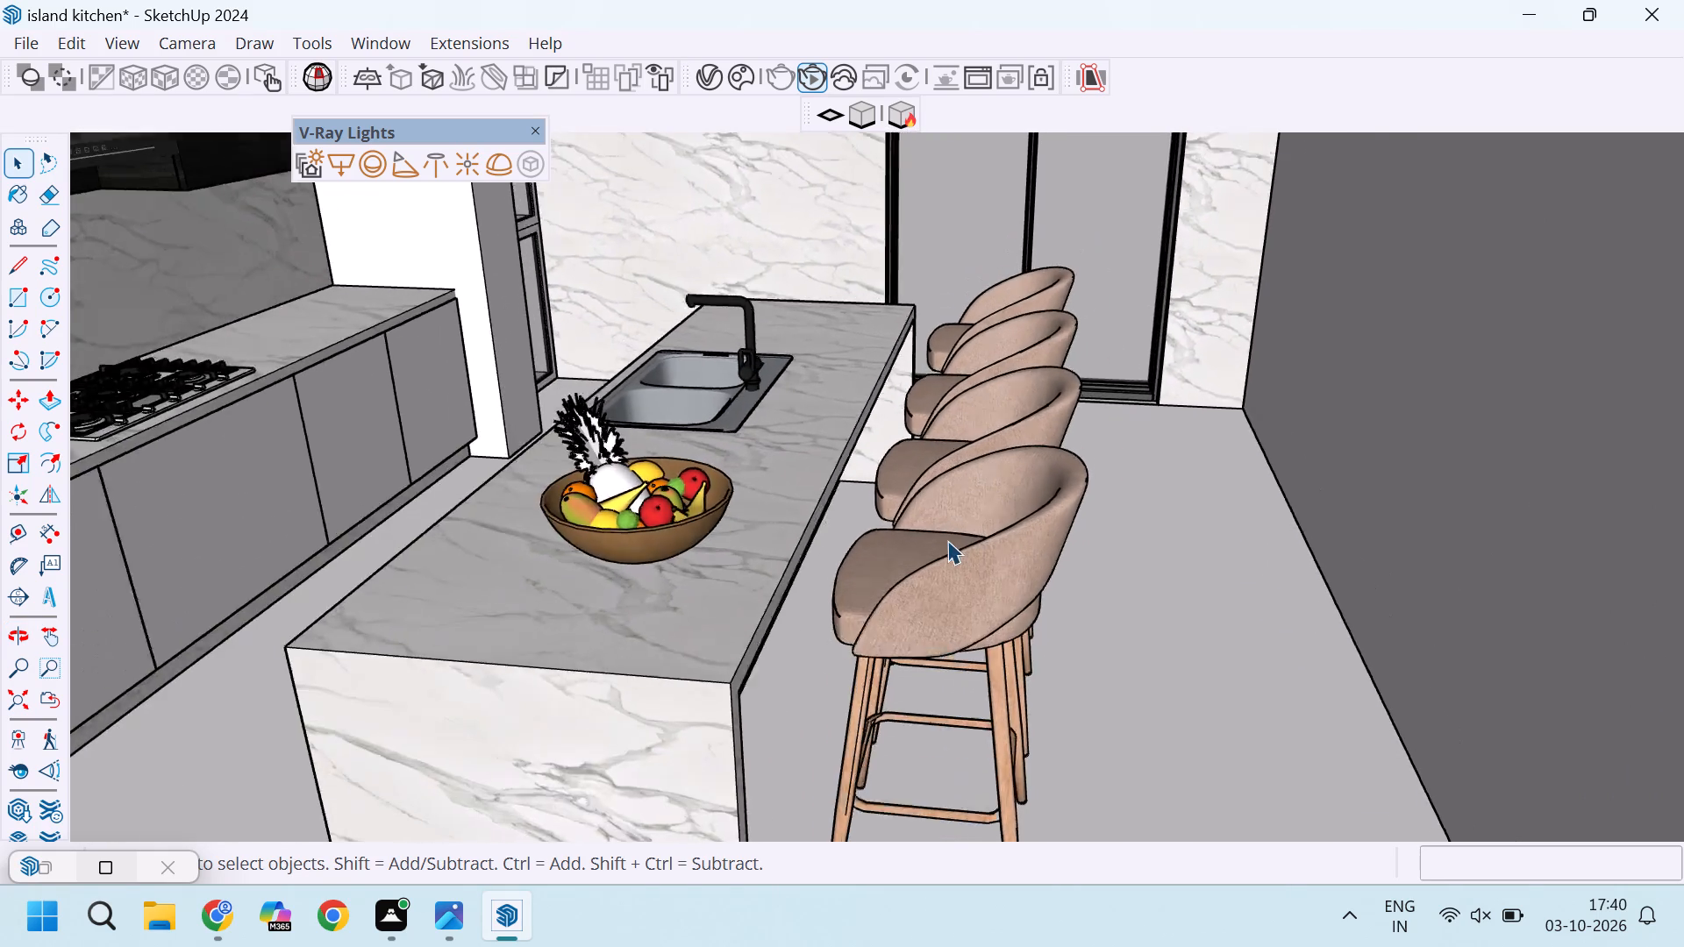
scroll(947, 540, down, 11)
middle_drag(1003, 653, 1005, 475)
scroll(1016, 494, down, 4)
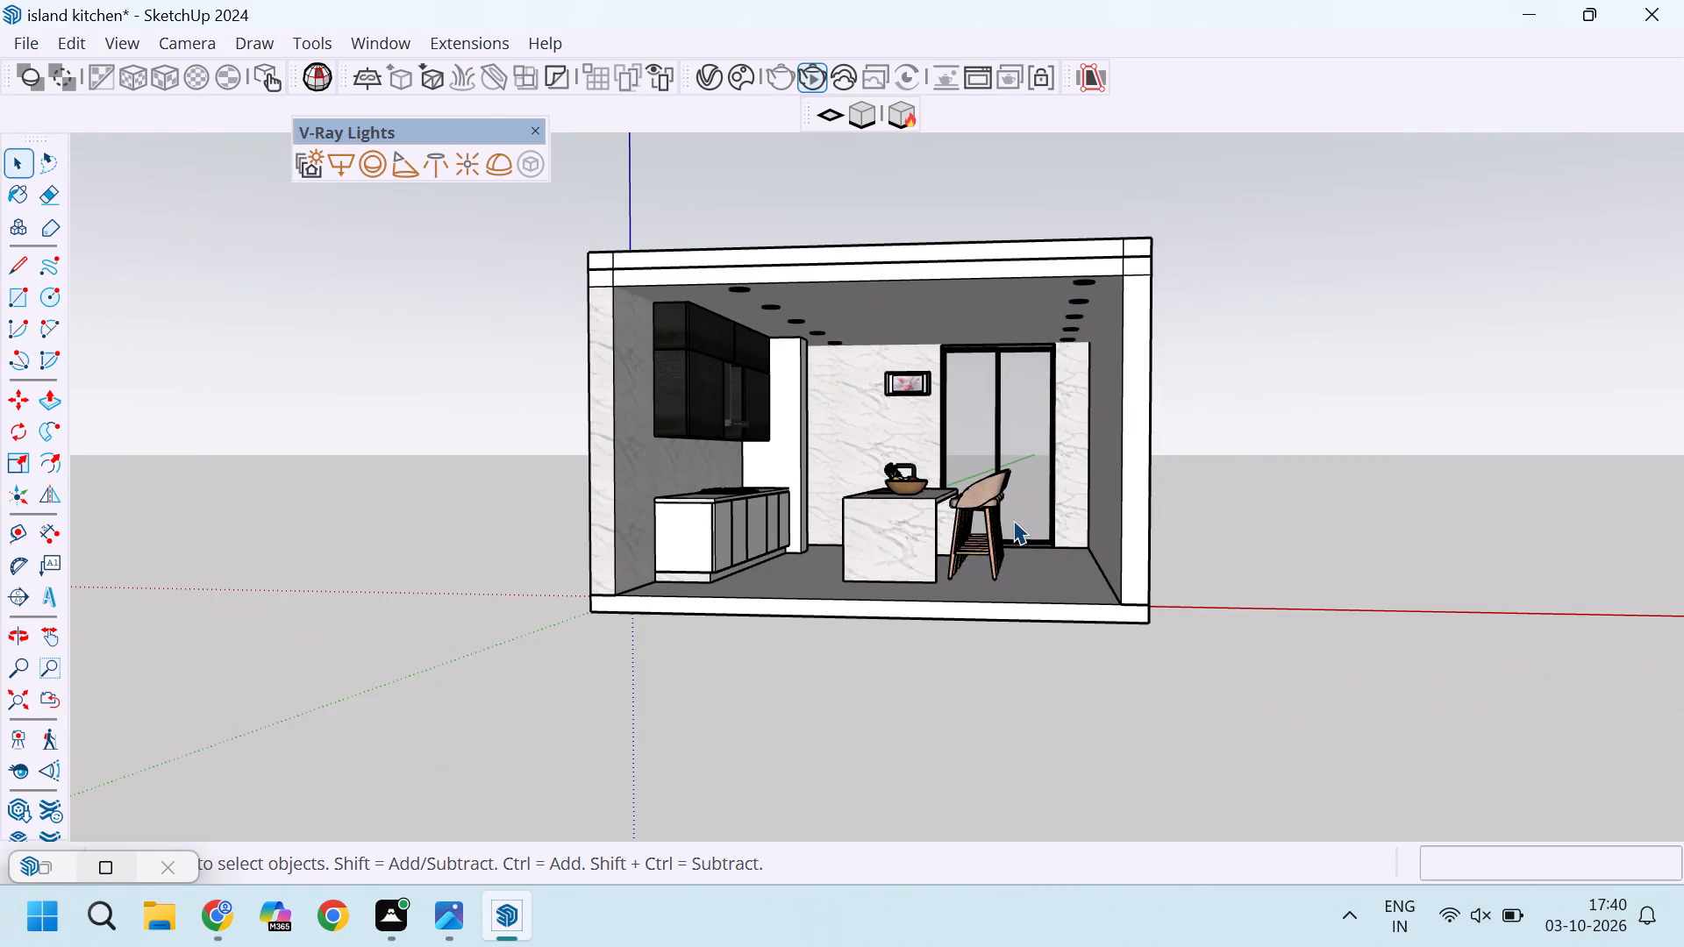
Examine the two rows of recessed ceiling downlights from below, including one fitting up close near the marble back wall.
middle_drag(1018, 484, 997, 382)
scroll(747, 360, up, 6)
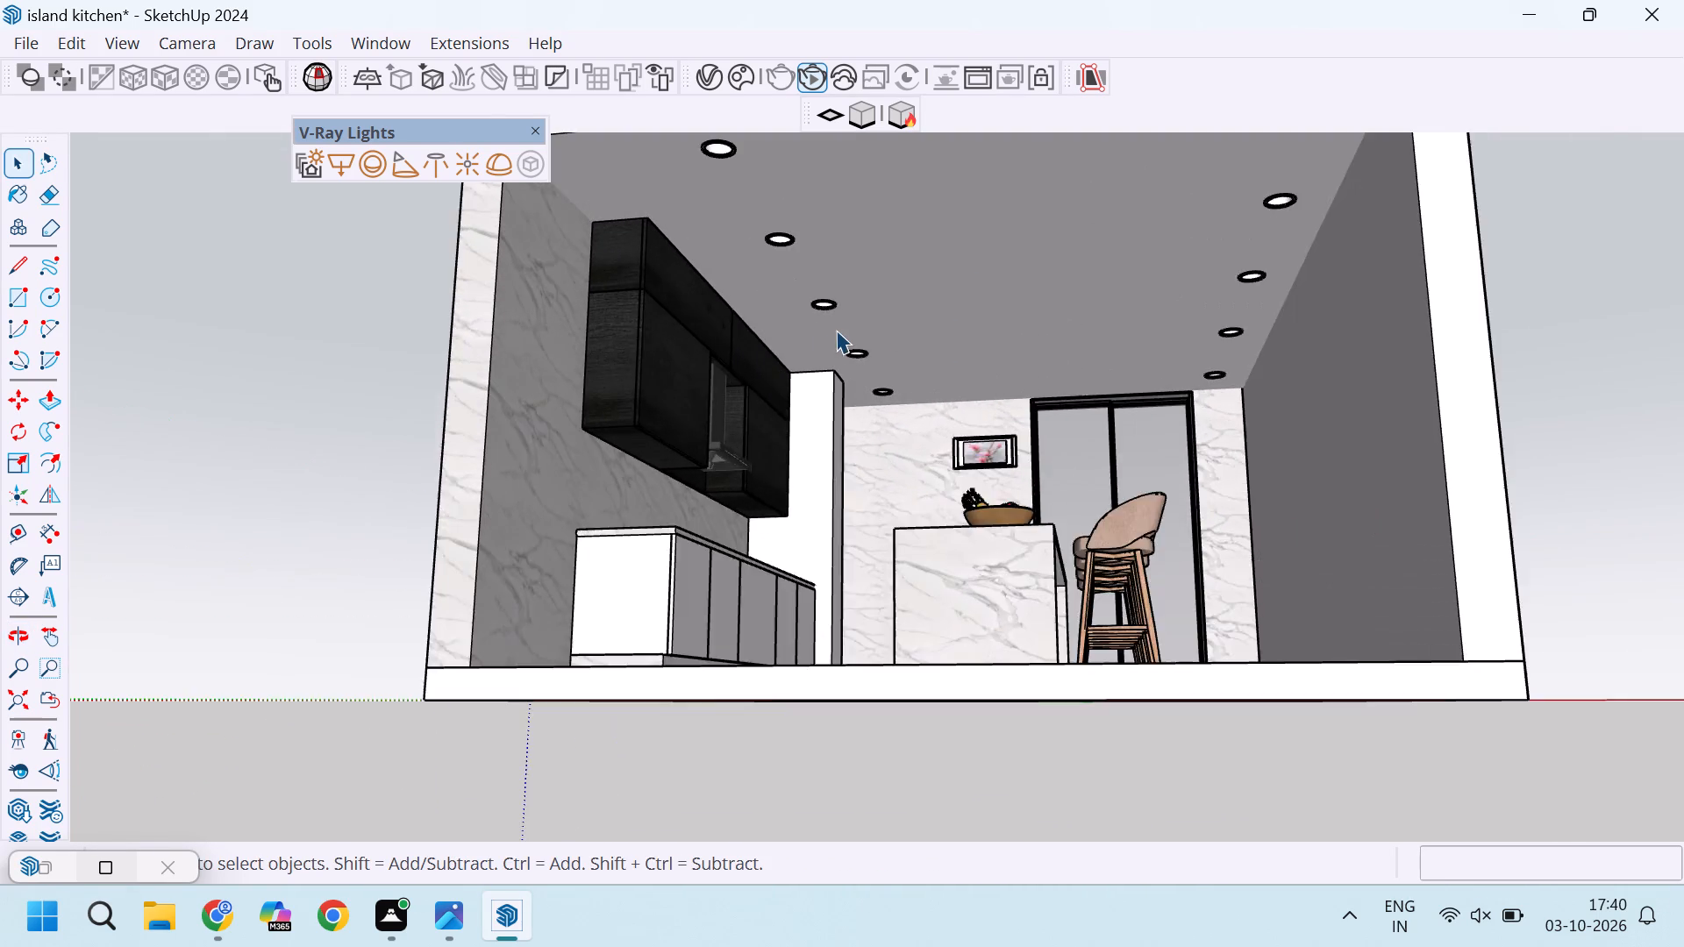
scroll(836, 330, up, 3)
scroll(910, 420, up, 20)
scroll(910, 420, up, 2)
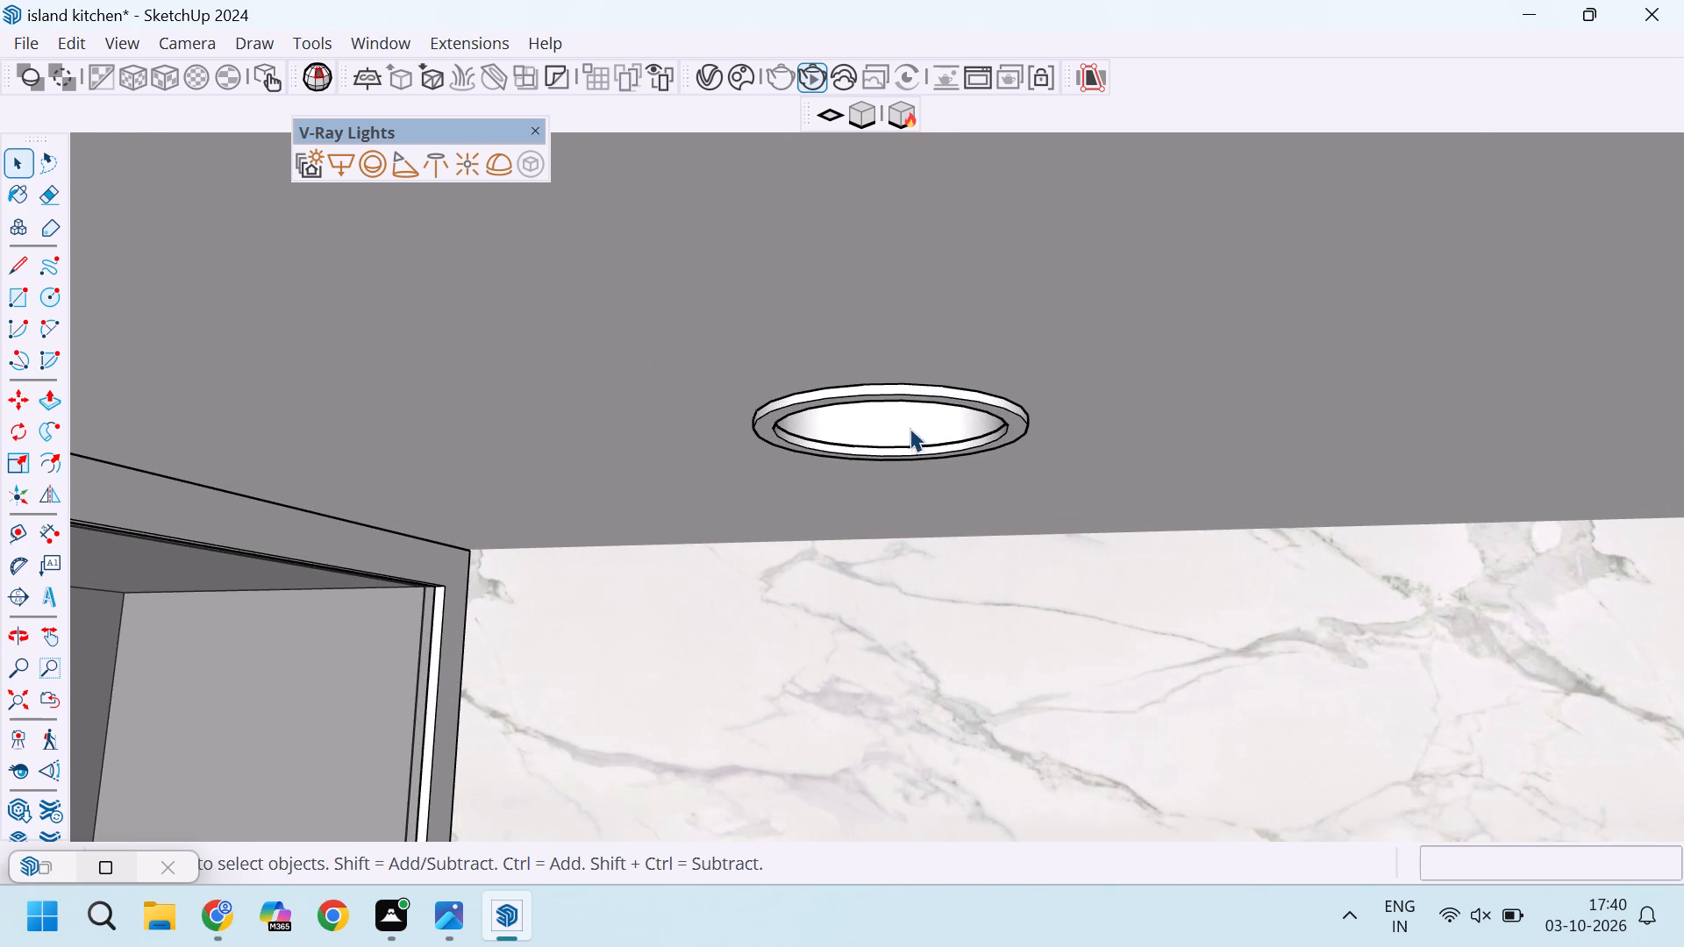
scroll(907, 424, down, 5)
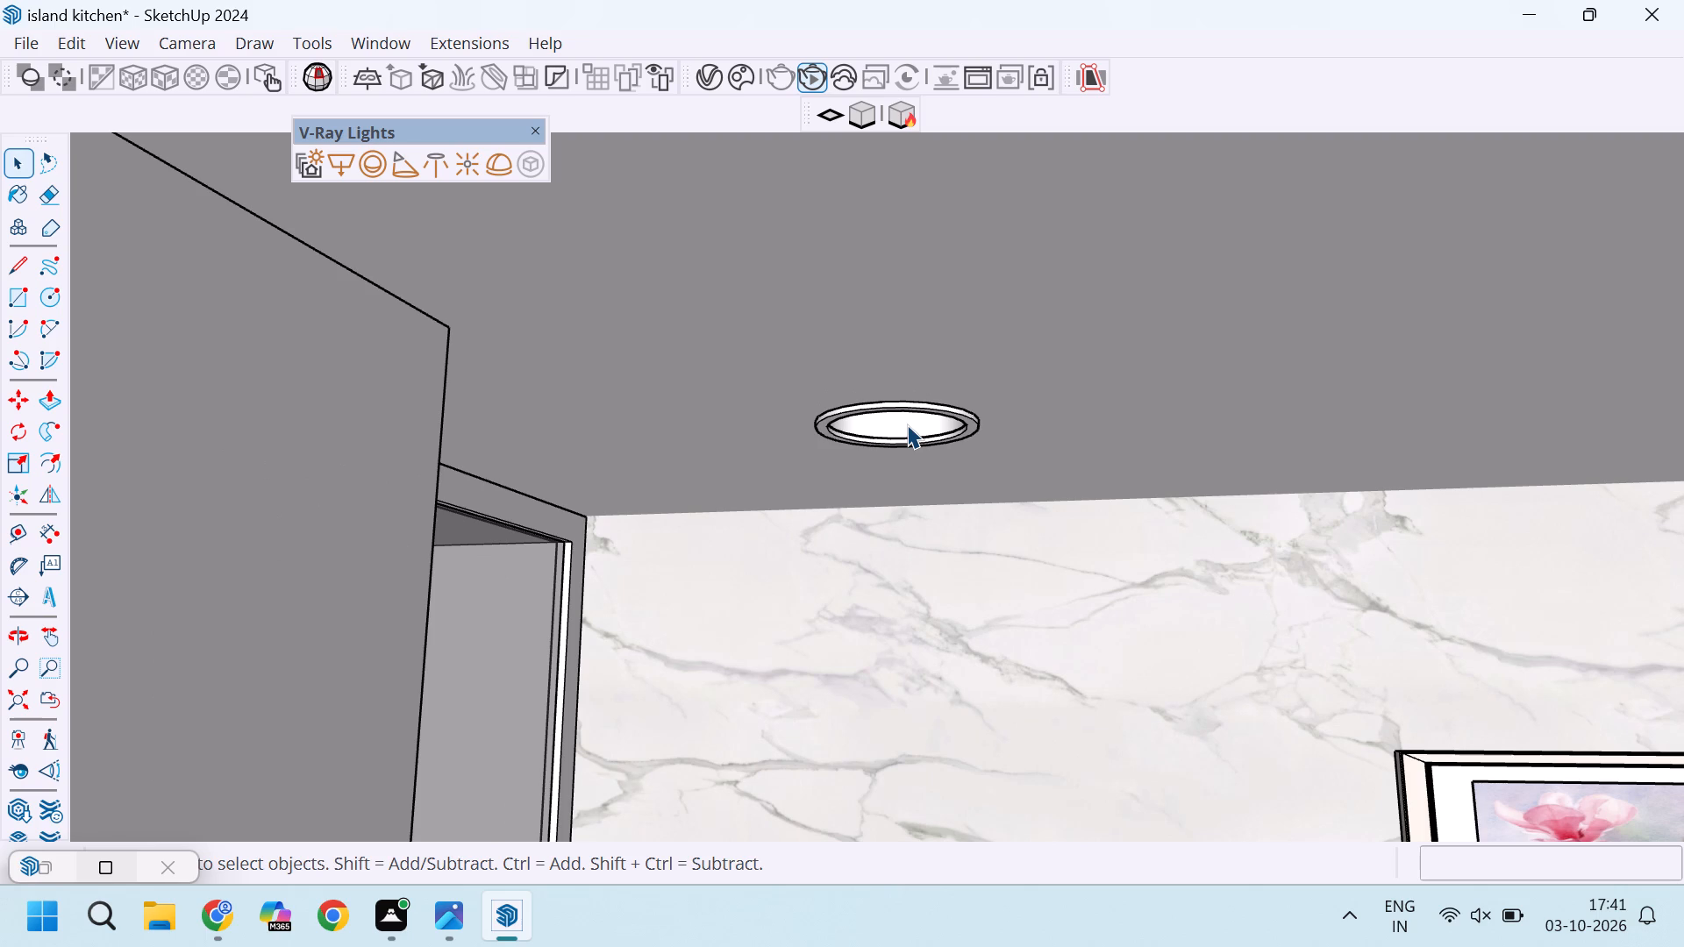
scroll(919, 394, up, 1)
scroll(919, 394, down, 17)
scroll(821, 428, down, 5)
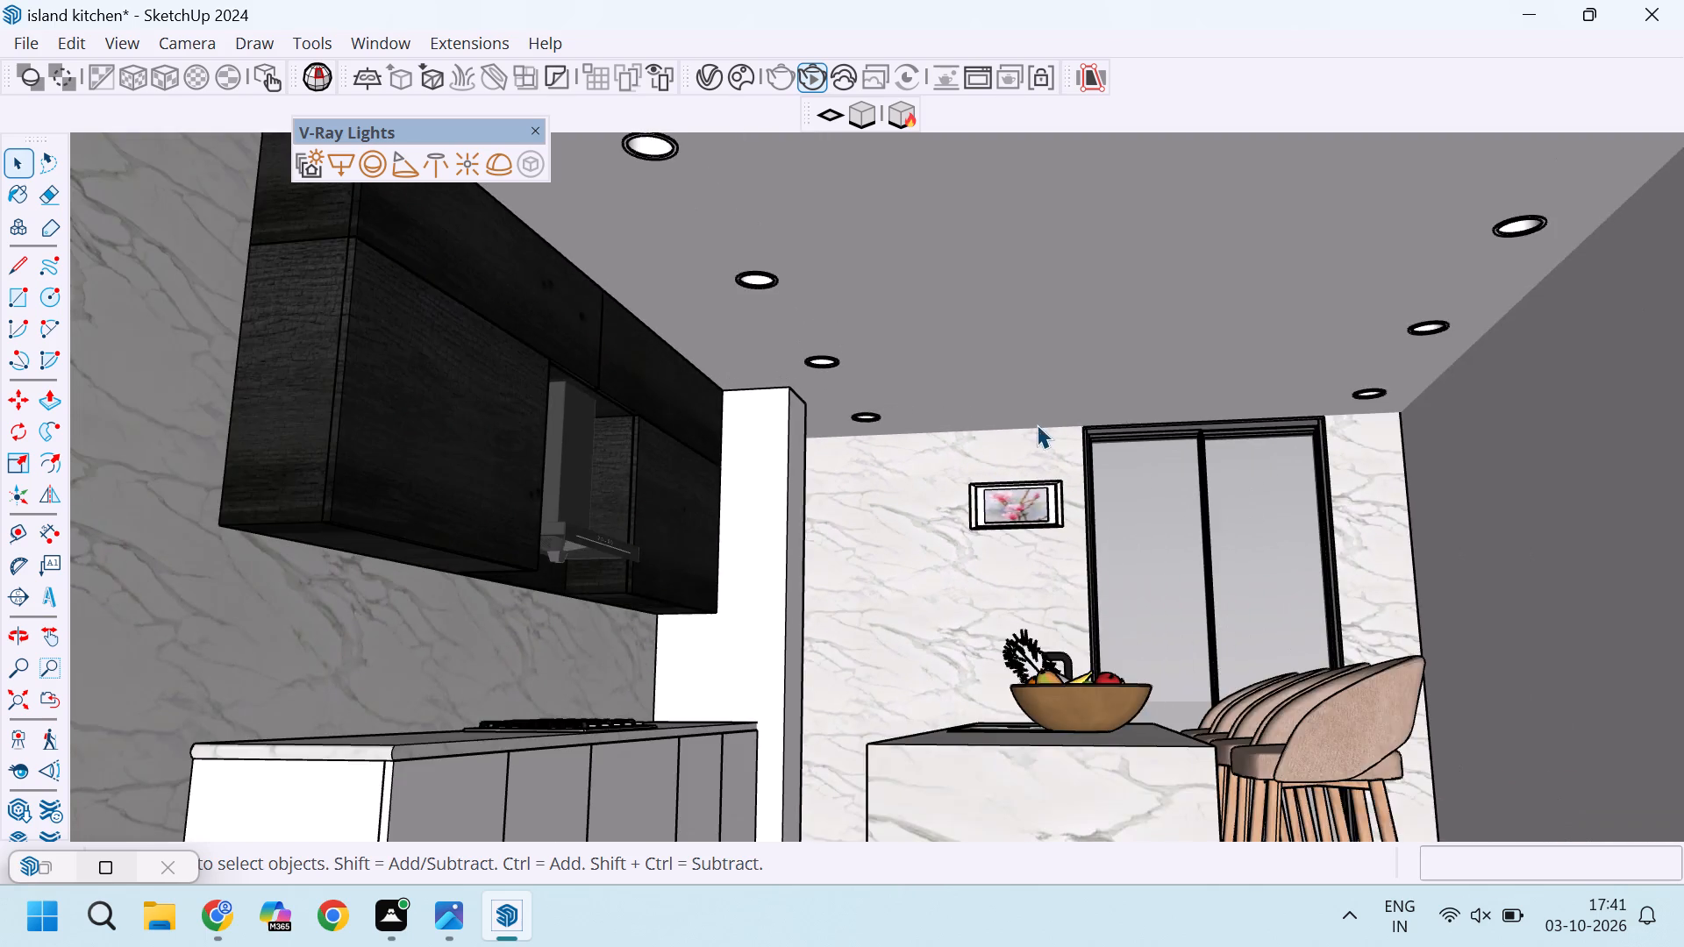
scroll(1034, 417, down, 5)
scroll(1388, 210, up, 15)
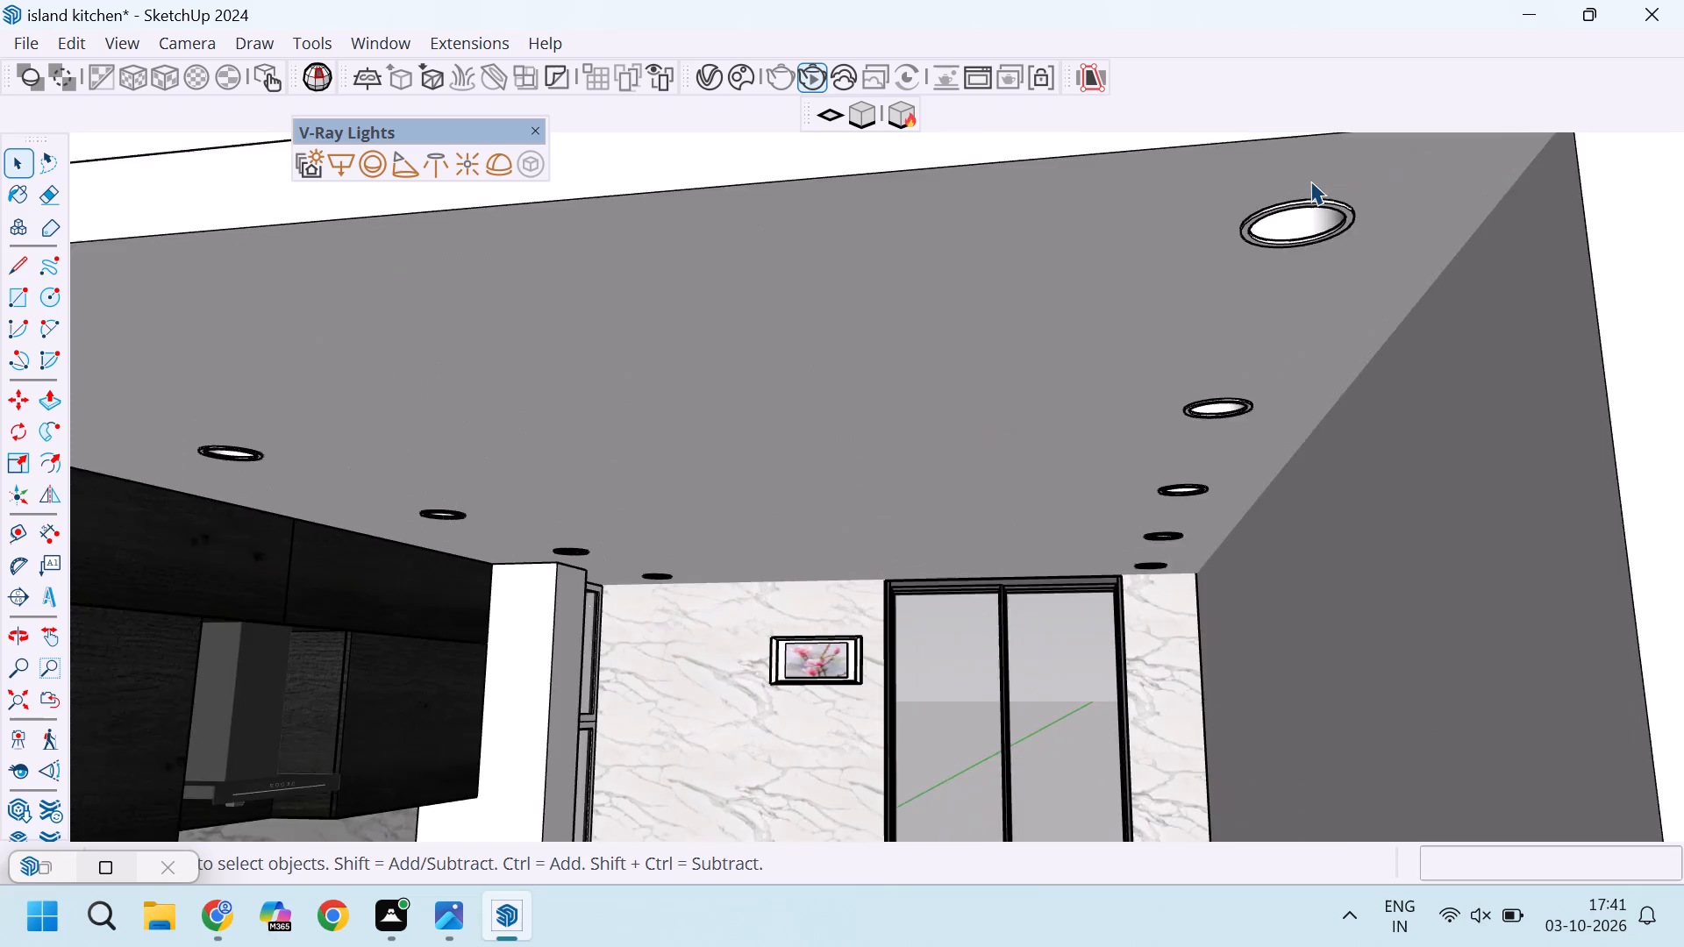
Open the frontmost ceiling downlight in the row on the bar stool side for editing.
scroll(1310, 181, up, 9)
click(1335, 226)
double_click(1335, 226)
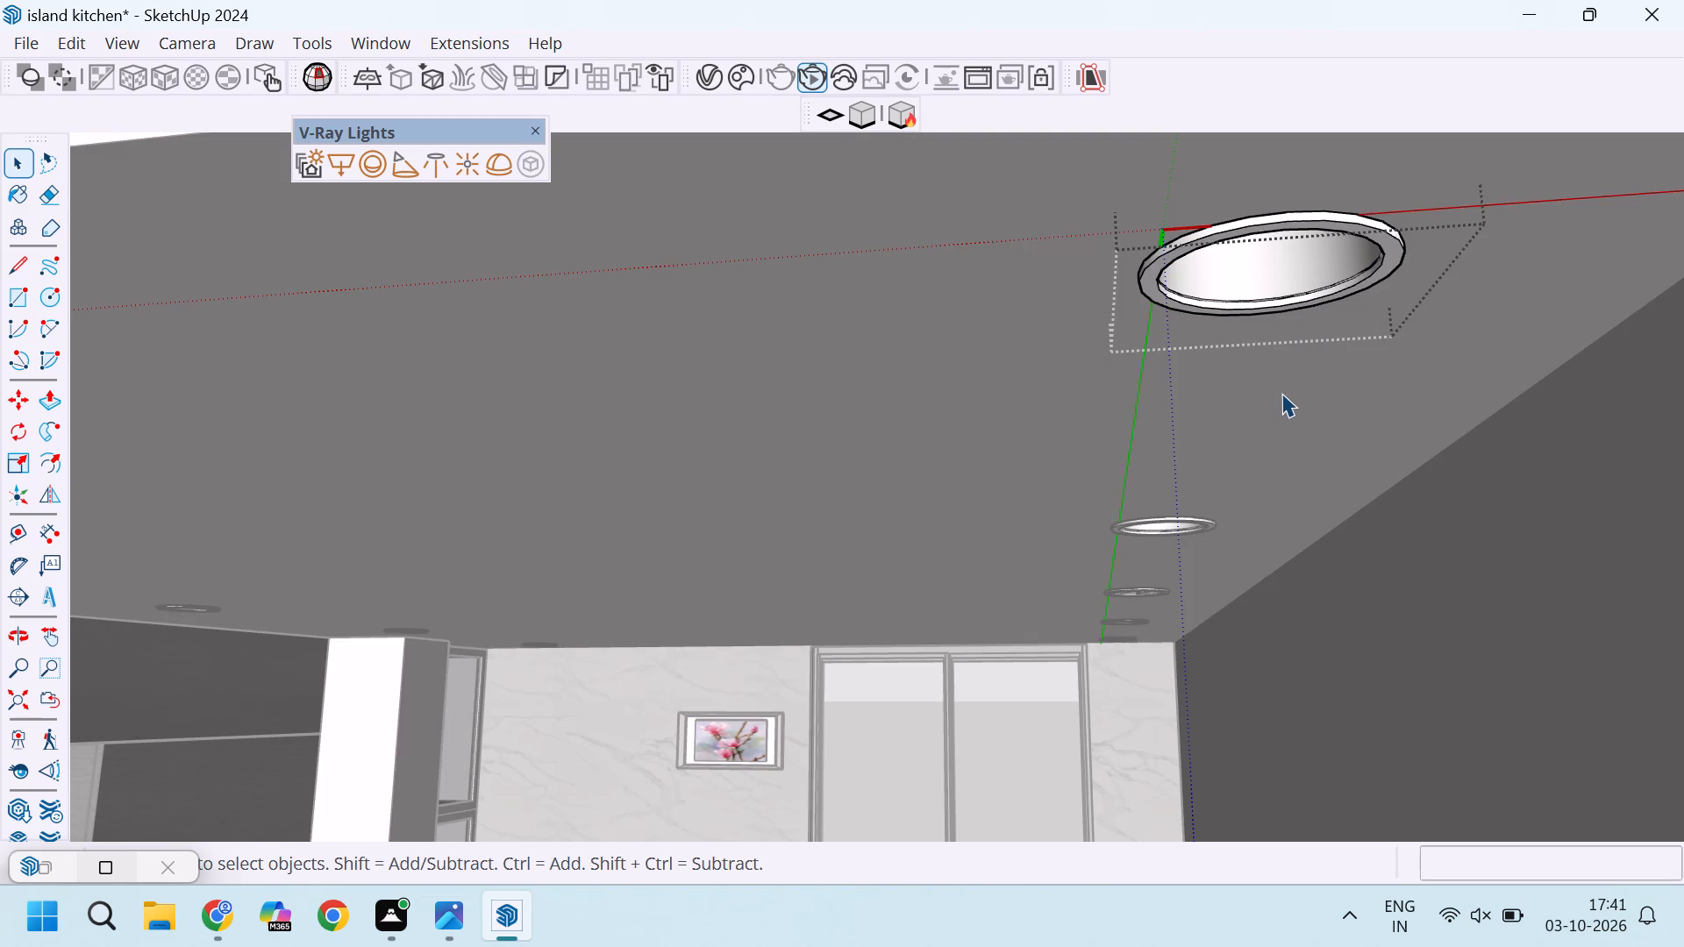
Mark the centre point of the circular edge inside the downlight's rim with Find Center.
middle_drag(1288, 317, 1257, 272)
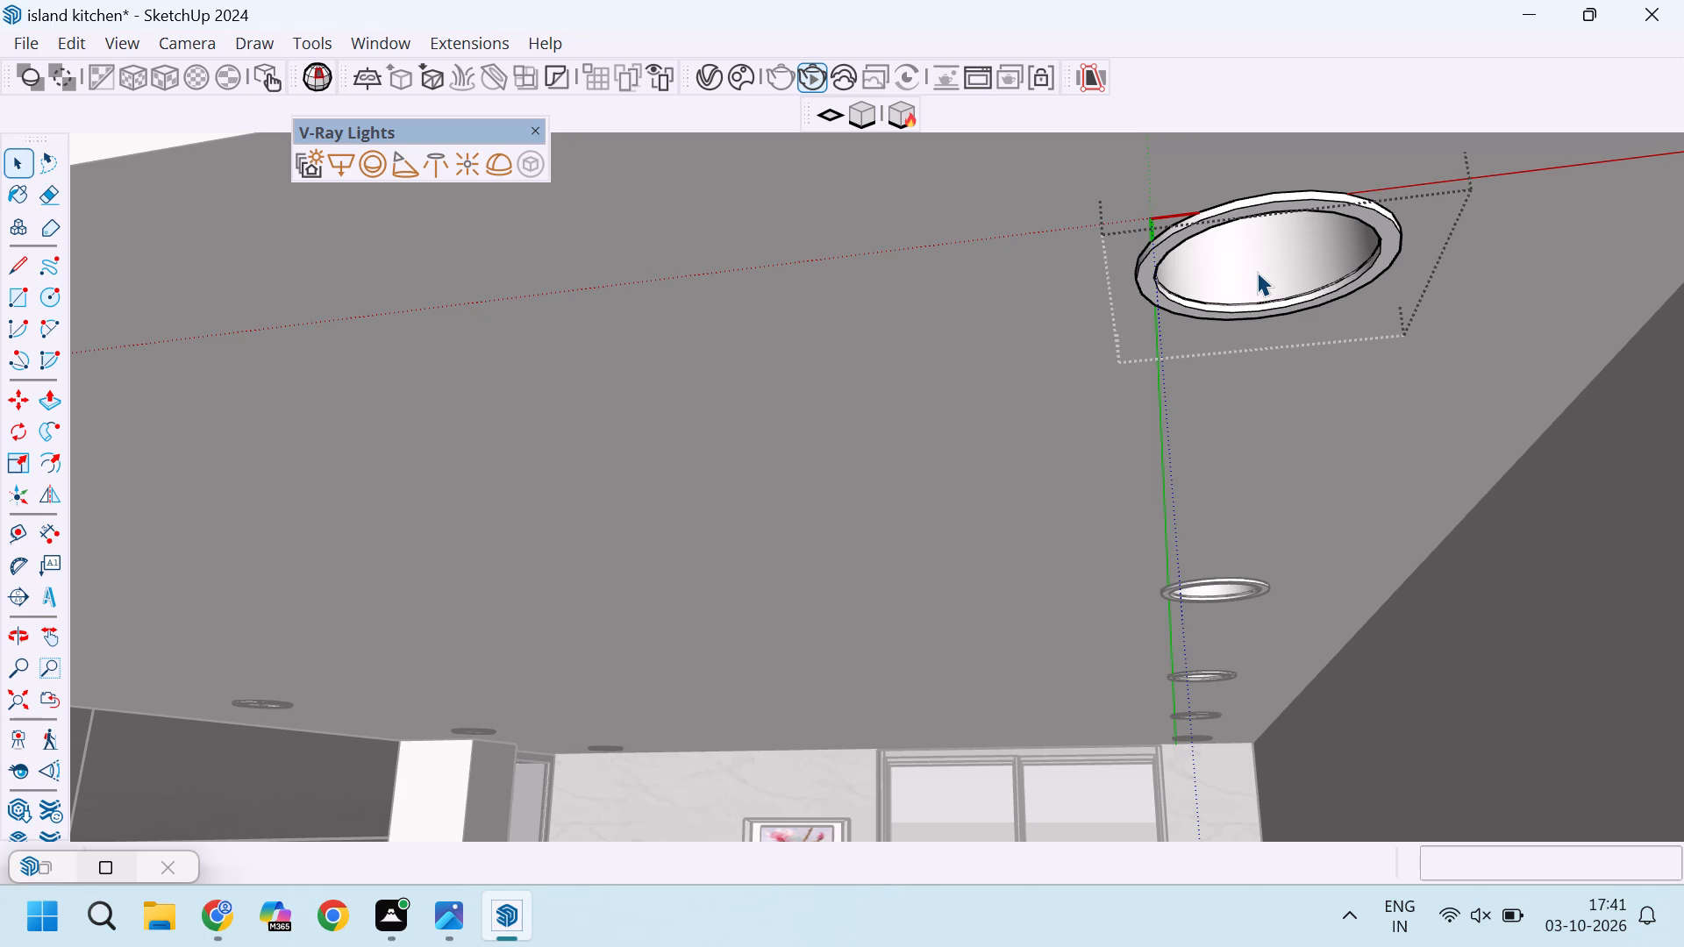
scroll(867, 174, down, 3)
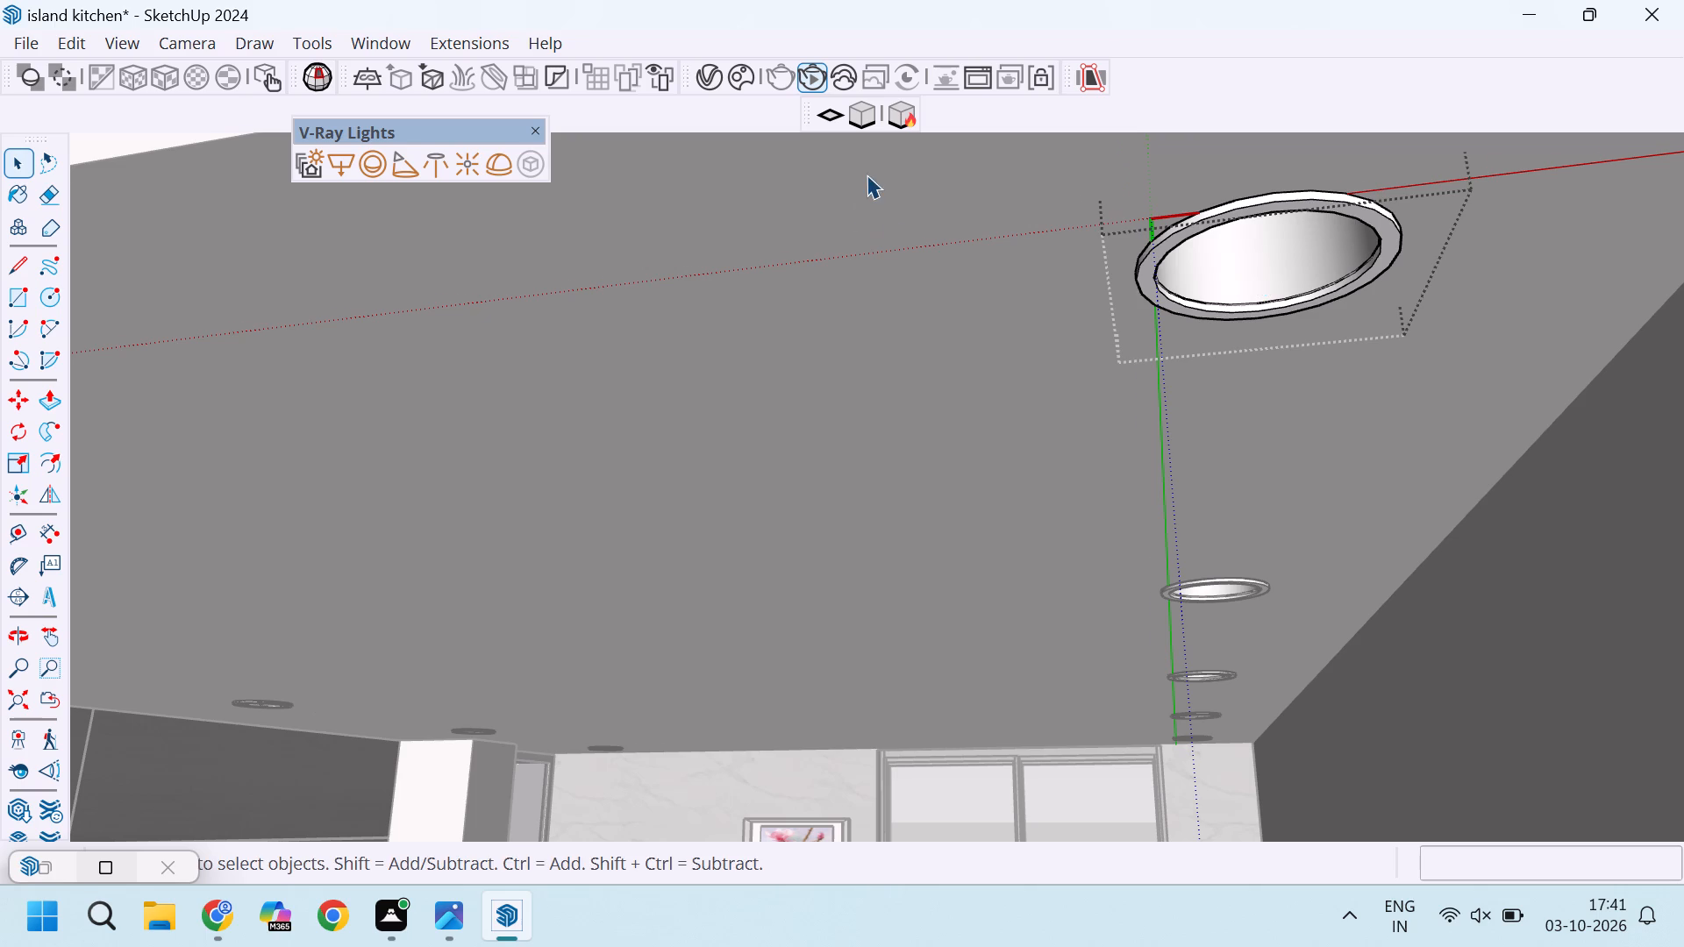
scroll(913, 273, down, 3)
scroll(1409, 239, up, 4)
scroll(1059, 245, up, 11)
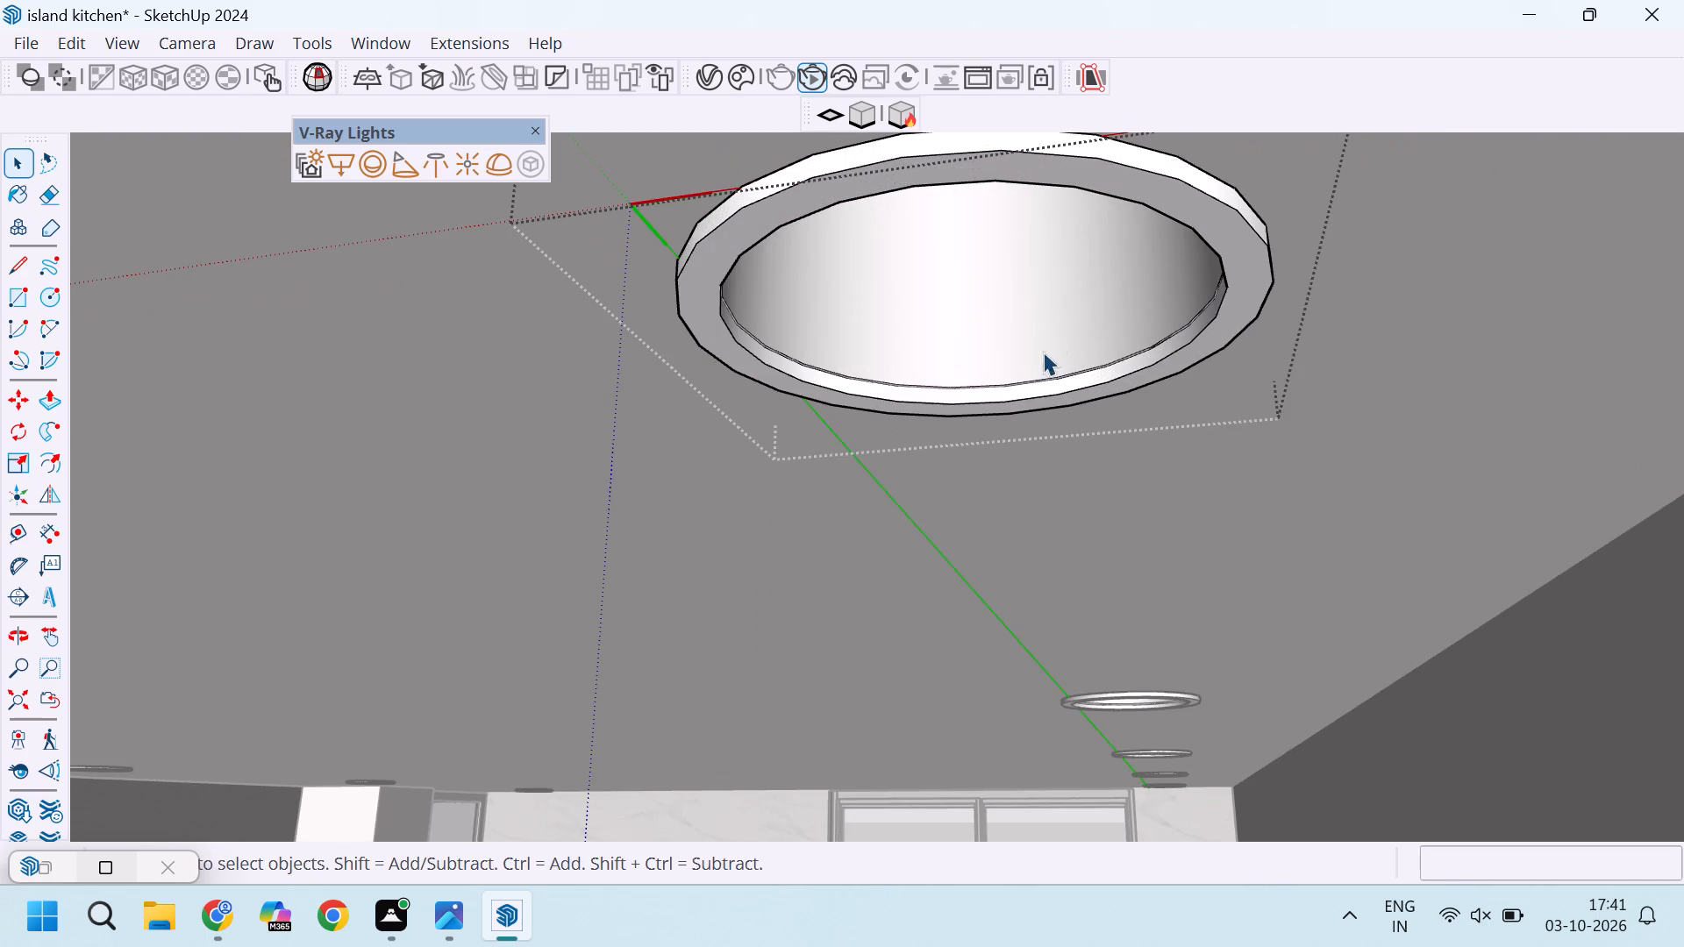
middle_drag(1038, 353, 1014, 281)
scroll(1003, 364, down, 10)
scroll(1056, 324, up, 6)
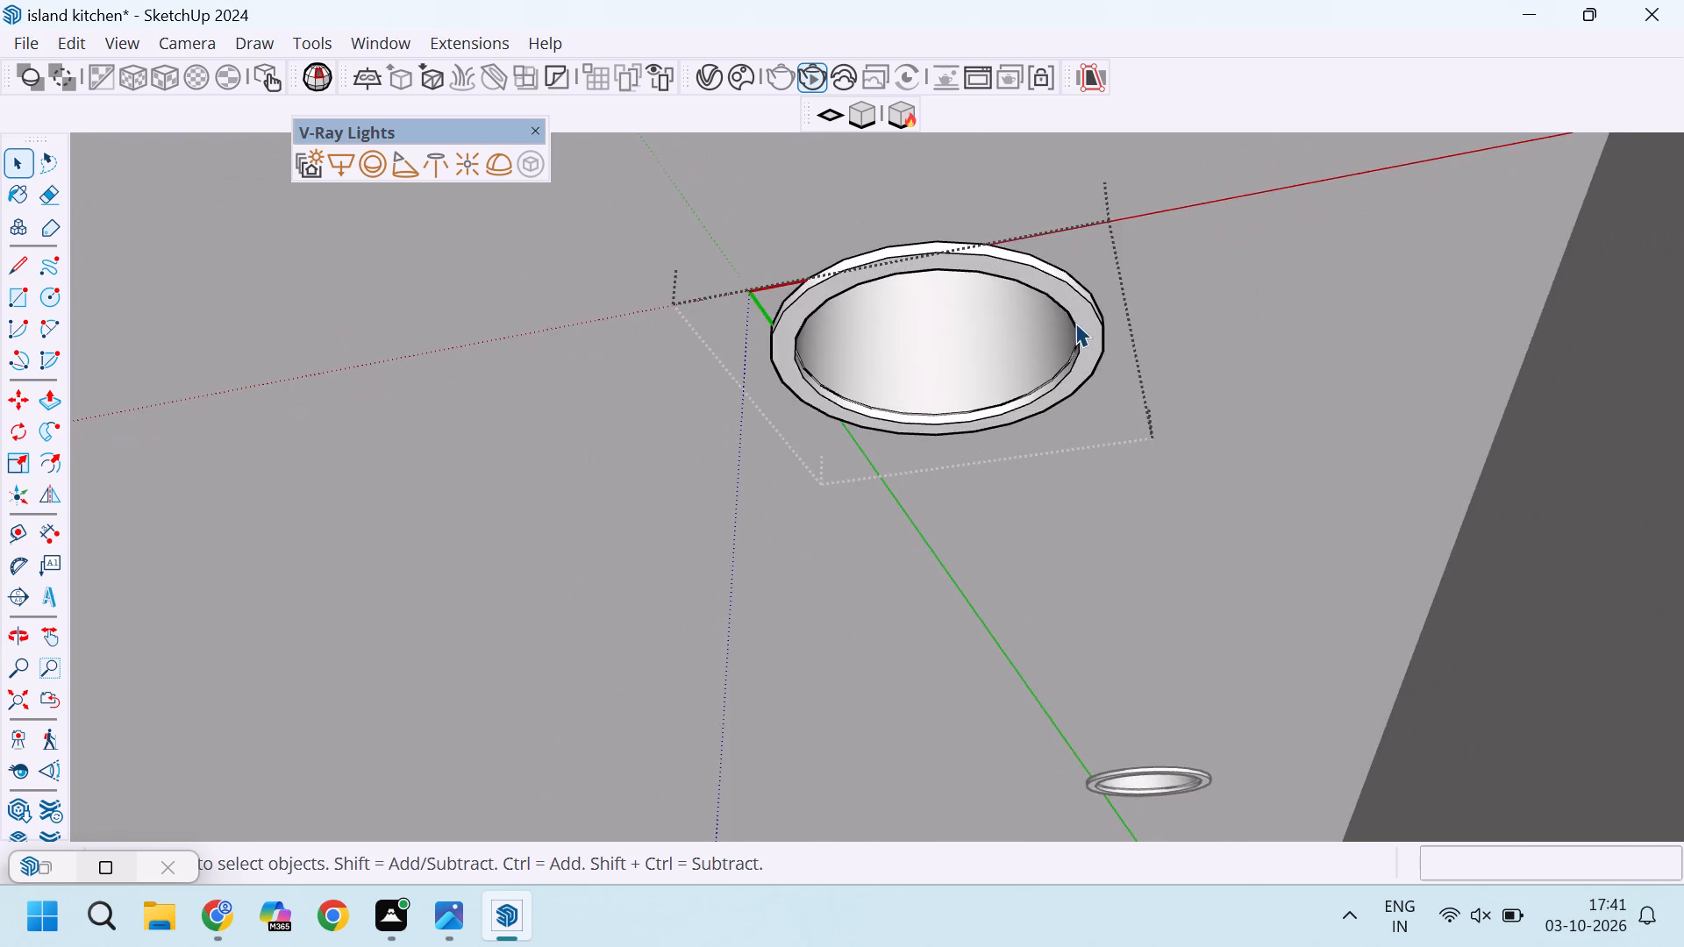
scroll(1075, 323, up, 5)
middle_drag(1072, 324, 1048, 128)
scroll(1004, 192, up, 4)
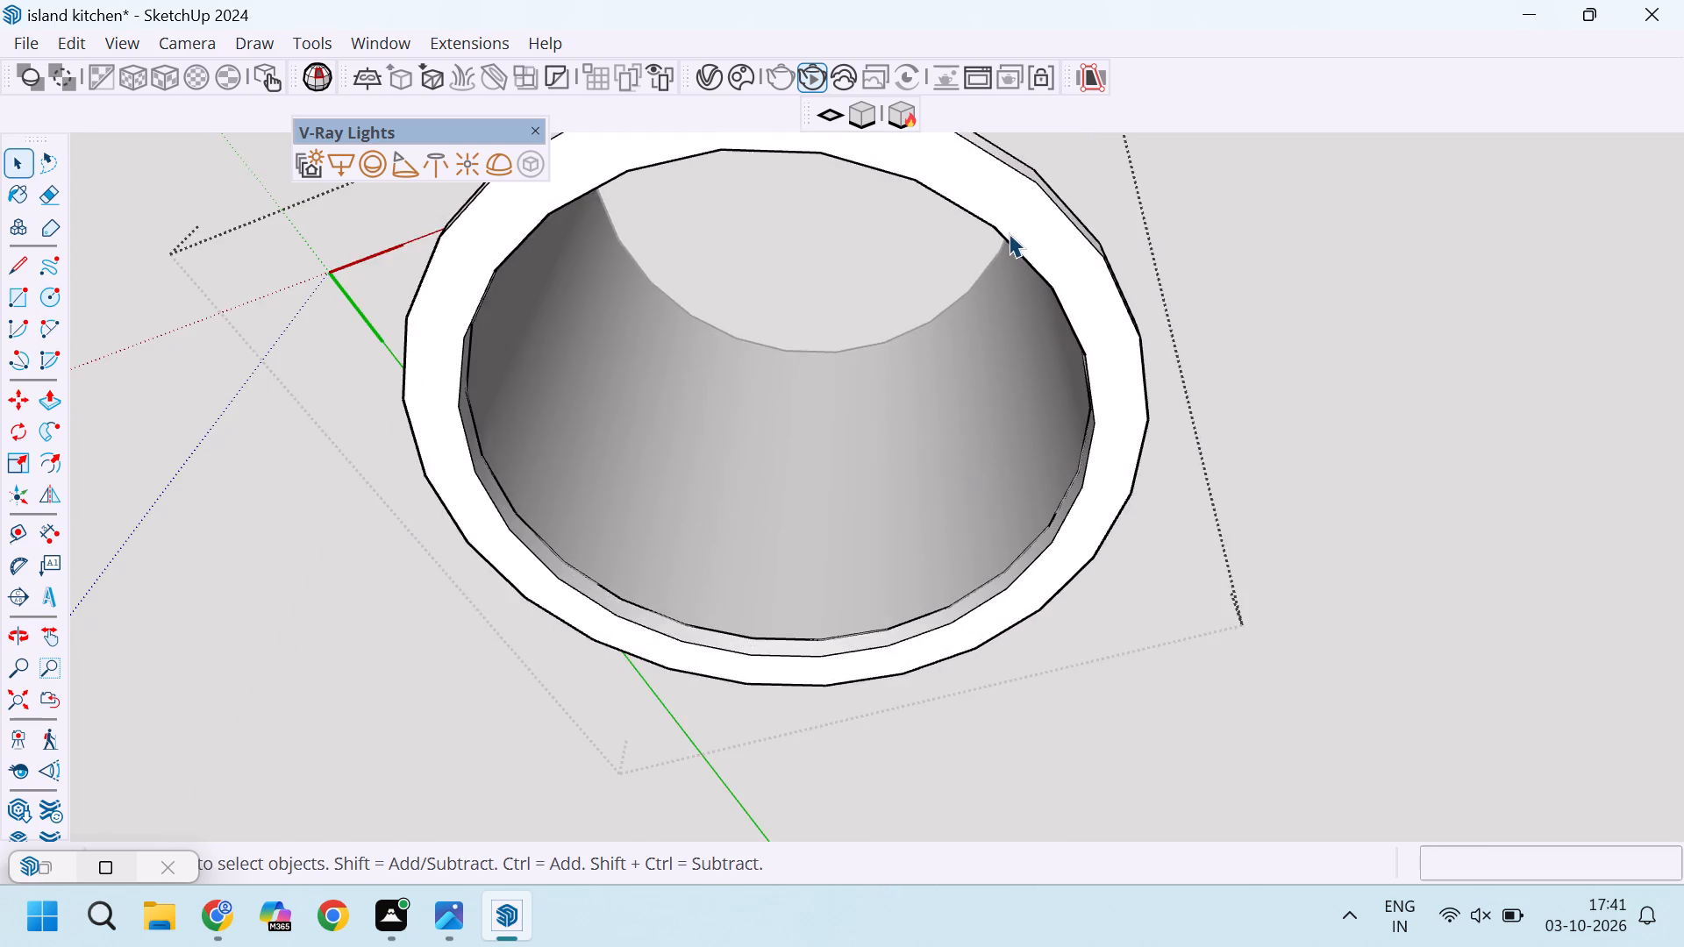
scroll(1009, 233, down, 9)
middle_drag(1017, 358, 1036, 135)
scroll(1029, 167, up, 5)
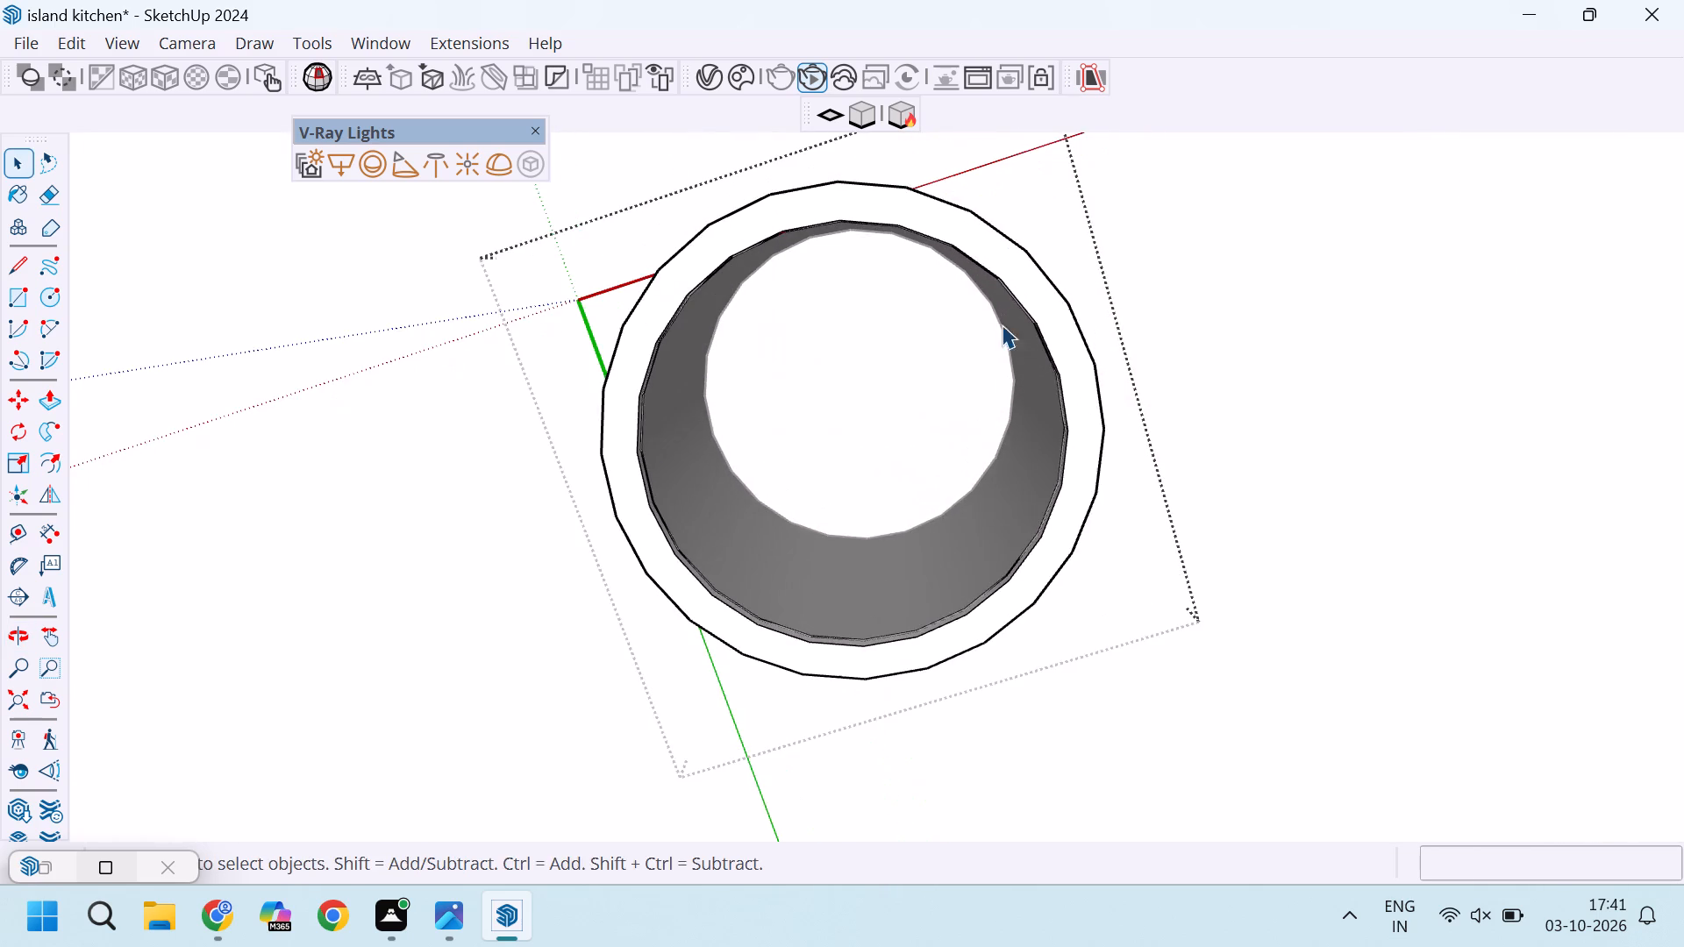
middle_drag(1002, 324, 1160, 254)
scroll(1160, 255, up, 1)
middle_drag(1064, 281, 1186, 347)
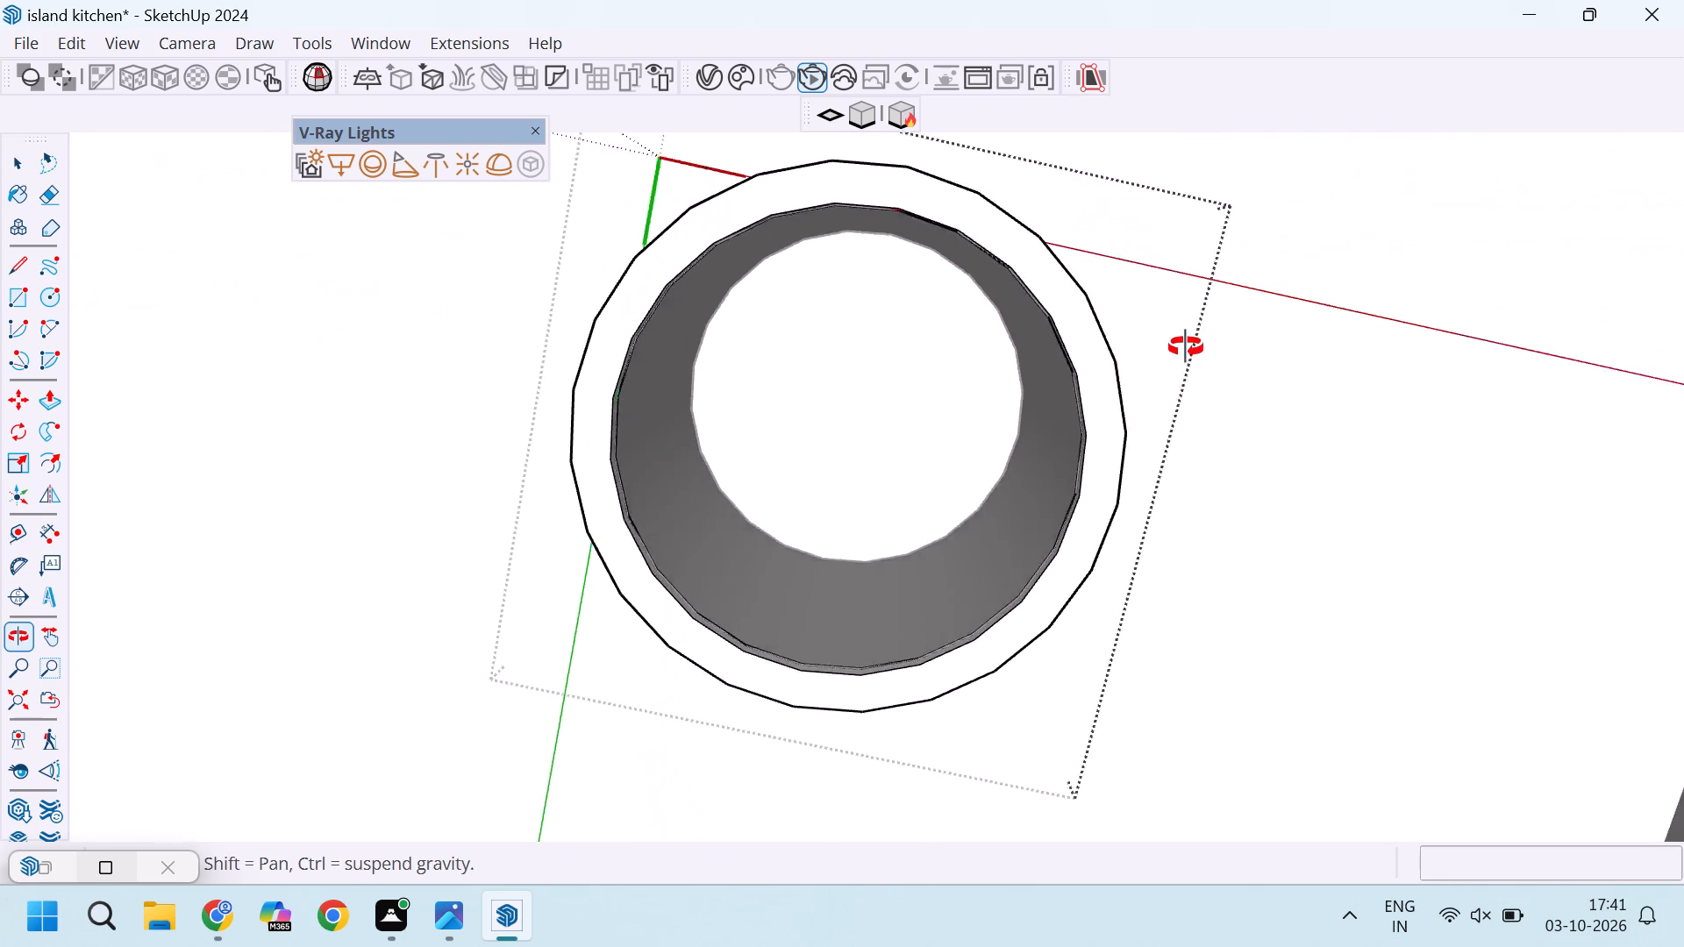
middle_drag(1186, 347, 1332, 455)
scroll(1098, 466, up, 11)
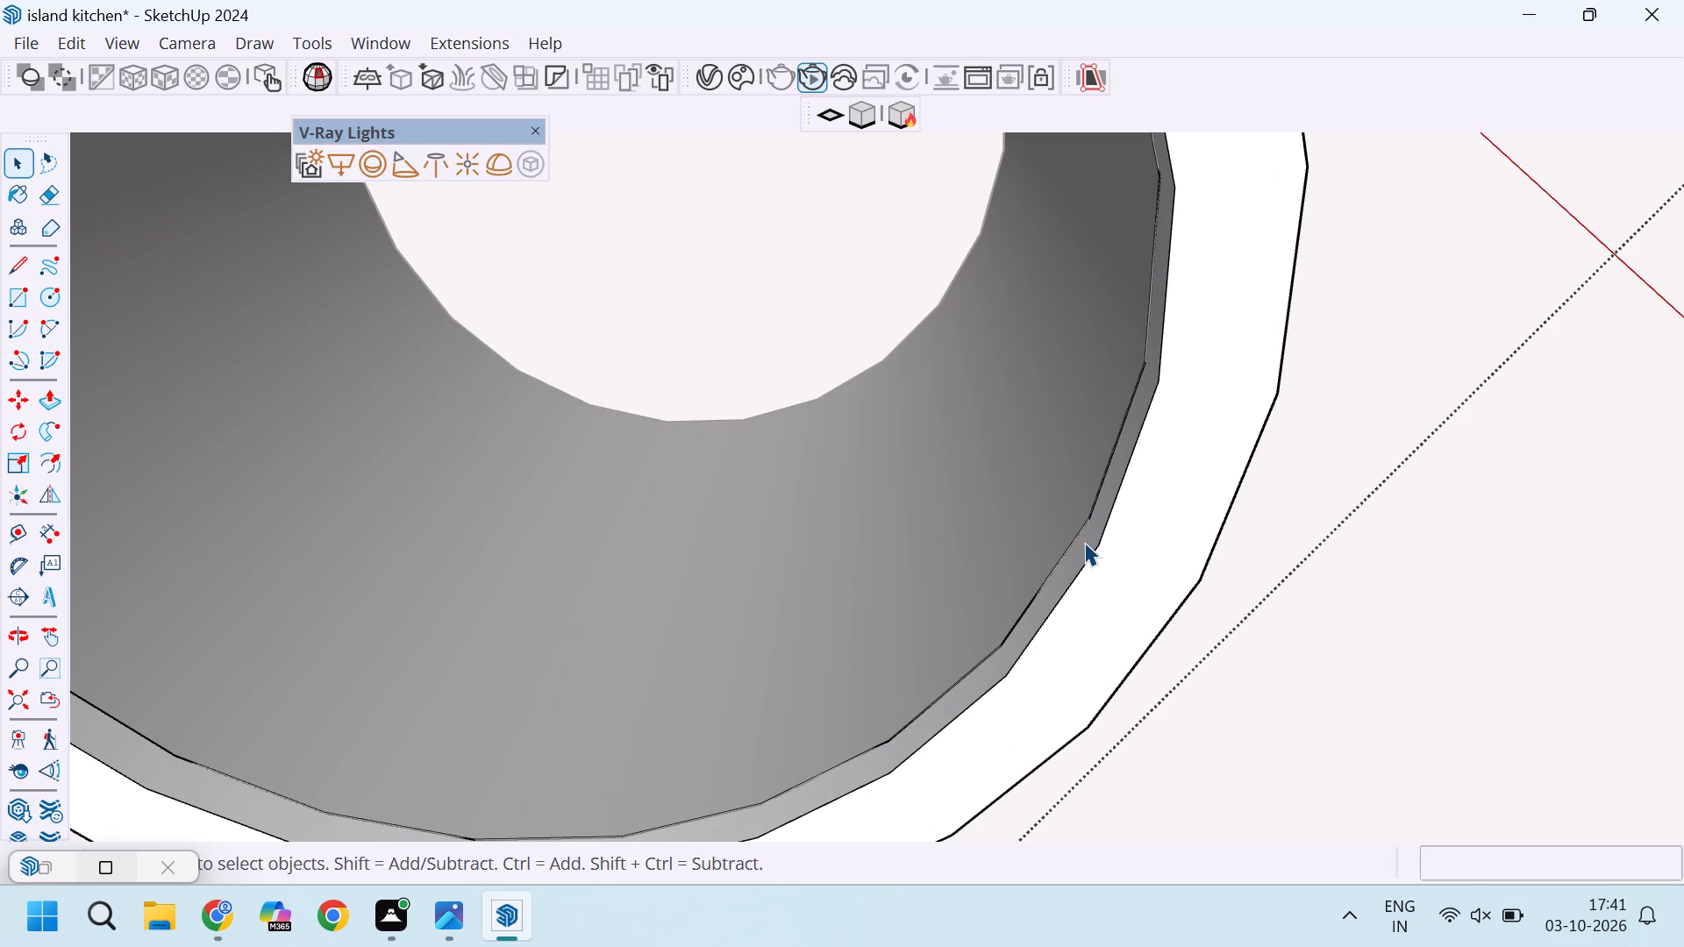
click(1081, 534)
scroll(1081, 534, down, 6)
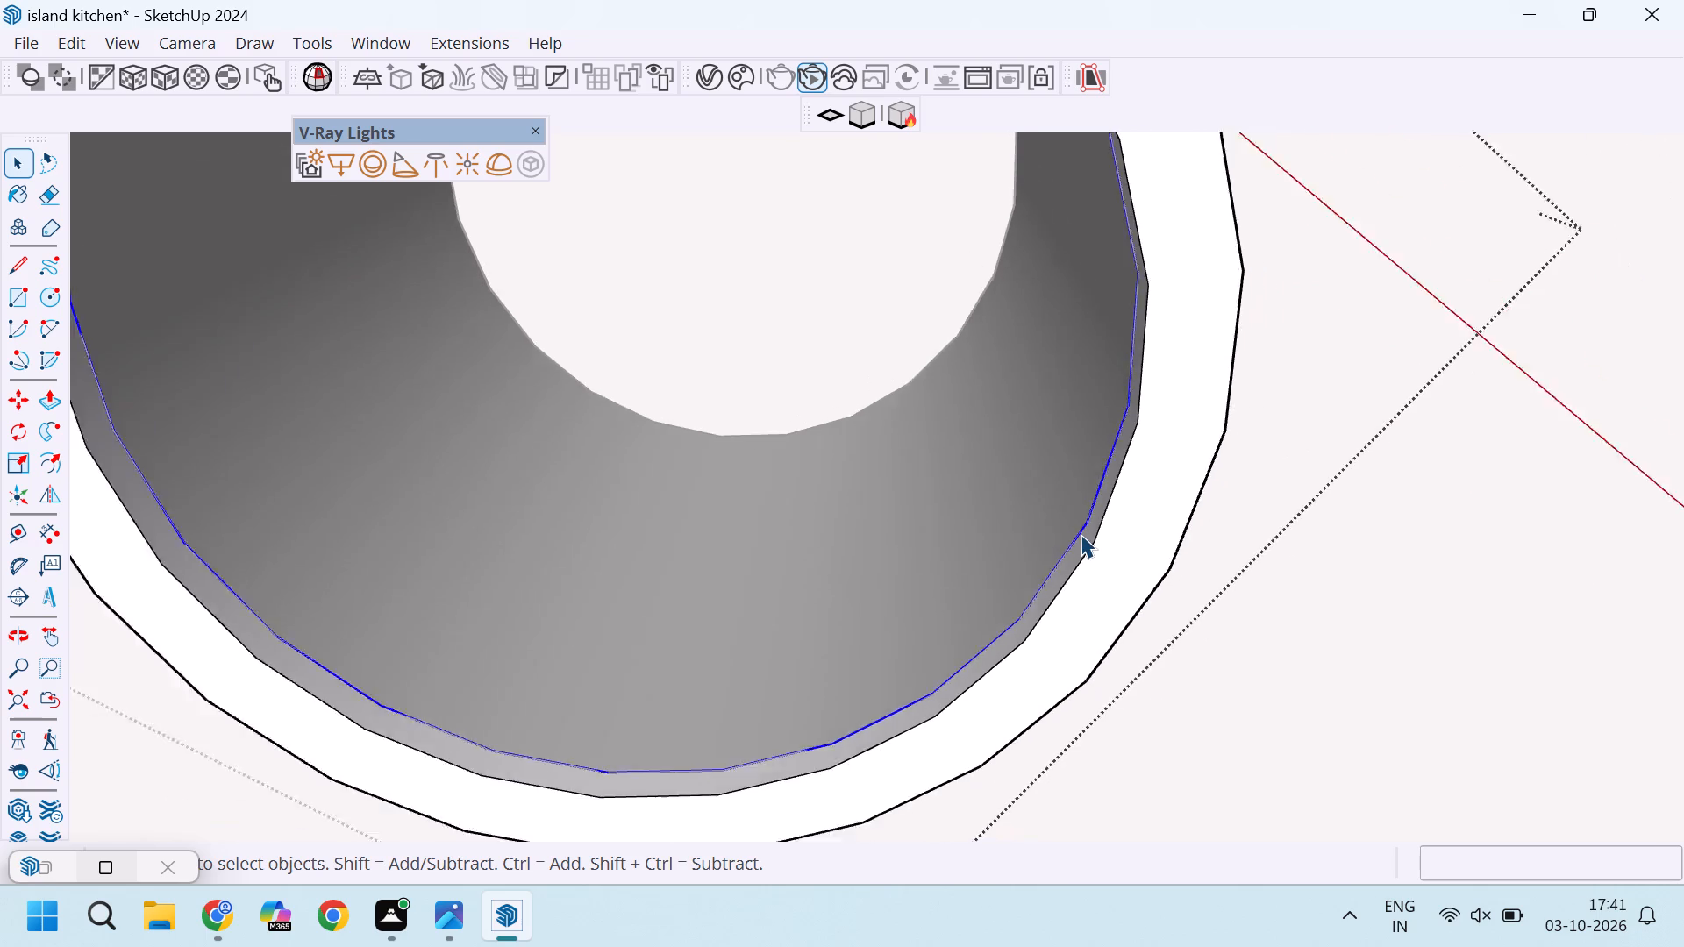
scroll(1081, 534, down, 5)
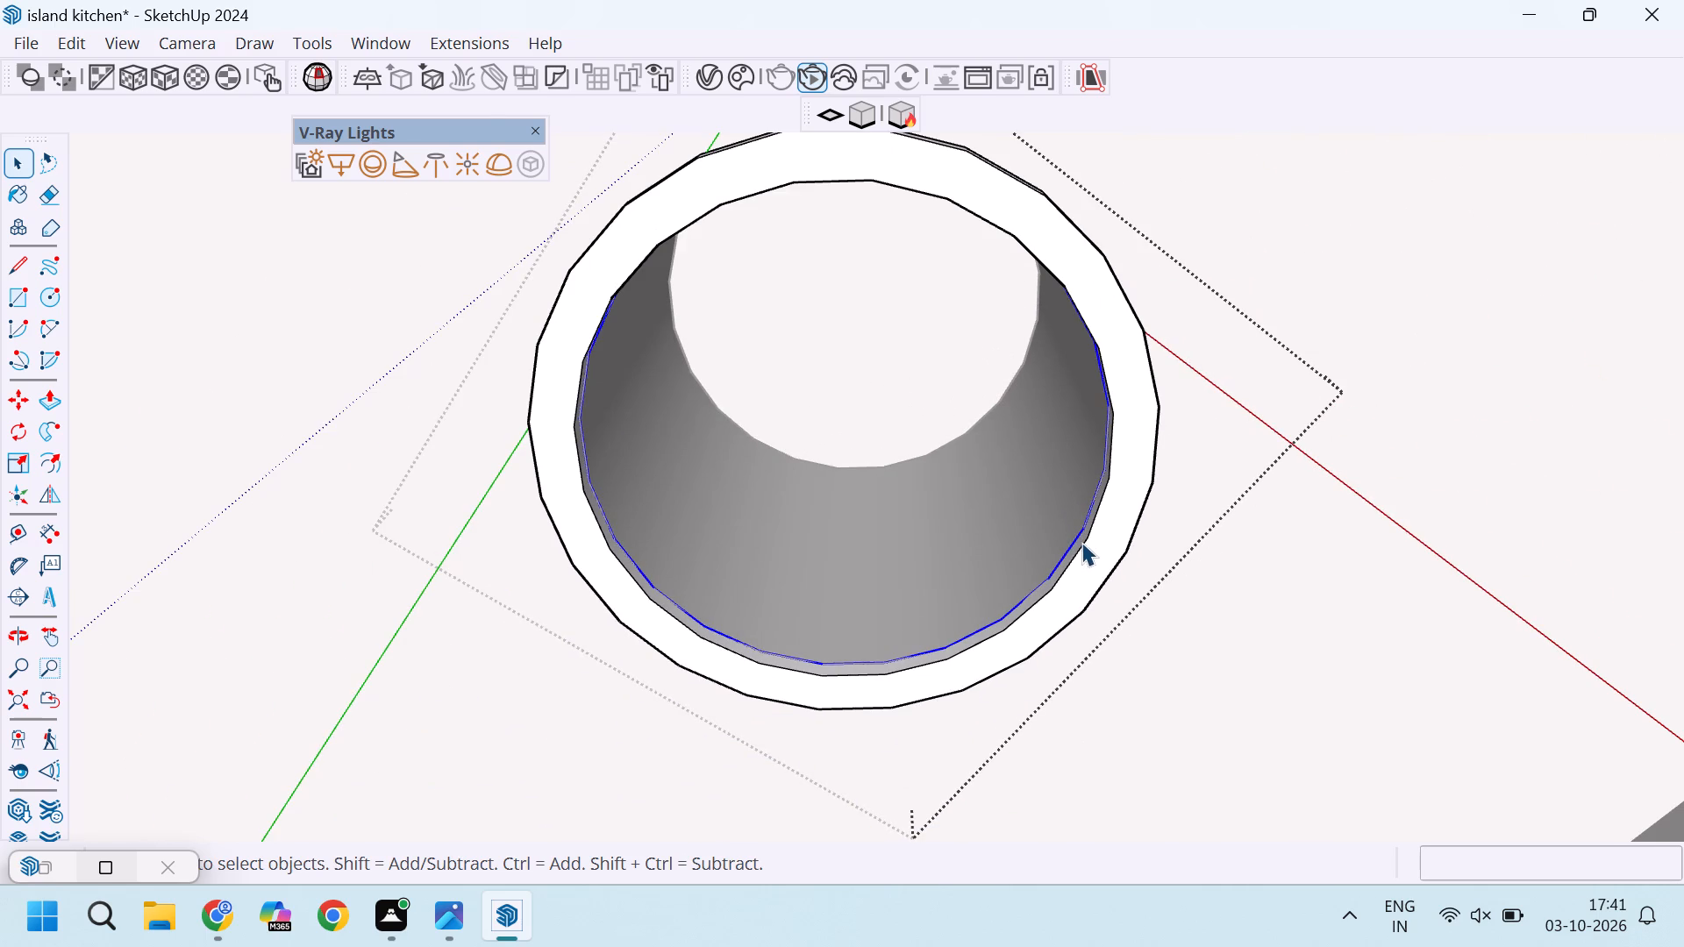
right_click(1070, 544)
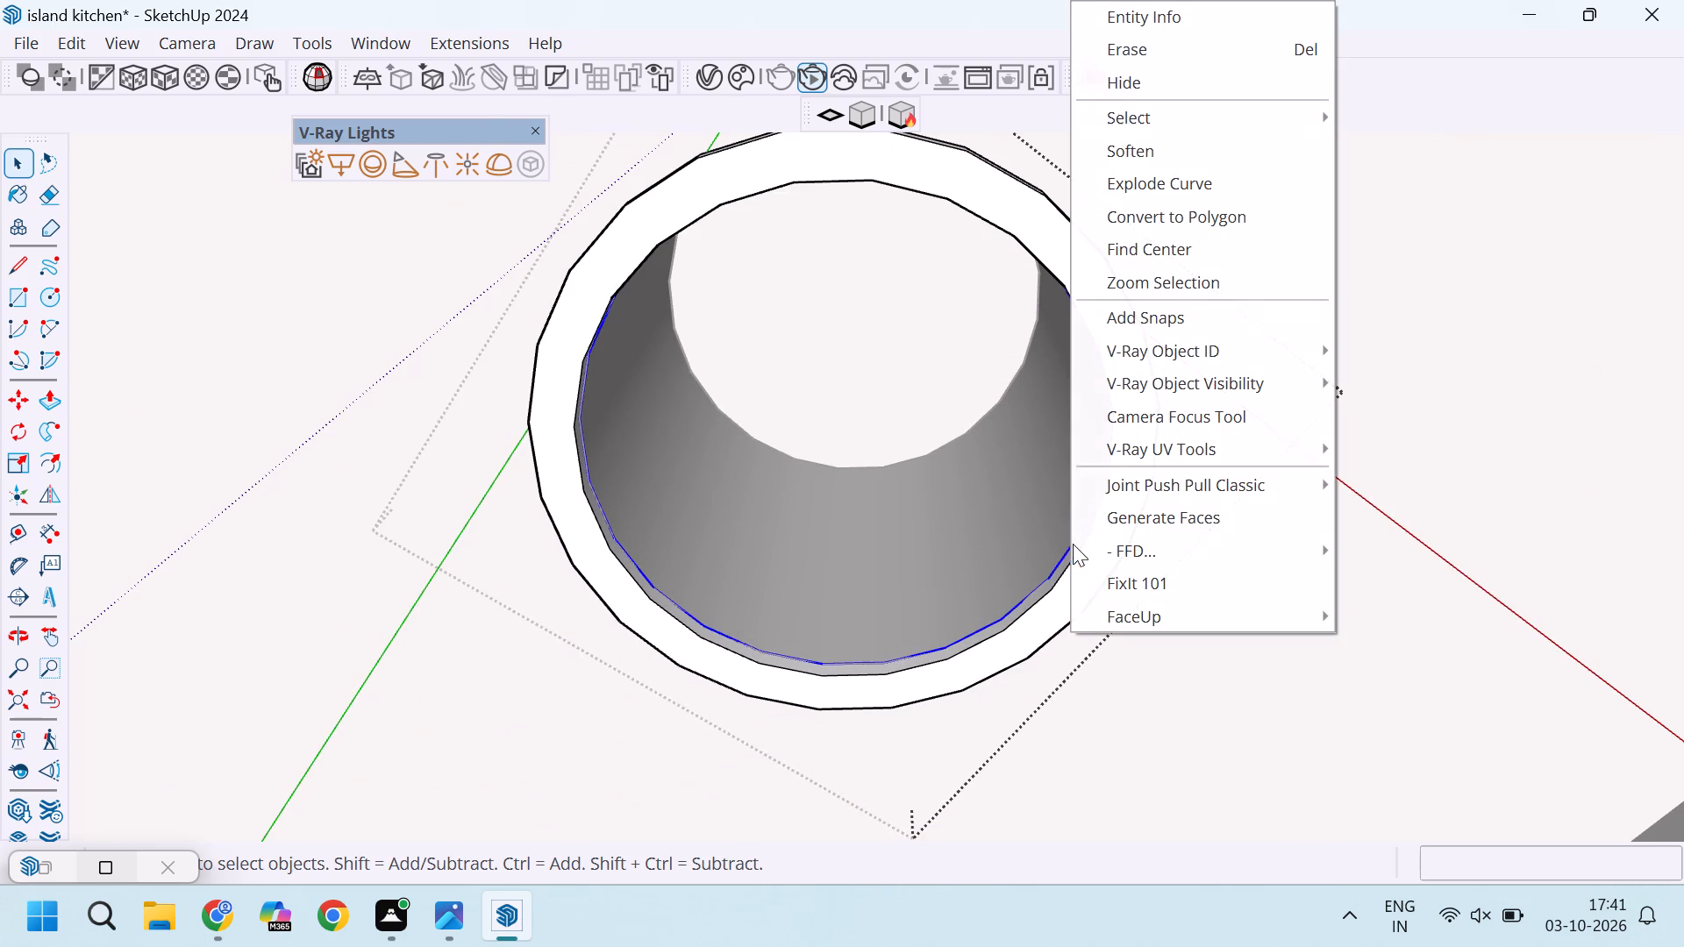
click(1182, 248)
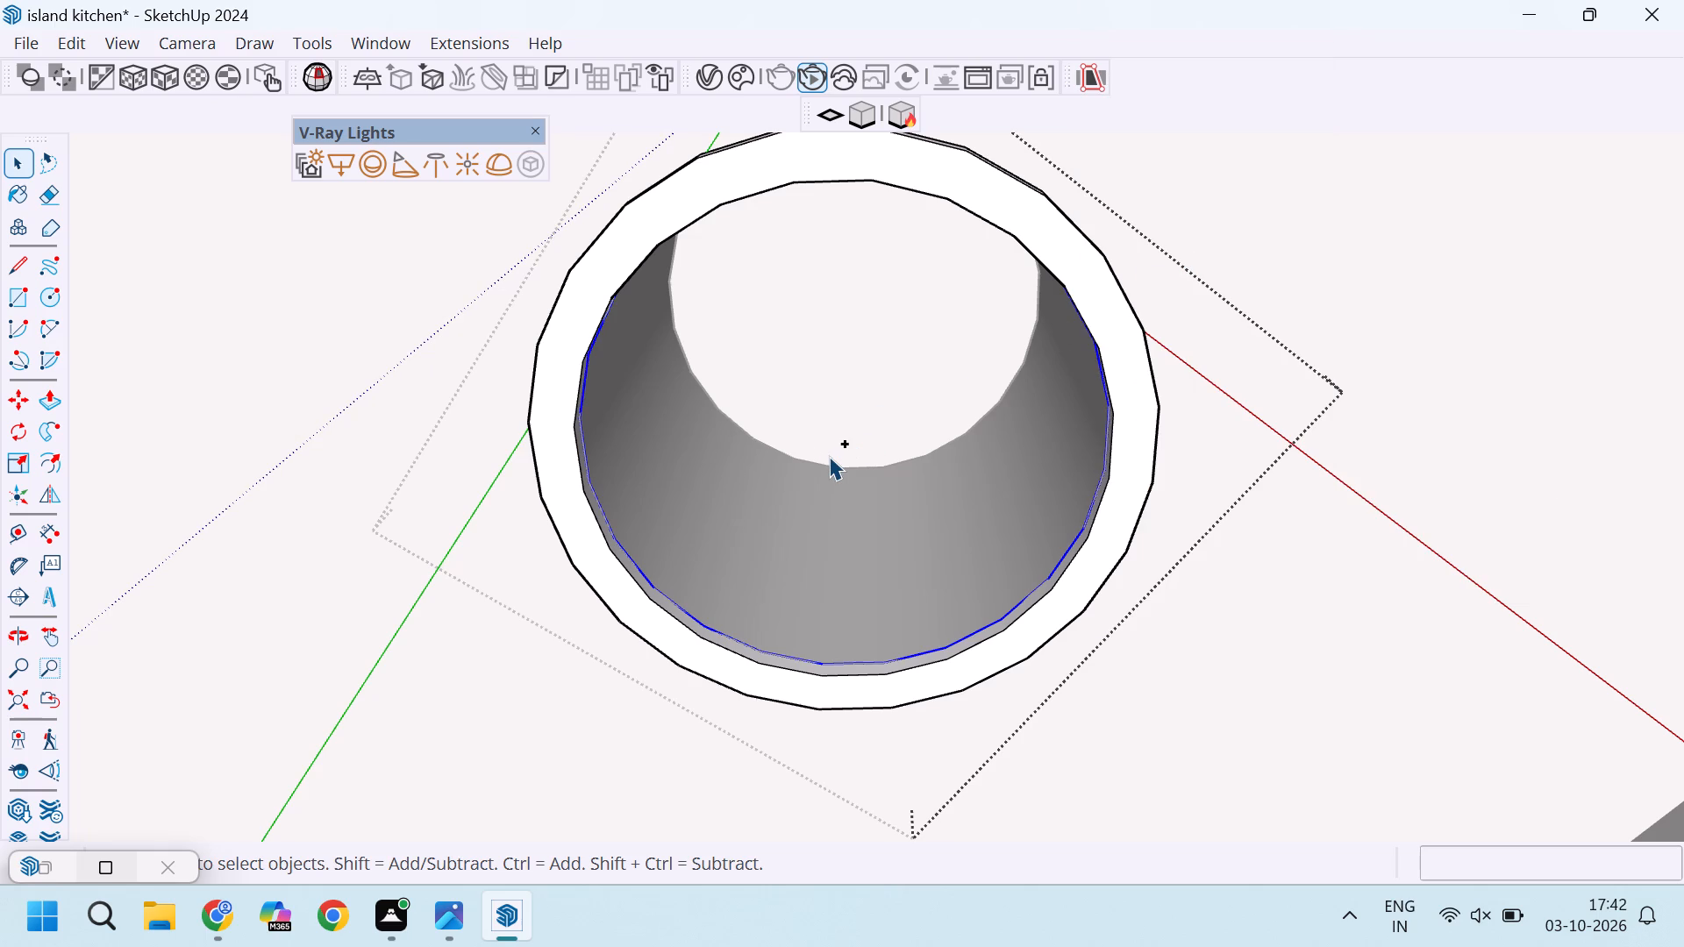
Draw a 3" radius circle from the marked centre point to the downlight's inner edge, closing the opening with a face.
key(c)
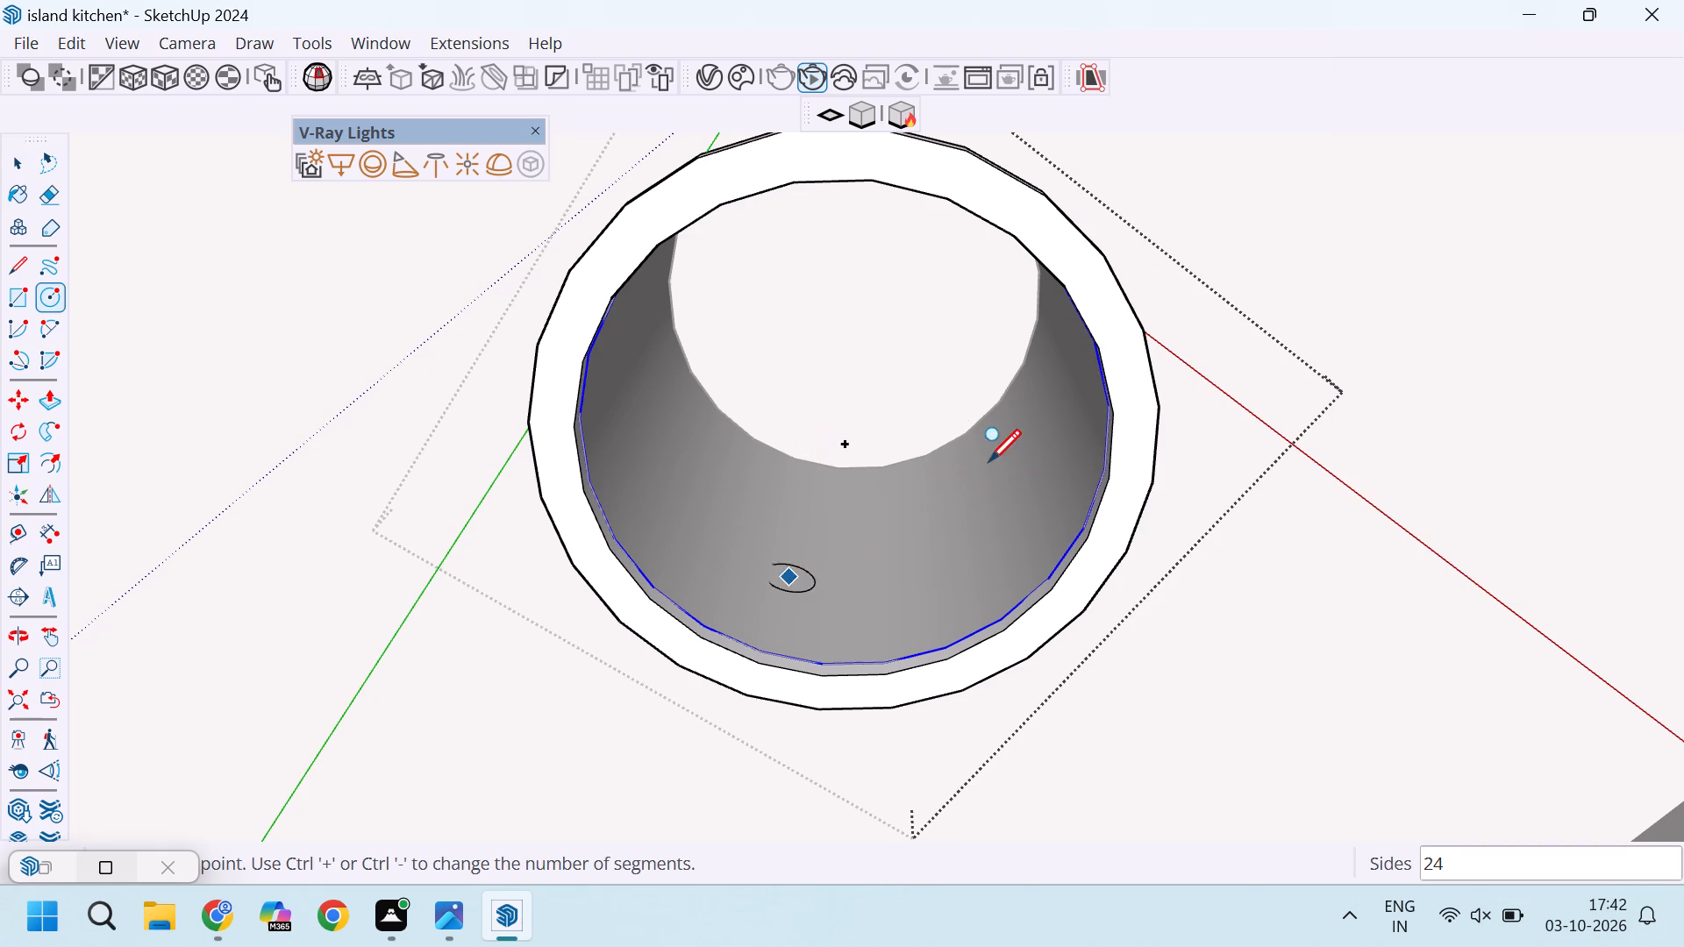
click(850, 443)
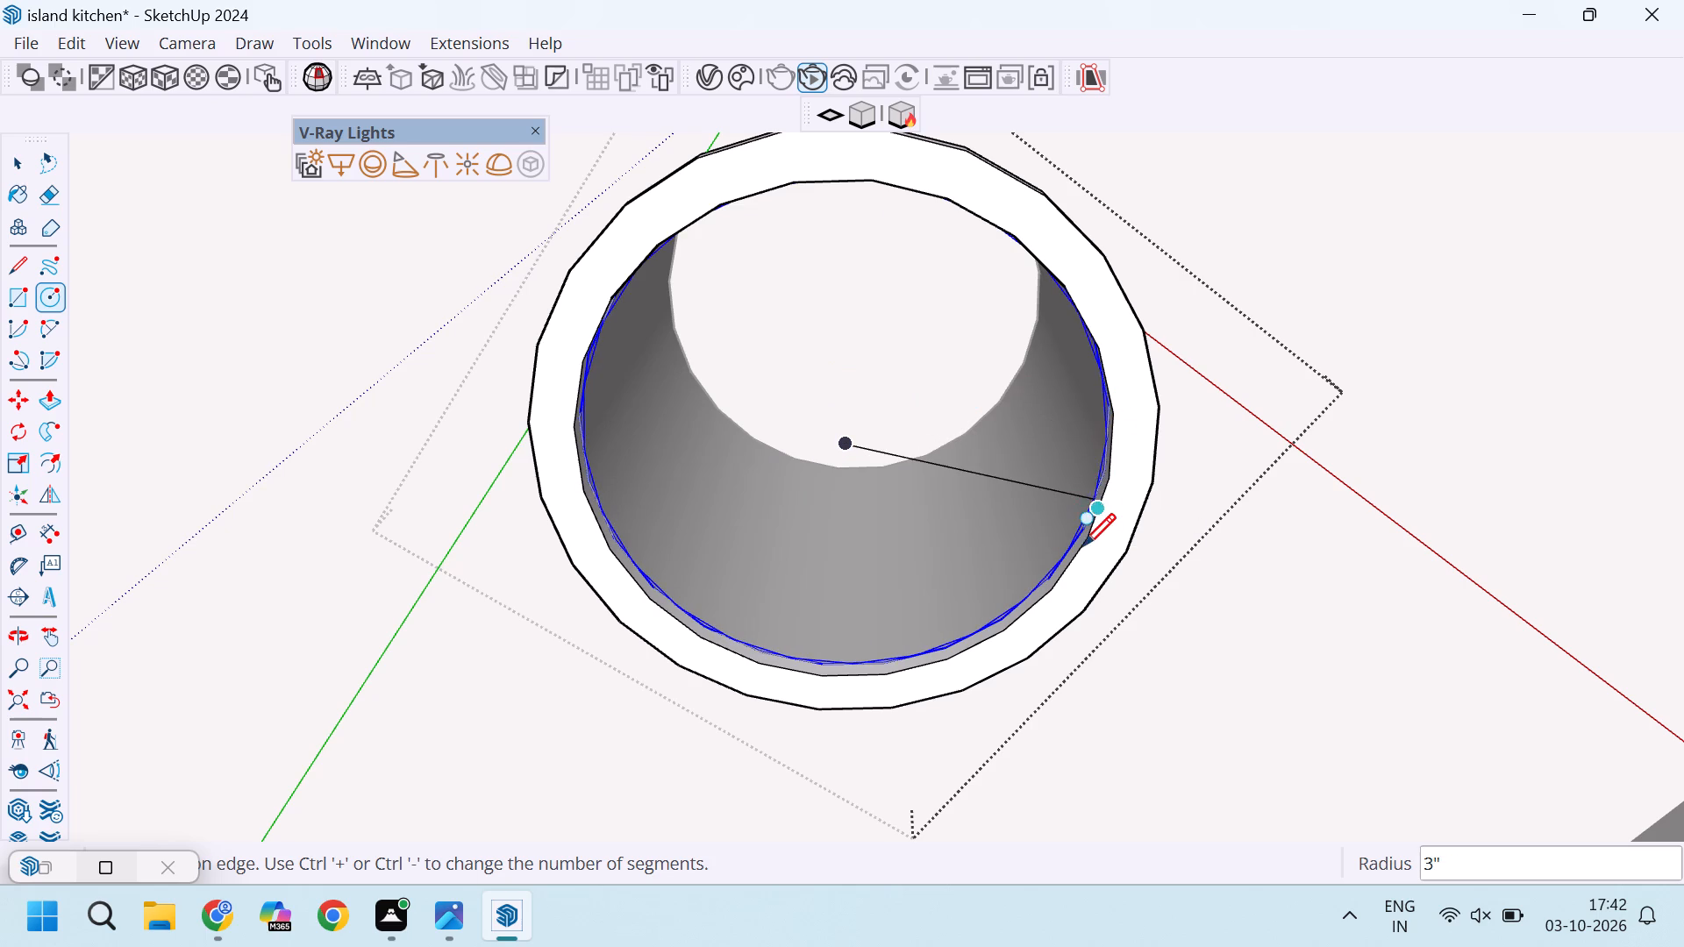
scroll(1066, 538, up, 12)
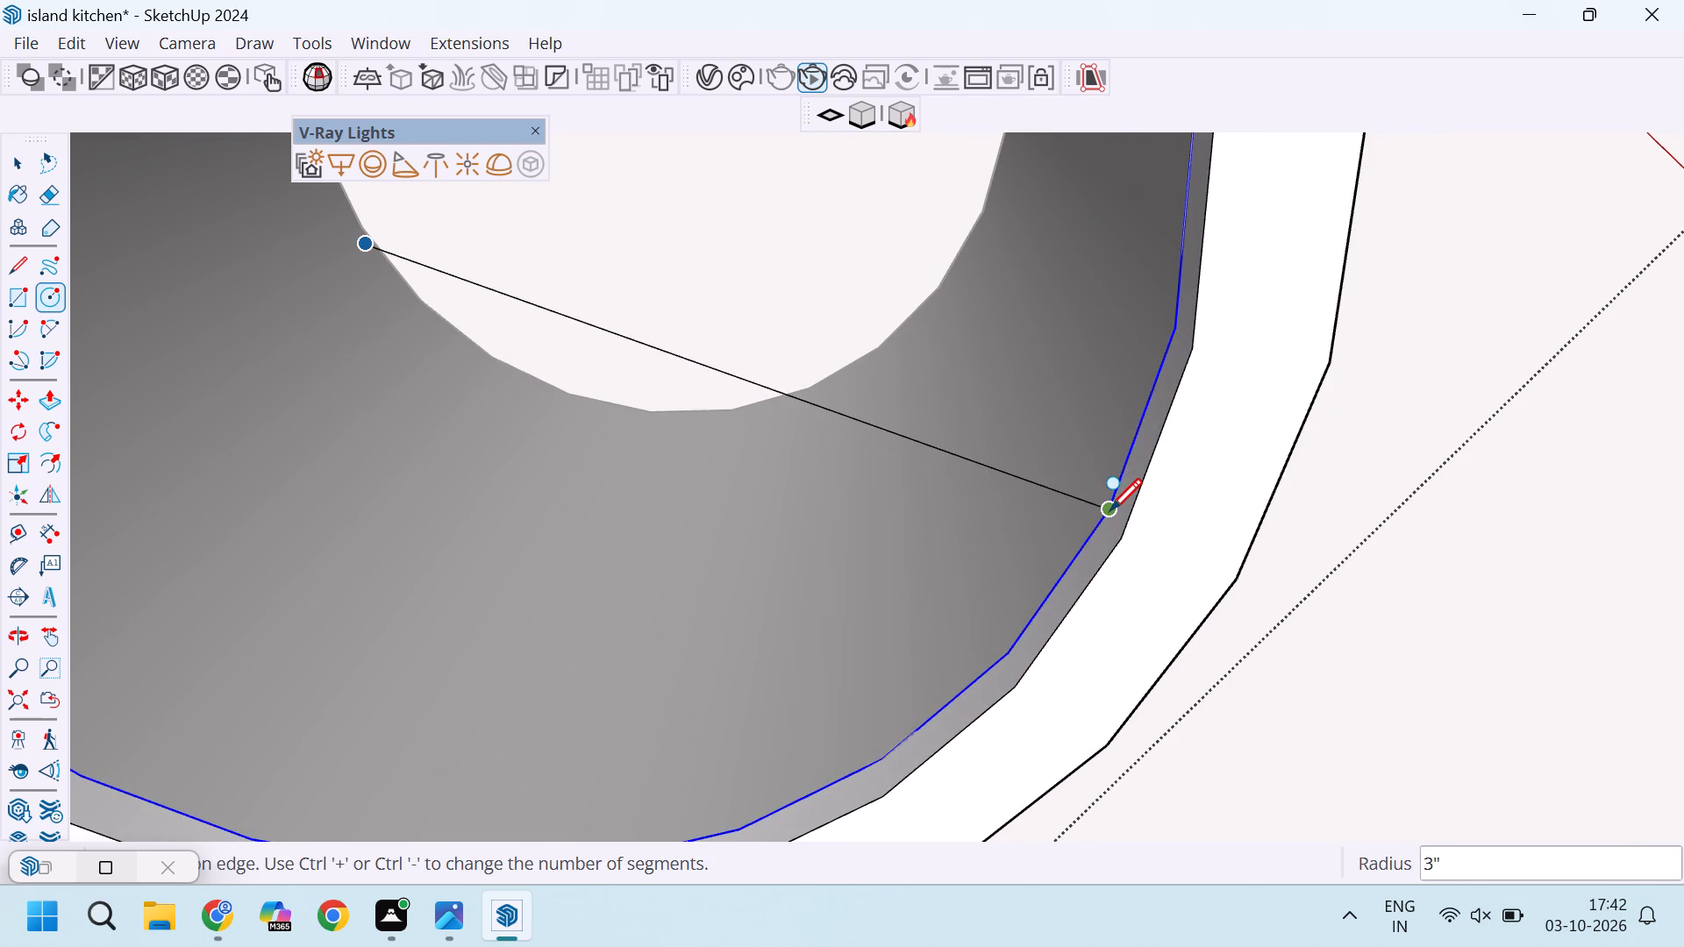
click(1110, 509)
scroll(1008, 469, down, 20)
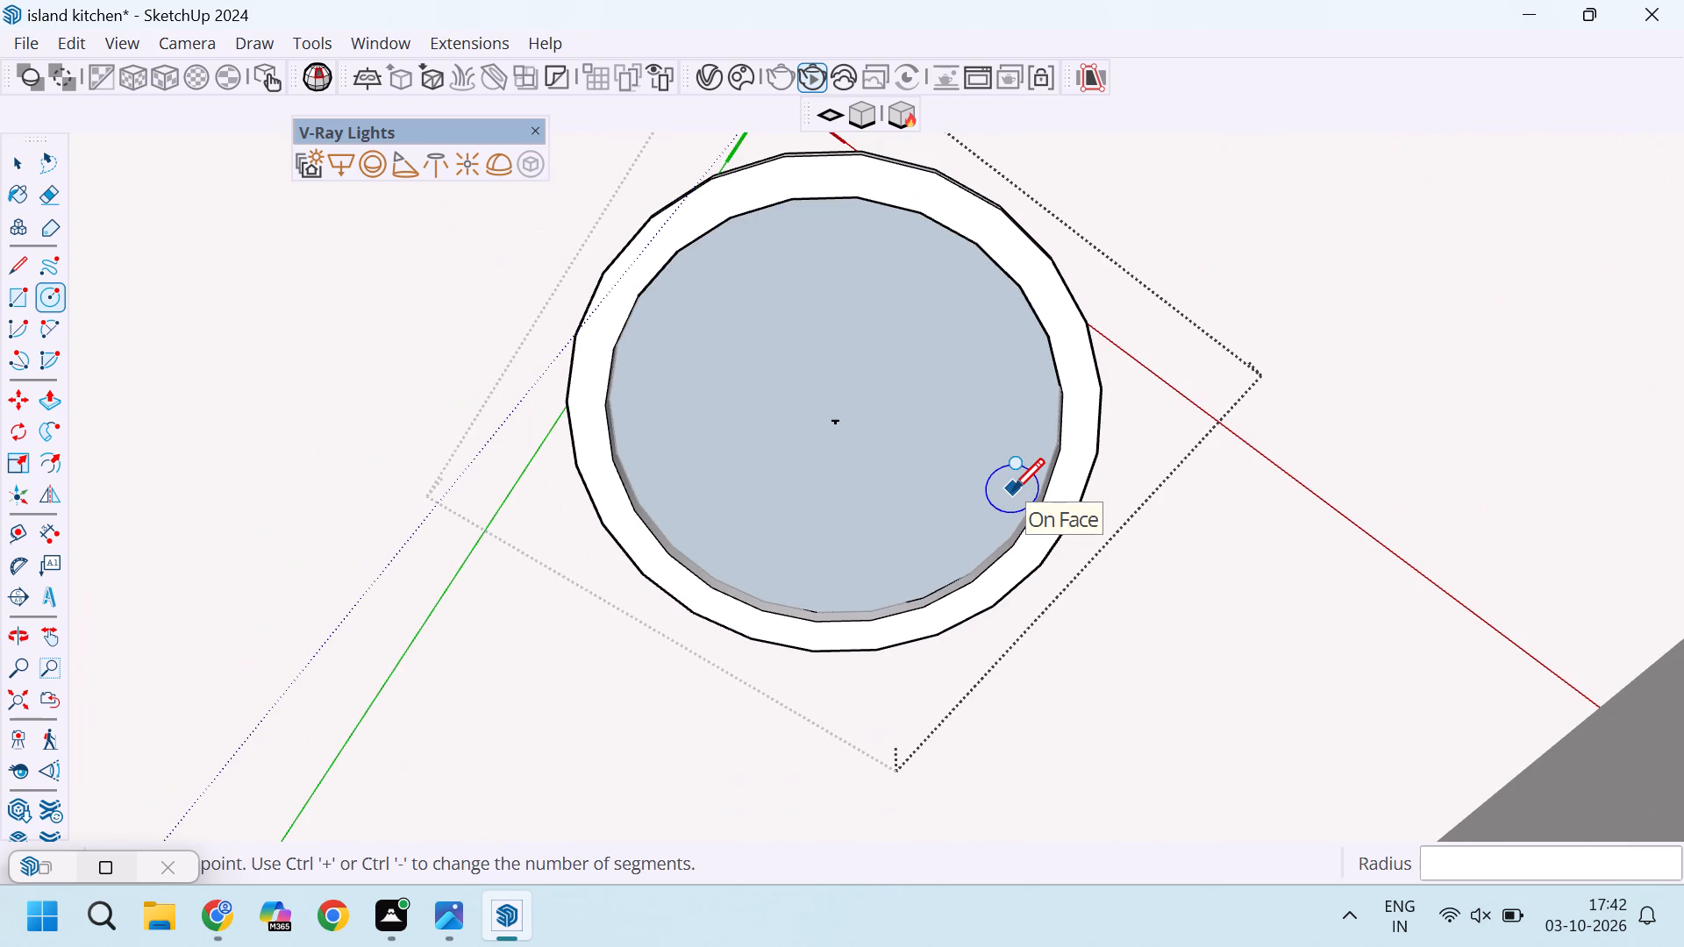
key(space)
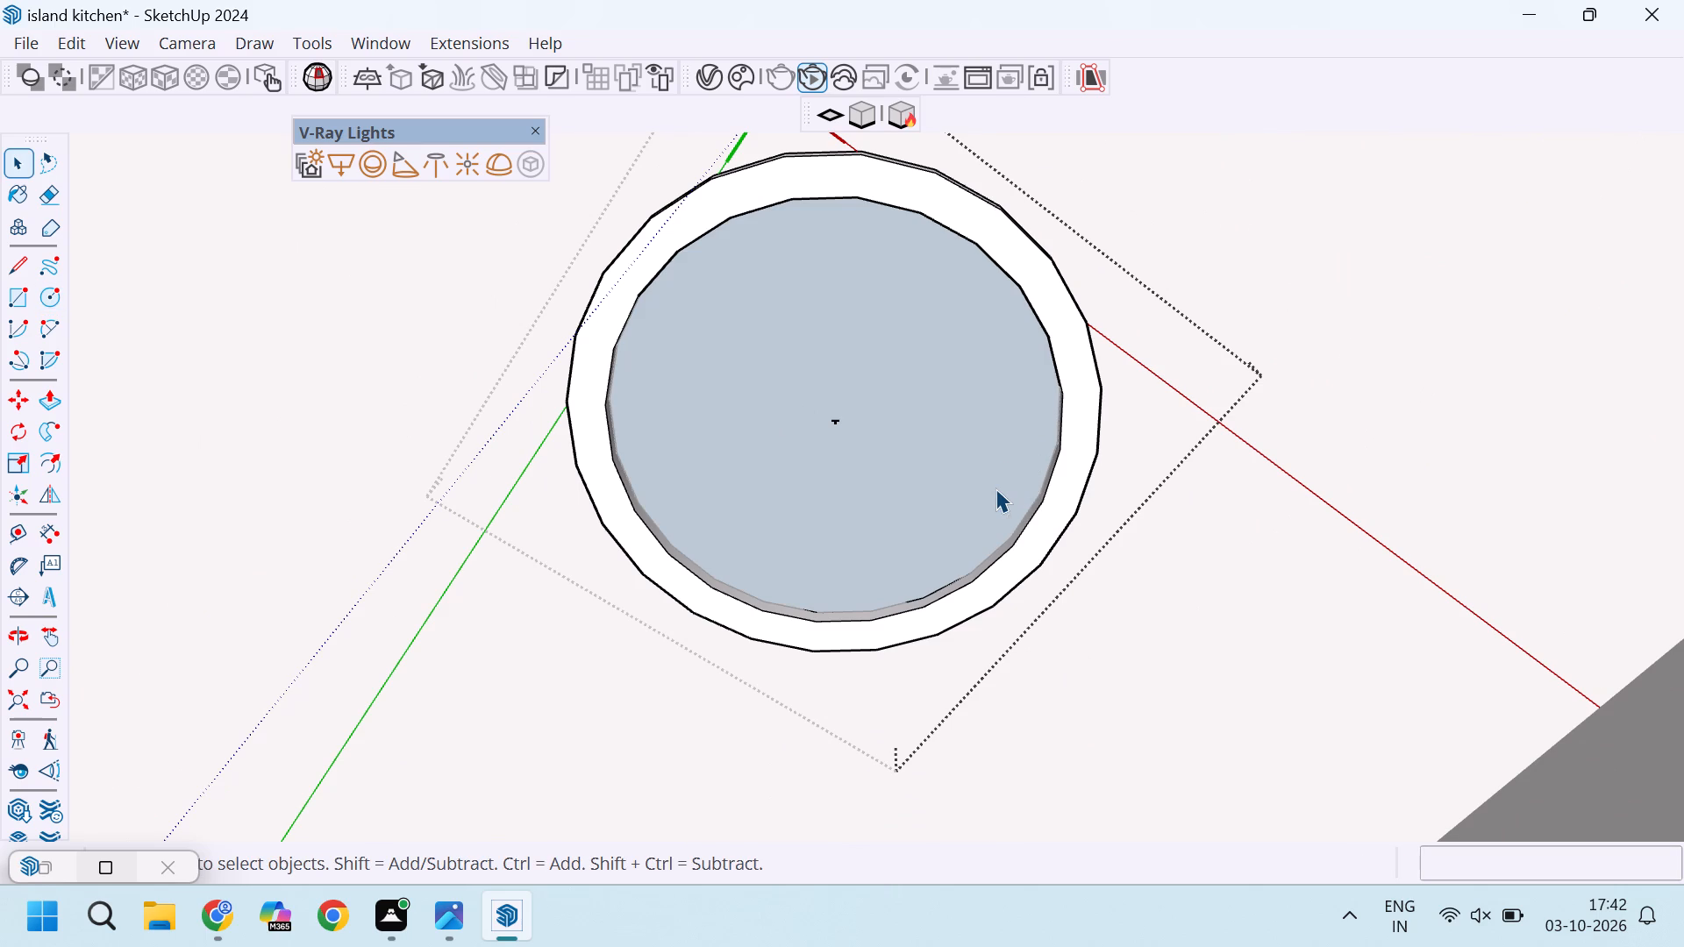
Select the new circular face inside the downlight and create a V-Ray Emissive material for it.
scroll(1231, 346, down, 4)
scroll(951, 414, up, 1)
click(951, 414)
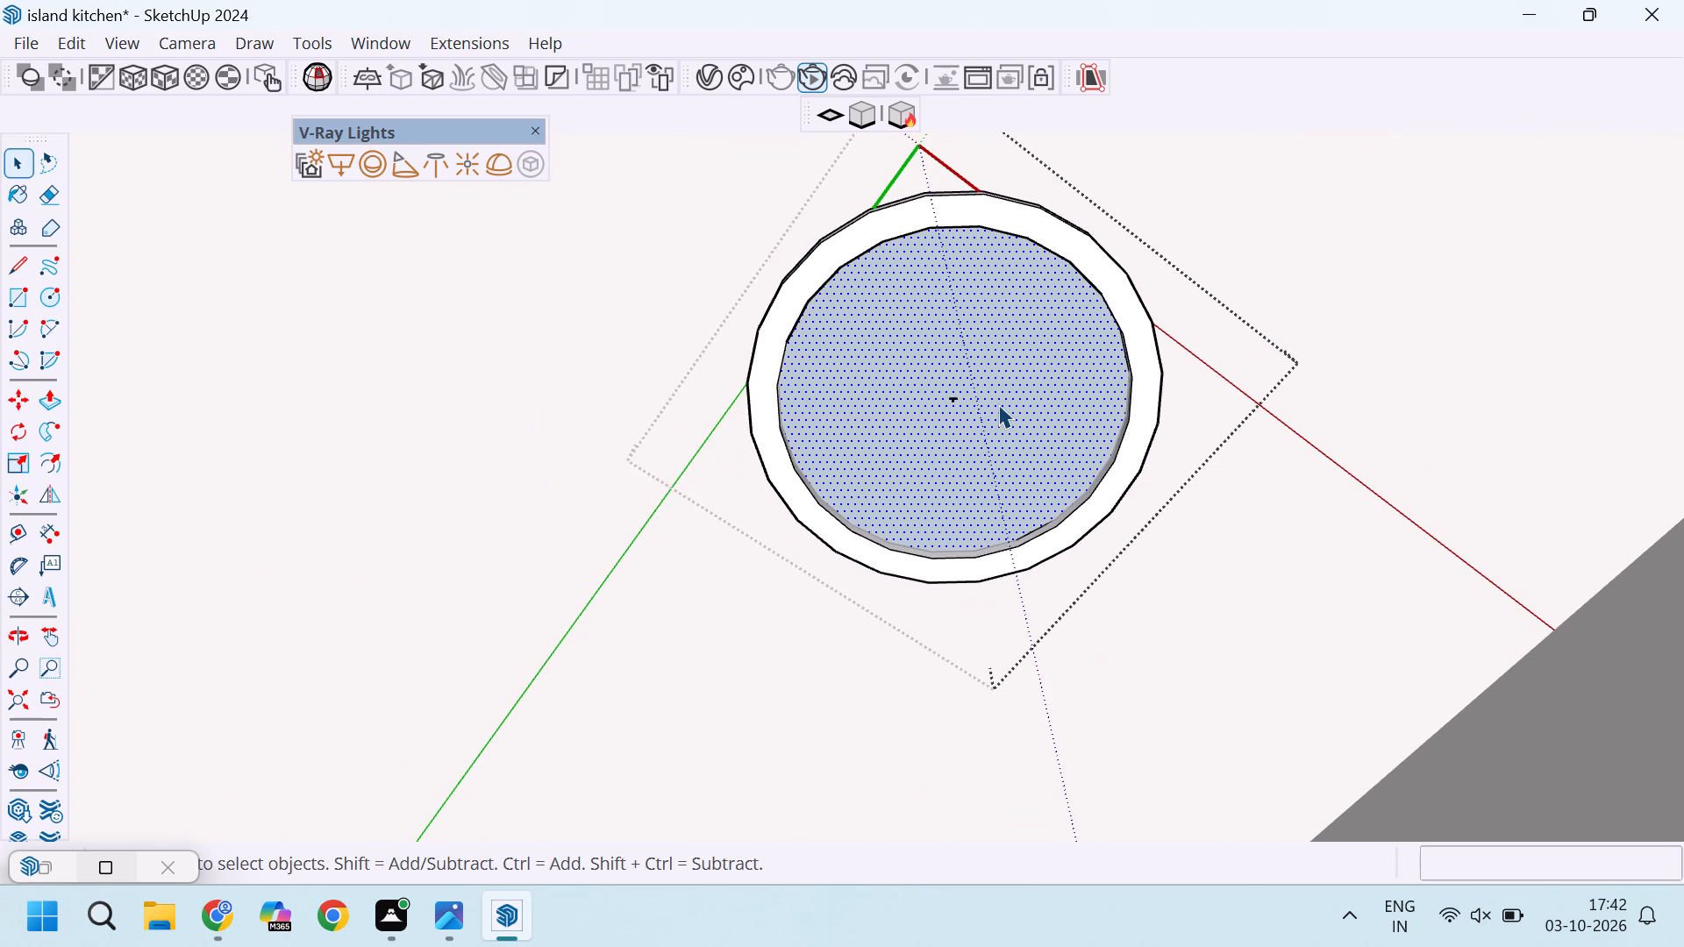
scroll(968, 420, down, 5)
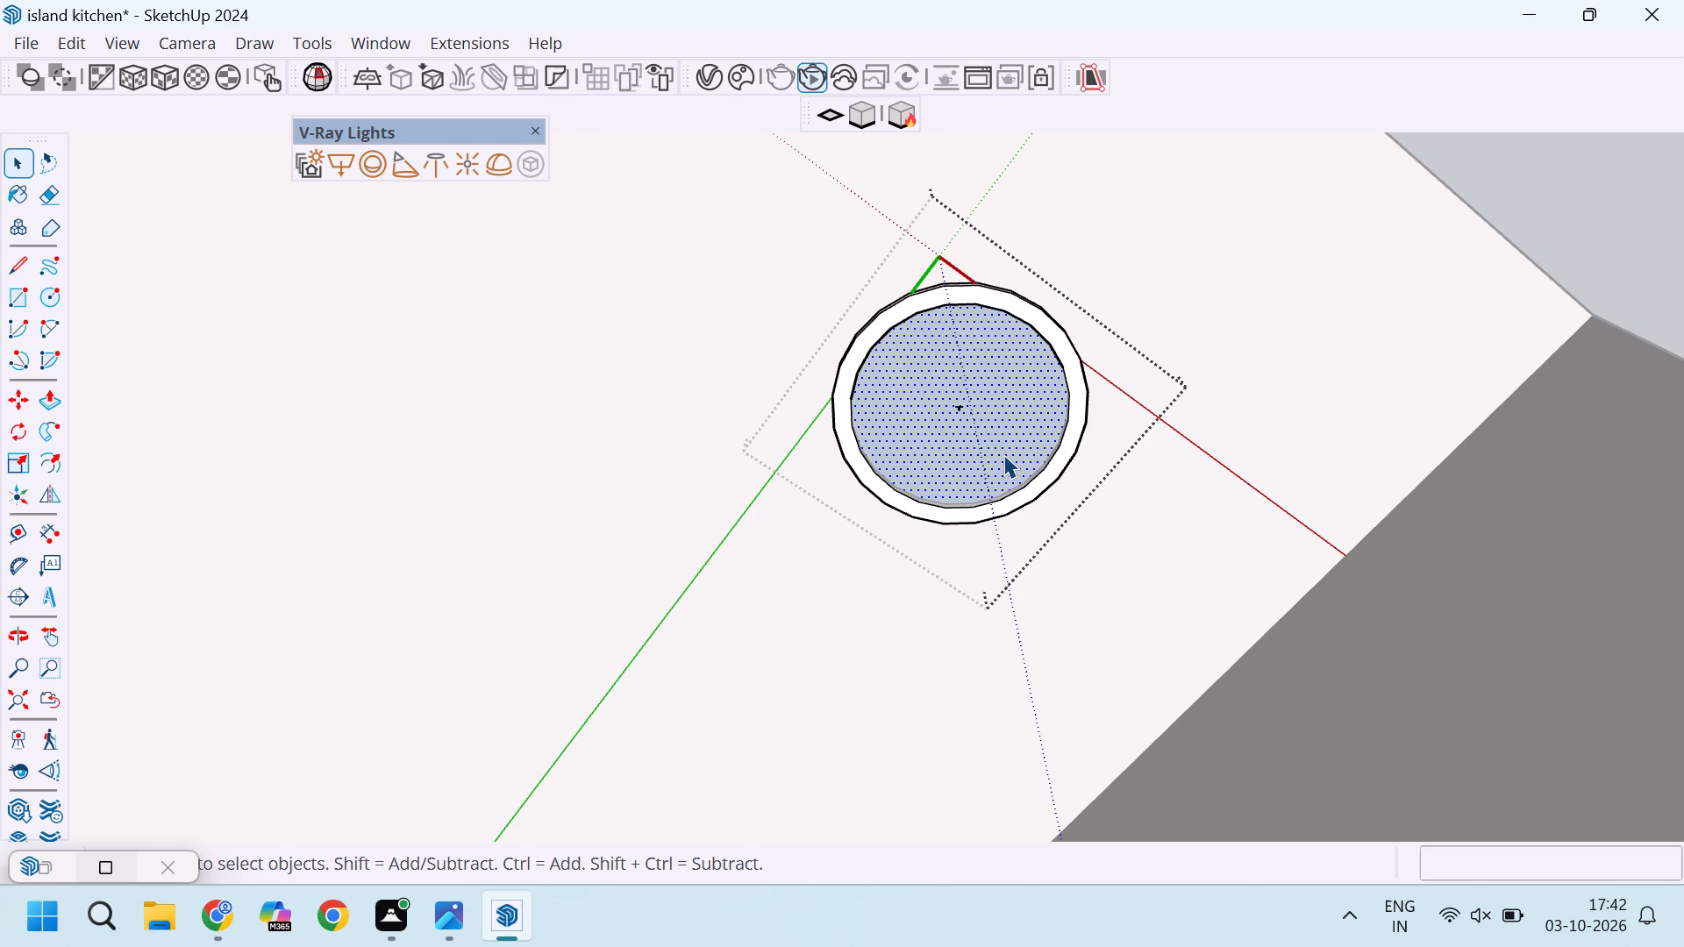
scroll(916, 381, down, 17)
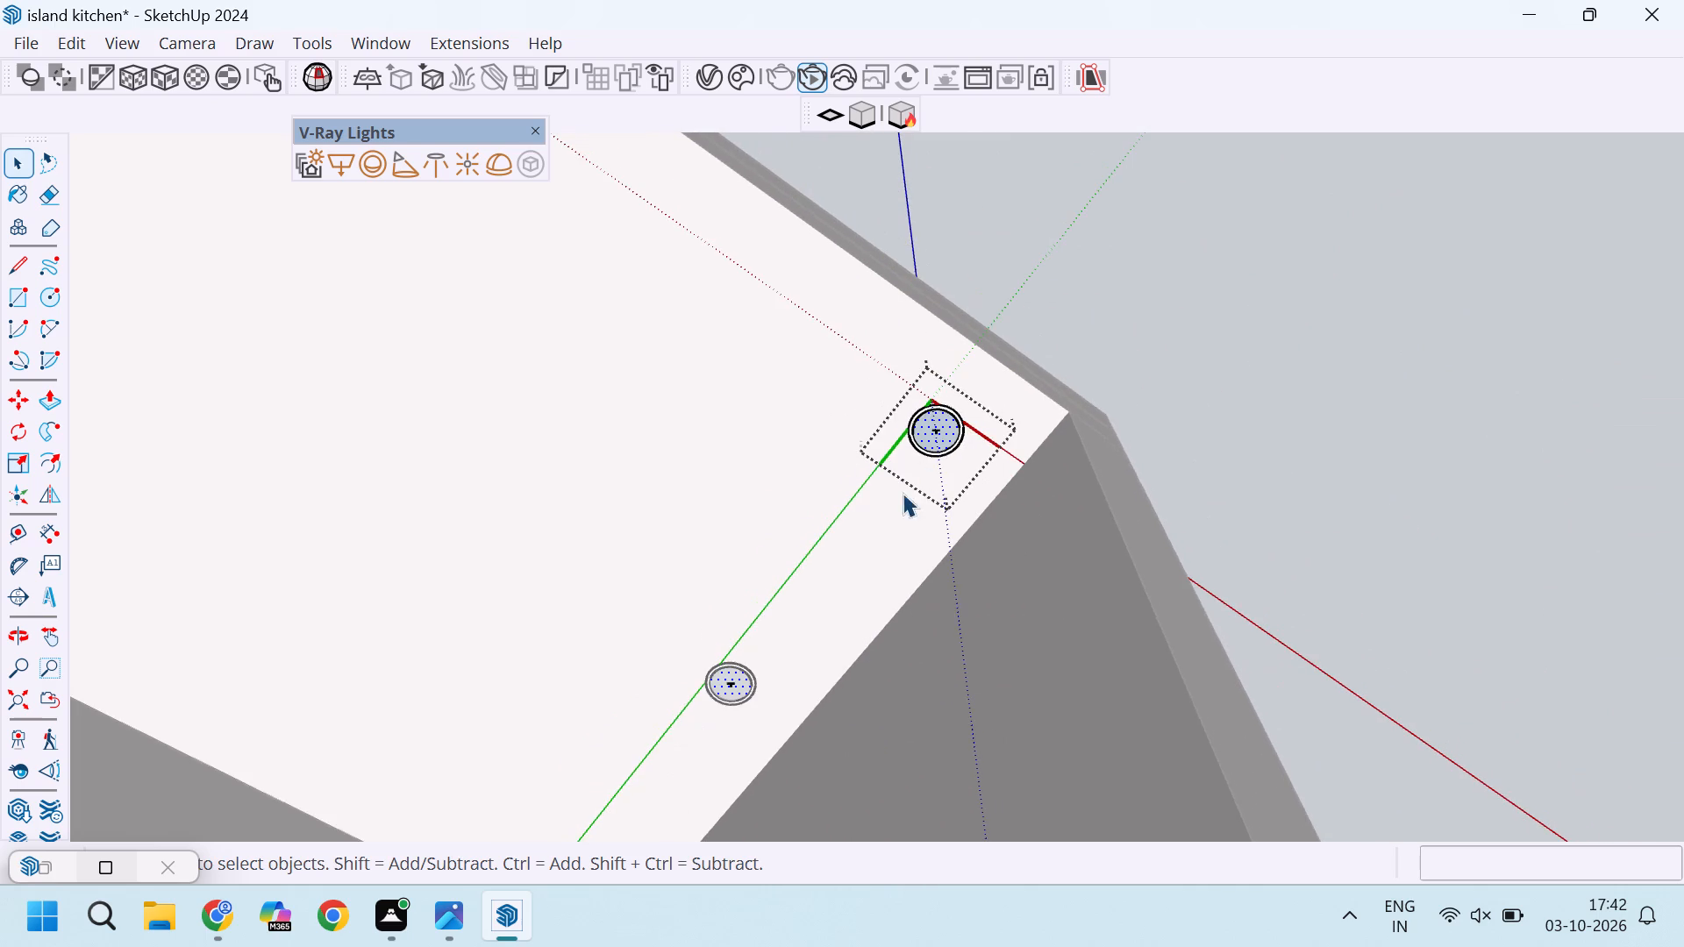
scroll(974, 423, up, 14)
scroll(834, 434, down, 4)
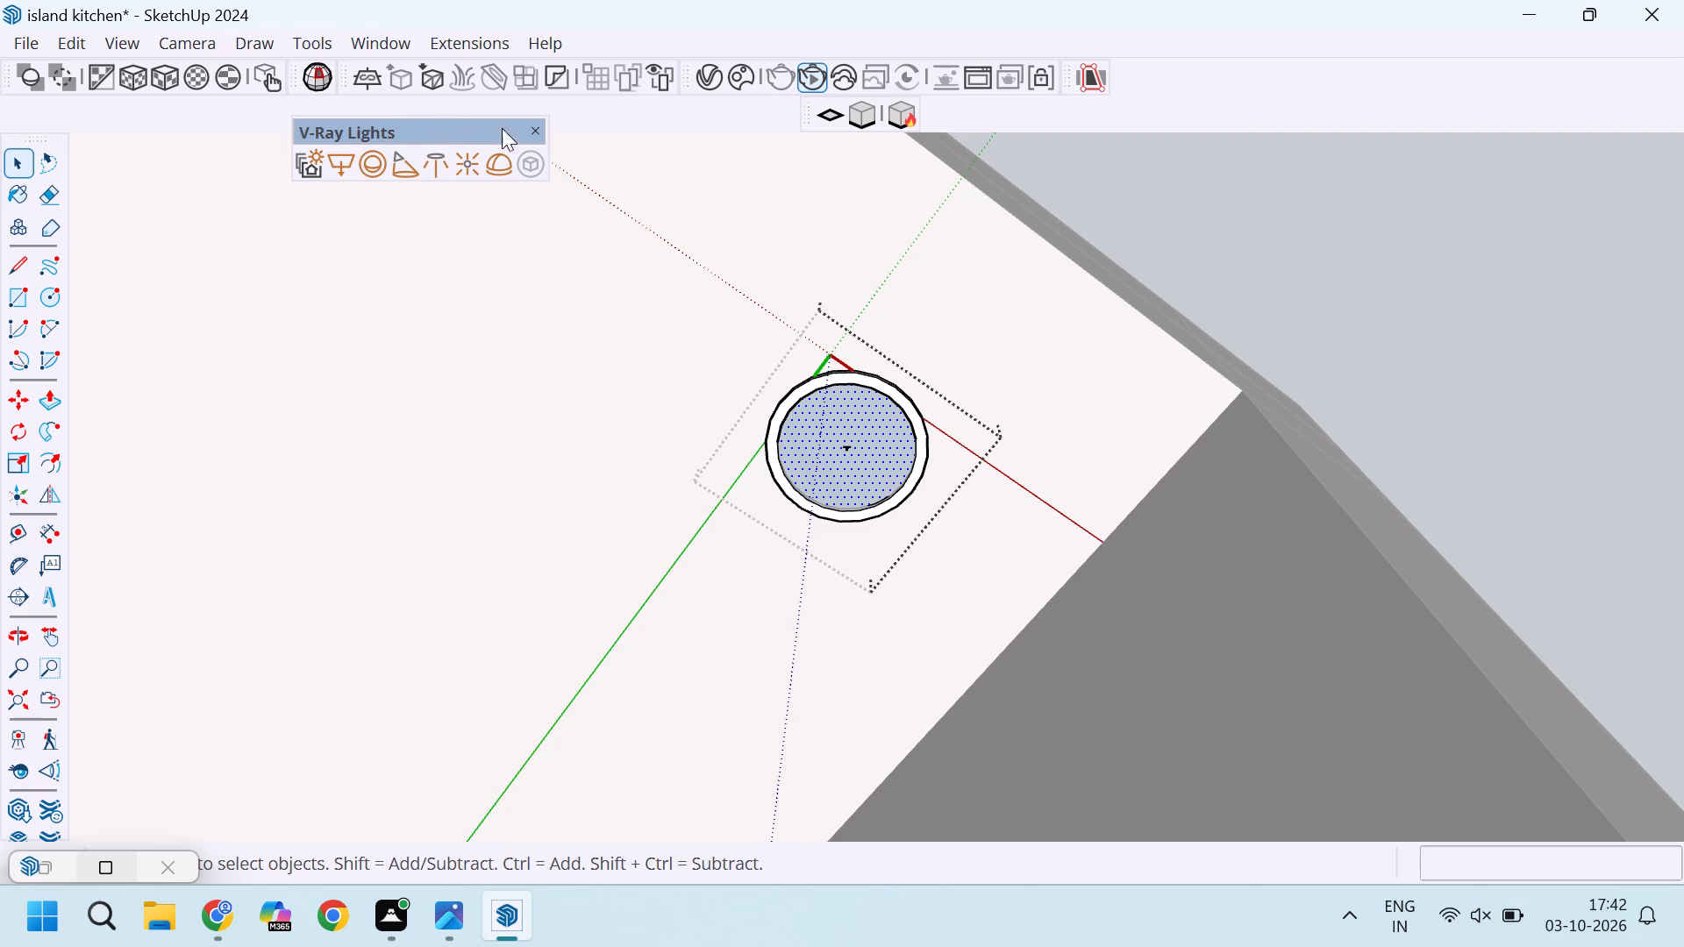
scroll(761, 364, up, 1)
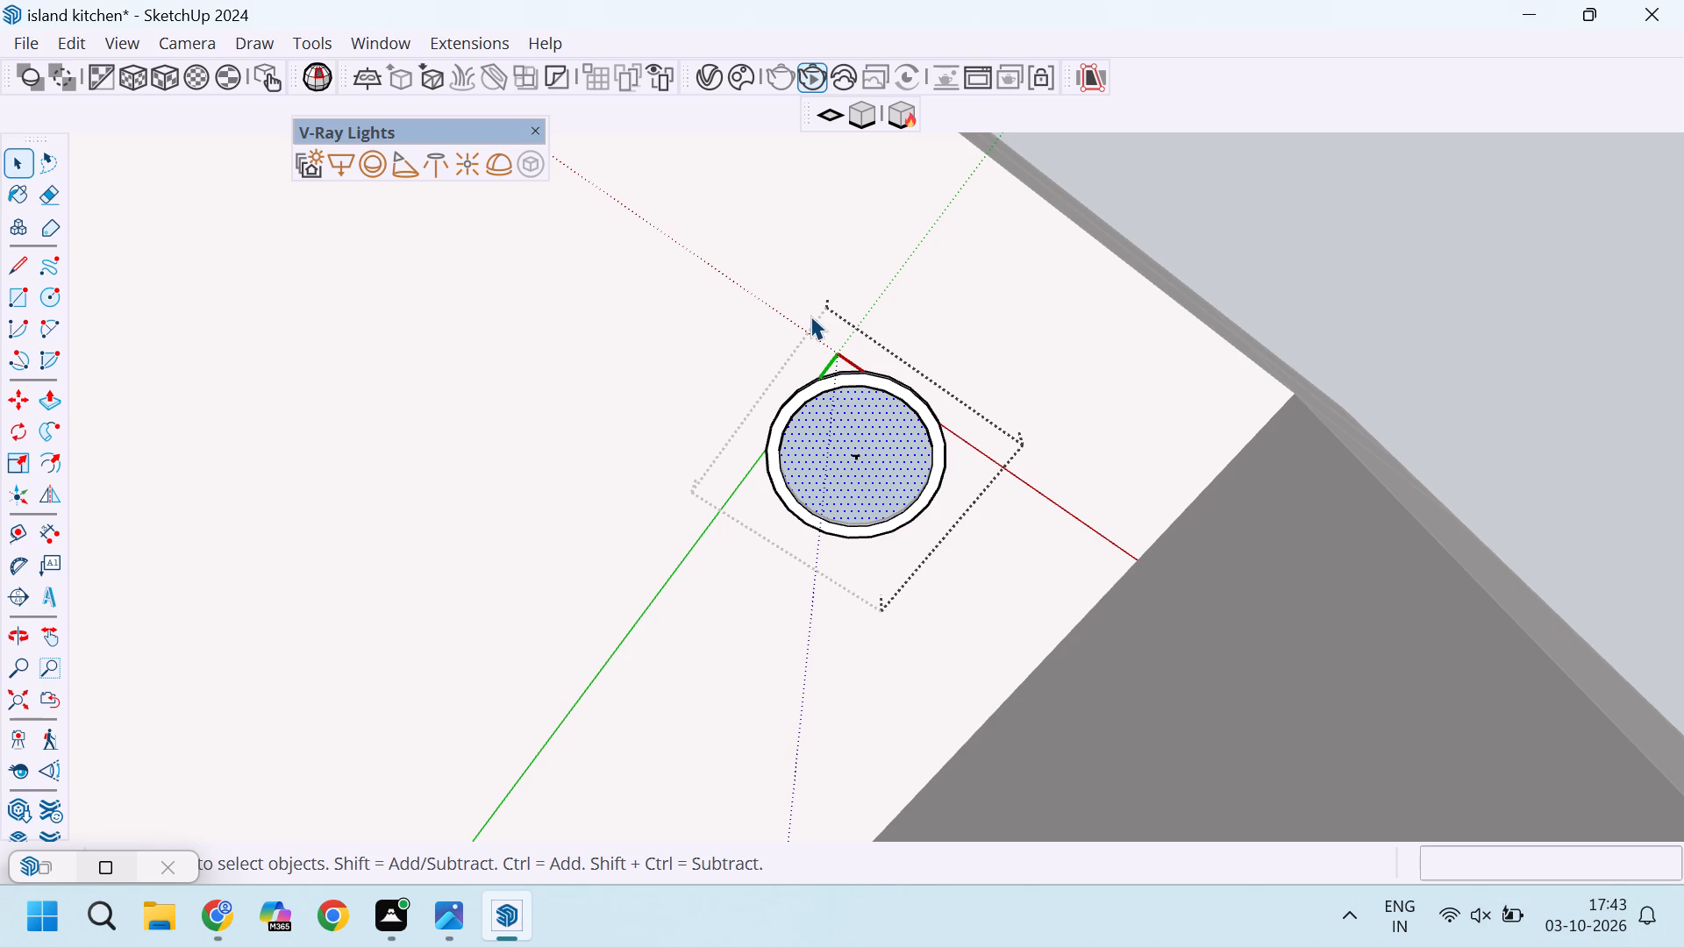
scroll(822, 325, up, 4)
scroll(864, 456, up, 4)
scroll(912, 529, down, 4)
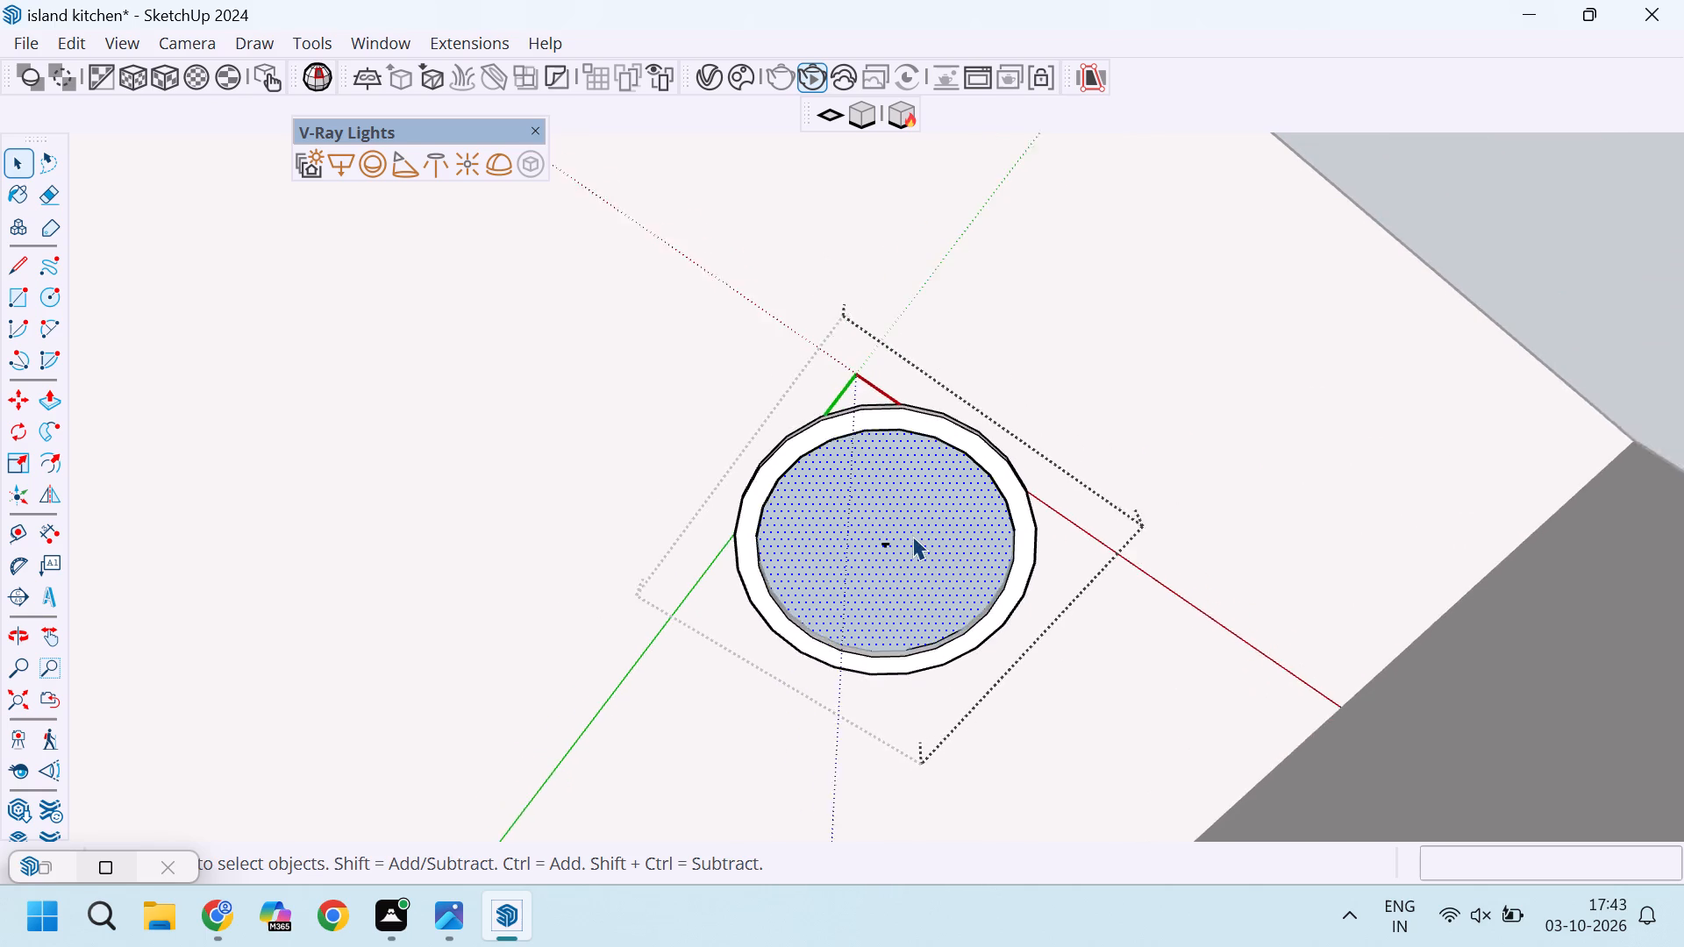
scroll(901, 569, down, 5)
scroll(881, 530, up, 6)
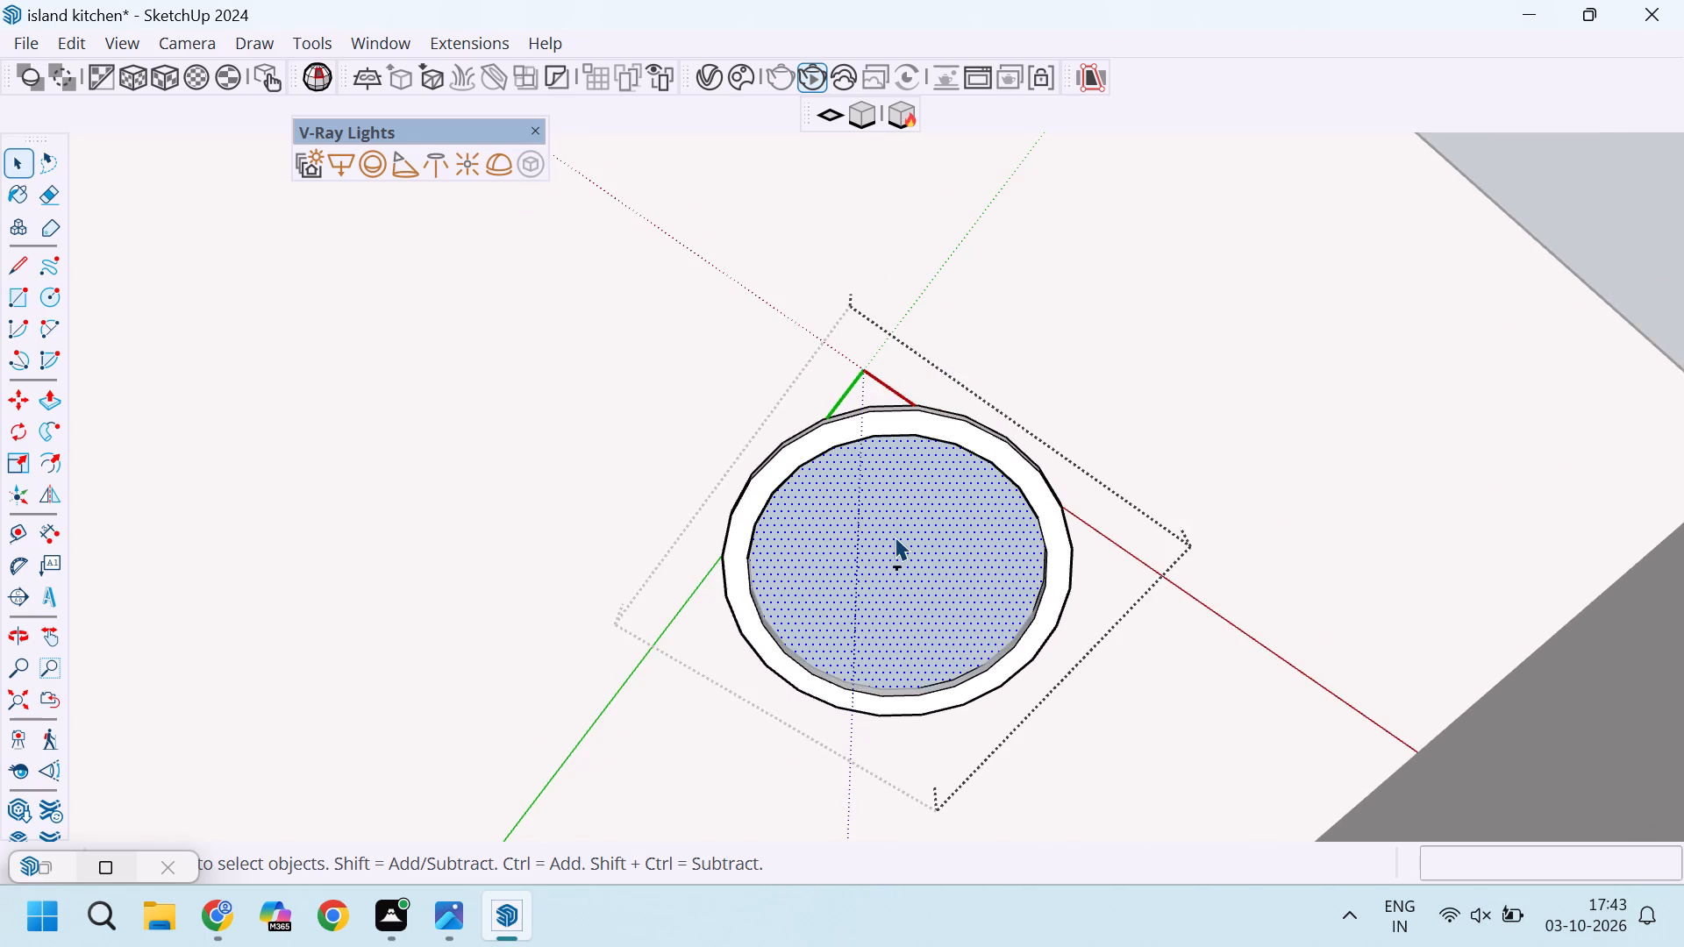
scroll(895, 537, down, 4)
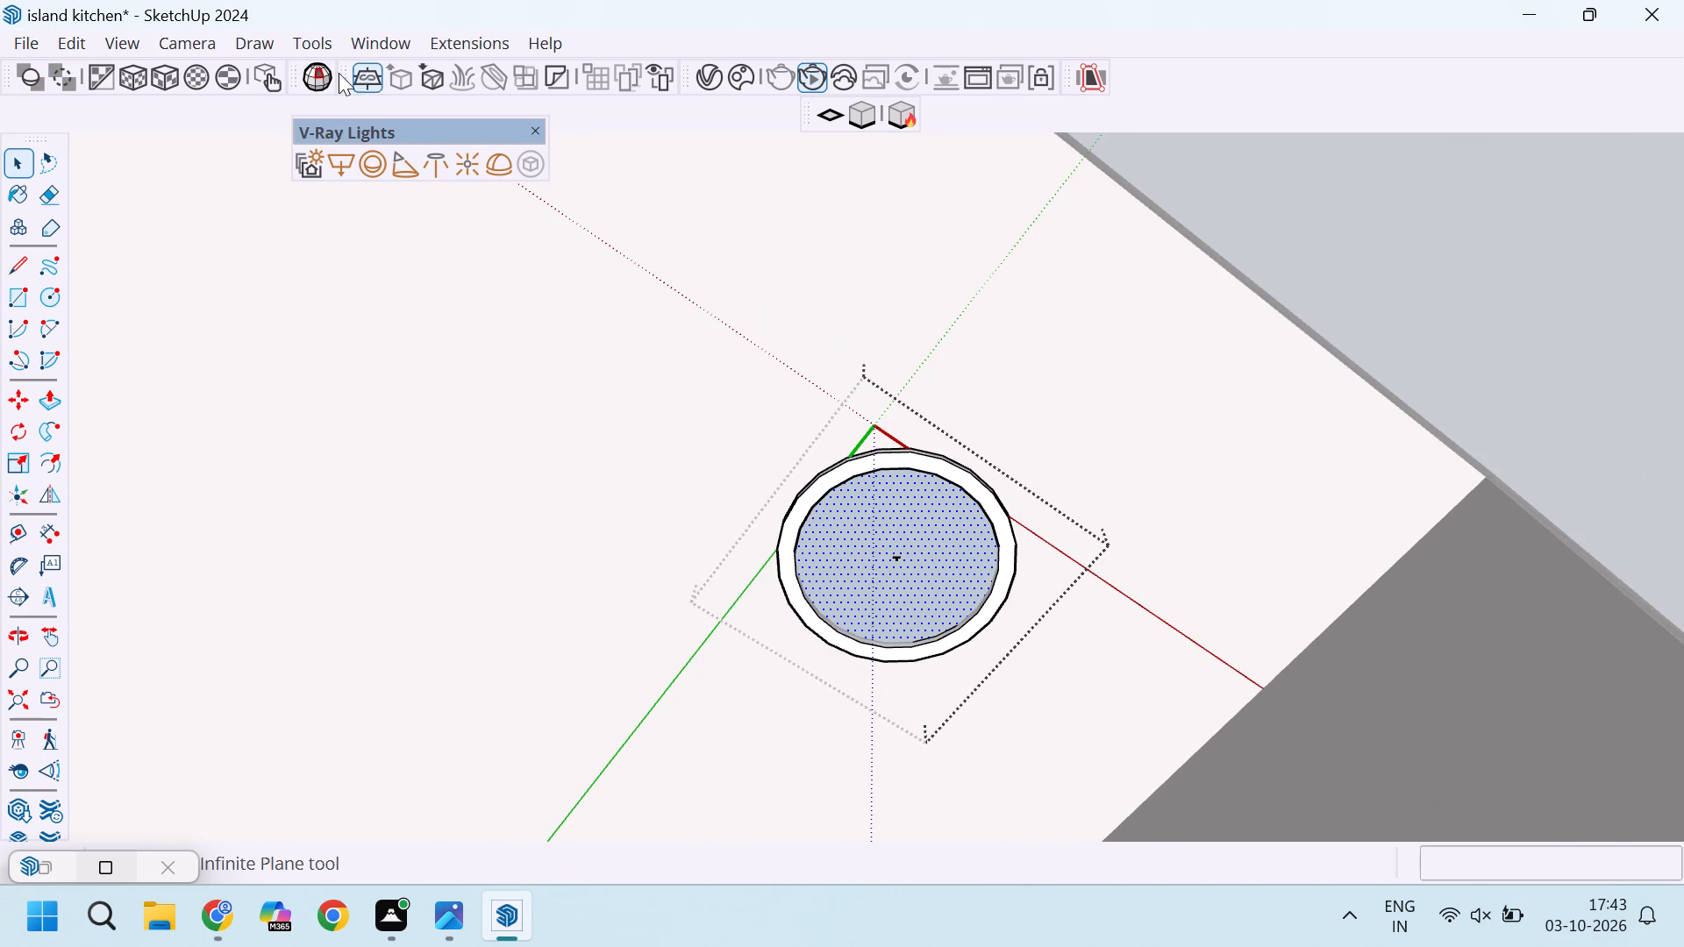
click(719, 80)
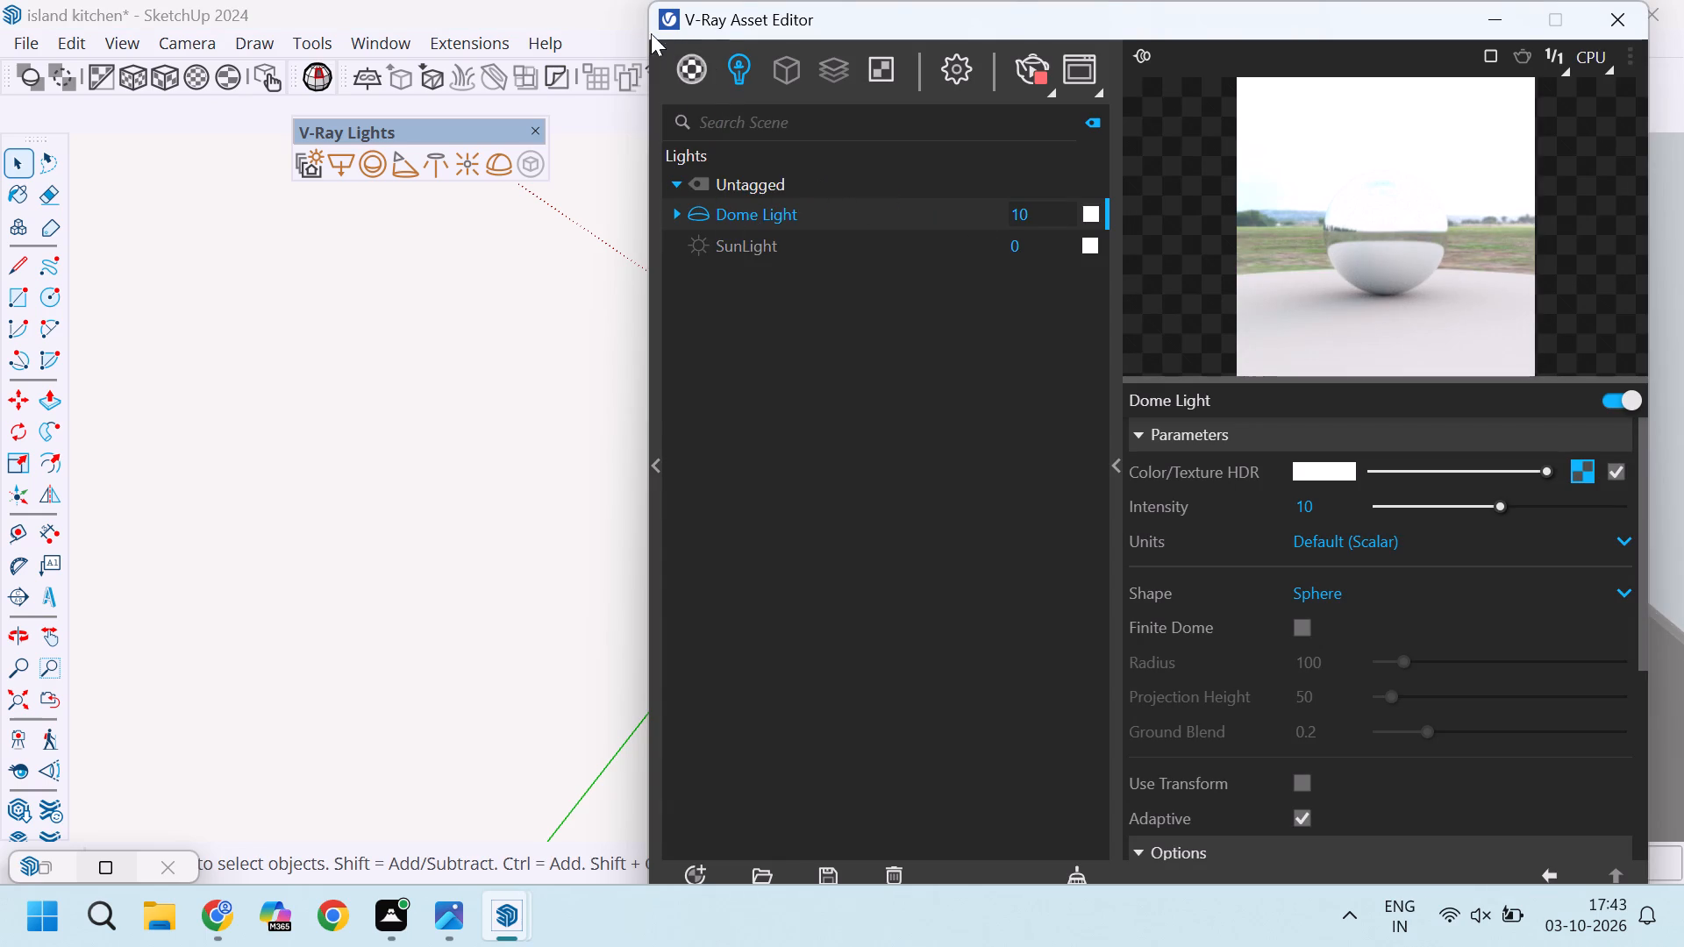
click(679, 64)
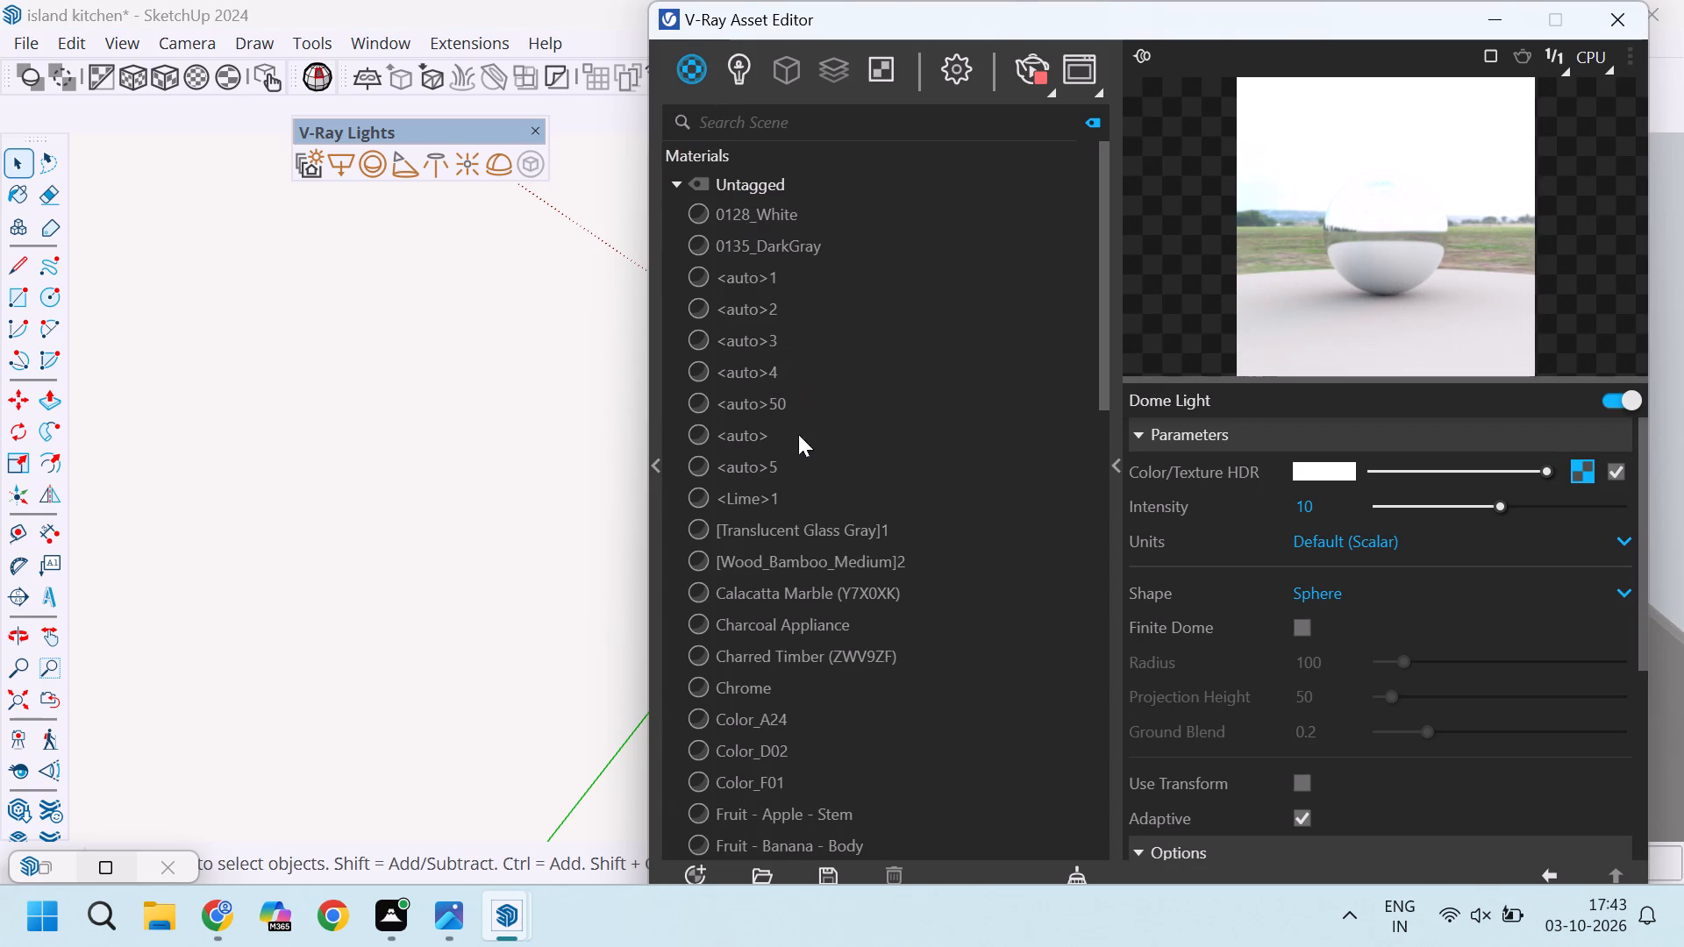
right_click(696, 68)
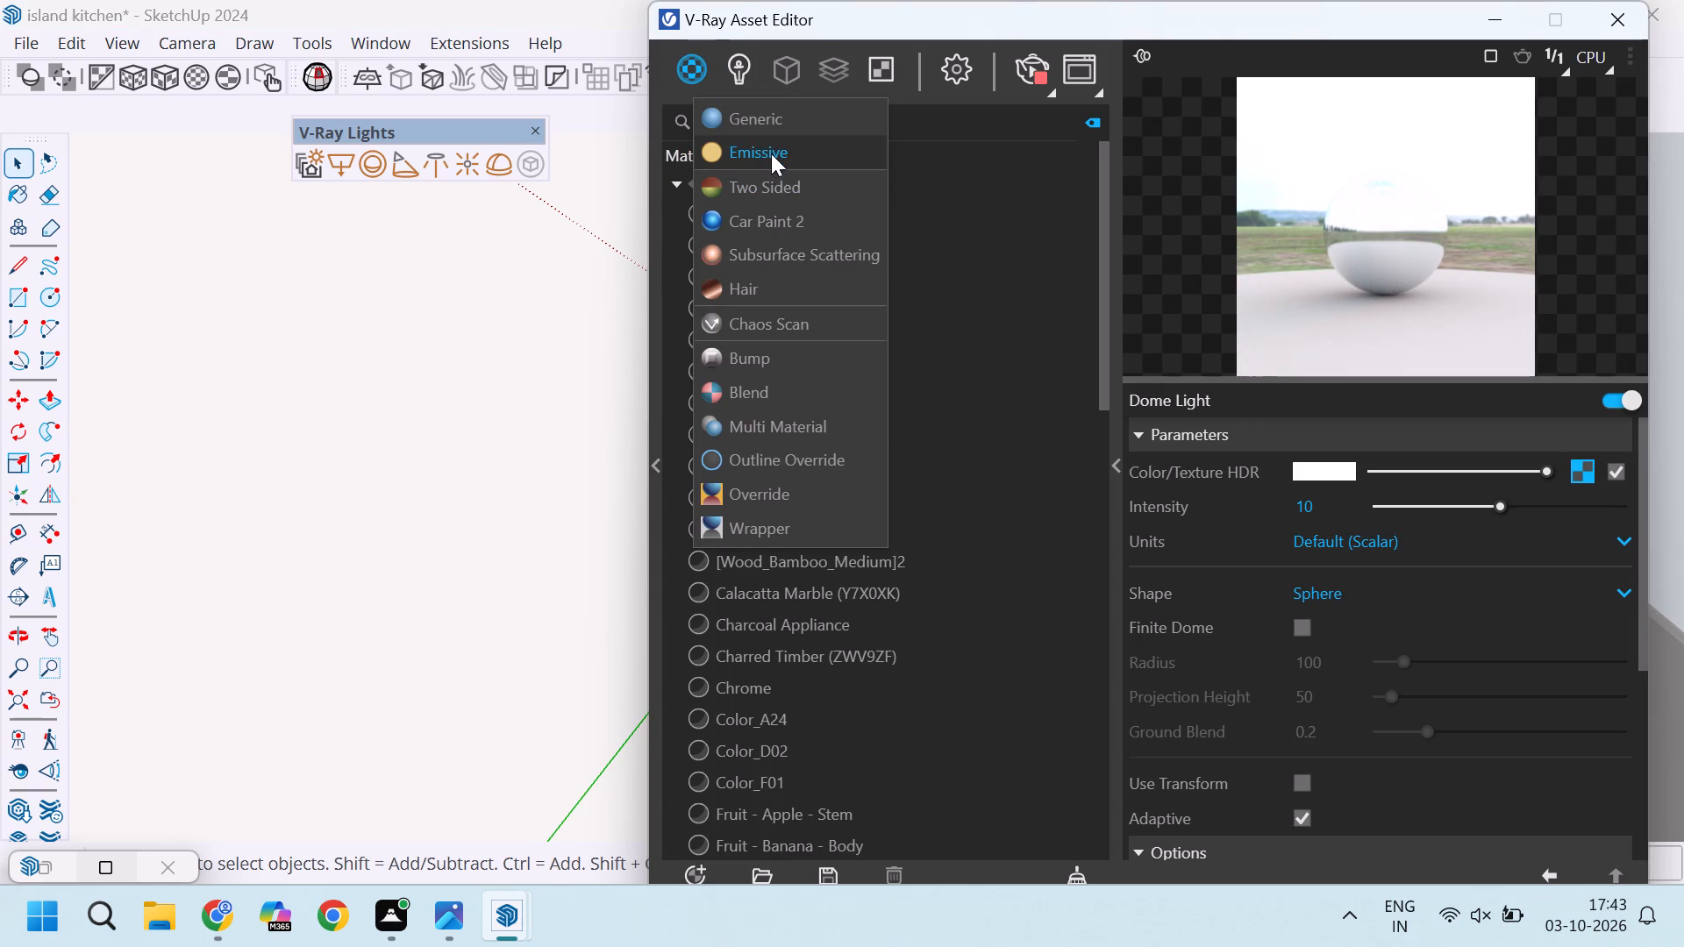
click(771, 152)
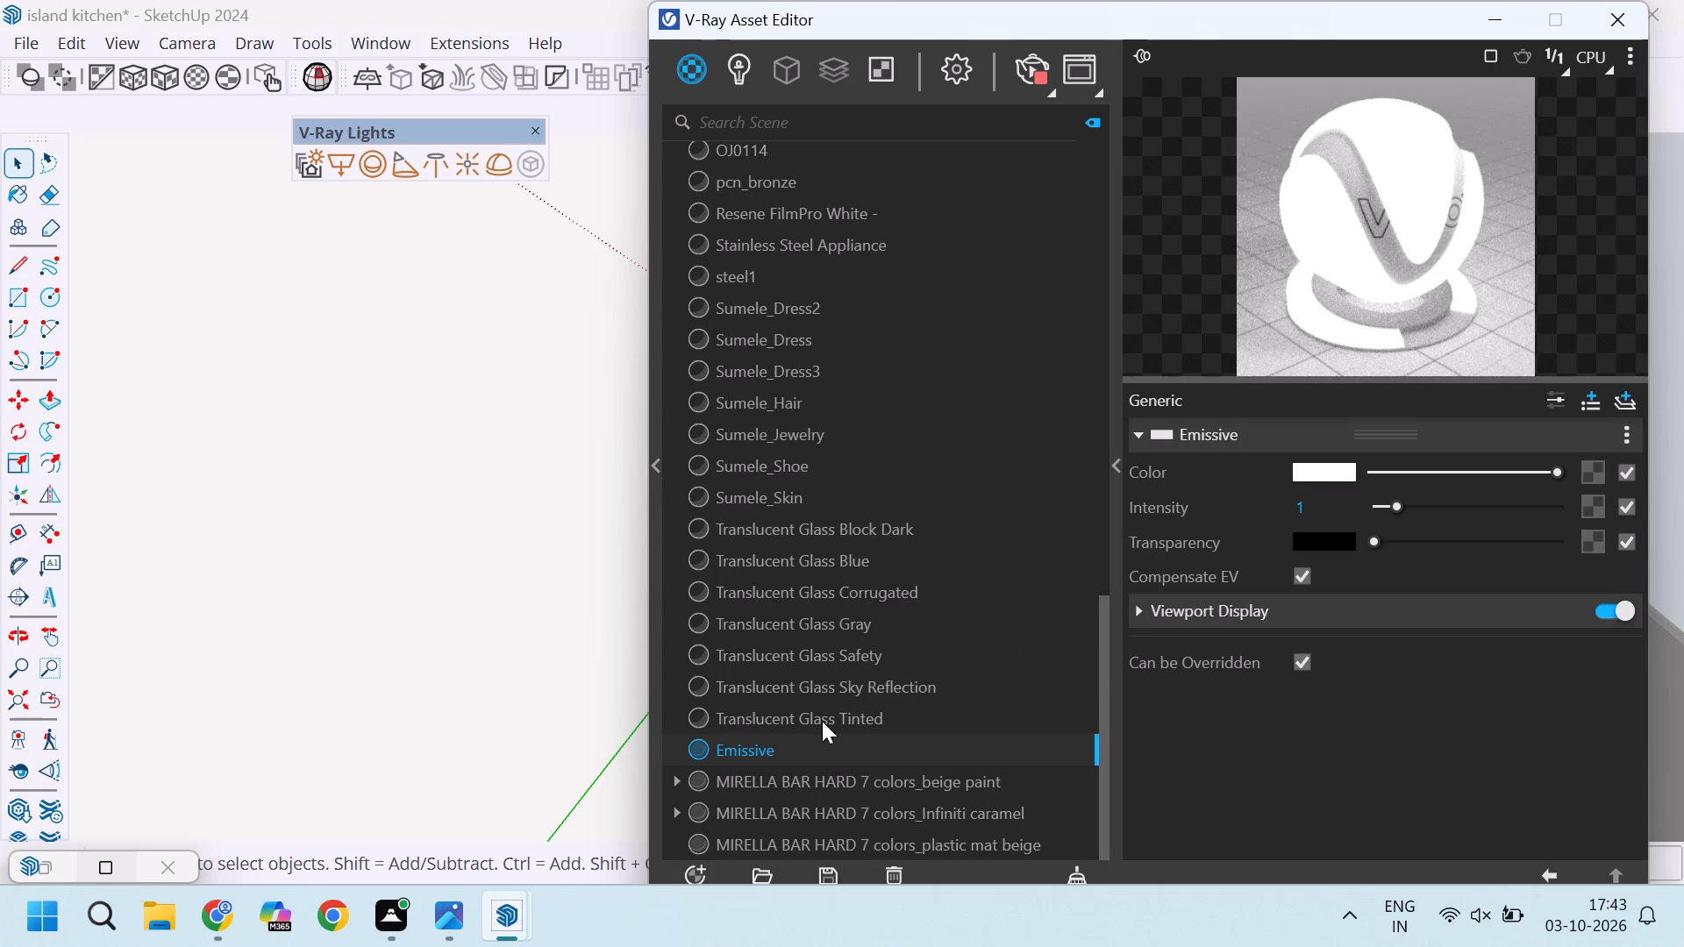
Apply the Emissive material to the selected downlight face.
right_click(763, 752)
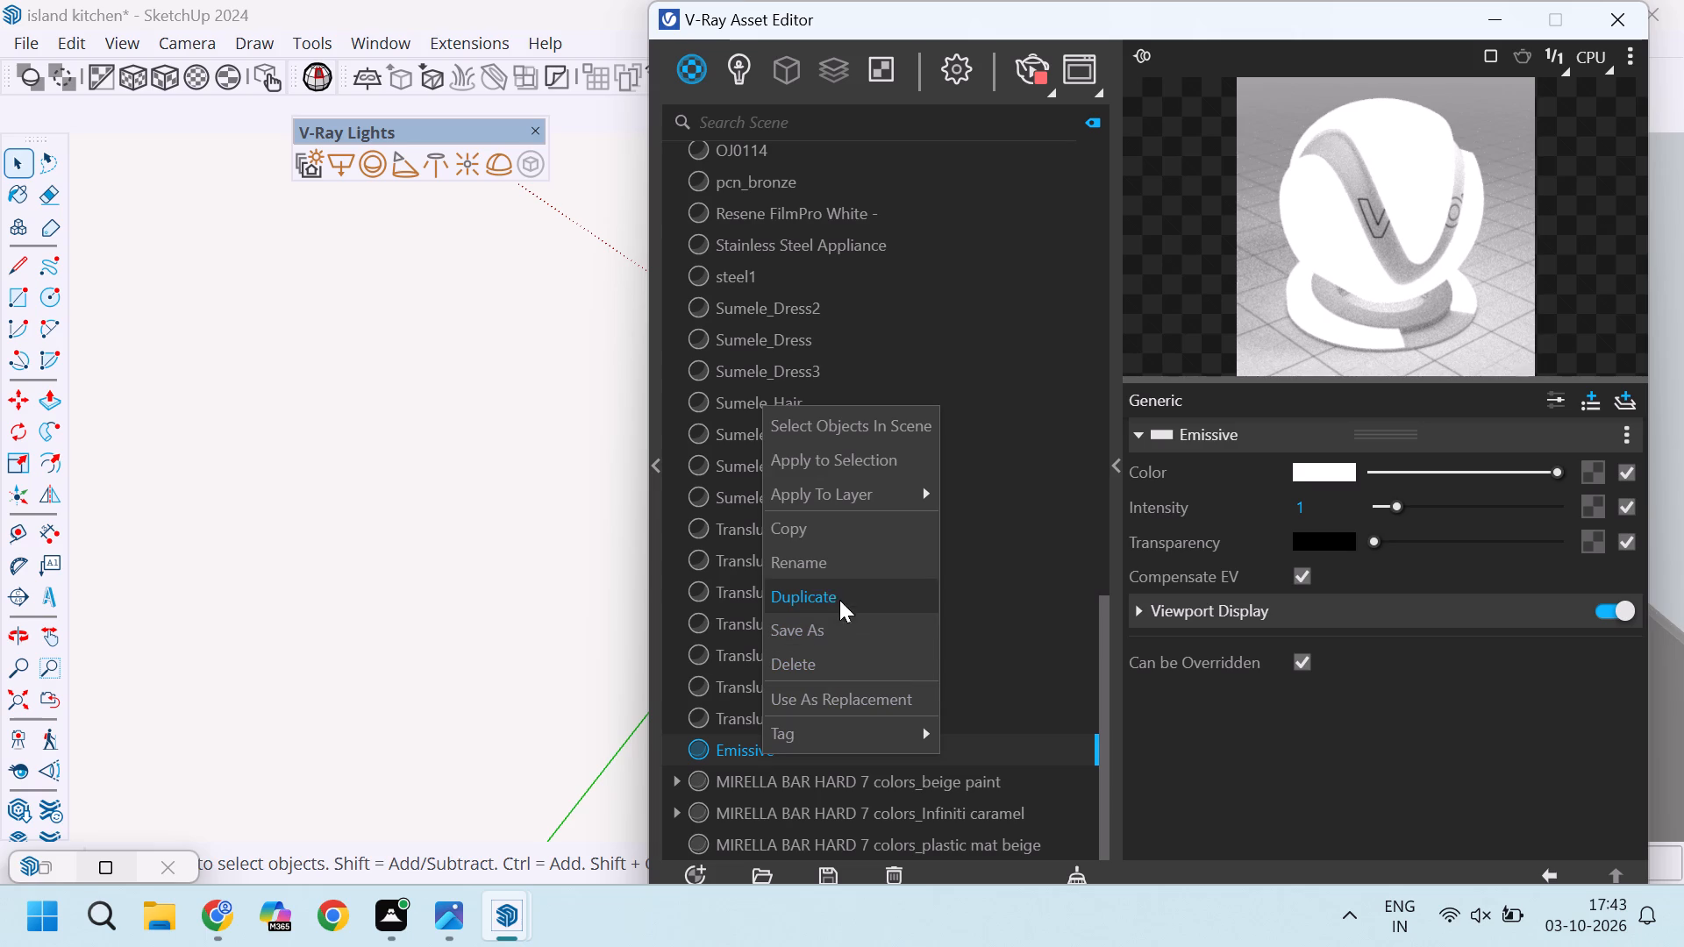
click(825, 467)
Set the Emissive material's colour temperature to 3500 K for a warm glow.
scroll(417, 445, down, 5)
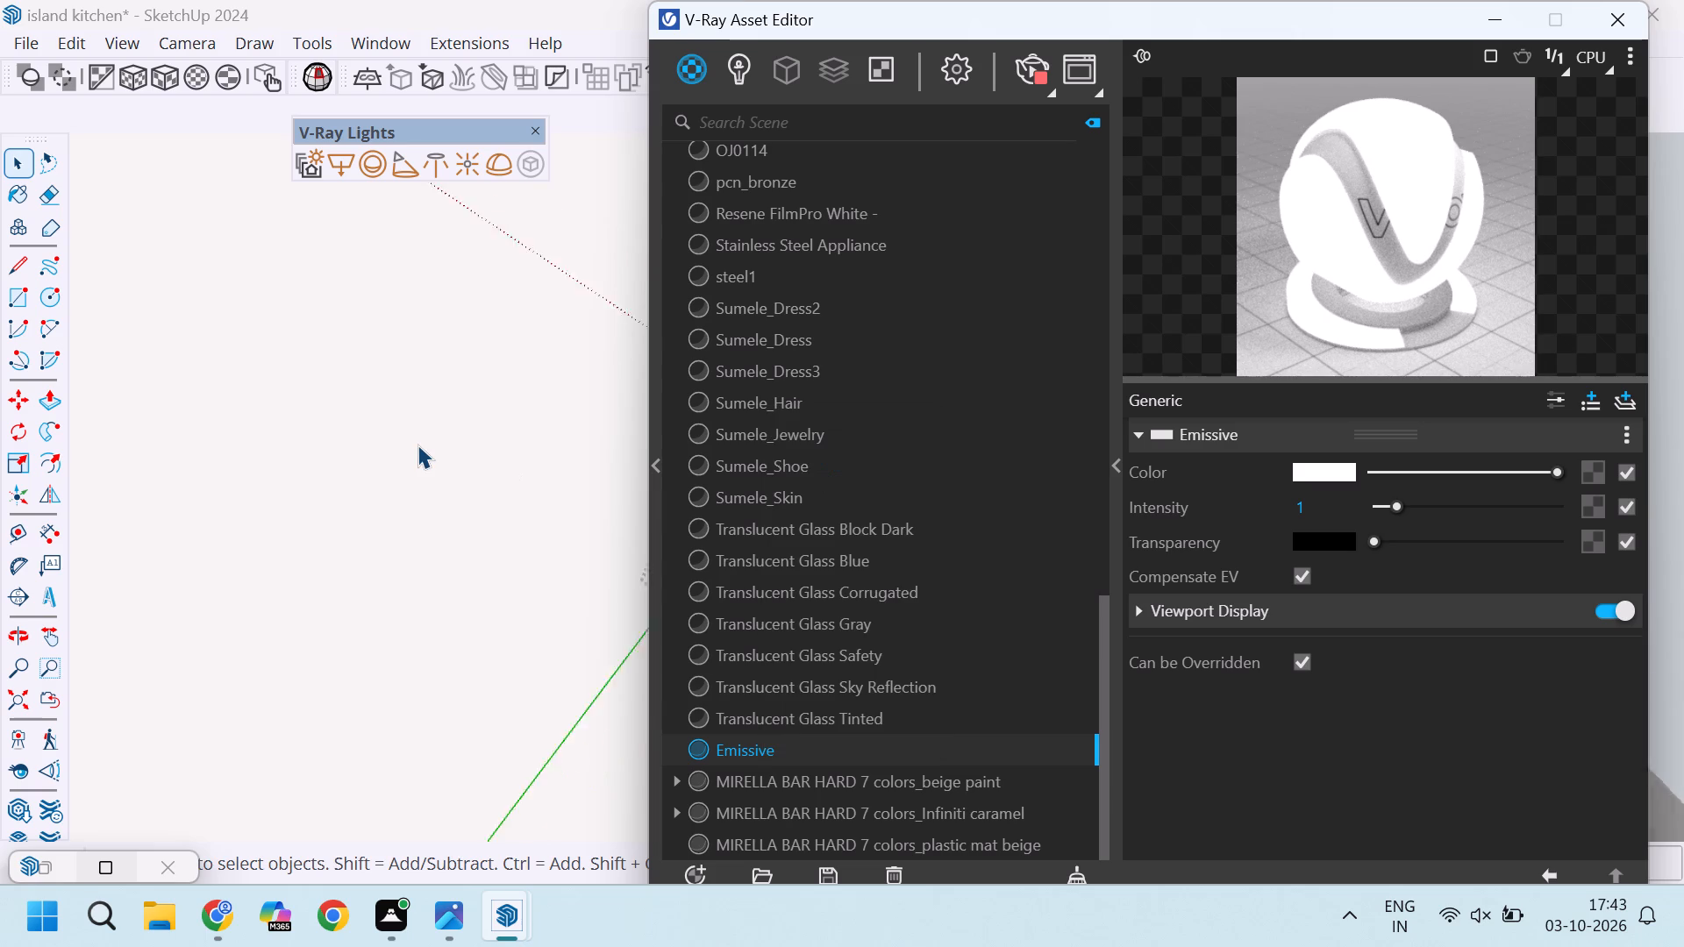
scroll(417, 445, down, 13)
scroll(574, 466, up, 4)
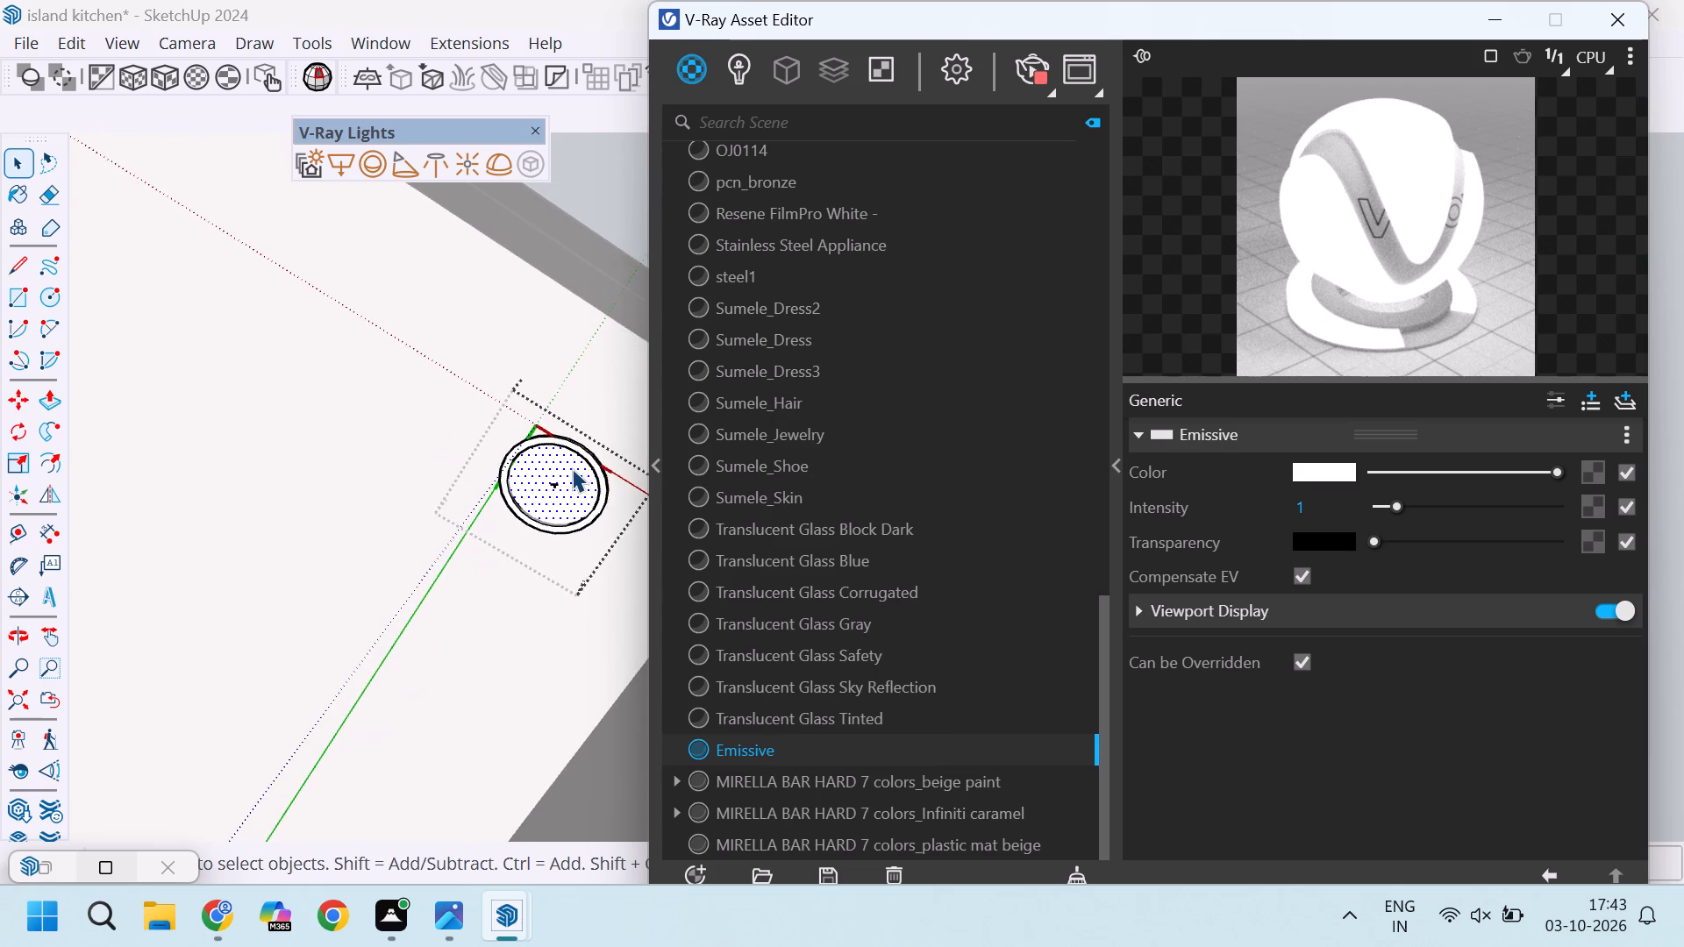
scroll(572, 468, up, 3)
scroll(430, 472, down, 8)
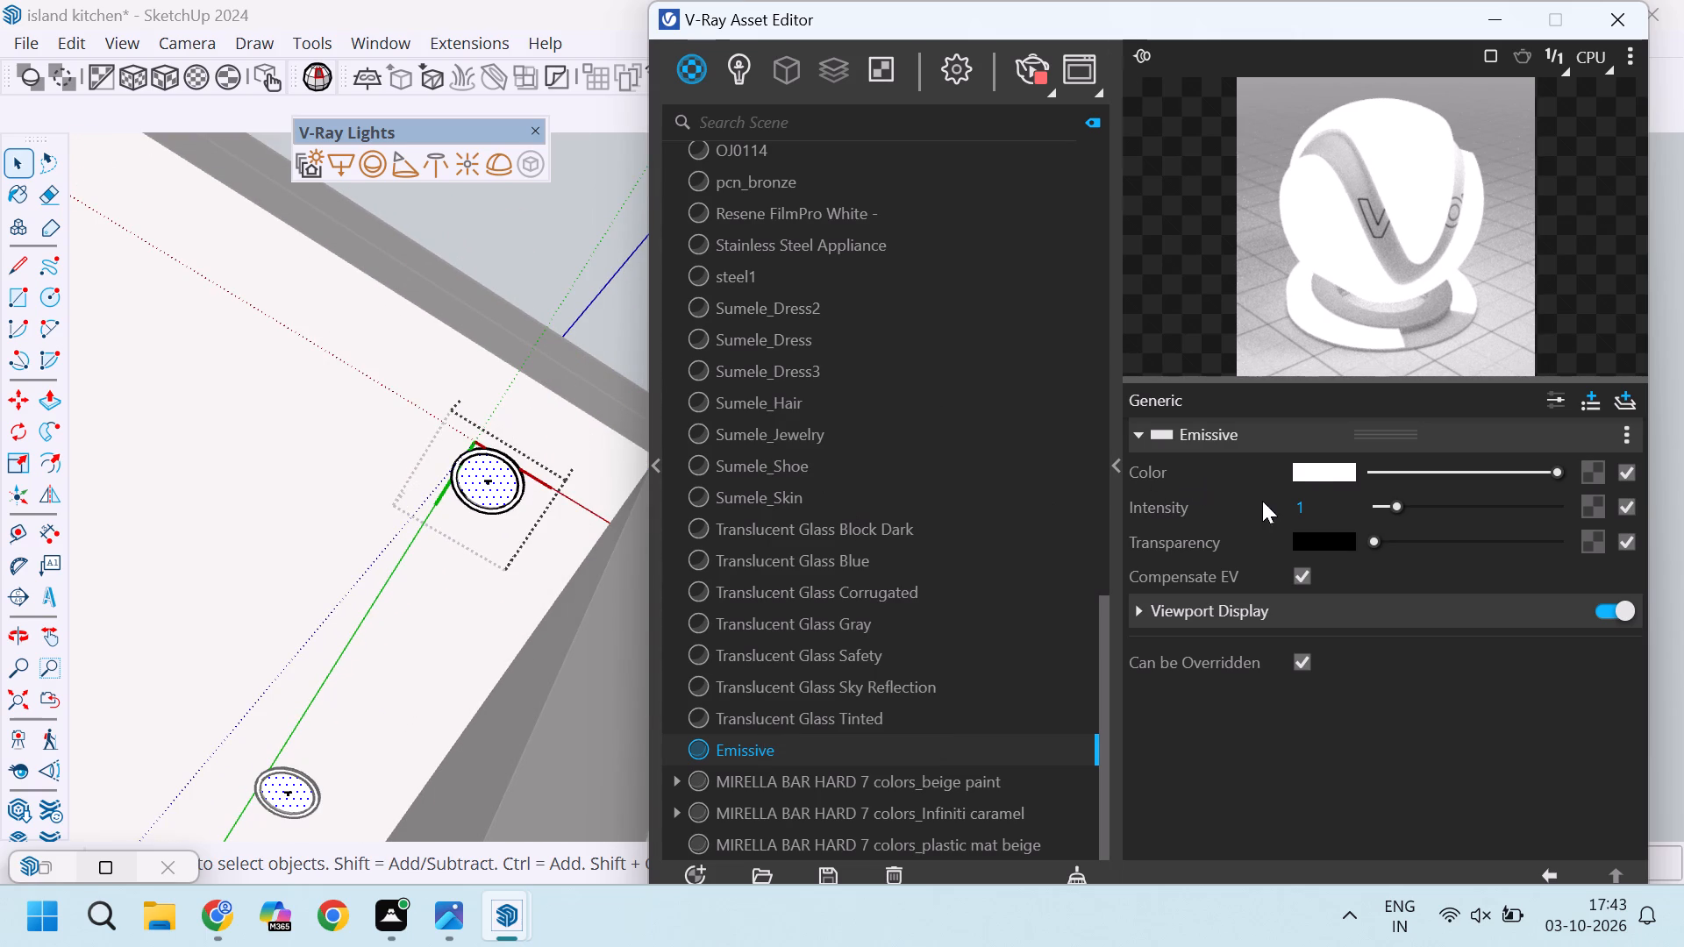
click(1311, 473)
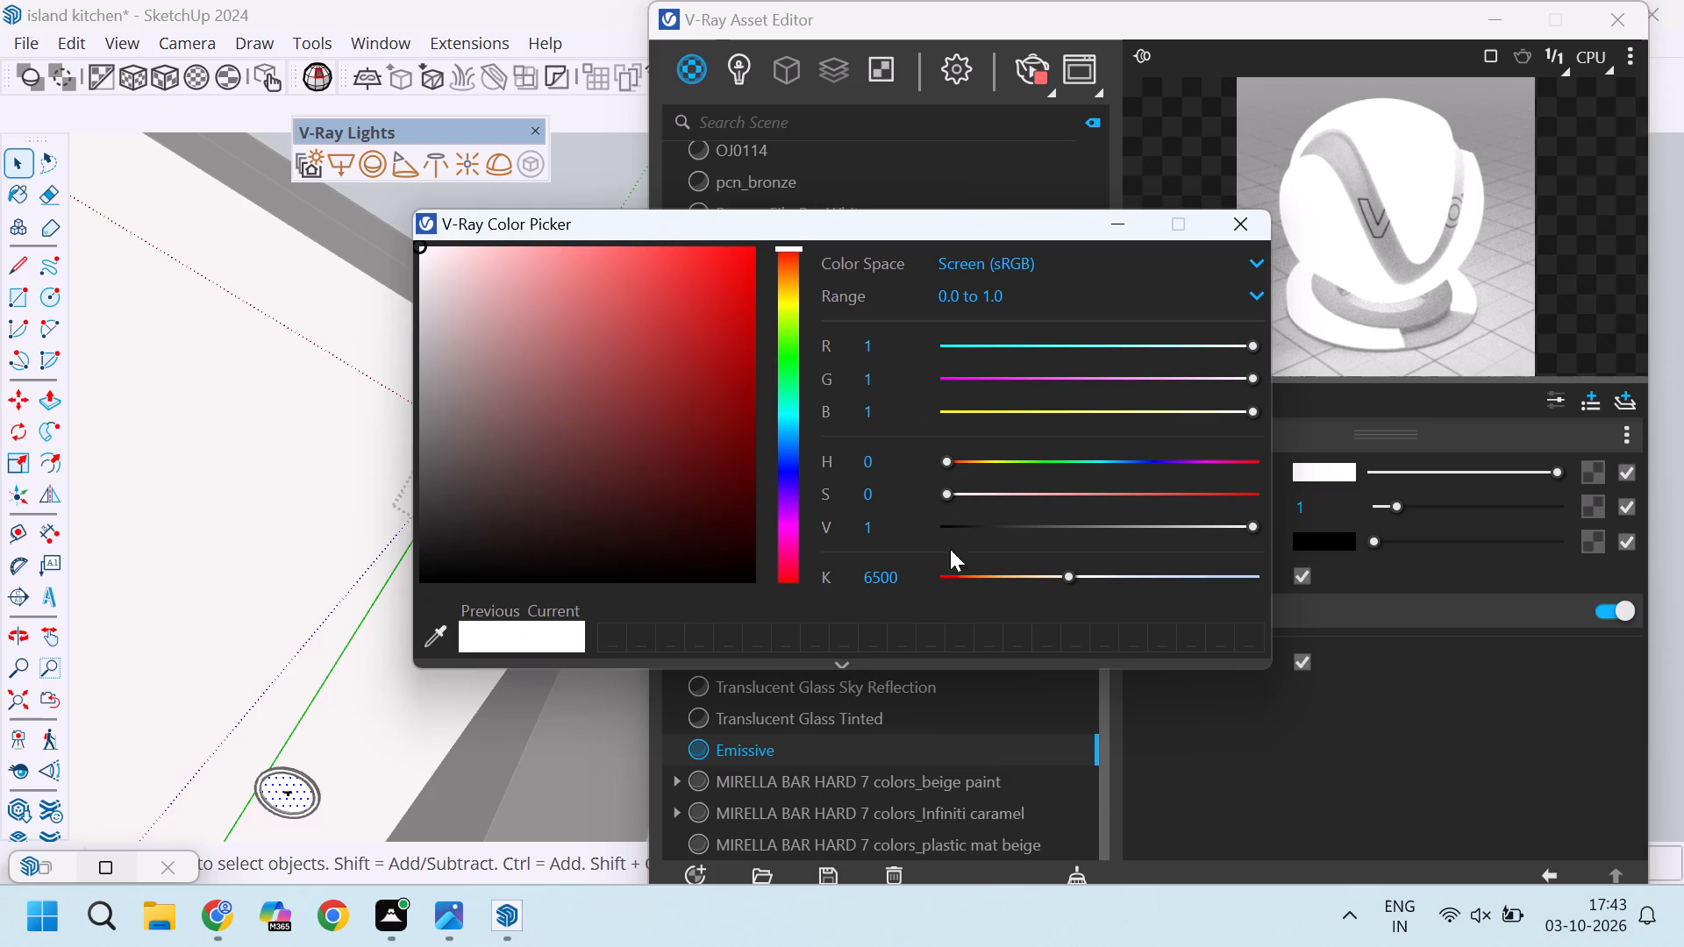
drag(910, 577, 837, 580)
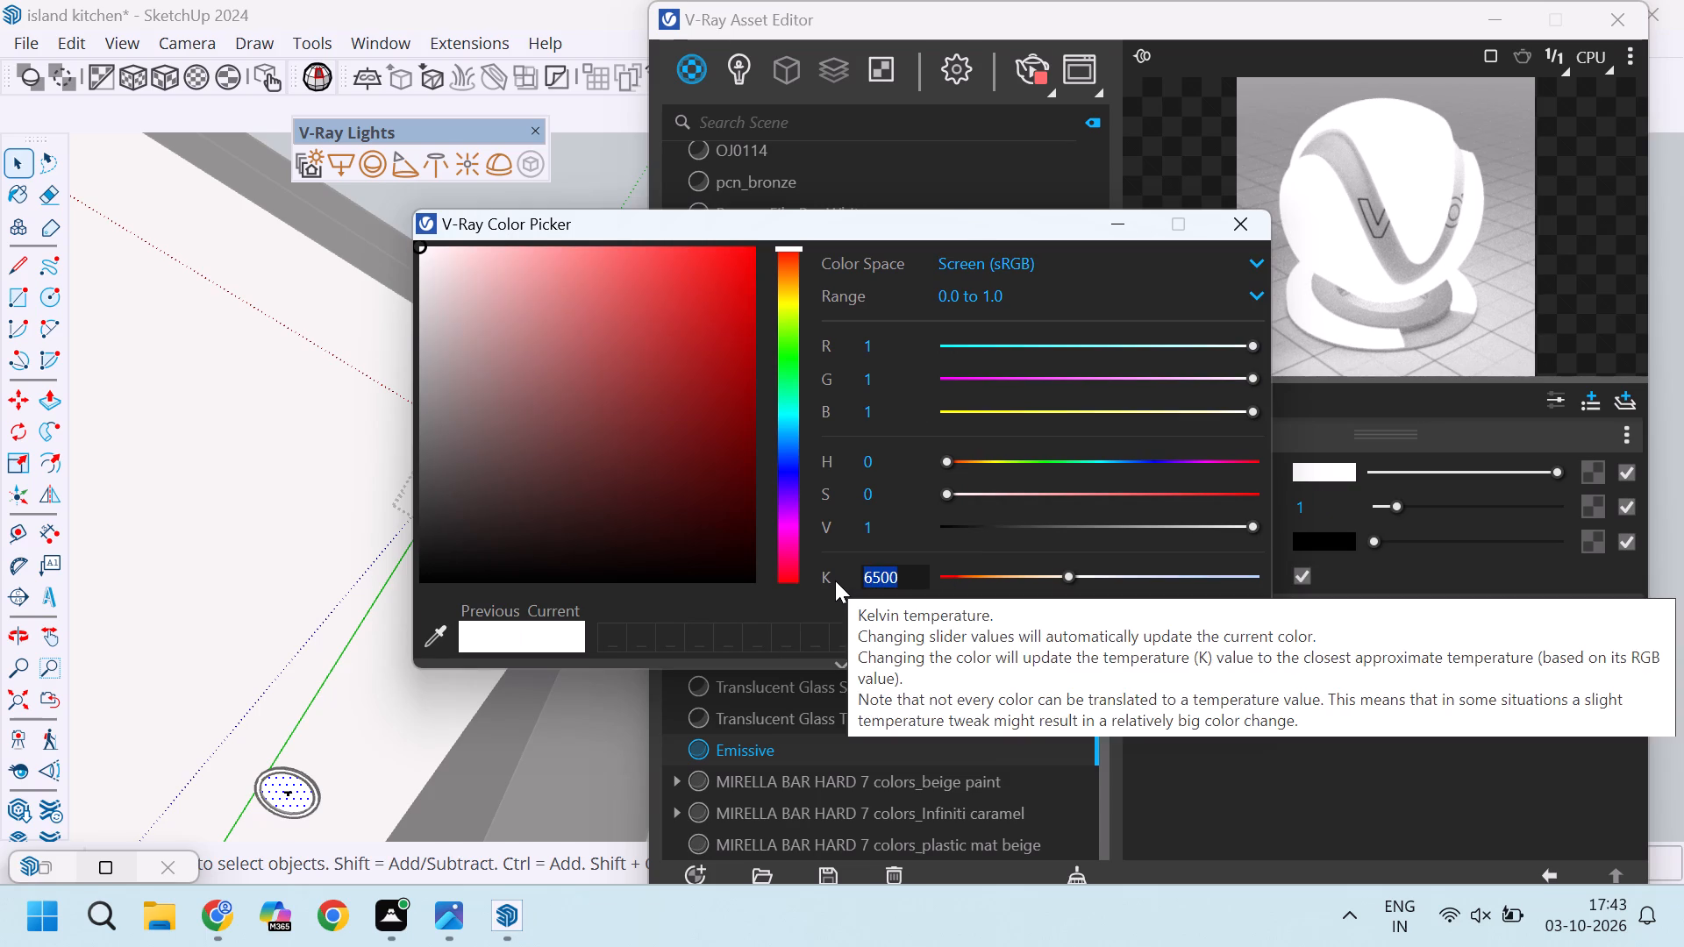
text(35)
text(00)
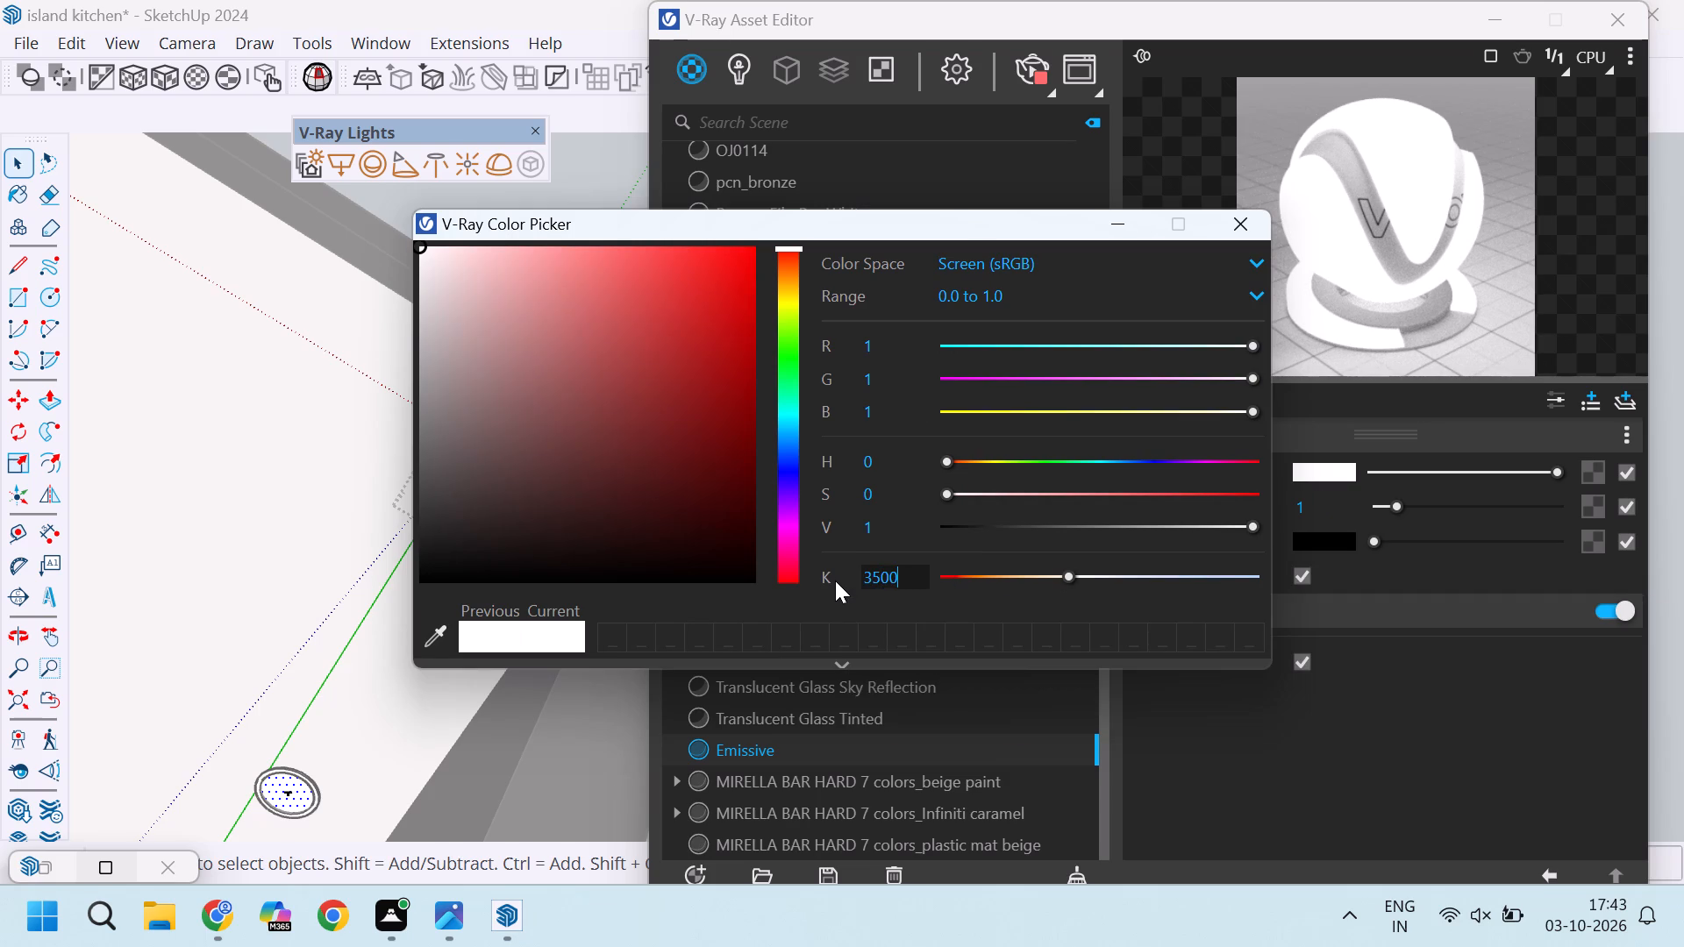
key(Return)
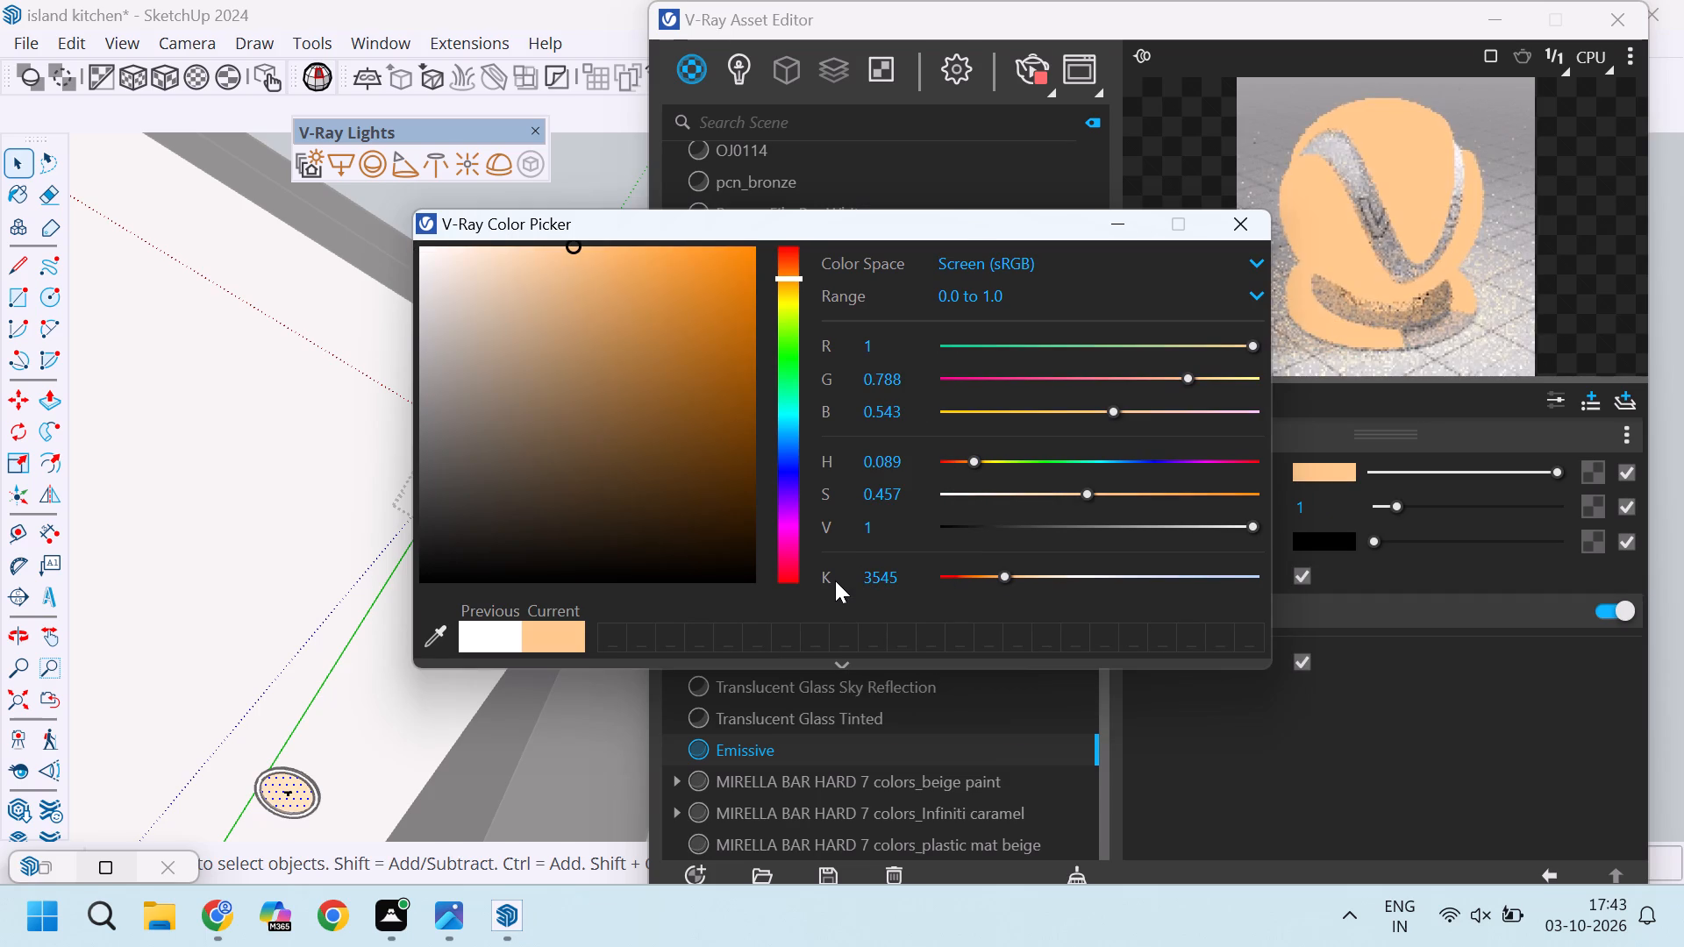
click(1241, 230)
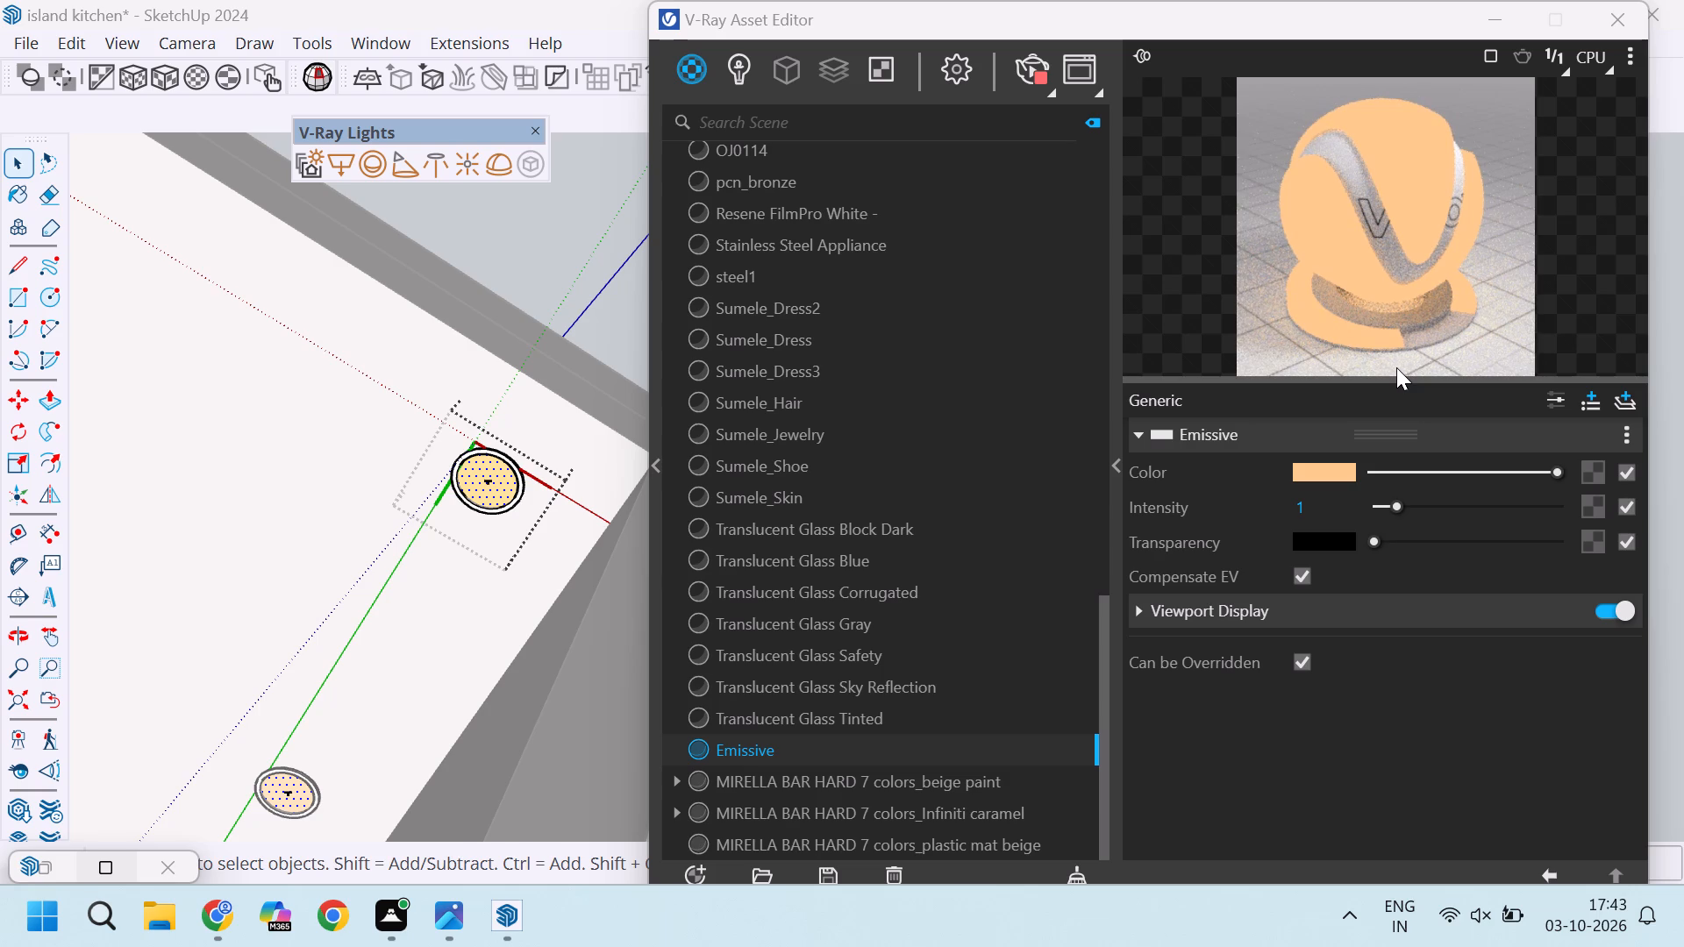
Set the Emissive material's viewport display texture mode to Custom.
click(1145, 611)
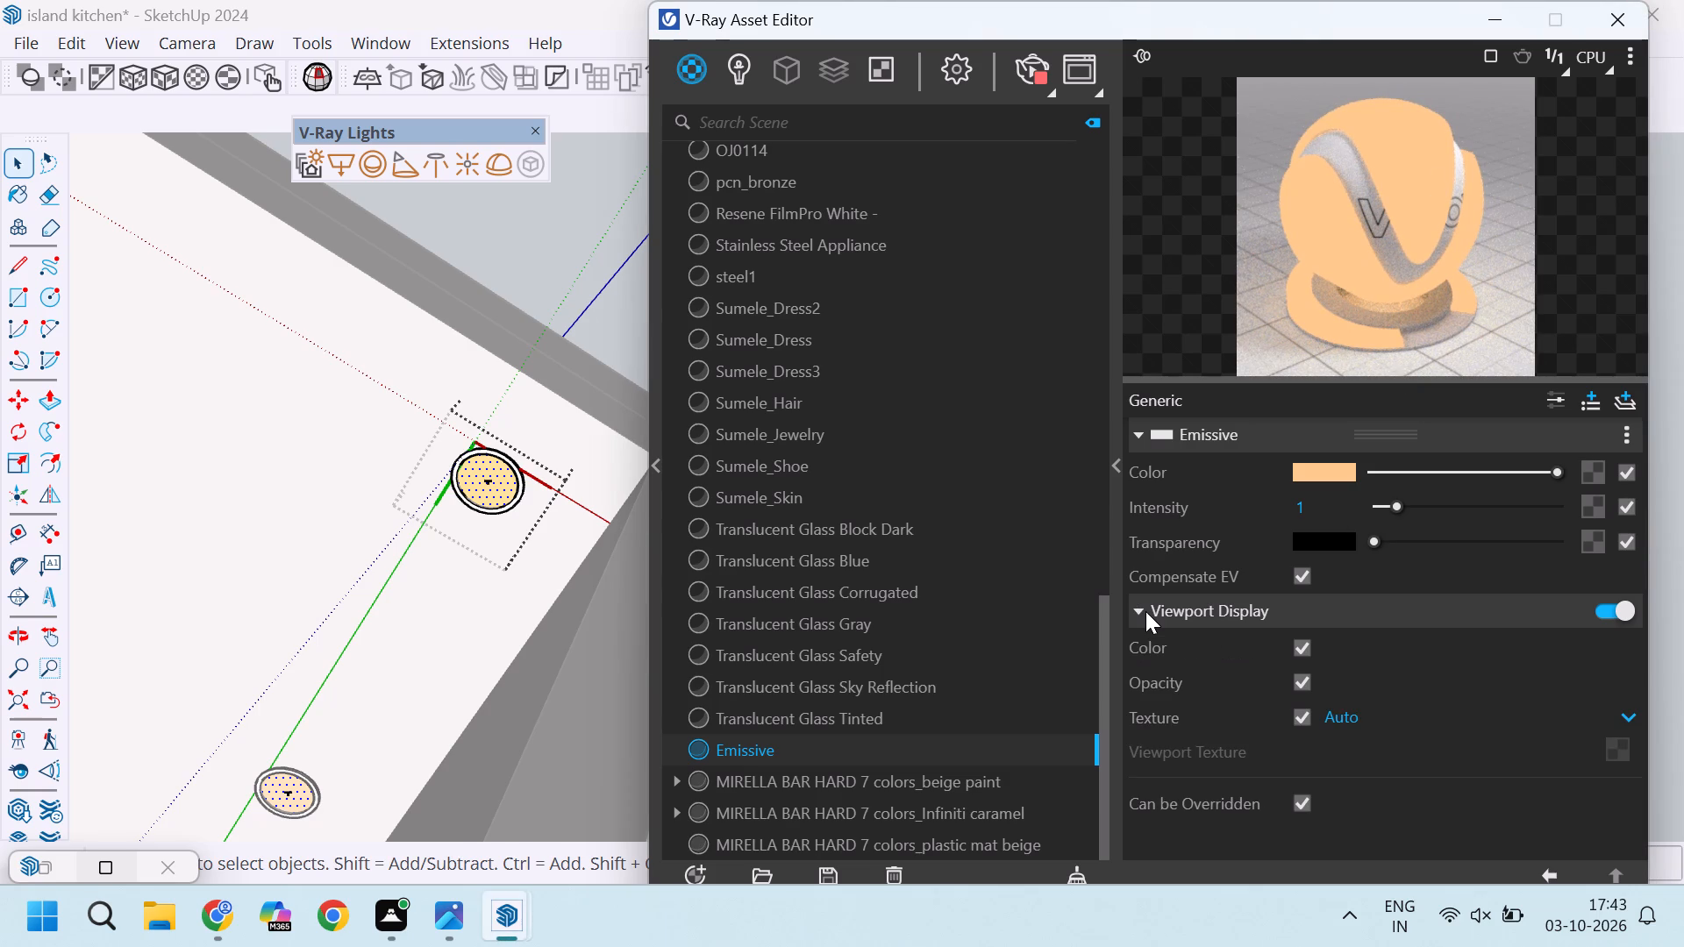
click(1432, 721)
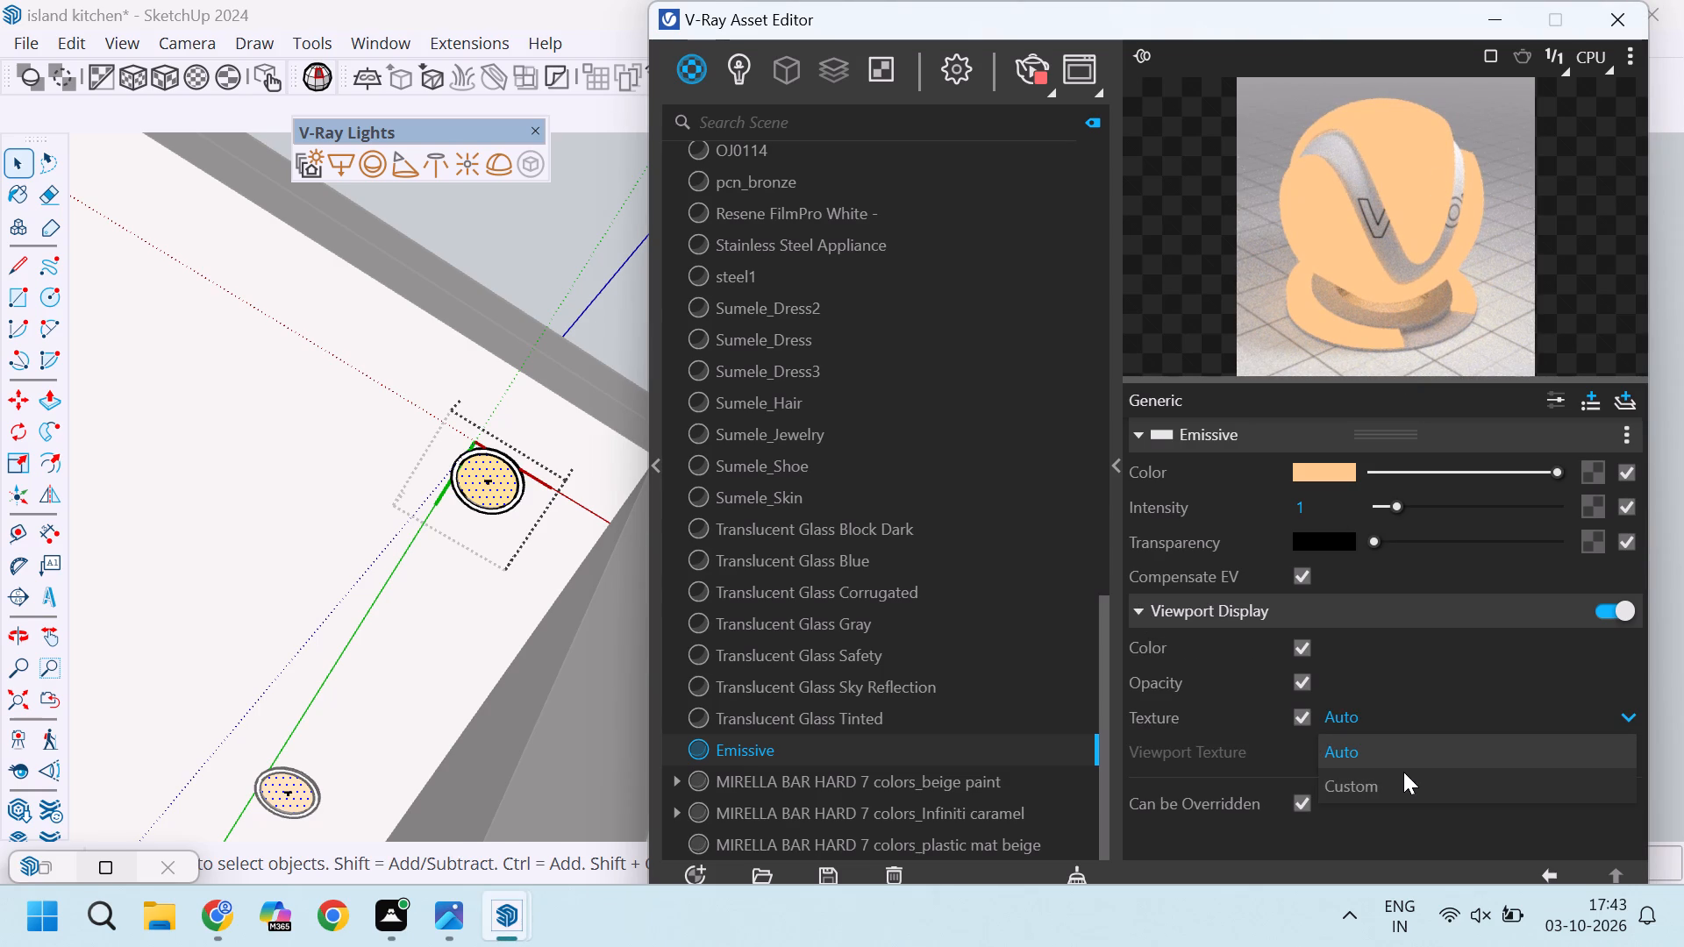
click(1396, 775)
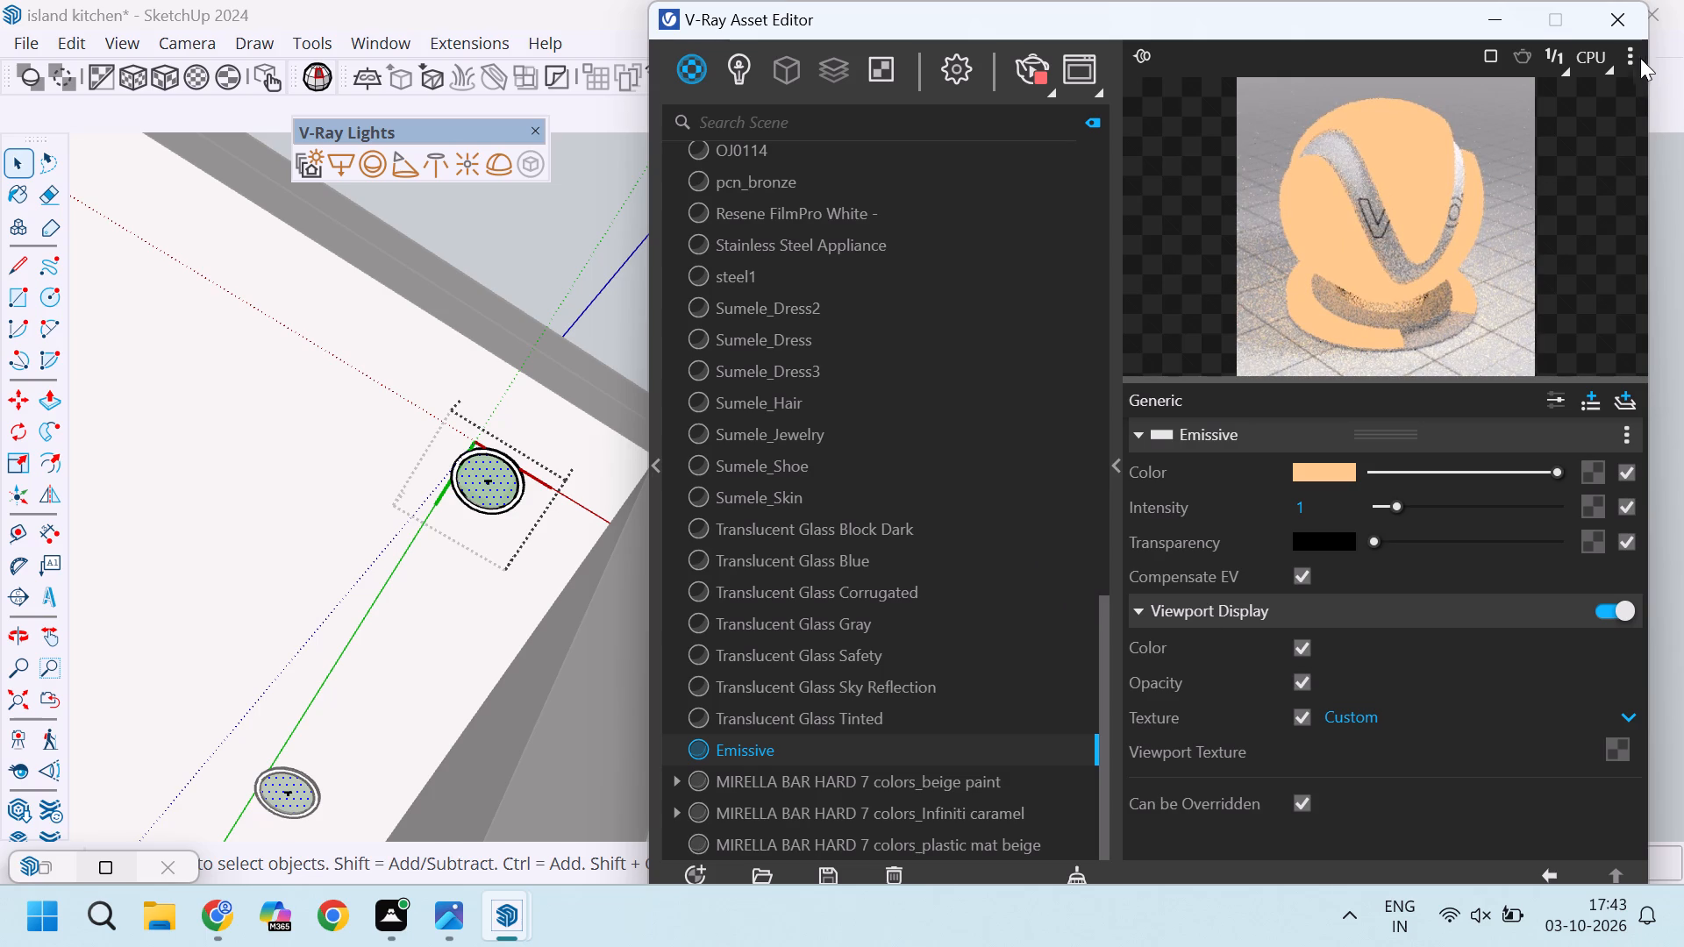
Show the V-Ray Frame Buffer and examine the glowing downlights in the interactive render.
click(1070, 75)
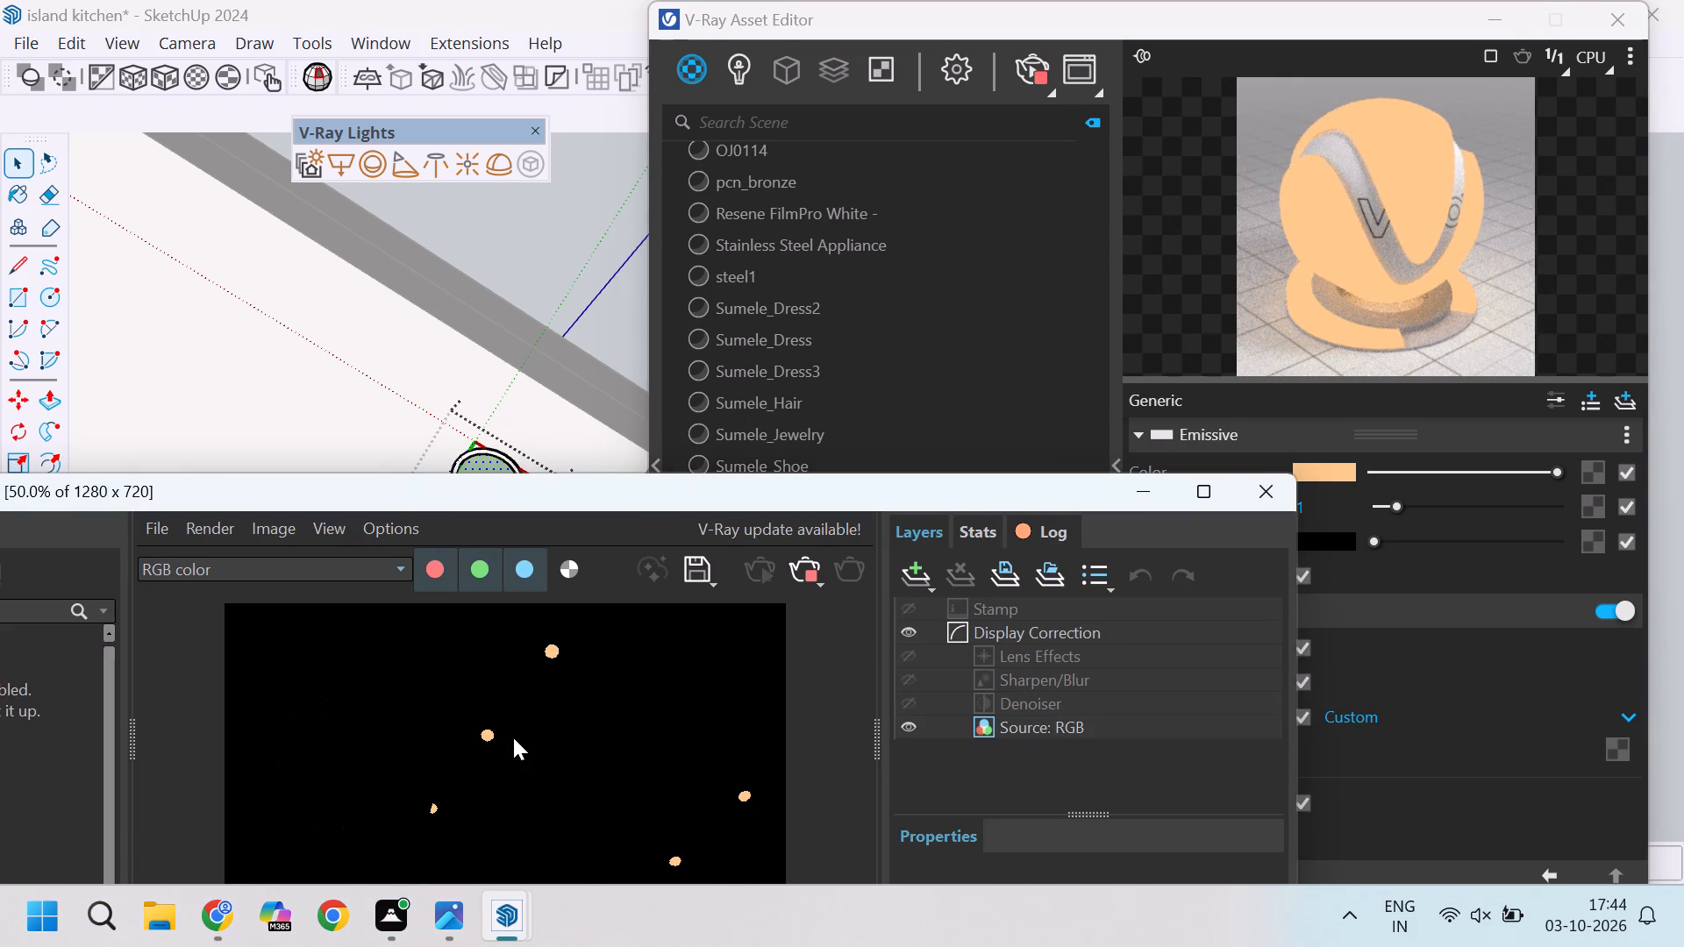
scroll(515, 713, down, 2)
scroll(482, 754, up, 1)
scroll(489, 754, down, 2)
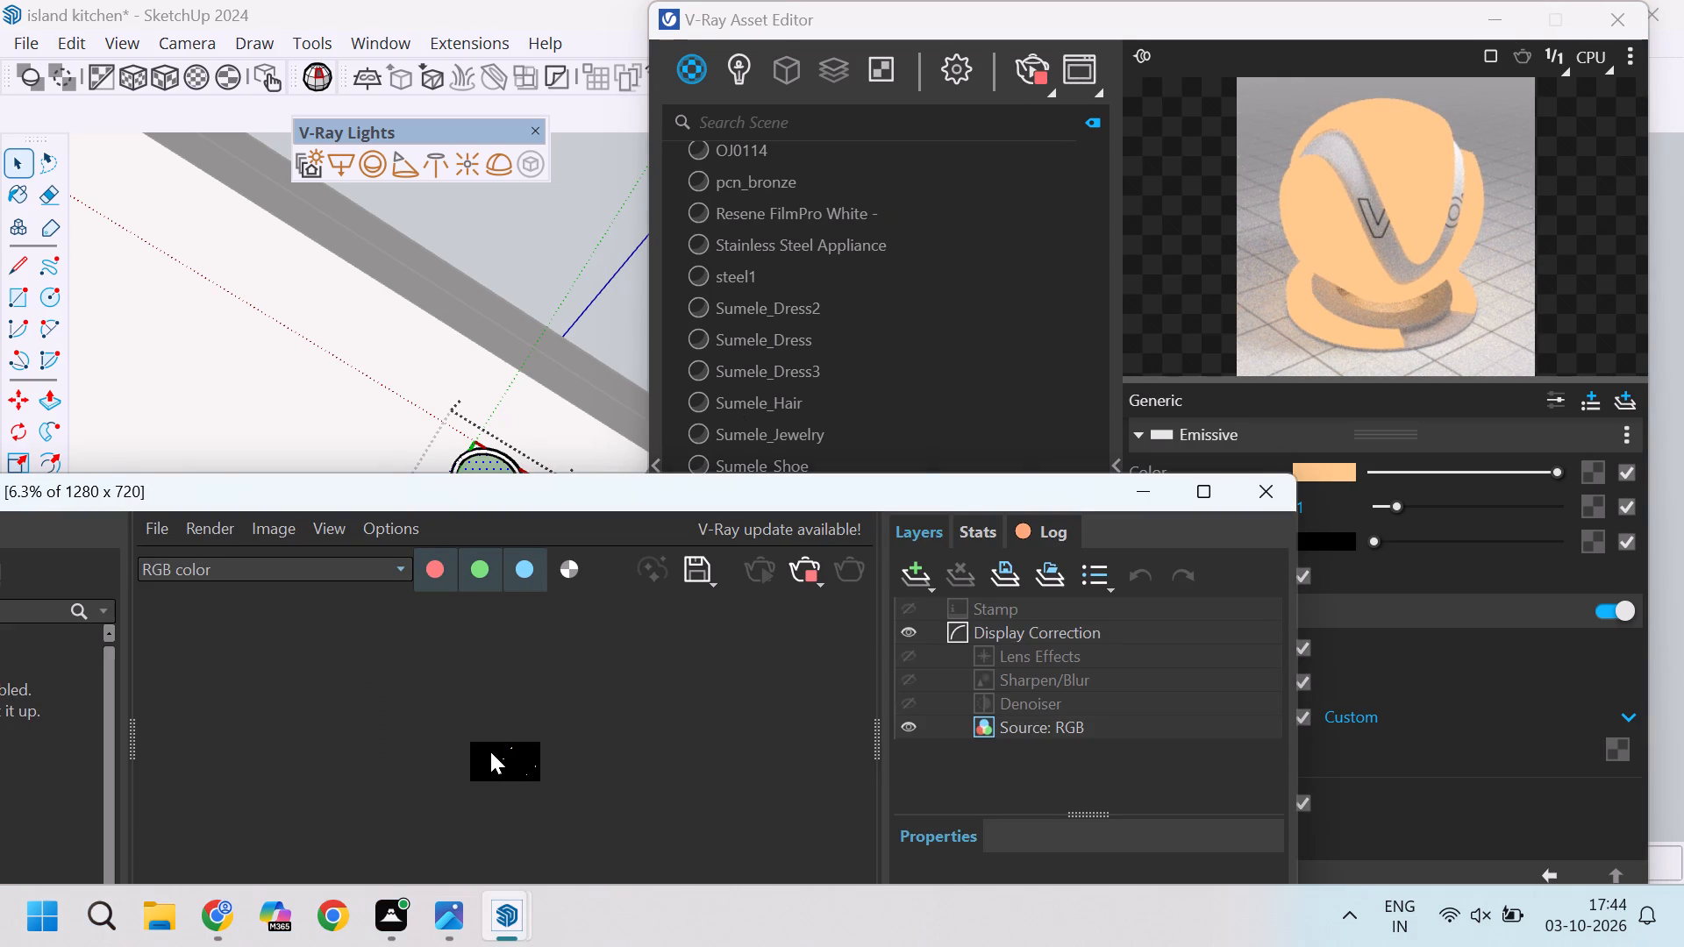
scroll(506, 763, up, 2)
scroll(886, 332, up, 2)
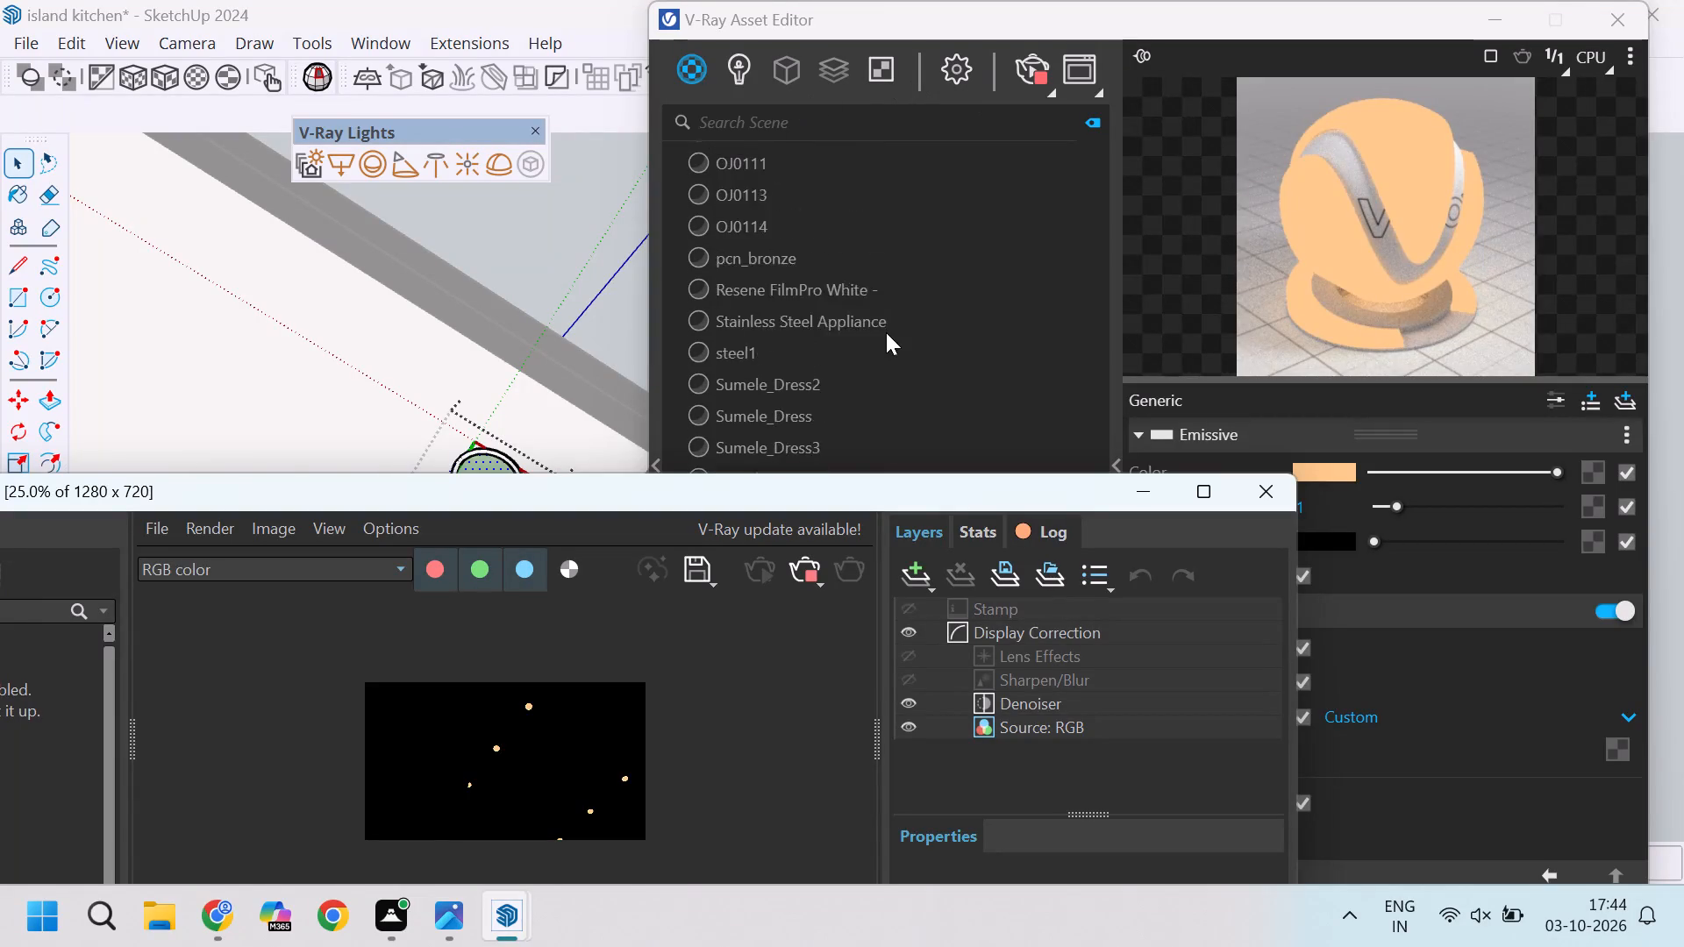
Set the SunLight intensity to 1 in the V-Ray scene lights.
scroll(877, 167, up, 4)
scroll(810, 207, up, 9)
click(753, 69)
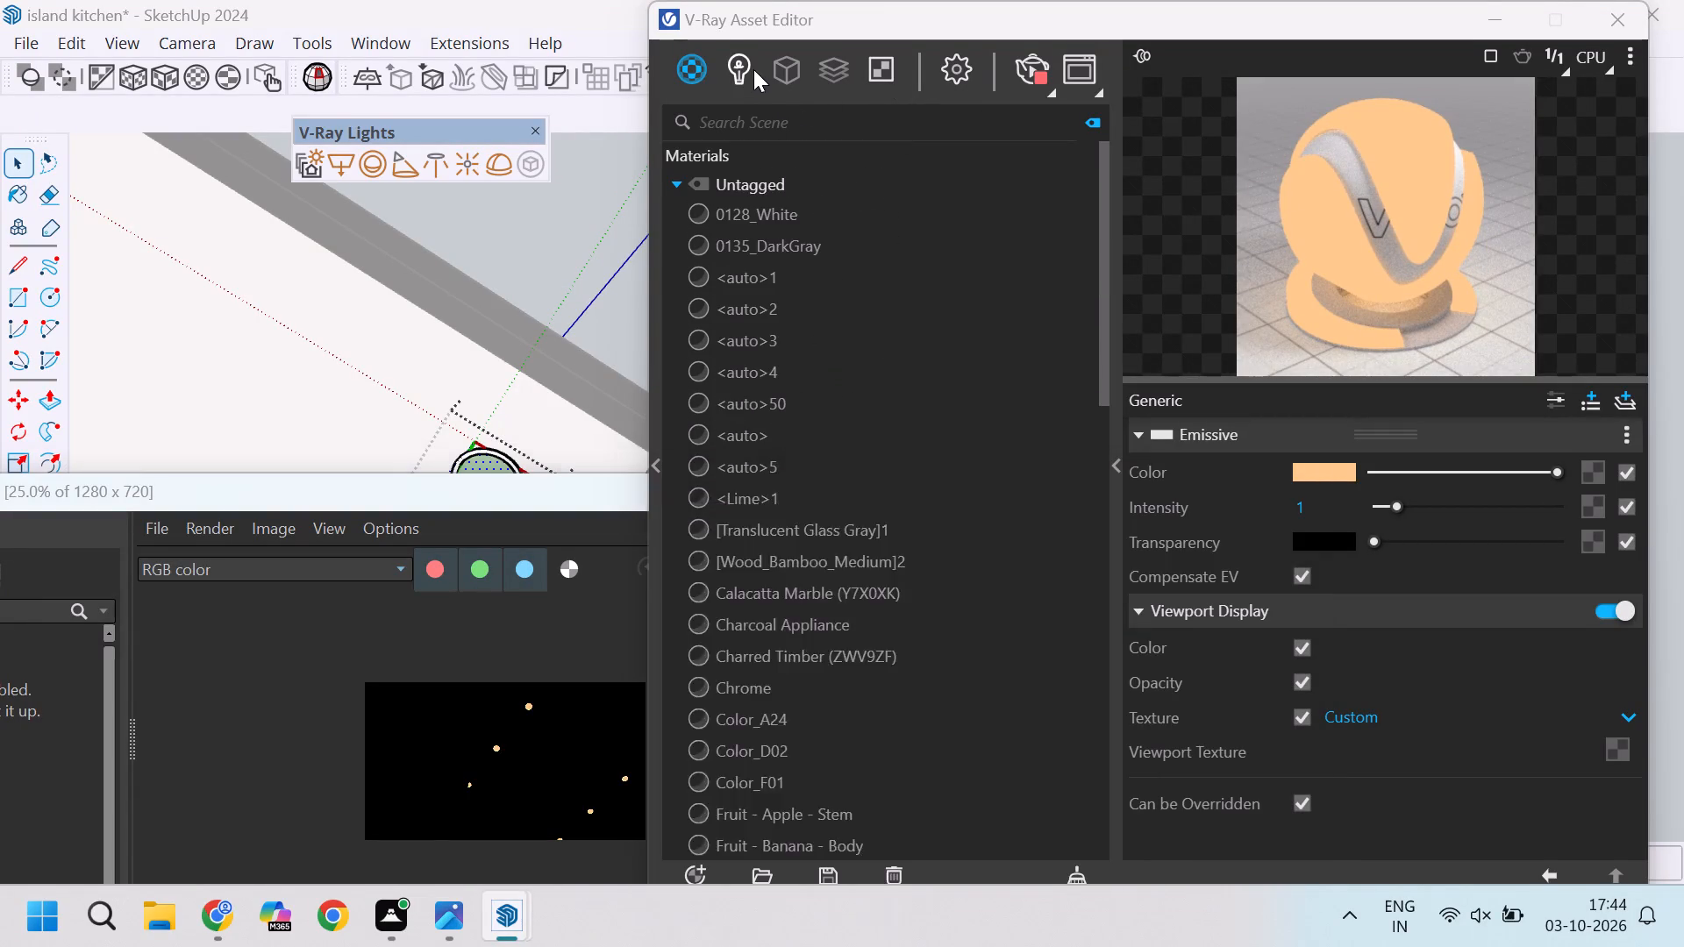
click(1045, 248)
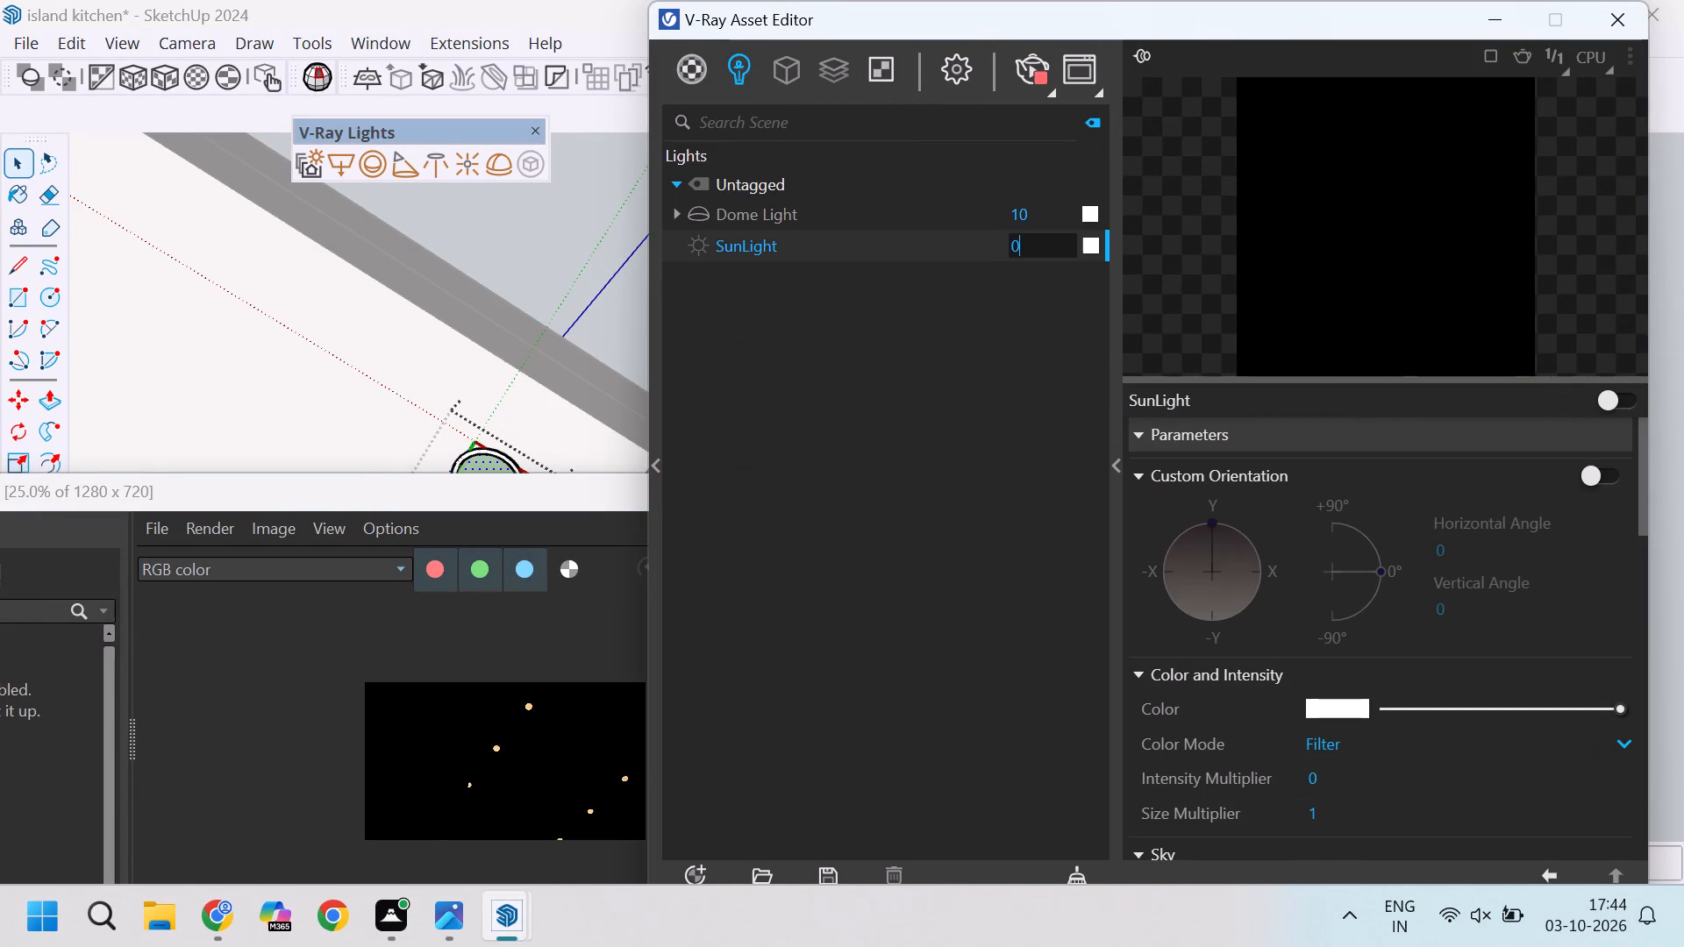
key(BackSpace)
key(1)
key(Return)
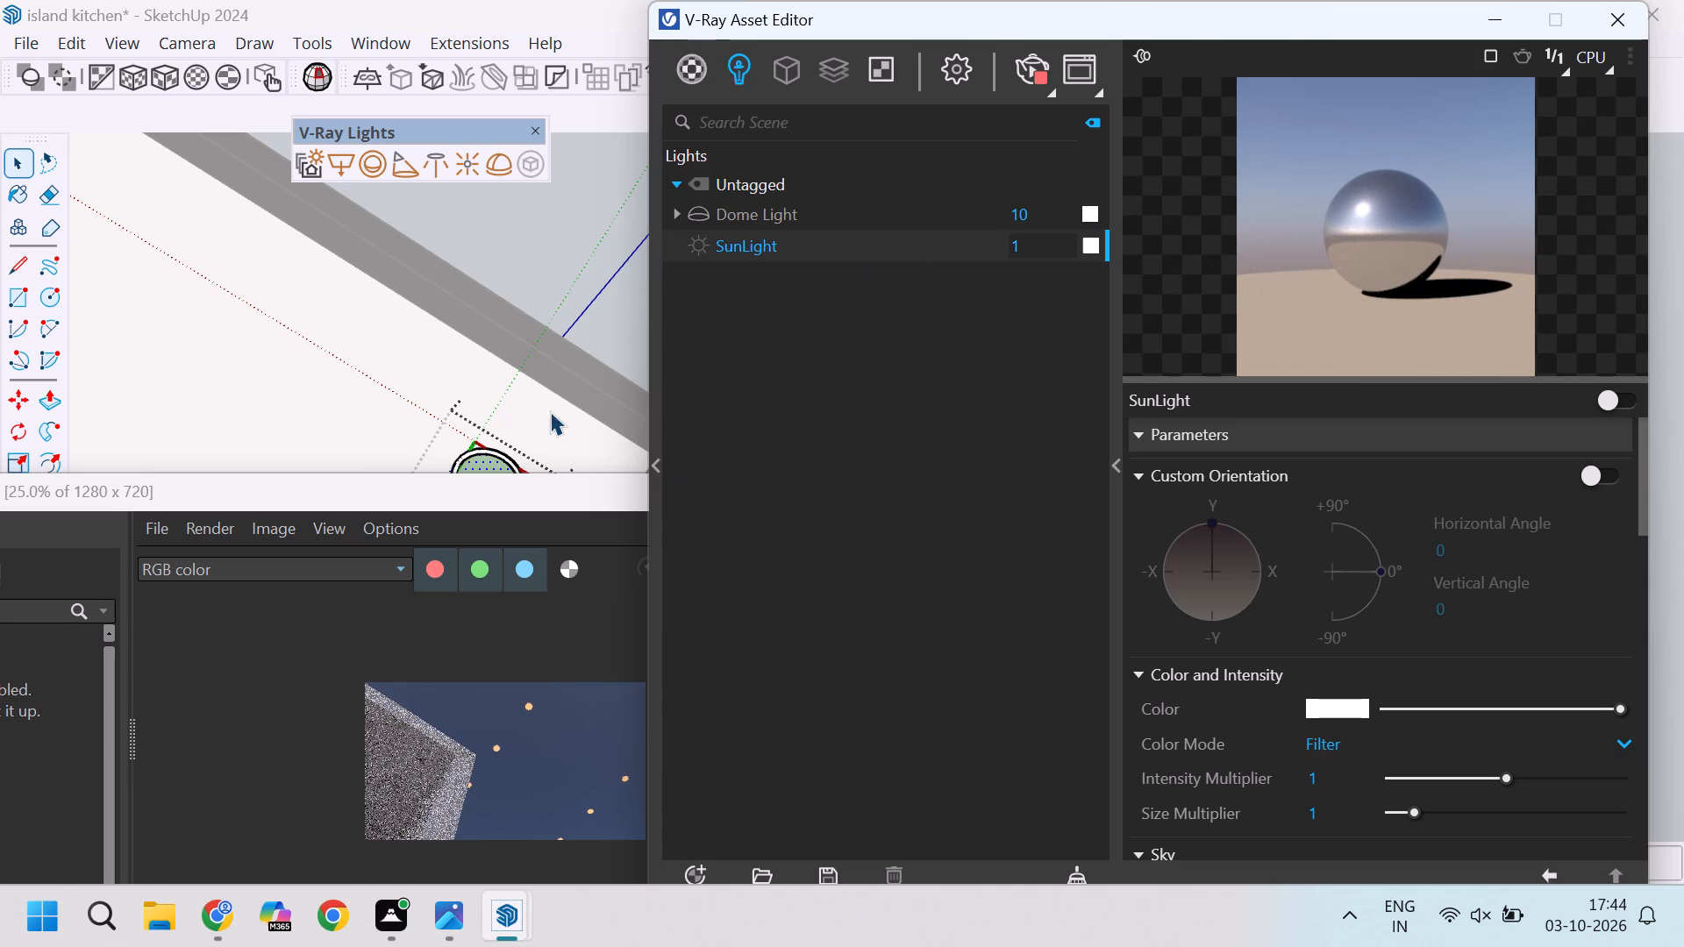
Leave the open downlight component and examine the kitchen exterior and ceiling downlights in the model and interactive render.
scroll(515, 381, down, 12)
middle_drag(499, 338, 422, 521)
scroll(469, 438, down, 4)
middle_drag(466, 386, 466, 416)
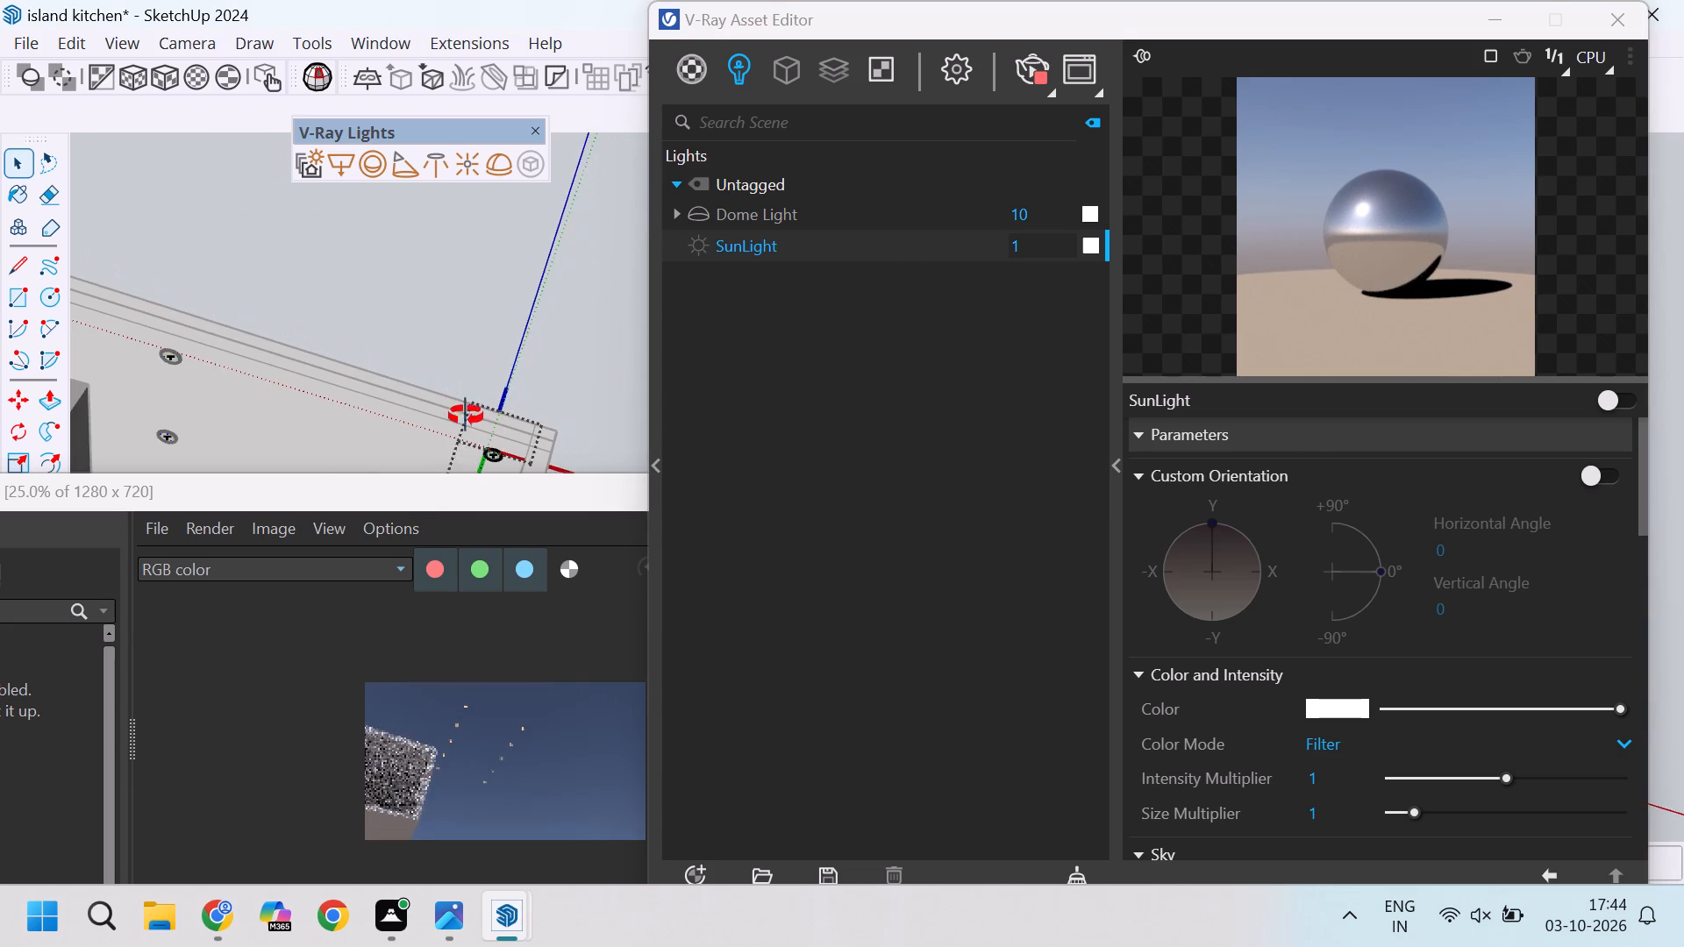
middle_drag(466, 416, 456, 584)
scroll(444, 392, down, 12)
middle_drag(439, 391, 314, 548)
scroll(374, 421, up, 5)
scroll(402, 366, down, 4)
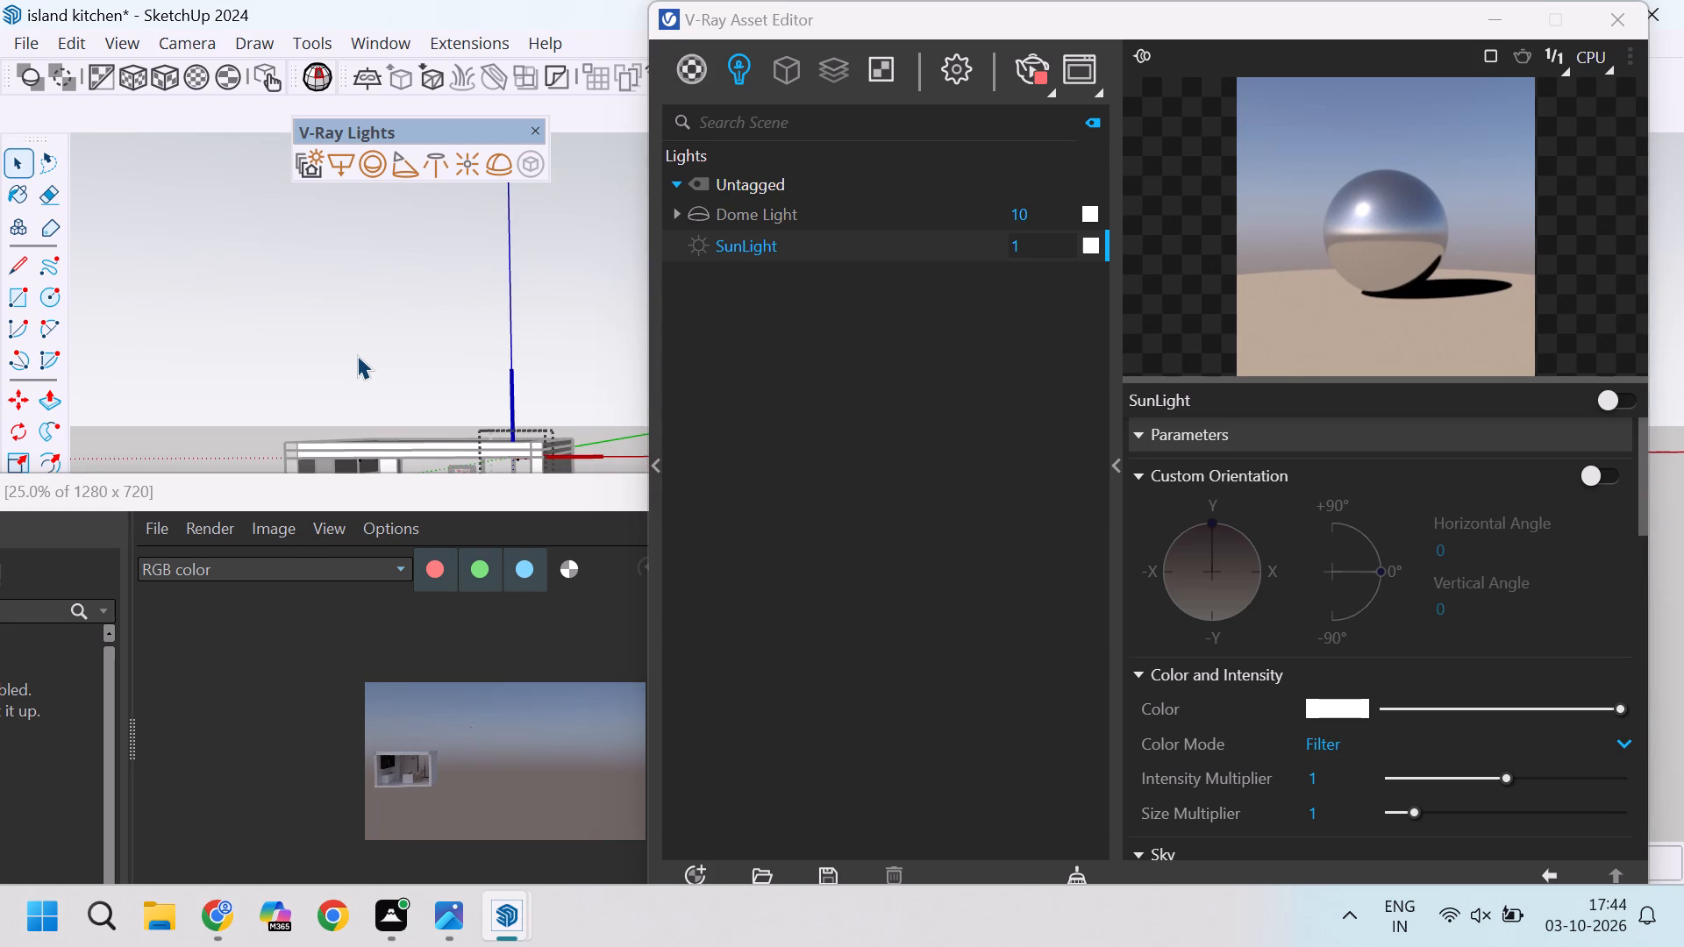
click(289, 348)
scroll(359, 388, down, 5)
middle_drag(350, 385, 450, 400)
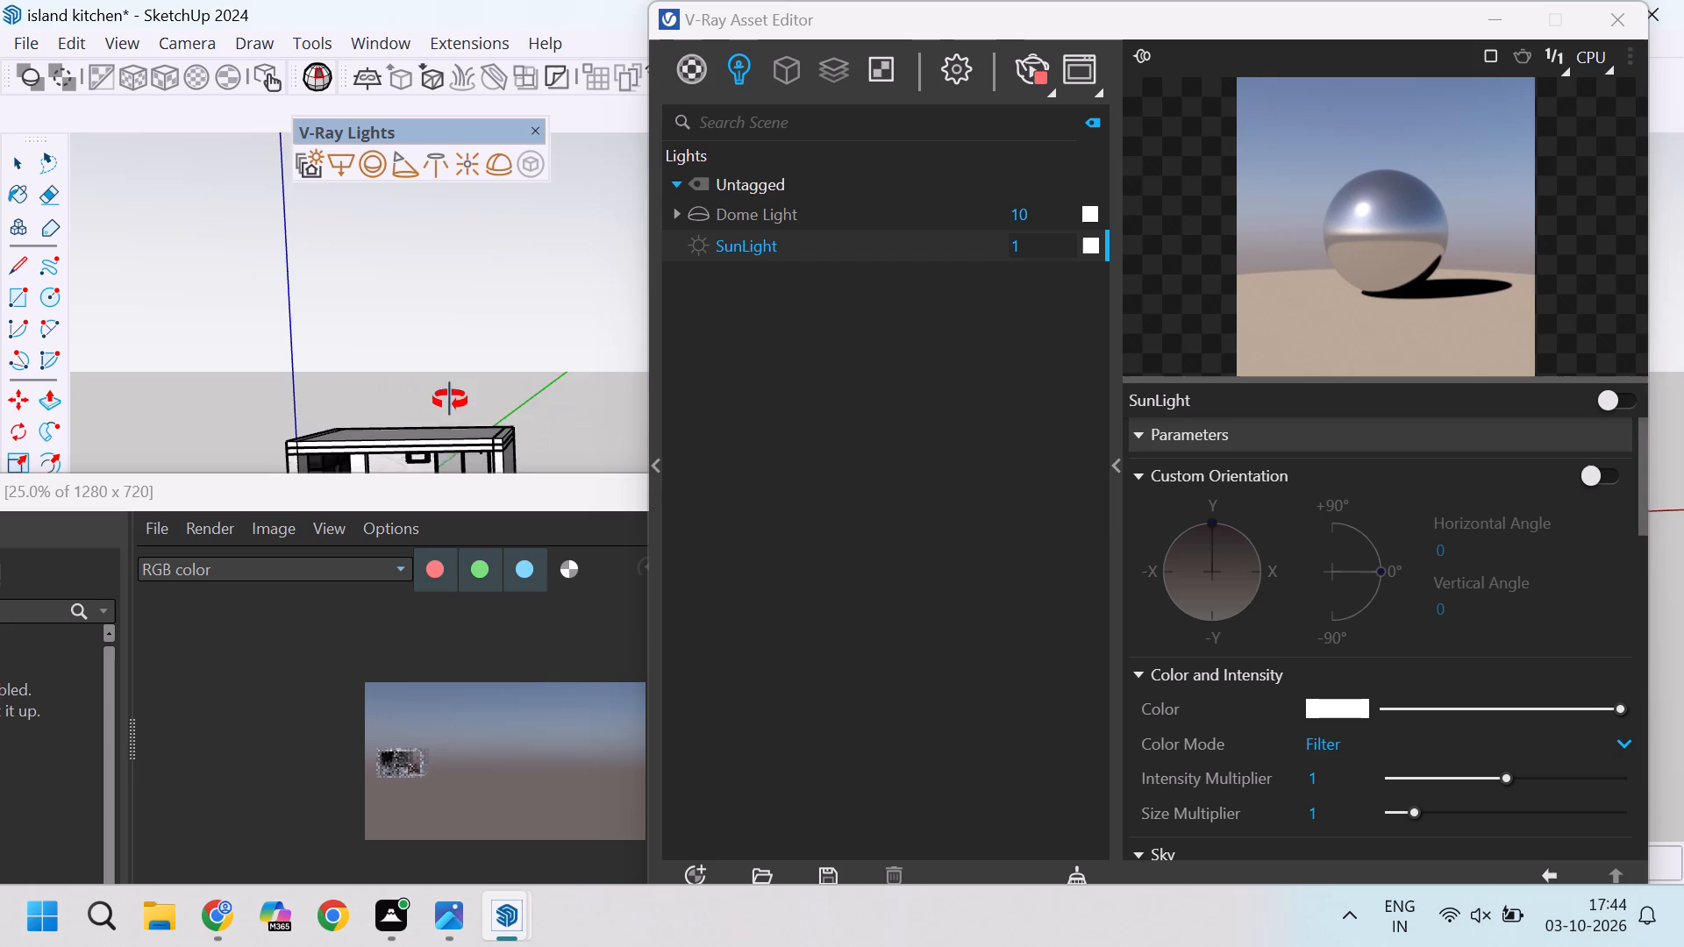
middle_drag(450, 400, 518, 291)
scroll(427, 302, up, 5)
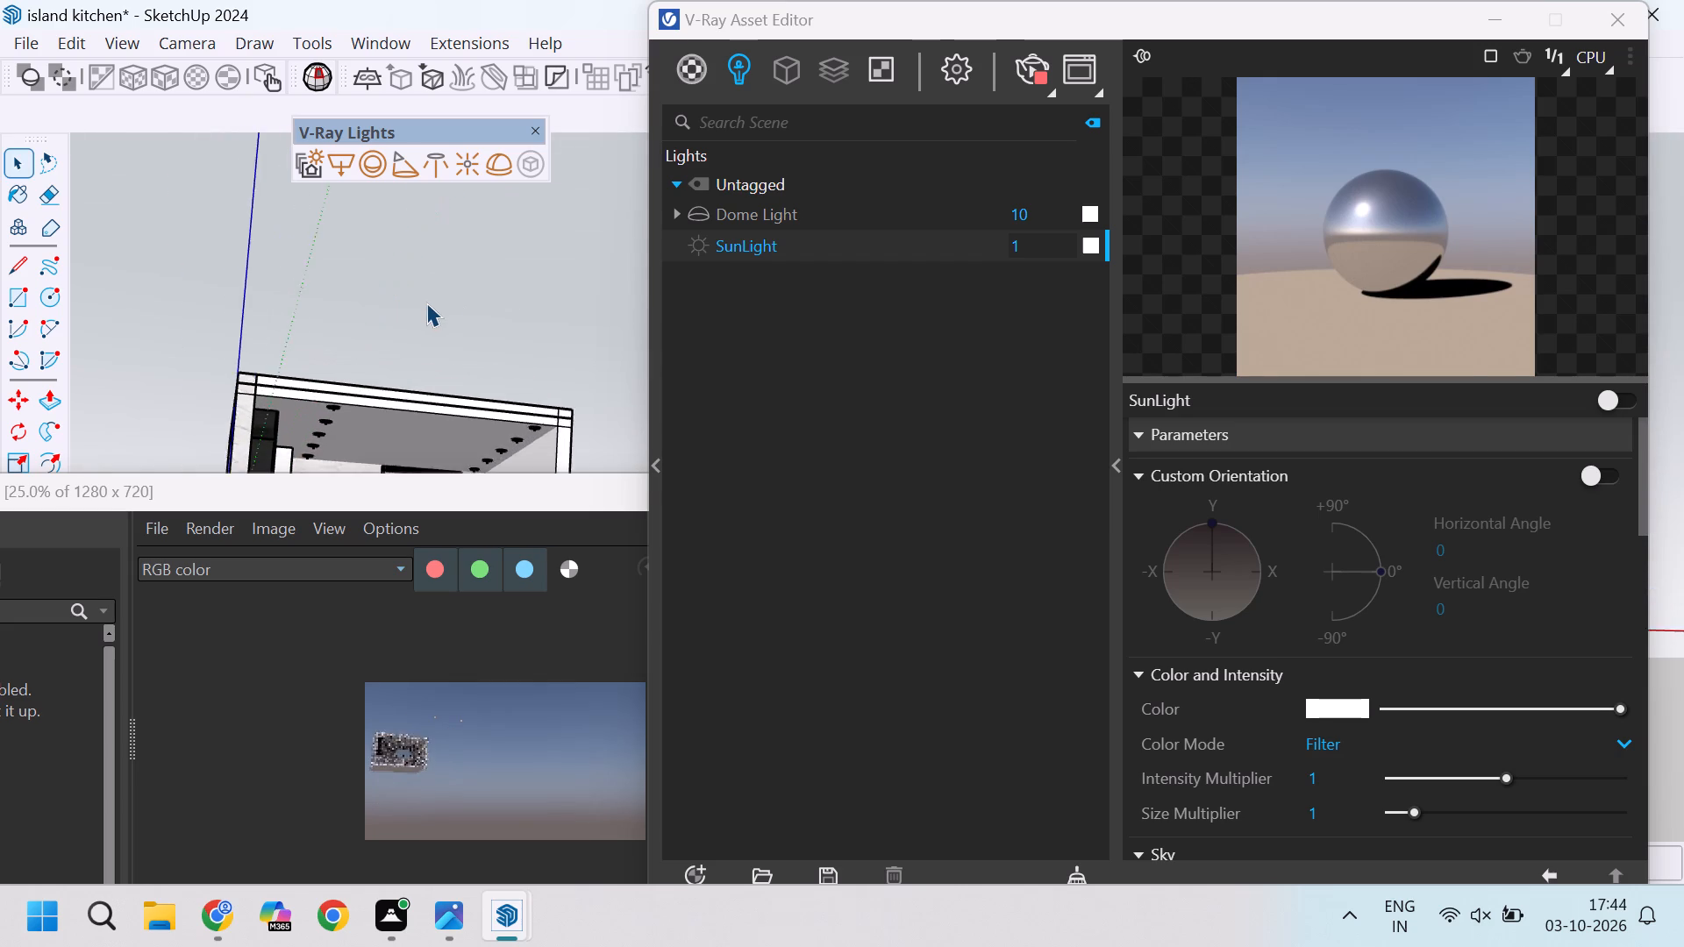
middle_drag(426, 304, 452, 250)
scroll(429, 367, up, 6)
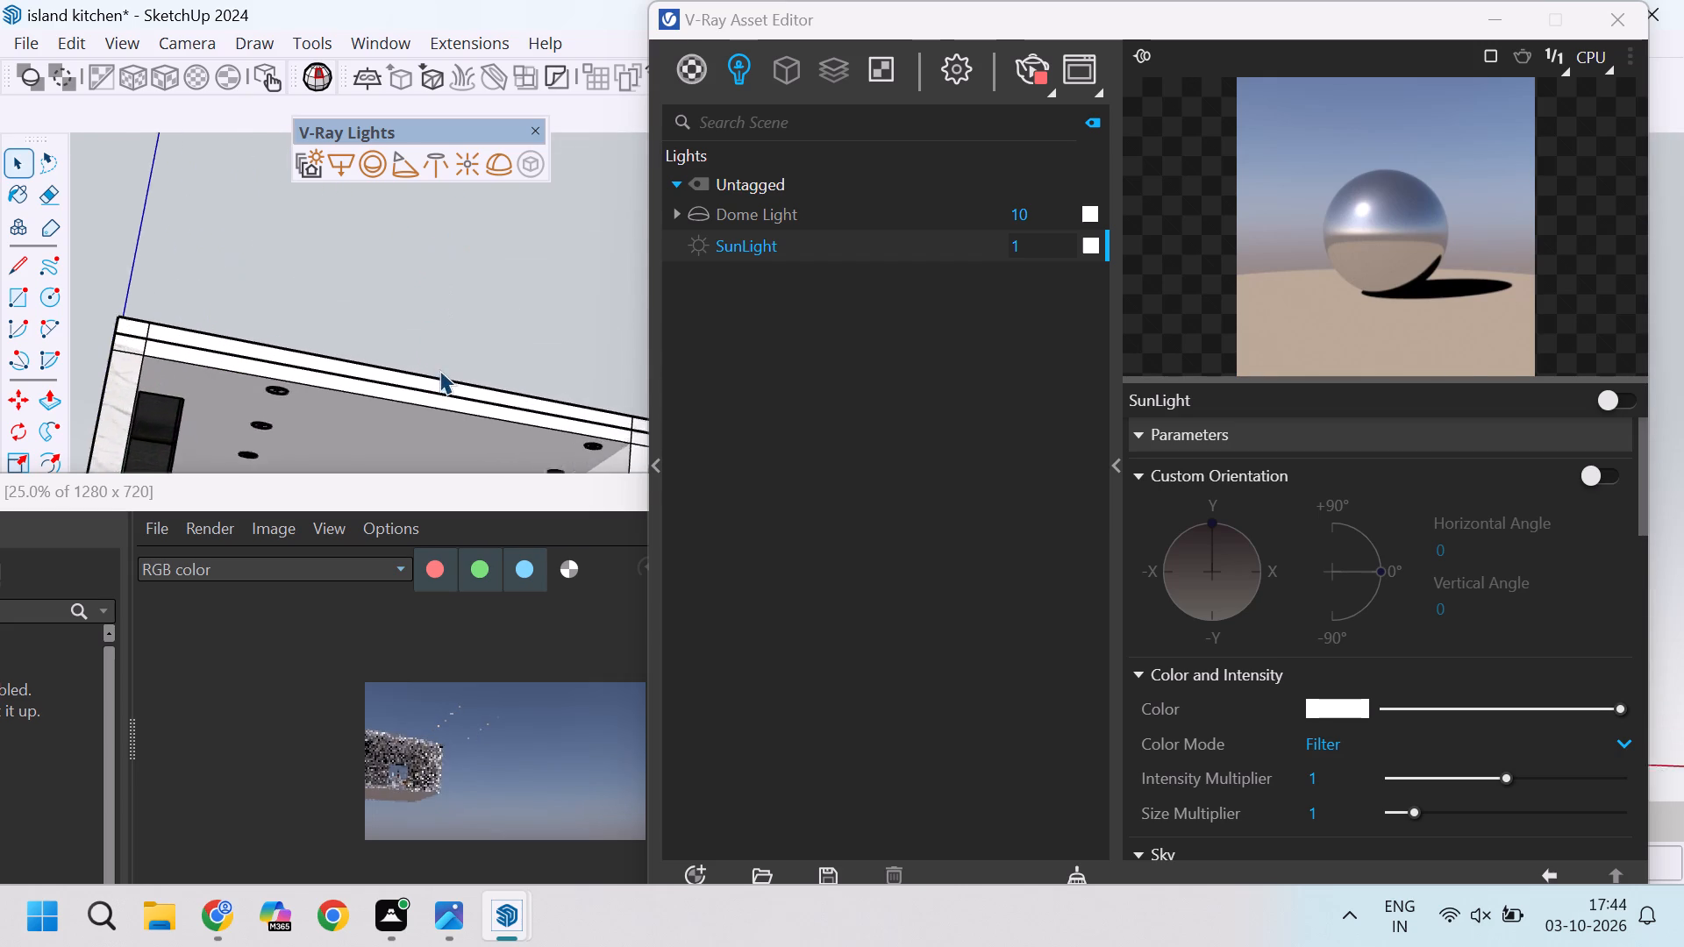
scroll(439, 370, up, 13)
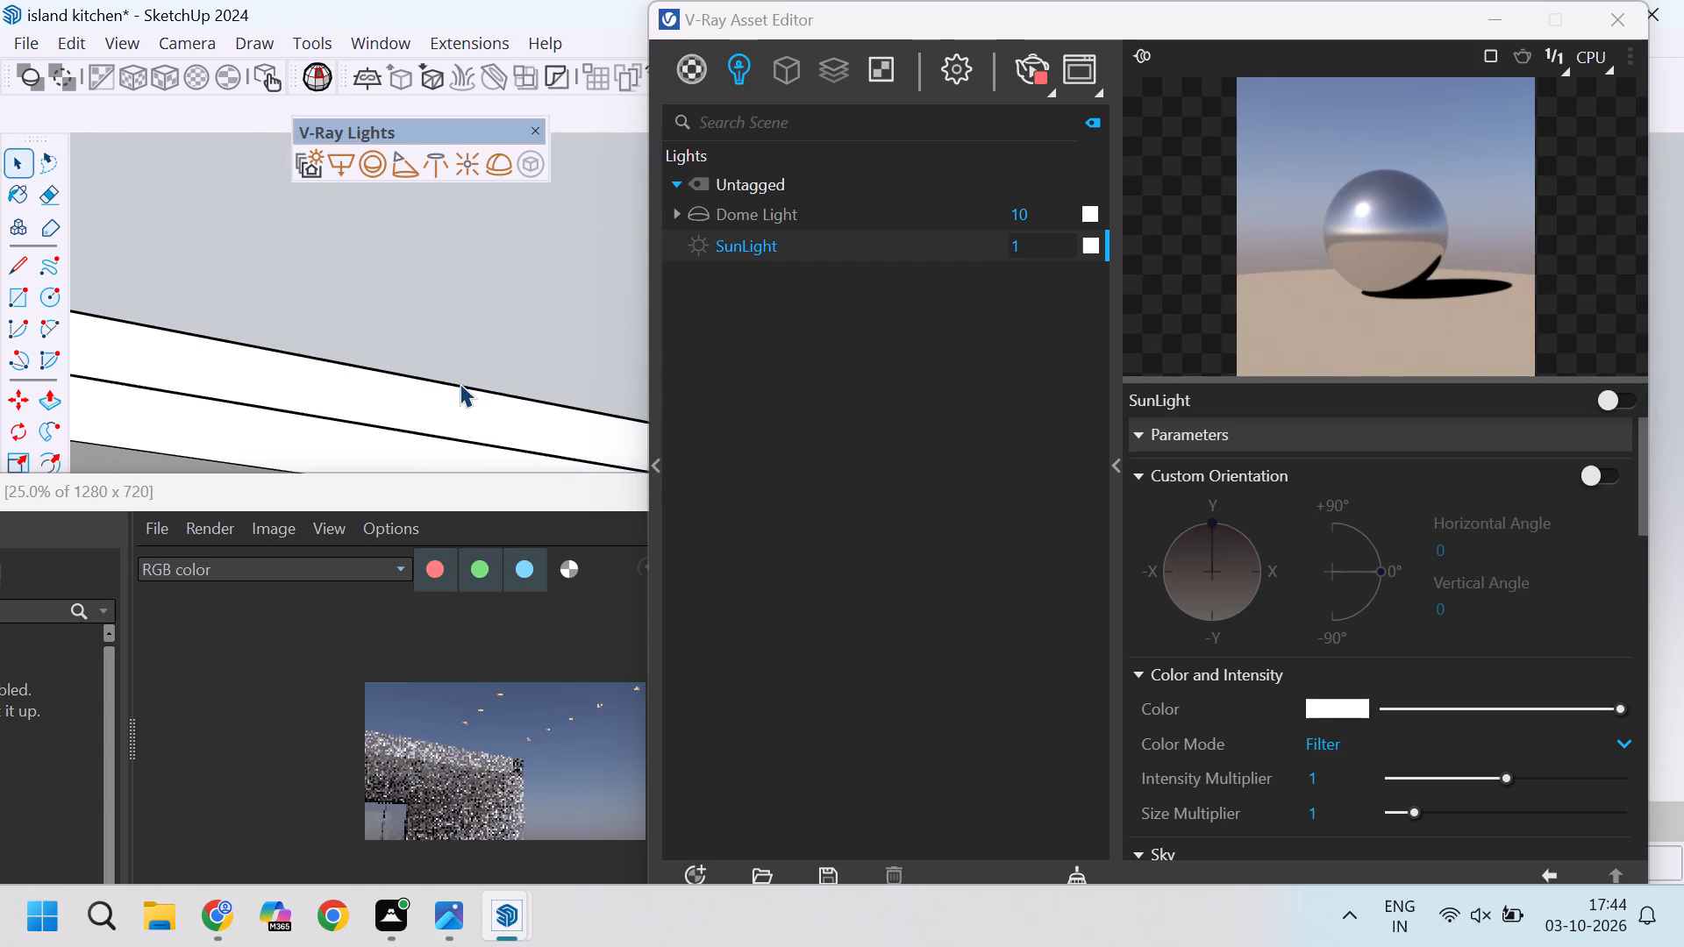
middle_drag(460, 383, 457, 267)
scroll(358, 231, down, 3)
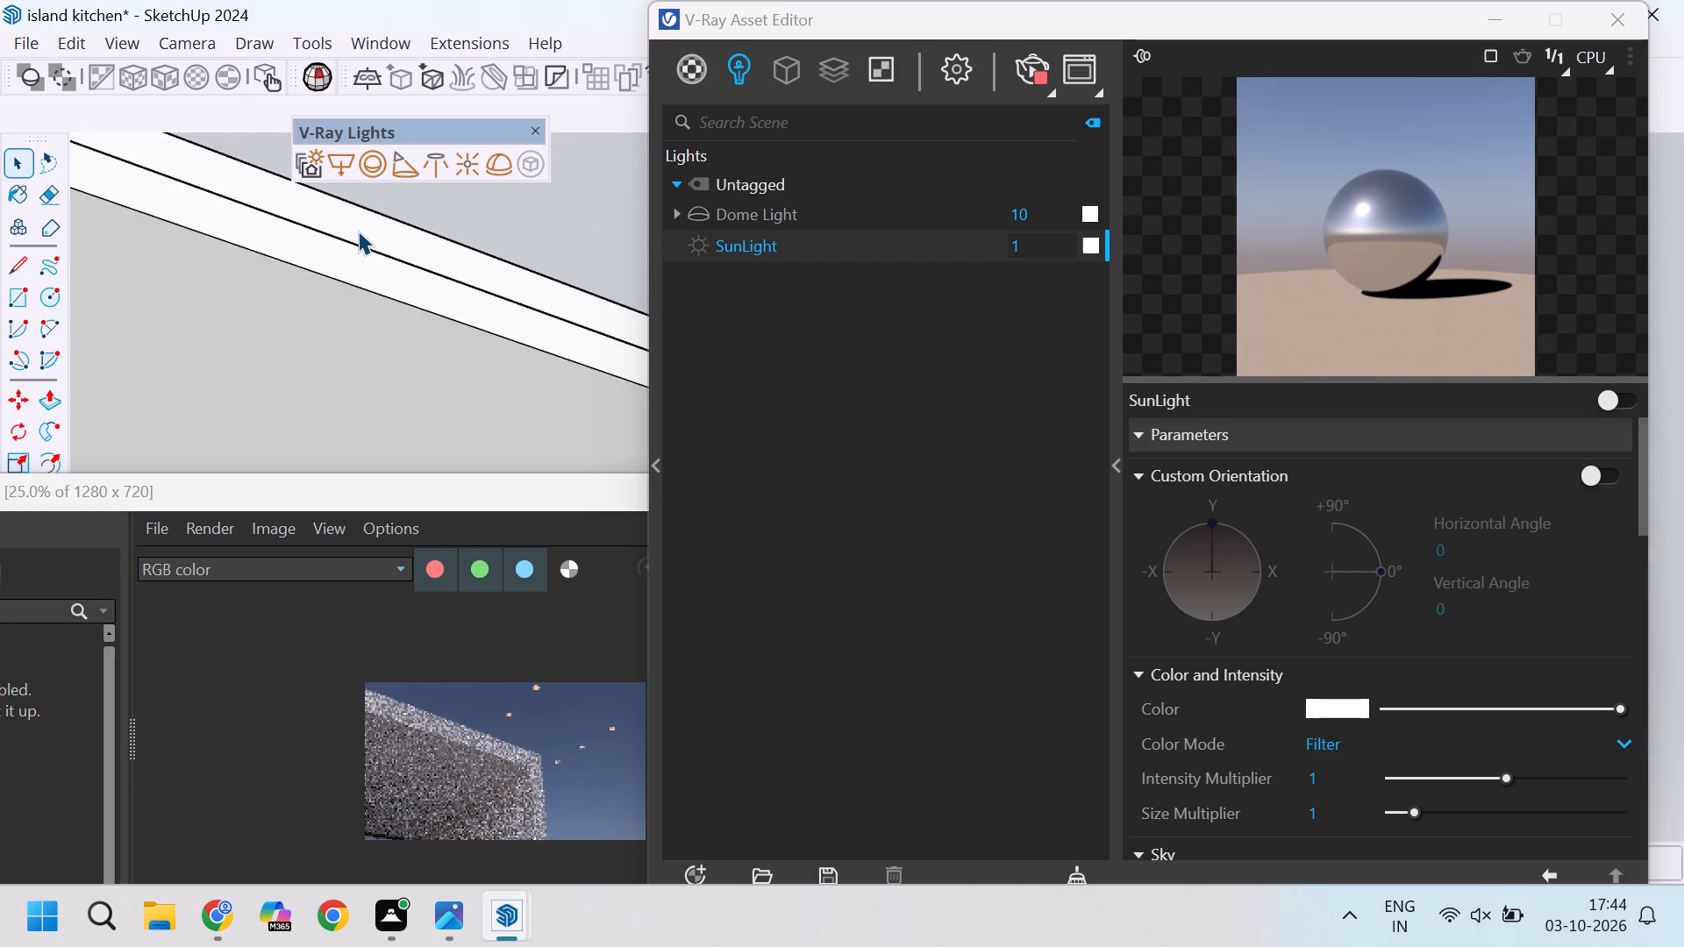
scroll(358, 231, down, 18)
Remove the material from the inner lamp face of the corner ceiling downlight component, and close the component.
scroll(446, 321, up, 4)
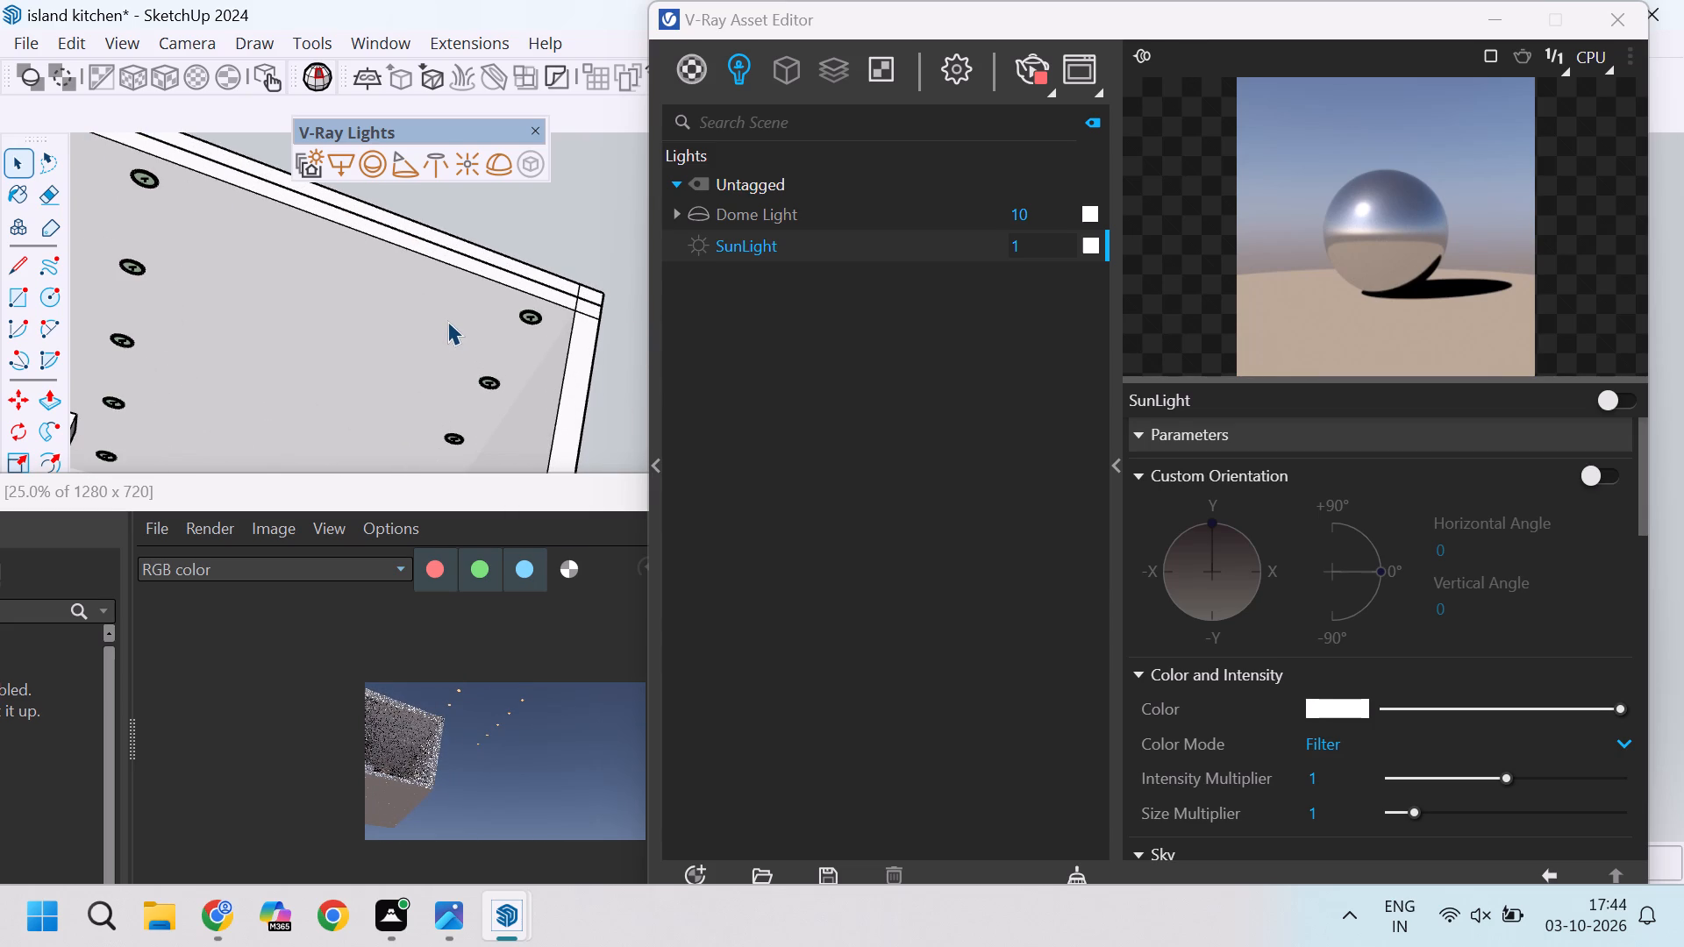
scroll(327, 323, down, 11)
scroll(410, 334, up, 5)
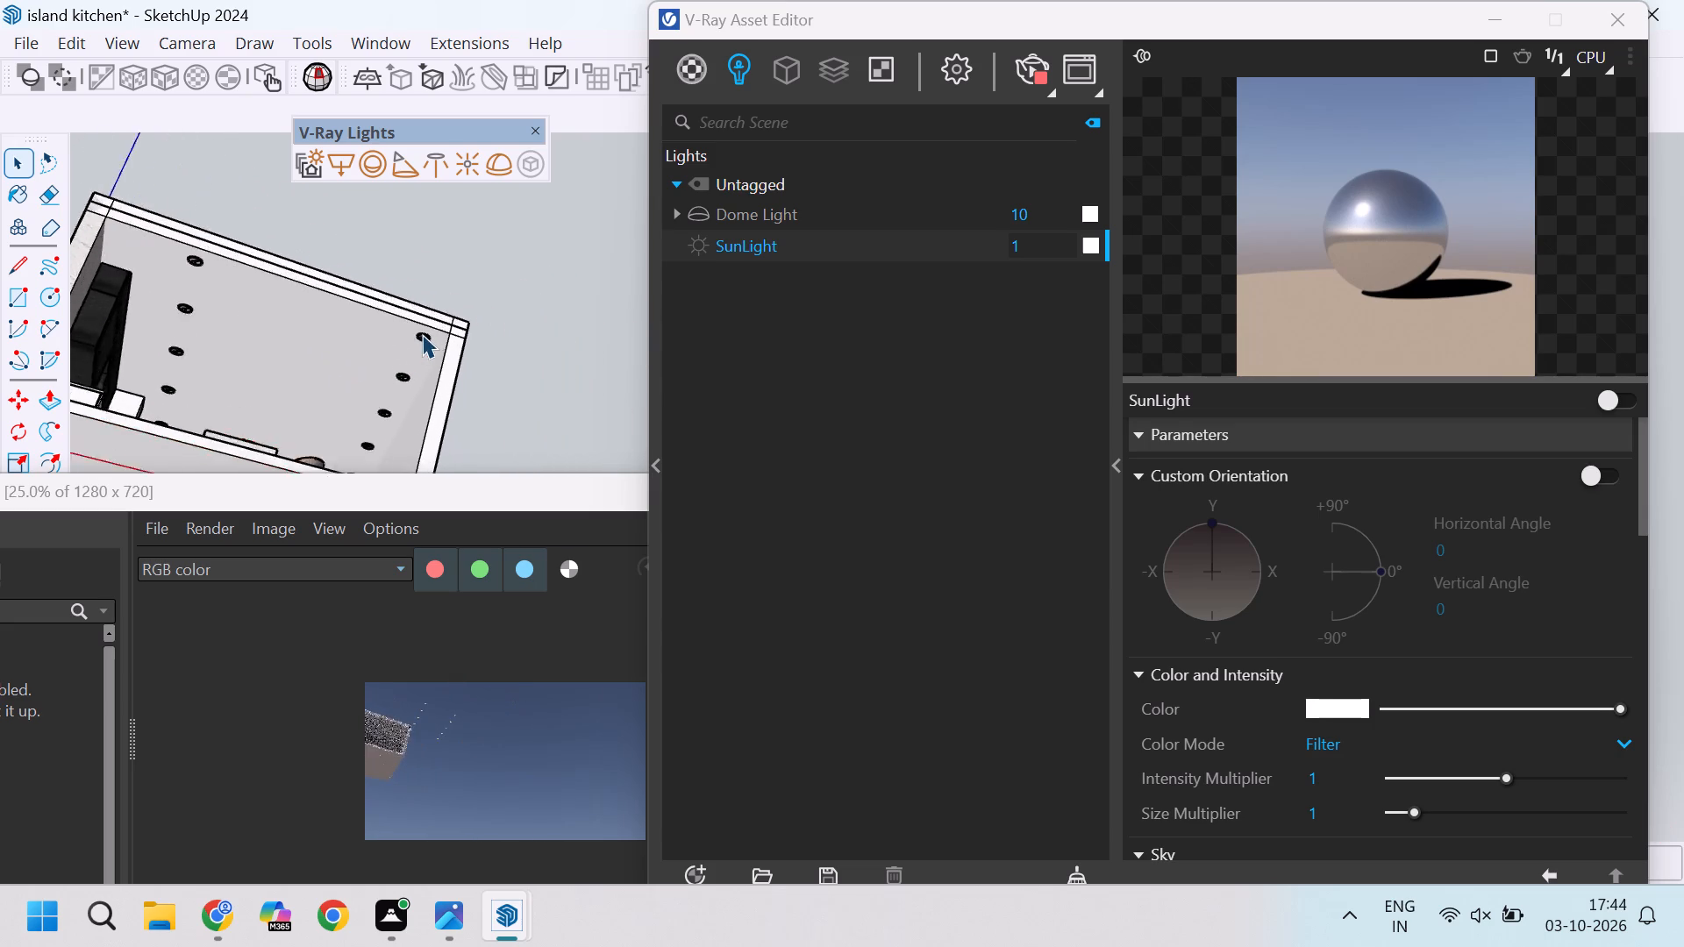
scroll(422, 334, up, 20)
scroll(422, 334, up, 7)
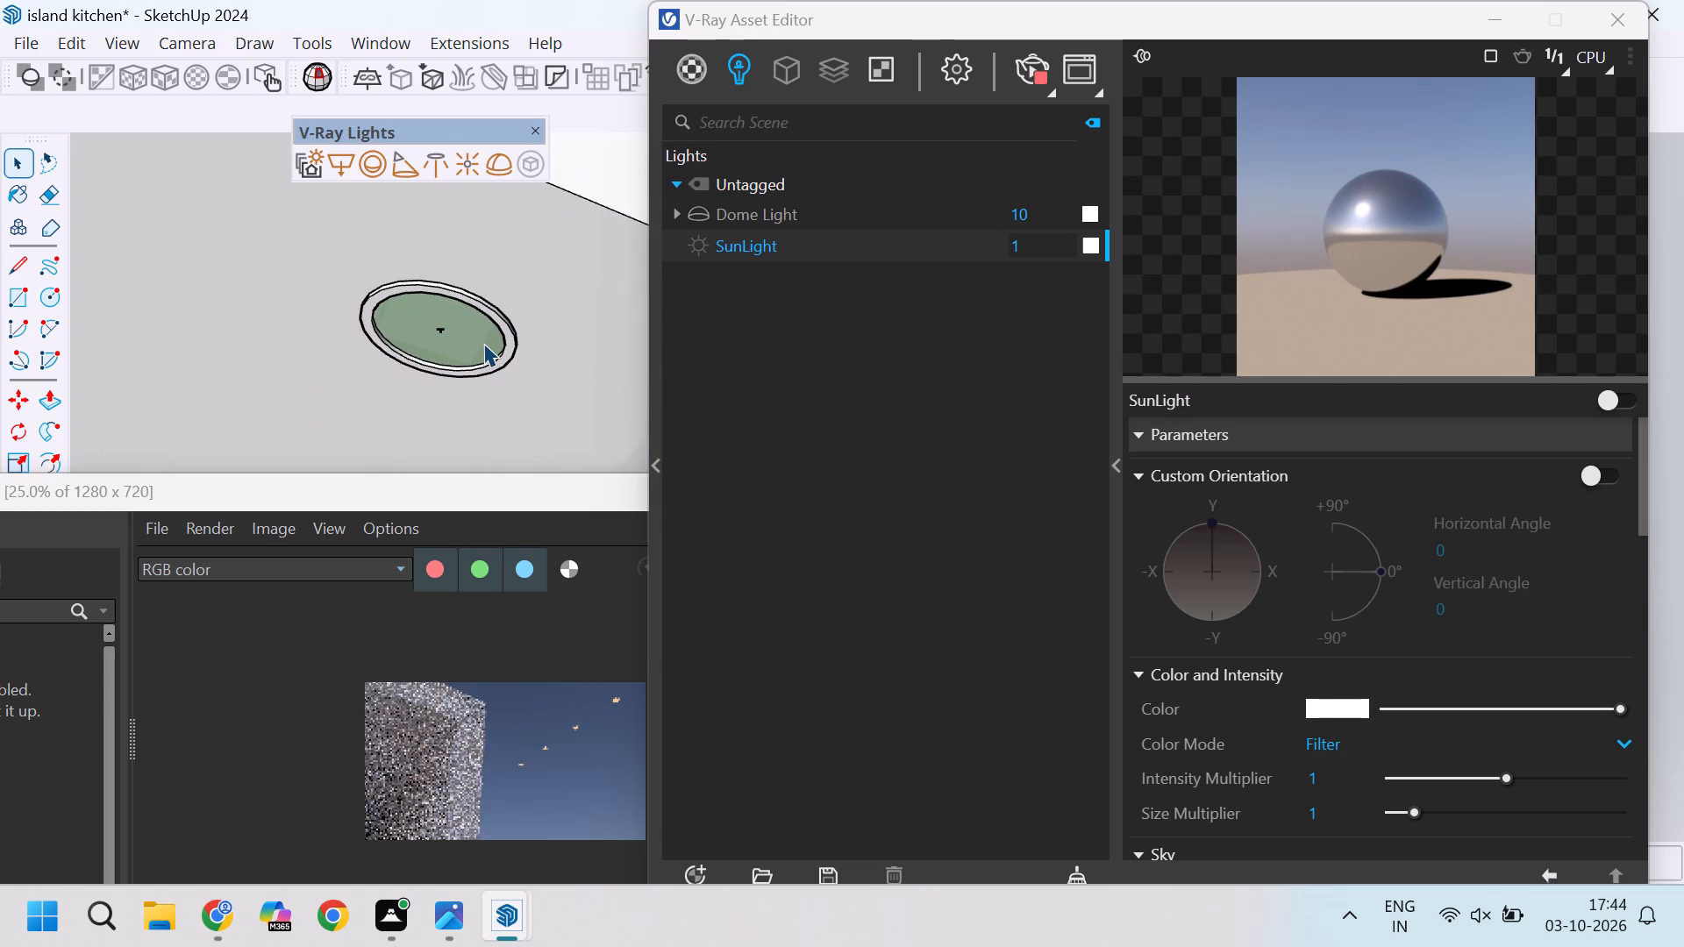
click(483, 343)
scroll(474, 342, up, 4)
double_click(474, 342)
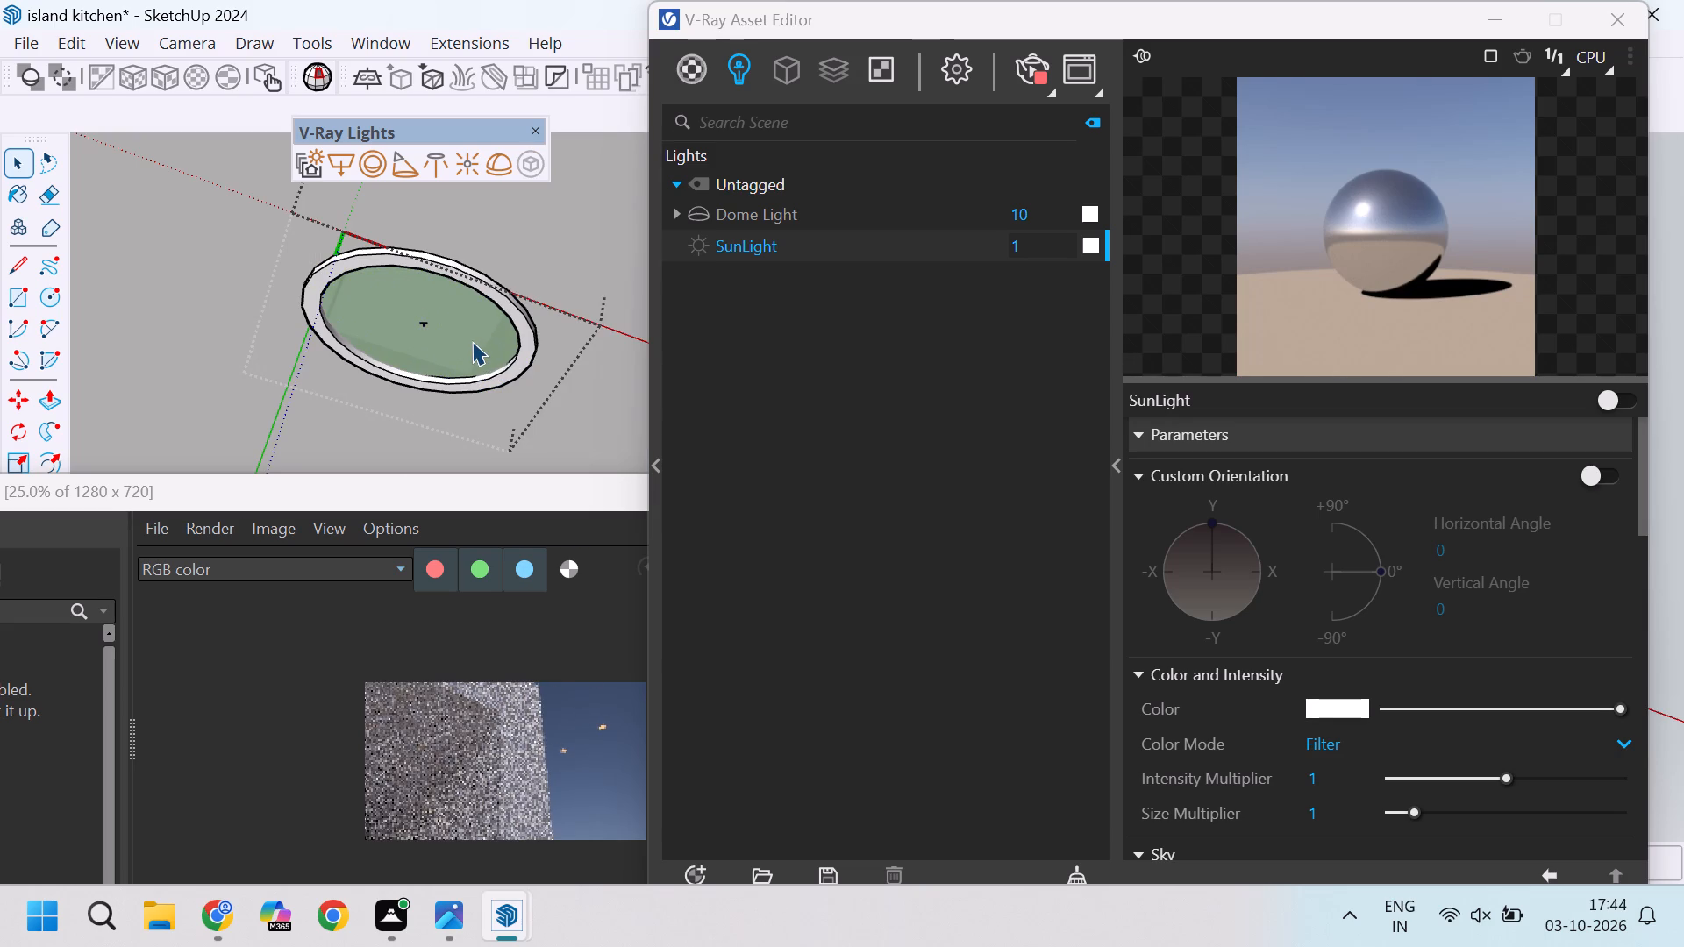
click(472, 338)
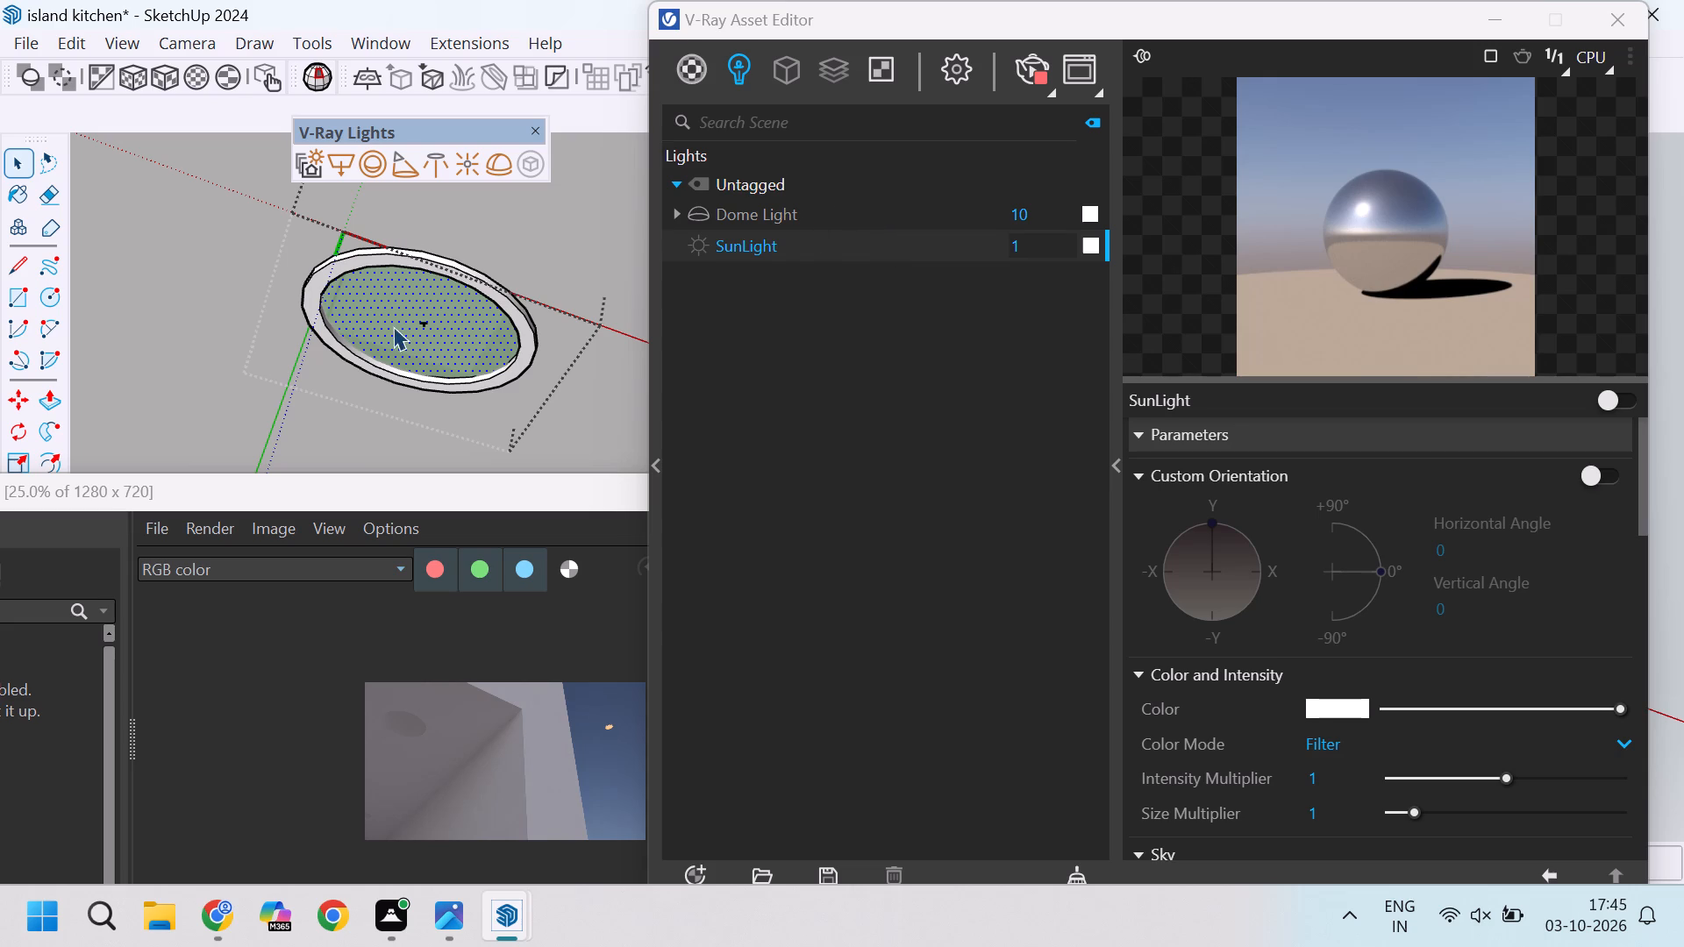
click(110, 67)
scroll(395, 444, down, 20)
scroll(395, 444, down, 3)
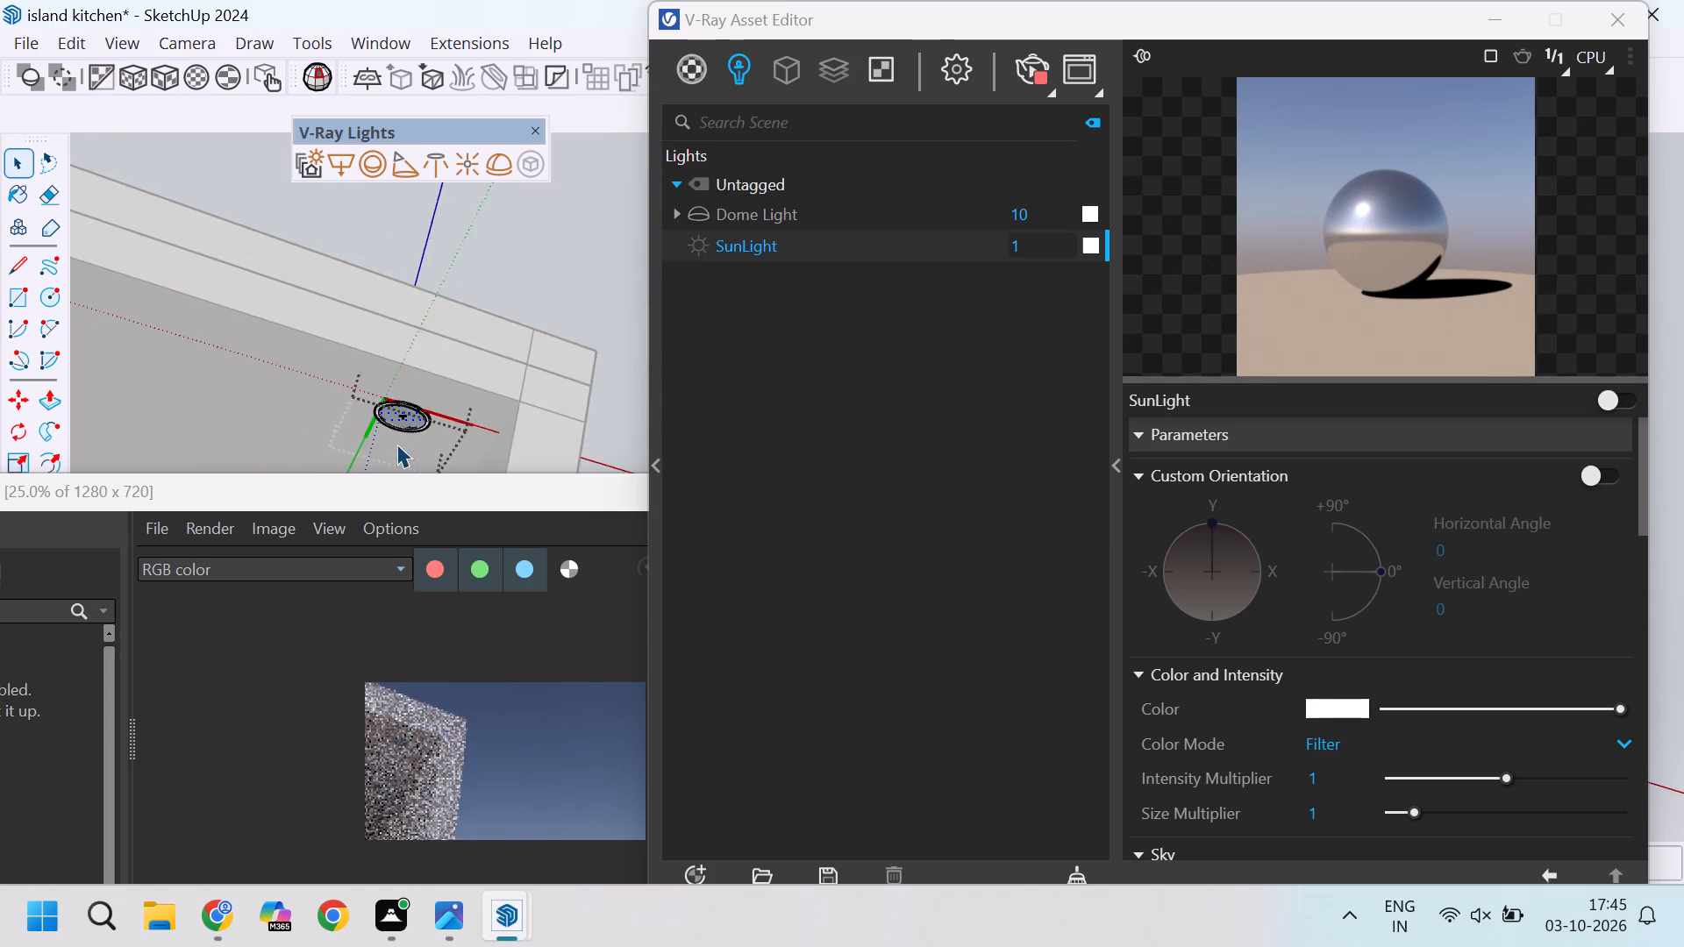
click(500, 281)
click(510, 290)
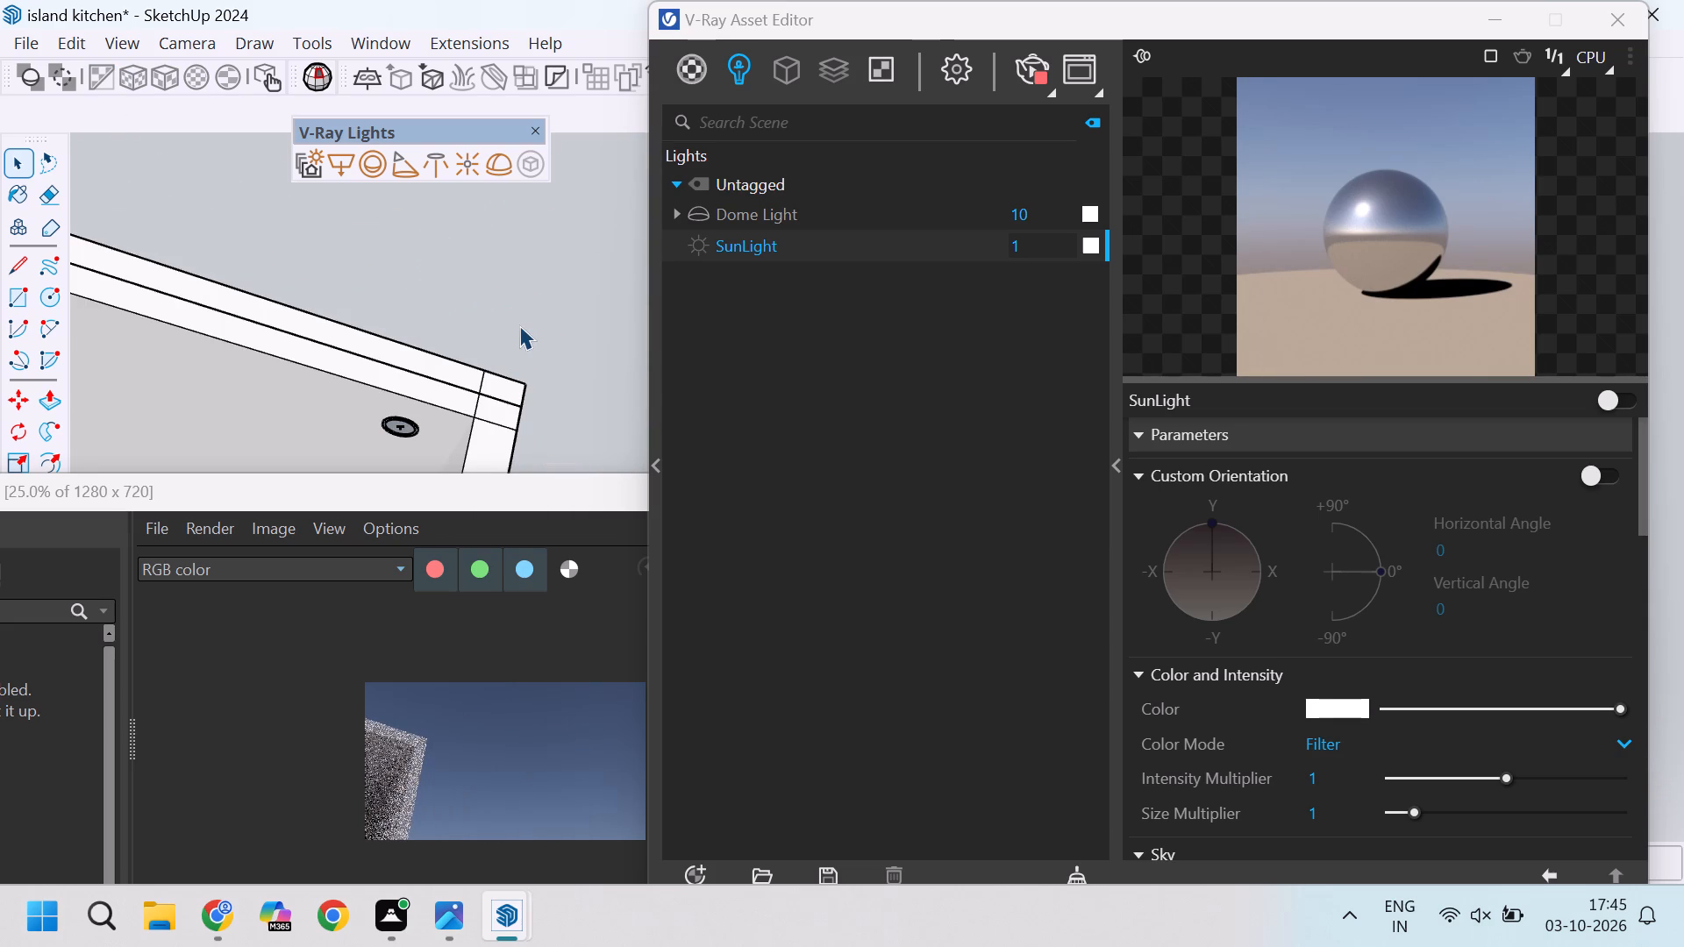
Examine the kitchen room and its ceiling downlights in the model and the interactive render.
scroll(519, 331, down, 19)
middle_drag(459, 273, 403, 459)
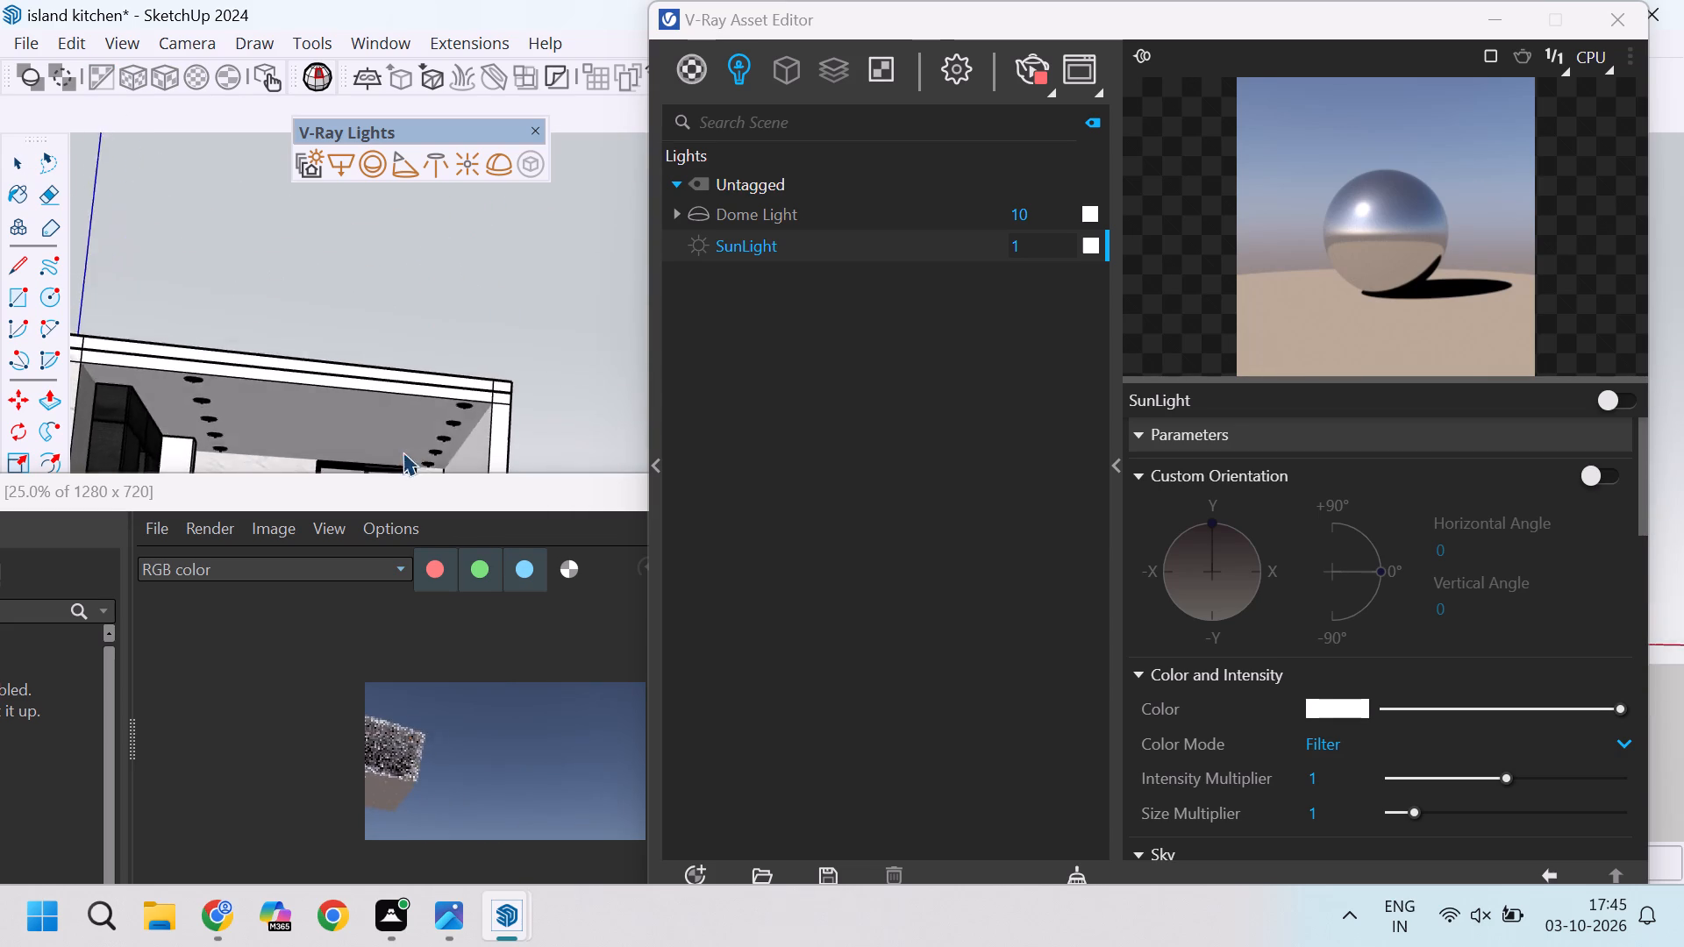
scroll(431, 399, down, 5)
middle_drag(473, 317, 410, 410)
scroll(382, 395, up, 4)
scroll(391, 348, down, 7)
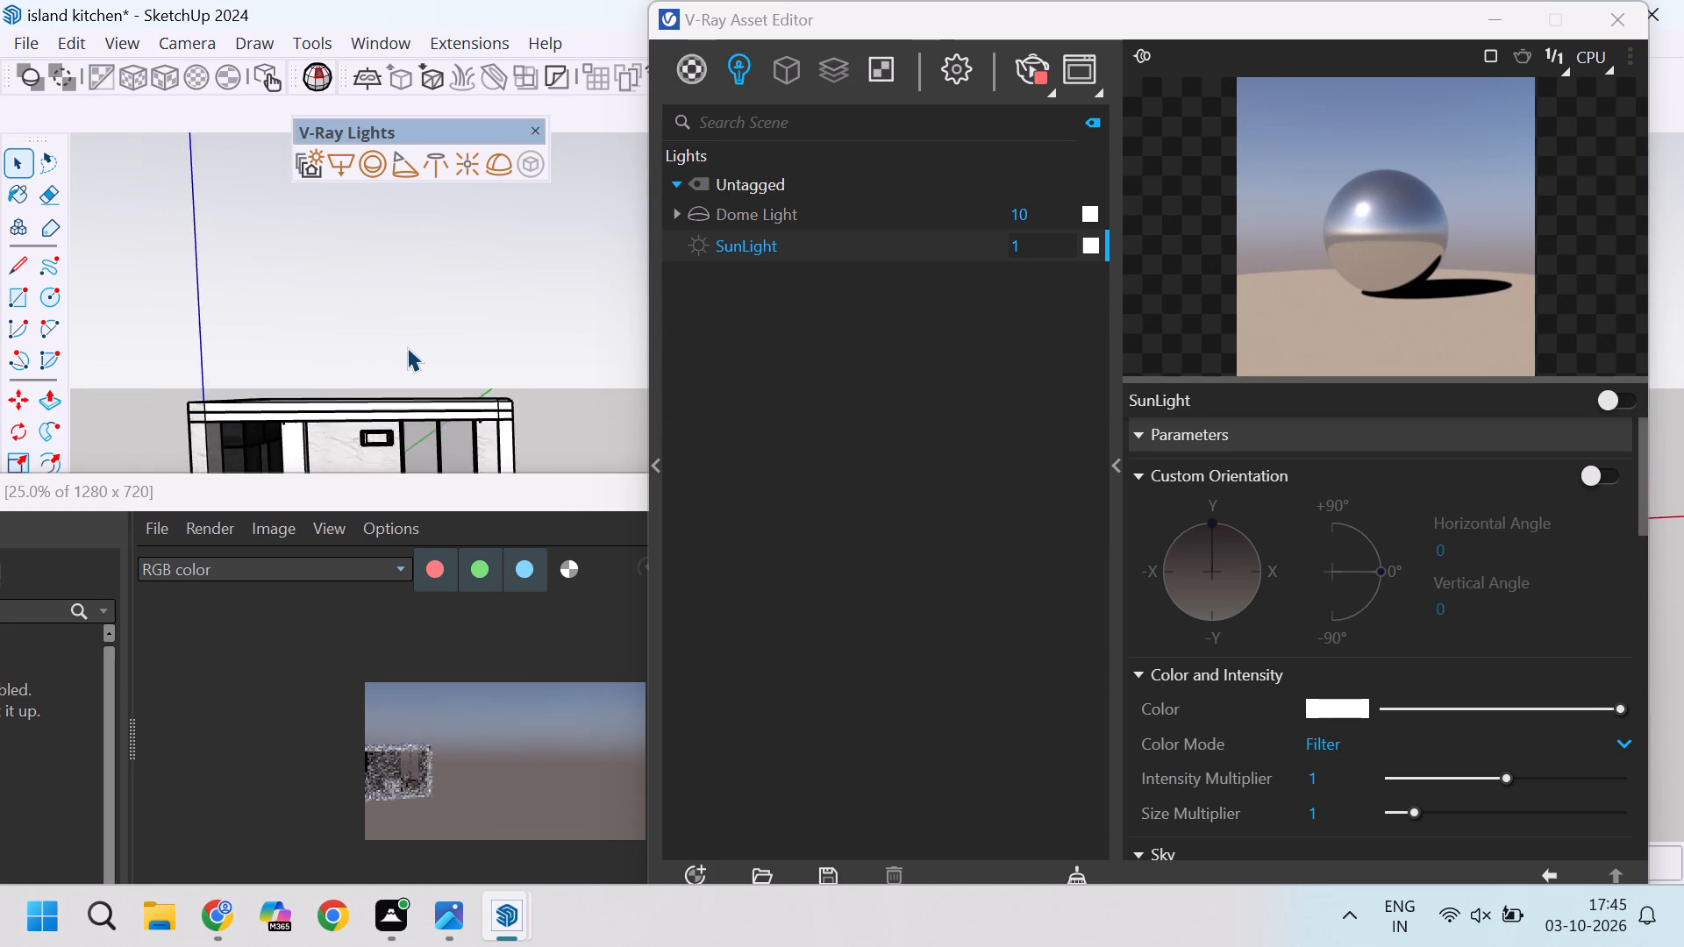
scroll(407, 347, down, 3)
scroll(311, 337, up, 6)
middle_drag(321, 341, 264, 356)
scroll(289, 340, down, 6)
scroll(297, 354, up, 7)
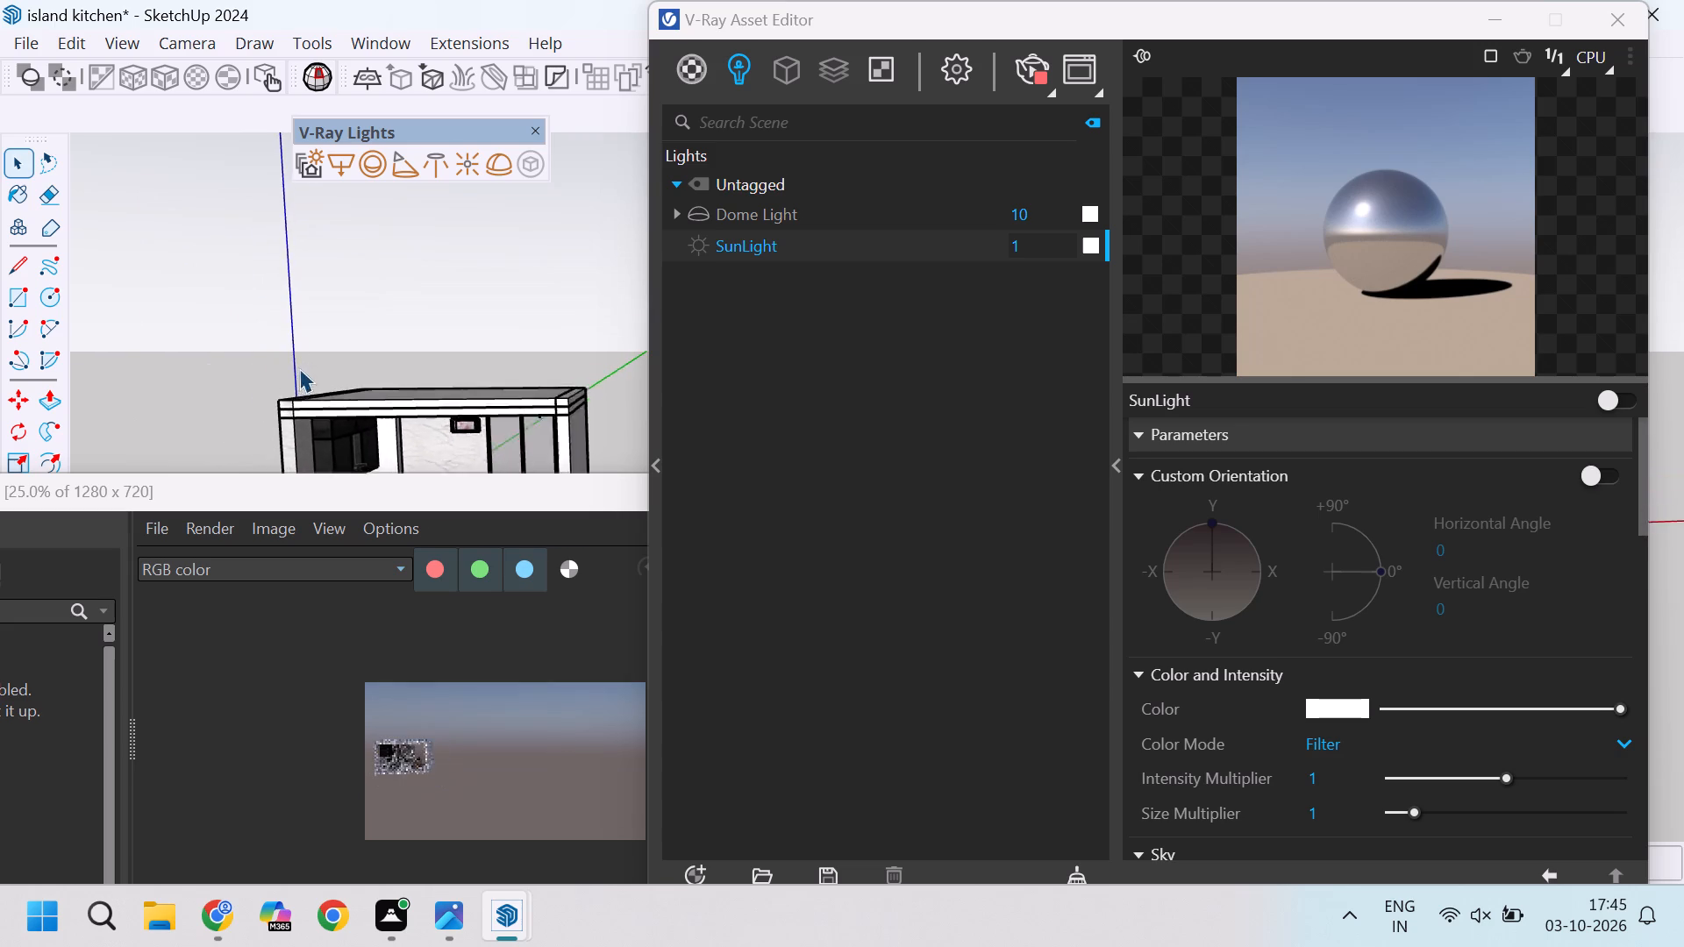
scroll(299, 368, up, 10)
scroll(276, 328, down, 6)
middle_drag(373, 340, 396, 264)
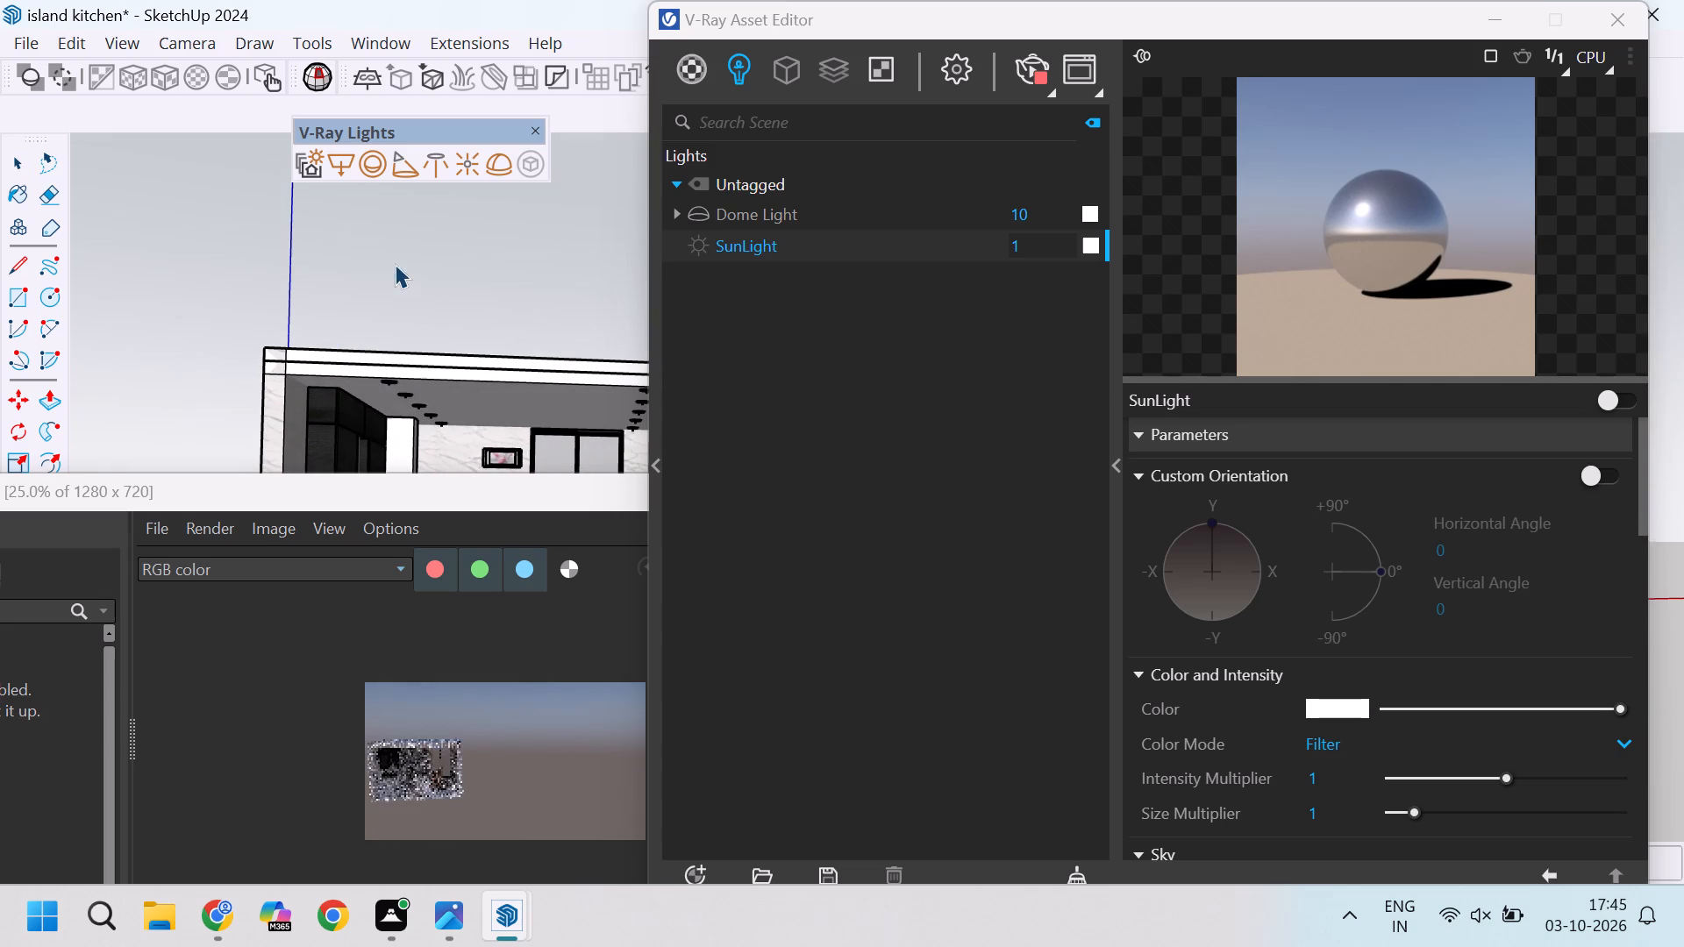
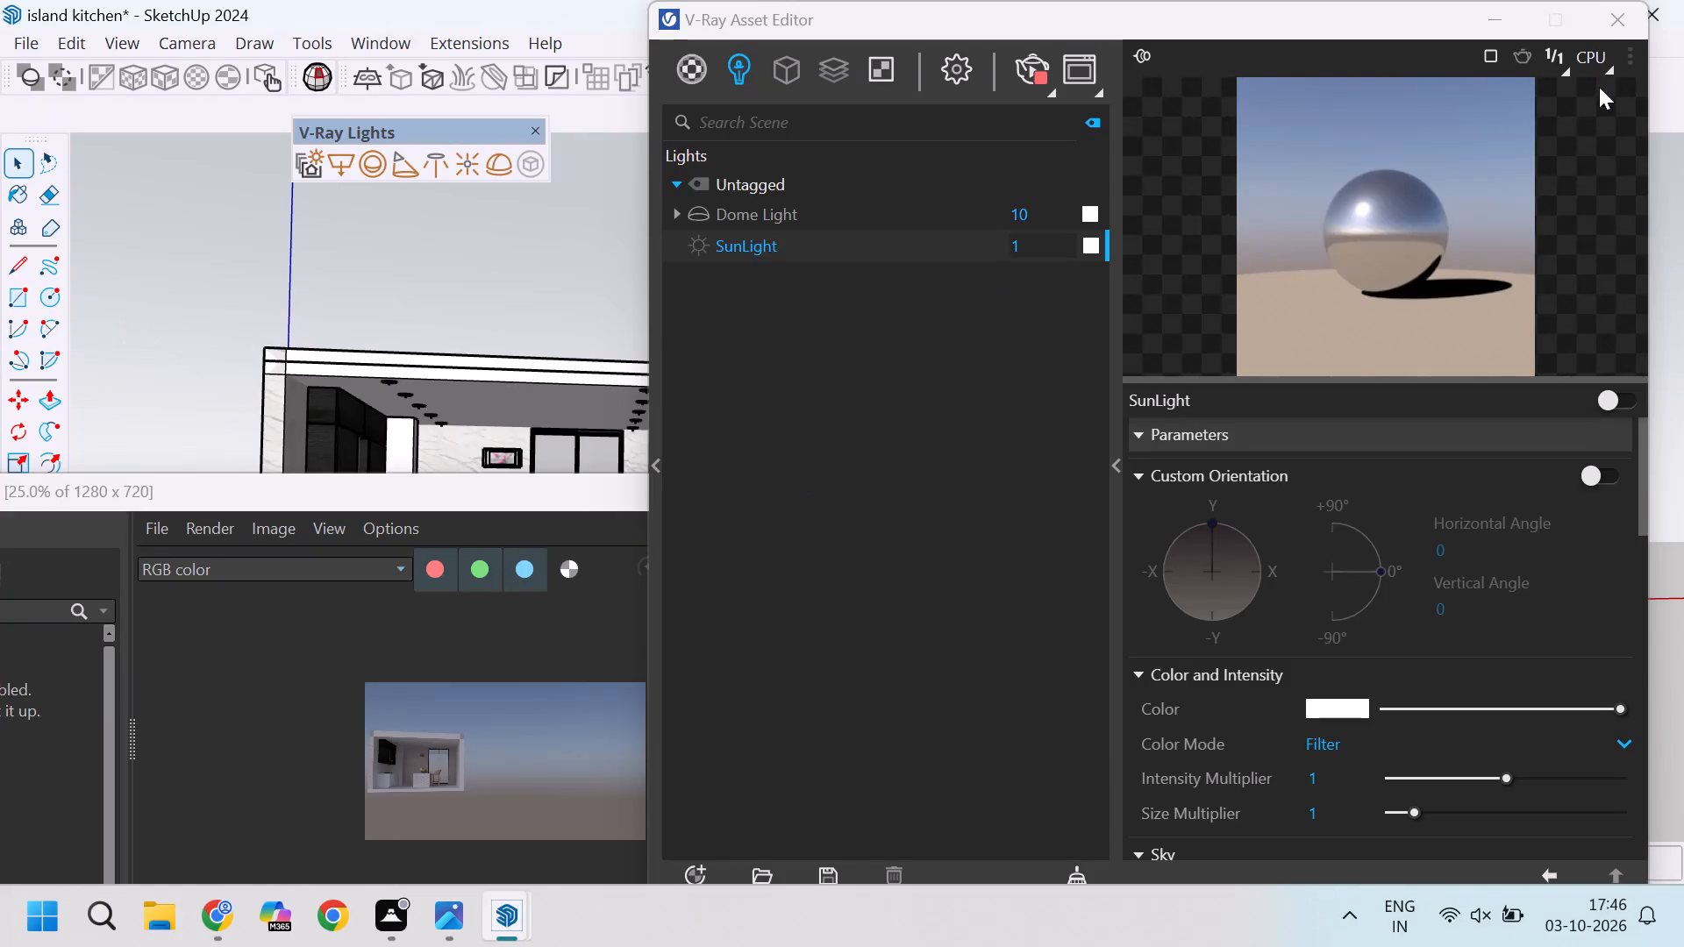
Close the V-Ray Asset Editor and the frame buffer render window.
click(1638, 13)
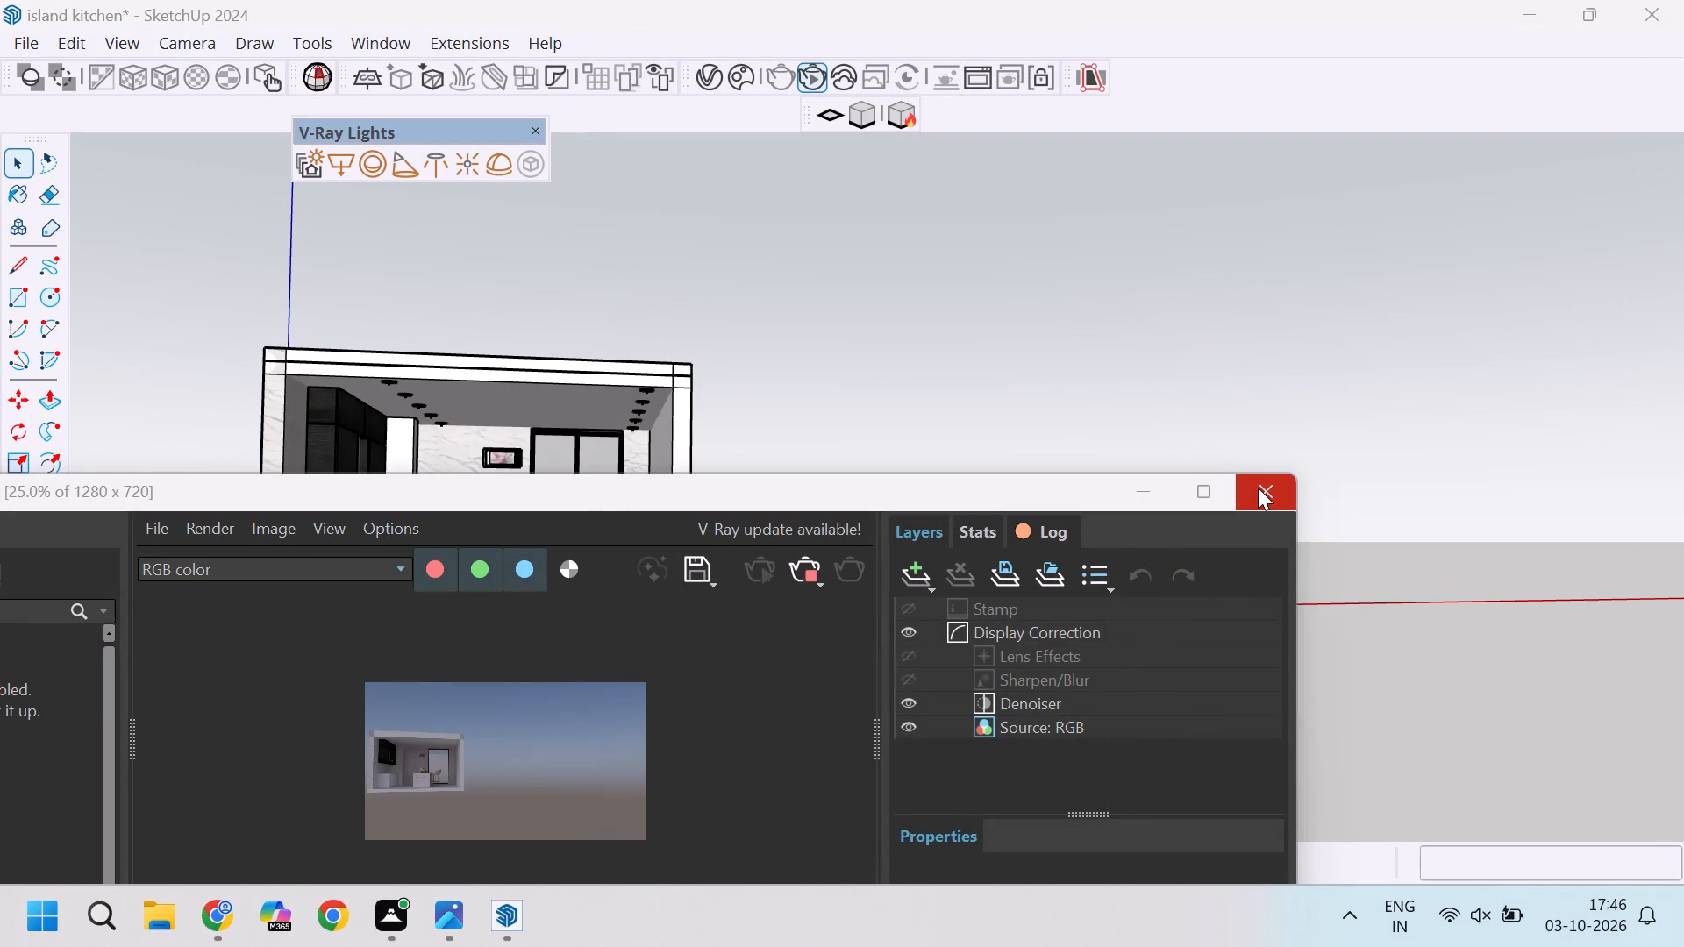
click(1258, 488)
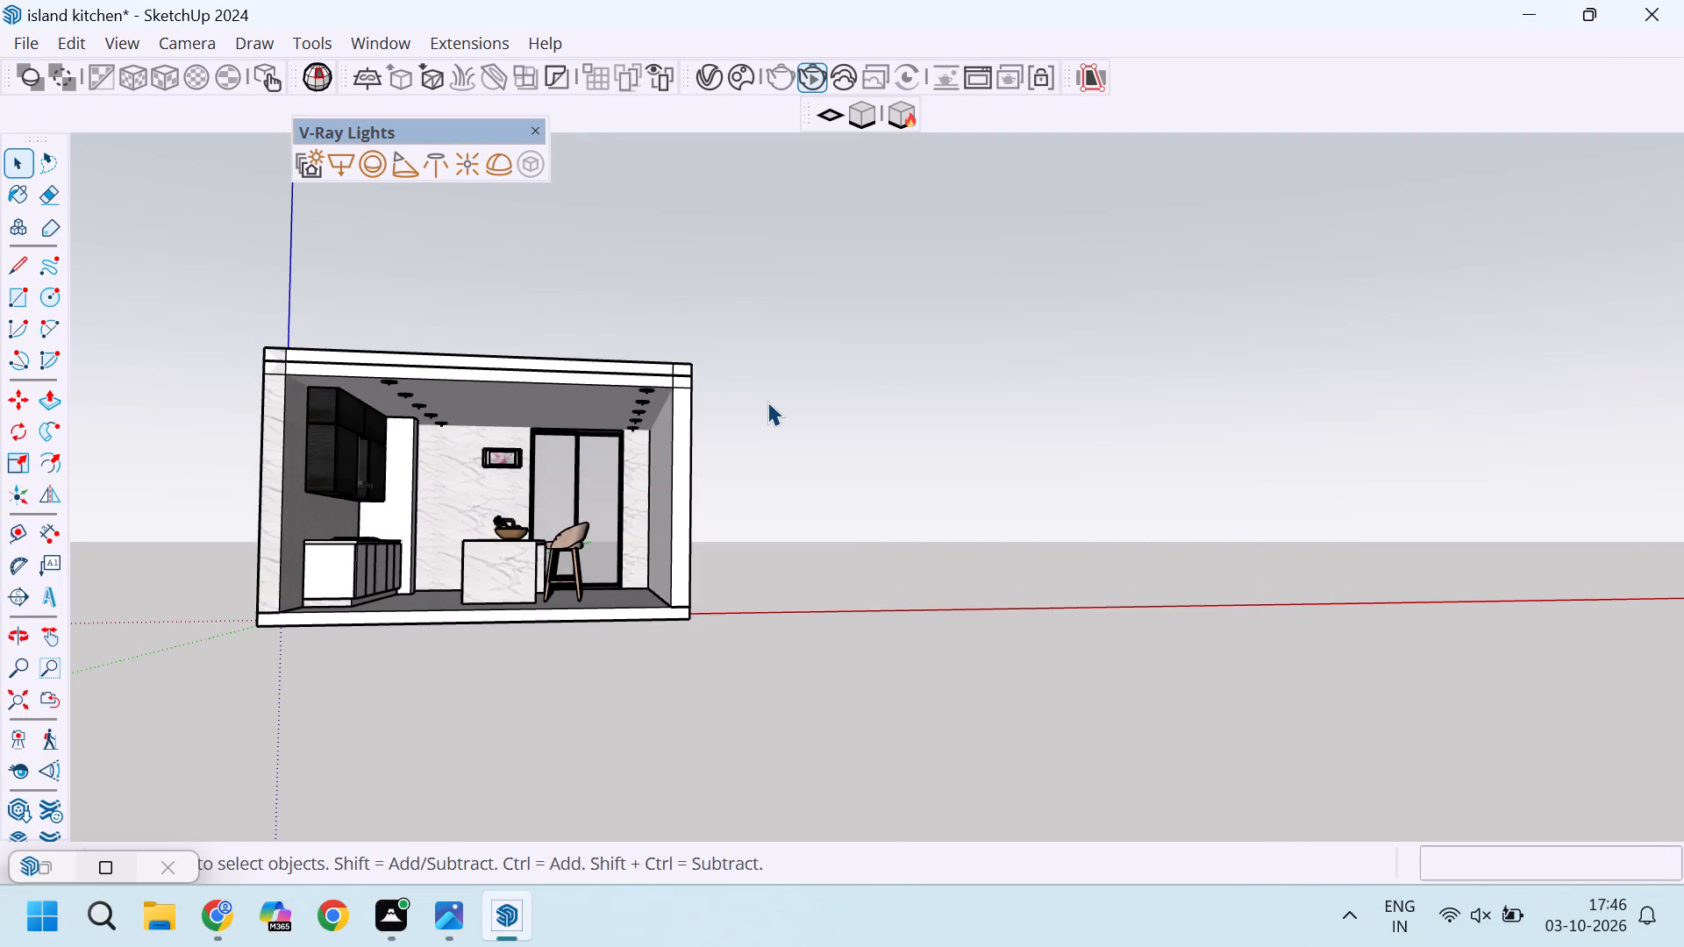
Delete the small light object at the centre of the front corner ceiling downlight component, and close the component.
scroll(889, 457, down, 8)
scroll(686, 420, up, 4)
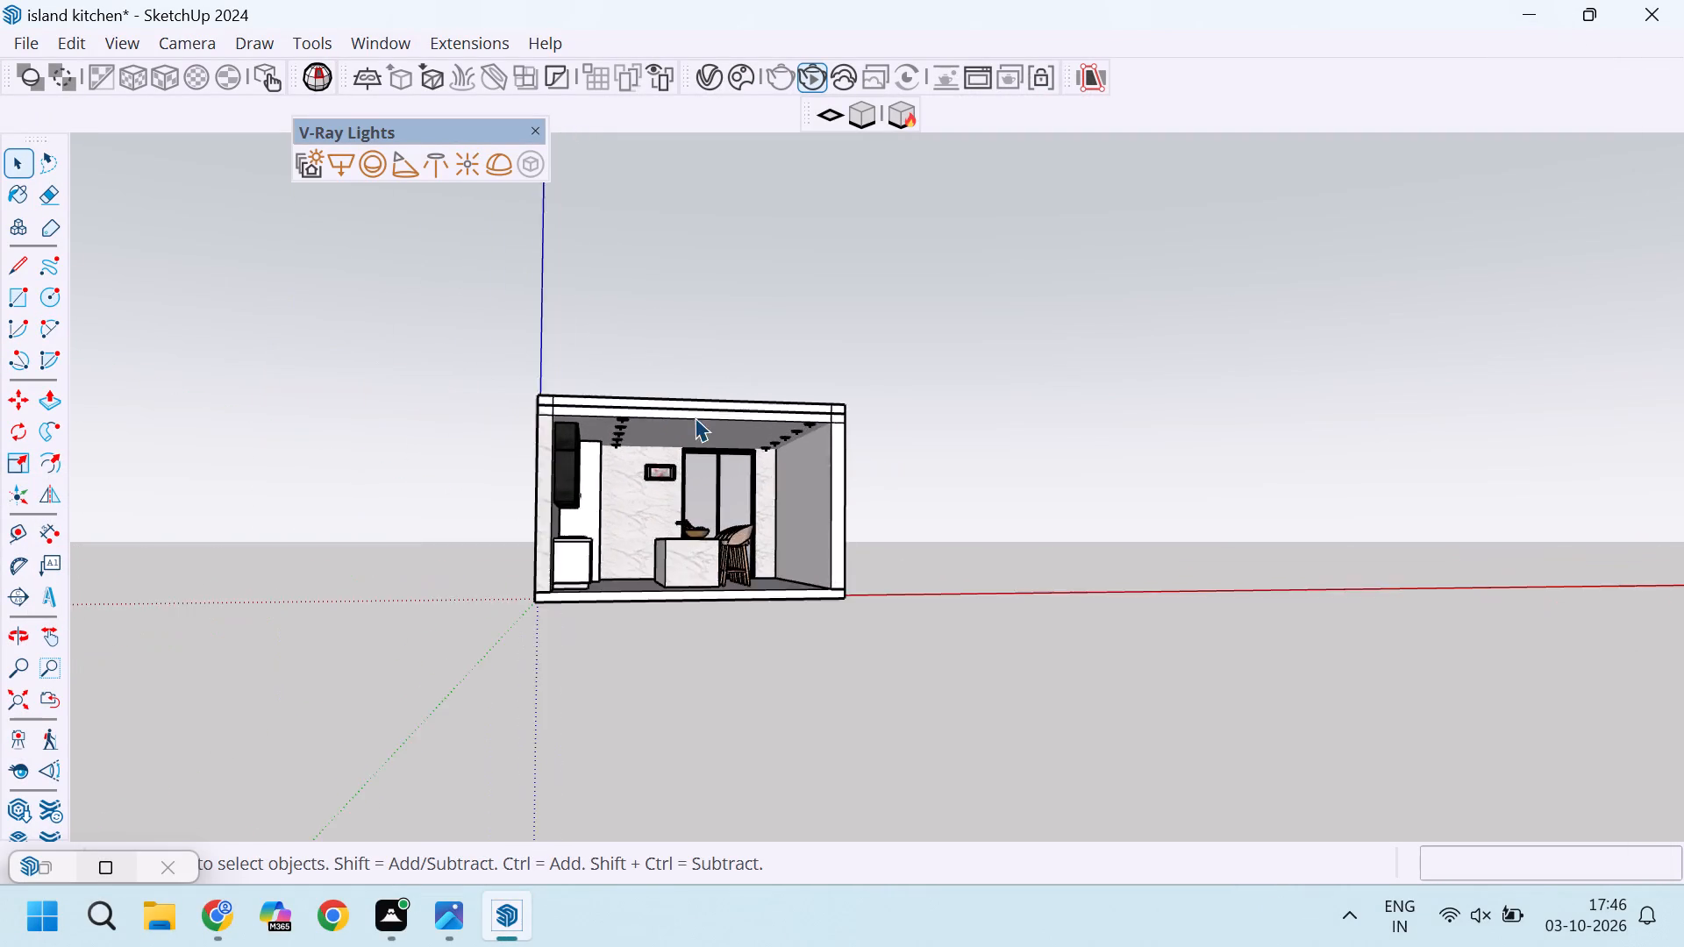
scroll(884, 411, up, 1)
middle_drag(875, 412, 794, 501)
scroll(654, 460, up, 3)
middle_drag(680, 498, 707, 421)
scroll(624, 479, up, 2)
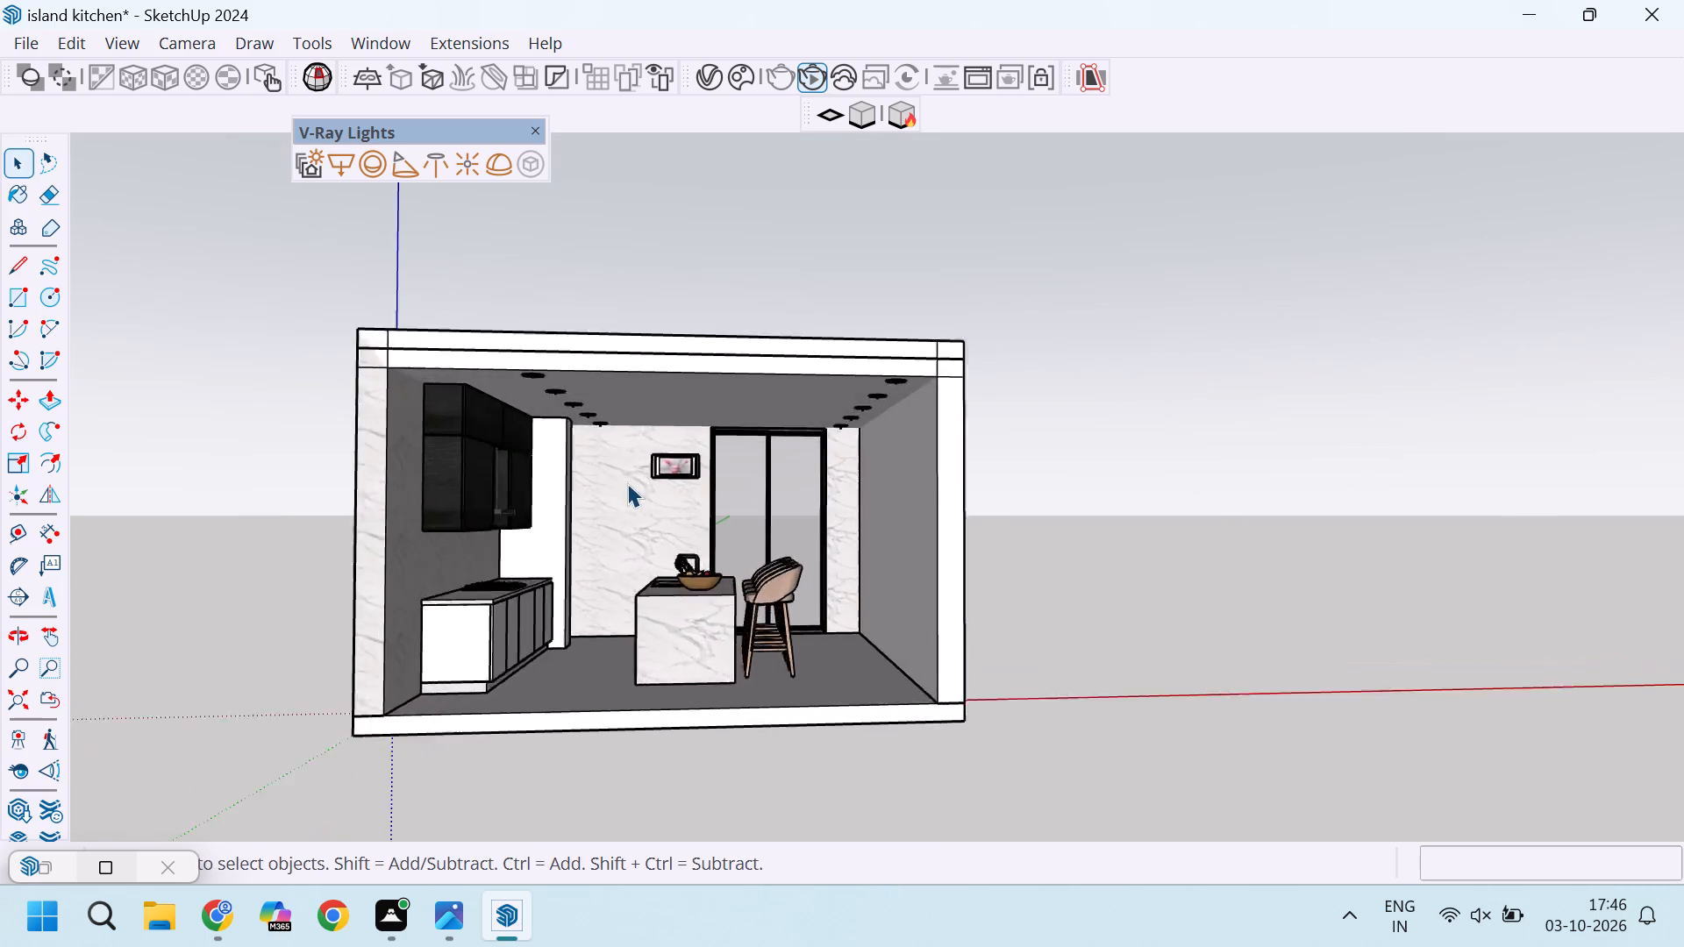
scroll(627, 483, up, 7)
scroll(449, 294, up, 14)
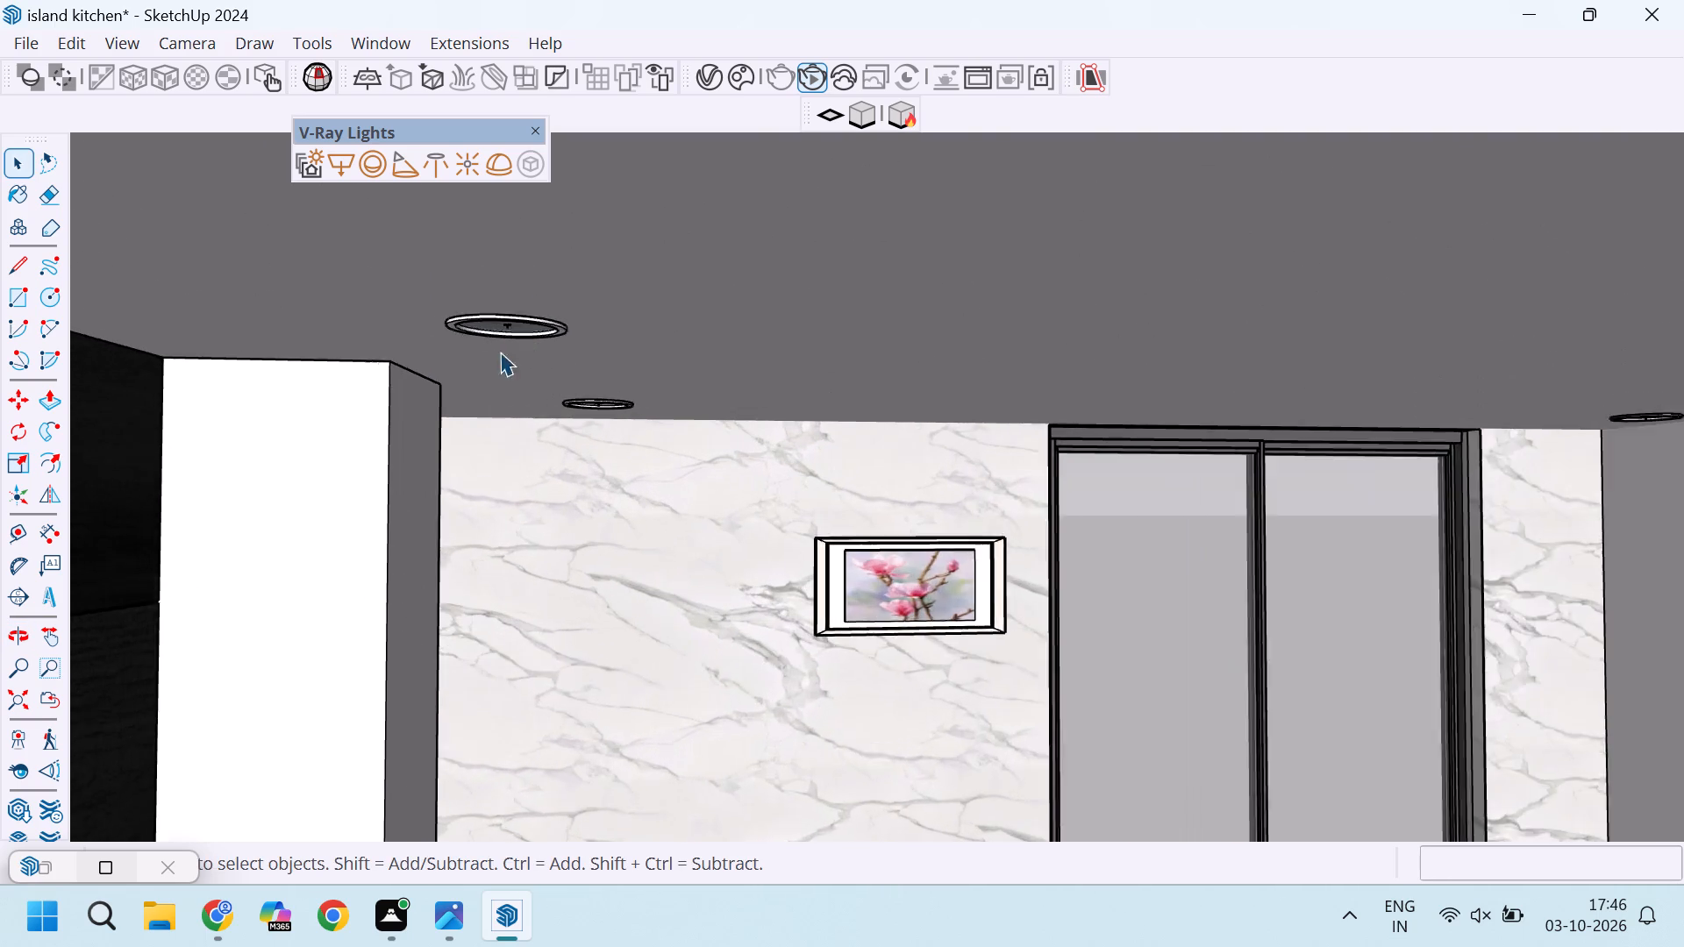
scroll(516, 350, up, 1)
middle_drag(516, 350, 516, 301)
scroll(496, 292, down, 17)
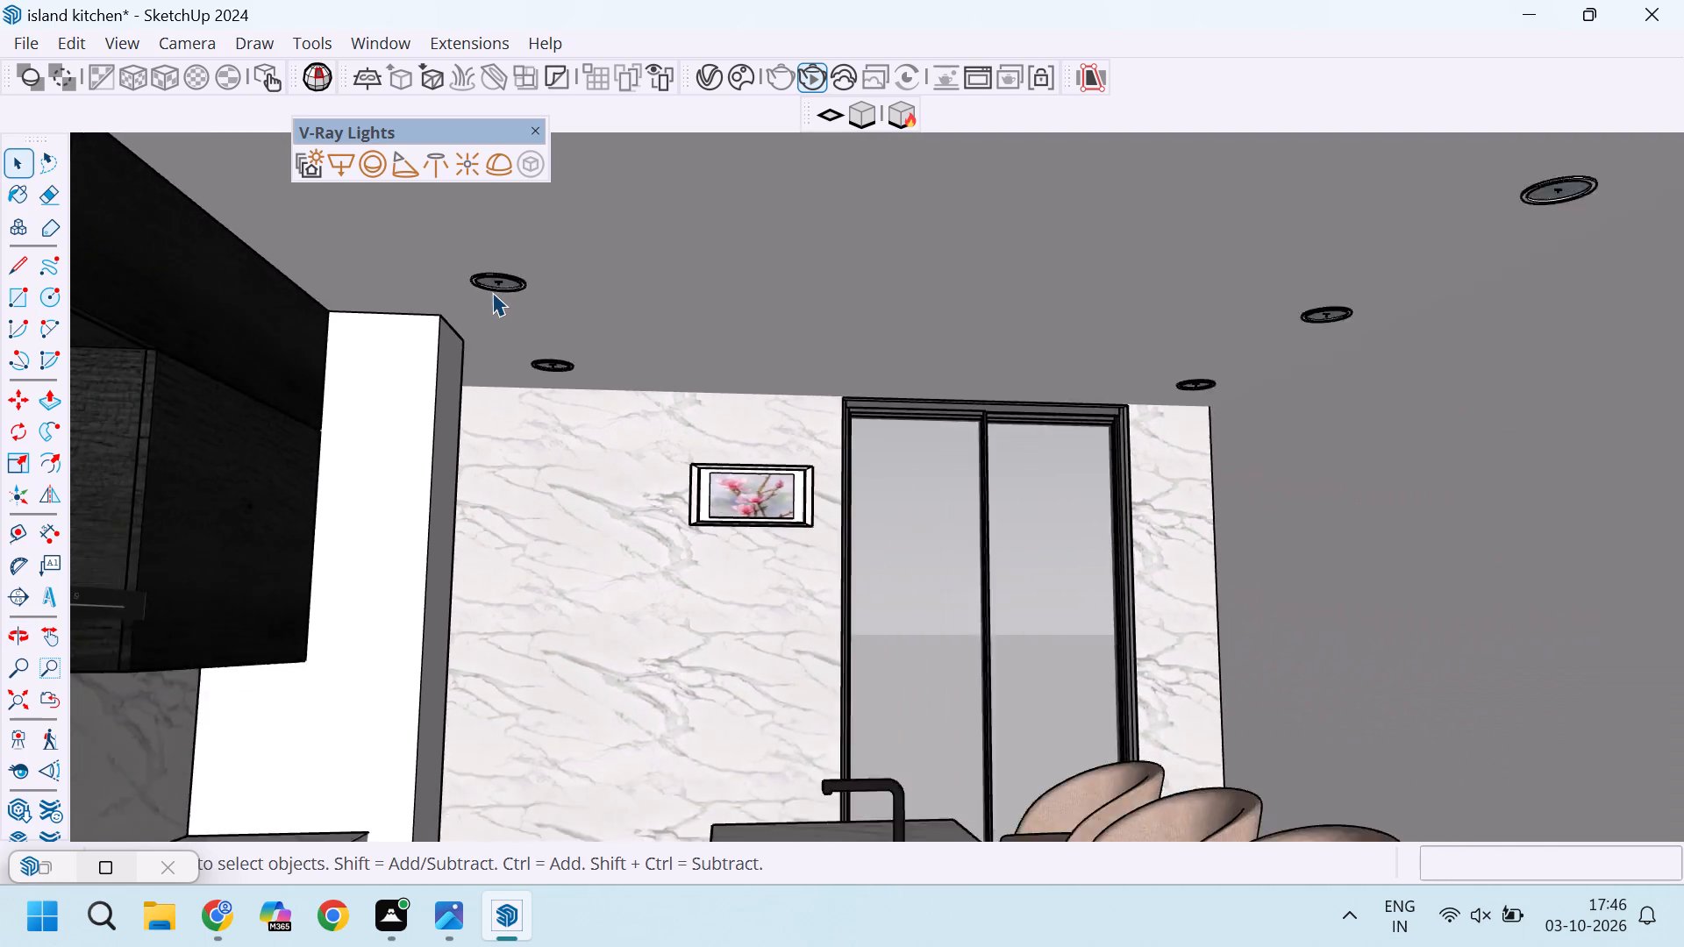
scroll(492, 292, down, 10)
scroll(788, 101, up, 17)
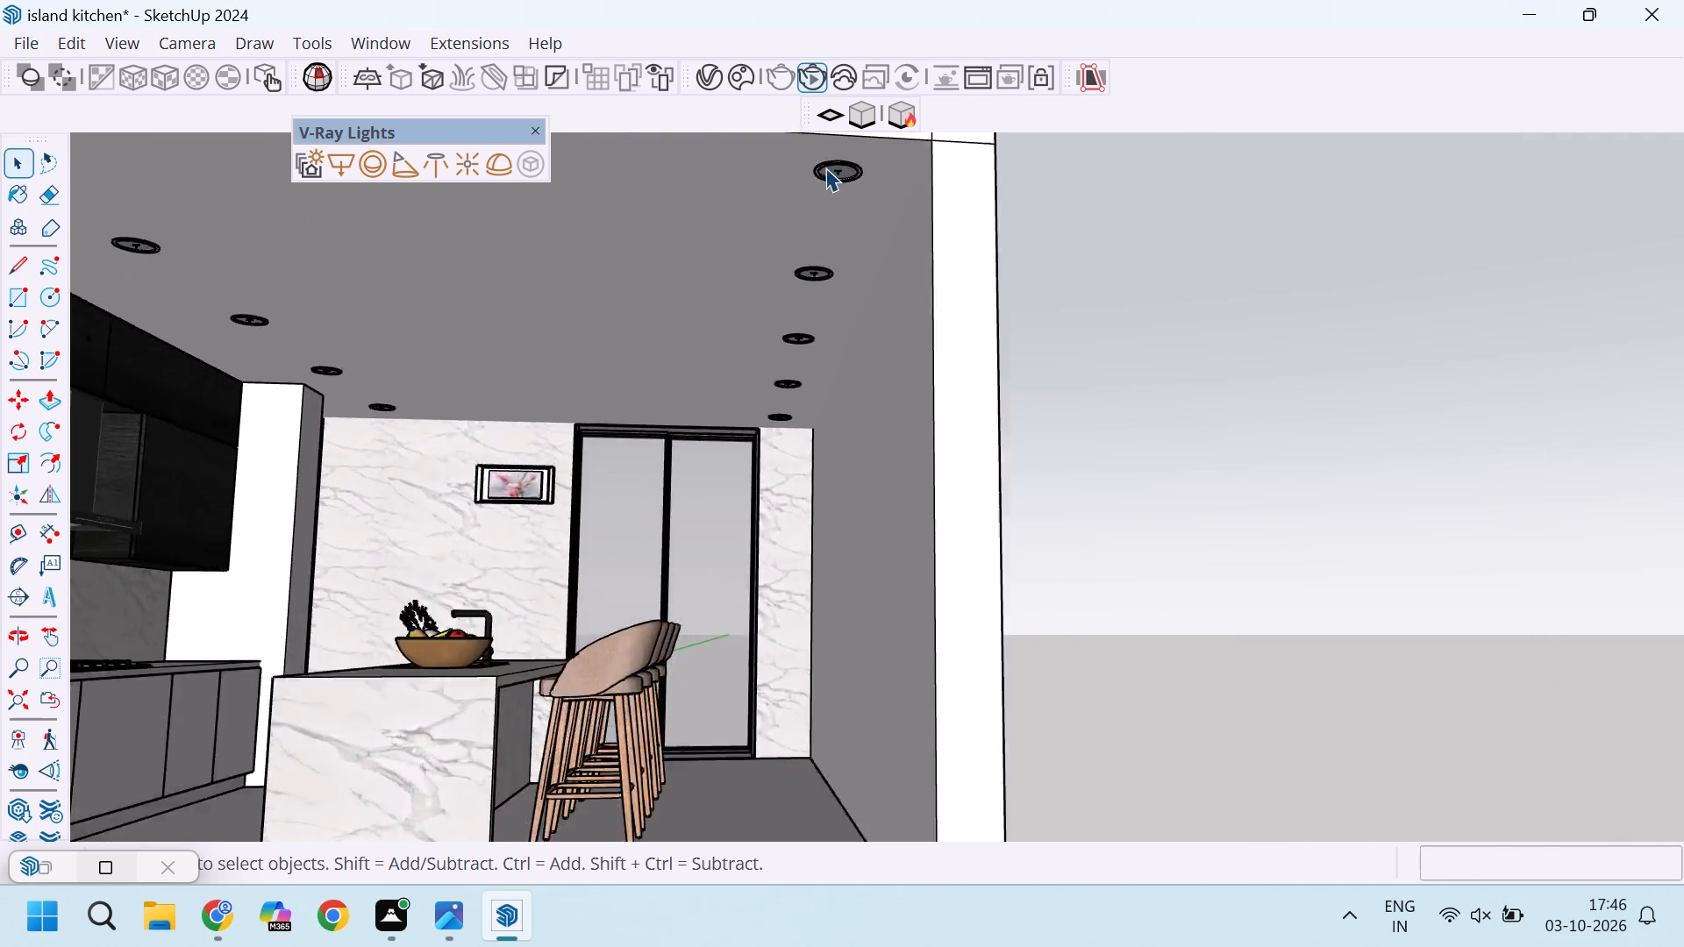
scroll(825, 167, up, 13)
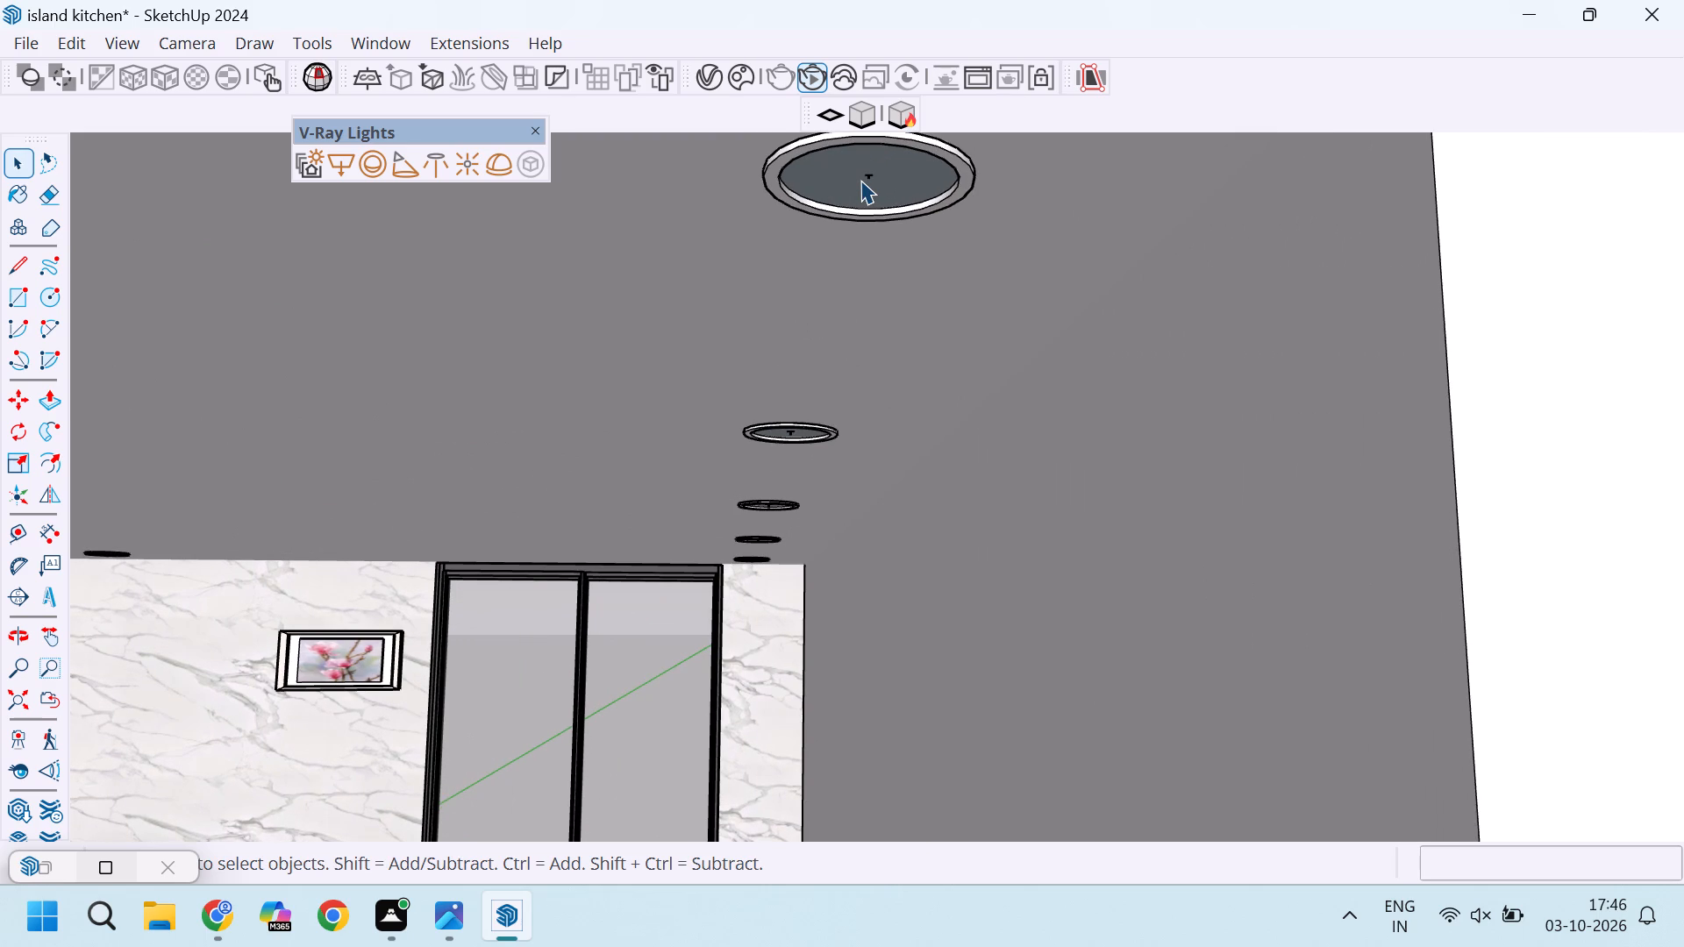
scroll(860, 180, down, 7)
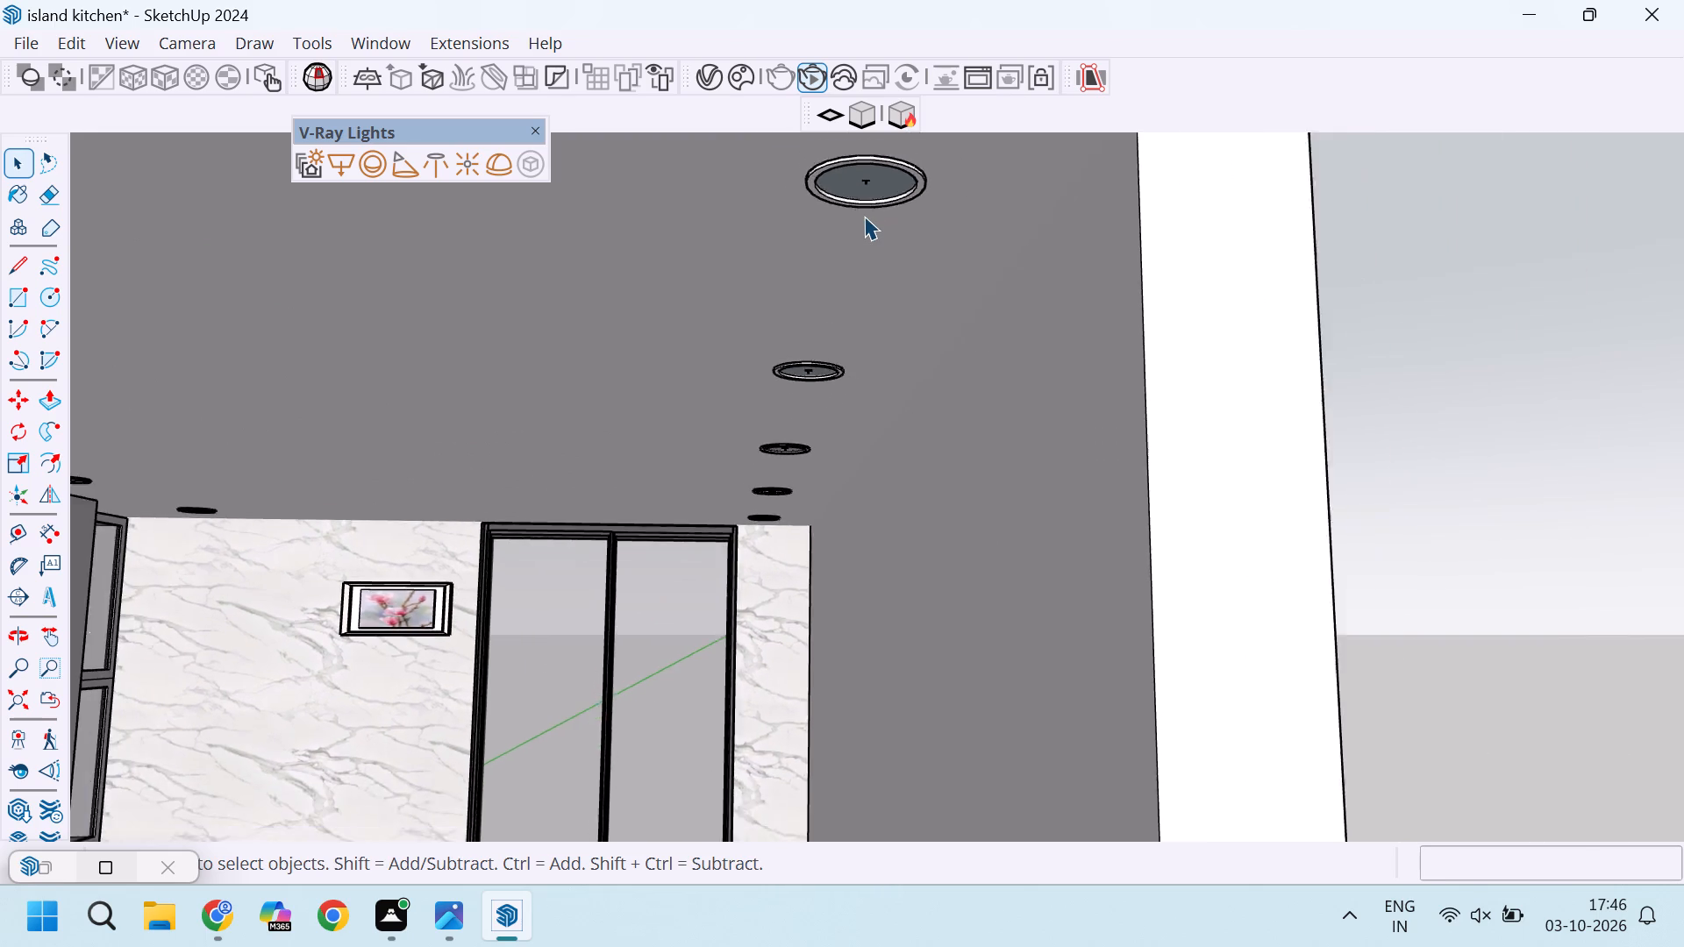
scroll(864, 216, down, 1)
scroll(866, 203, up, 4)
double_click(880, 193)
scroll(860, 167, up, 4)
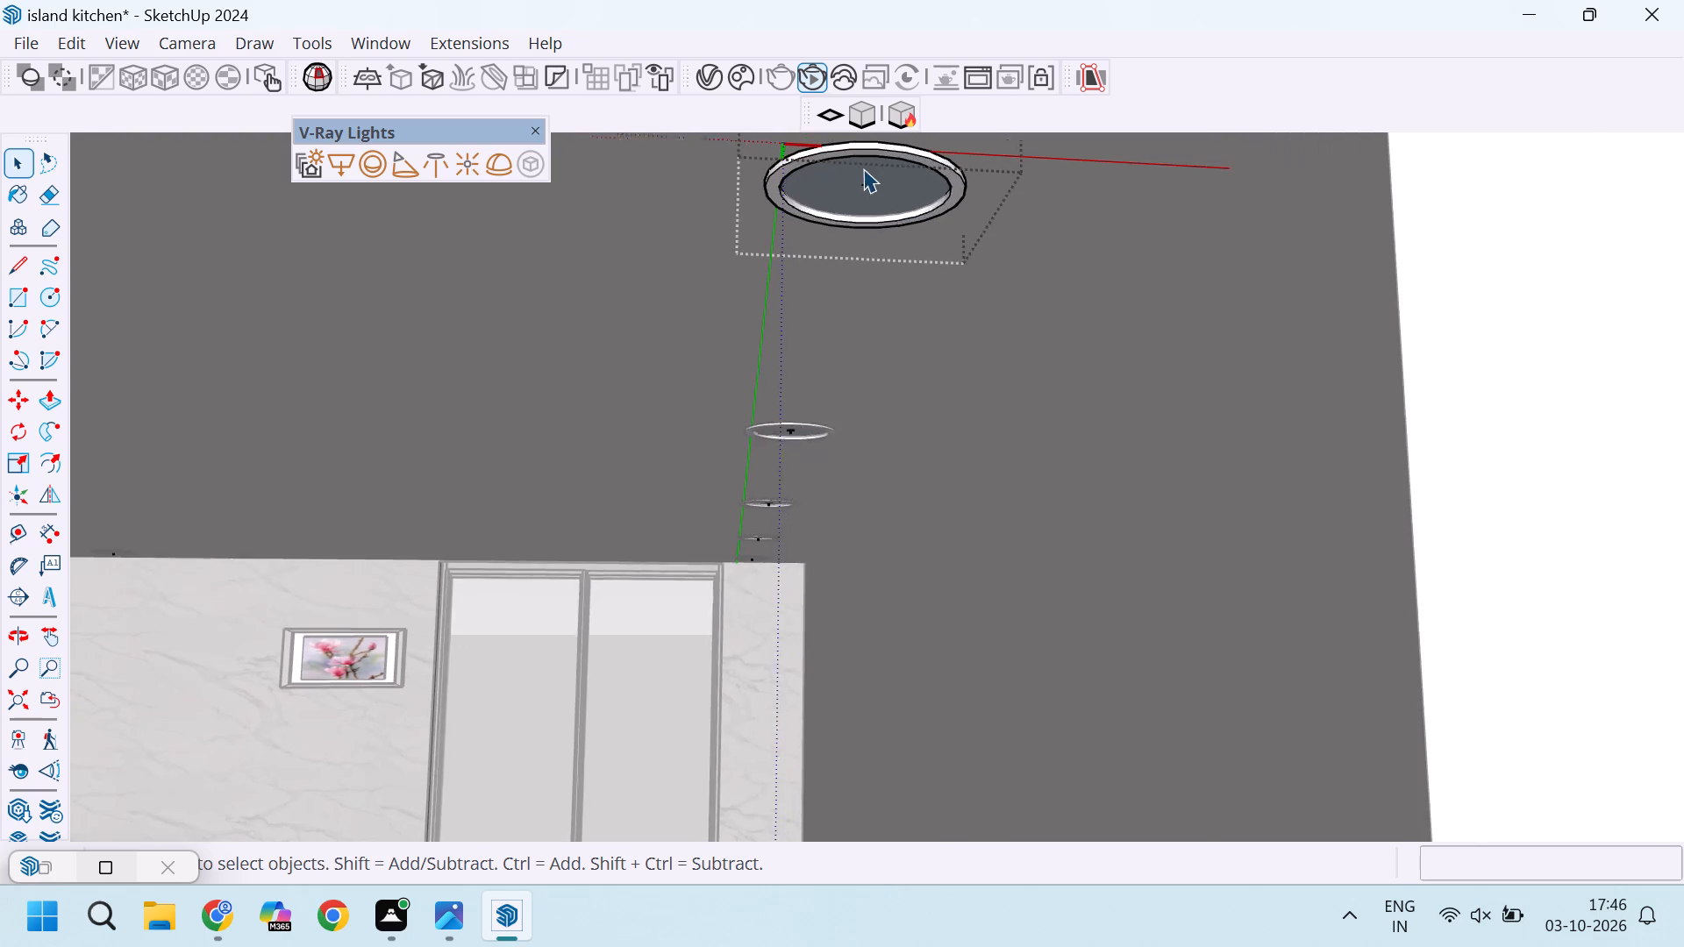
scroll(862, 171, up, 7)
click(870, 195)
scroll(870, 195, up, 3)
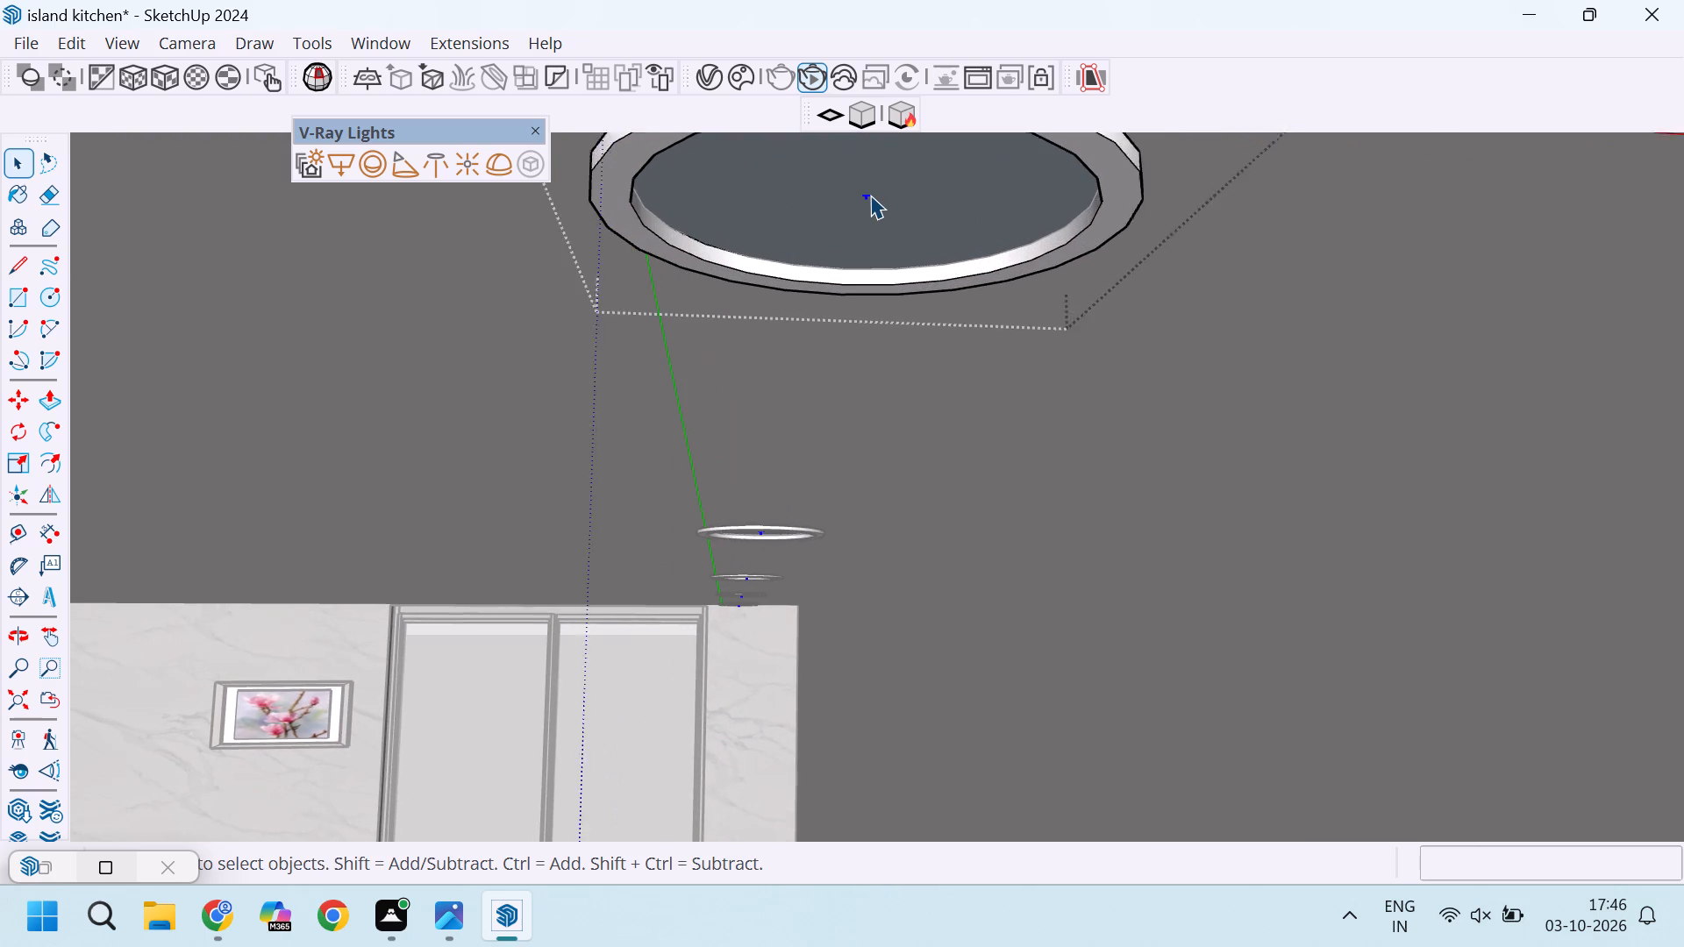
key(Delete)
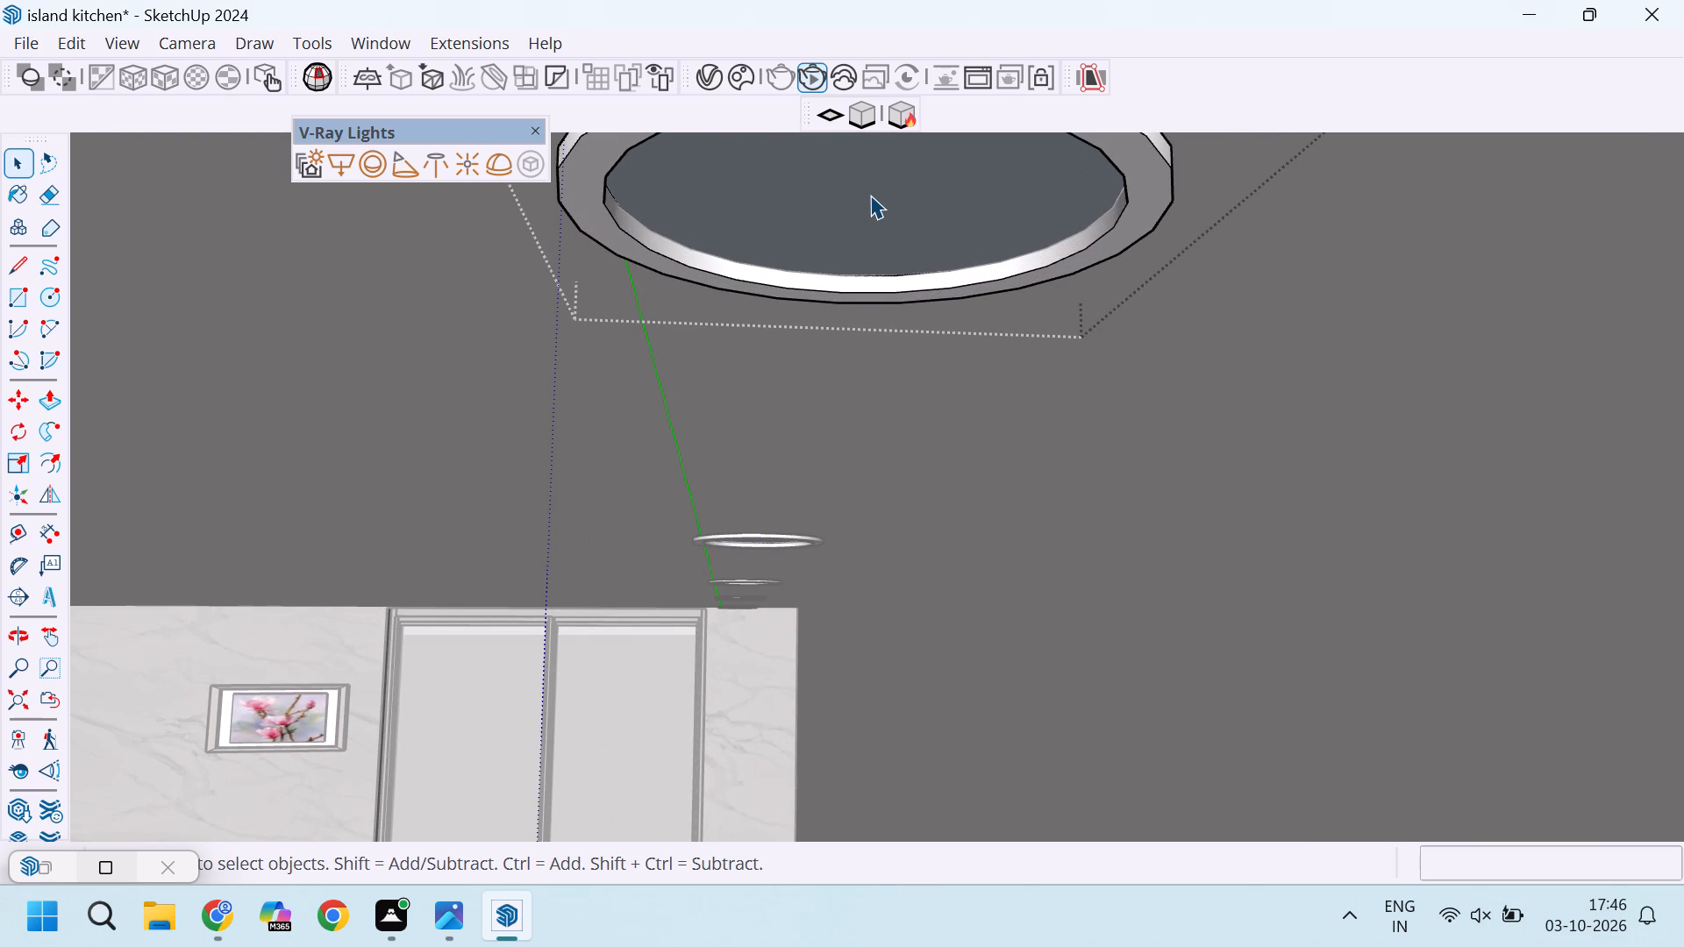
scroll(870, 195, down, 6)
scroll(804, 295, down, 18)
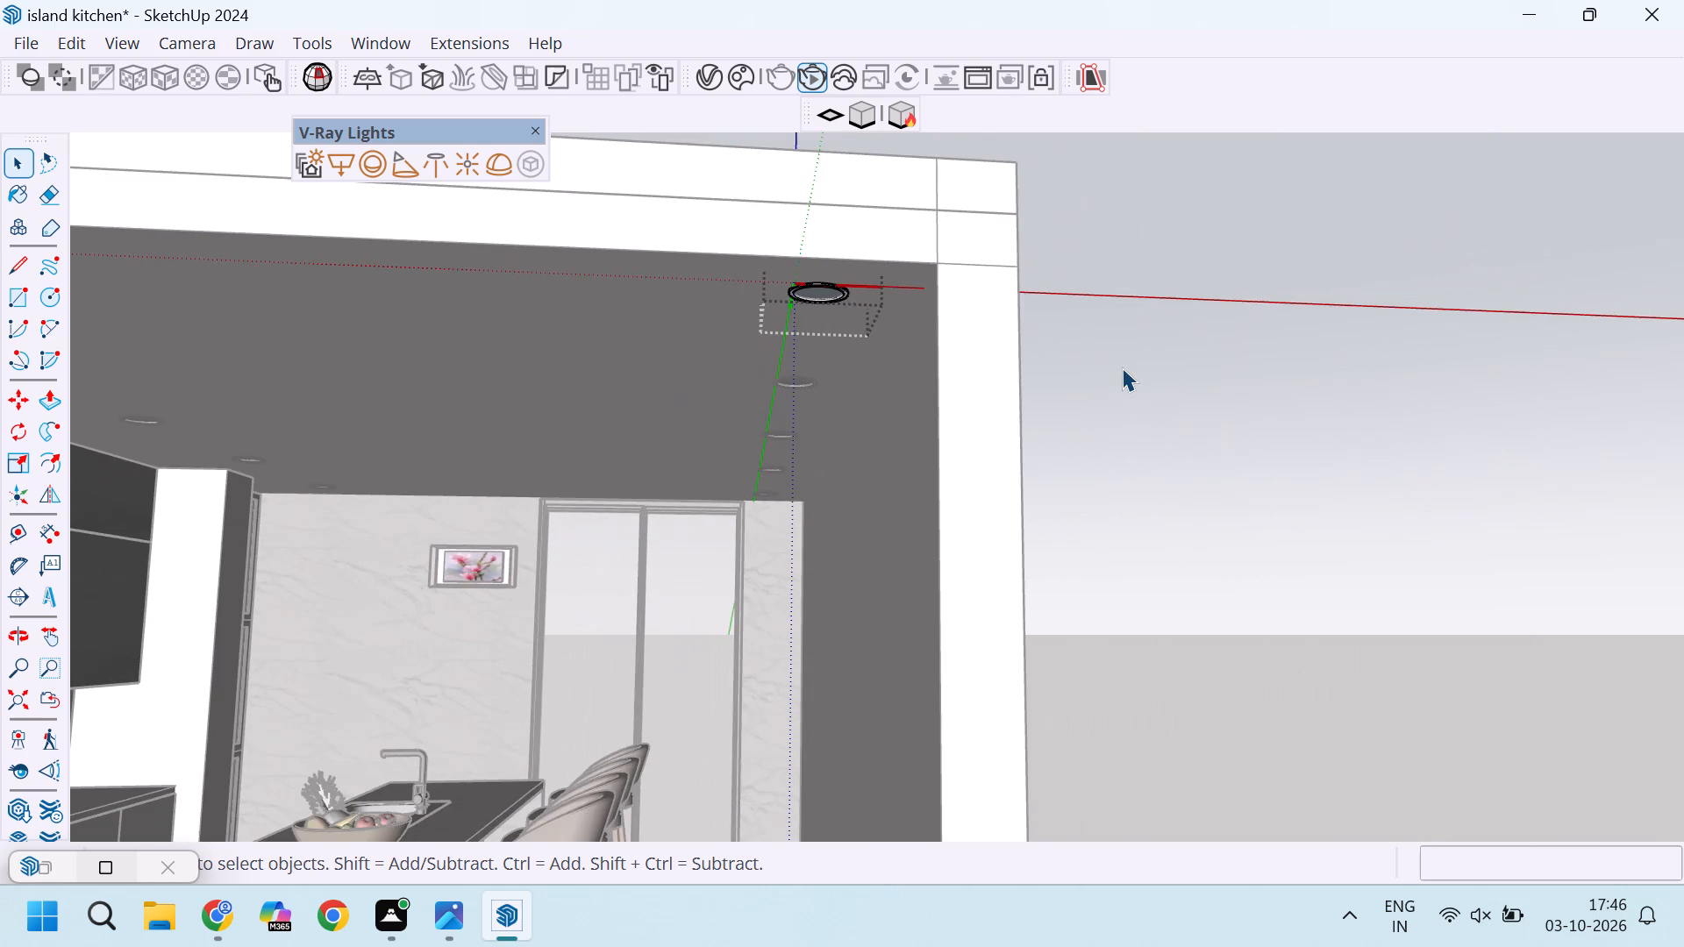
click(1137, 365)
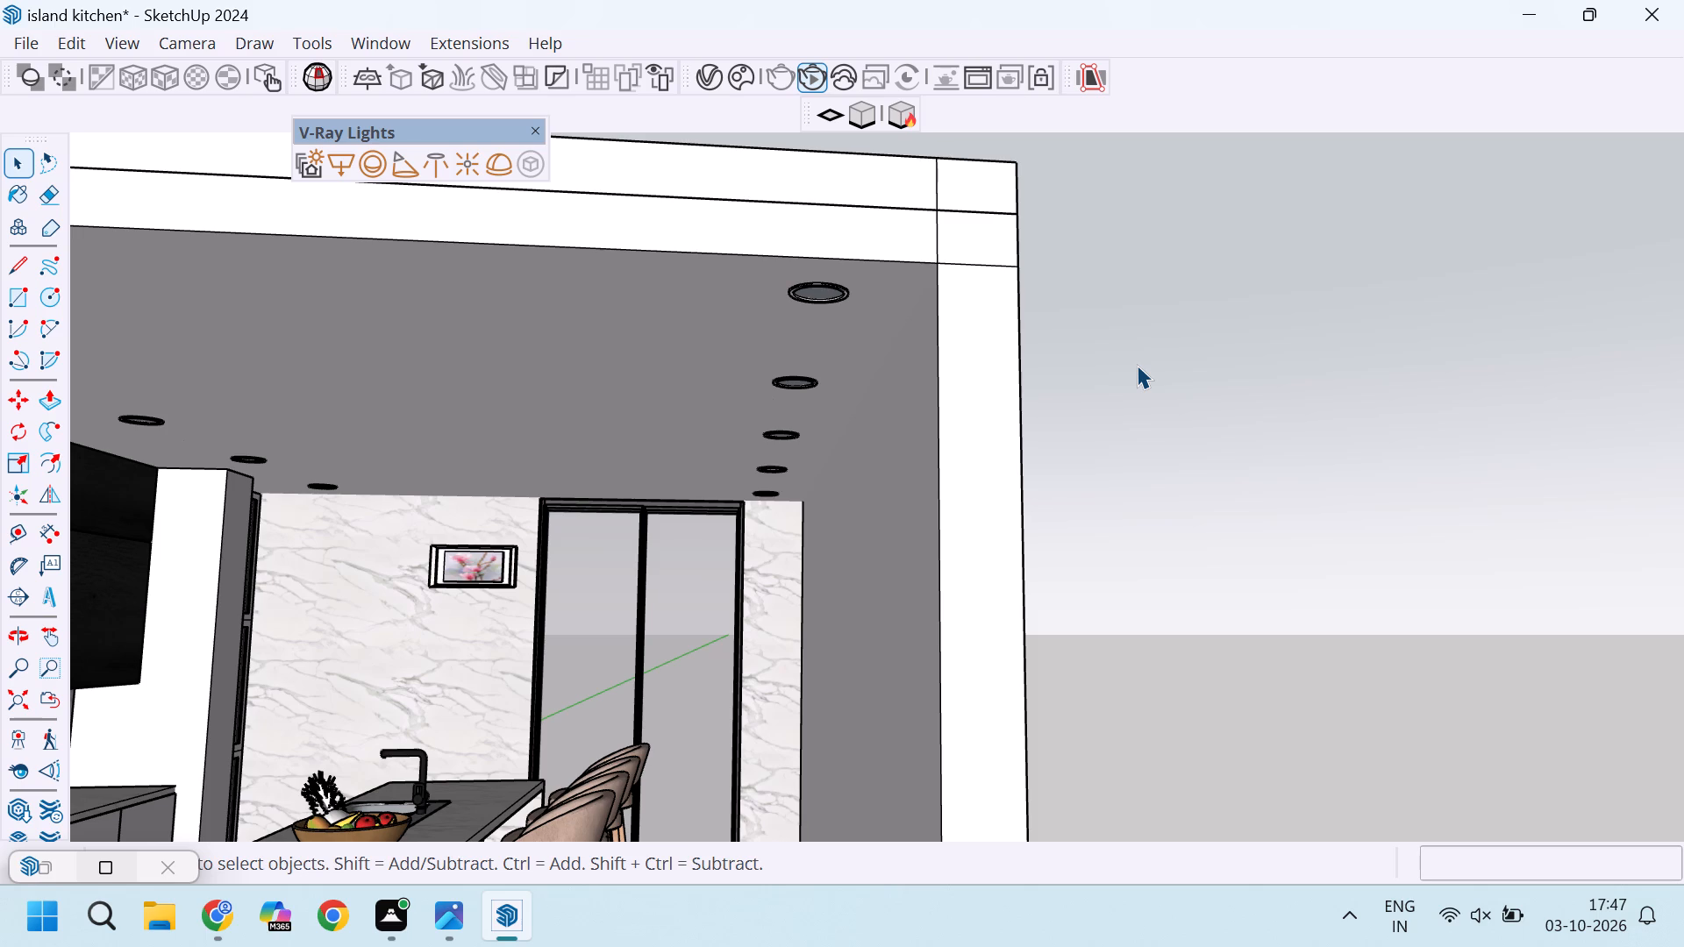
scroll(1042, 384, down, 11)
click(1166, 334)
Examine both rows of ceiling downlights from the open front of the kitchen and from below.
middle_drag(705, 511, 626, 488)
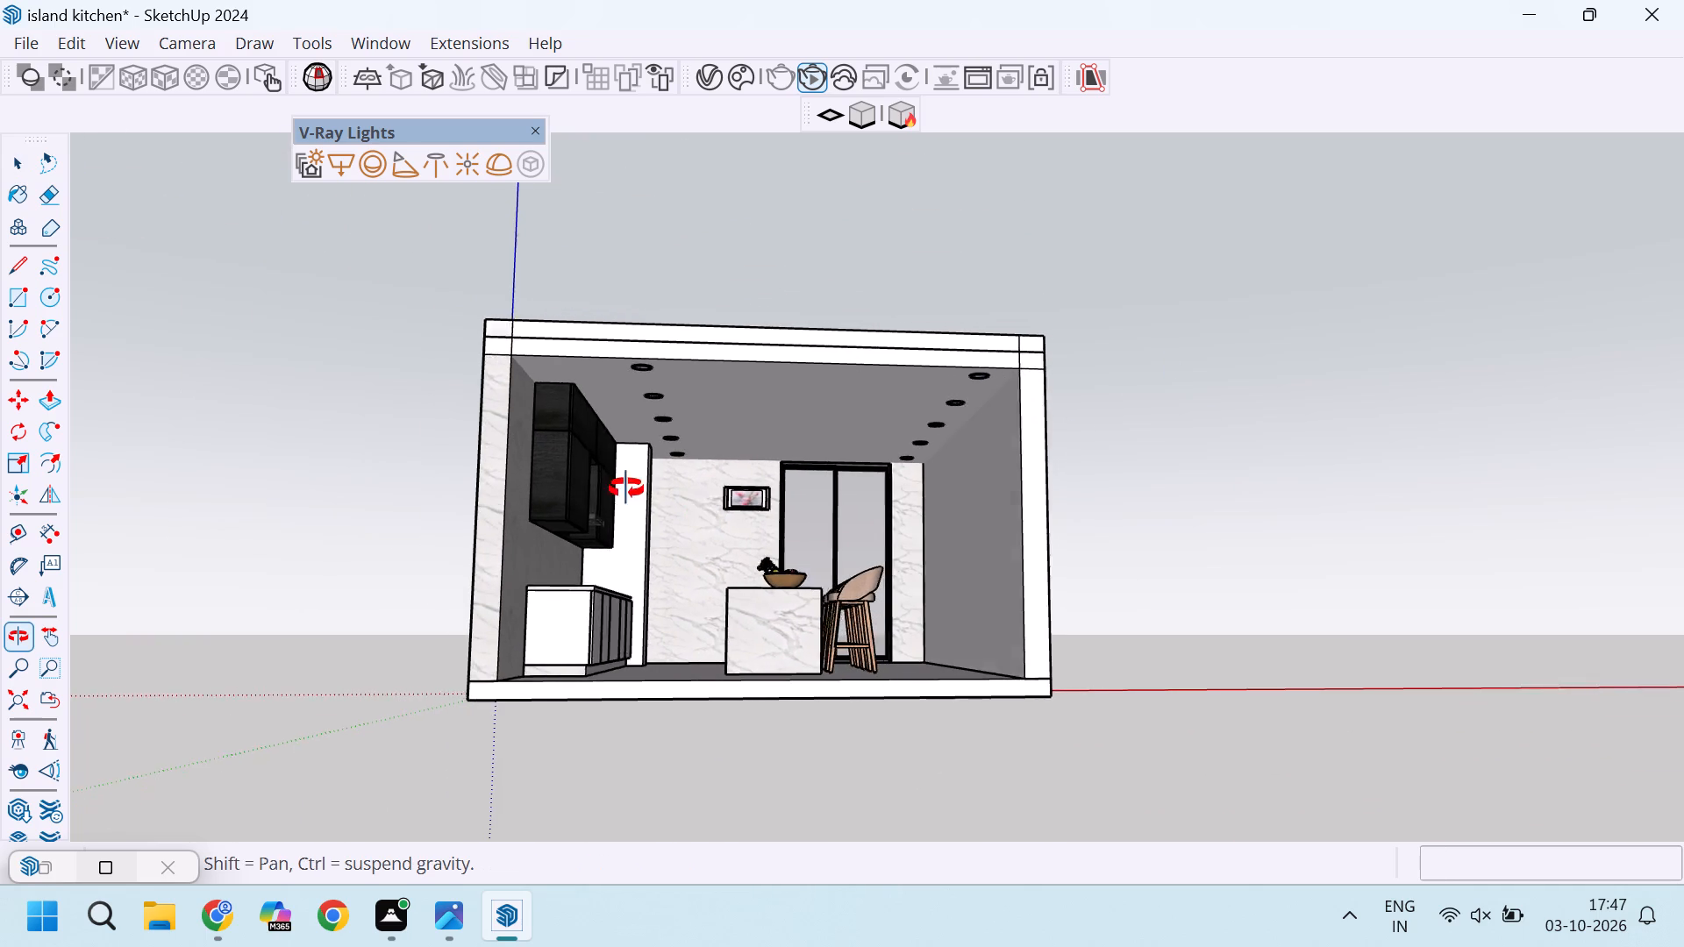
middle_drag(626, 488, 548, 416)
scroll(617, 448, up, 9)
middle_drag(676, 423, 720, 361)
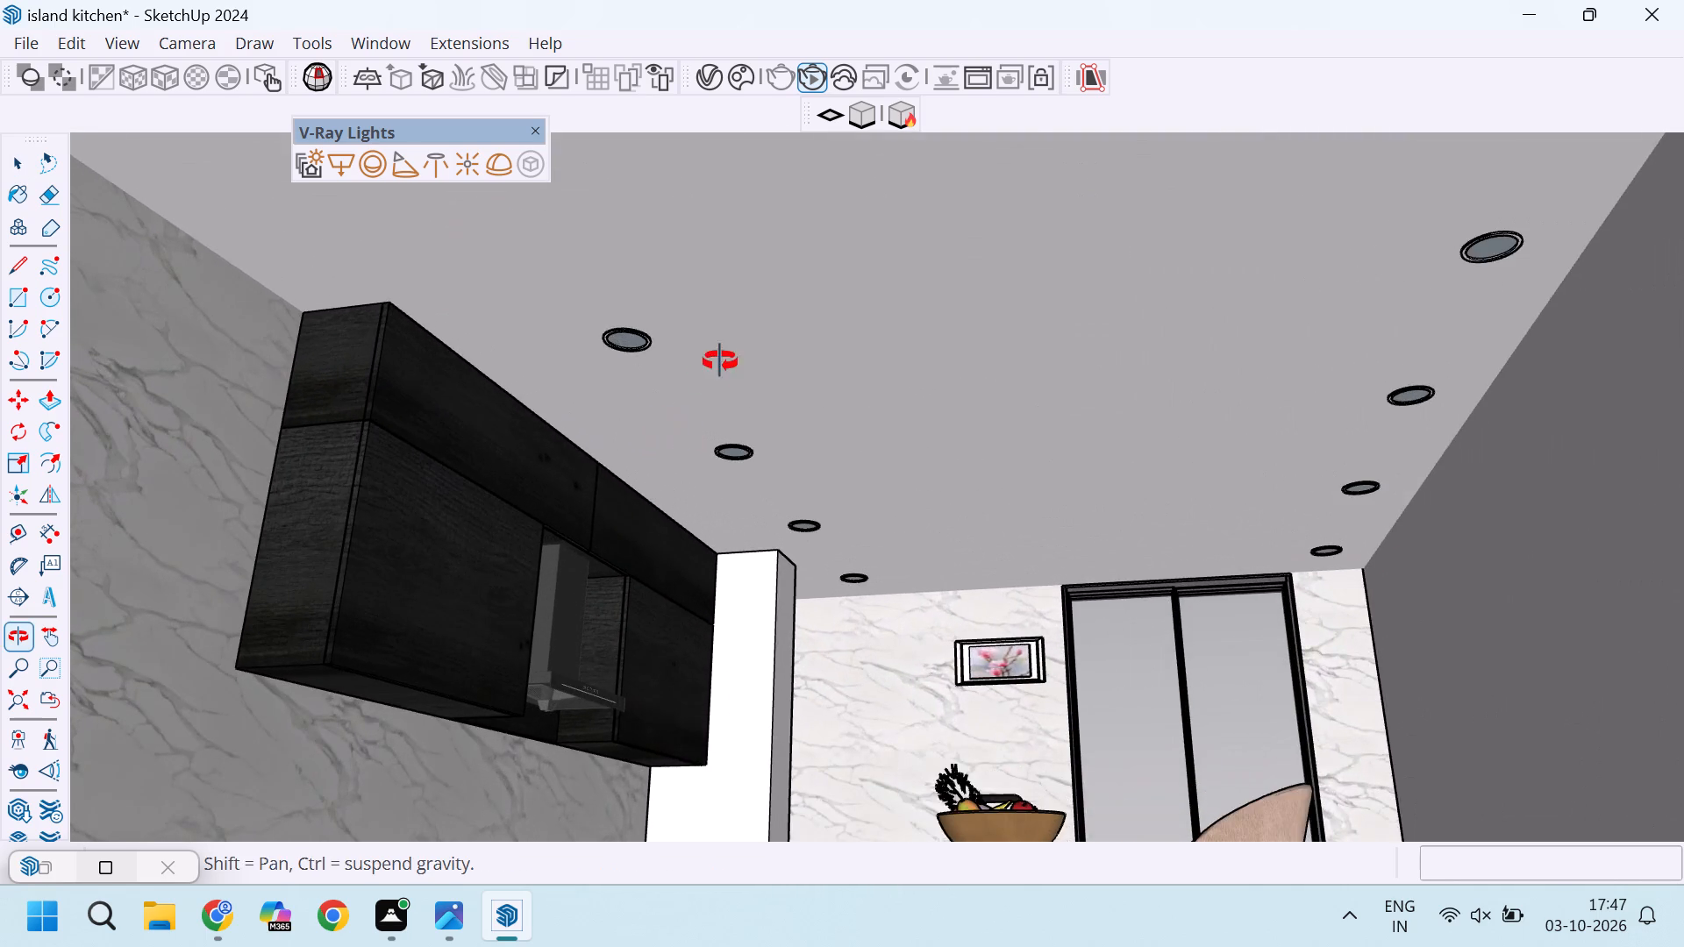
middle_drag(720, 361, 728, 342)
scroll(780, 459, down, 8)
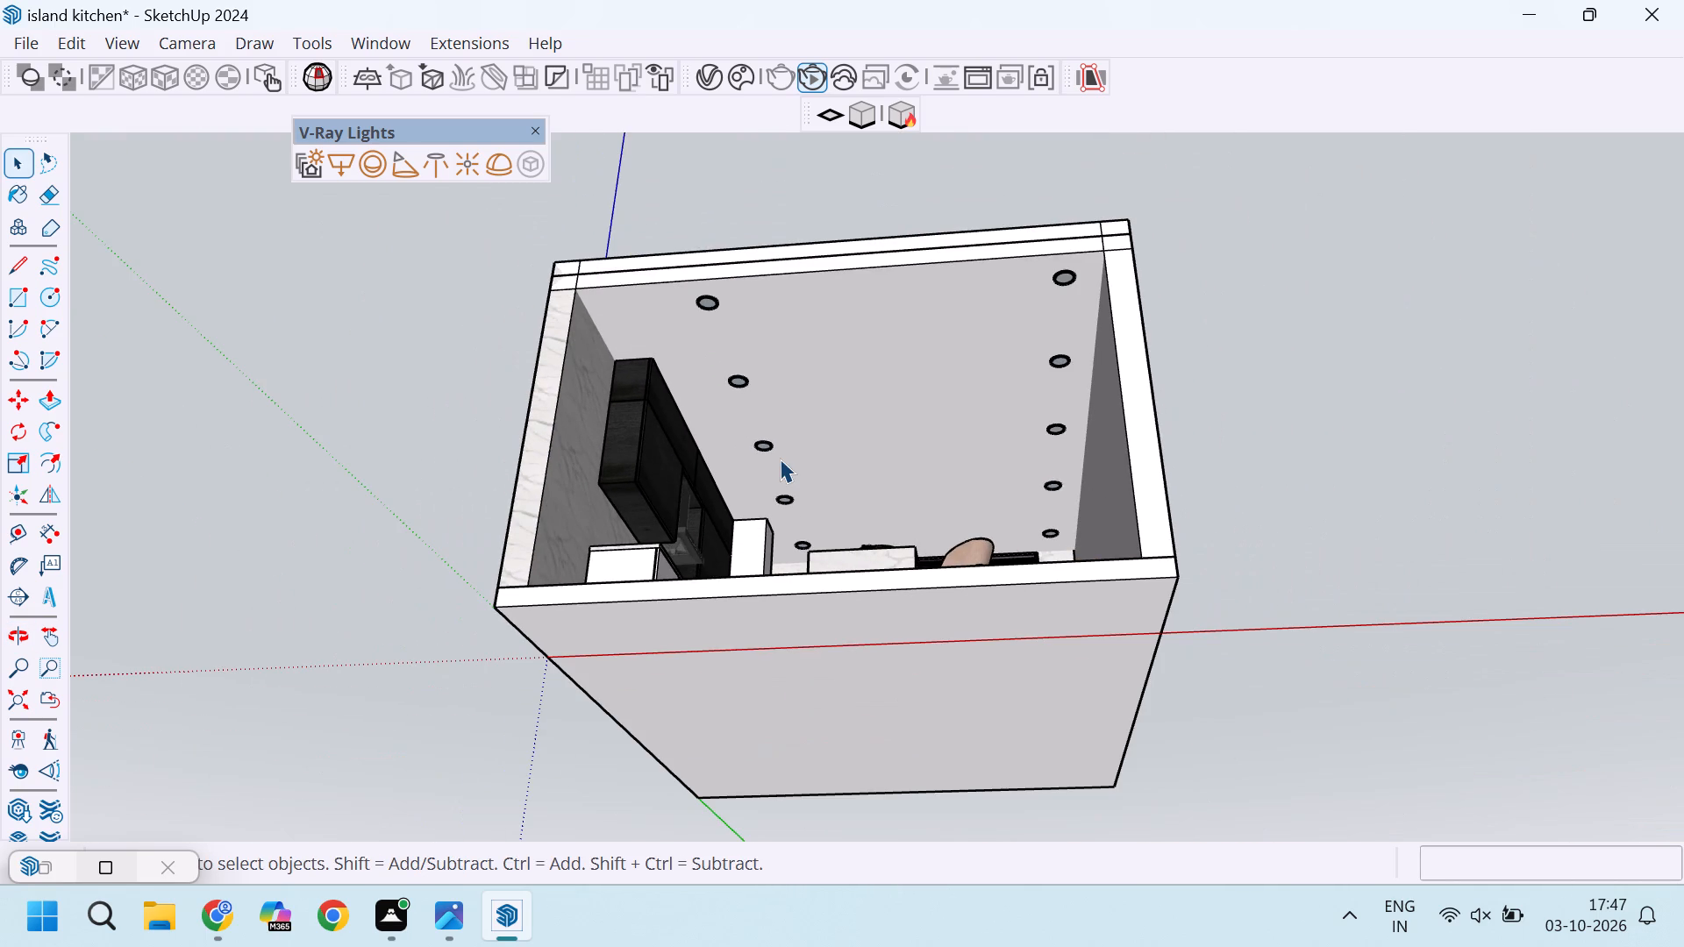
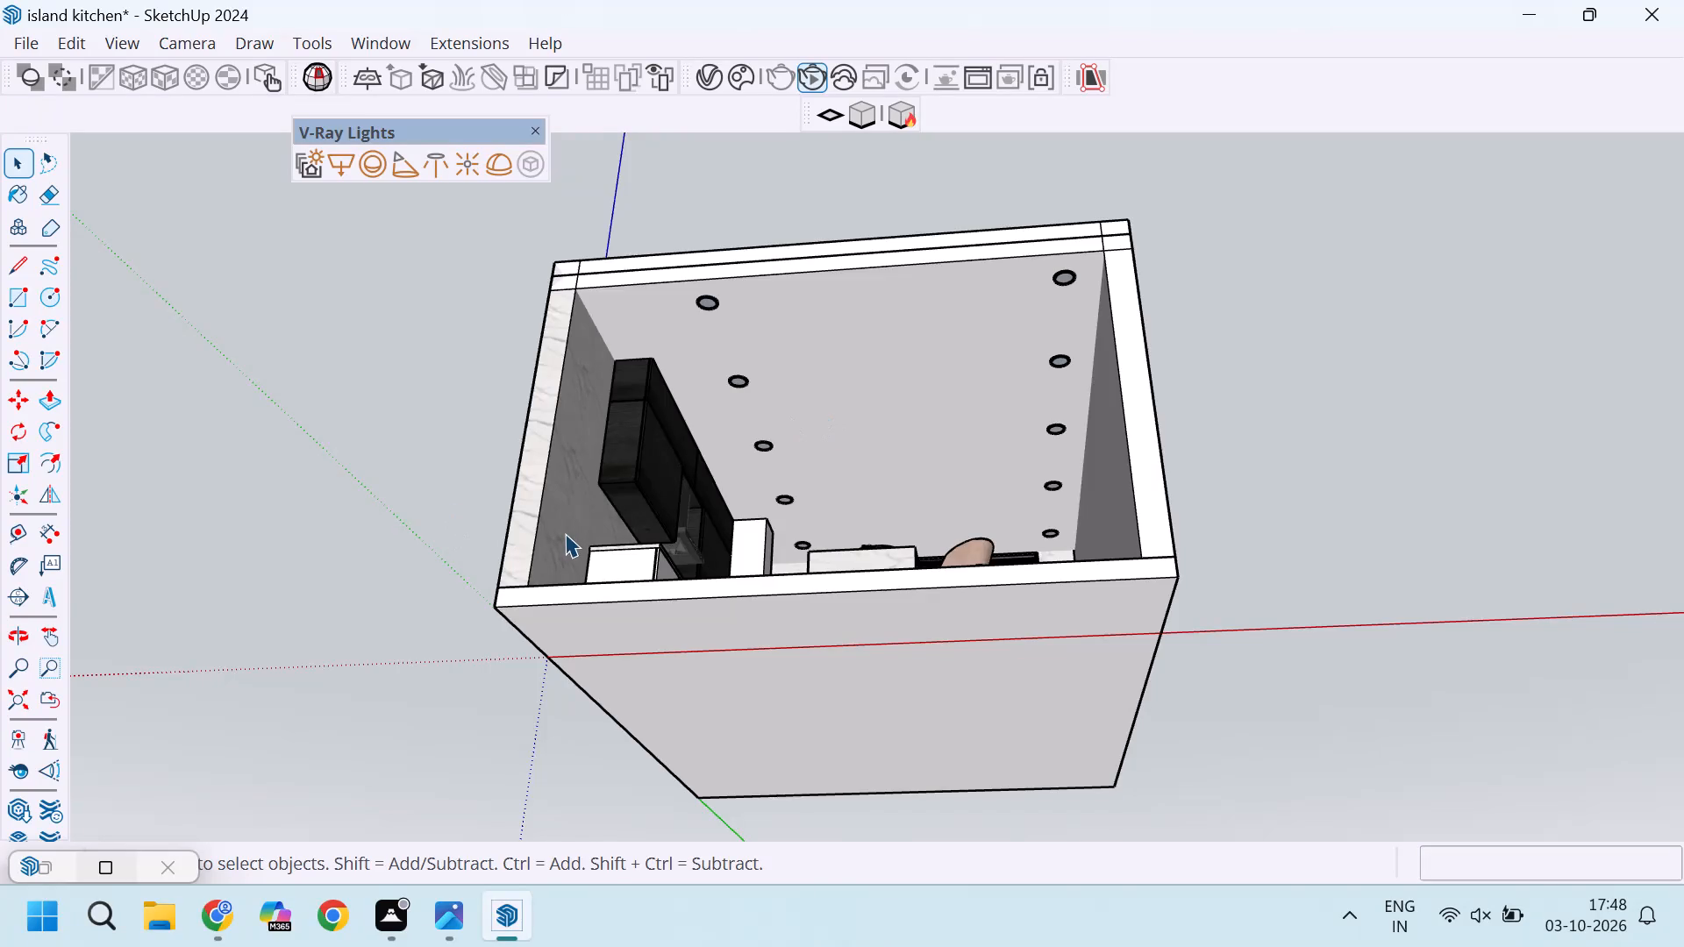
Examine the ceiling downlights, back wall and whole kitchen interior from the open front at several distances.
scroll(565, 533, down, 5)
middle_drag(820, 383, 824, 595)
scroll(809, 531, up, 3)
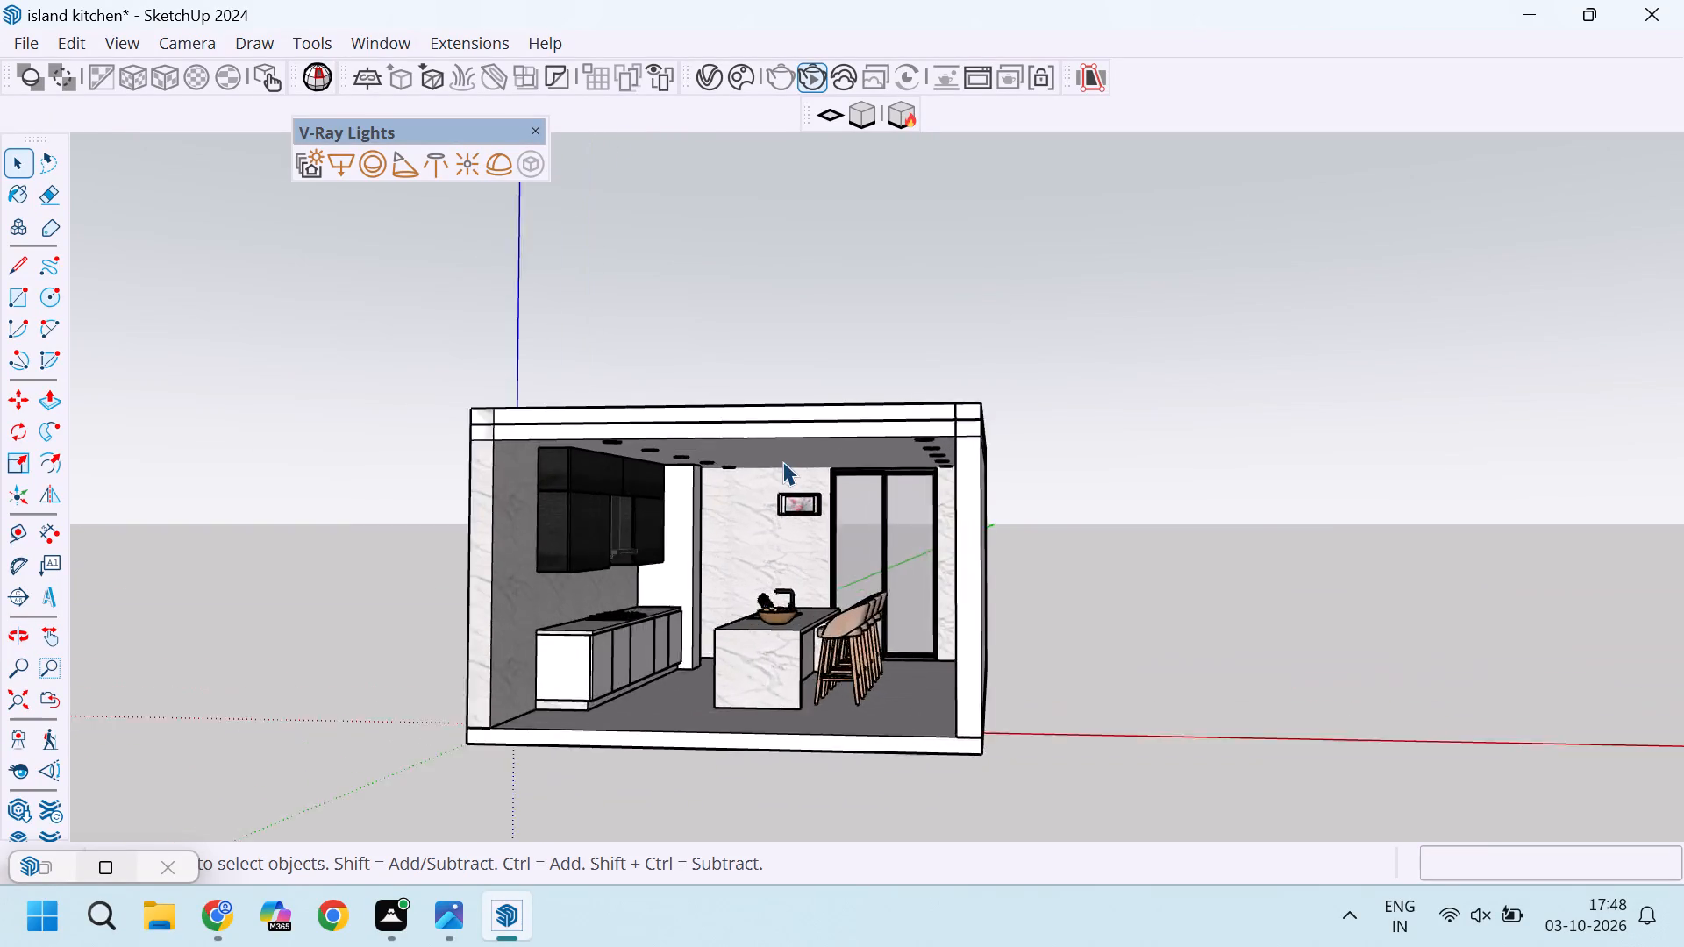
scroll(782, 461, up, 4)
scroll(706, 463, down, 9)
middle_drag(1023, 574, 992, 536)
scroll(888, 532, up, 6)
scroll(710, 445, up, 4)
middle_drag(564, 402, 684, 397)
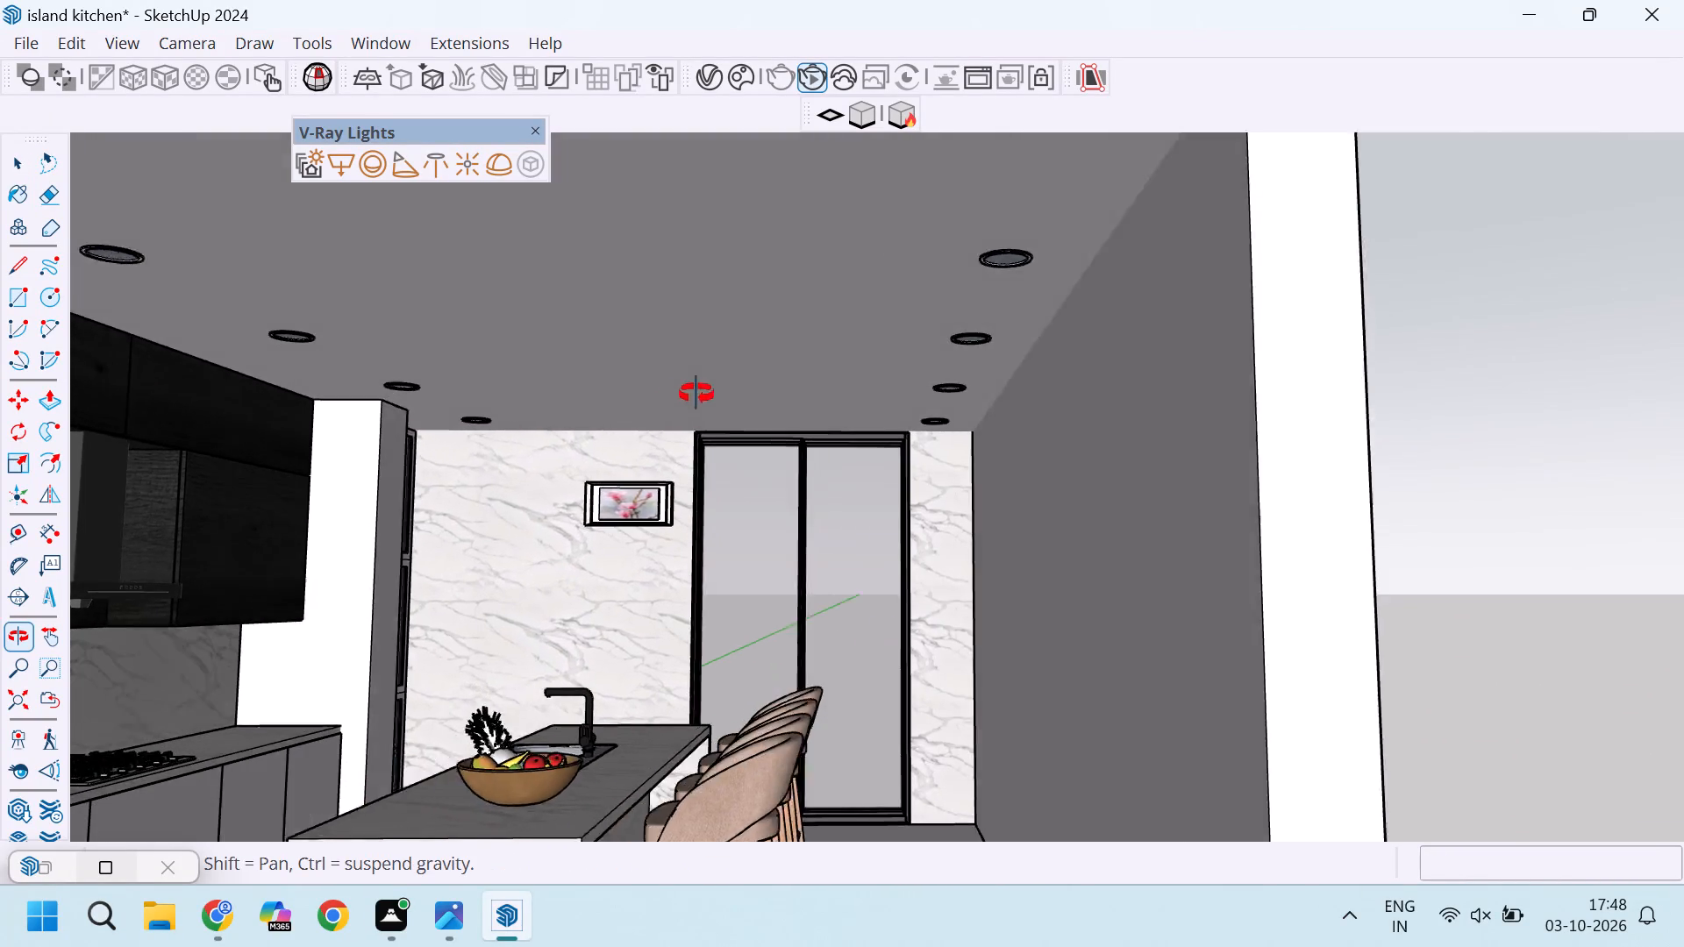
scroll(773, 469, up, 4)
scroll(554, 555, up, 5)
scroll(1009, 501, down, 12)
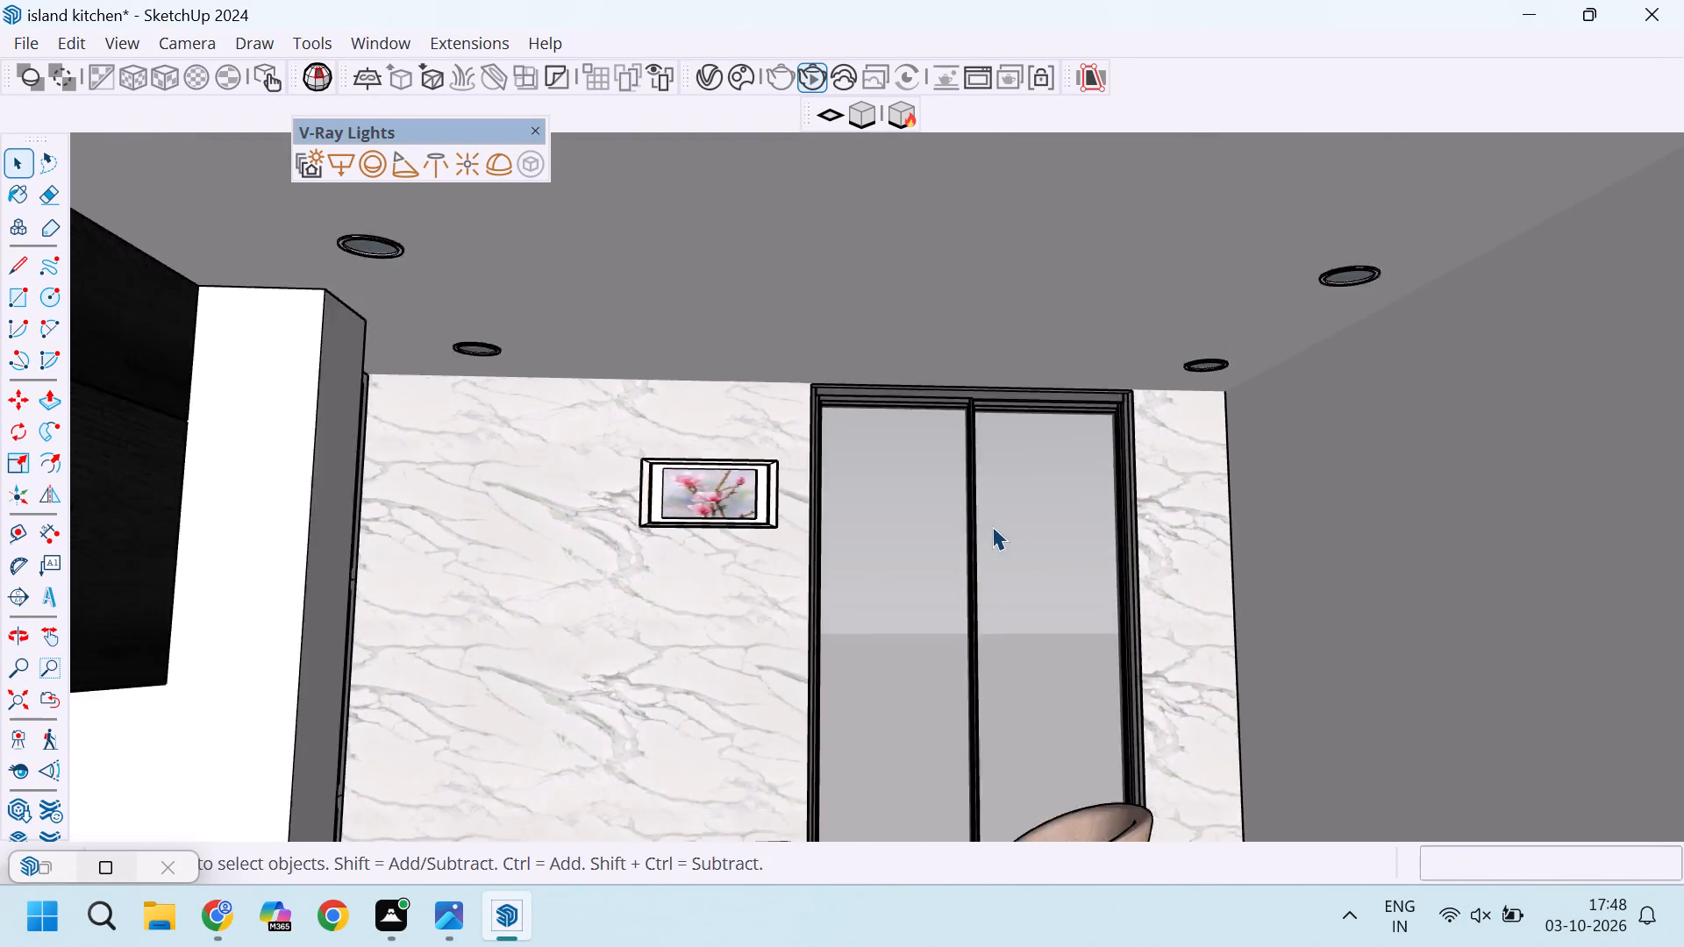
middle_drag(1082, 558, 738, 632)
scroll(834, 578, down, 11)
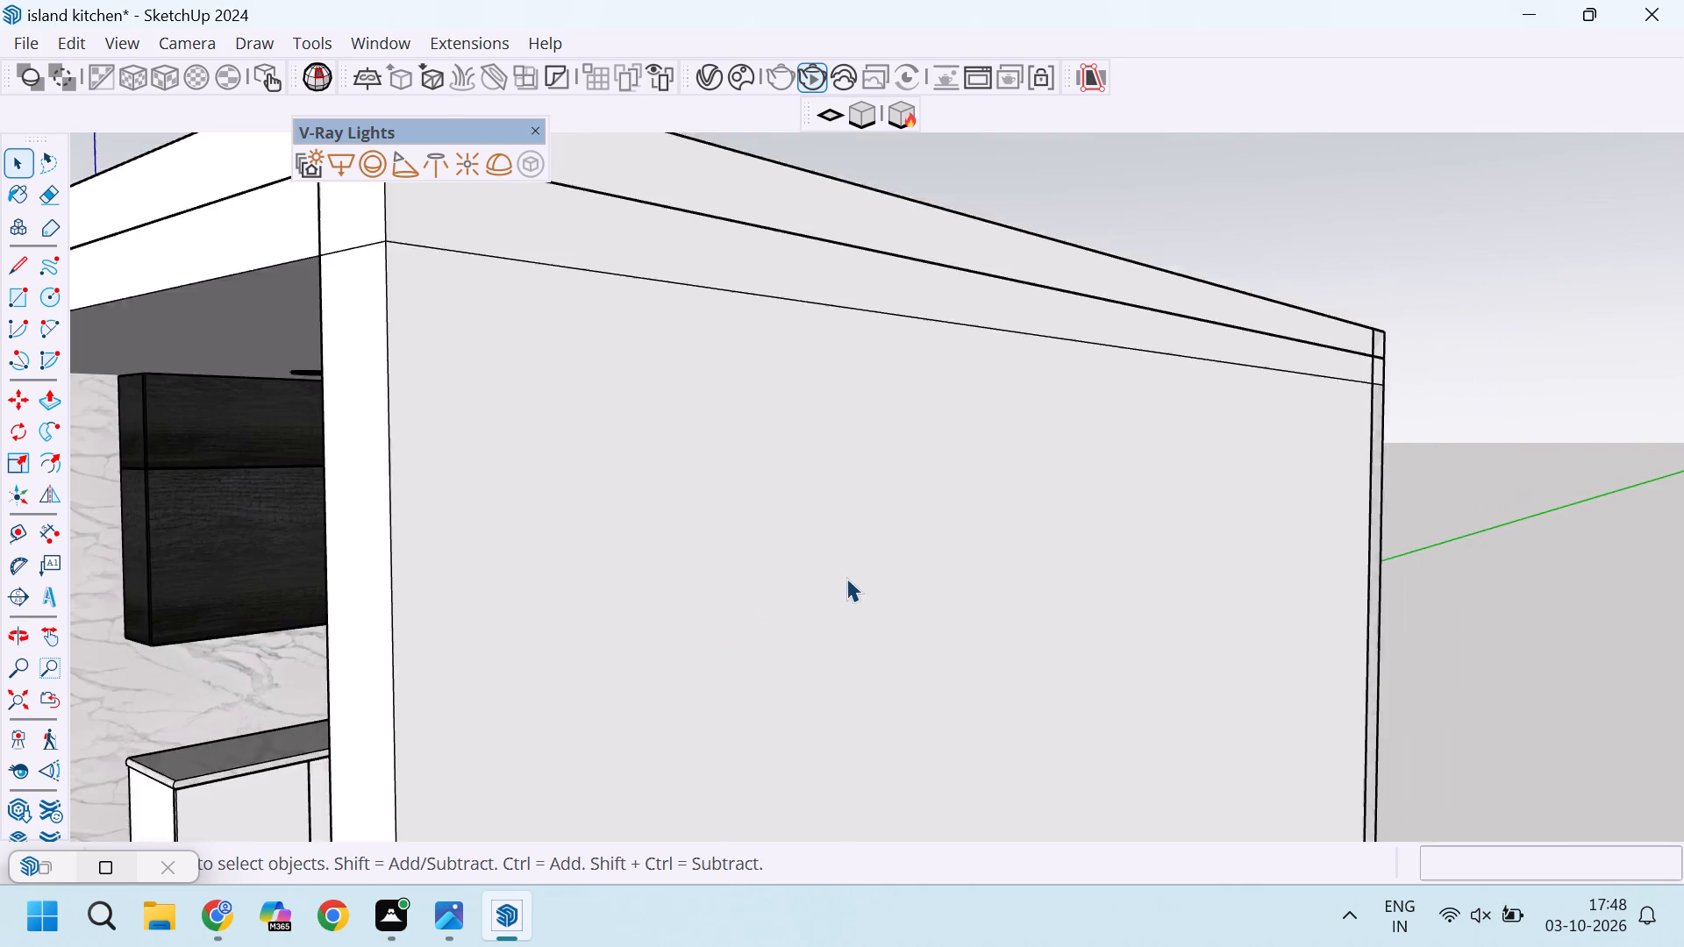
scroll(846, 578, down, 8)
middle_drag(594, 651, 969, 575)
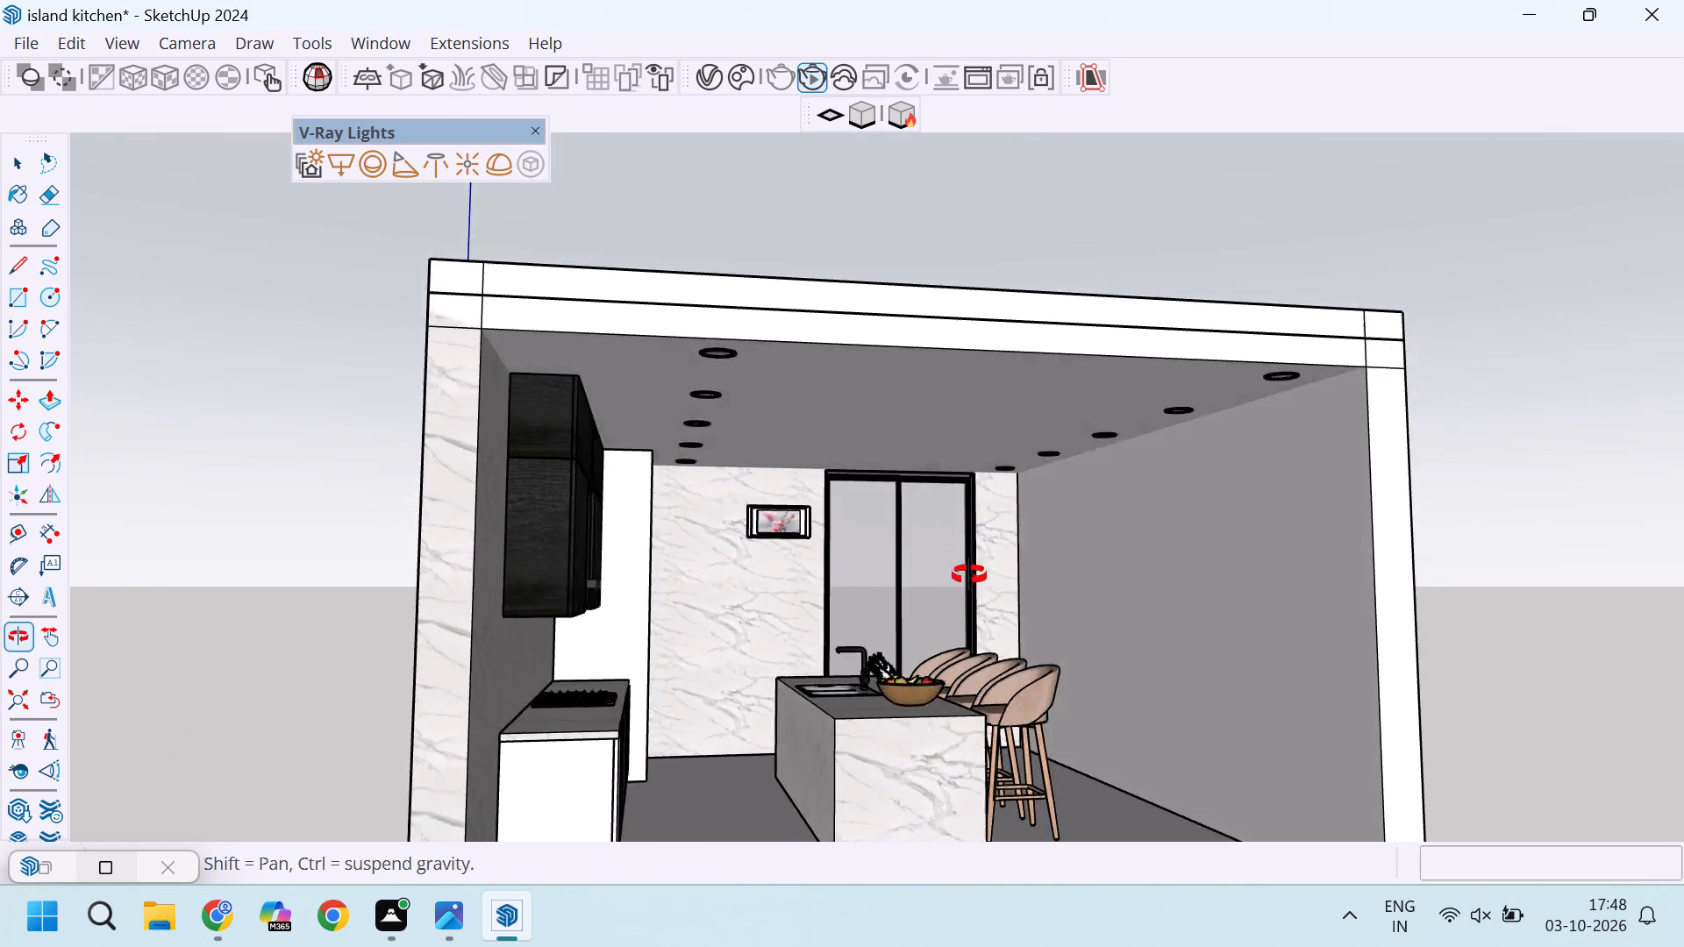
middle_drag(969, 575, 888, 555)
scroll(977, 609, down, 4)
middle_drag(1005, 637, 1037, 743)
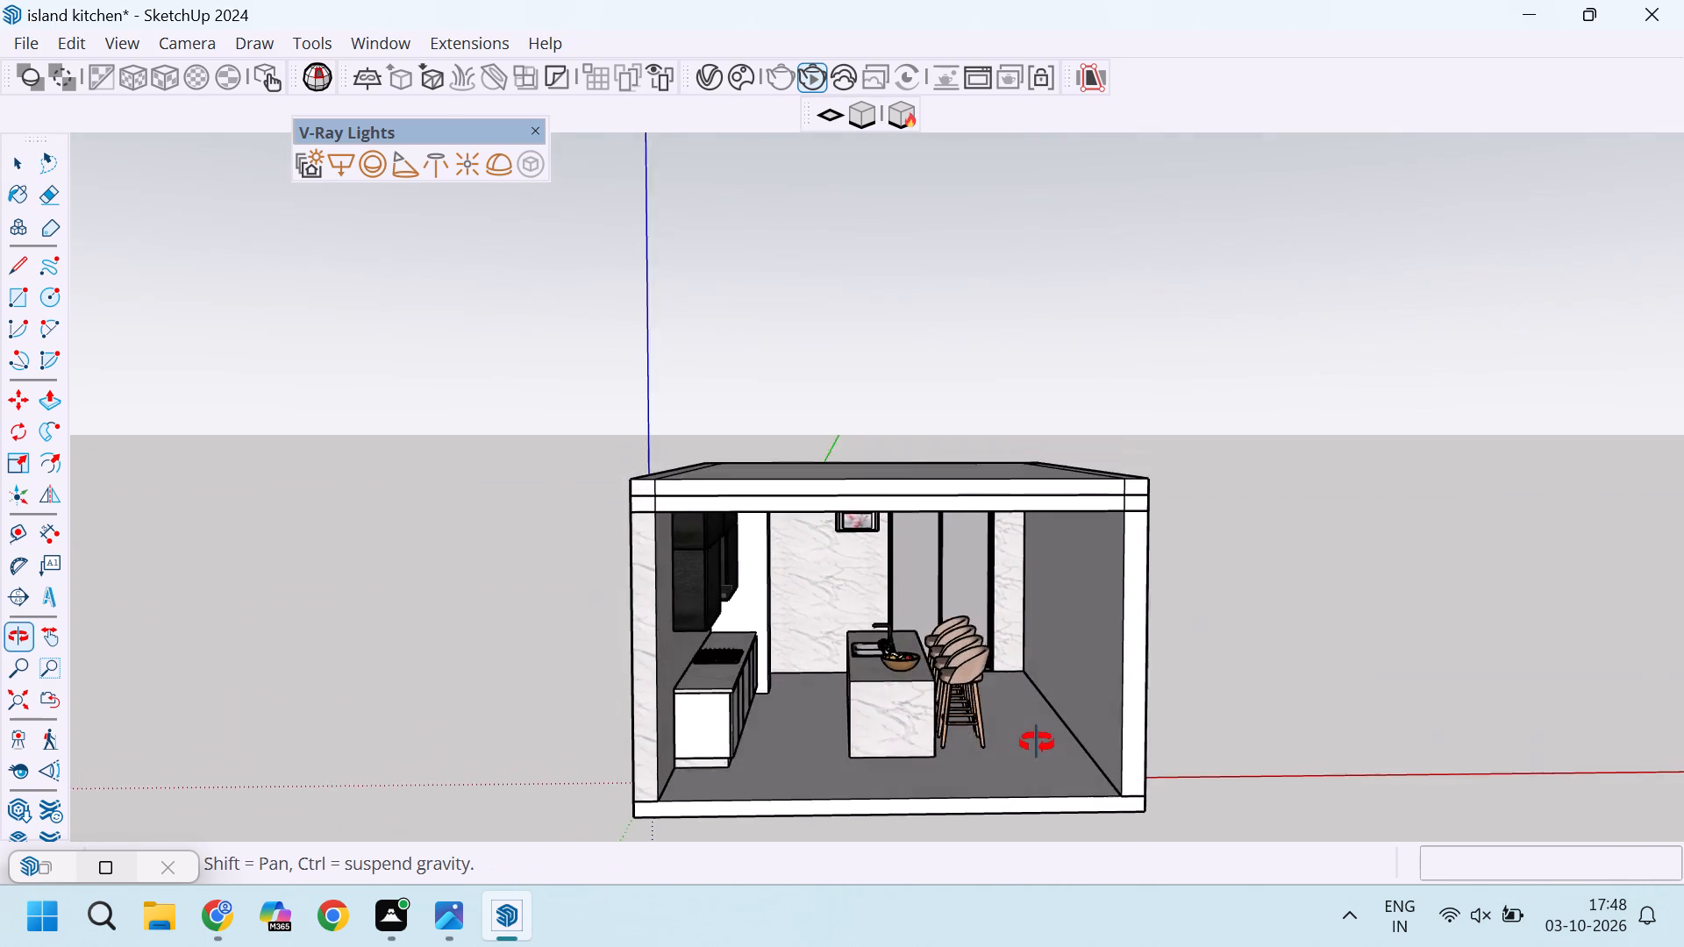
middle_drag(1037, 743, 998, 671)
scroll(998, 671, up, 3)
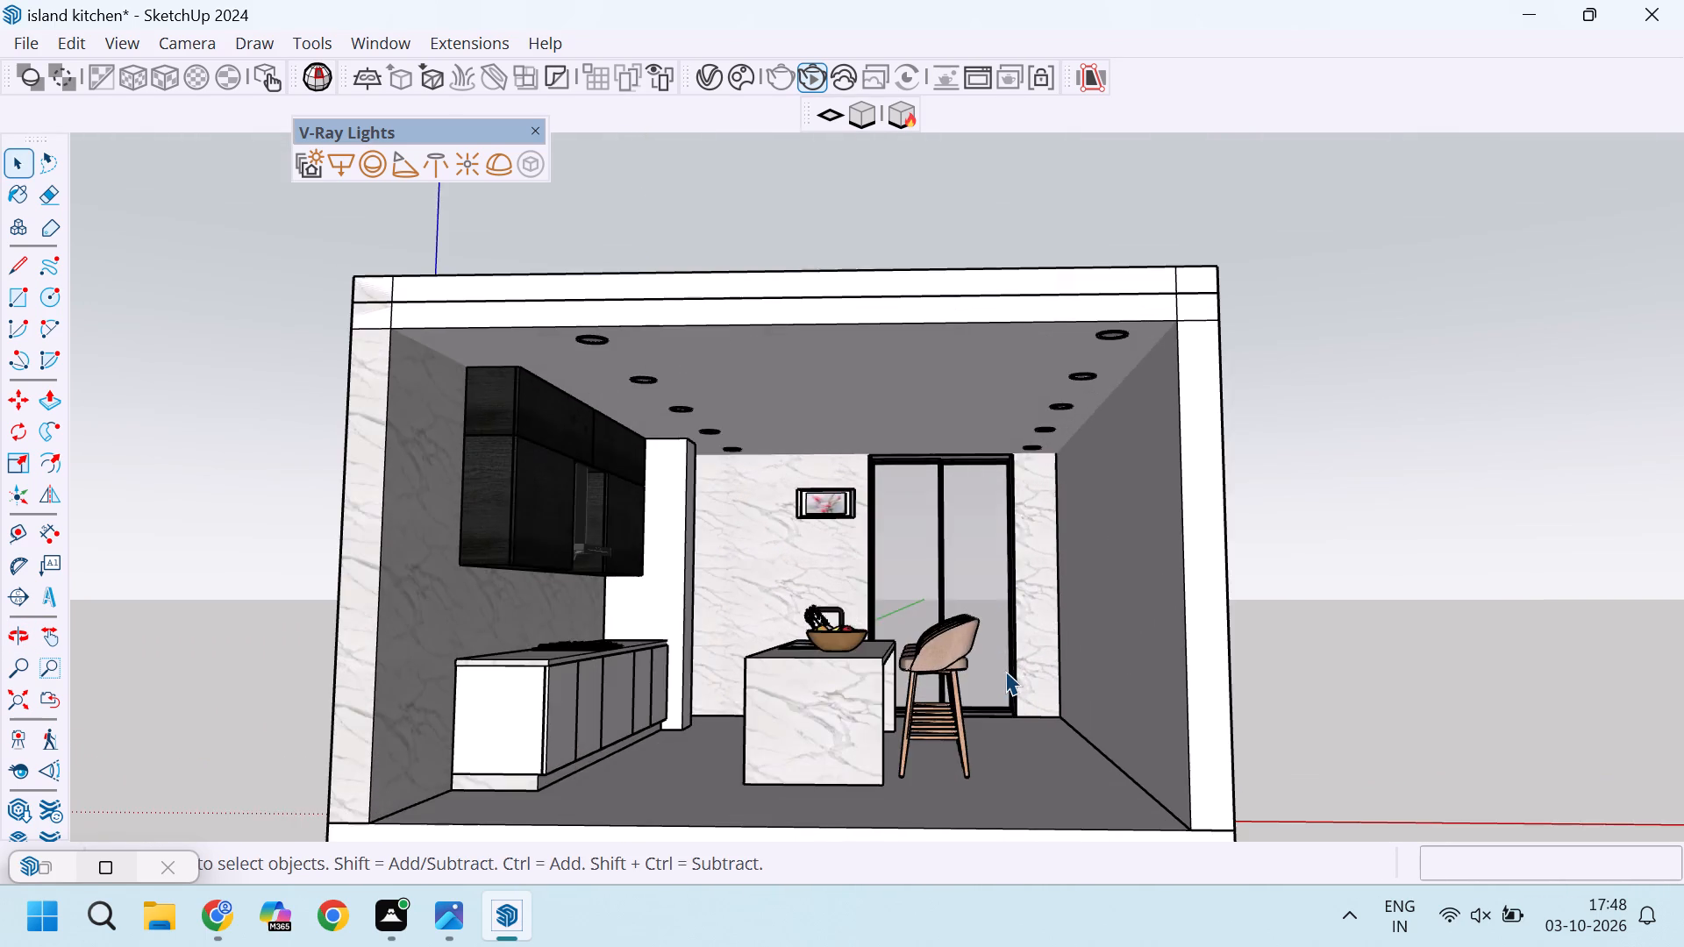
scroll(1005, 671, down, 8)
scroll(1027, 677, up, 7)
scroll(947, 604, down, 4)
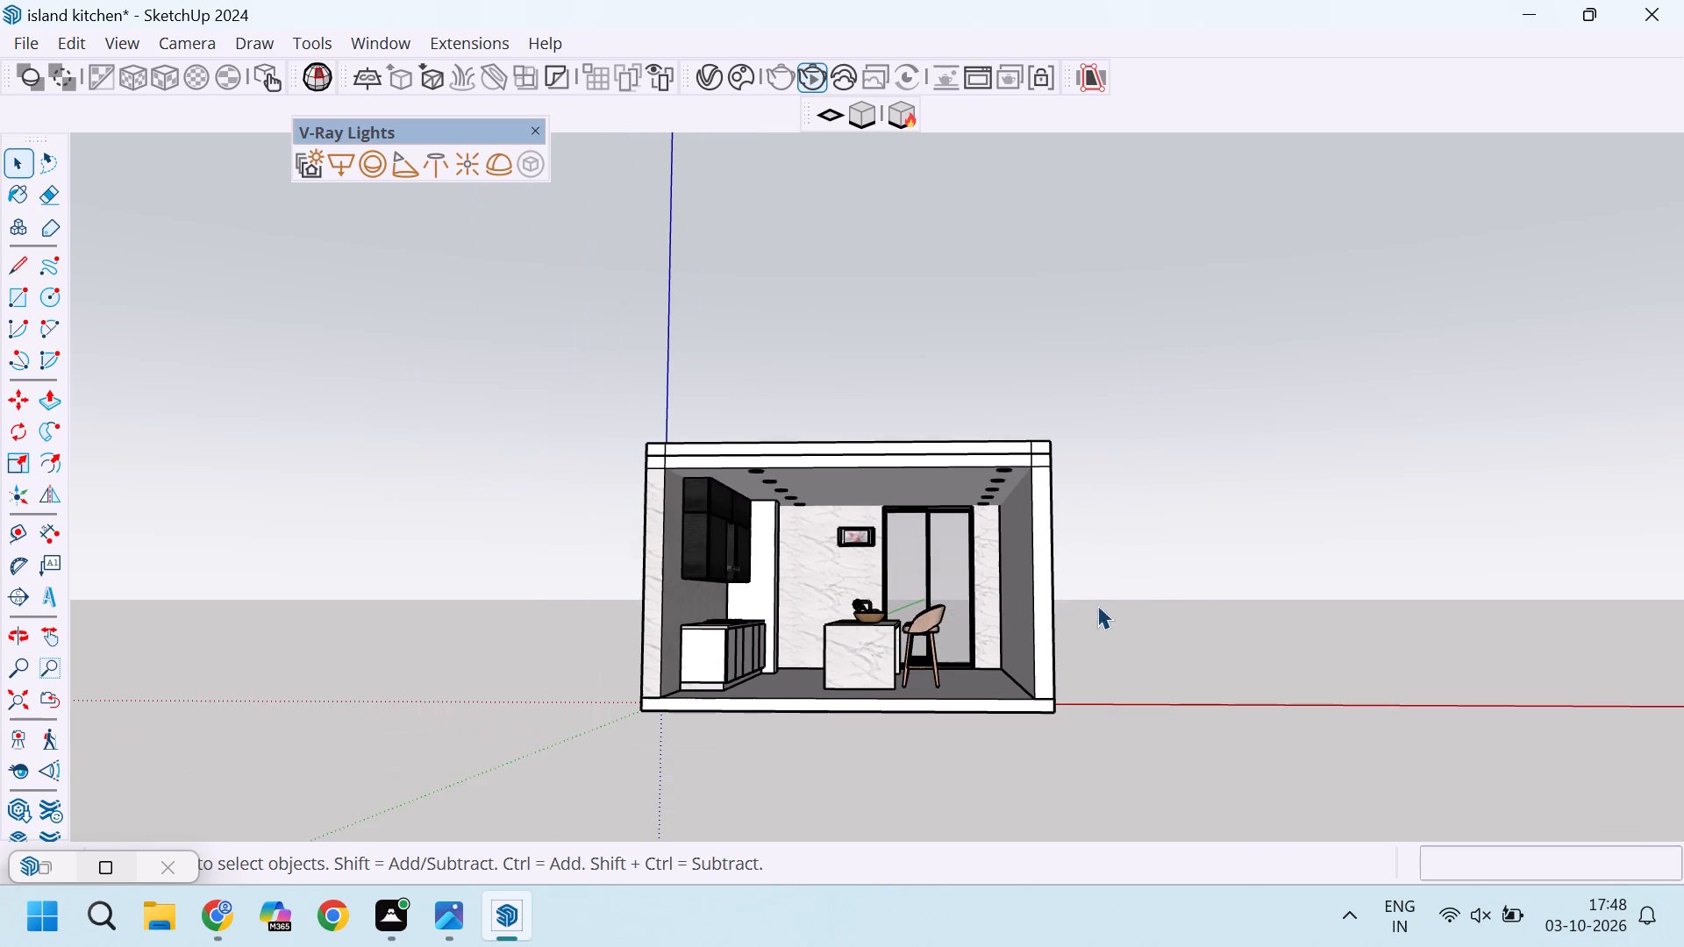
scroll(958, 513, up, 3)
scroll(988, 573, down, 3)
scroll(753, 654, up, 3)
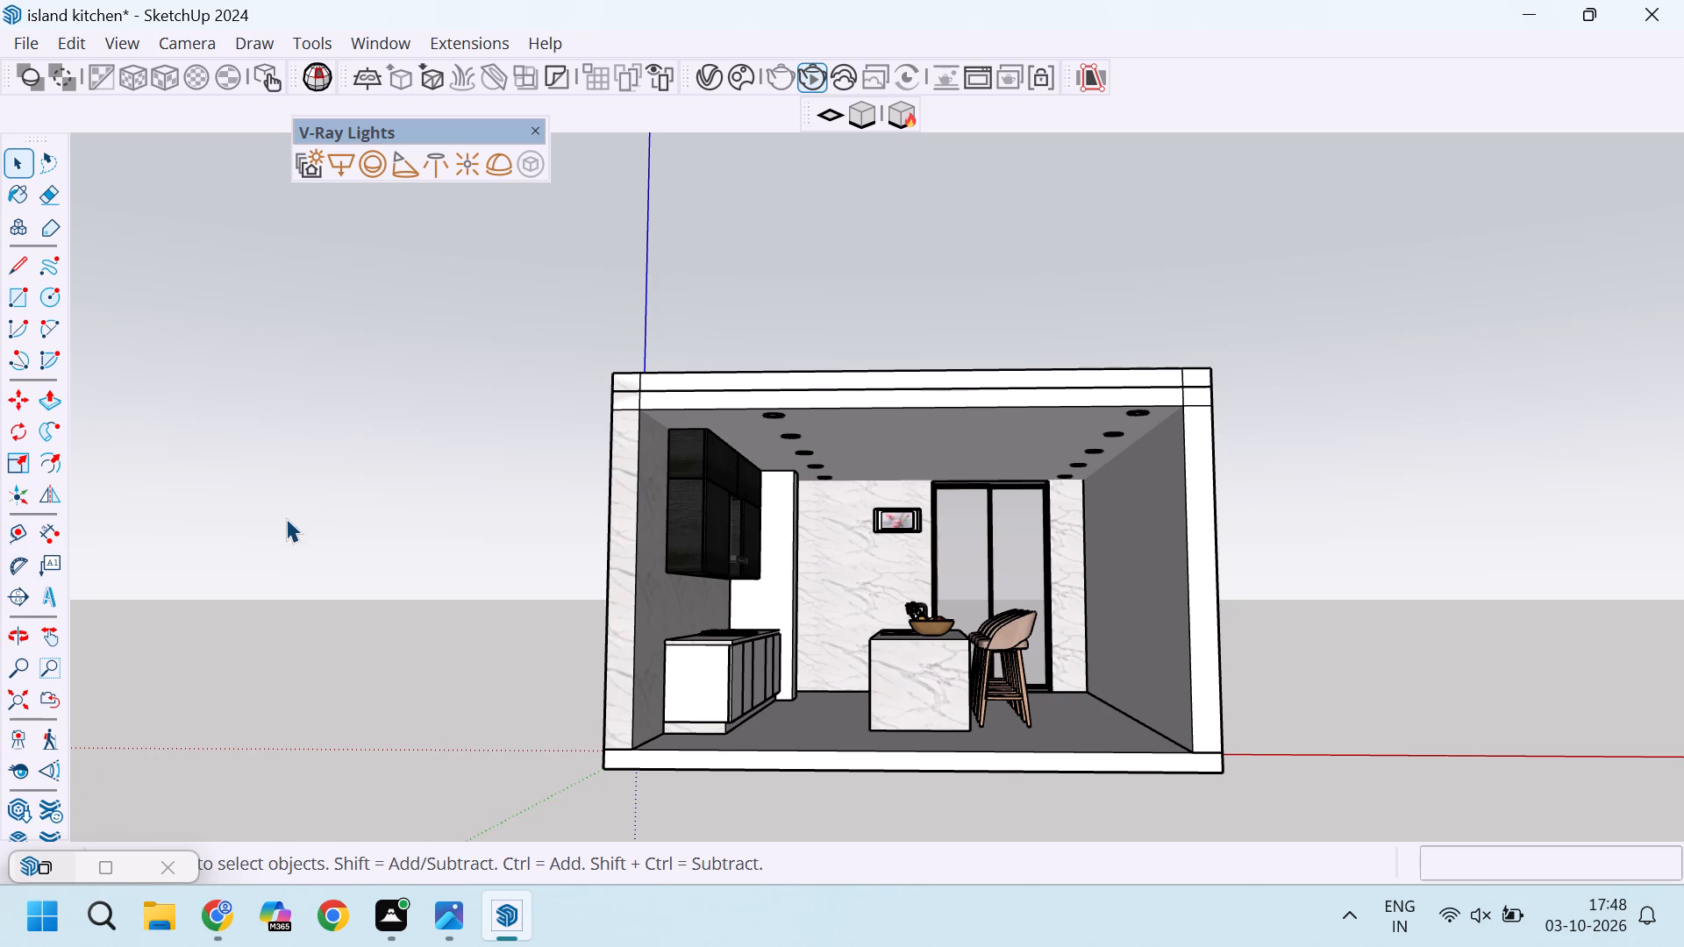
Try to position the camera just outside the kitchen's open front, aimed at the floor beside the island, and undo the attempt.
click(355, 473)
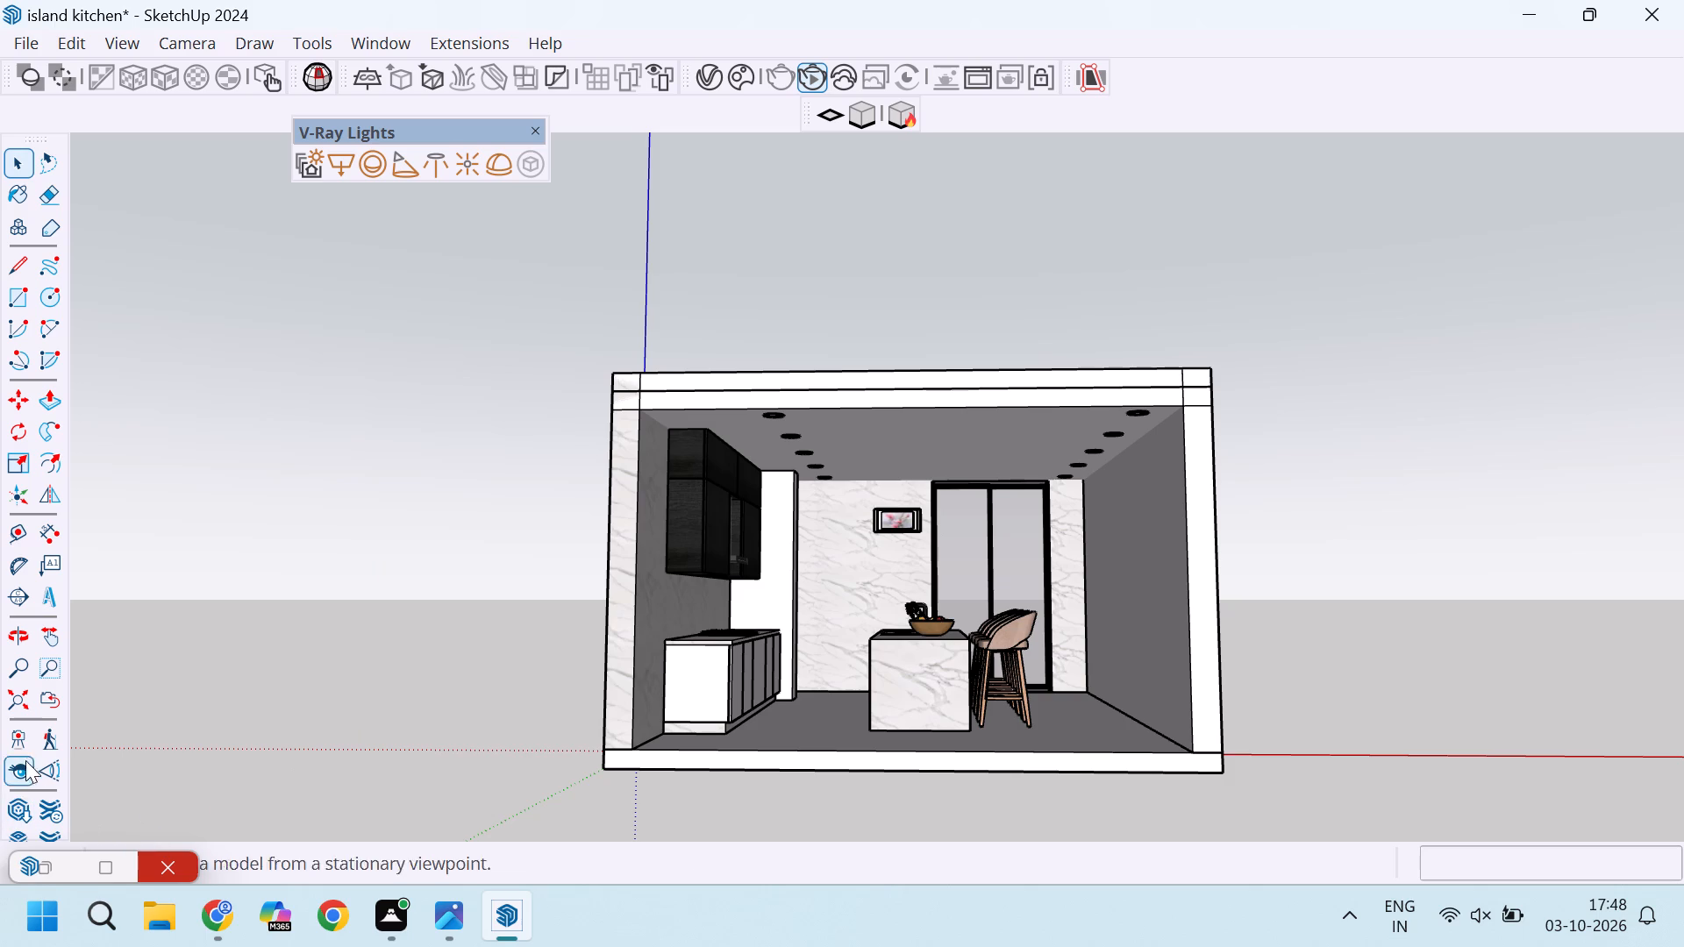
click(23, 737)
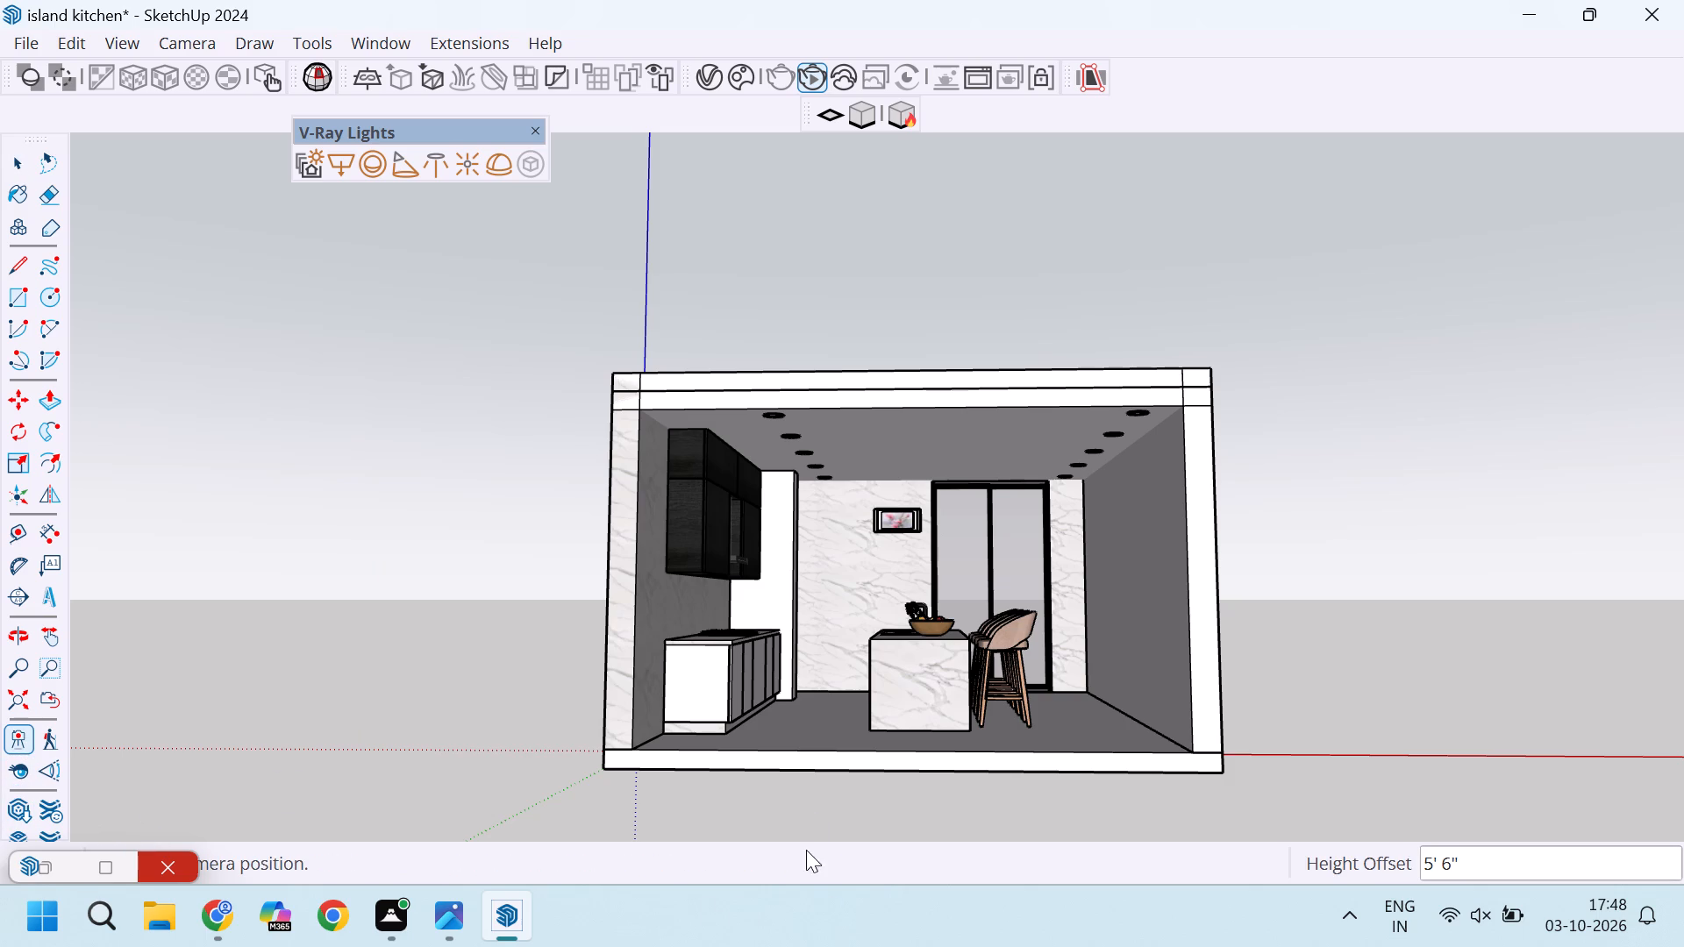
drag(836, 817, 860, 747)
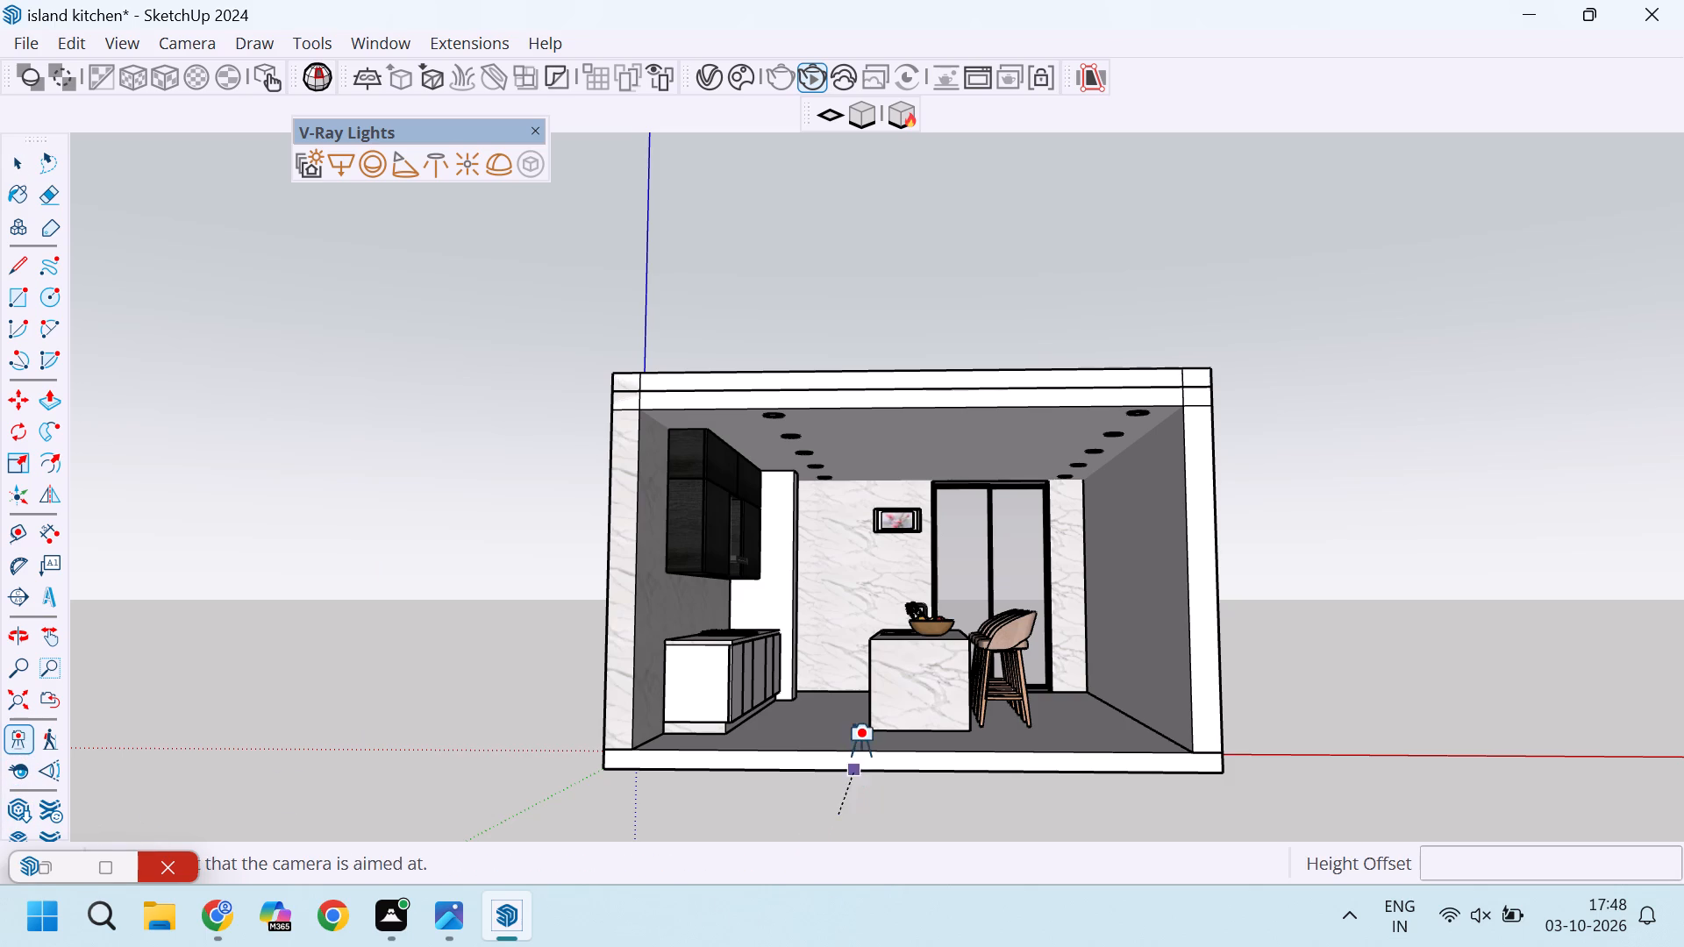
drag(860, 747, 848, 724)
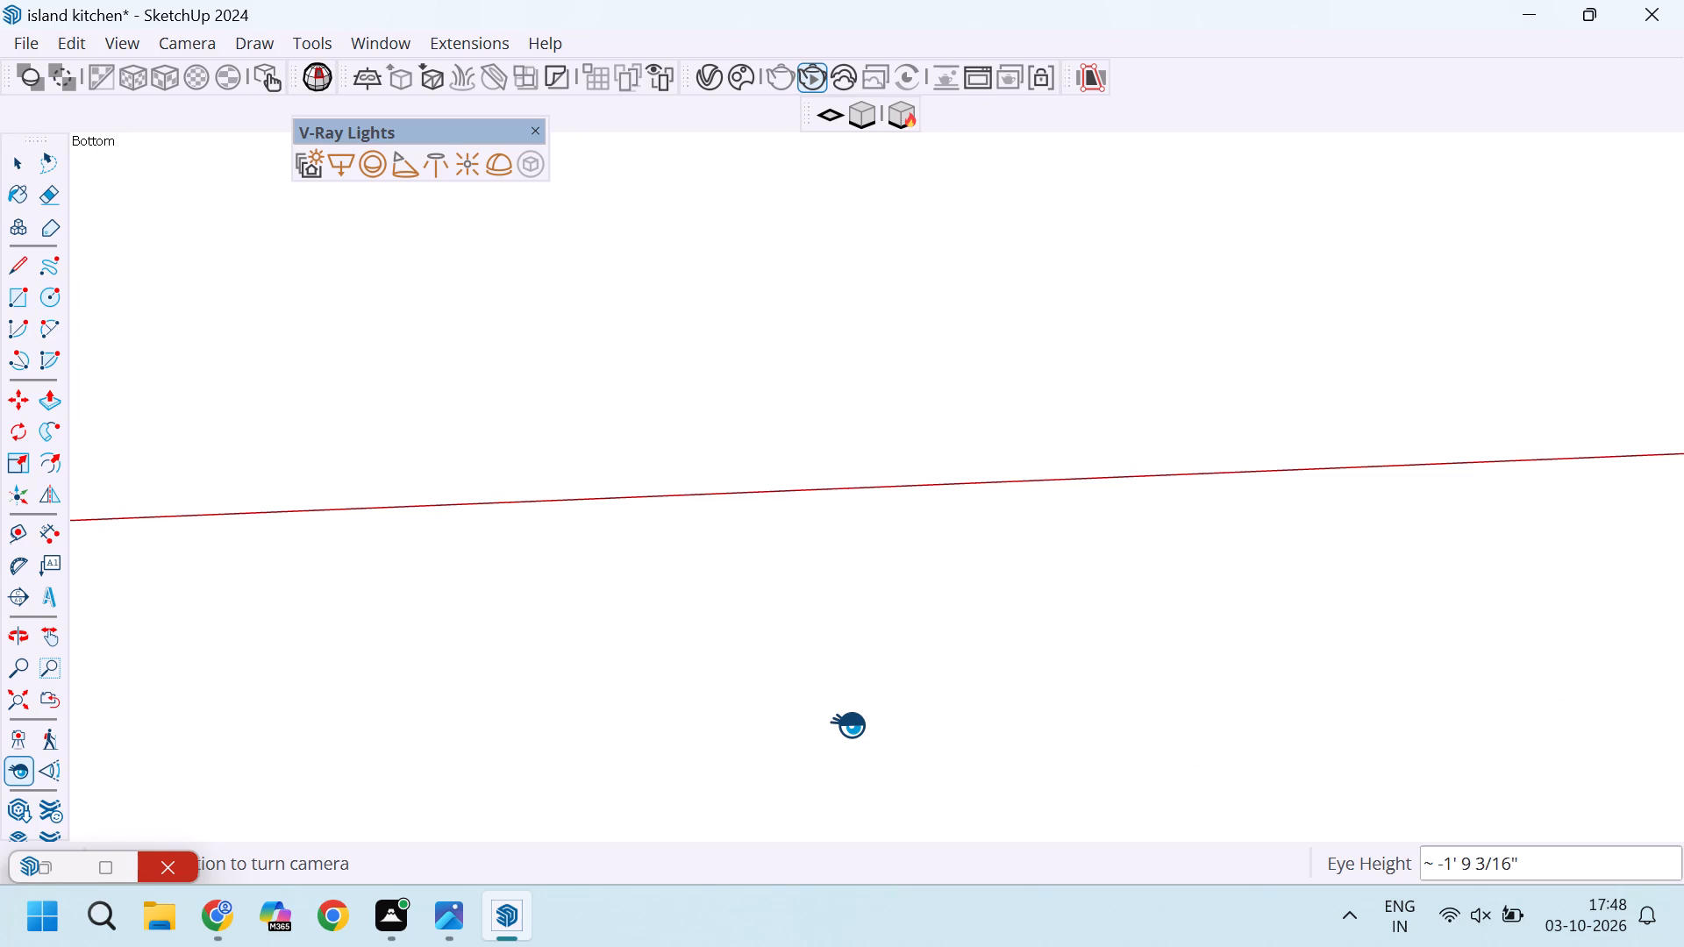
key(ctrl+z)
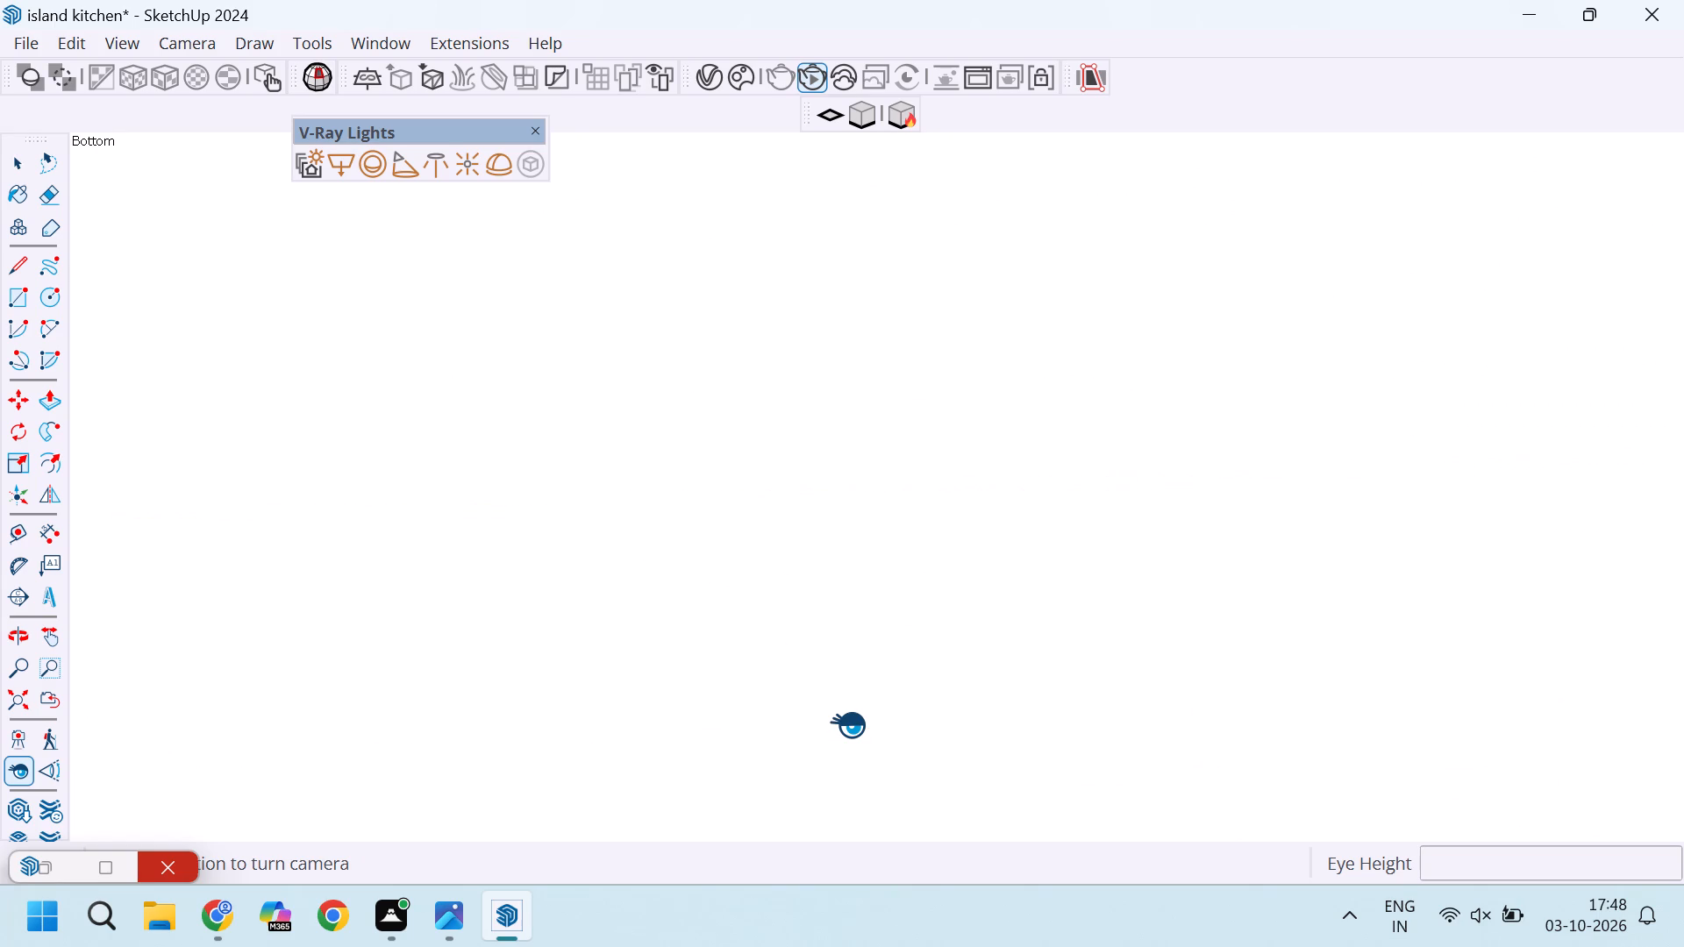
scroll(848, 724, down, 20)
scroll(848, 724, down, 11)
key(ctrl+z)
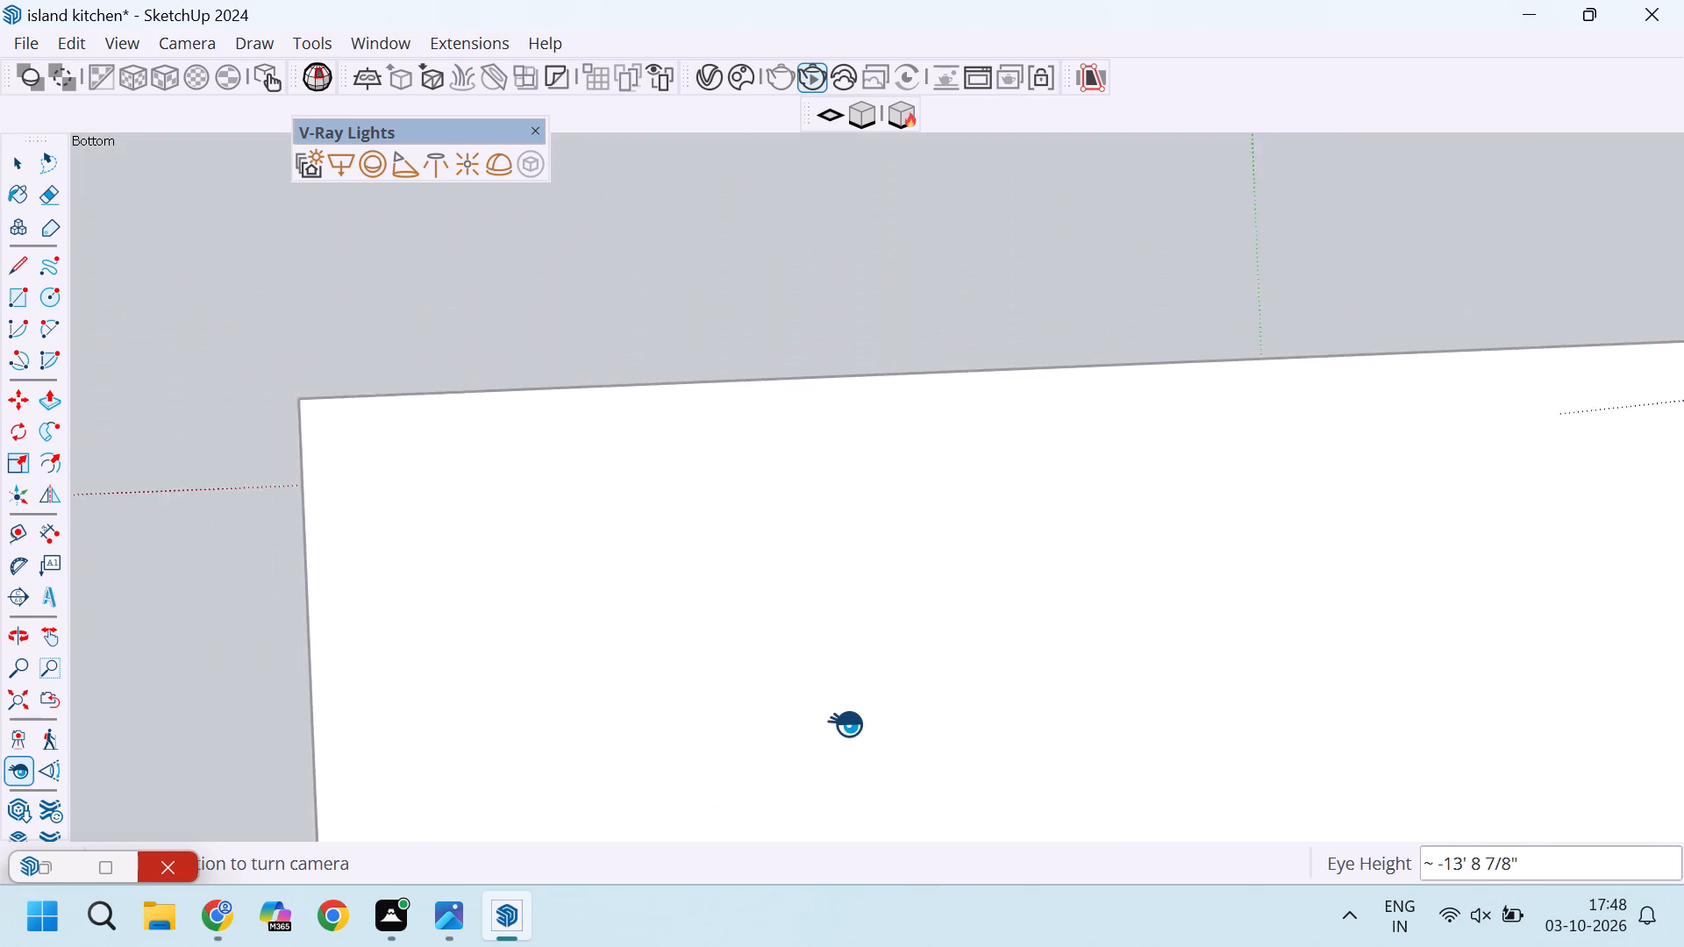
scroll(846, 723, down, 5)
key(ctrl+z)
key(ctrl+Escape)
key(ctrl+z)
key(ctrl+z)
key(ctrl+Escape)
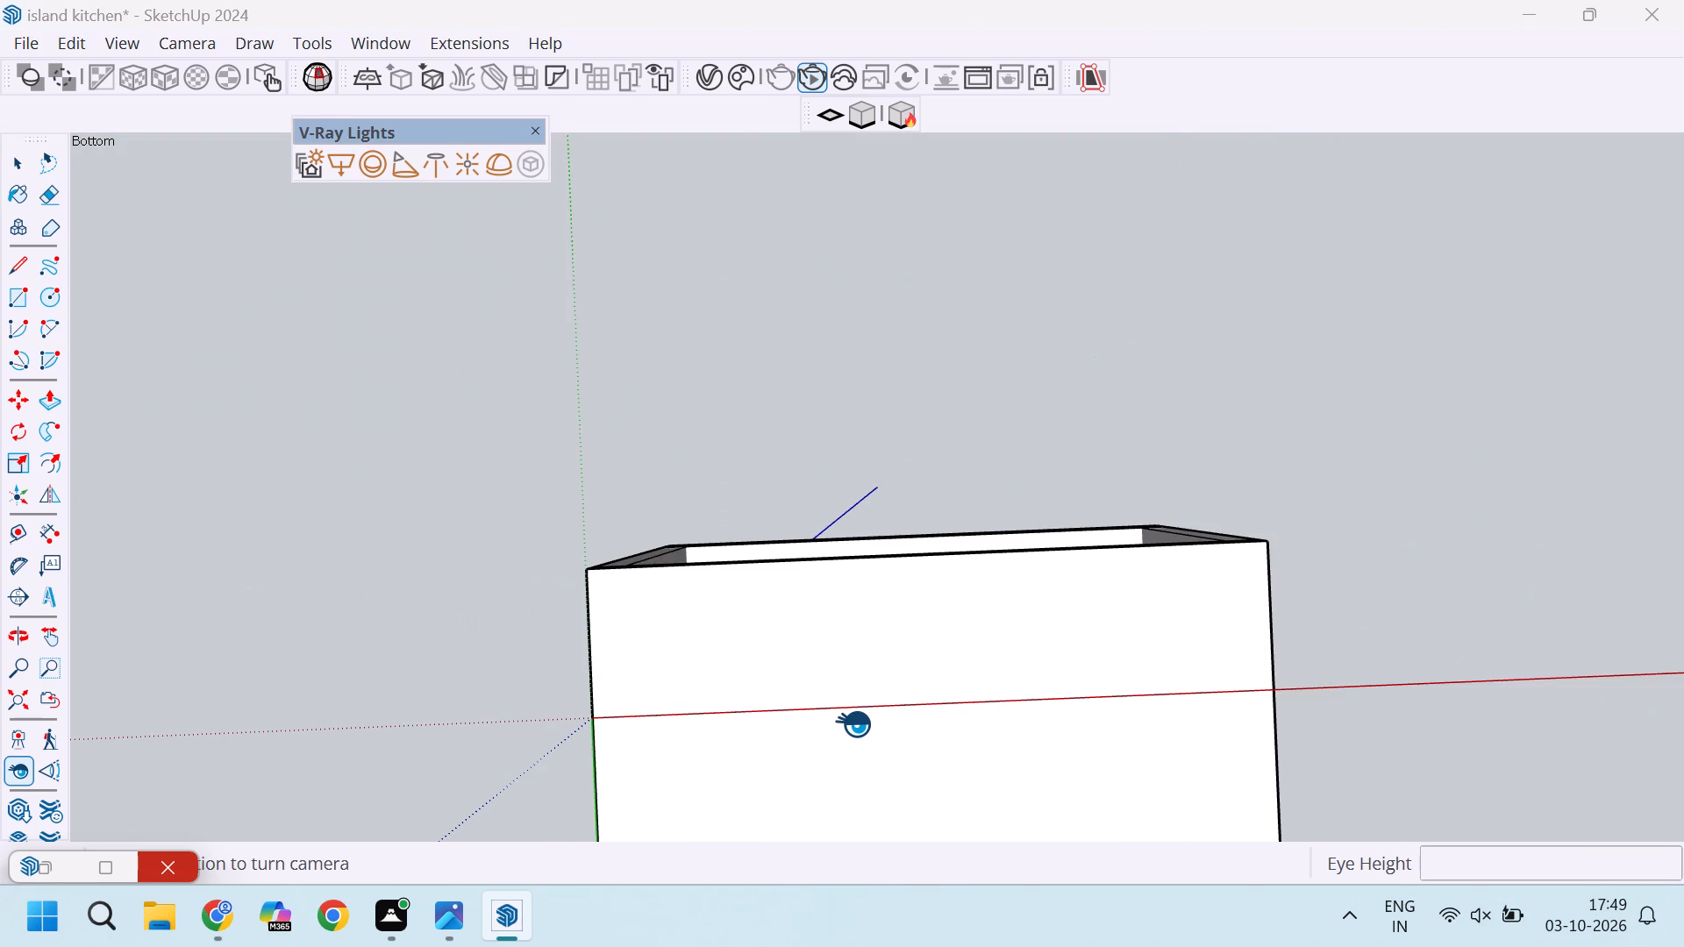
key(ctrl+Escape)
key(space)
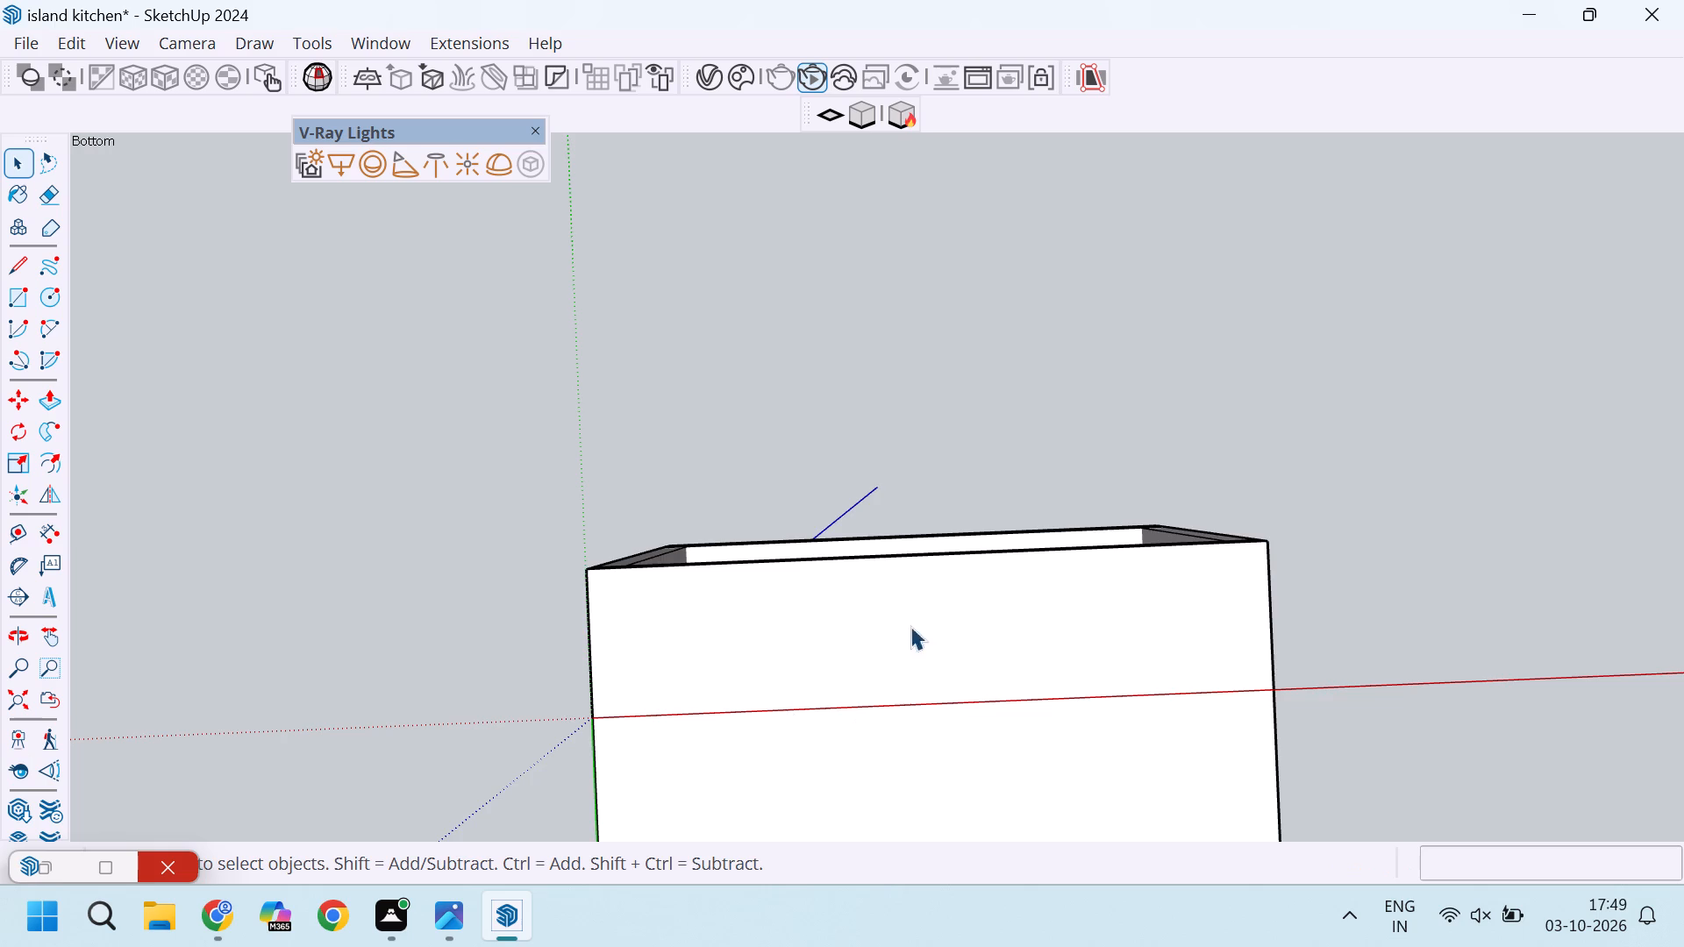
Bring the view back from below the model to the whole kitchen interior seen through its open front.
scroll(1250, 615, down, 11)
drag(1246, 545, 1276, 650)
middle_drag(1223, 528, 1217, 691)
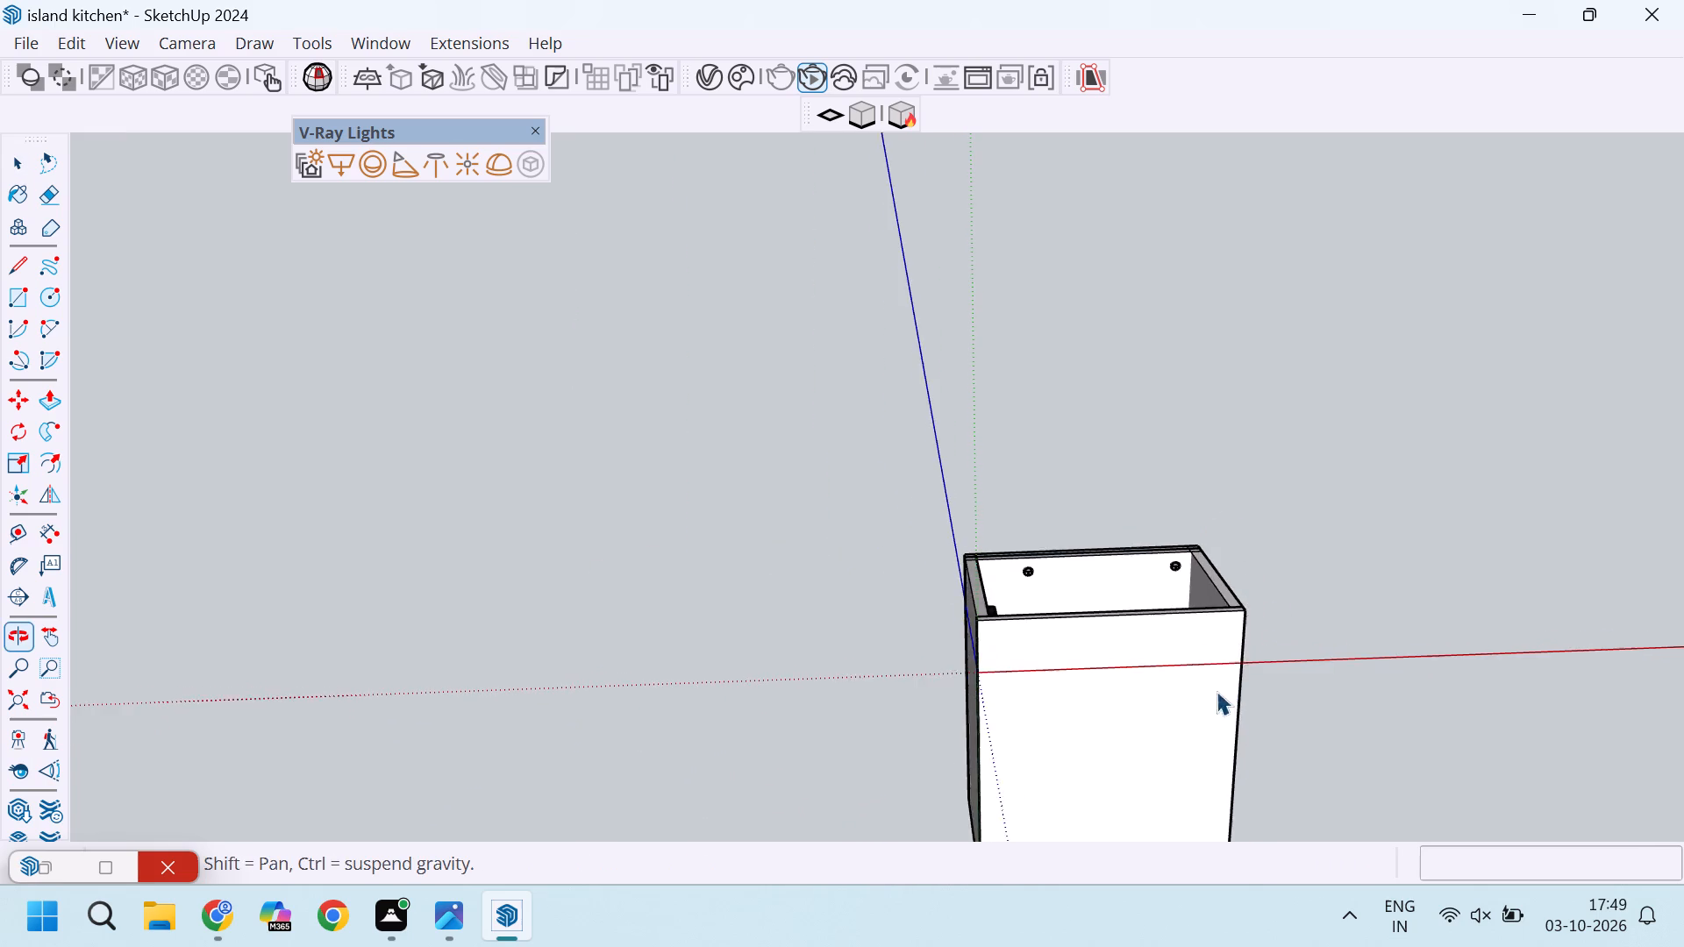
middle_drag(1217, 691, 1224, 689)
scroll(282, 757, up, 5)
click(160, 864)
scroll(663, 734, down, 8)
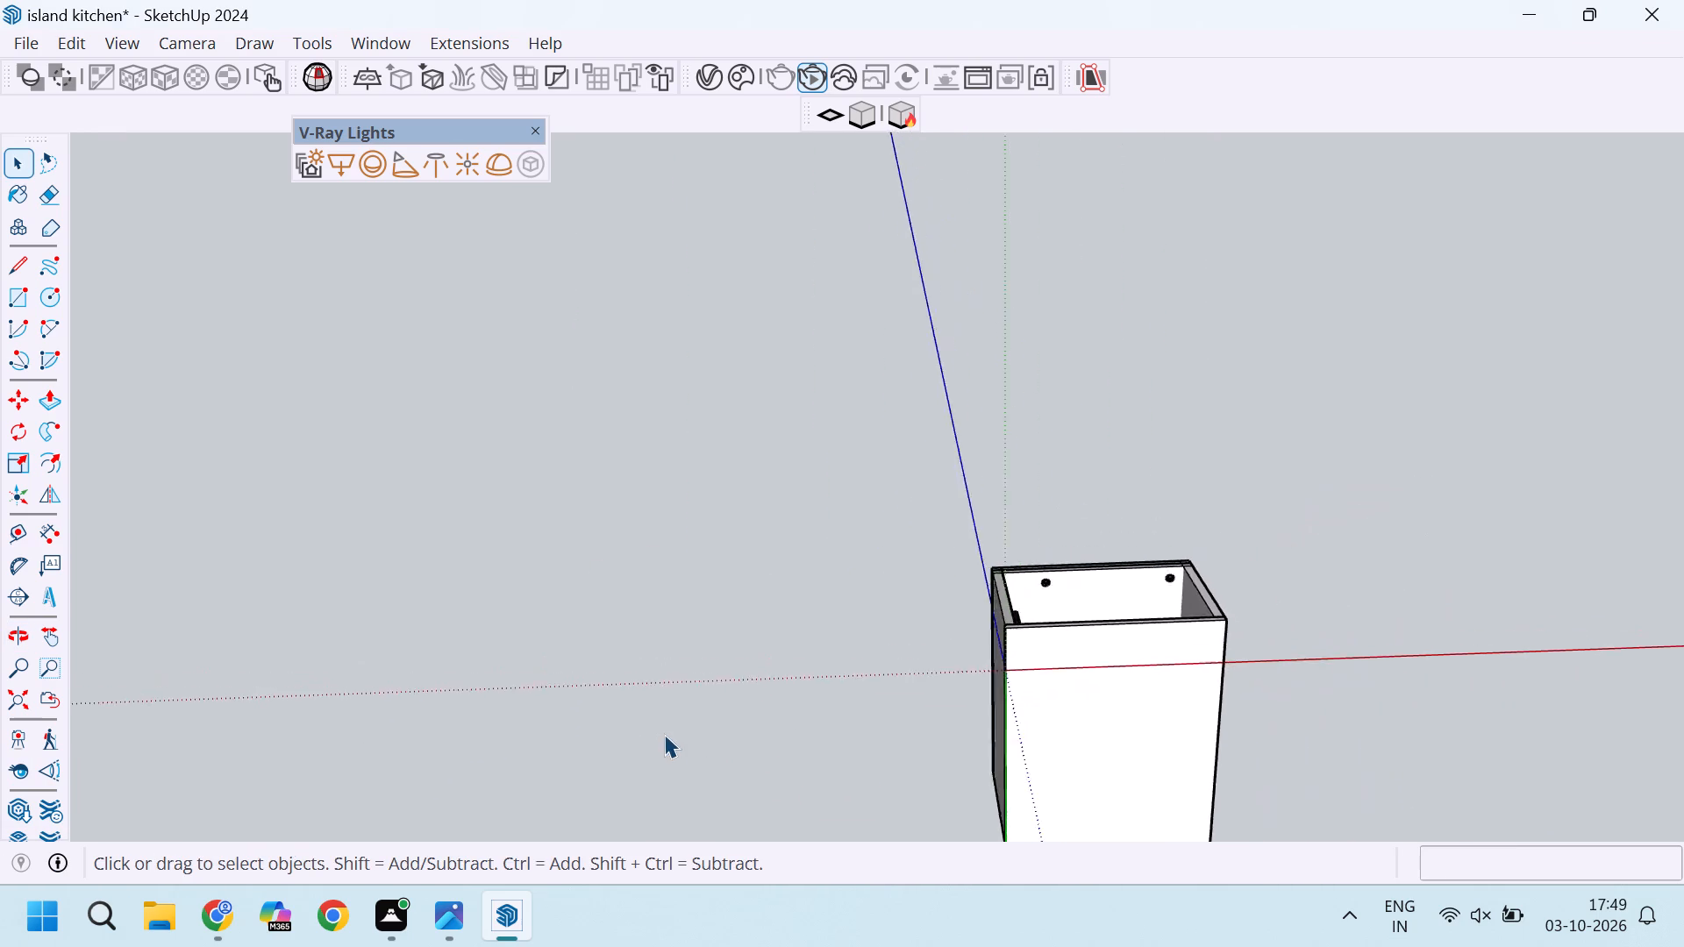
scroll(664, 734, down, 3)
middle_drag(1024, 667, 1003, 799)
scroll(1163, 541, up, 1)
middle_drag(1163, 539, 1086, 857)
middle_drag(1045, 419, 1045, 622)
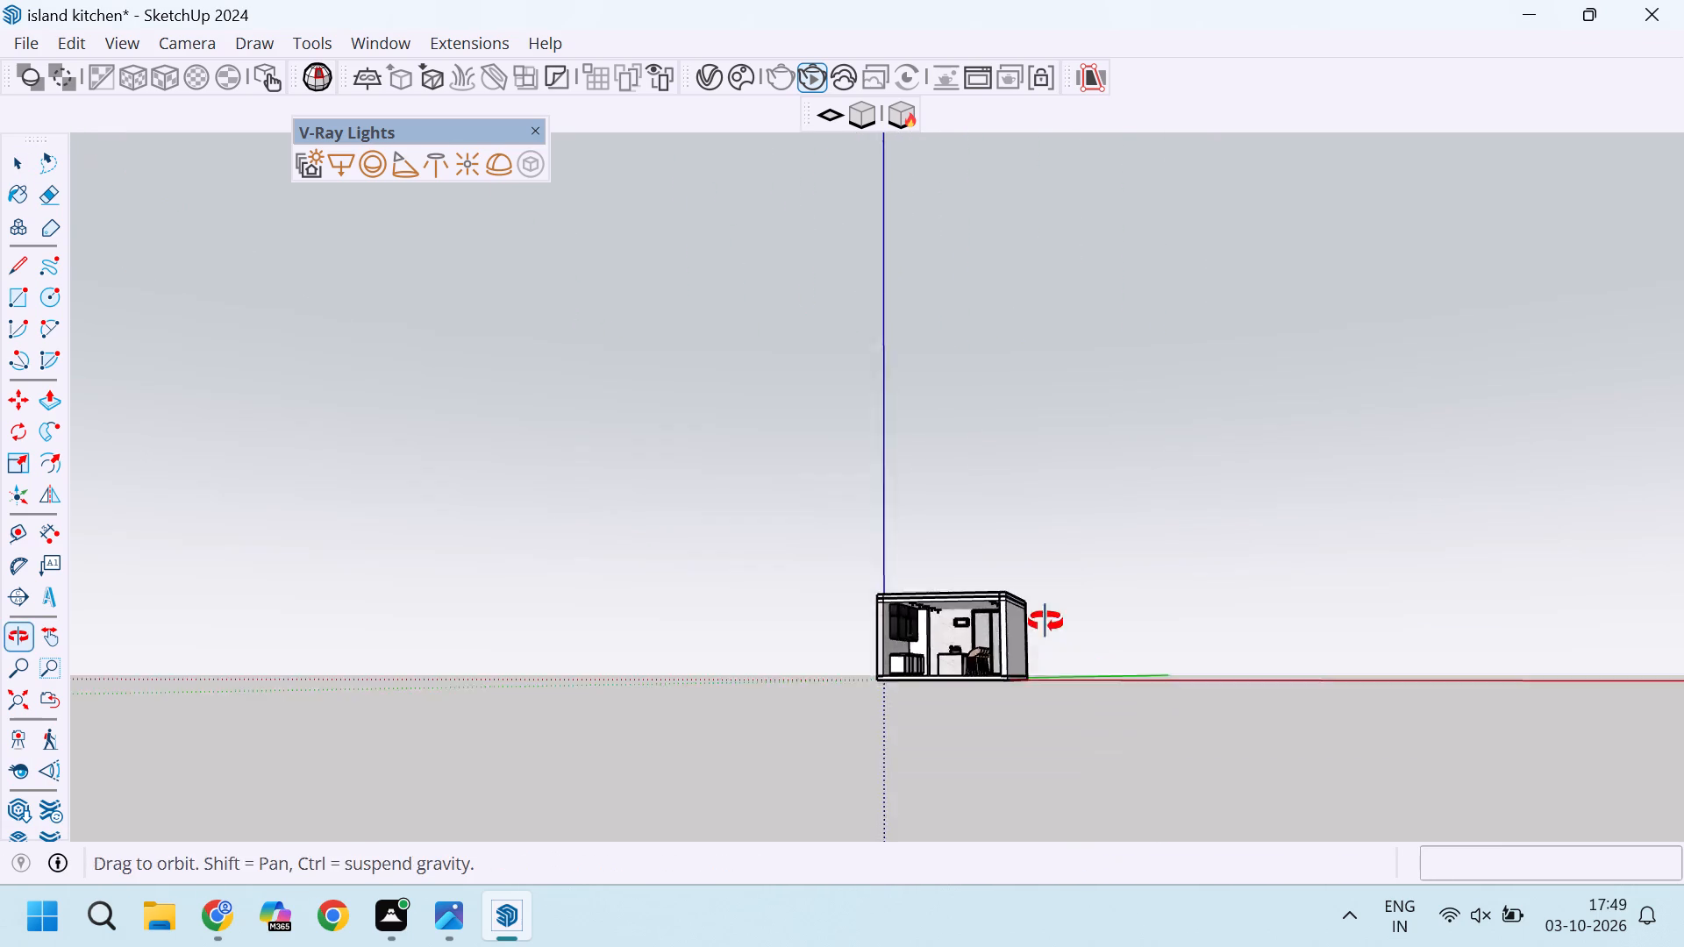
middle_drag(1045, 622, 1102, 722)
scroll(1085, 698, up, 13)
middle_drag(1100, 668, 1081, 514)
scroll(990, 545, up, 4)
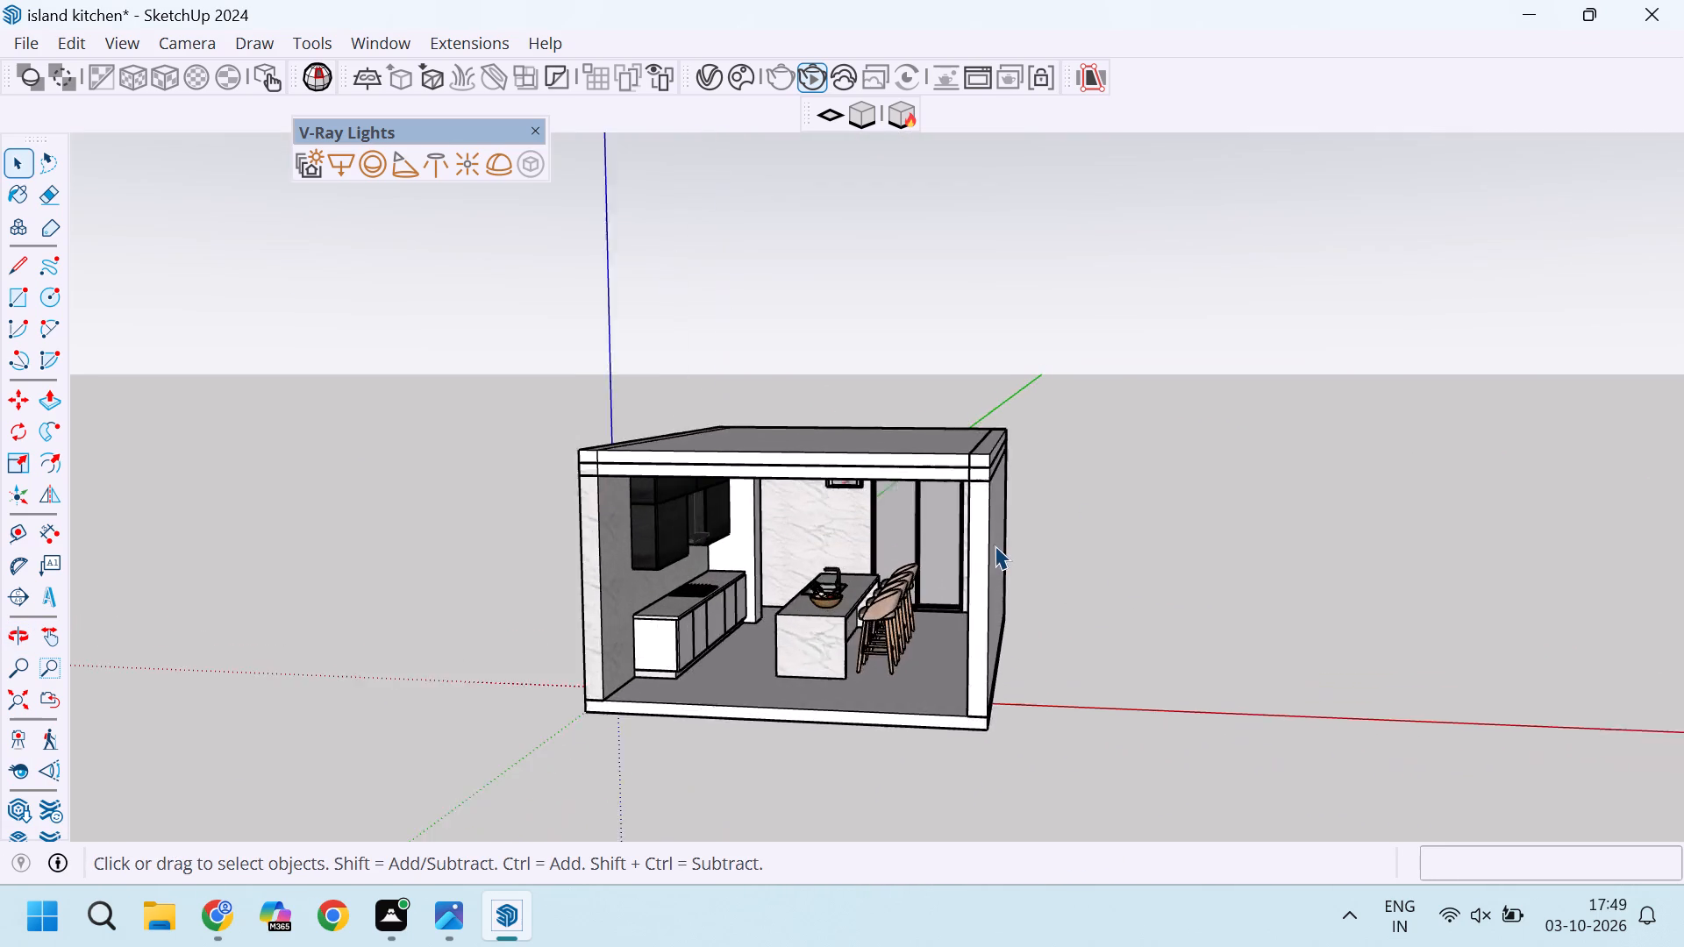
scroll(995, 545, up, 9)
scroll(1085, 528, down, 4)
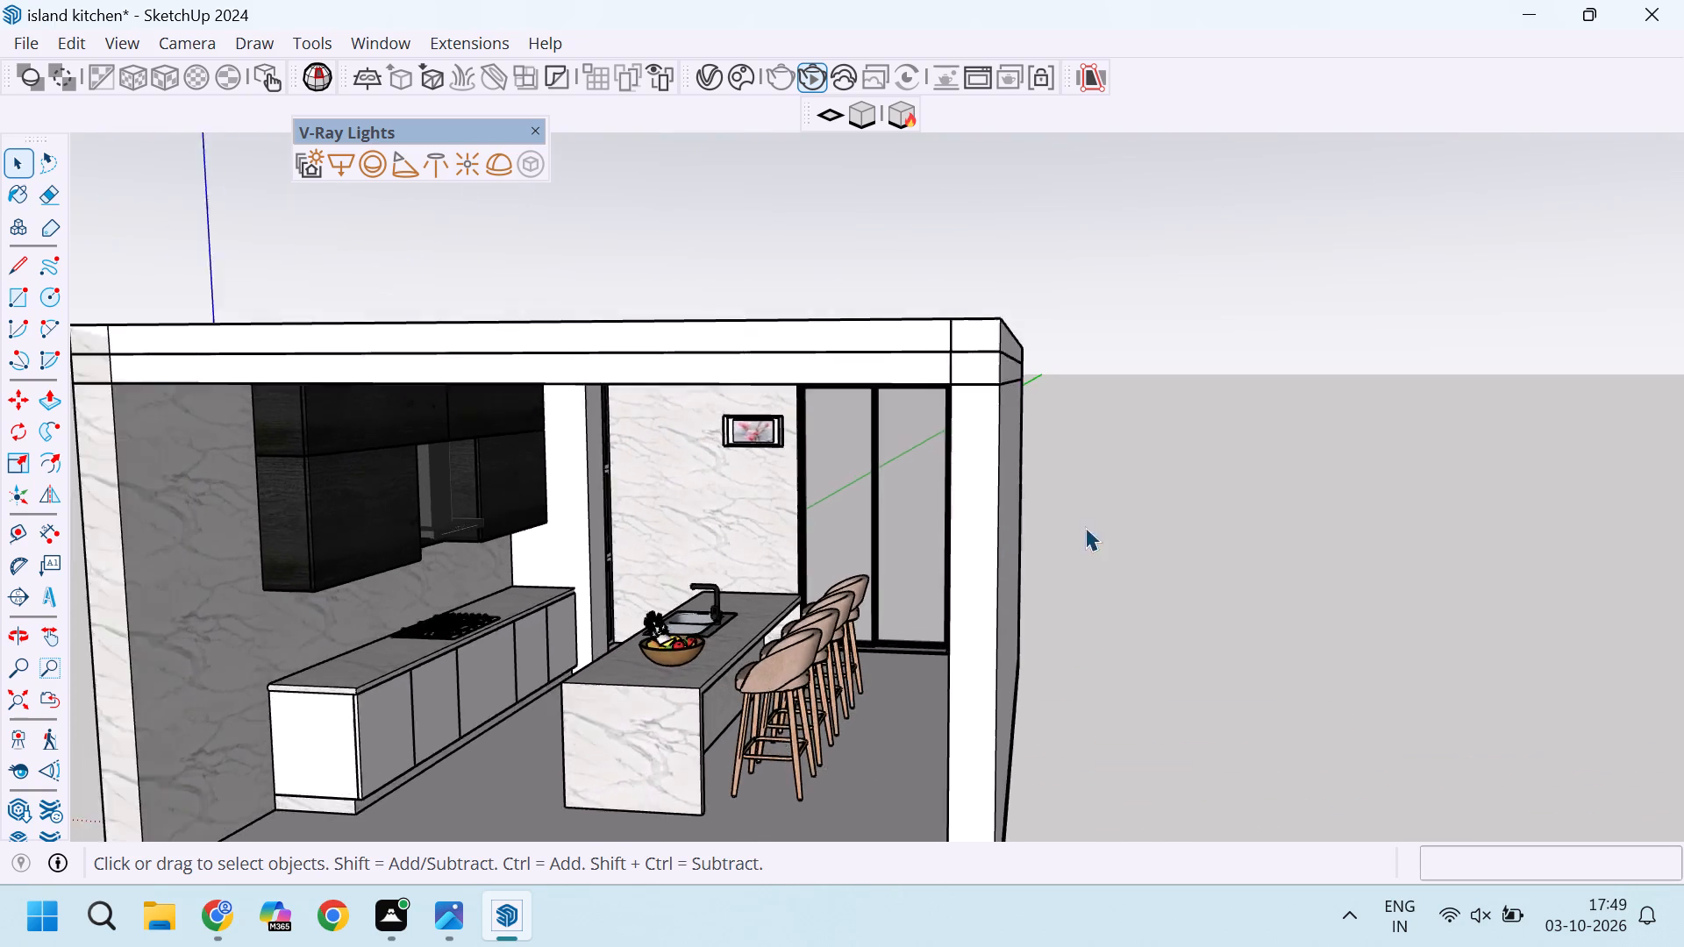
scroll(1085, 527, down, 2)
middle_drag(837, 612, 888, 549)
scroll(802, 602, up, 4)
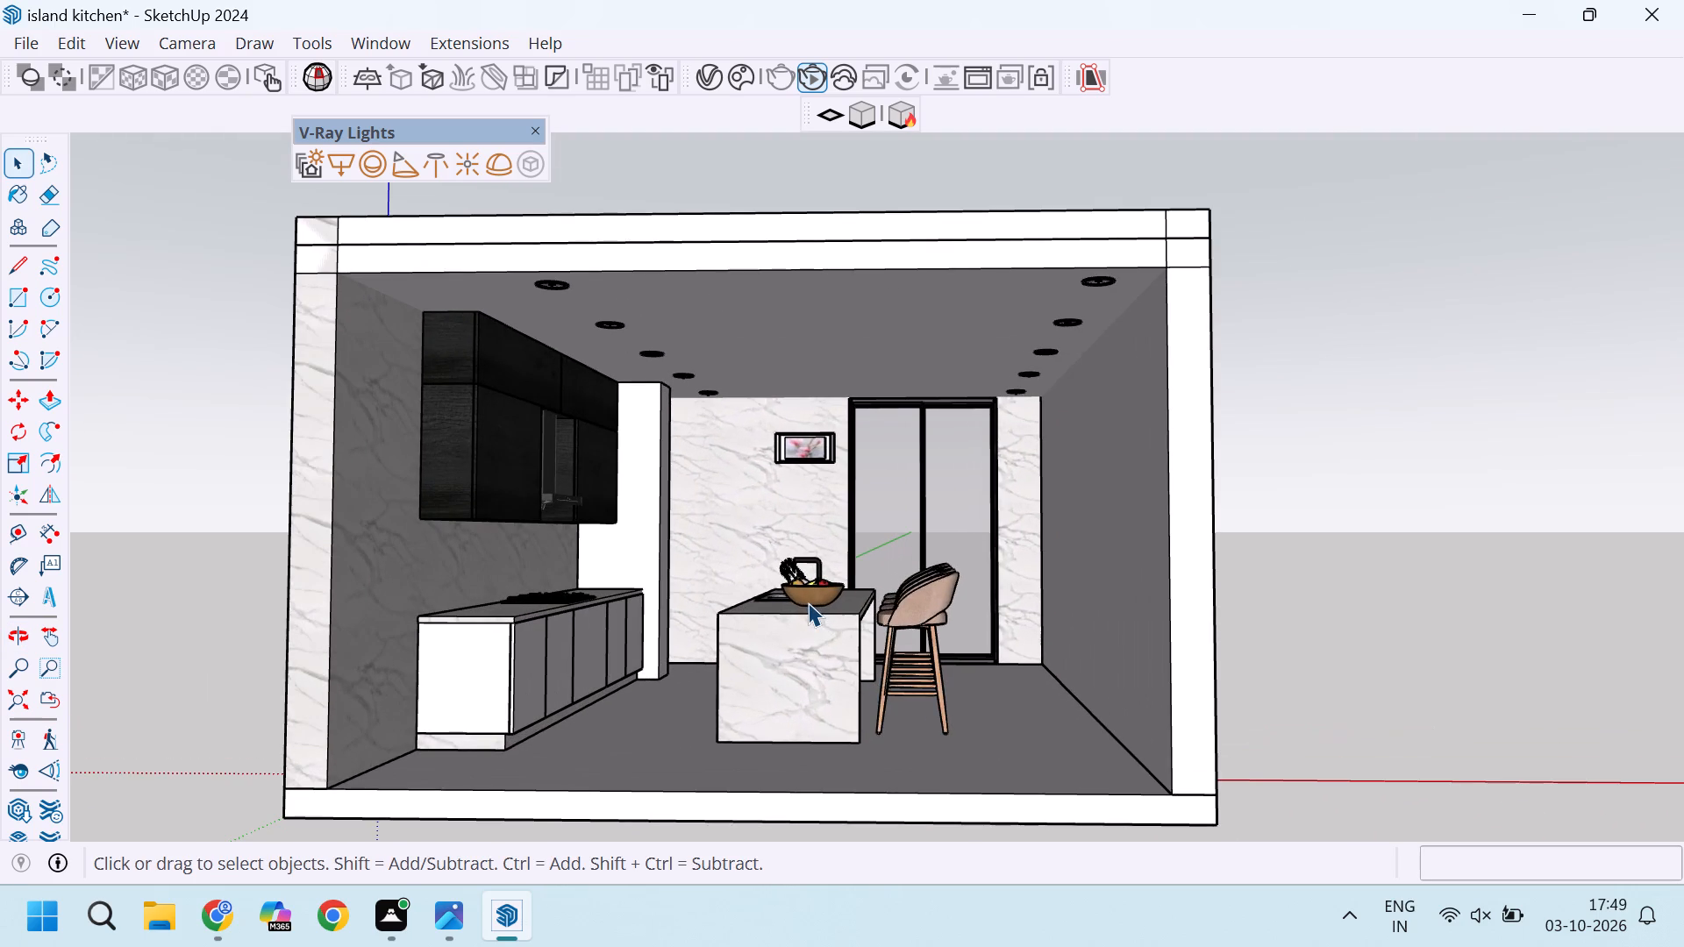
scroll(789, 603, up, 10)
scroll(874, 623, down, 5)
Examine the island, bar stools, counter and wall cabinets through the open front from different angles and distances.
middle_drag(907, 694, 922, 741)
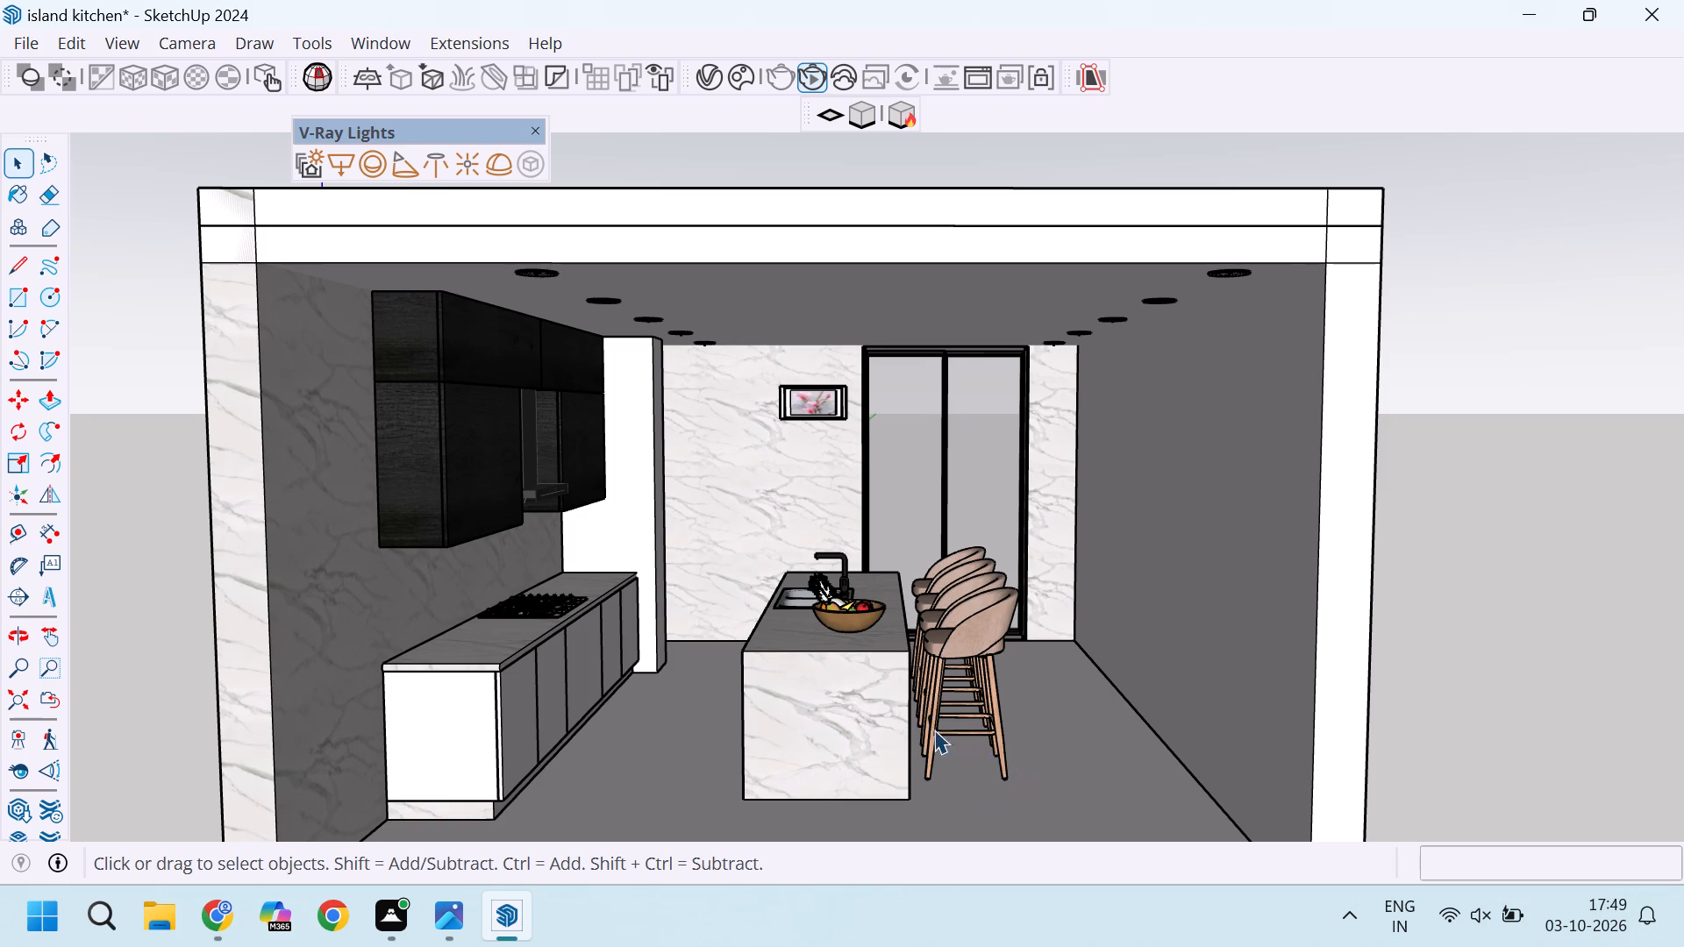
middle_drag(984, 722, 874, 722)
scroll(823, 616, up, 8)
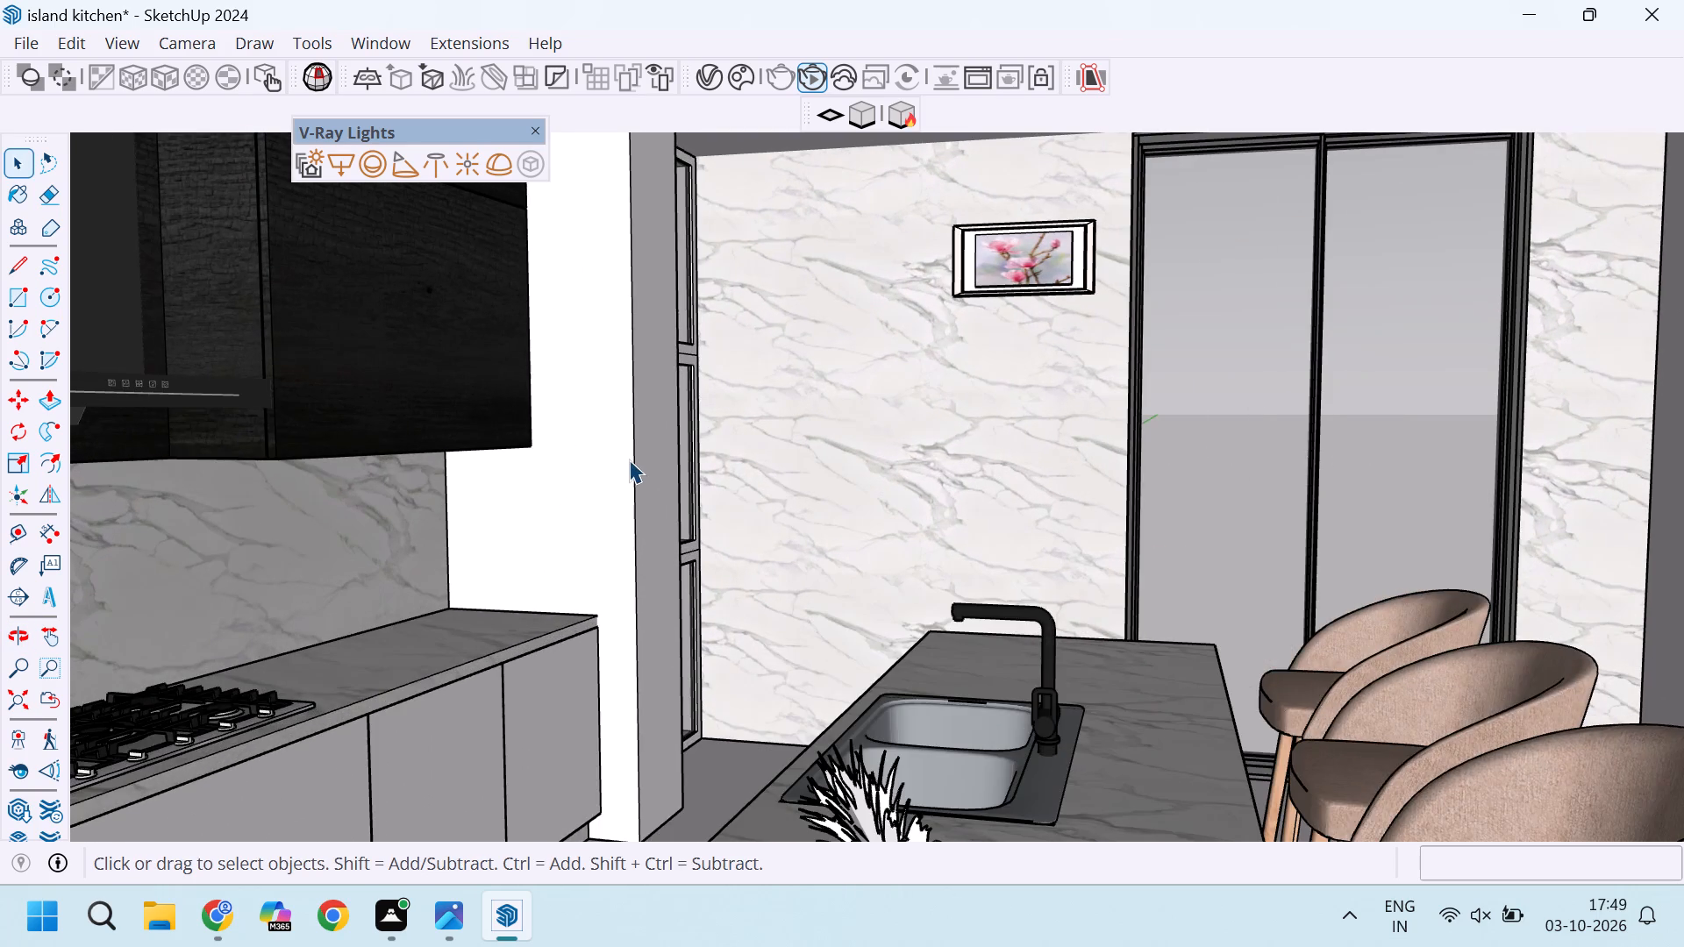
scroll(629, 462, down, 11)
scroll(693, 557, down, 3)
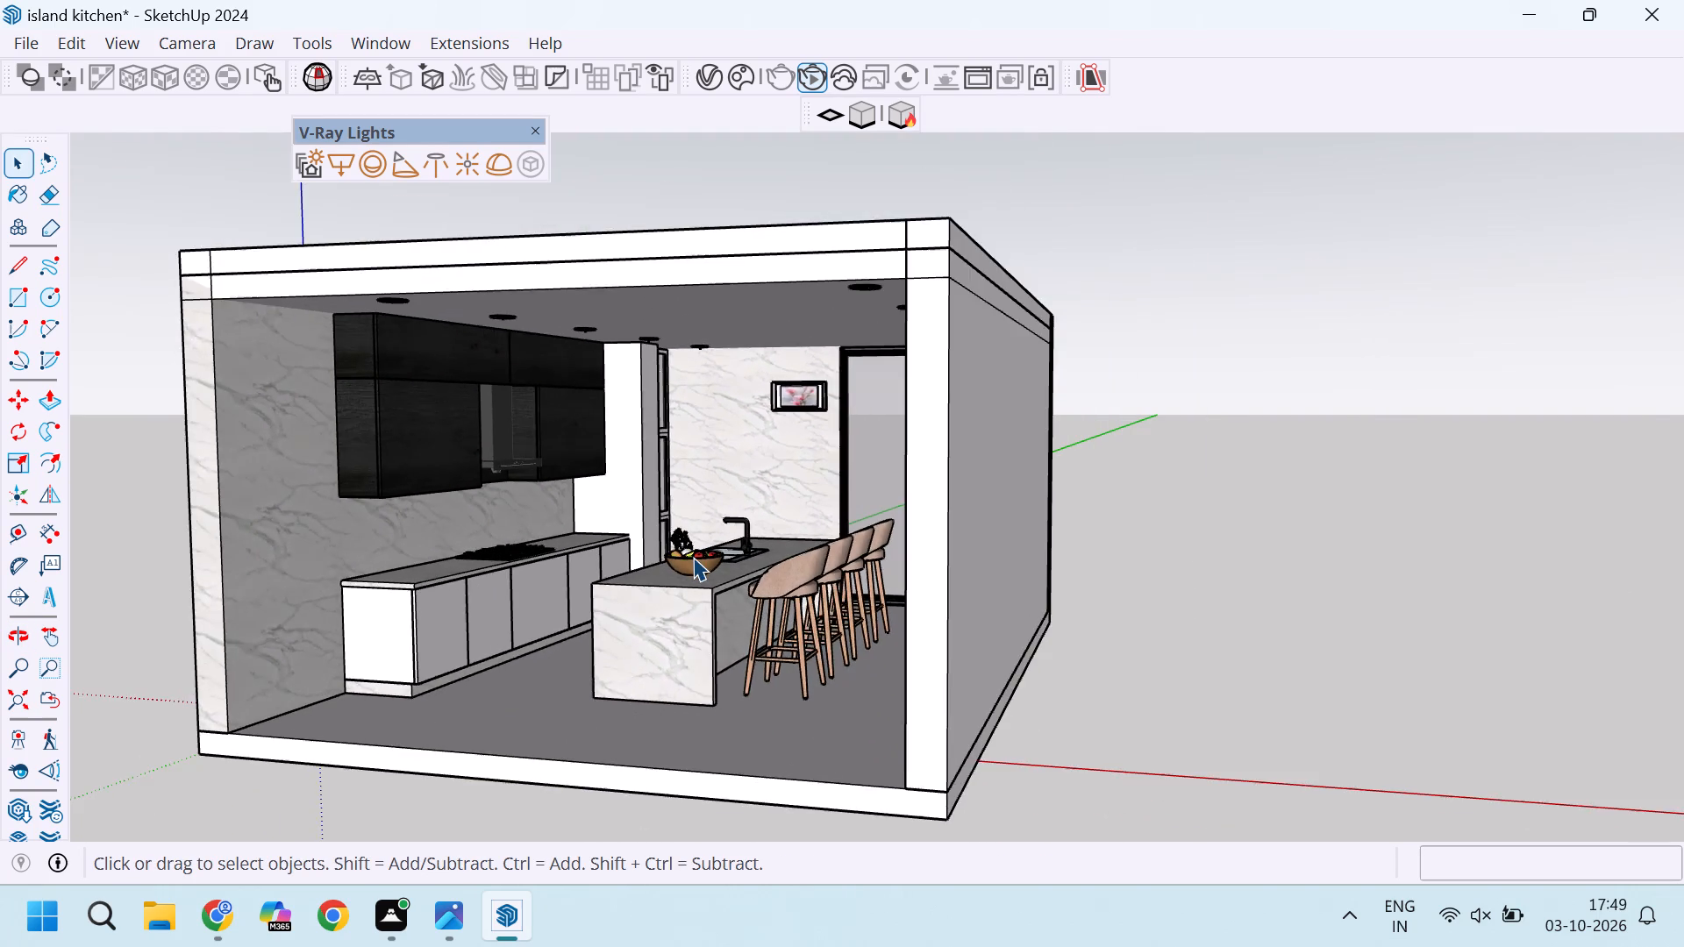
scroll(693, 557, down, 2)
scroll(654, 680, up, 7)
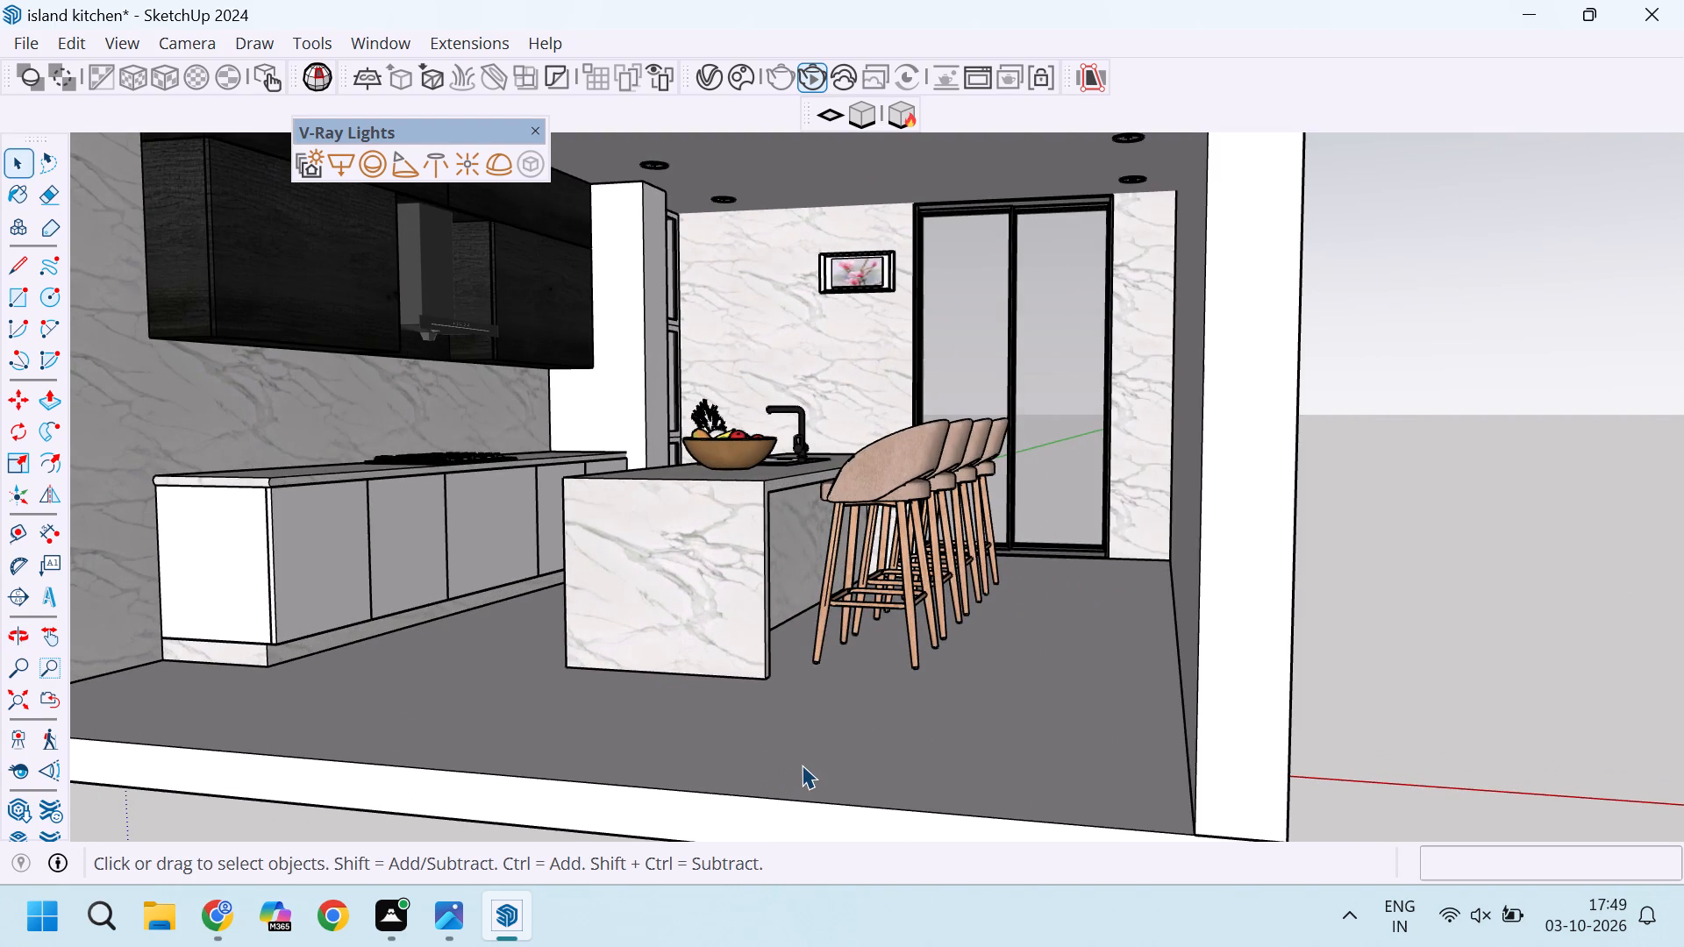
scroll(802, 765, down, 7)
scroll(803, 749, up, 2)
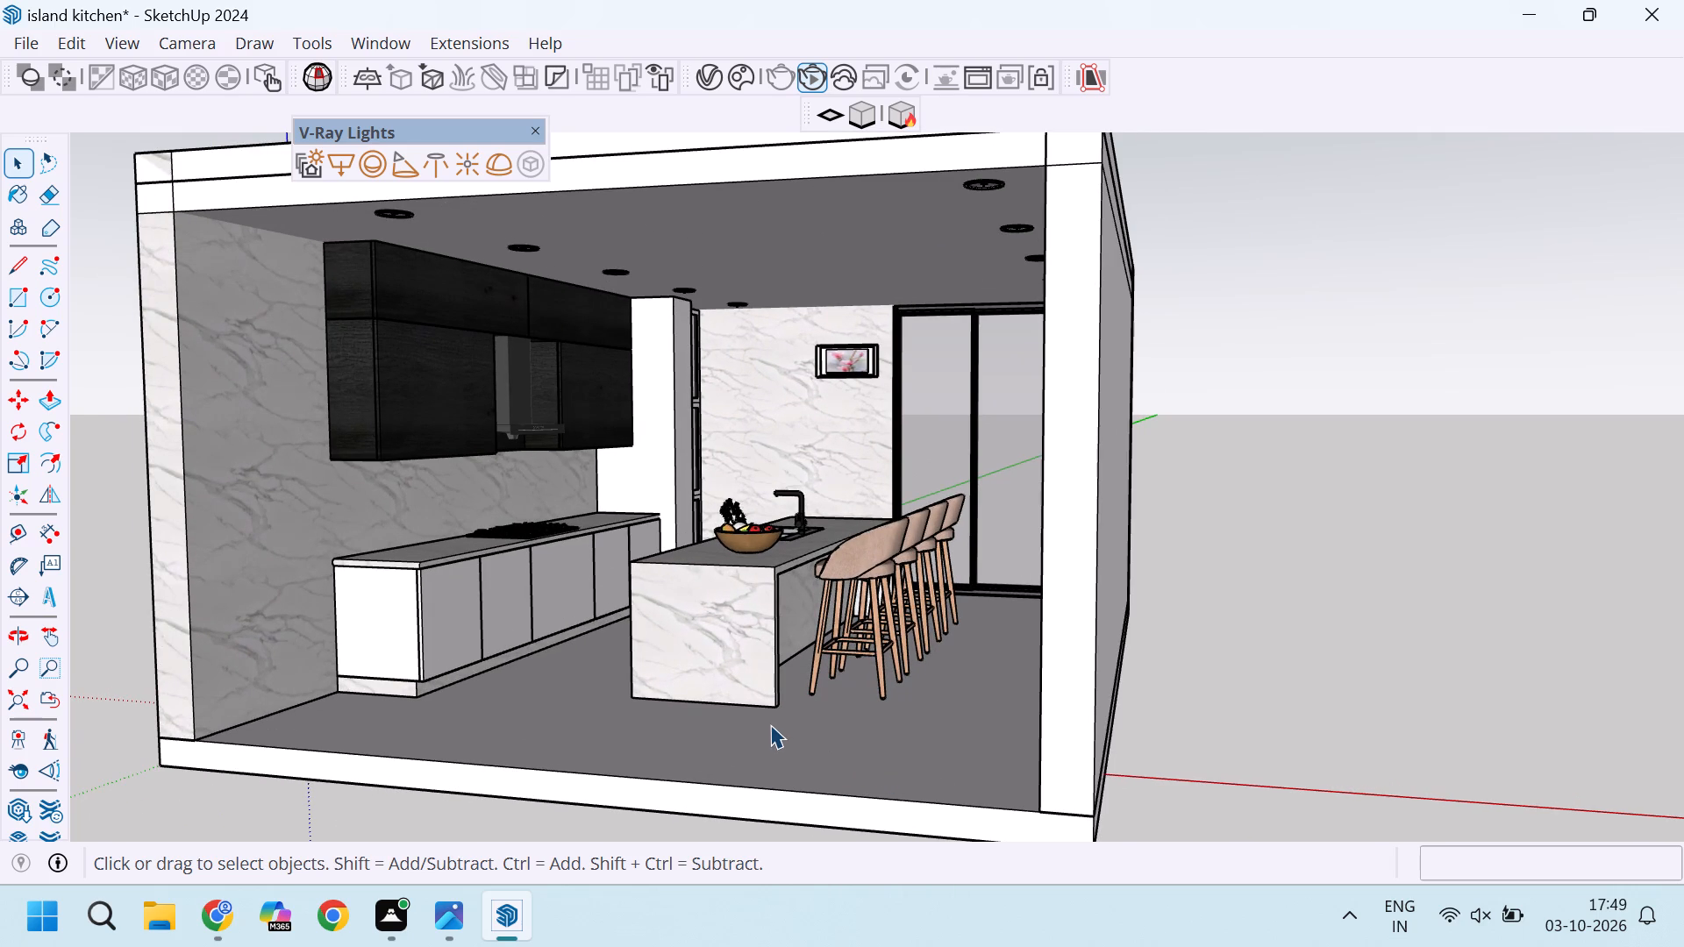
scroll(883, 621, down, 7)
scroll(946, 731, up, 6)
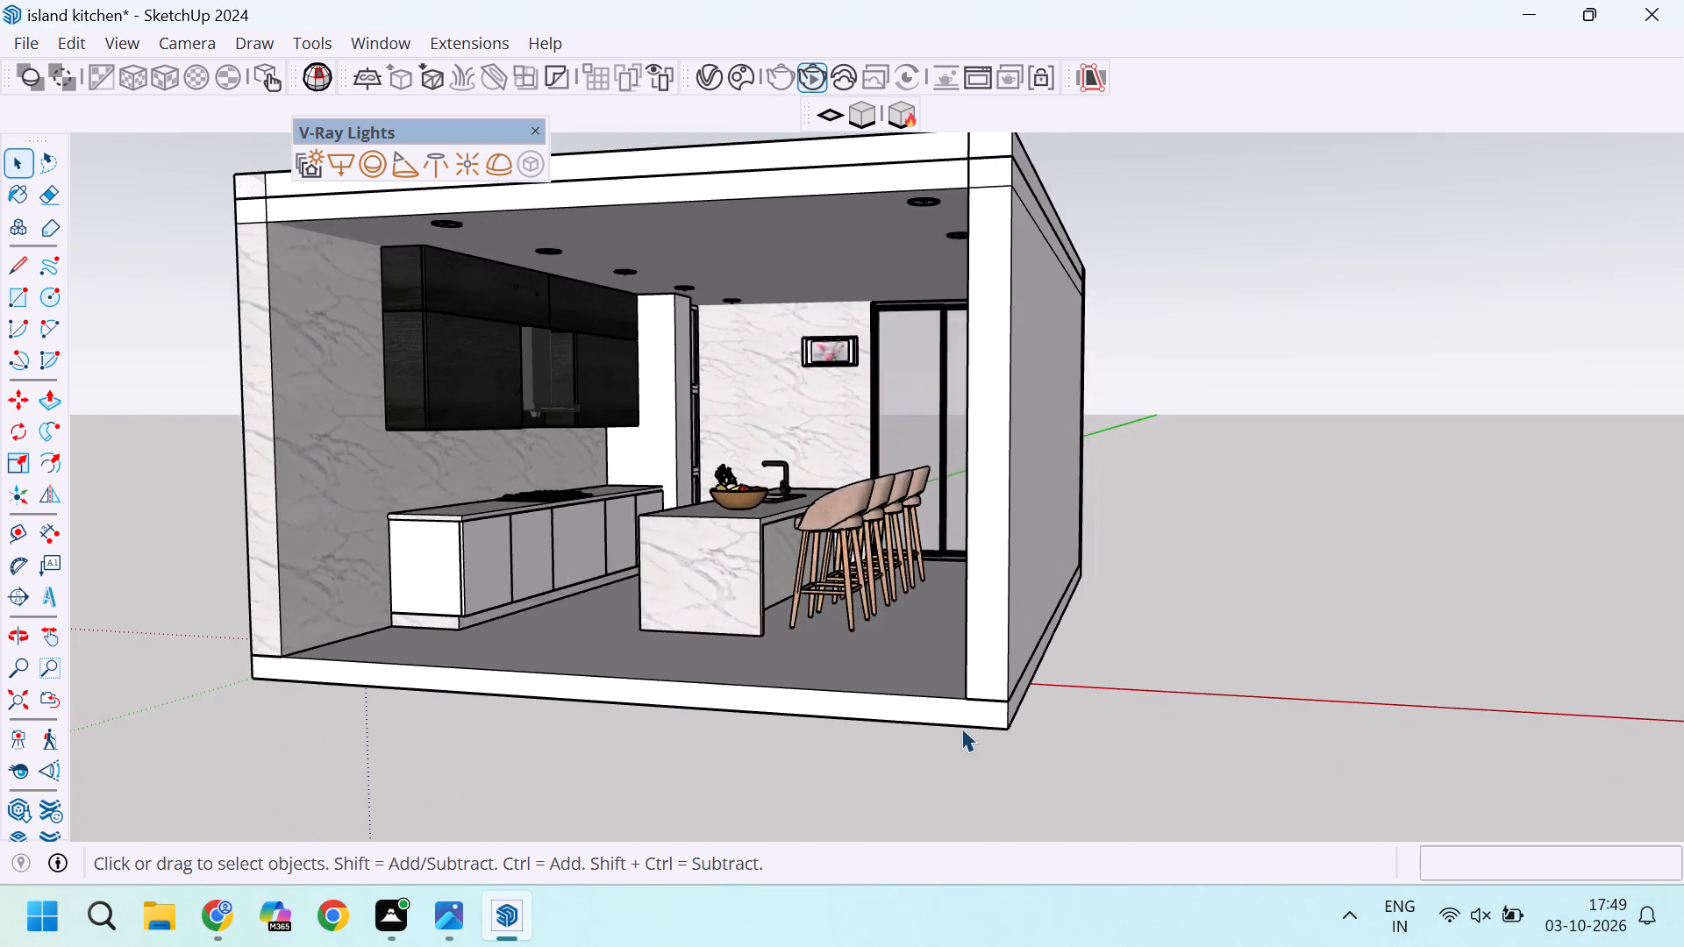
scroll(961, 728, up, 3)
scroll(892, 663, up, 5)
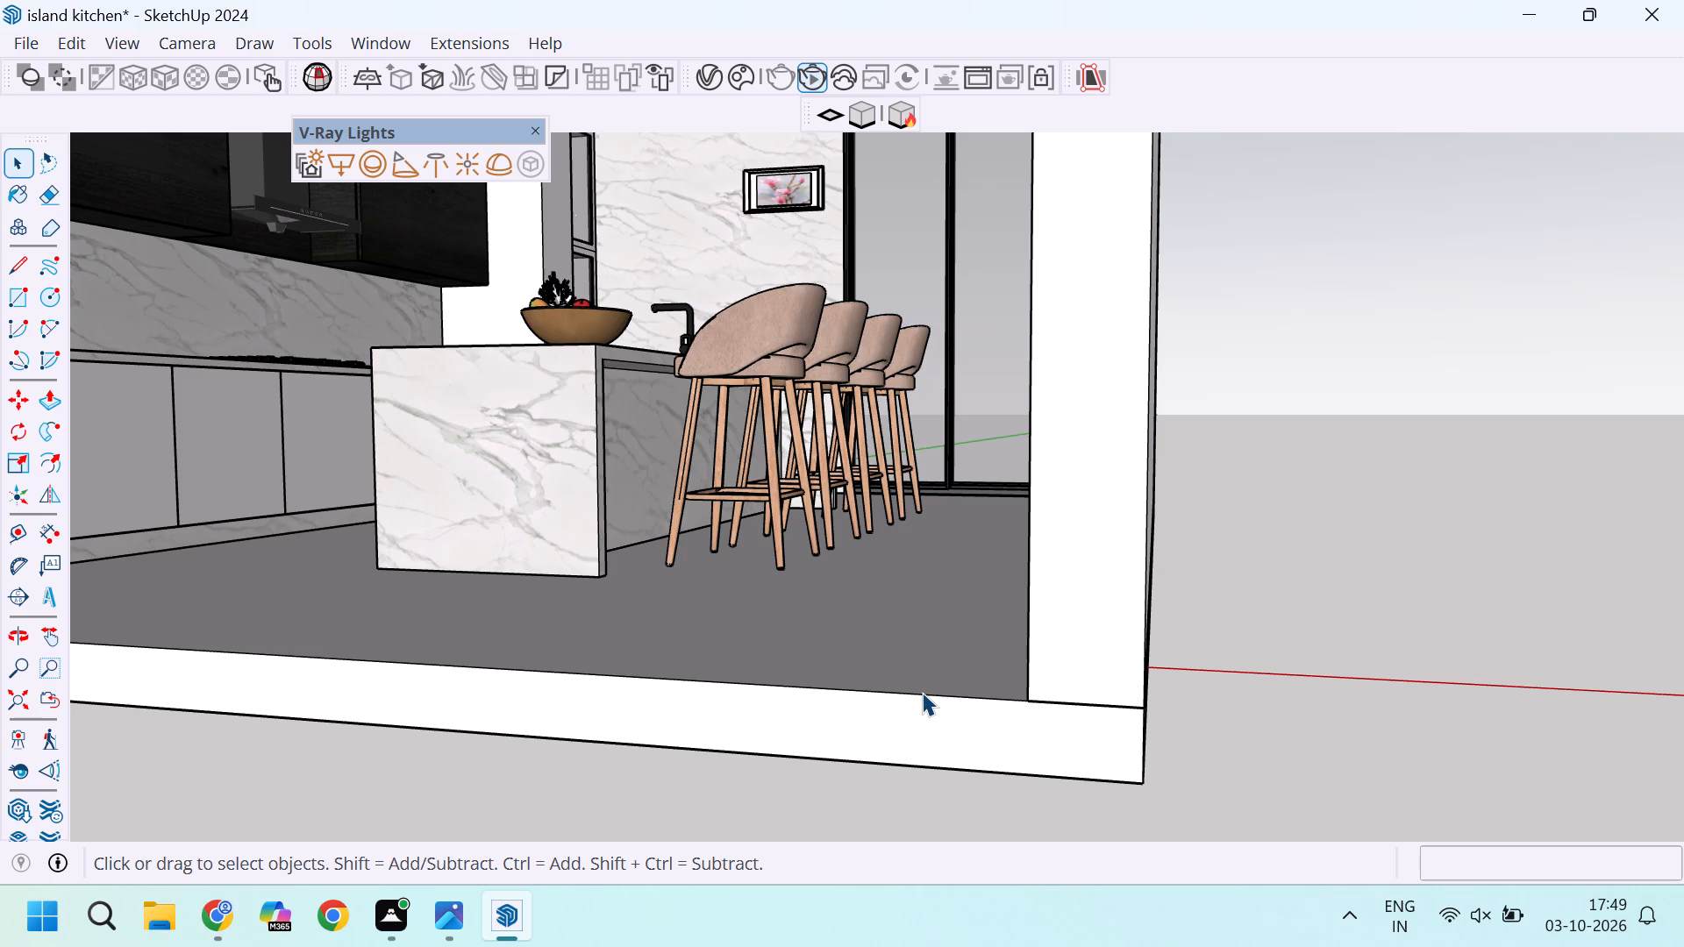
scroll(852, 562, down, 5)
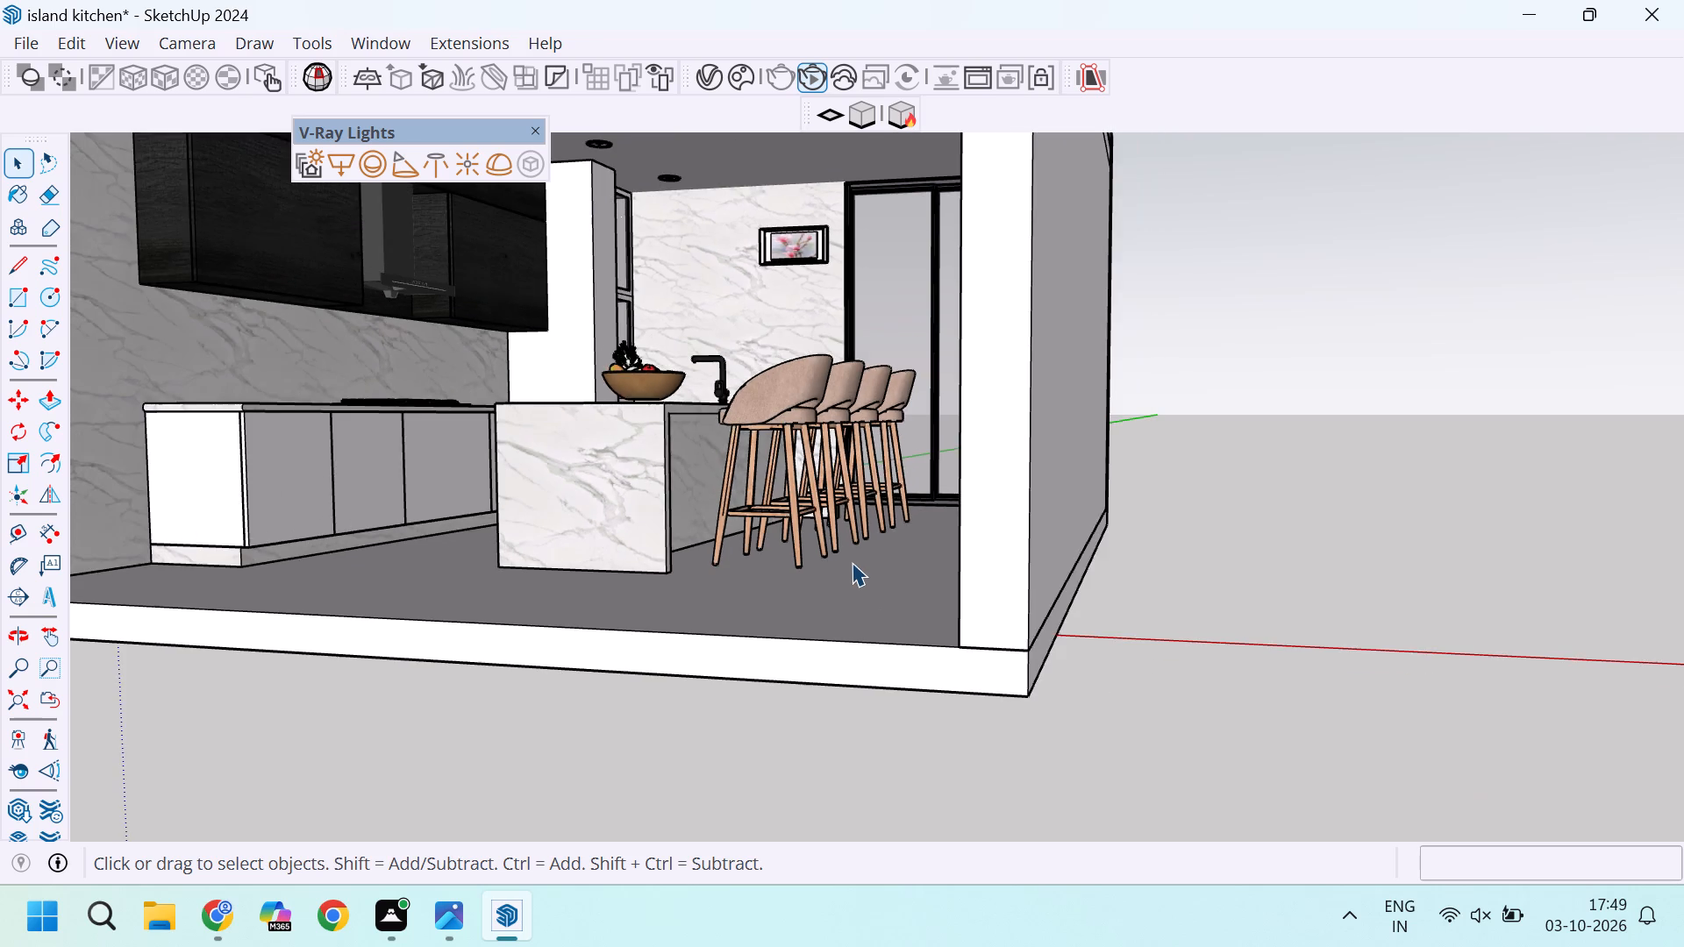
scroll(806, 579, down, 11)
middle_drag(817, 490, 896, 589)
scroll(896, 589, up, 4)
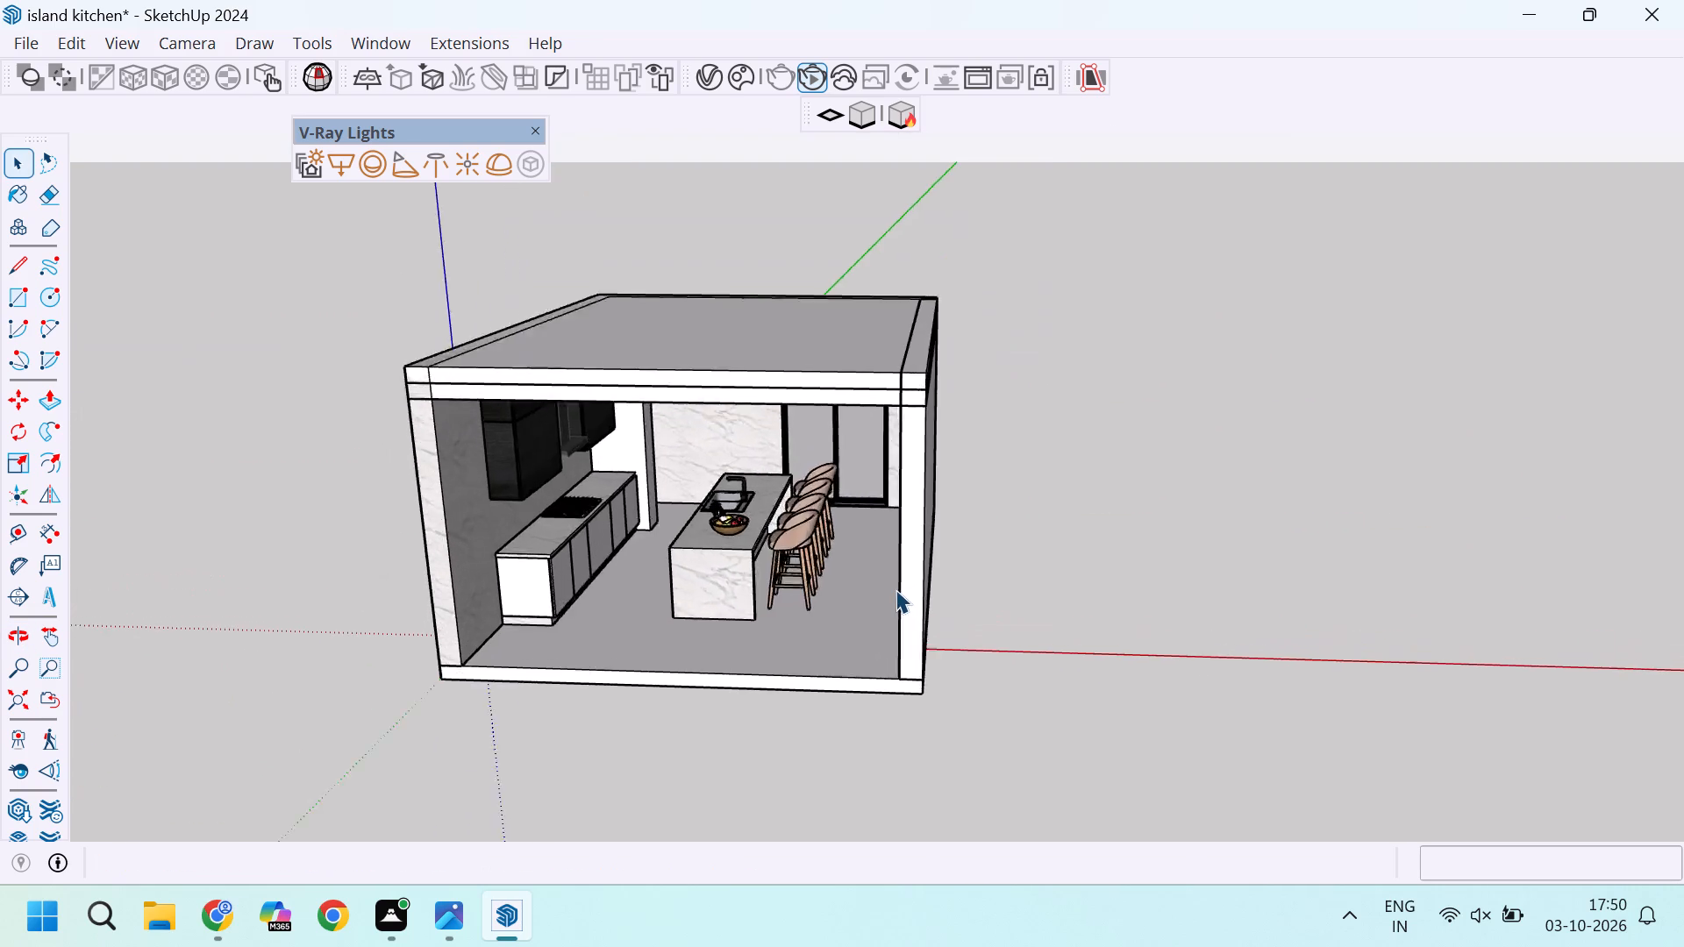
scroll(881, 612, up, 5)
middle_drag(856, 605, 782, 578)
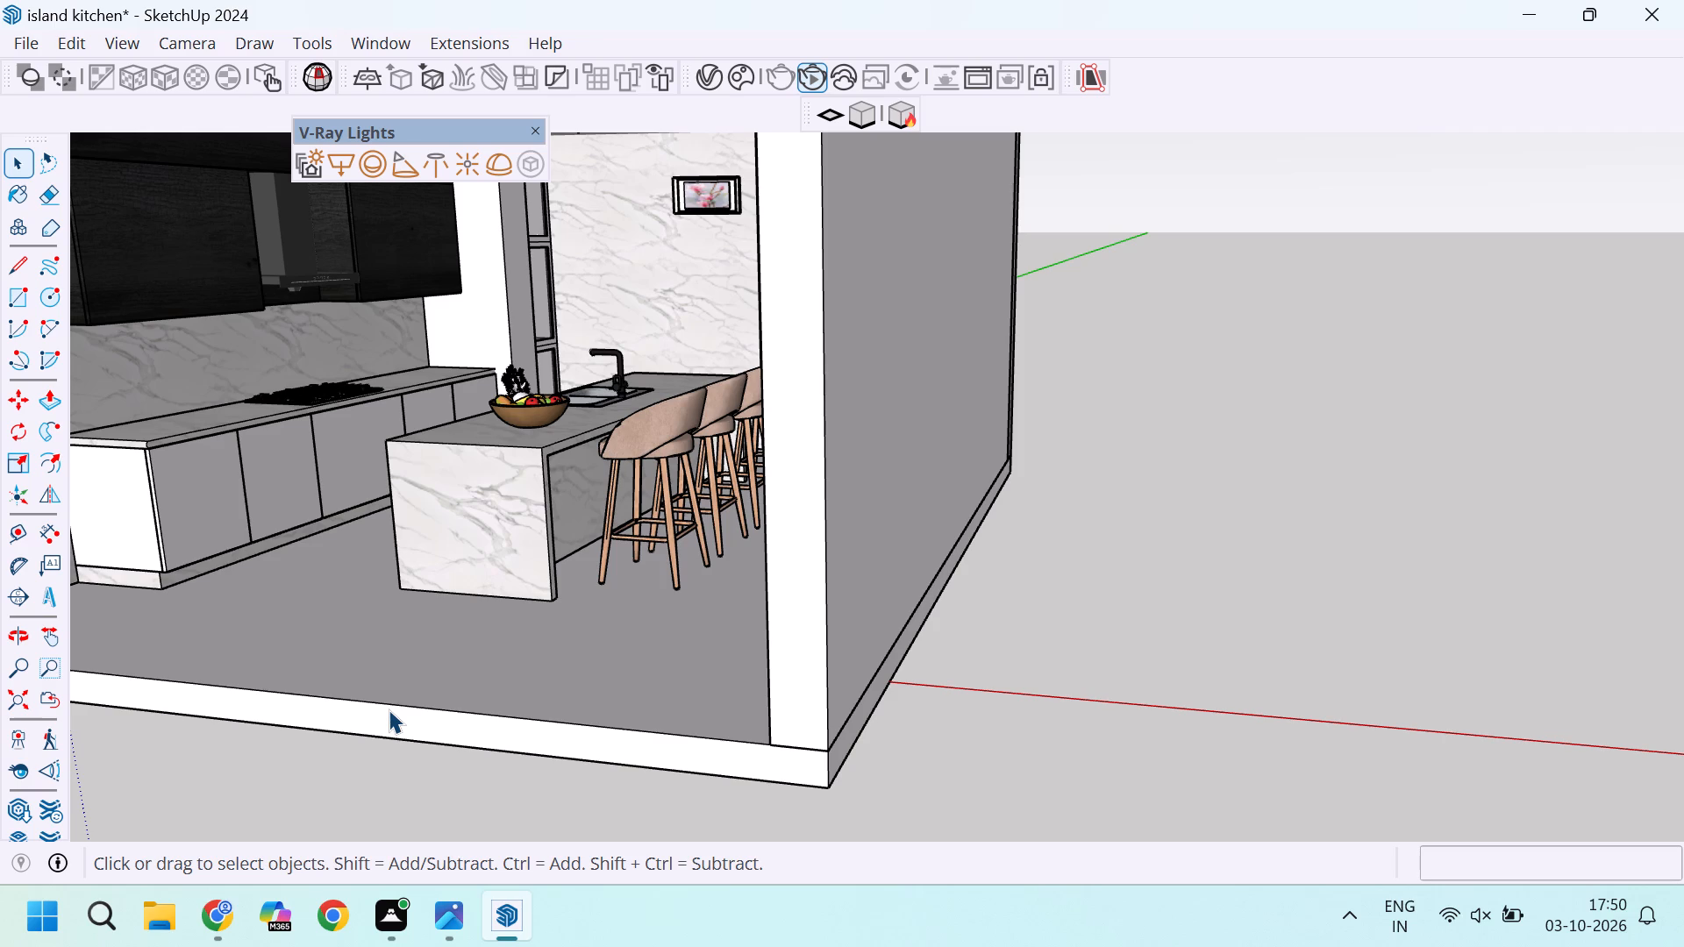
scroll(389, 709, down, 5)
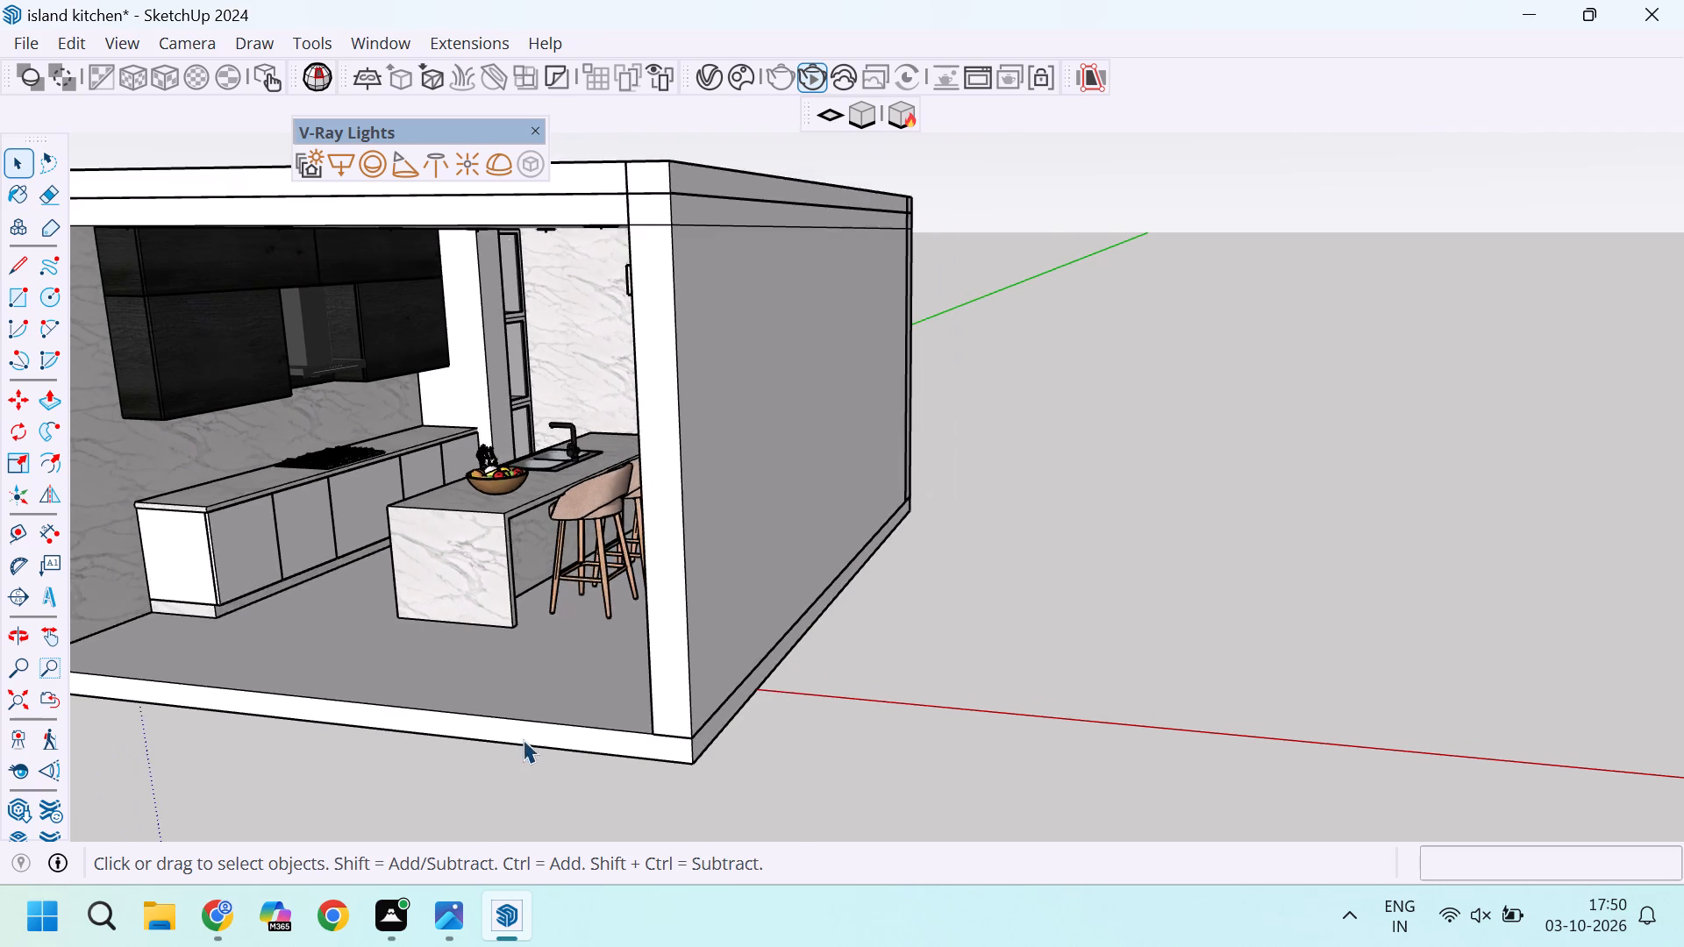
scroll(549, 744, down, 5)
middle_drag(471, 650, 683, 595)
scroll(506, 572, up, 7)
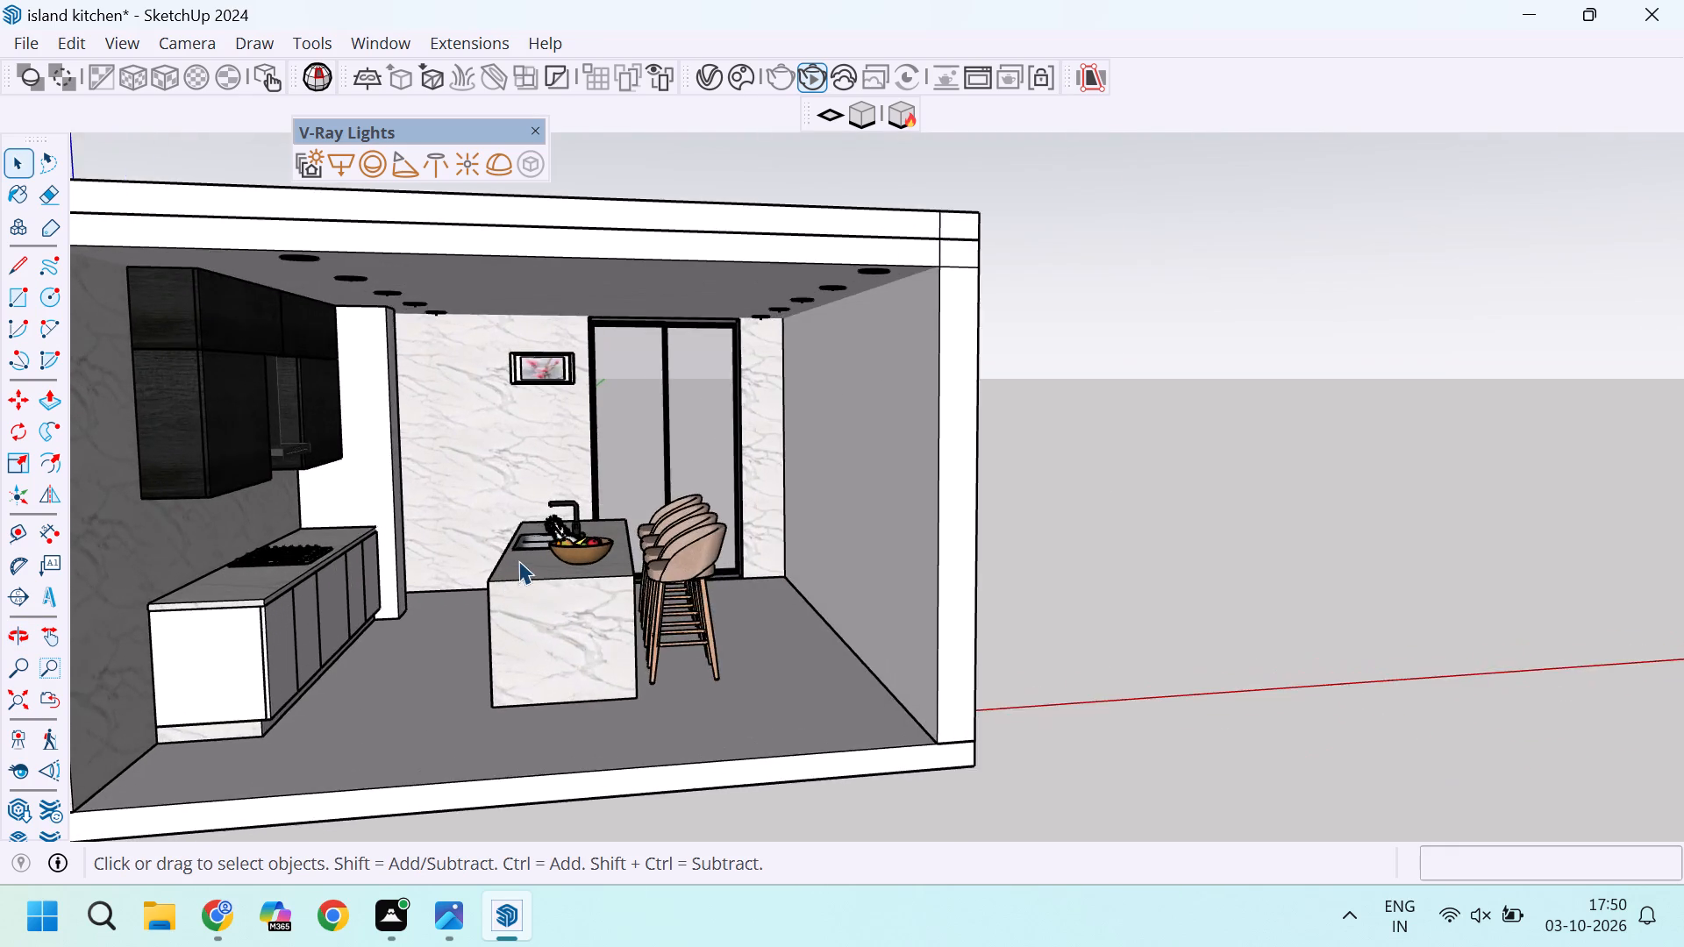
Examine the whole kitchen interior through its open front from several distances and angles.
scroll(506, 388, down, 8)
middle_drag(739, 426, 710, 426)
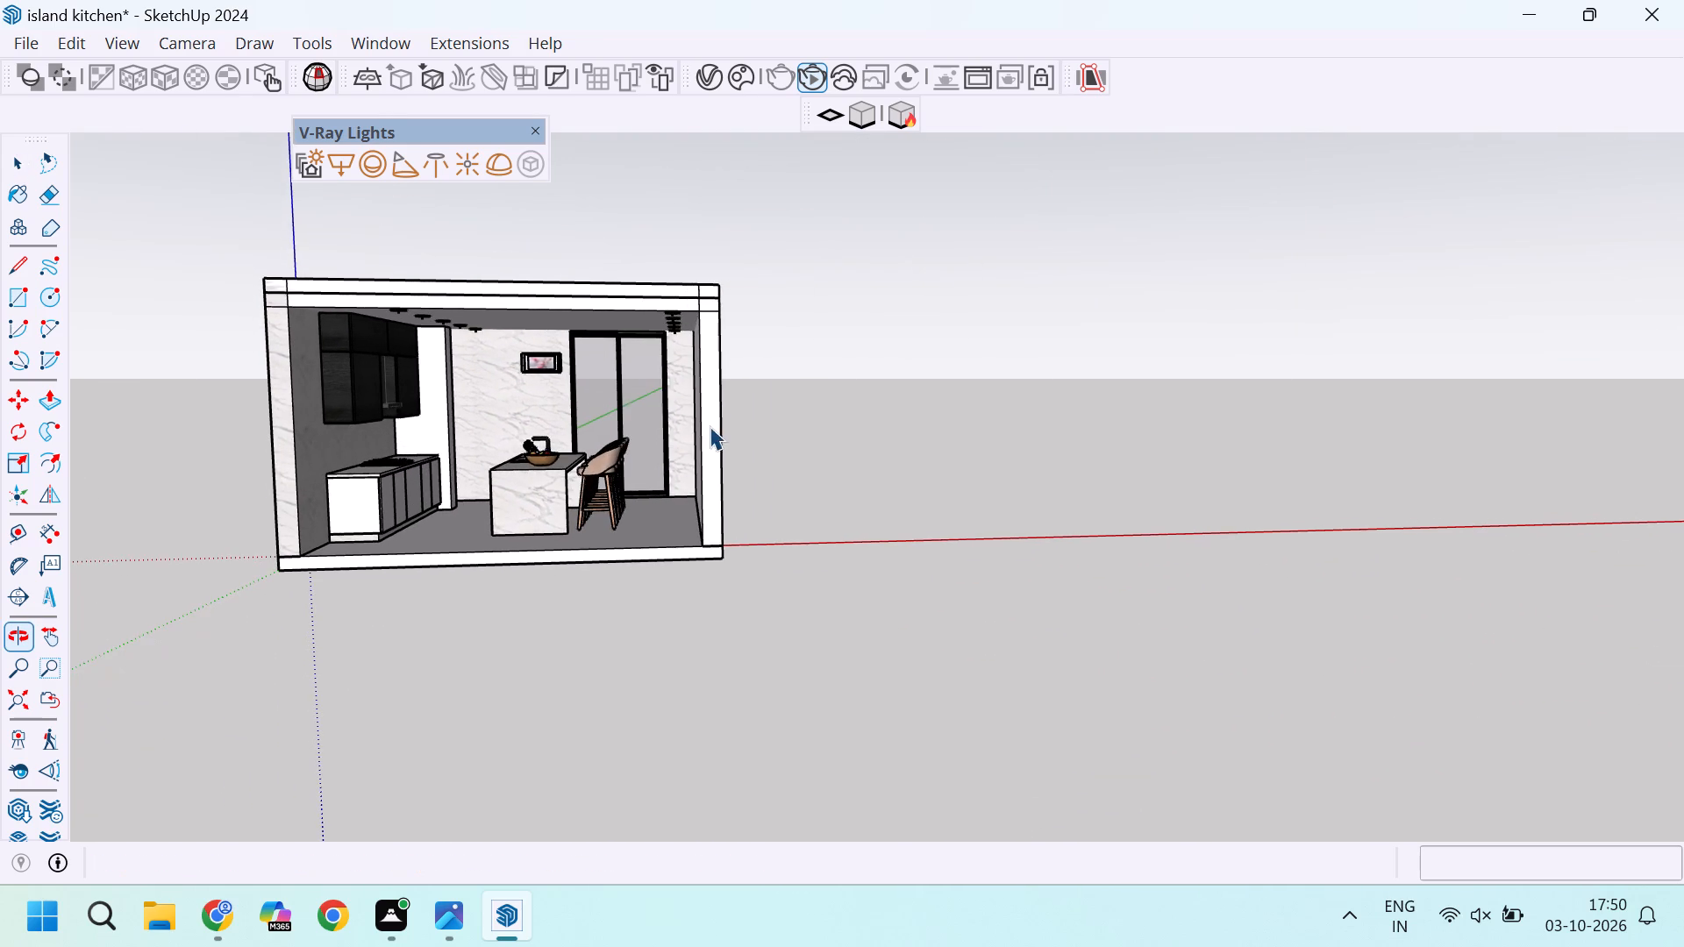
scroll(860, 453, down, 6)
scroll(660, 427, up, 8)
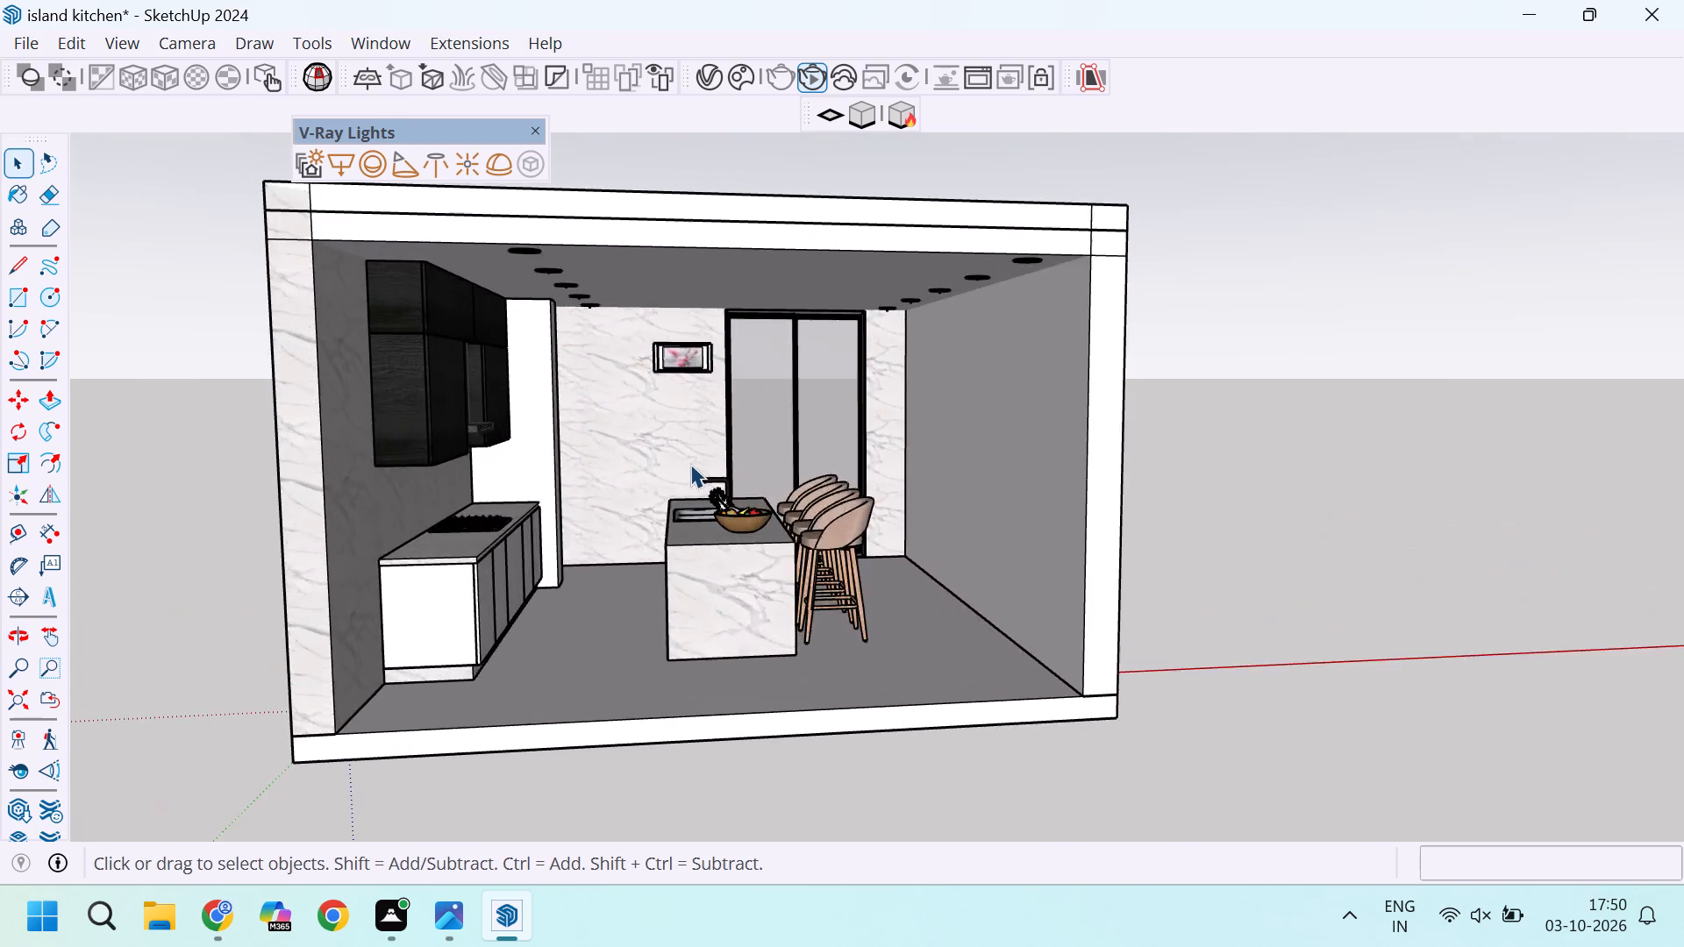
scroll(690, 464, down, 3)
middle_click(1083, 473)
scroll(1081, 473, up, 1)
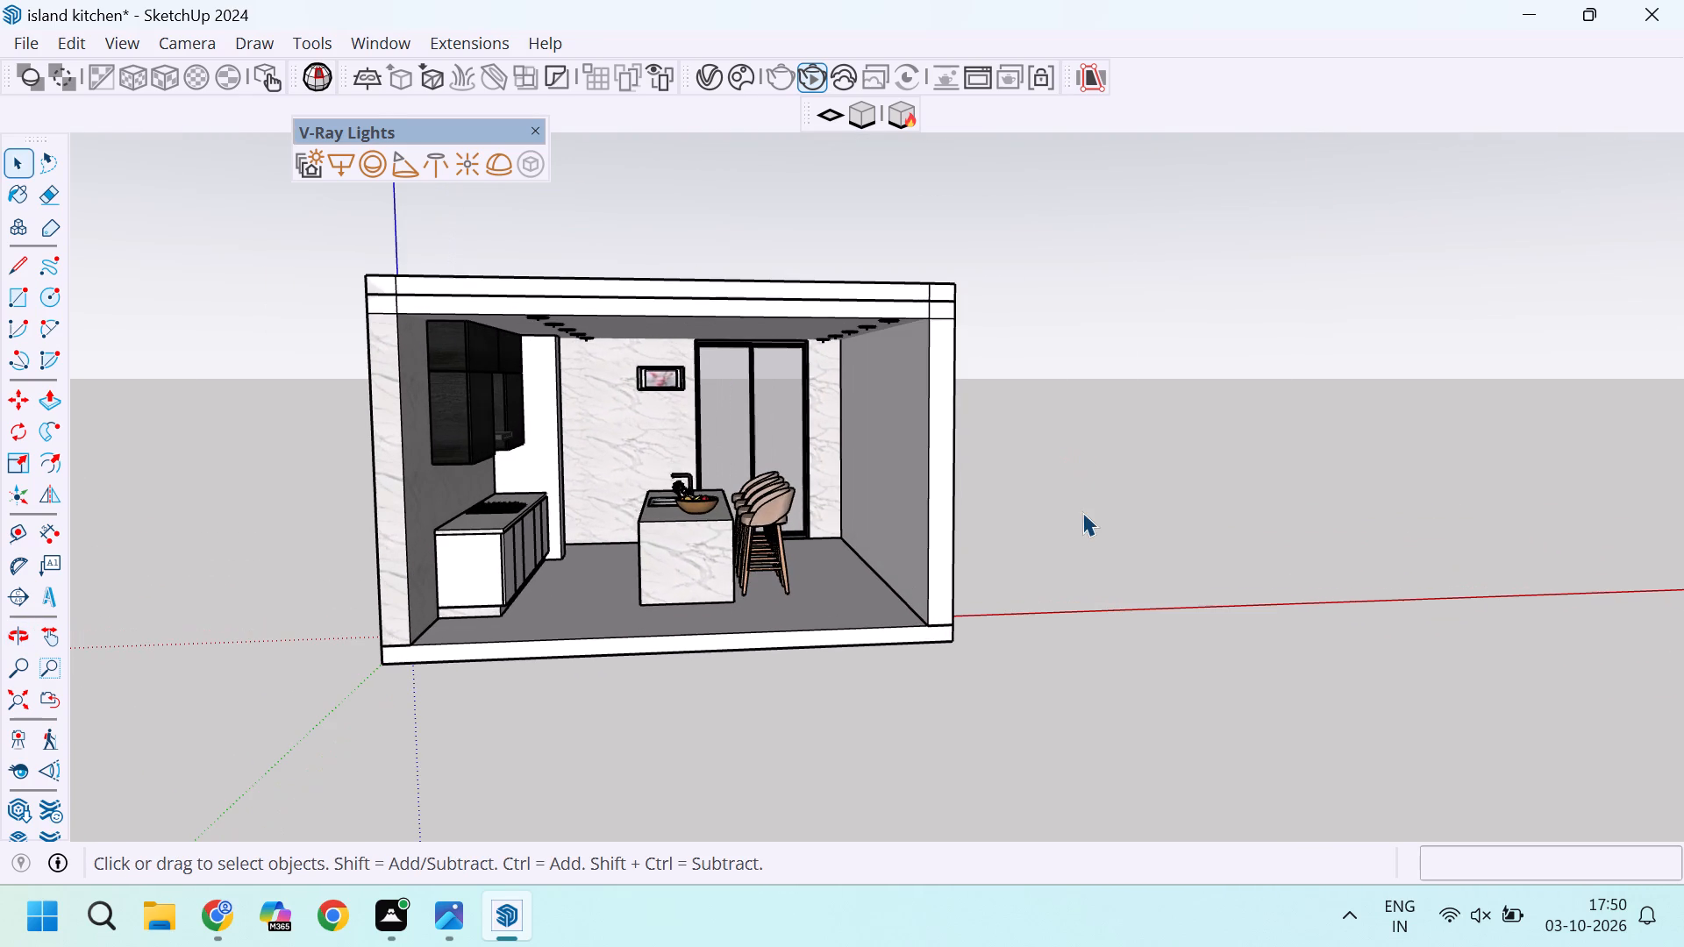
scroll(930, 464, down, 8)
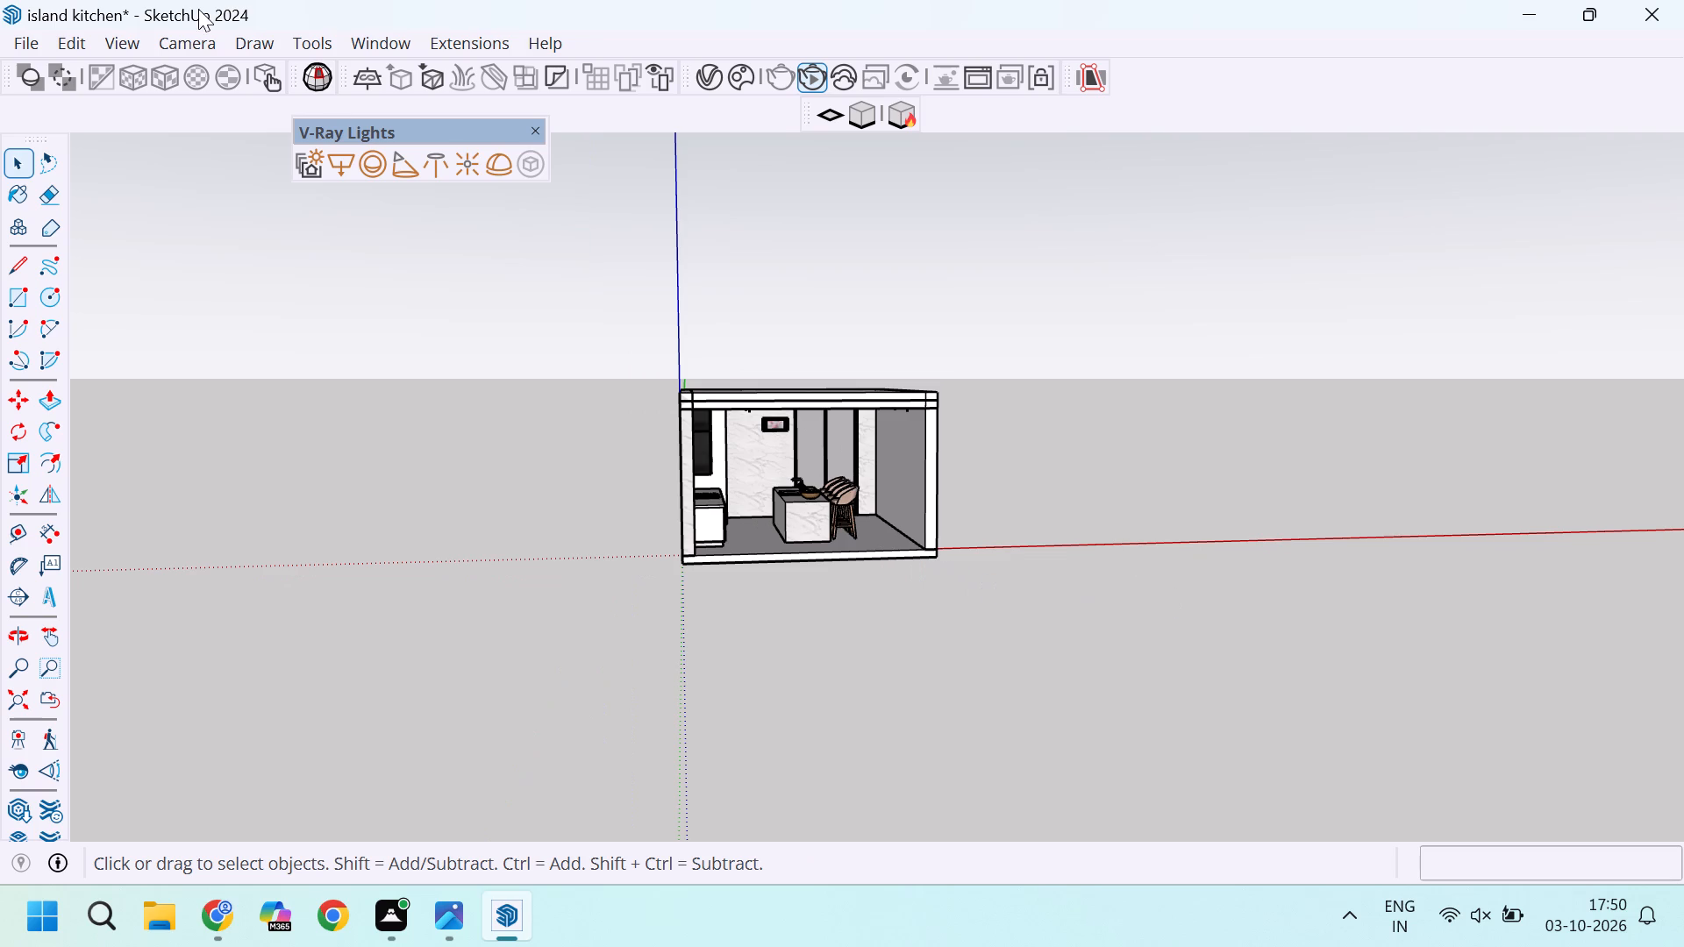
Switch to the isometric standard view and orbit around to face the kitchen's open front.
click(133, 42)
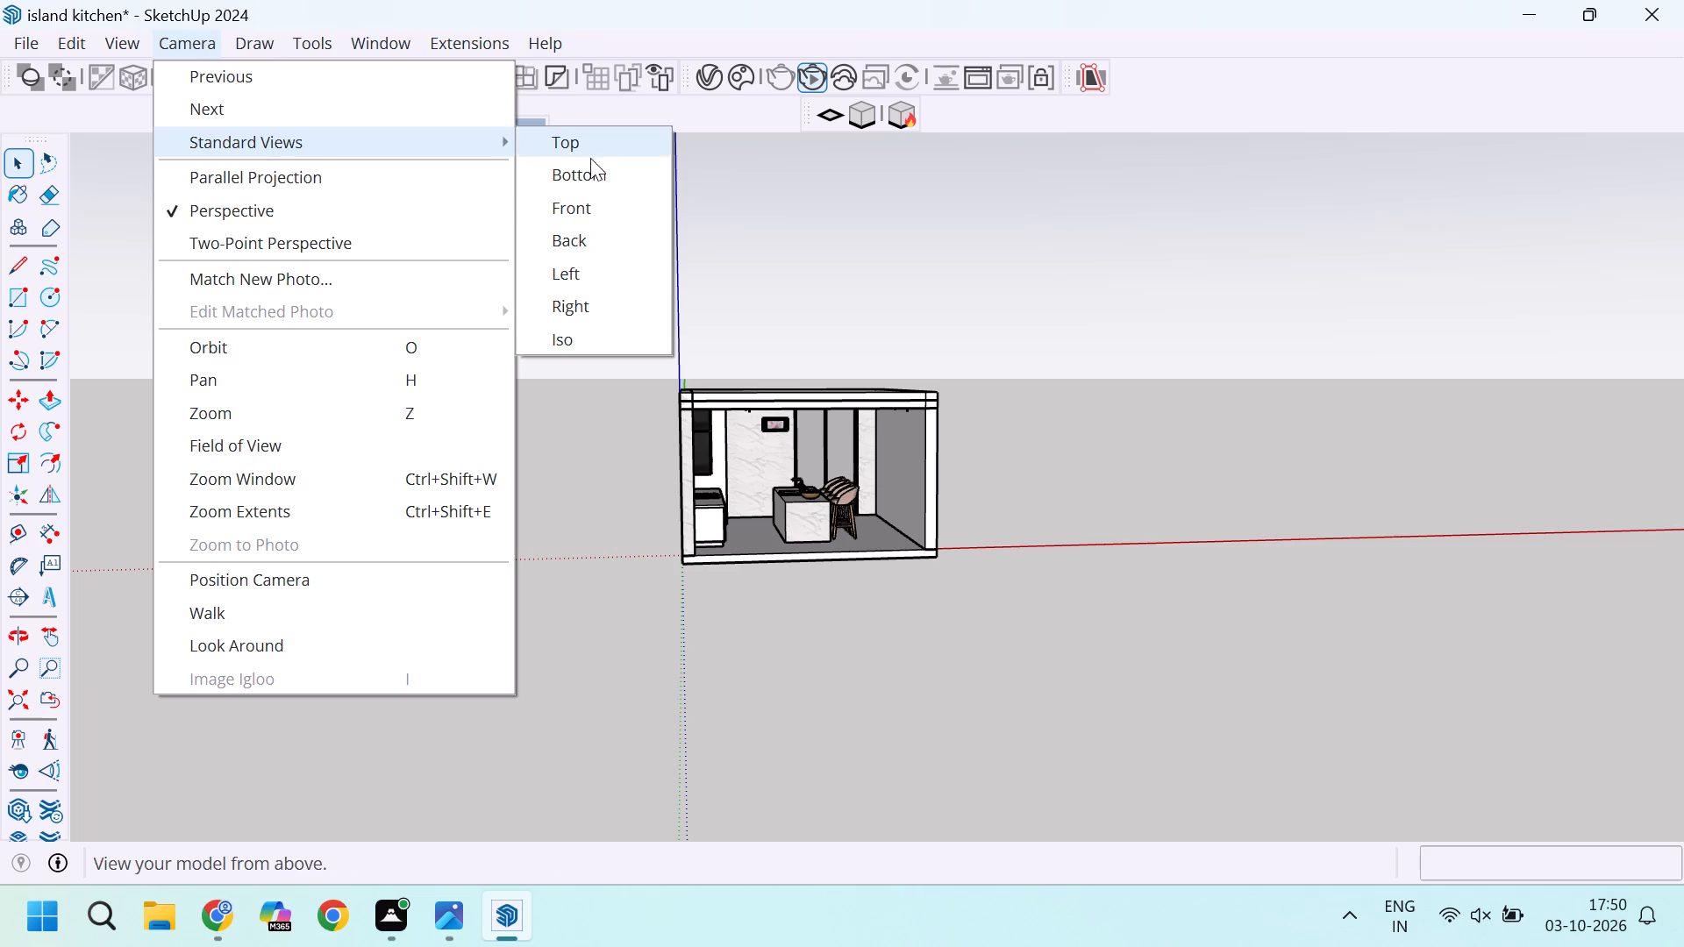
click(593, 334)
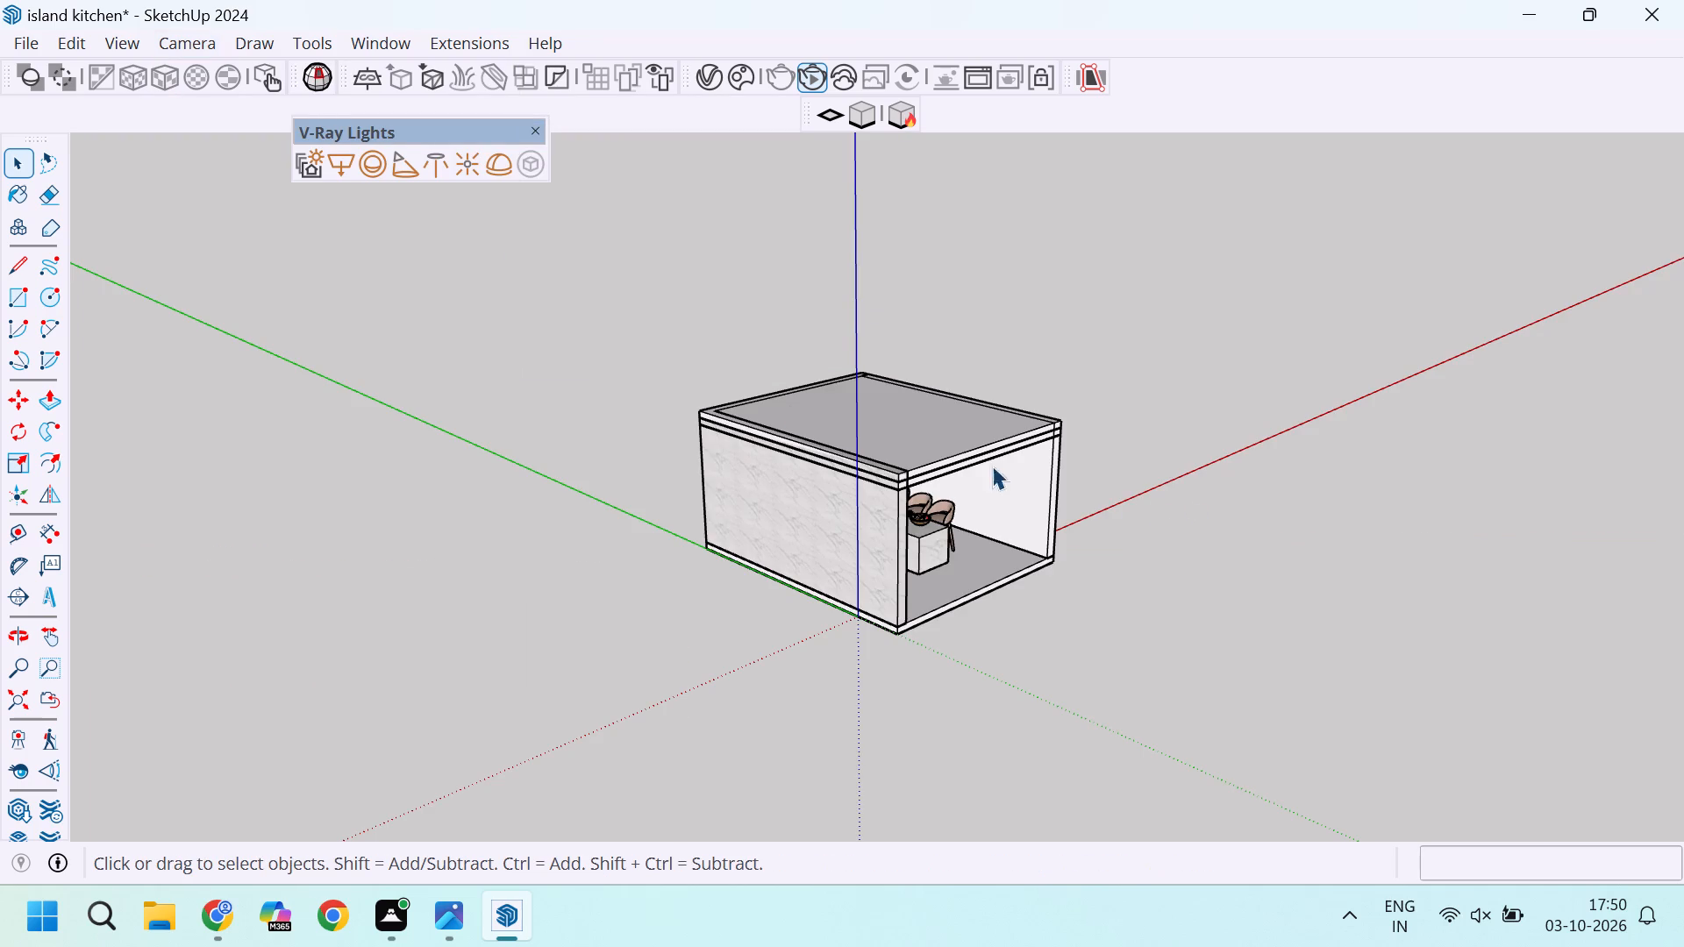
middle_drag(1174, 521, 811, 402)
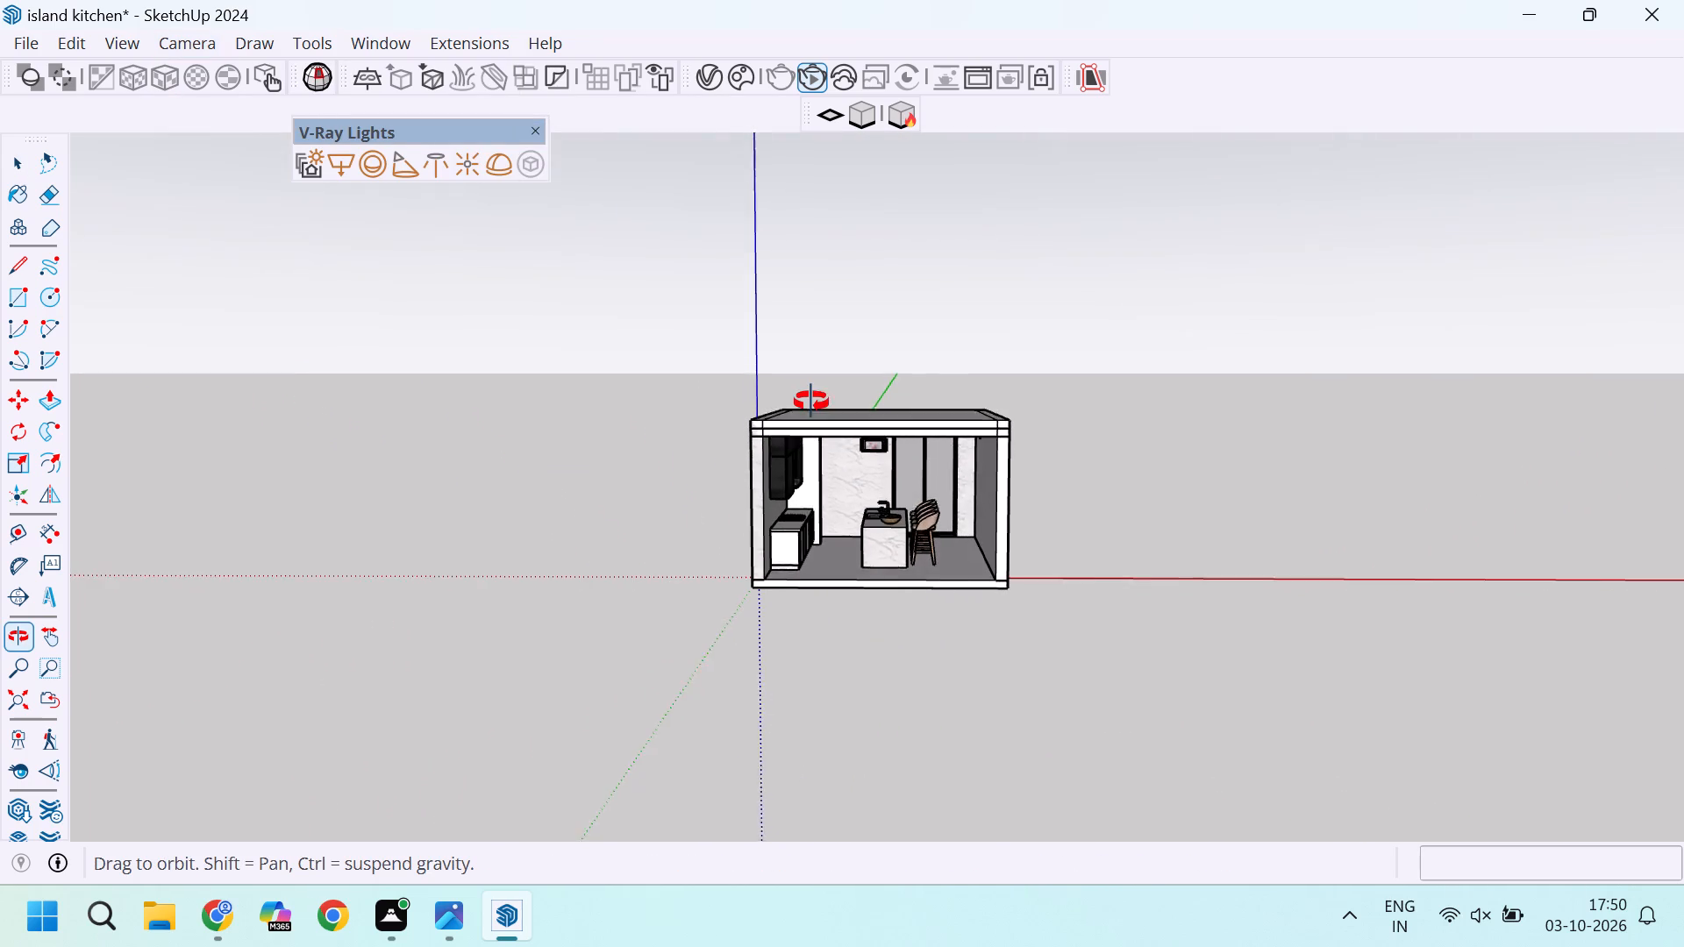
middle_drag(811, 402, 807, 395)
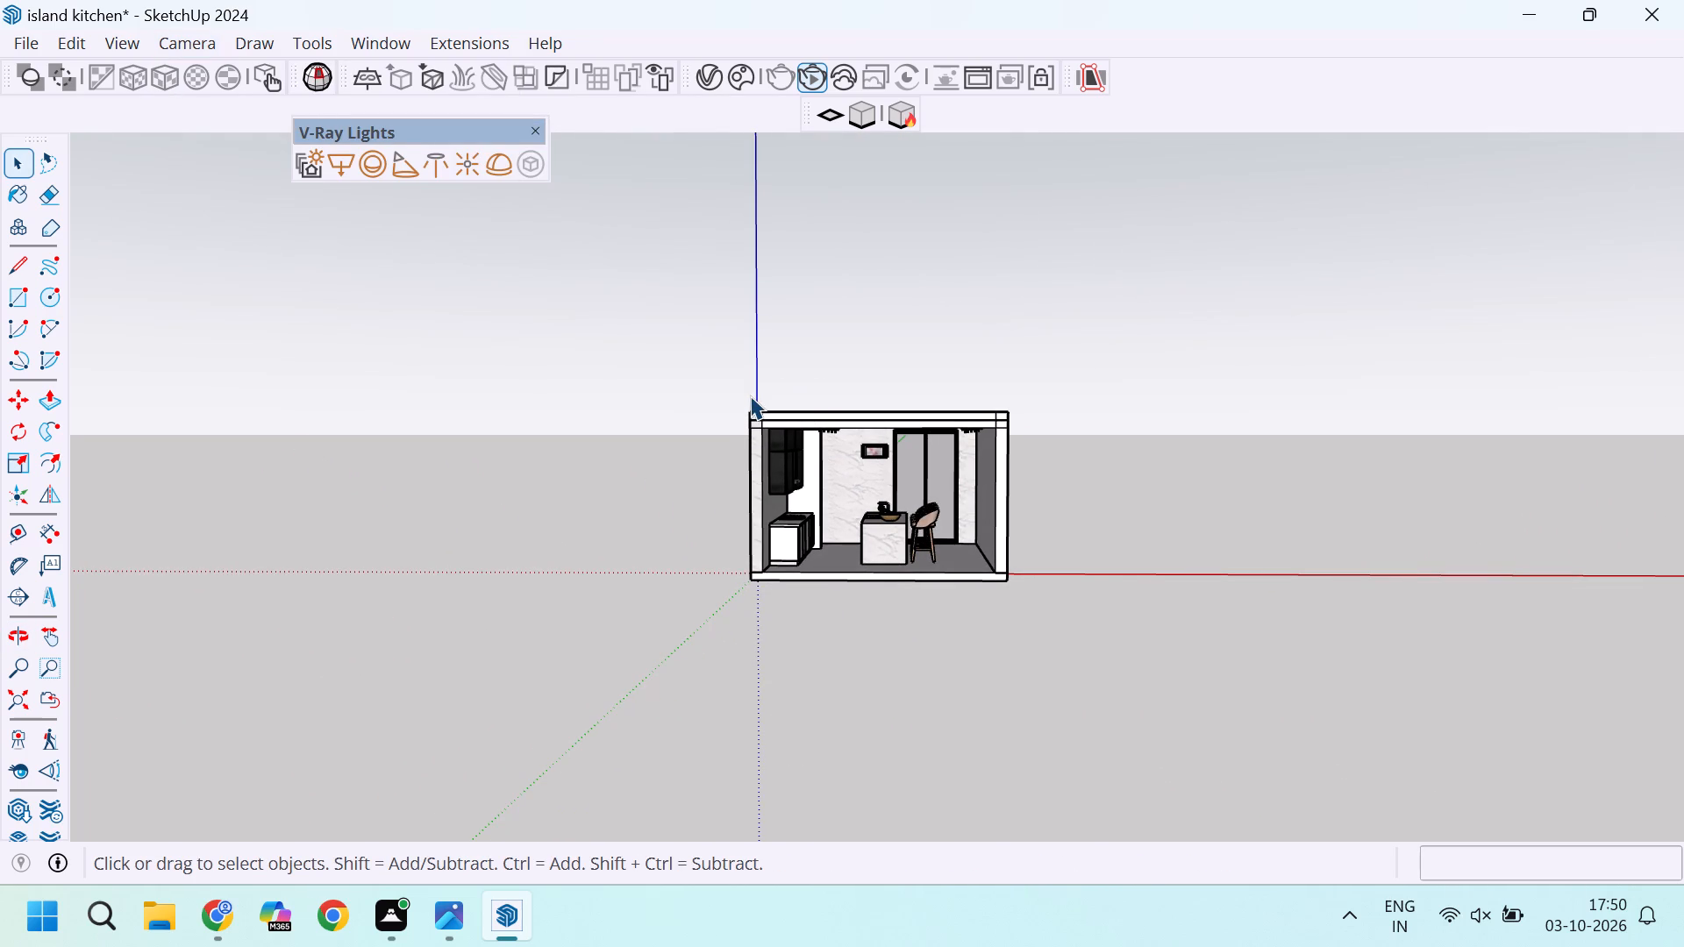
scroll(750, 395, up, 3)
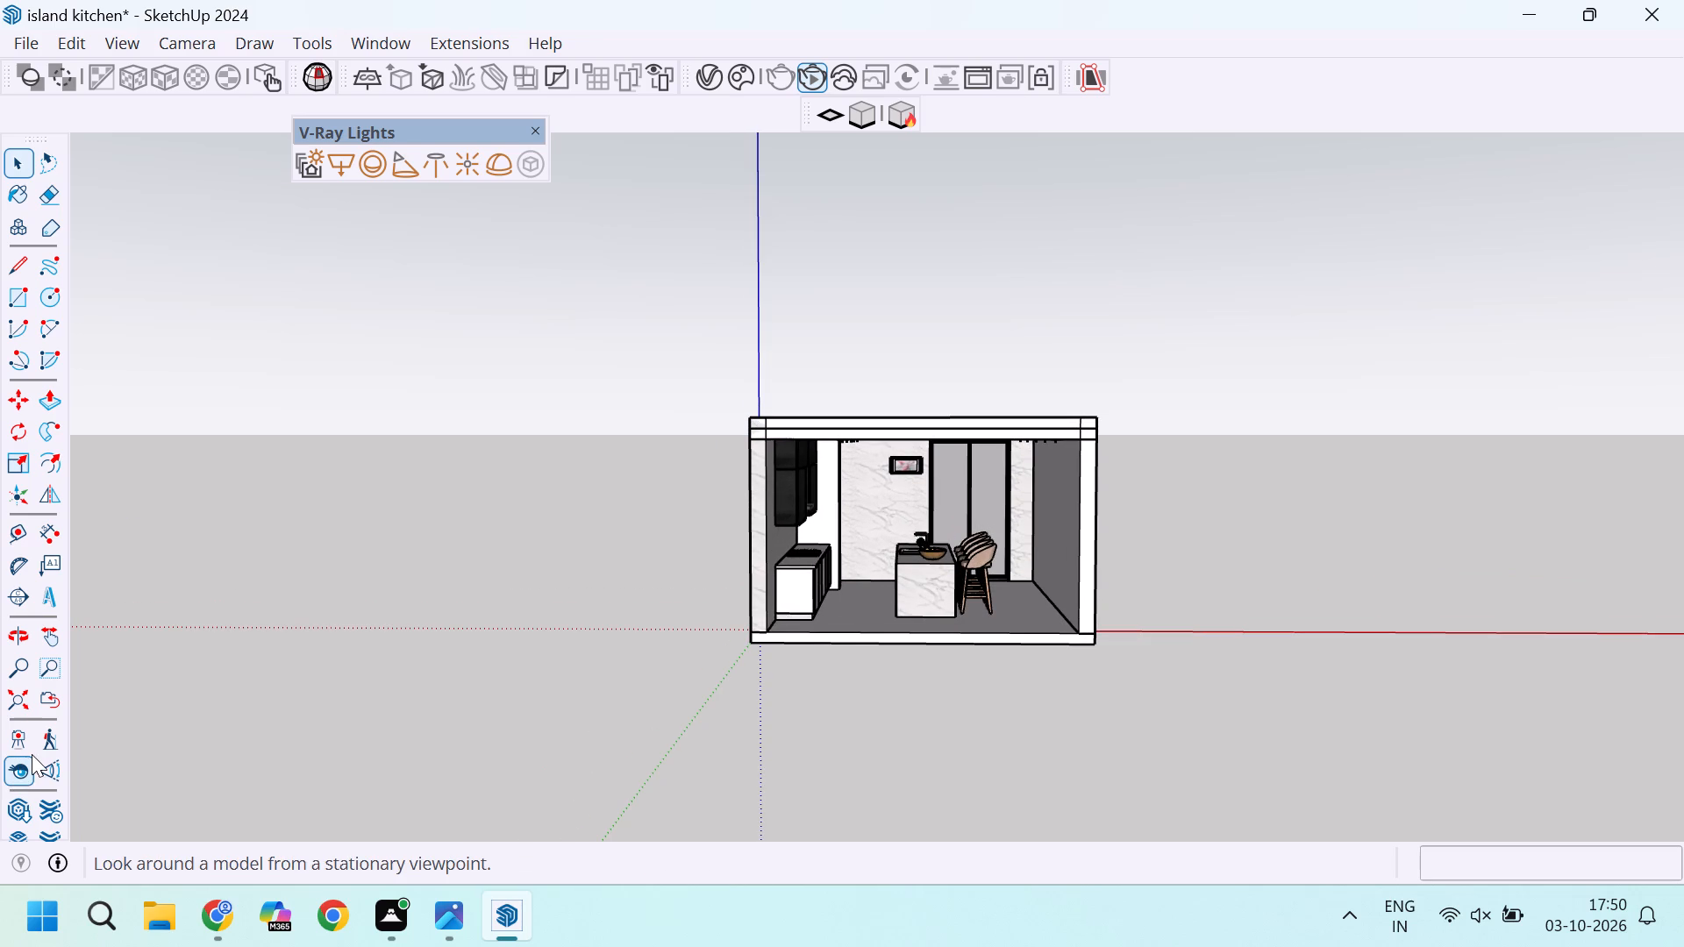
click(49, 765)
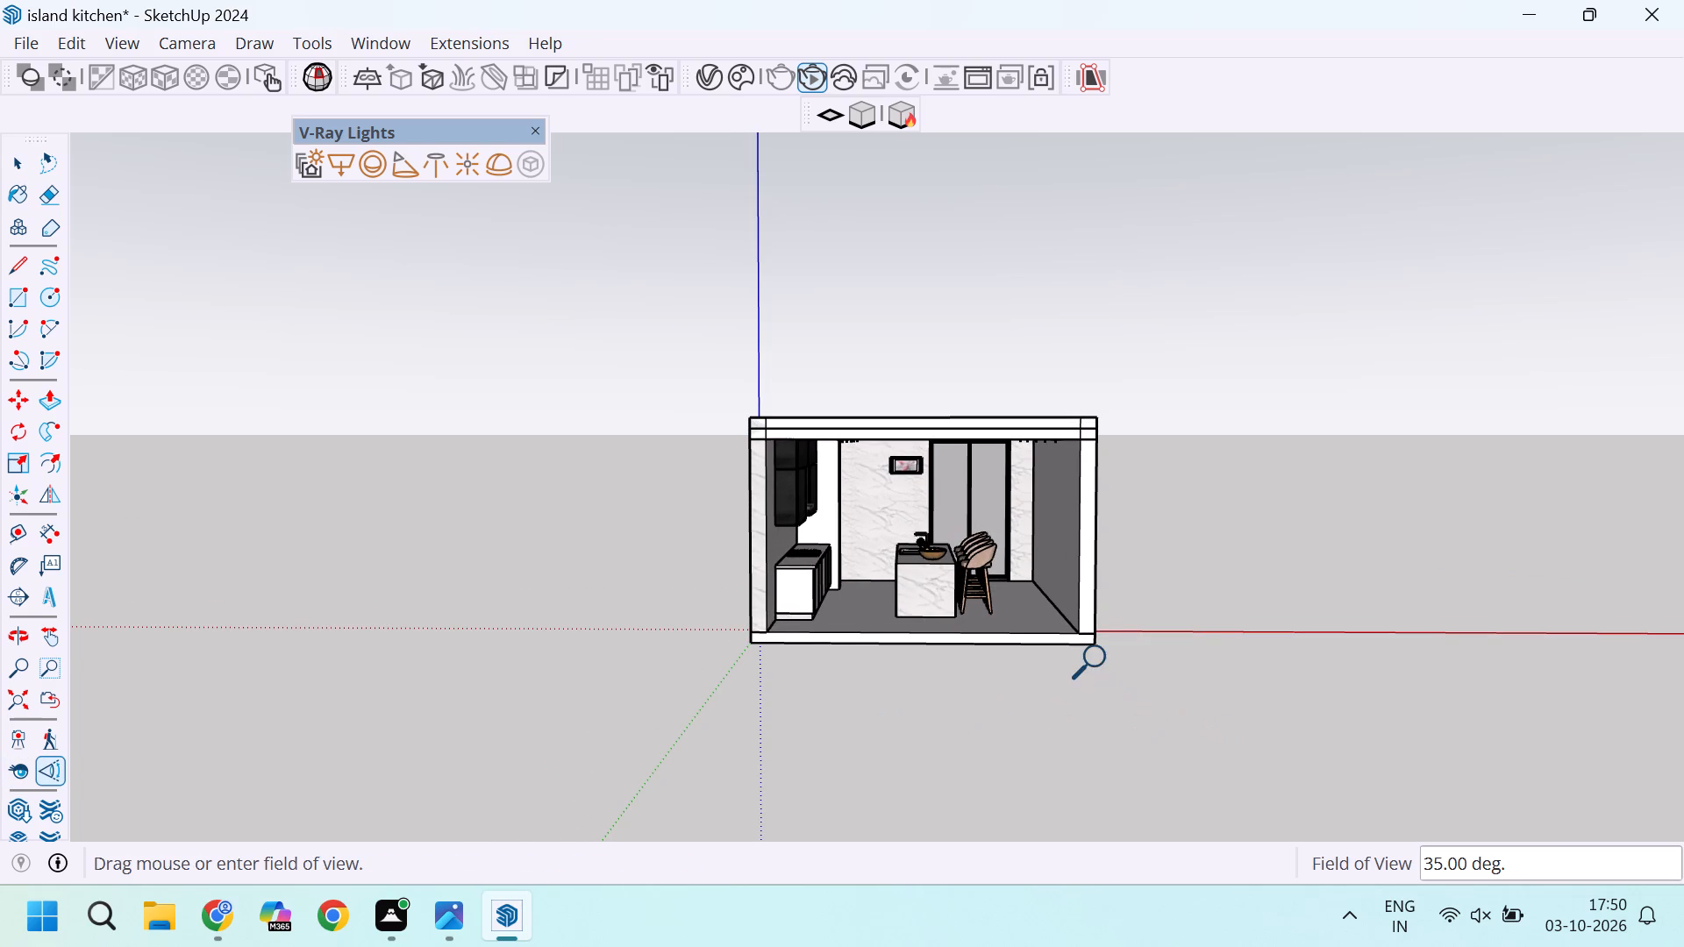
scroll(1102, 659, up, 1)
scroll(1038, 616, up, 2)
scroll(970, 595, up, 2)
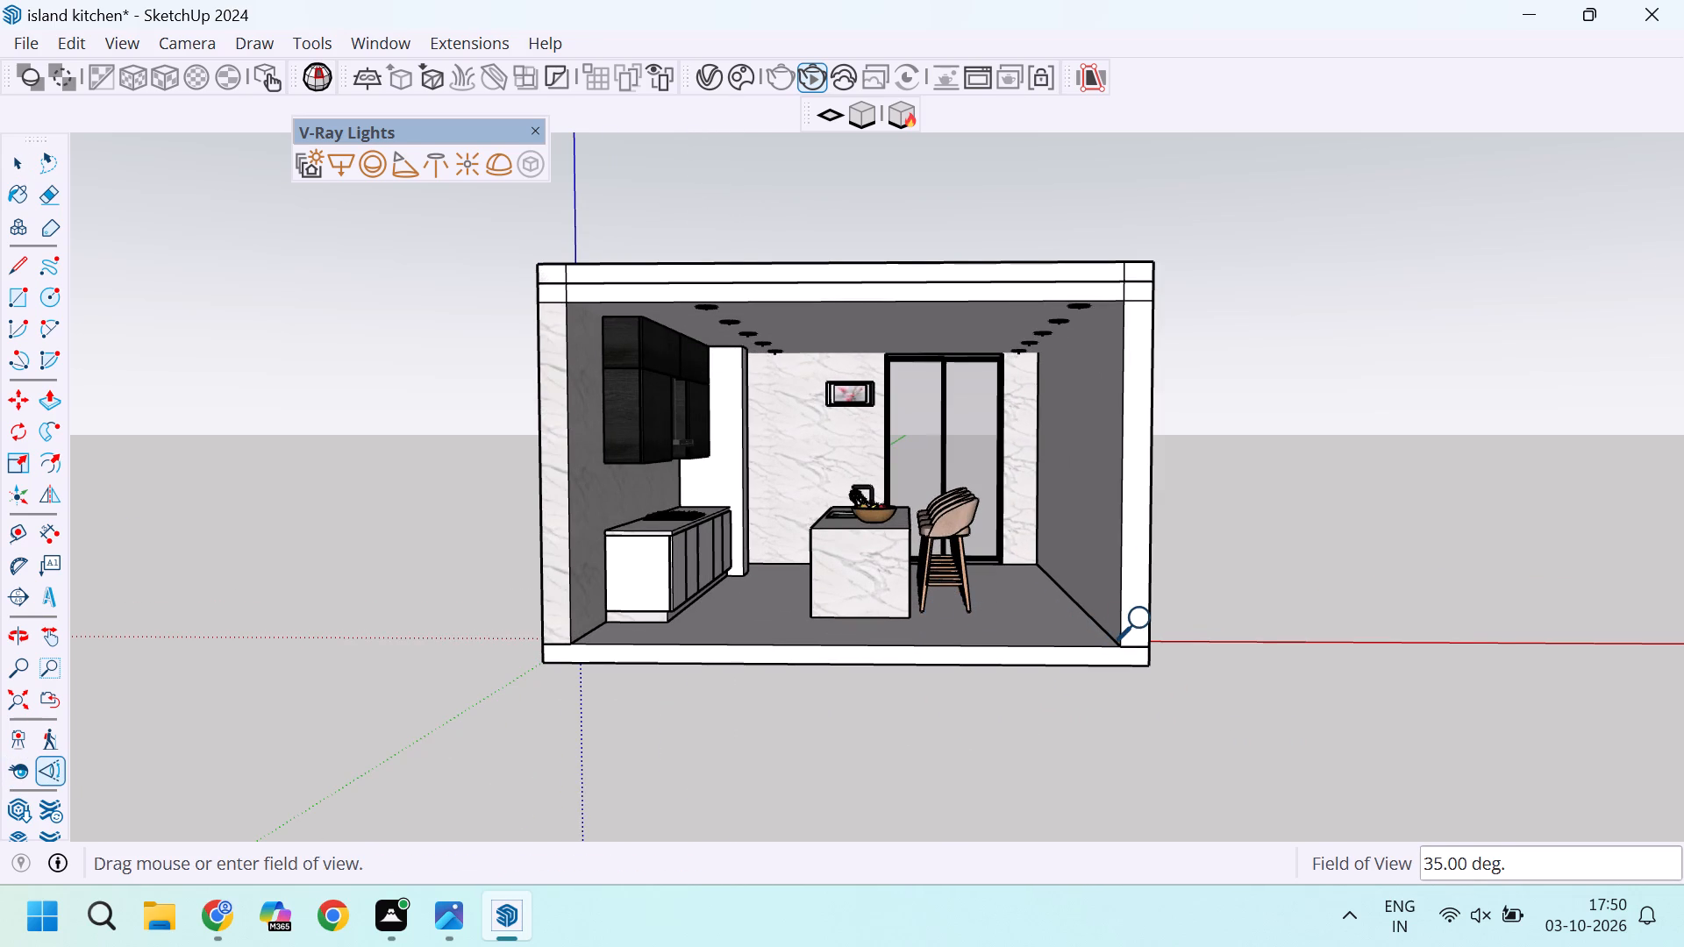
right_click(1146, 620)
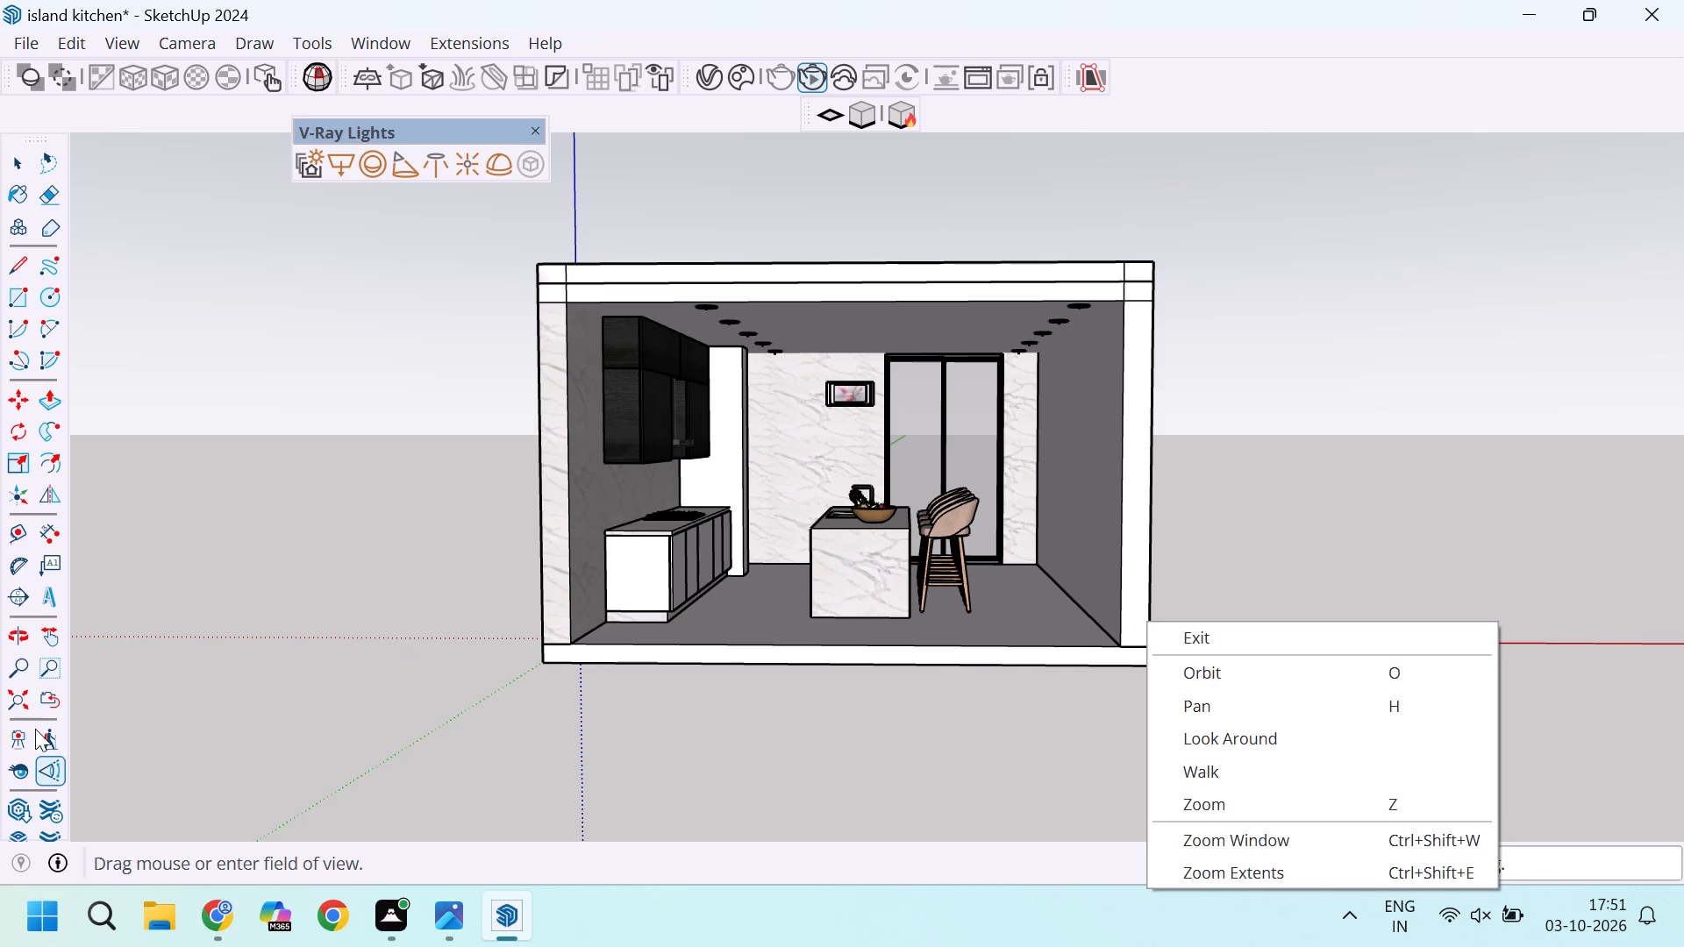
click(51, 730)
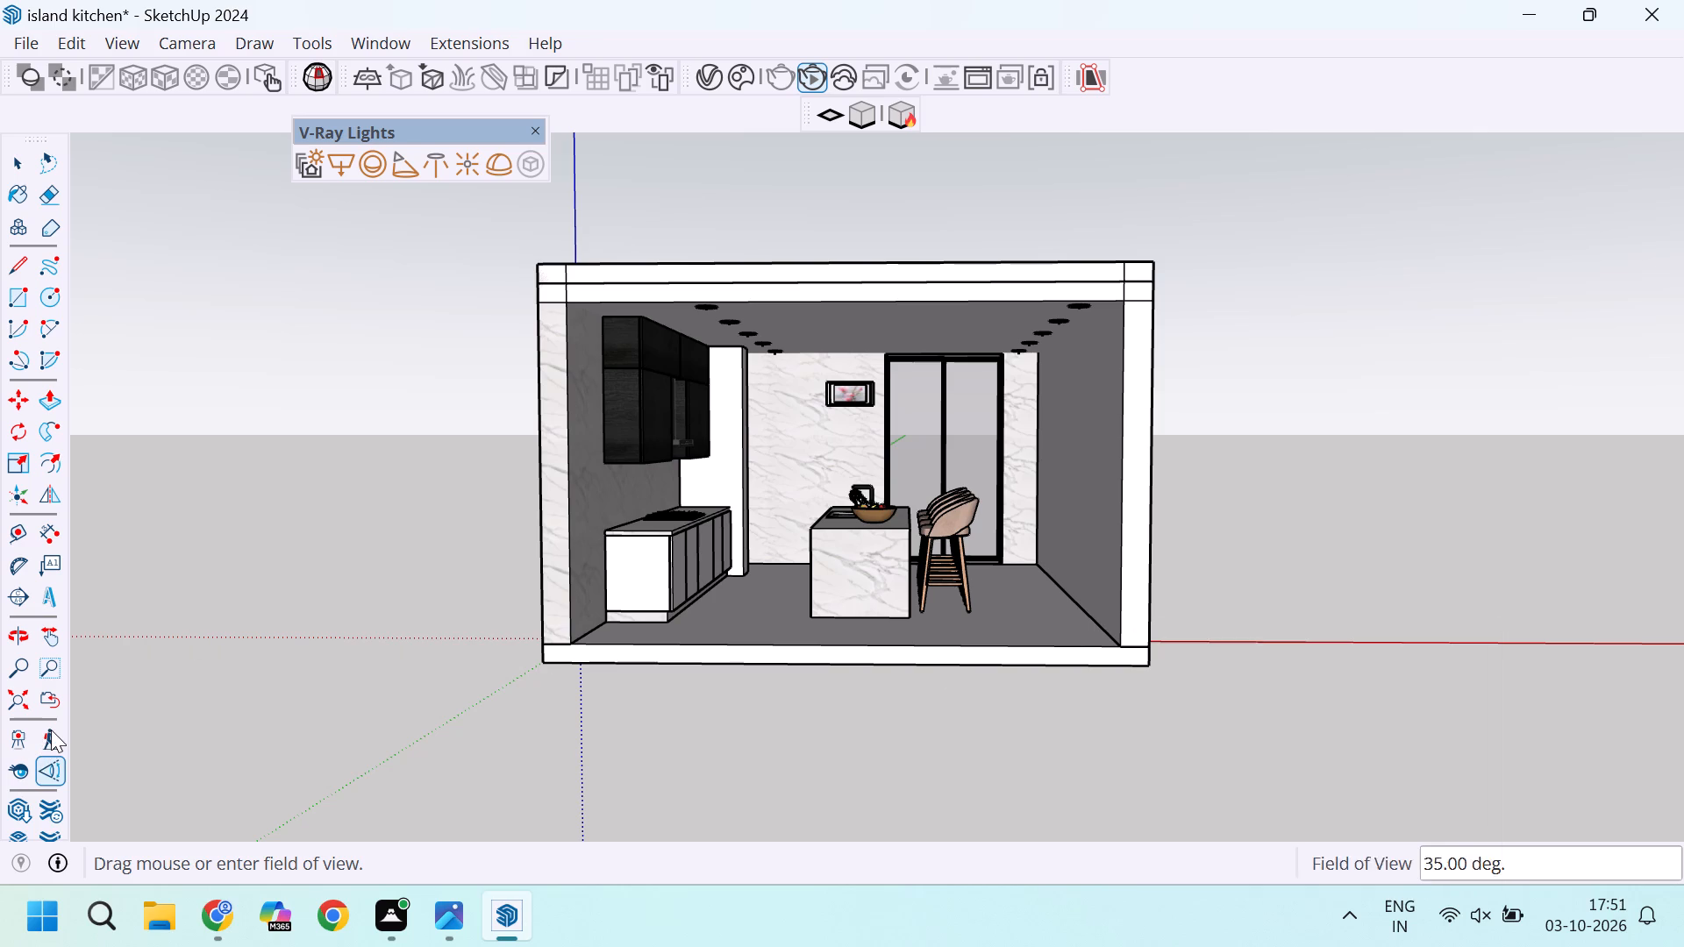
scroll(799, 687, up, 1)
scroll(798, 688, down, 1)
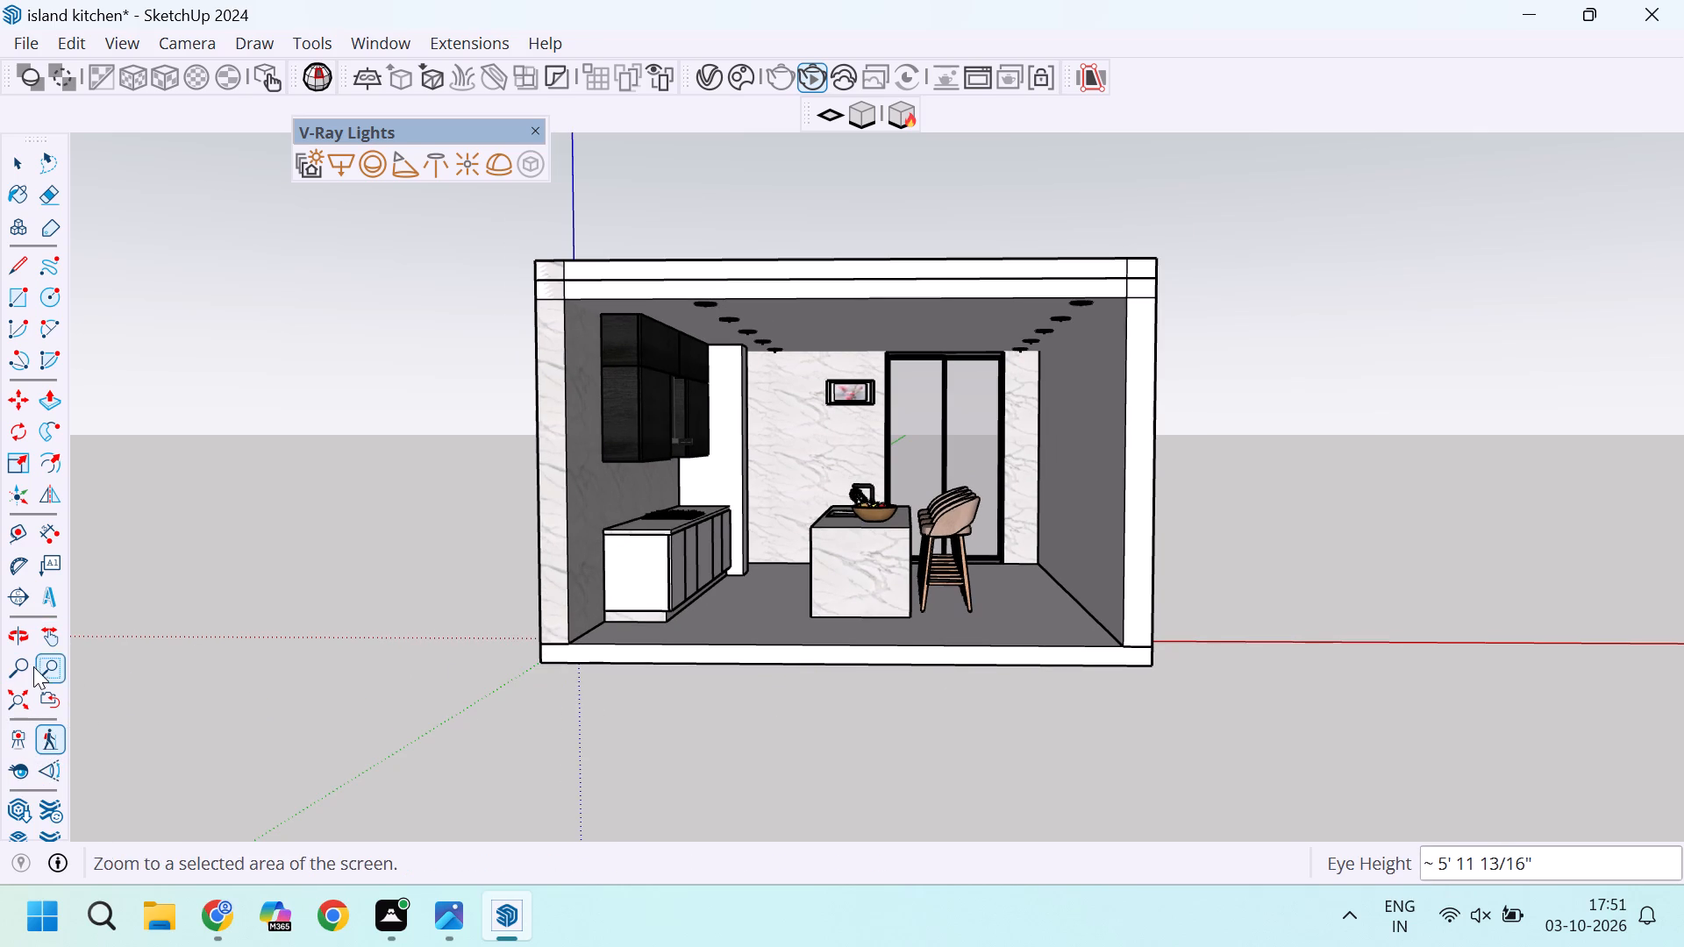
Frame the kitchen's entire open front large in the view, using Pan, Zoom Window and Zoom Extents, with a small margin around it.
click(62, 643)
drag(788, 622, 746, 626)
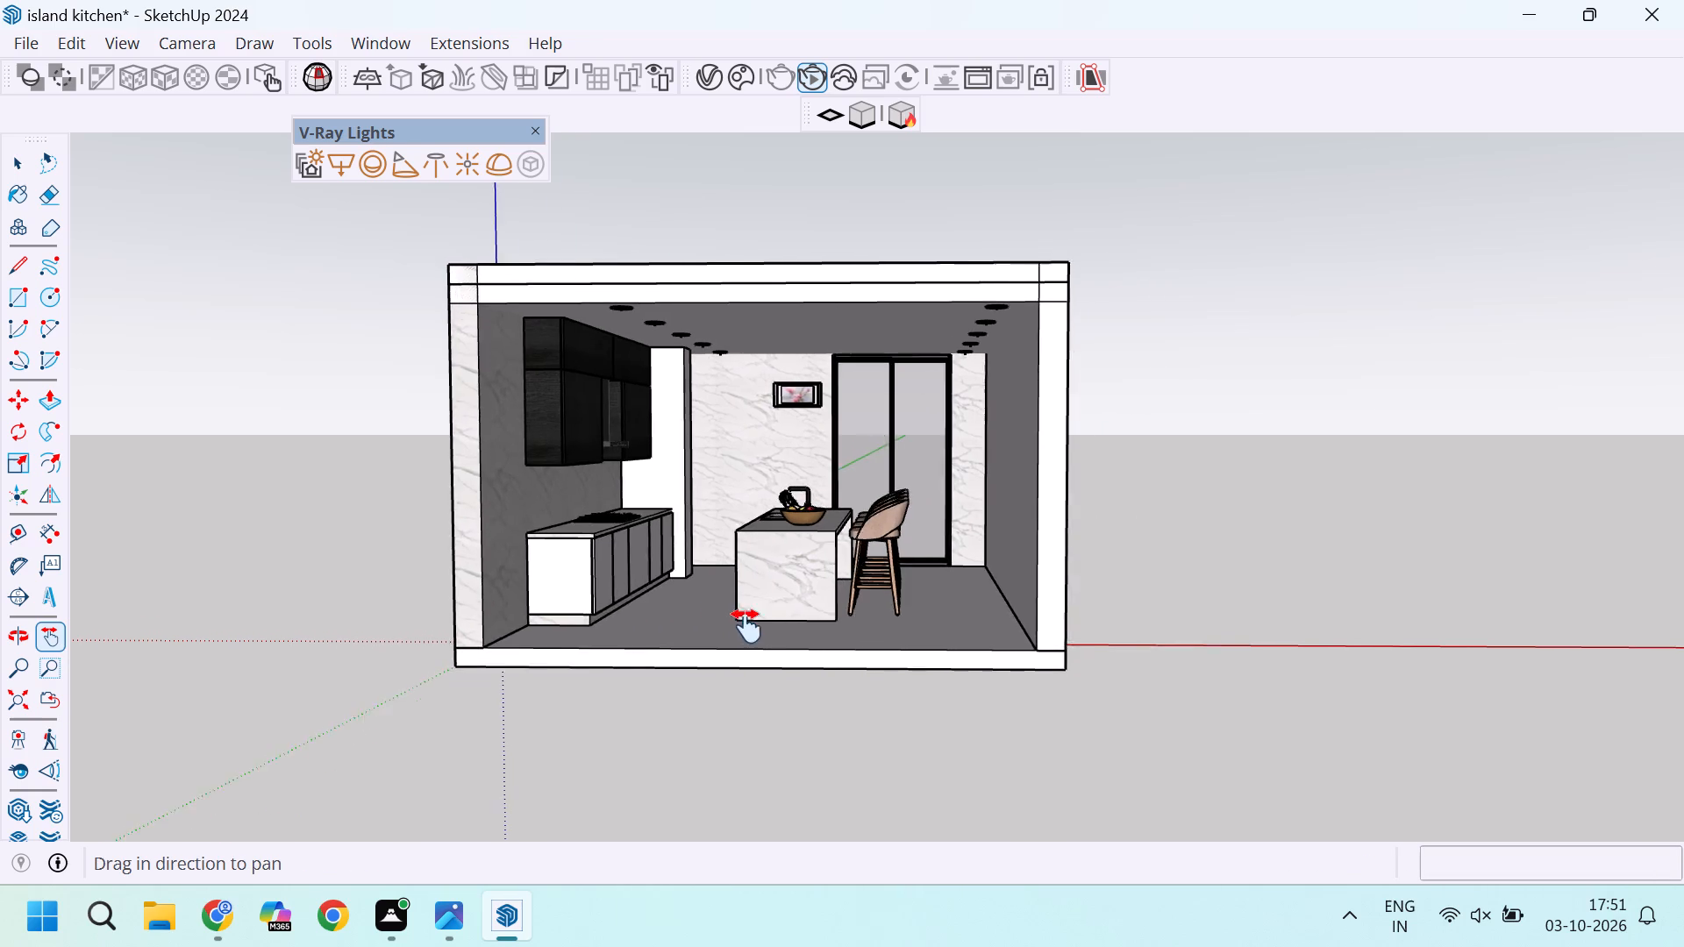
drag(746, 626, 813, 628)
click(26, 668)
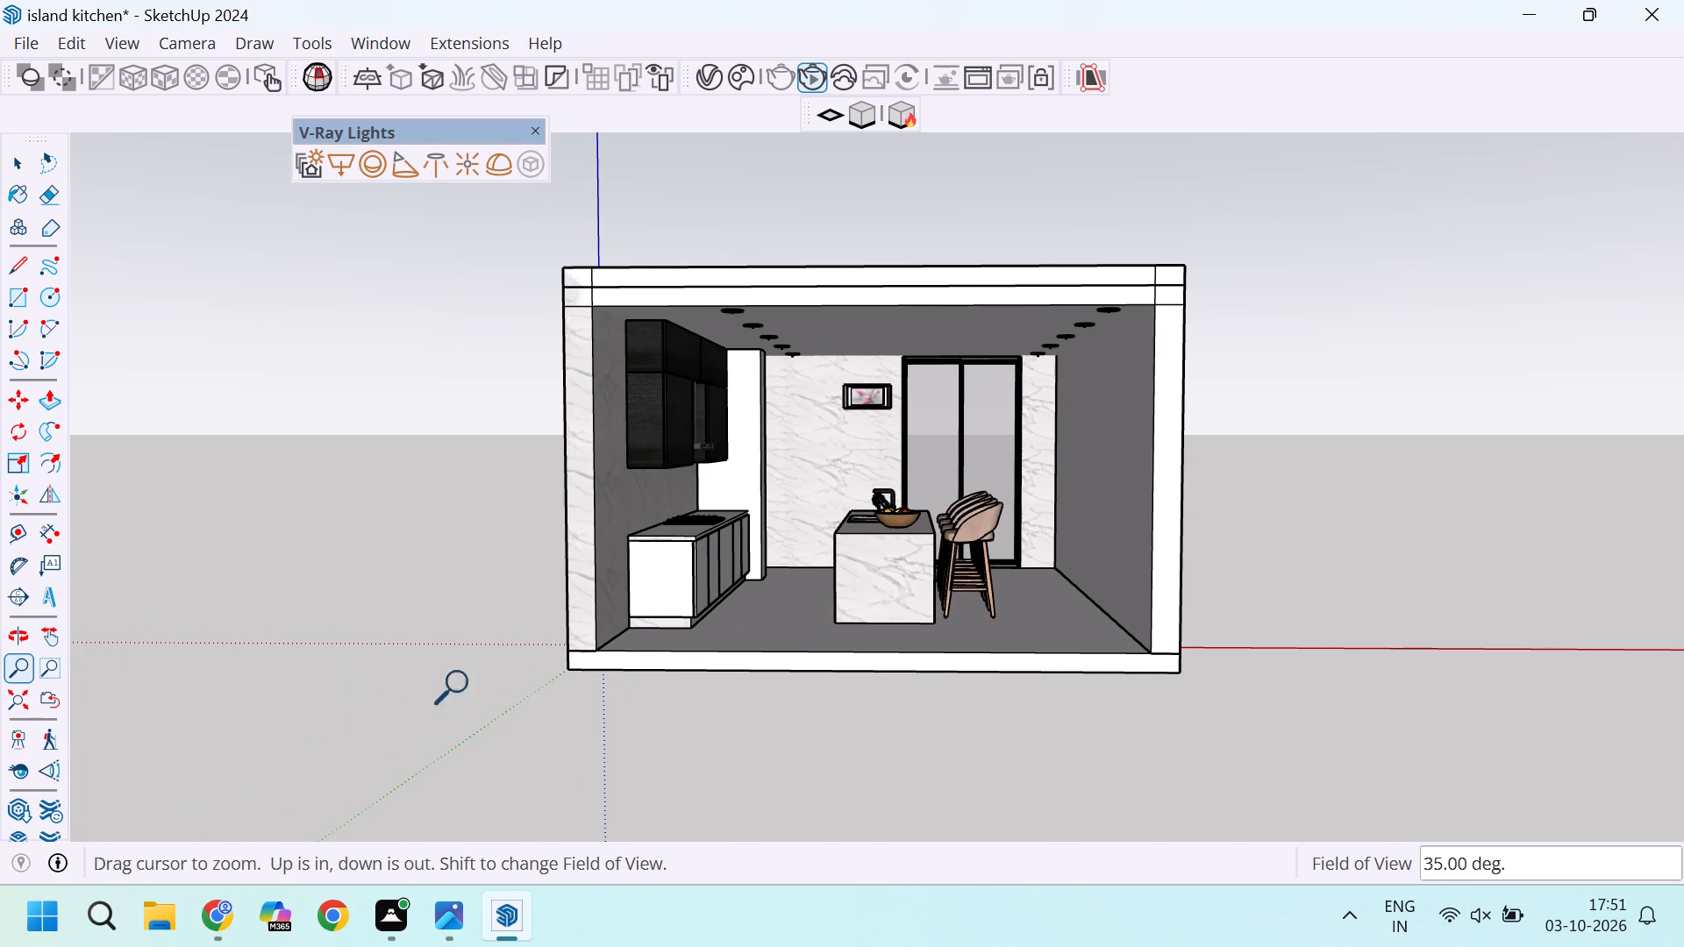
scroll(806, 660, up, 1)
click(52, 673)
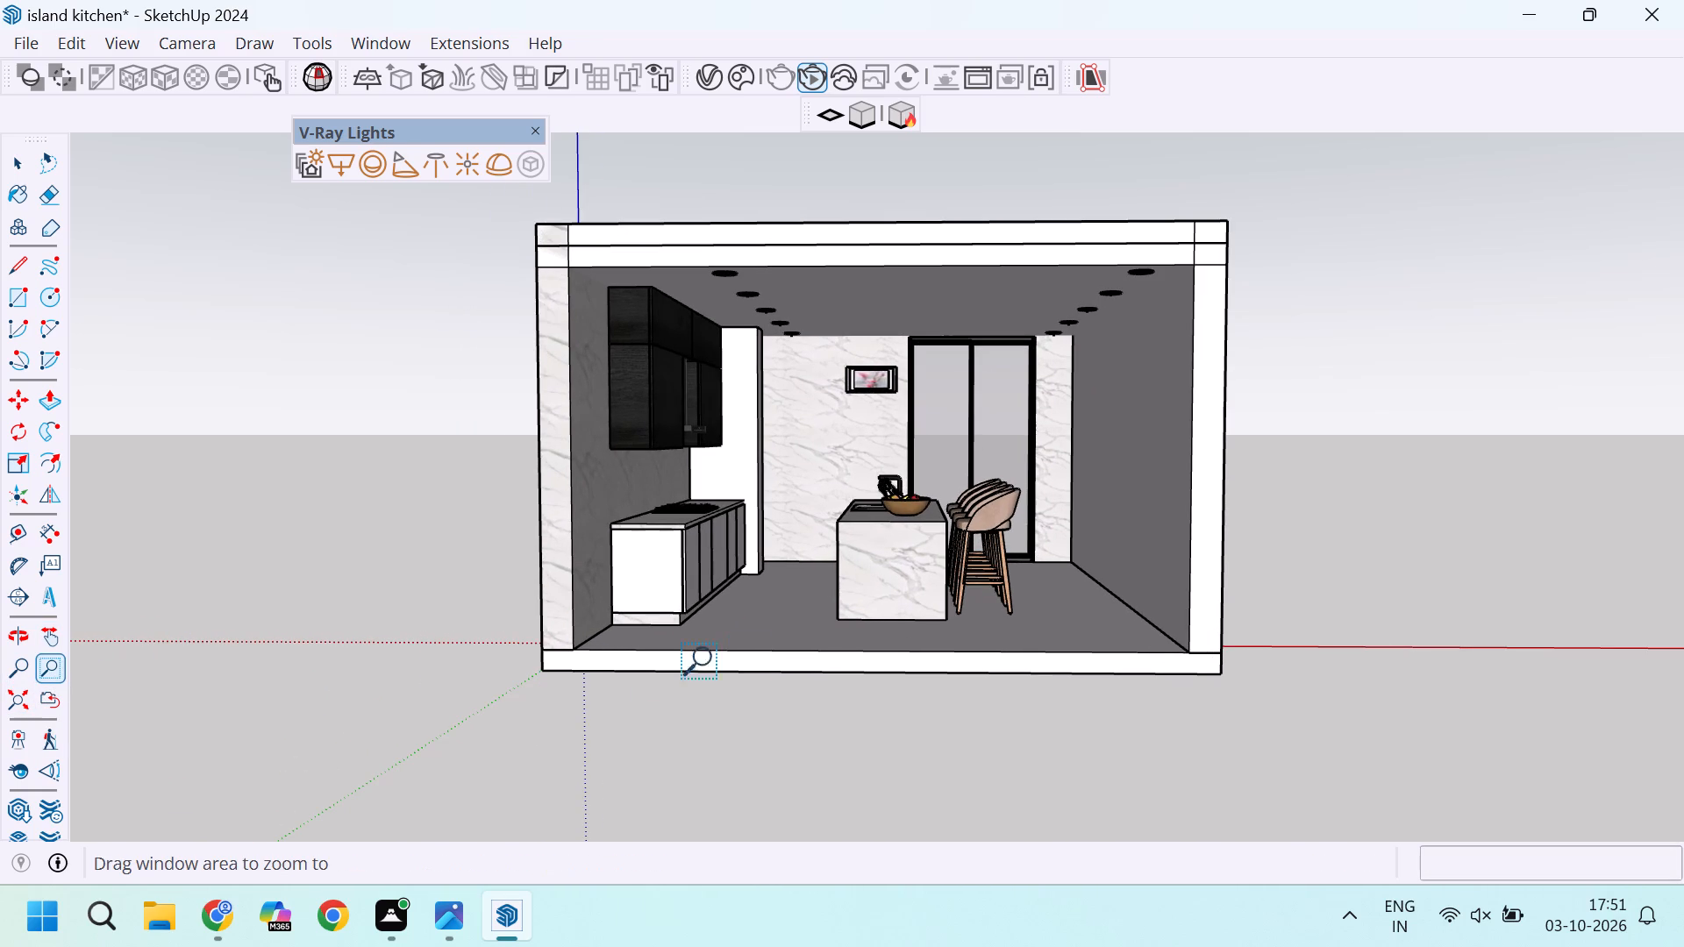
scroll(793, 638, up, 4)
scroll(791, 638, down, 5)
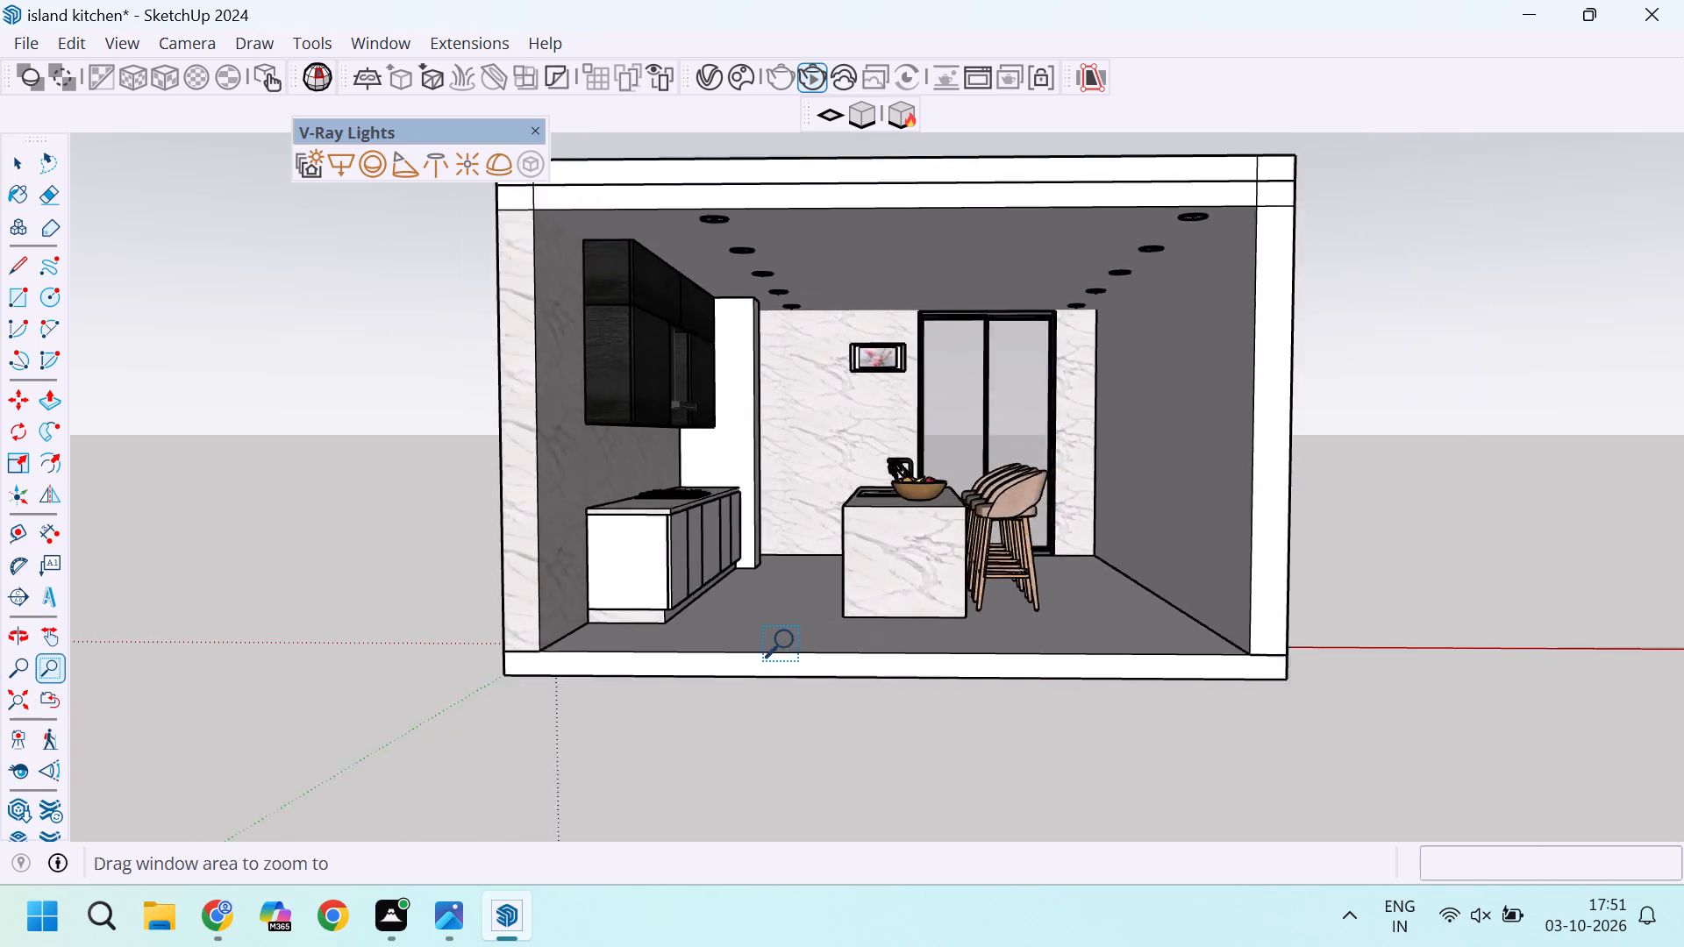
scroll(817, 271, up, 1)
scroll(578, 253, down, 1)
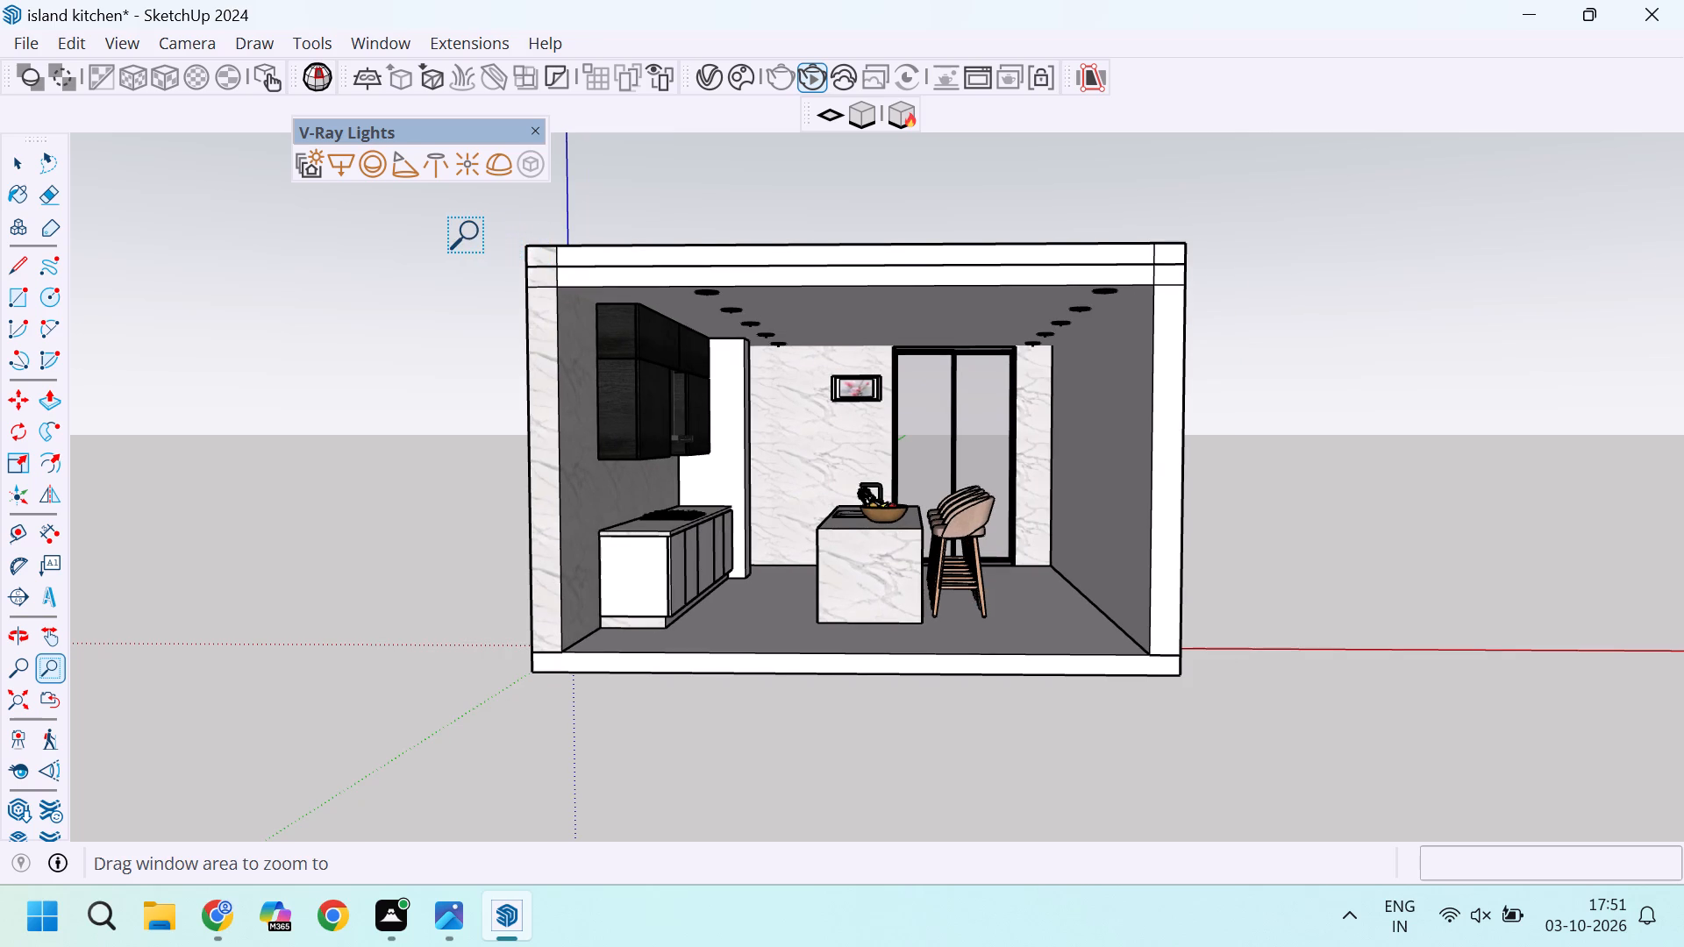
drag(476, 230, 1248, 740)
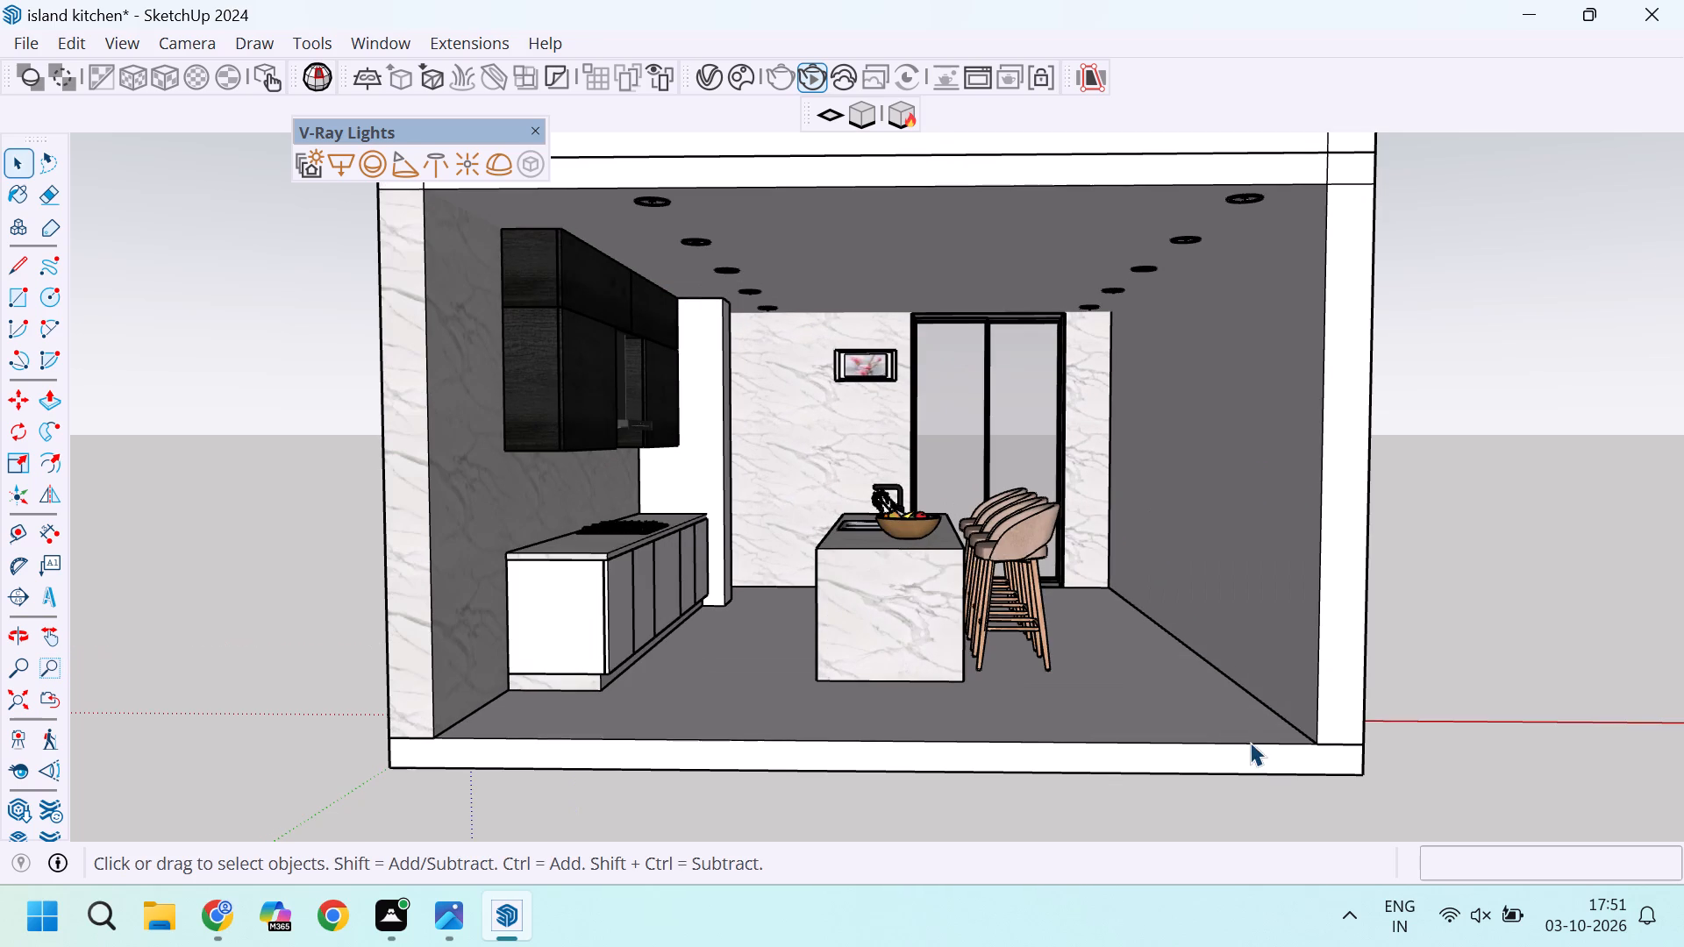
scroll(1208, 723, down, 2)
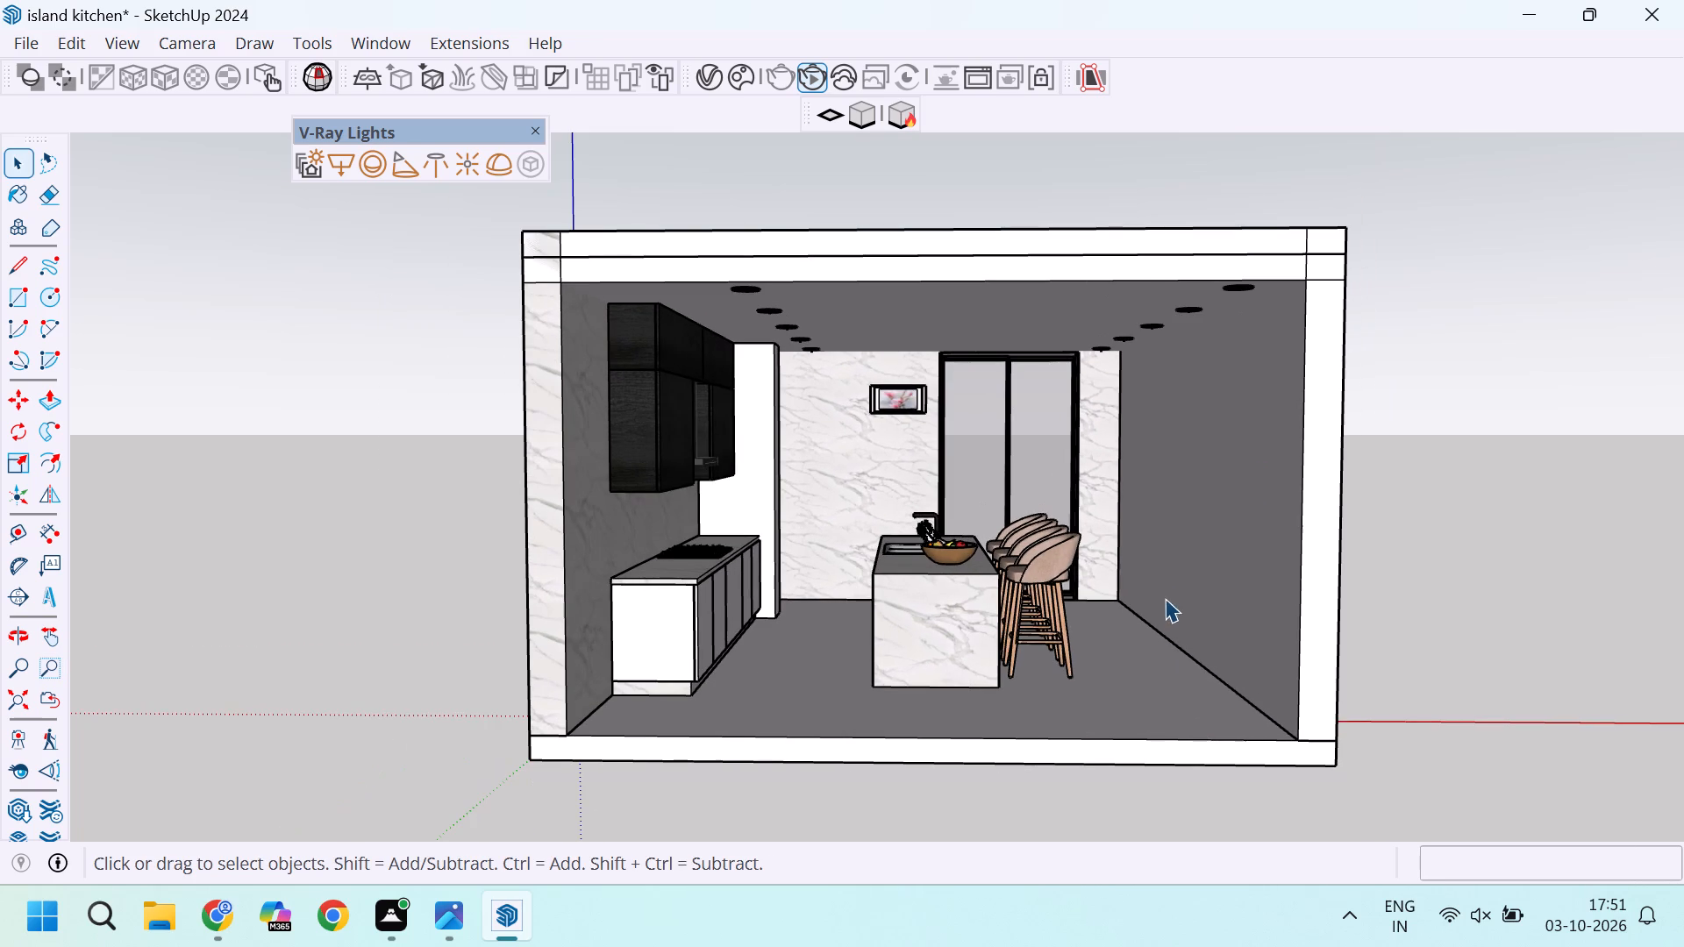
click(18, 688)
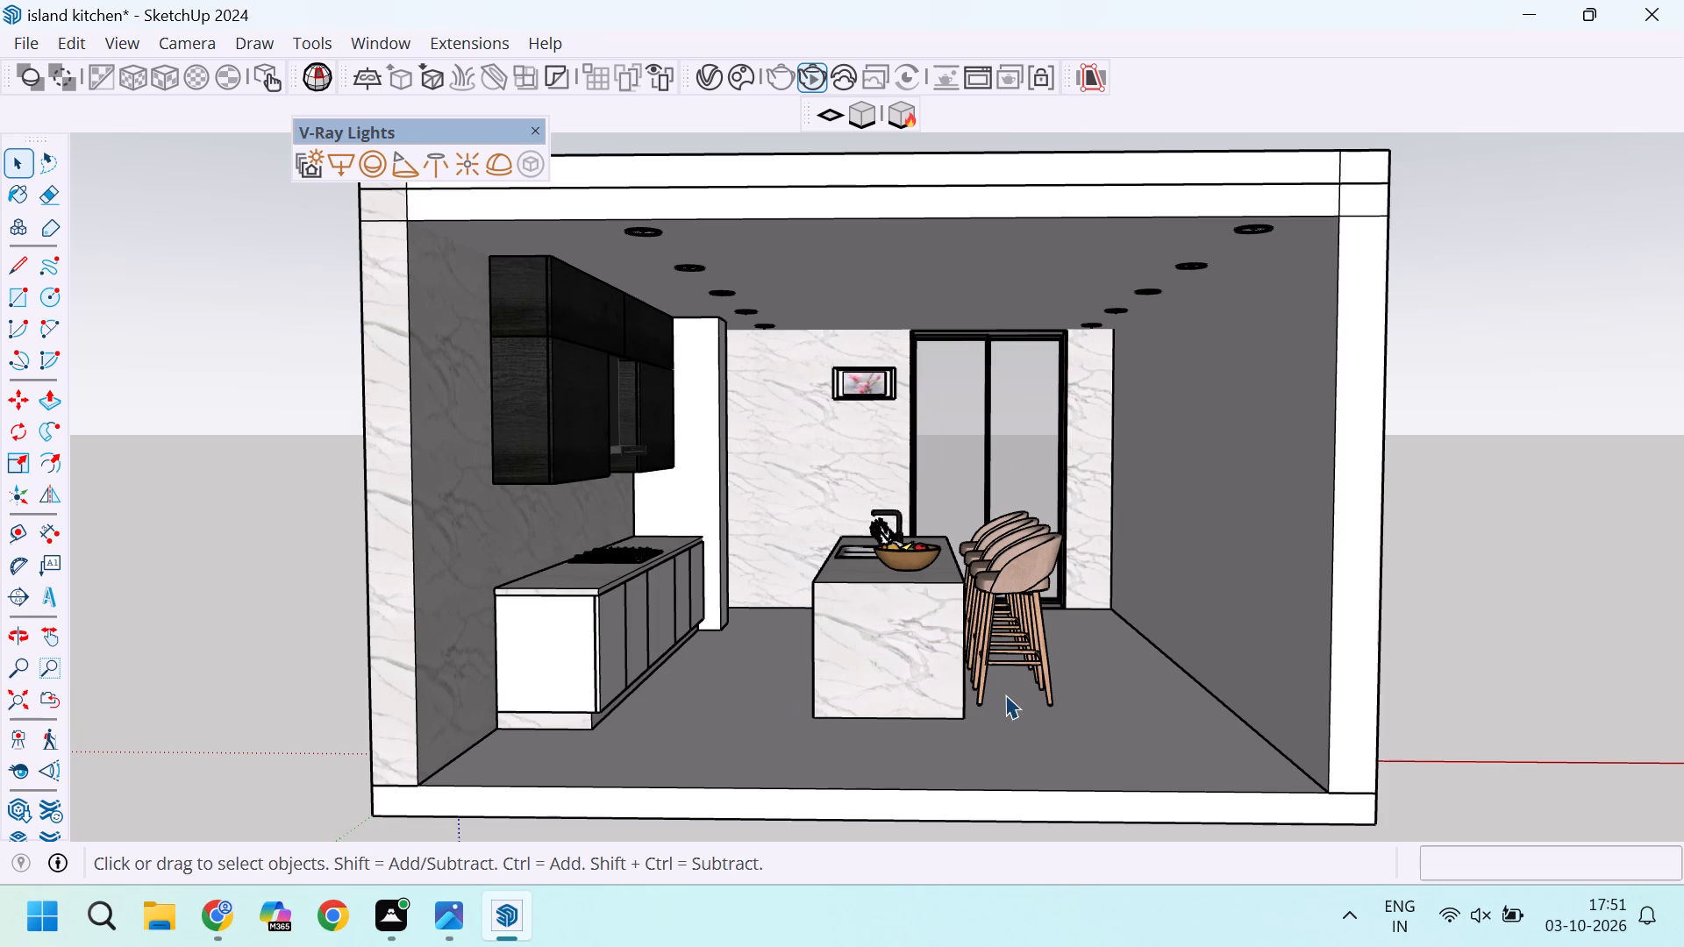
scroll(929, 717, down, 1)
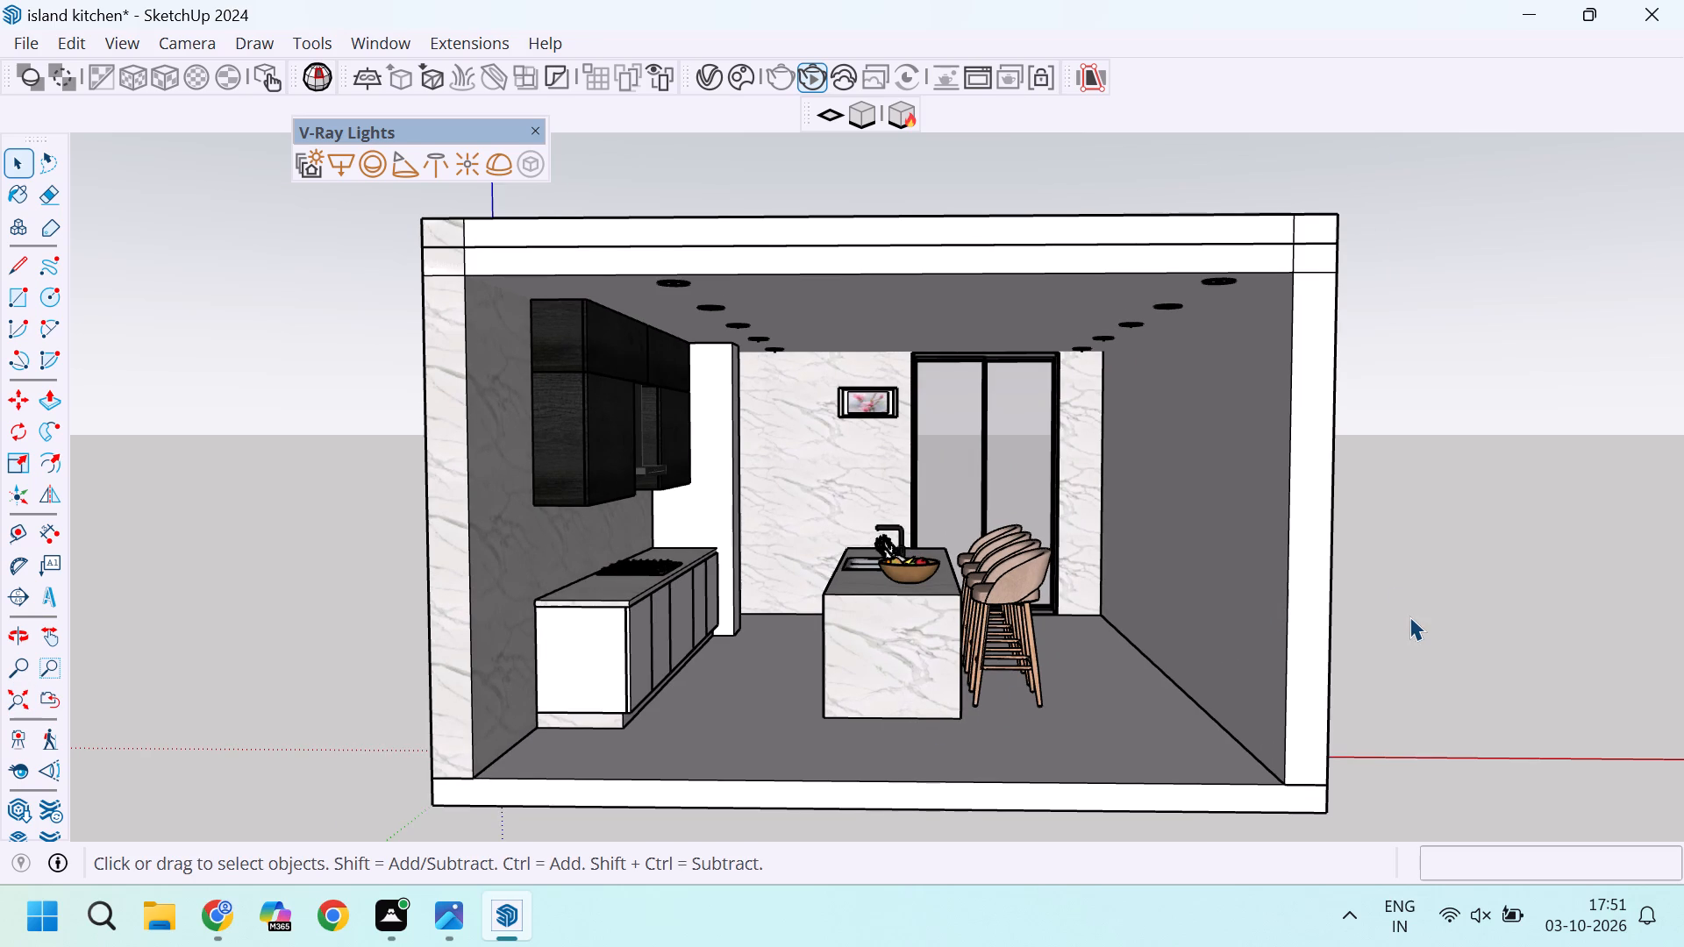
Print the current view with Microsoft Print to PDF as "island kitchen" in the SKETCHUP folder, close the resulting PDF and clear the selection.
key(ctrl+p)
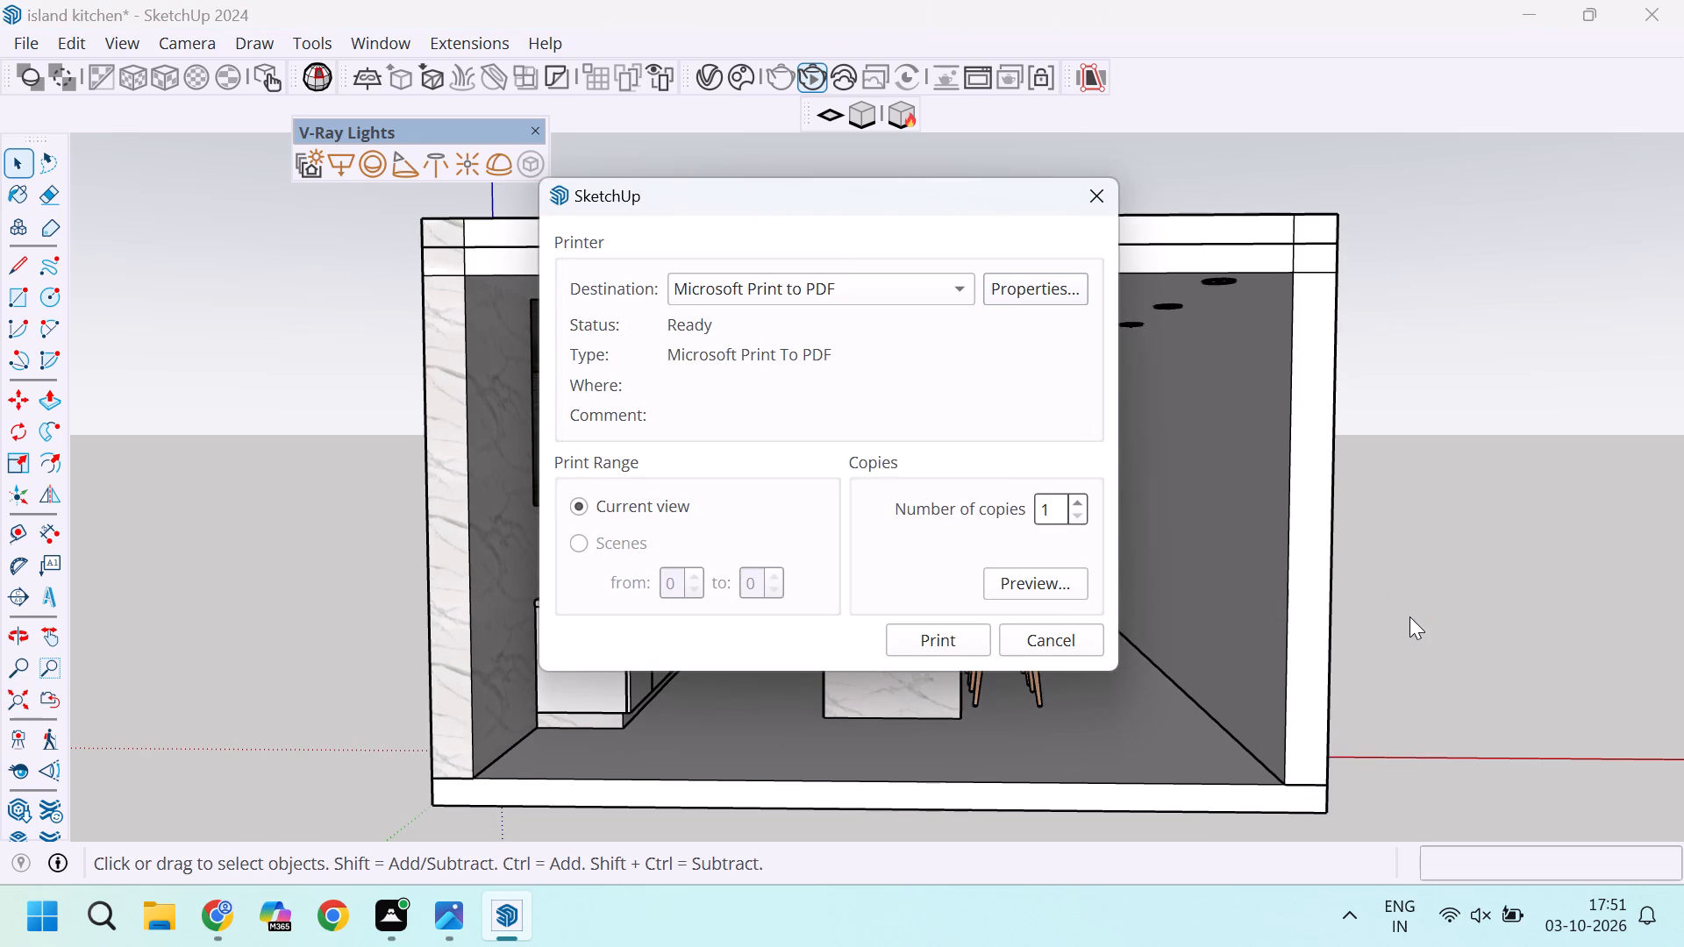
click(947, 644)
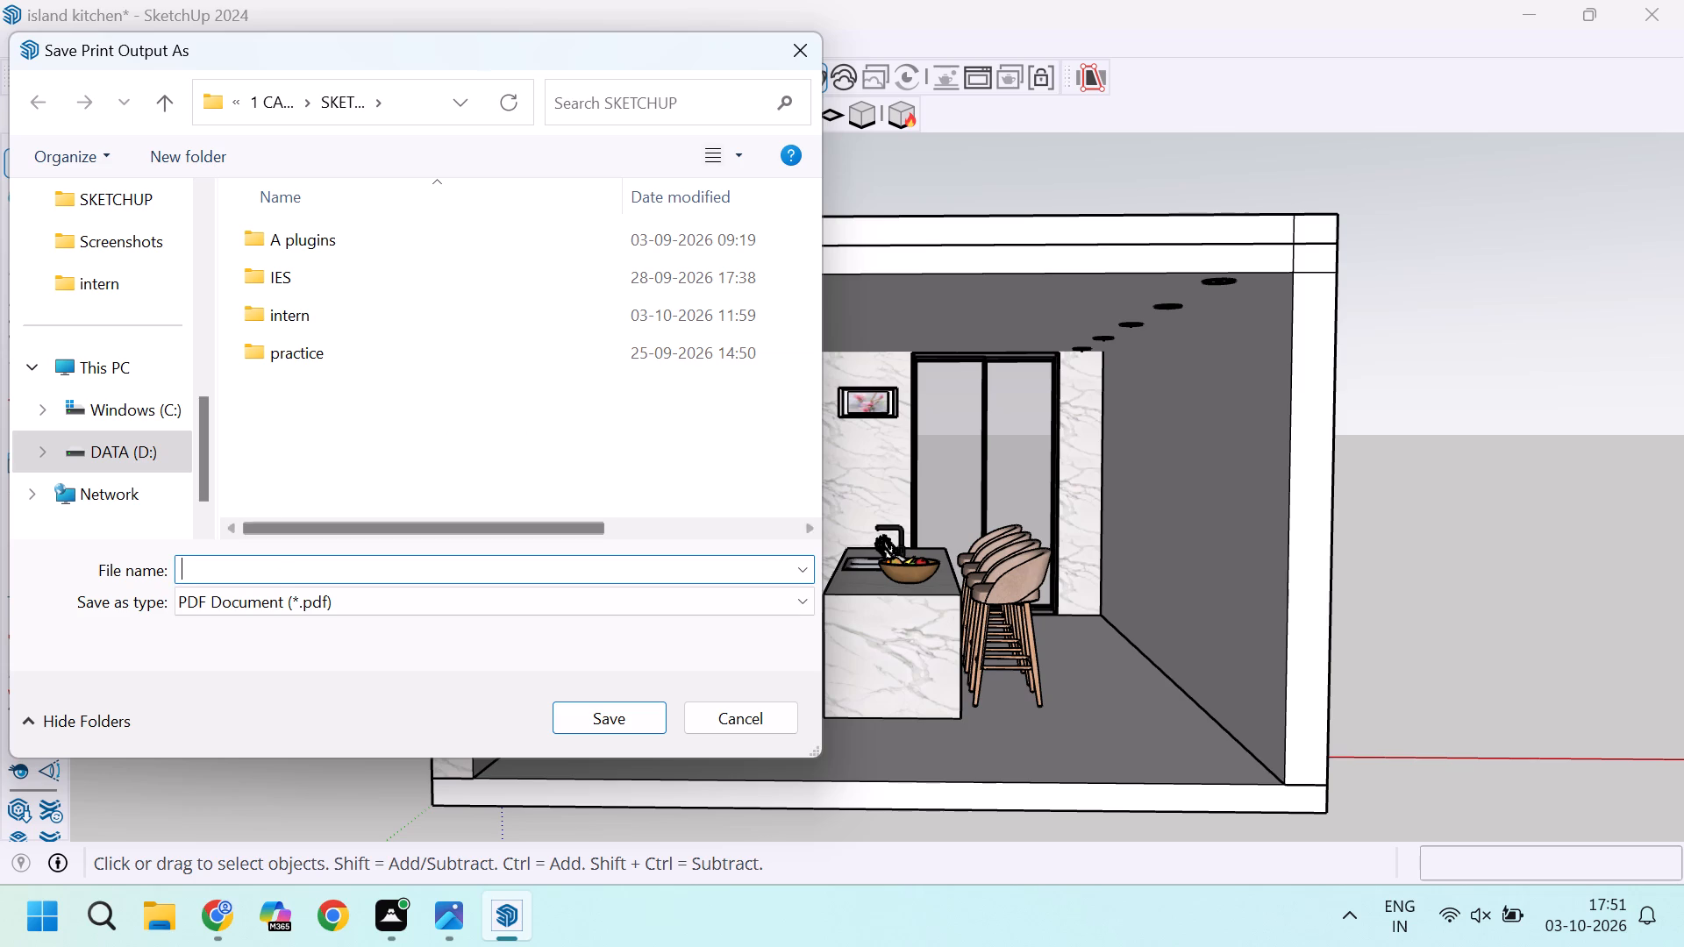
text(is)
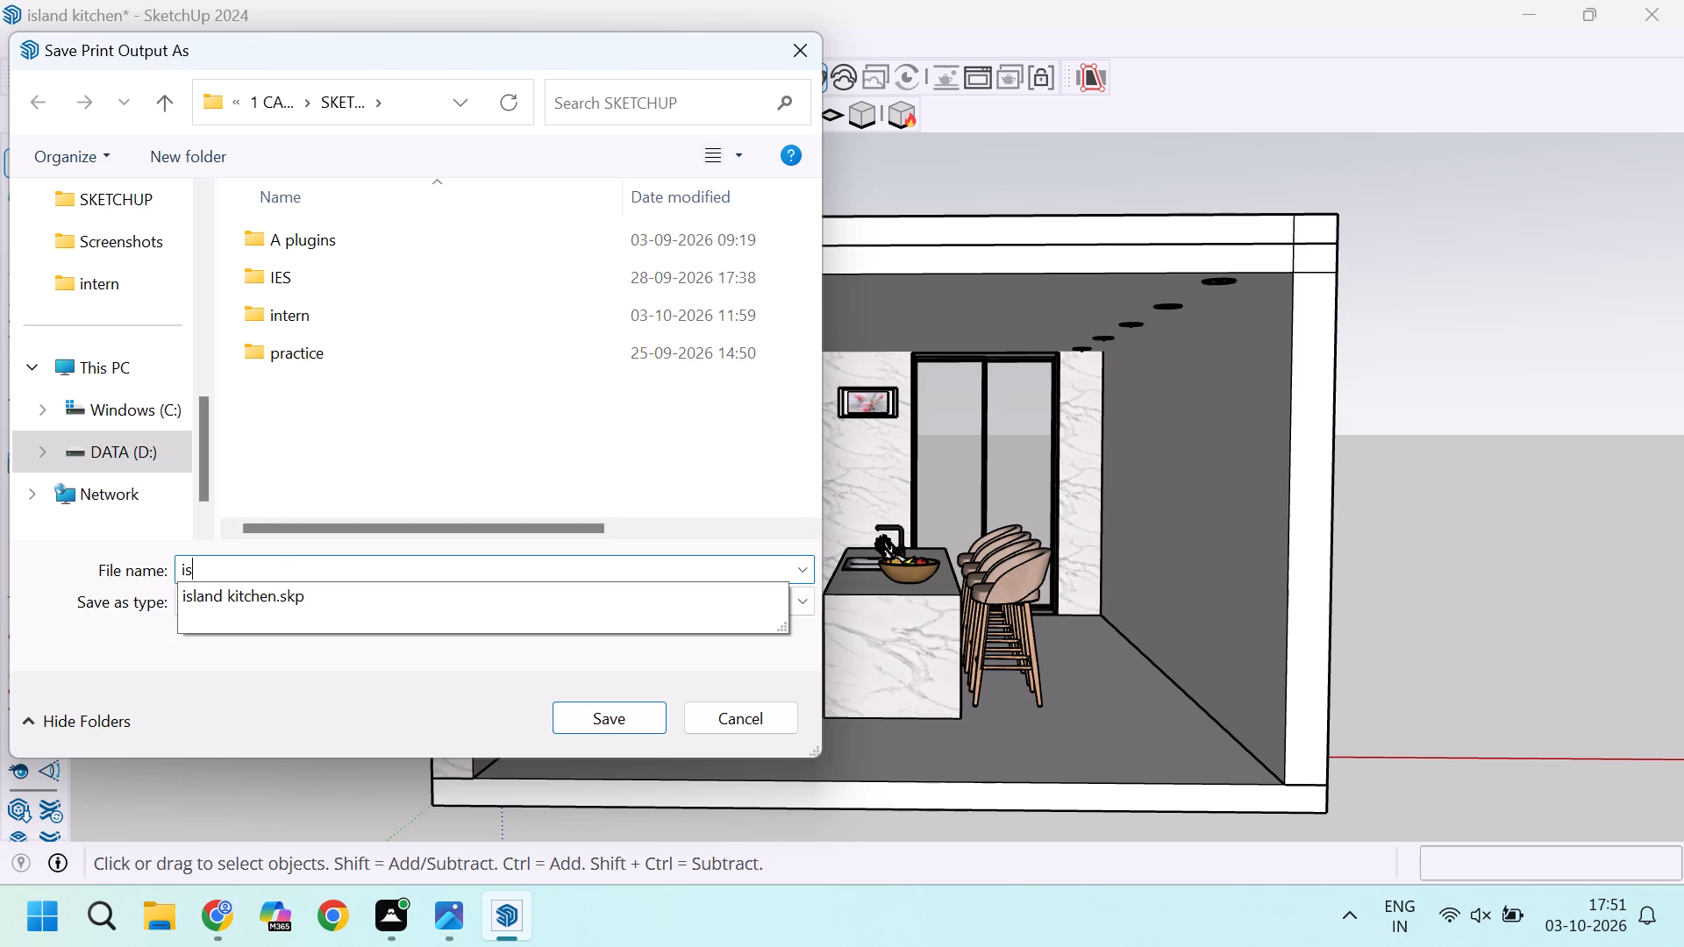
click(295, 595)
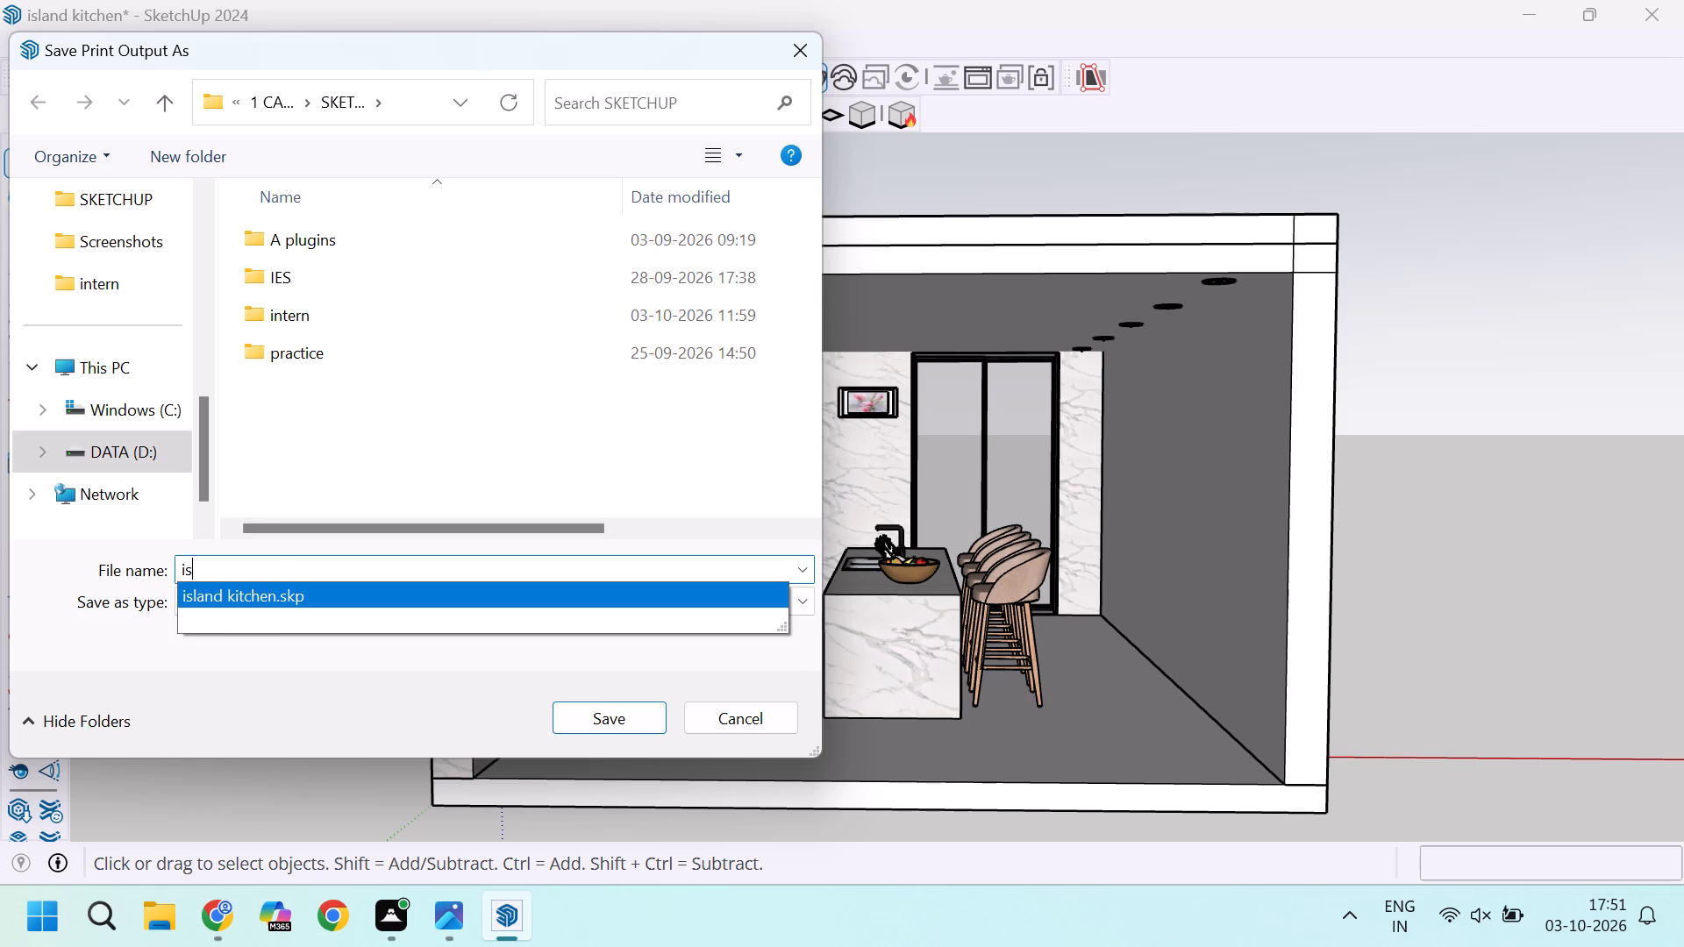
click(354, 554)
click(360, 563)
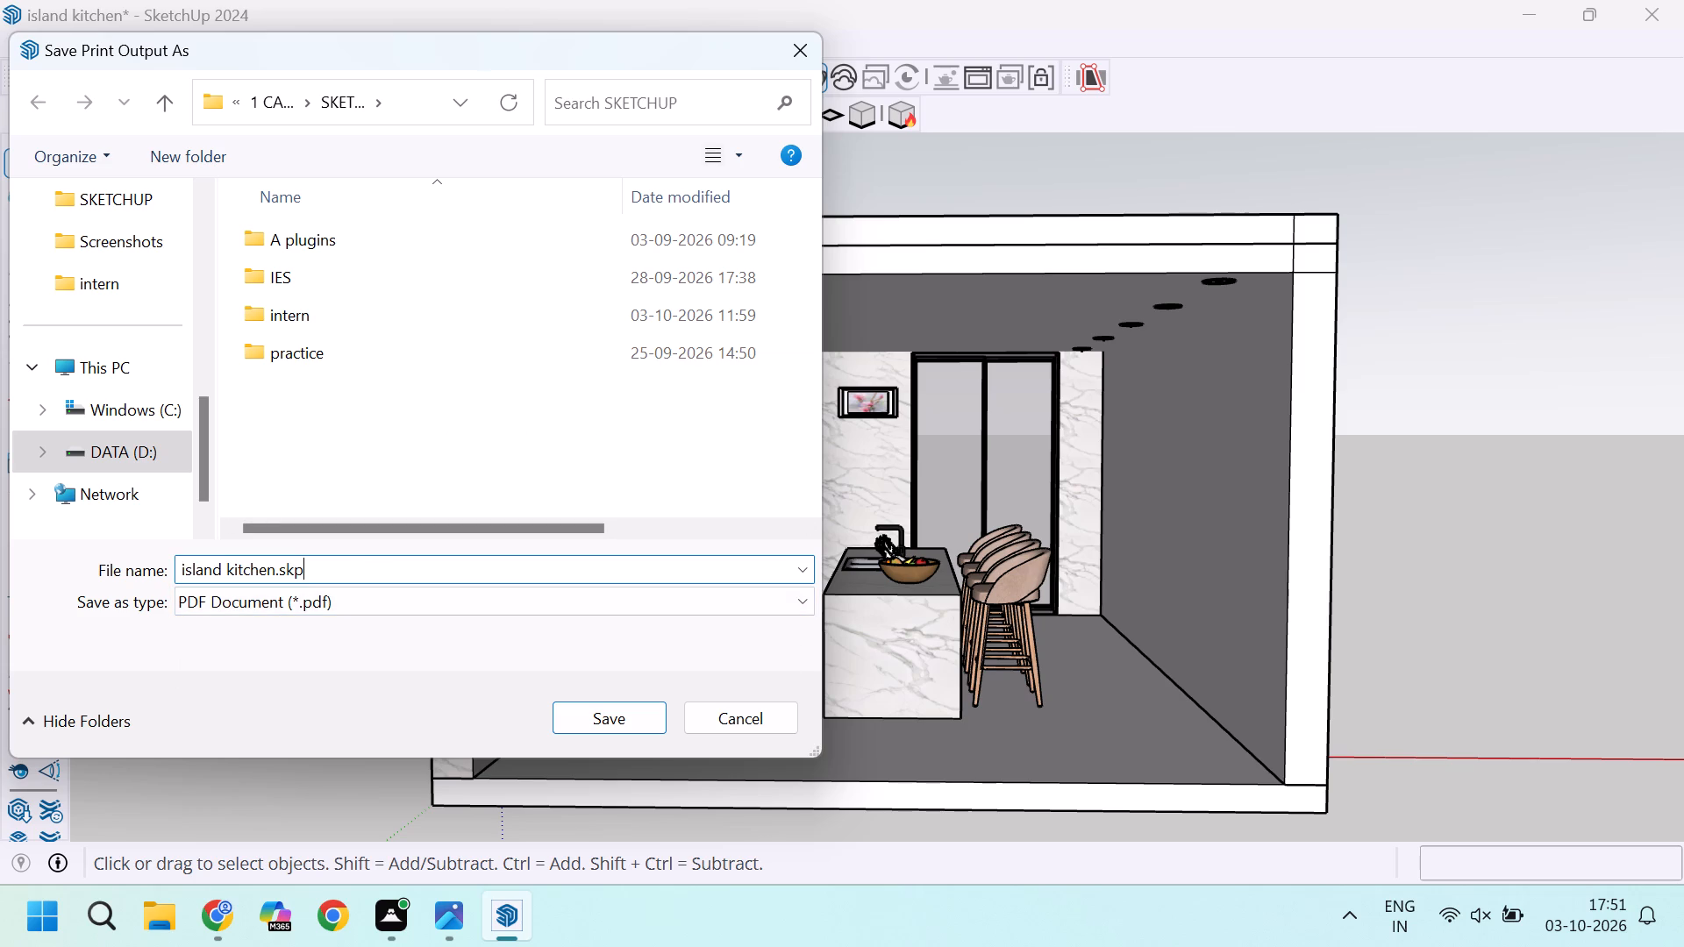
key(BackSpace)
key(BackSpace)
key(BackSpace)
key(BackSpace)
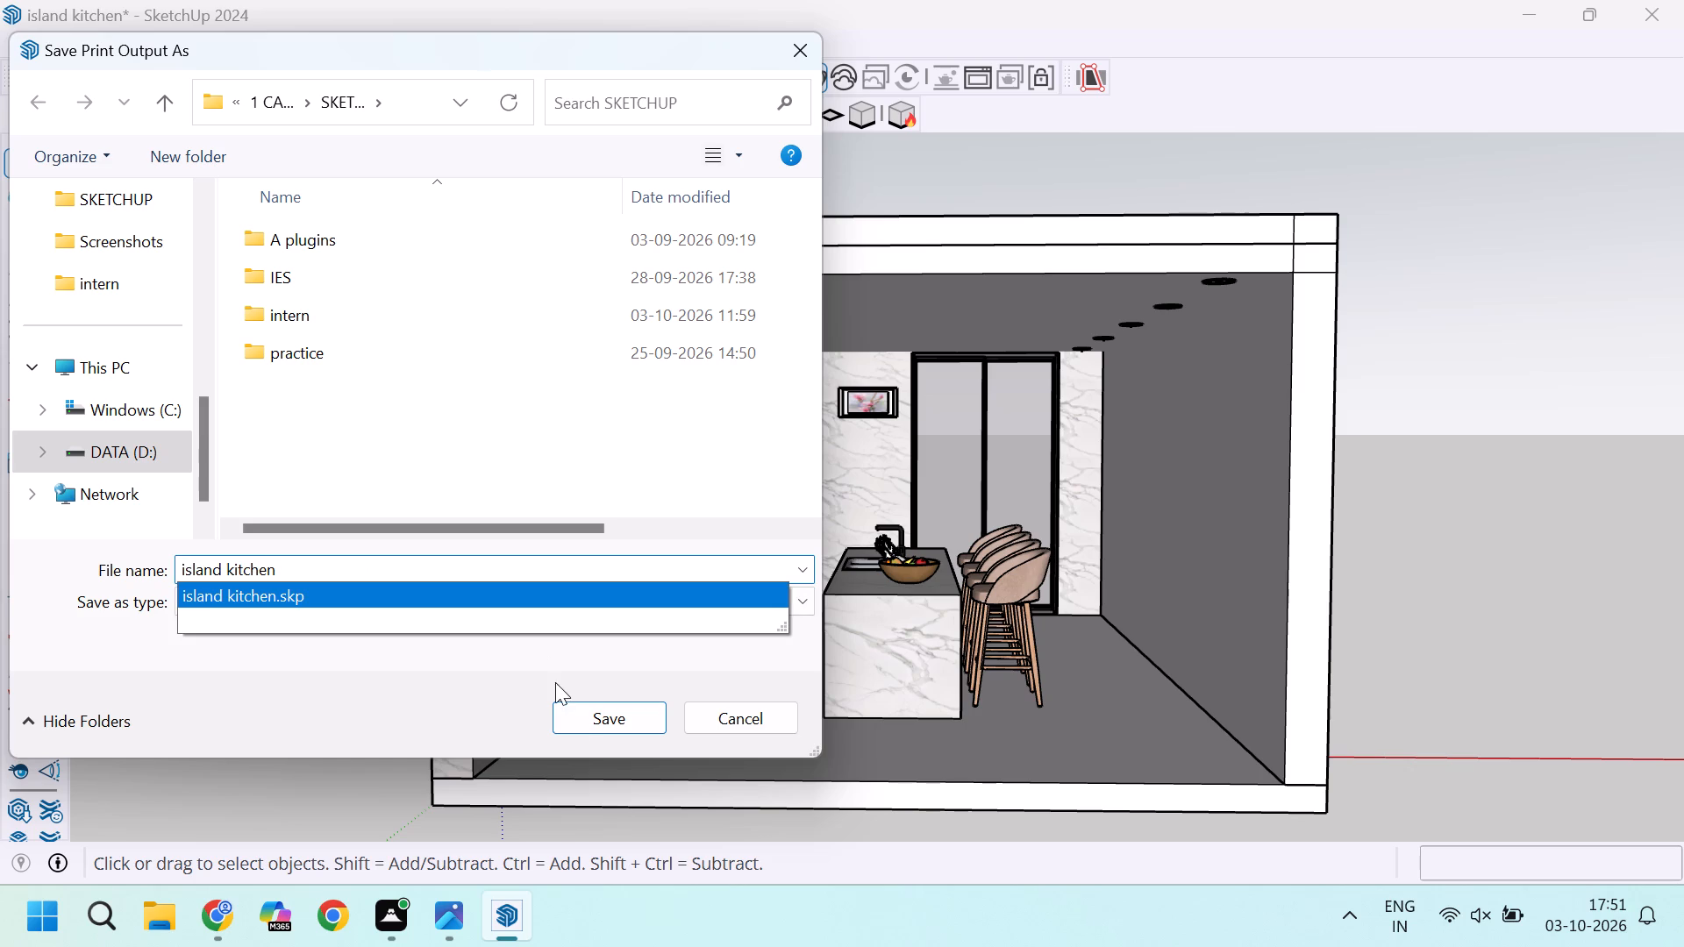
click(194, 652)
click(608, 712)
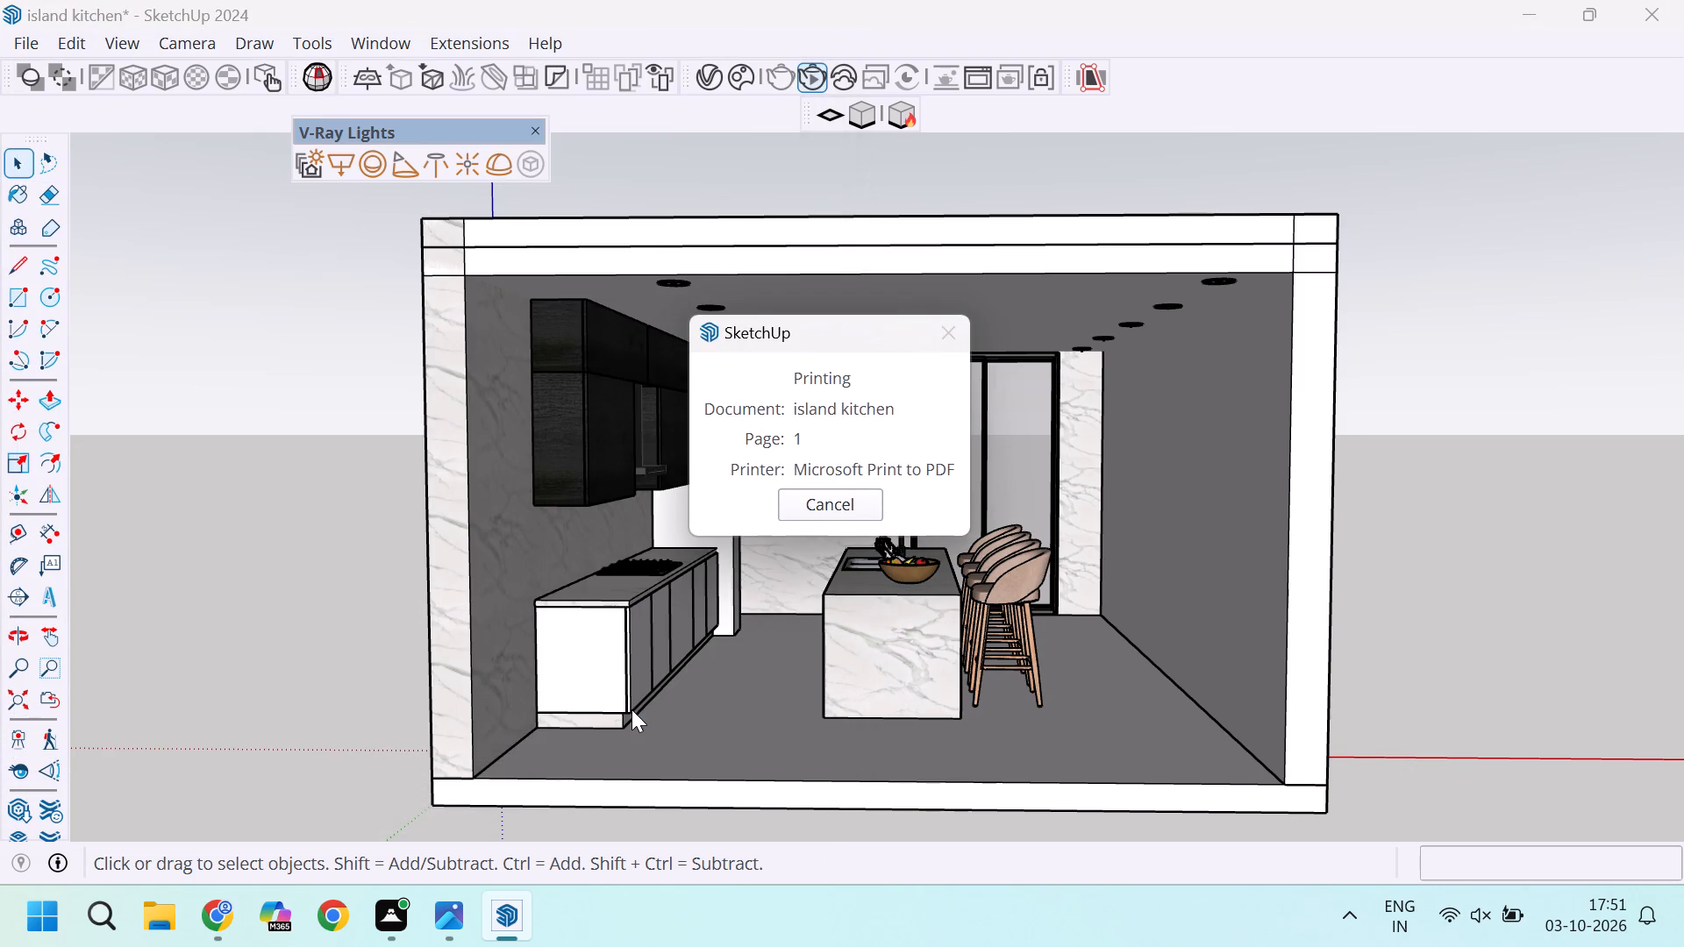
click(837, 504)
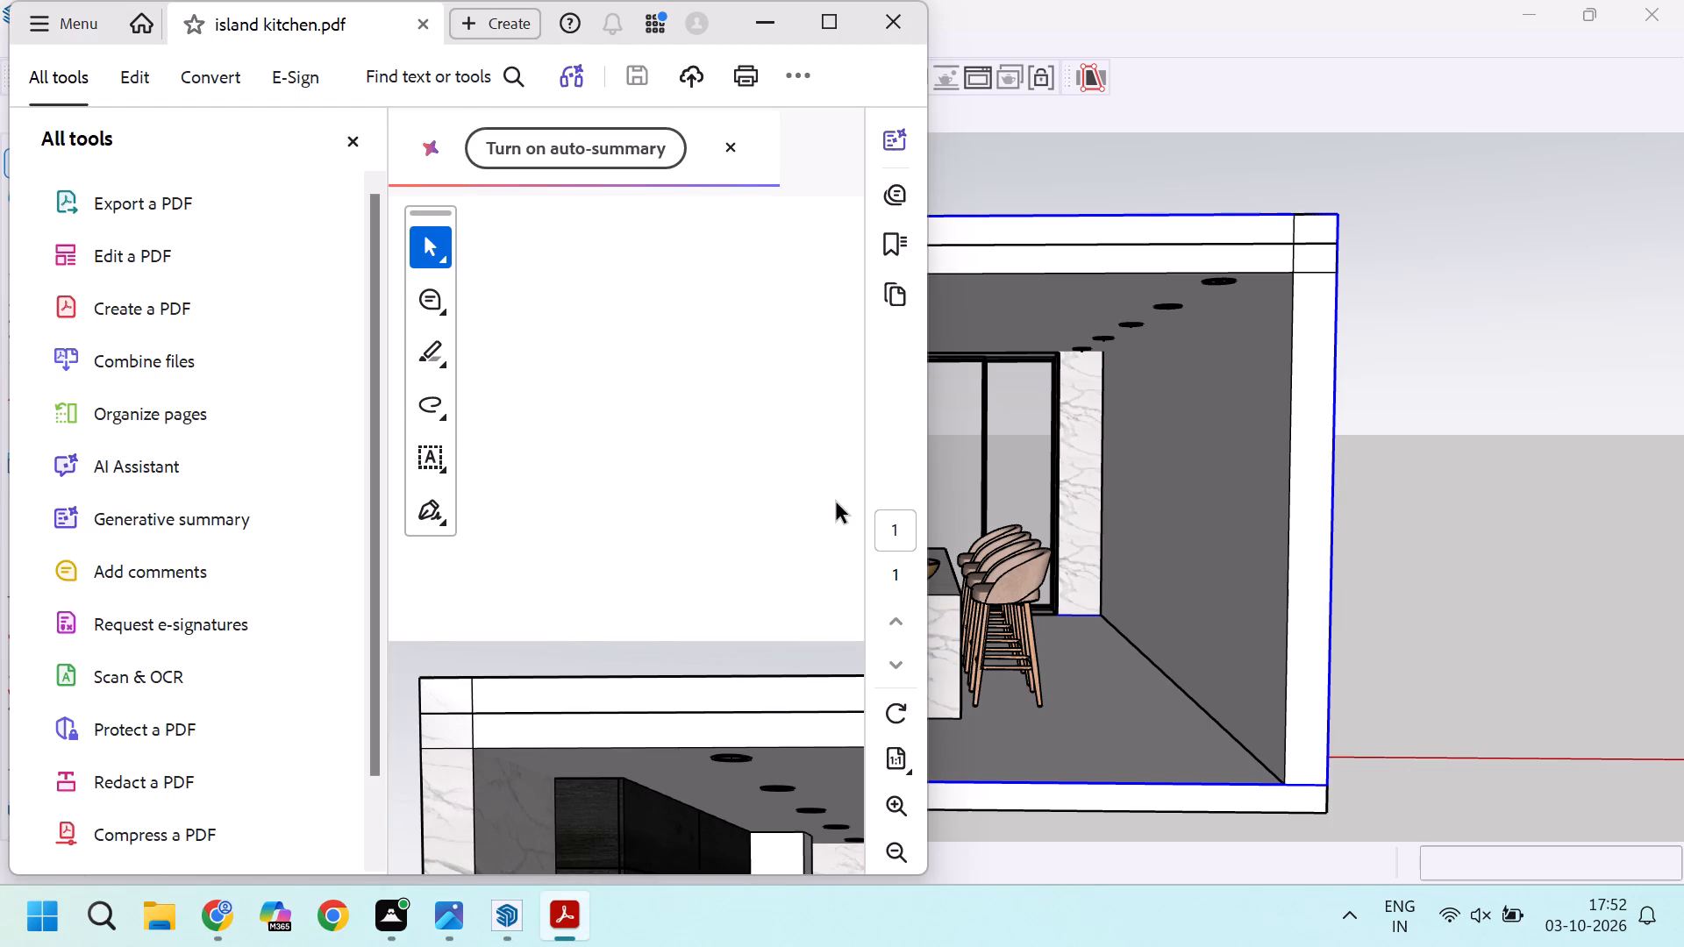
click(905, 9)
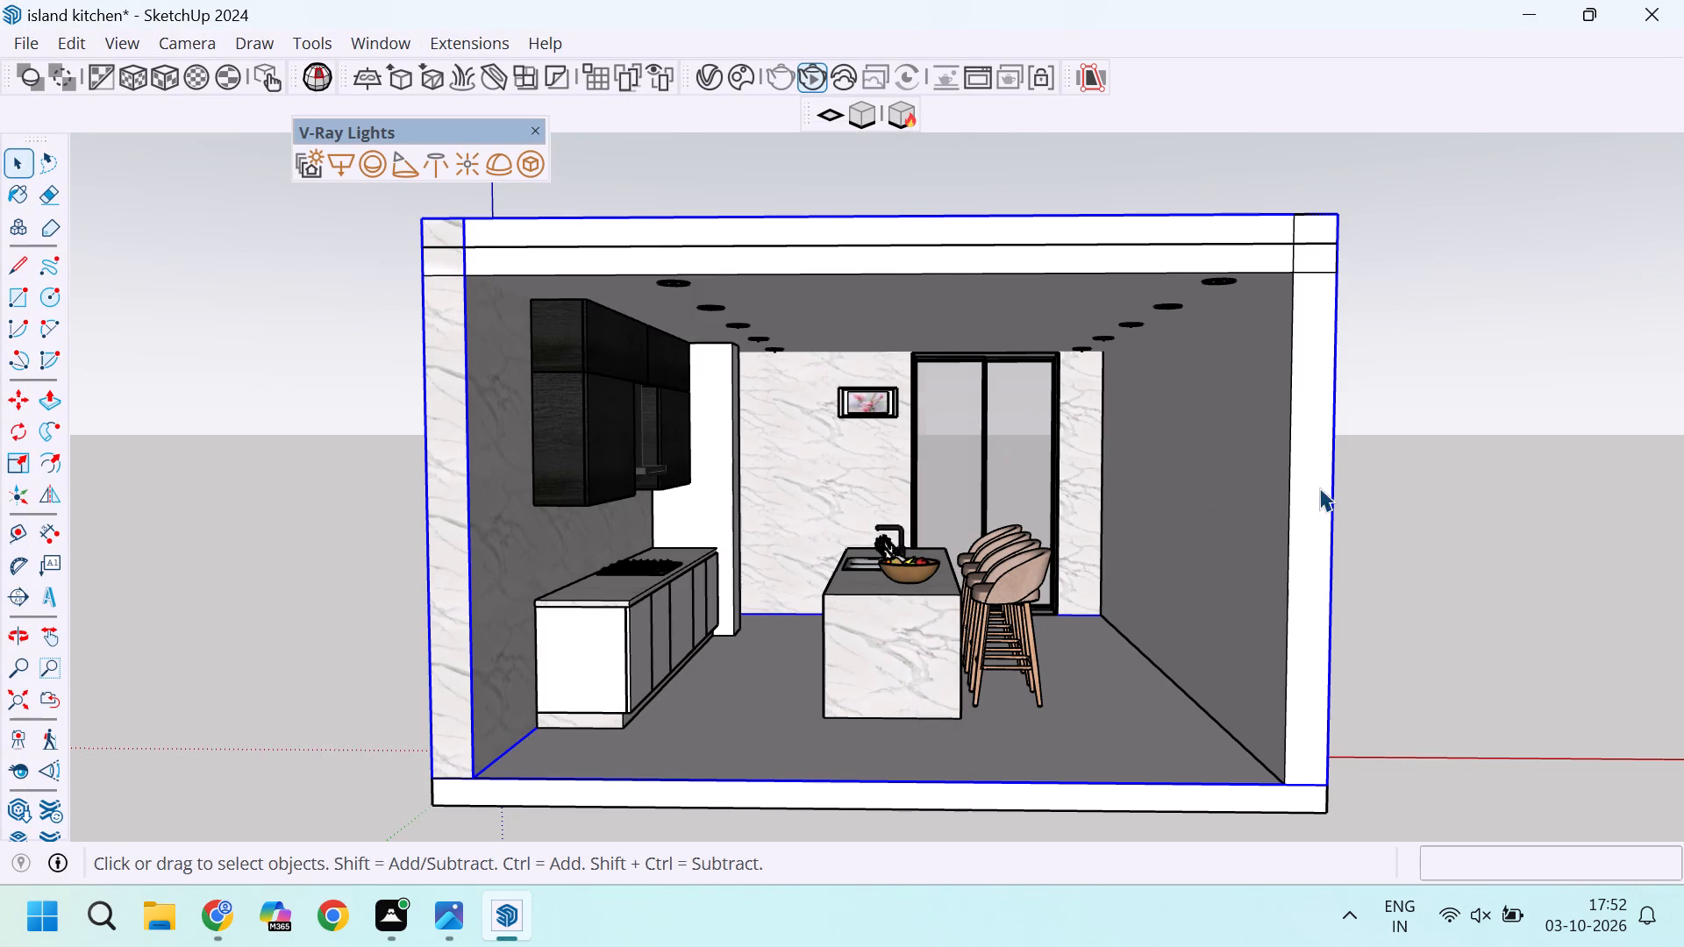
click(1374, 467)
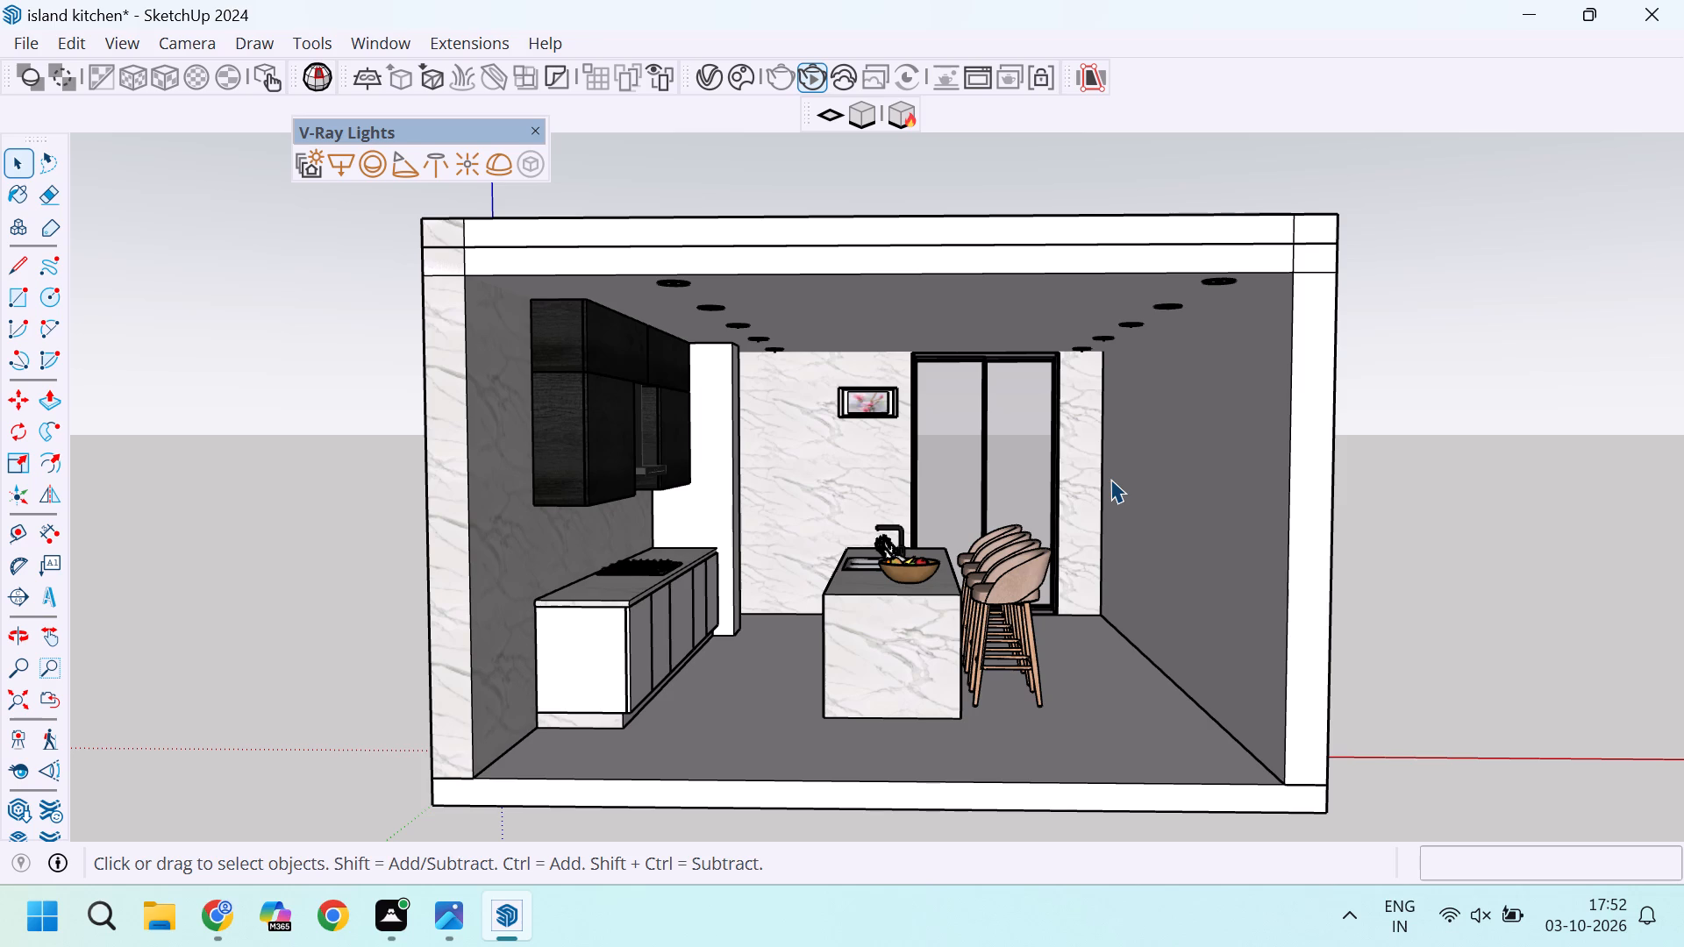
Examine the island and bar stools from the open front and through the sliding glass door from outside the back wall.
scroll(566, 373, down, 4)
scroll(771, 470, up, 5)
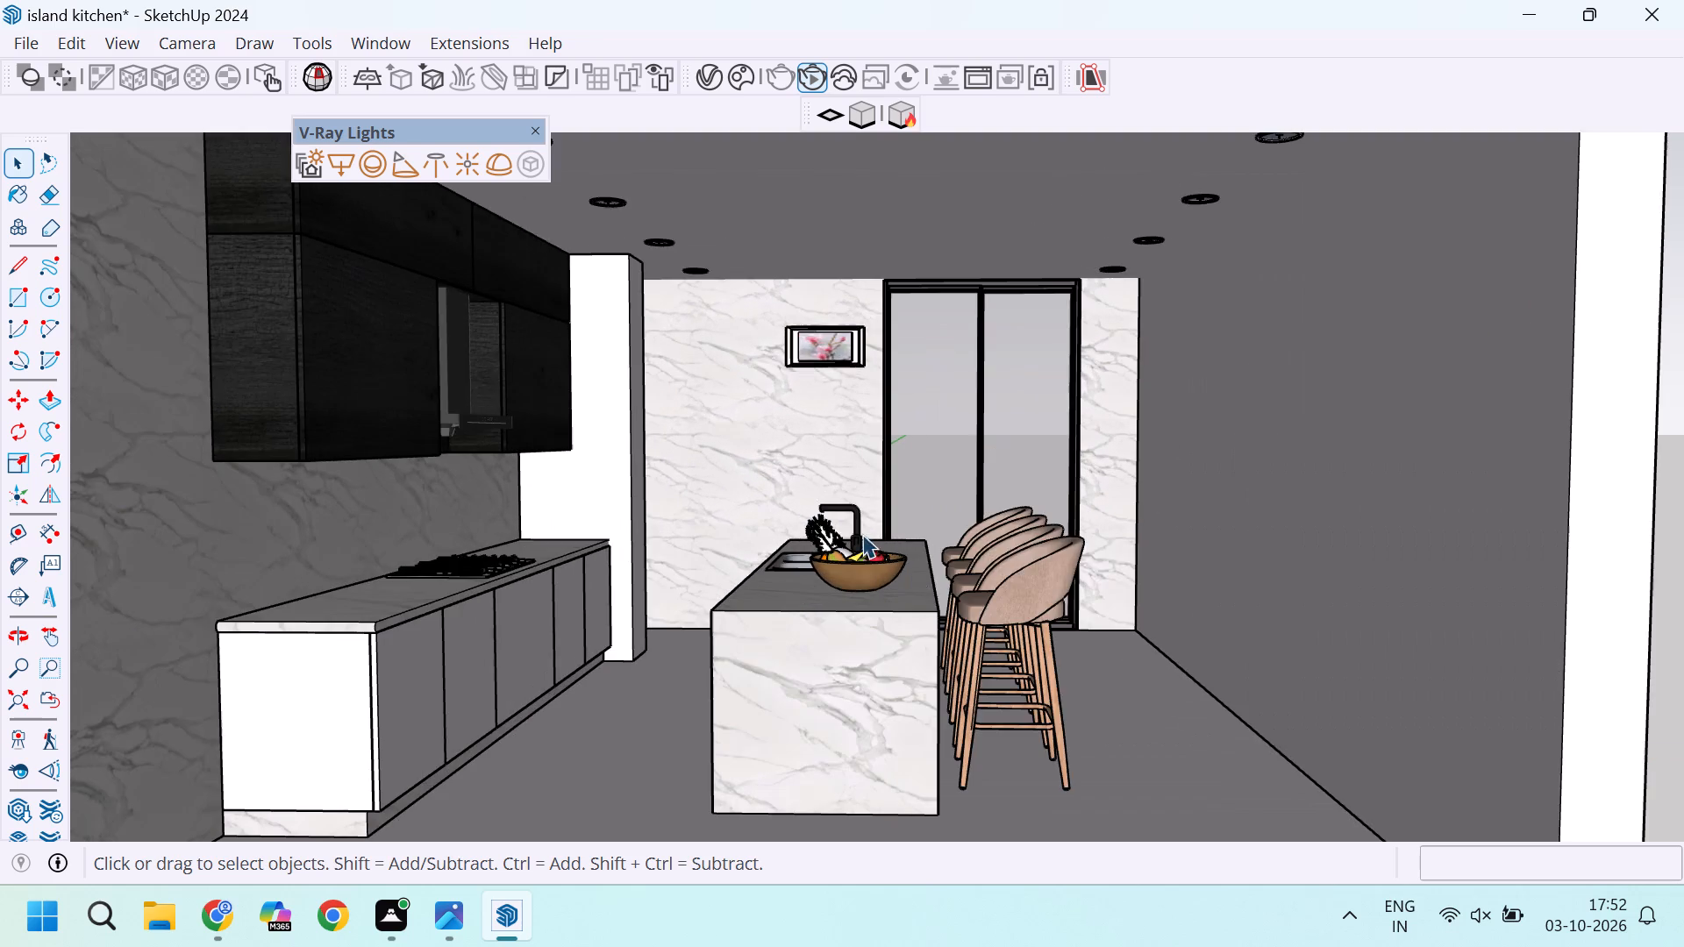
scroll(884, 519, down, 5)
middle_drag(1359, 528, 661, 590)
middle_drag(1320, 511, 567, 539)
scroll(598, 530, up, 6)
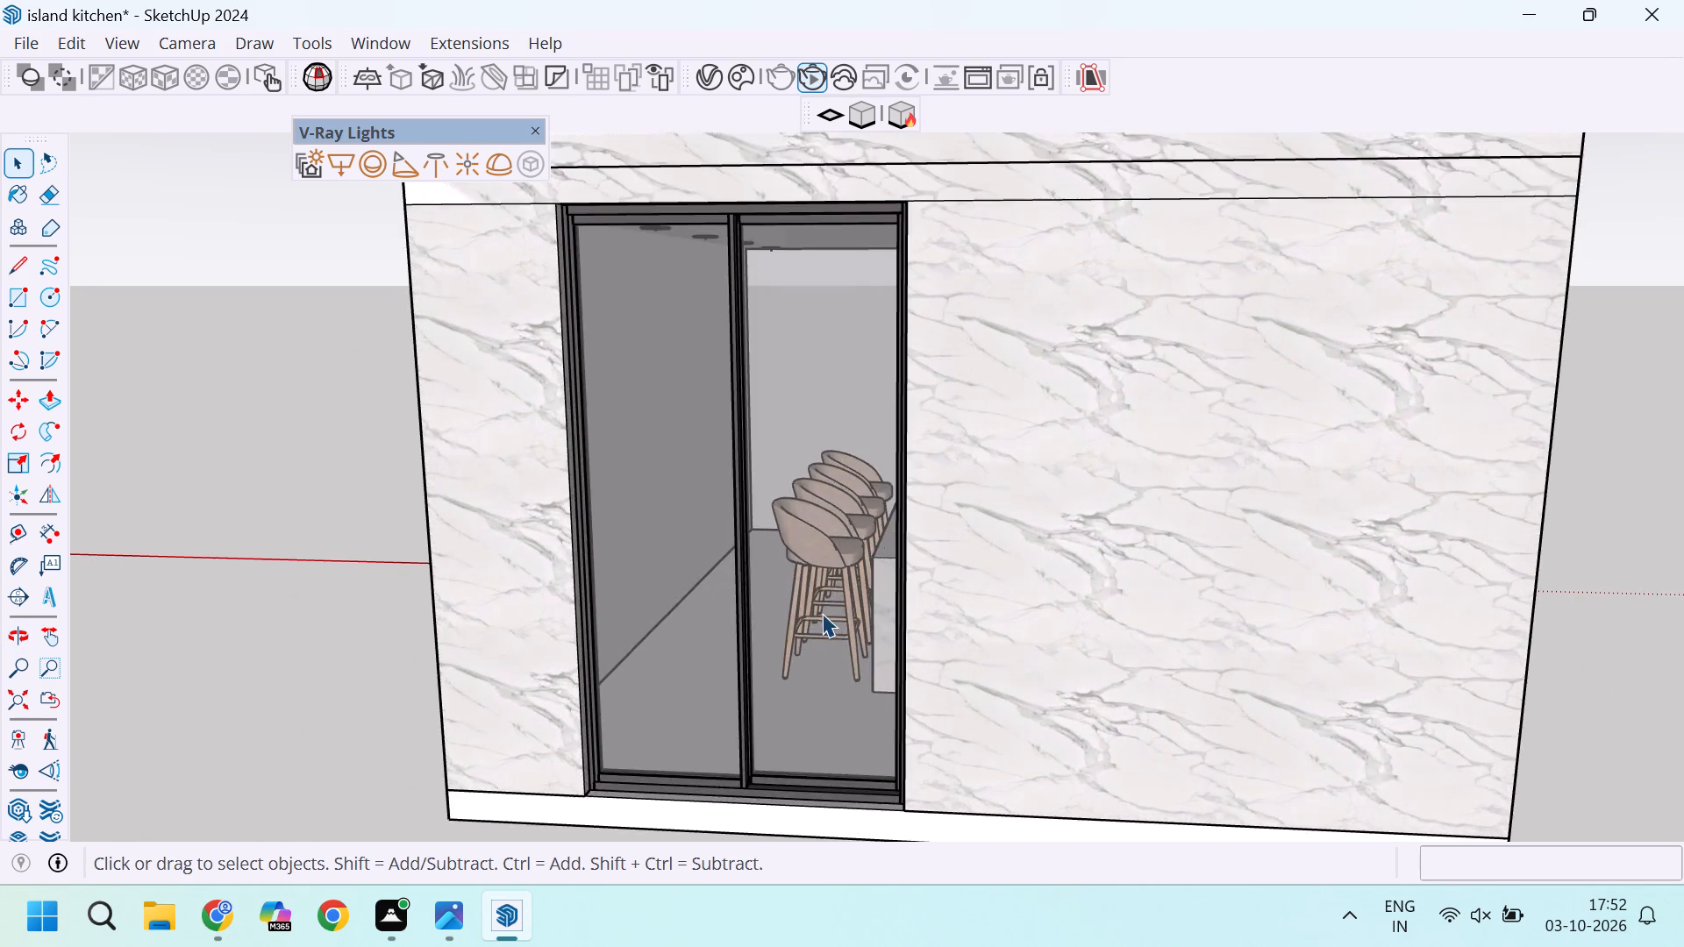
Examine the wall cabinets, hob counter, island and bar stools from the kitchen's open front at different distances.
scroll(835, 607, down, 4)
middle_drag(722, 573, 1331, 627)
middle_drag(597, 567, 1331, 587)
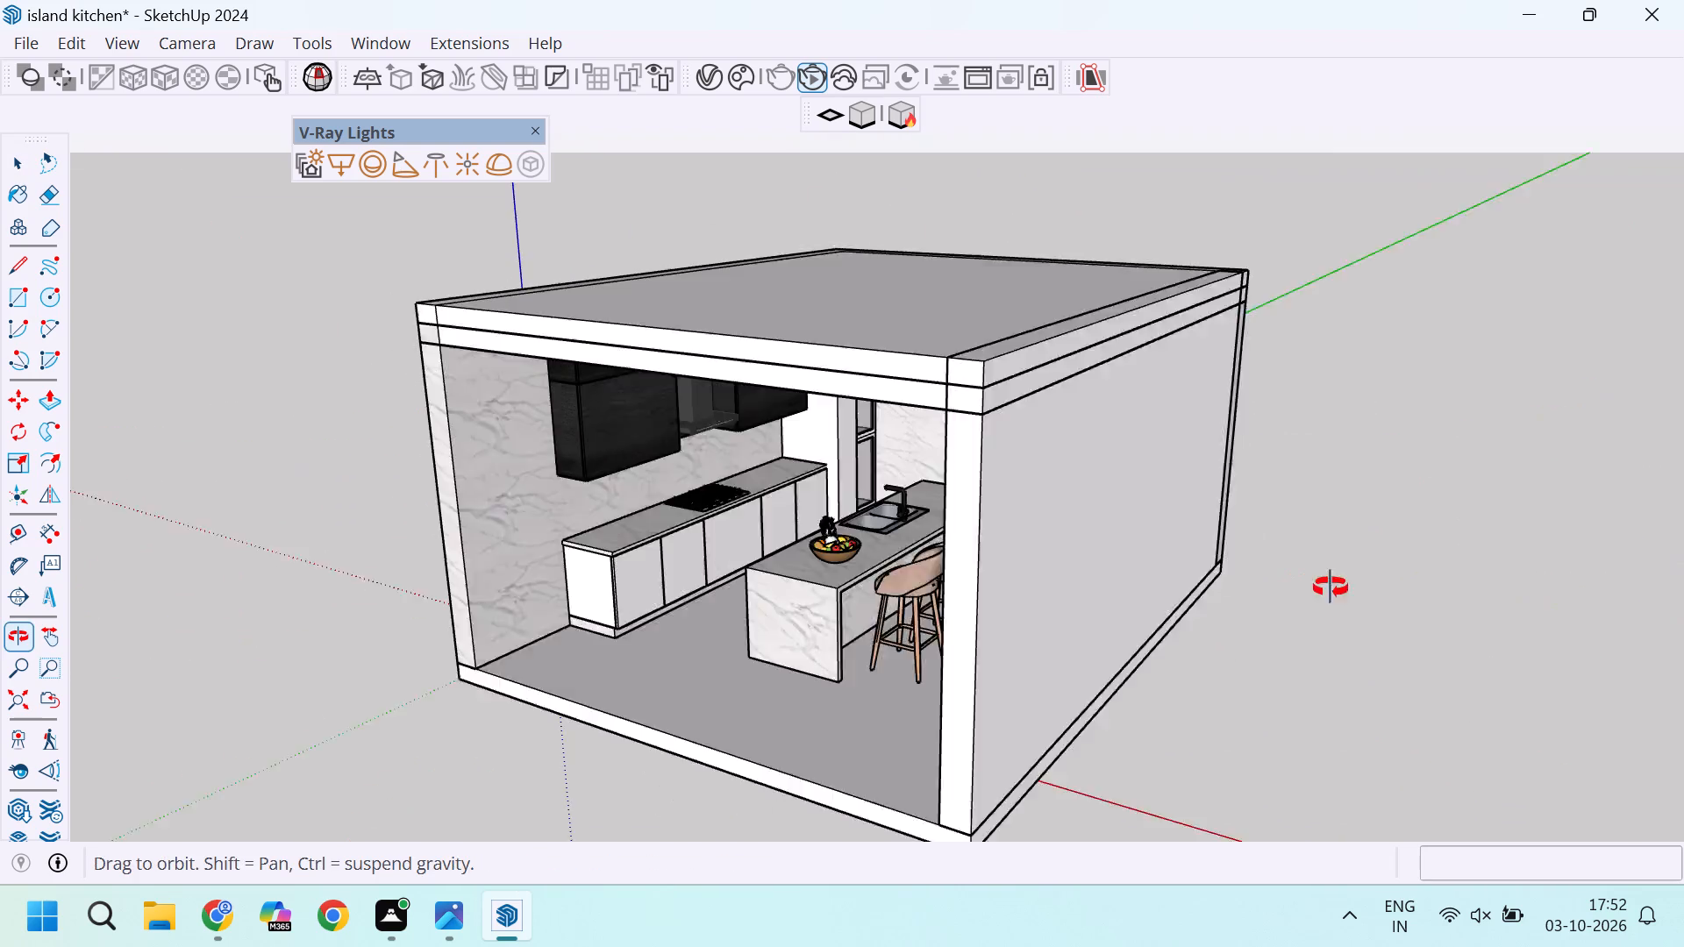
middle_drag(760, 590, 995, 580)
scroll(1024, 608, up, 4)
middle_drag(1096, 666, 1053, 645)
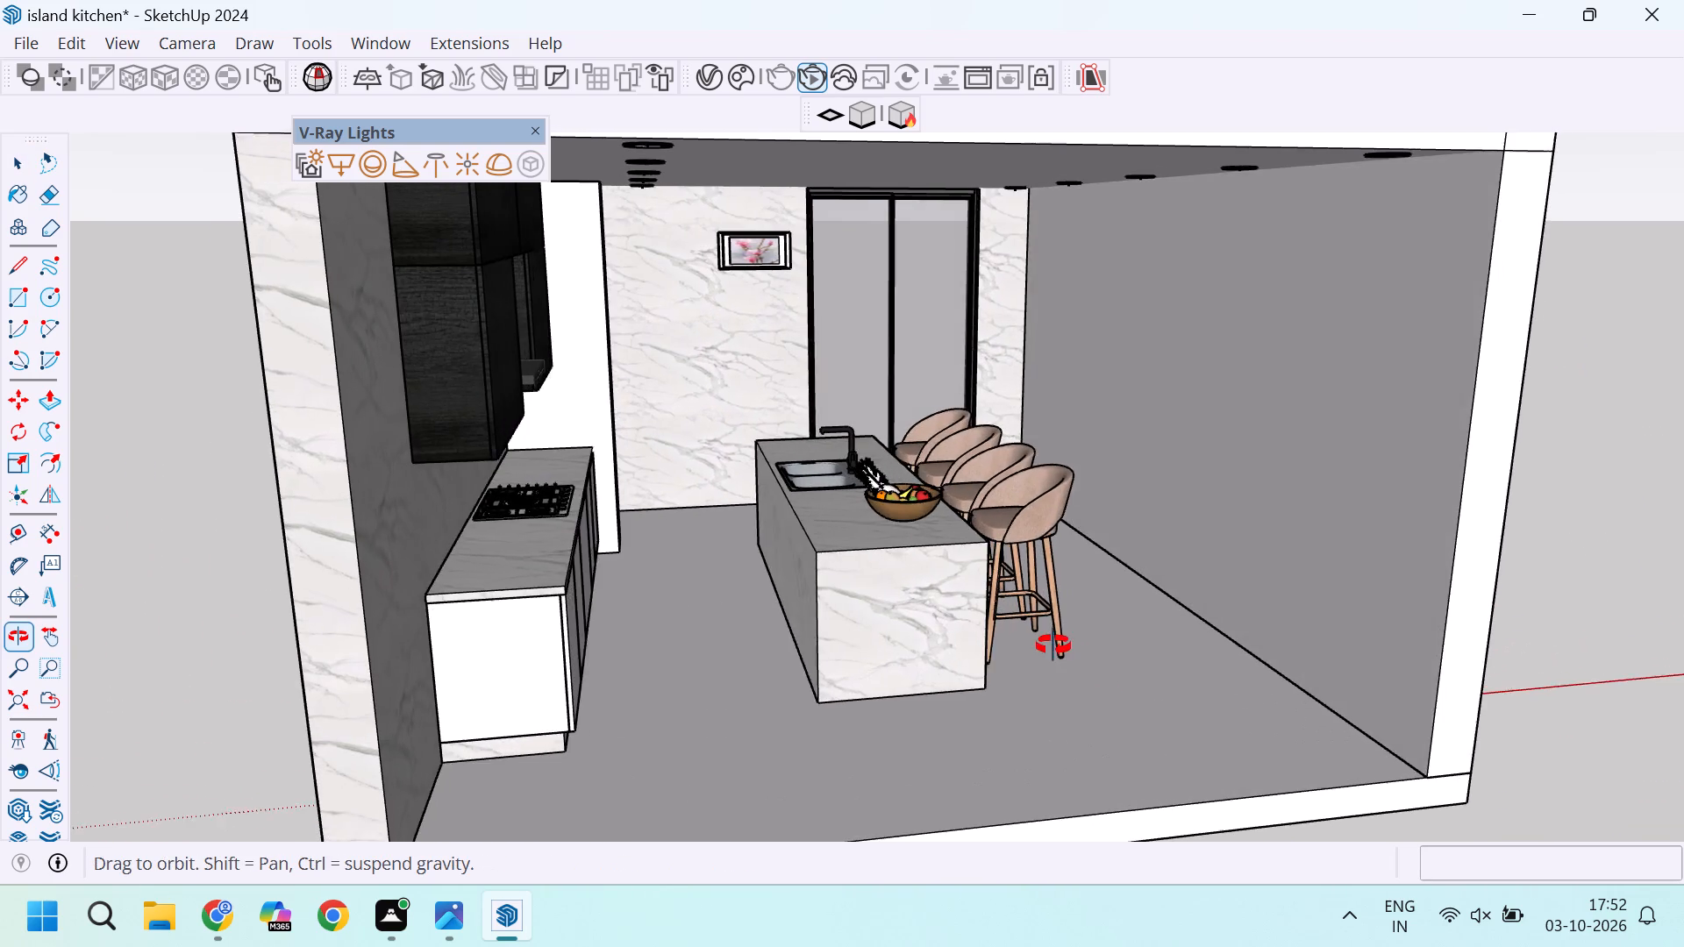
middle_drag(1053, 645, 976, 580)
scroll(648, 547, up, 6)
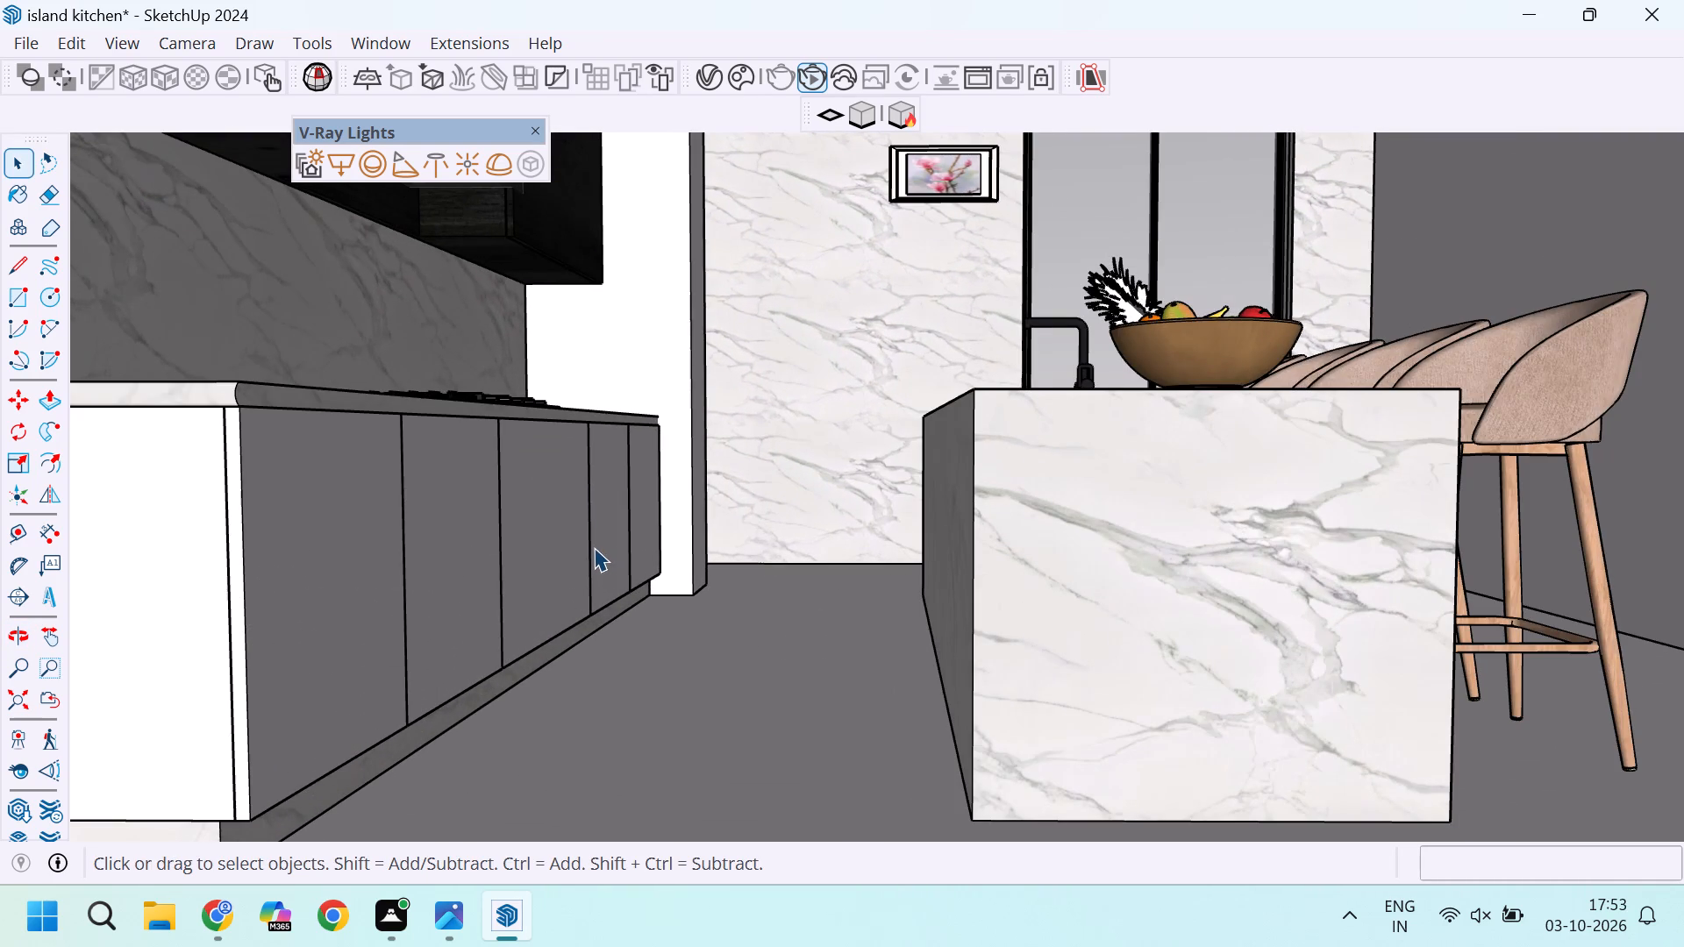
scroll(611, 579, down, 4)
scroll(640, 411, down, 5)
scroll(639, 473, up, 5)
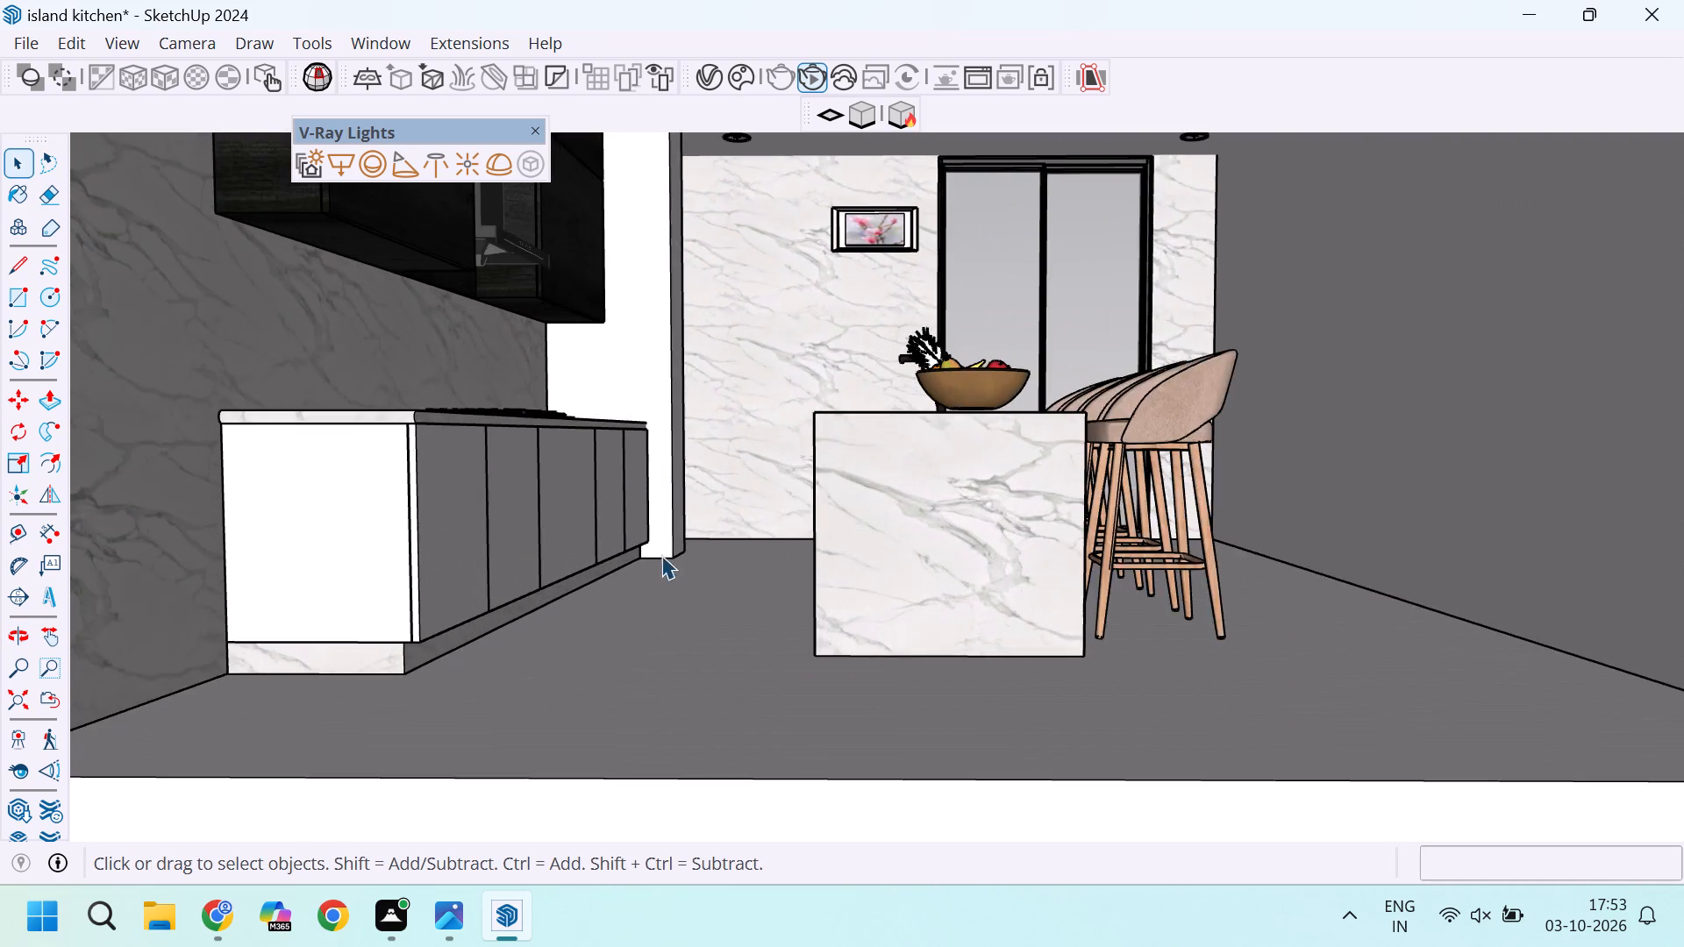
scroll(650, 576, down, 8)
scroll(693, 452, up, 4)
scroll(648, 396, up, 5)
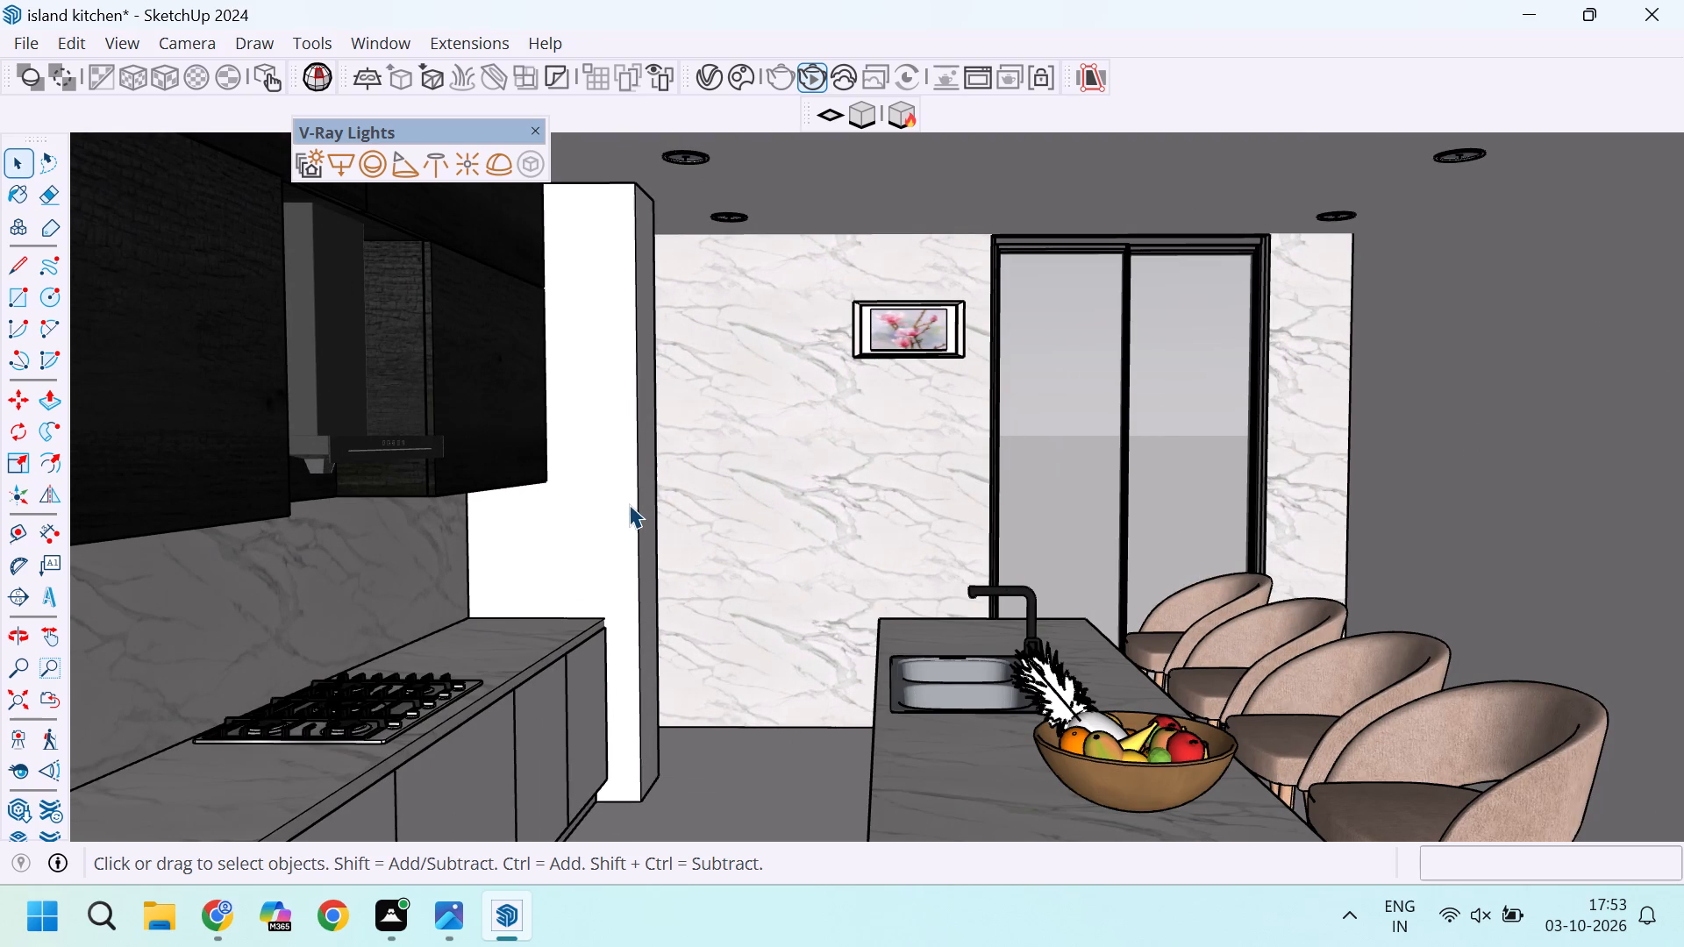
scroll(629, 504, down, 8)
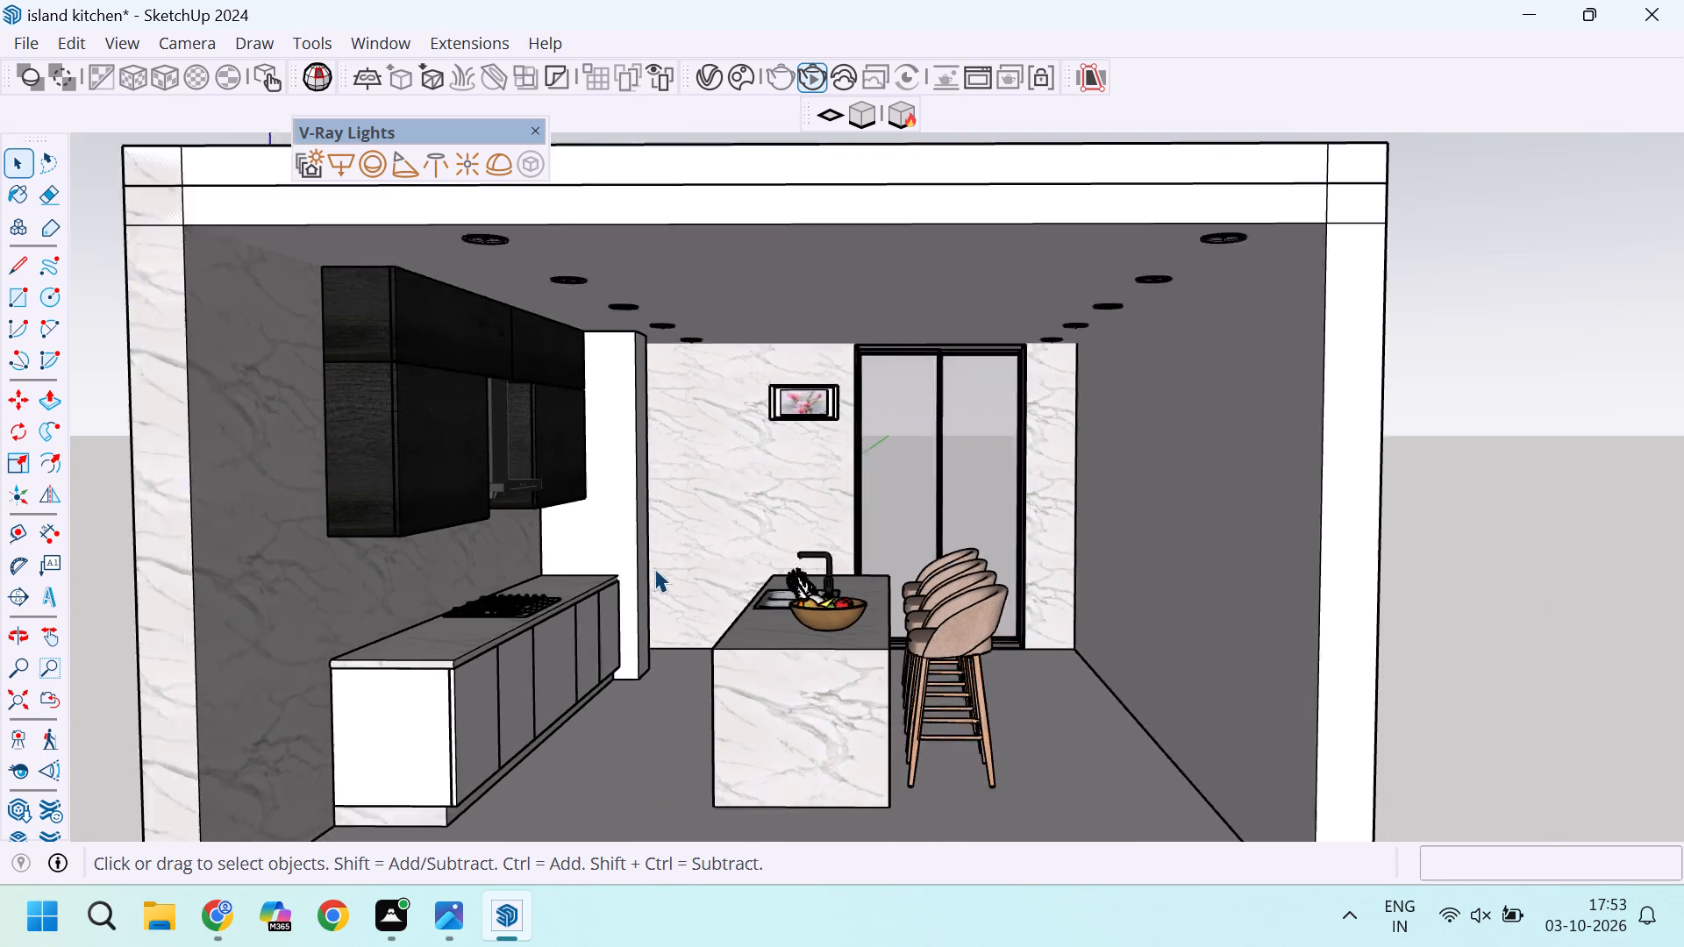
scroll(560, 595, up, 3)
scroll(653, 641, up, 1)
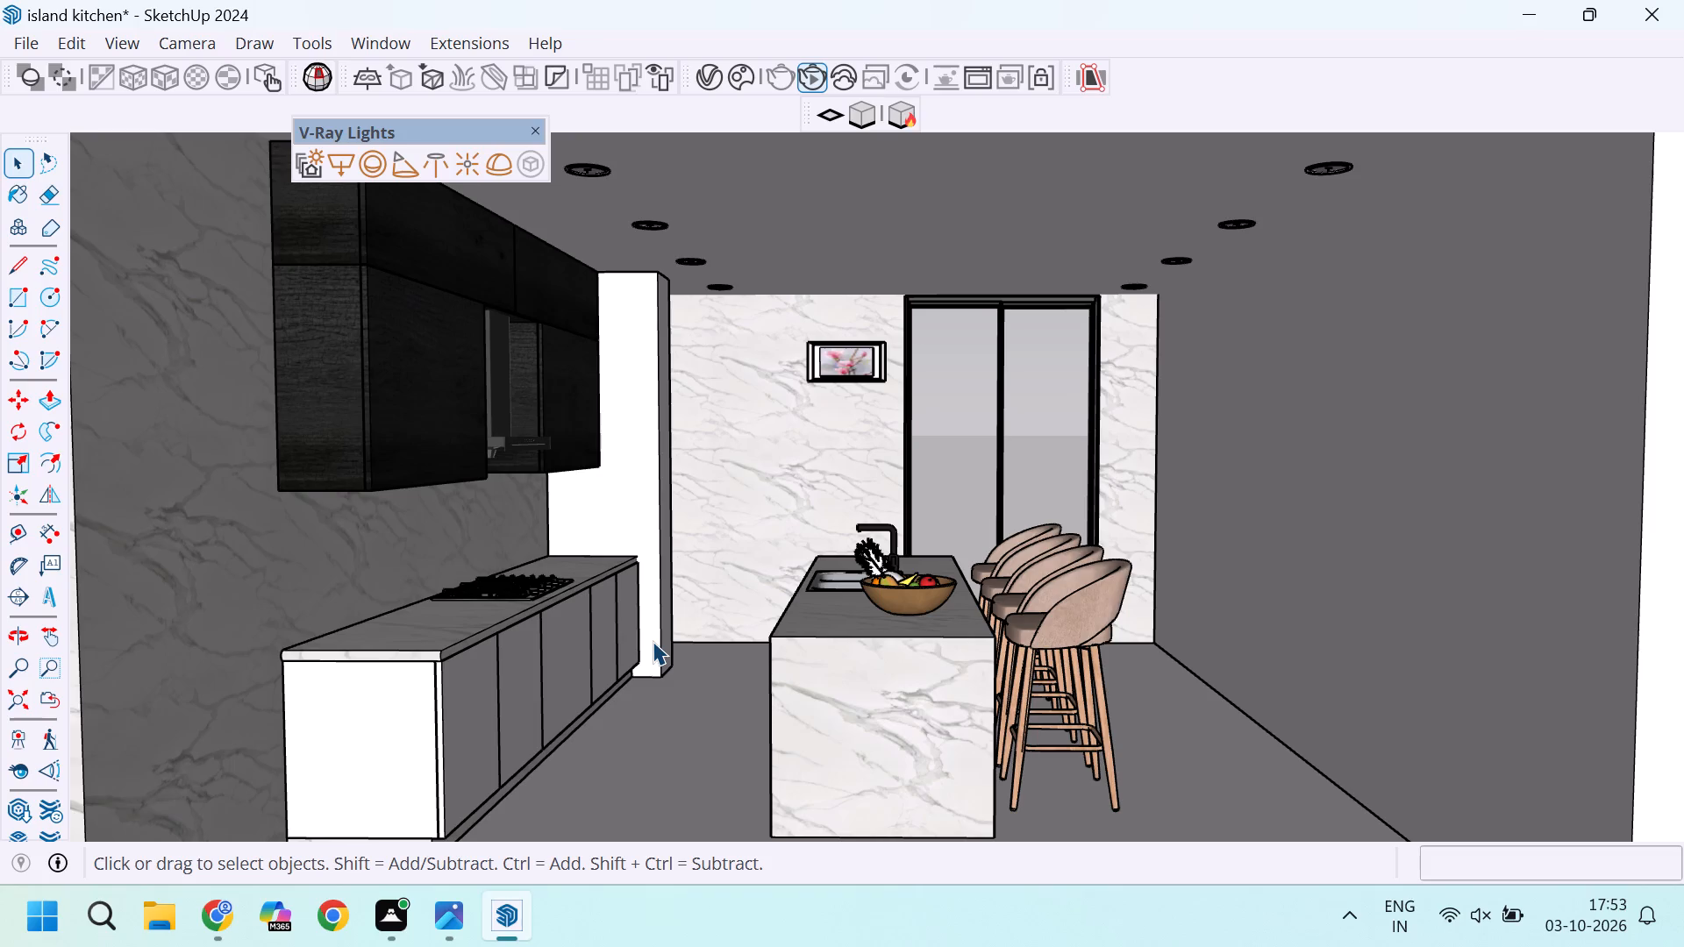
scroll(653, 641, up, 2)
scroll(653, 641, down, 2)
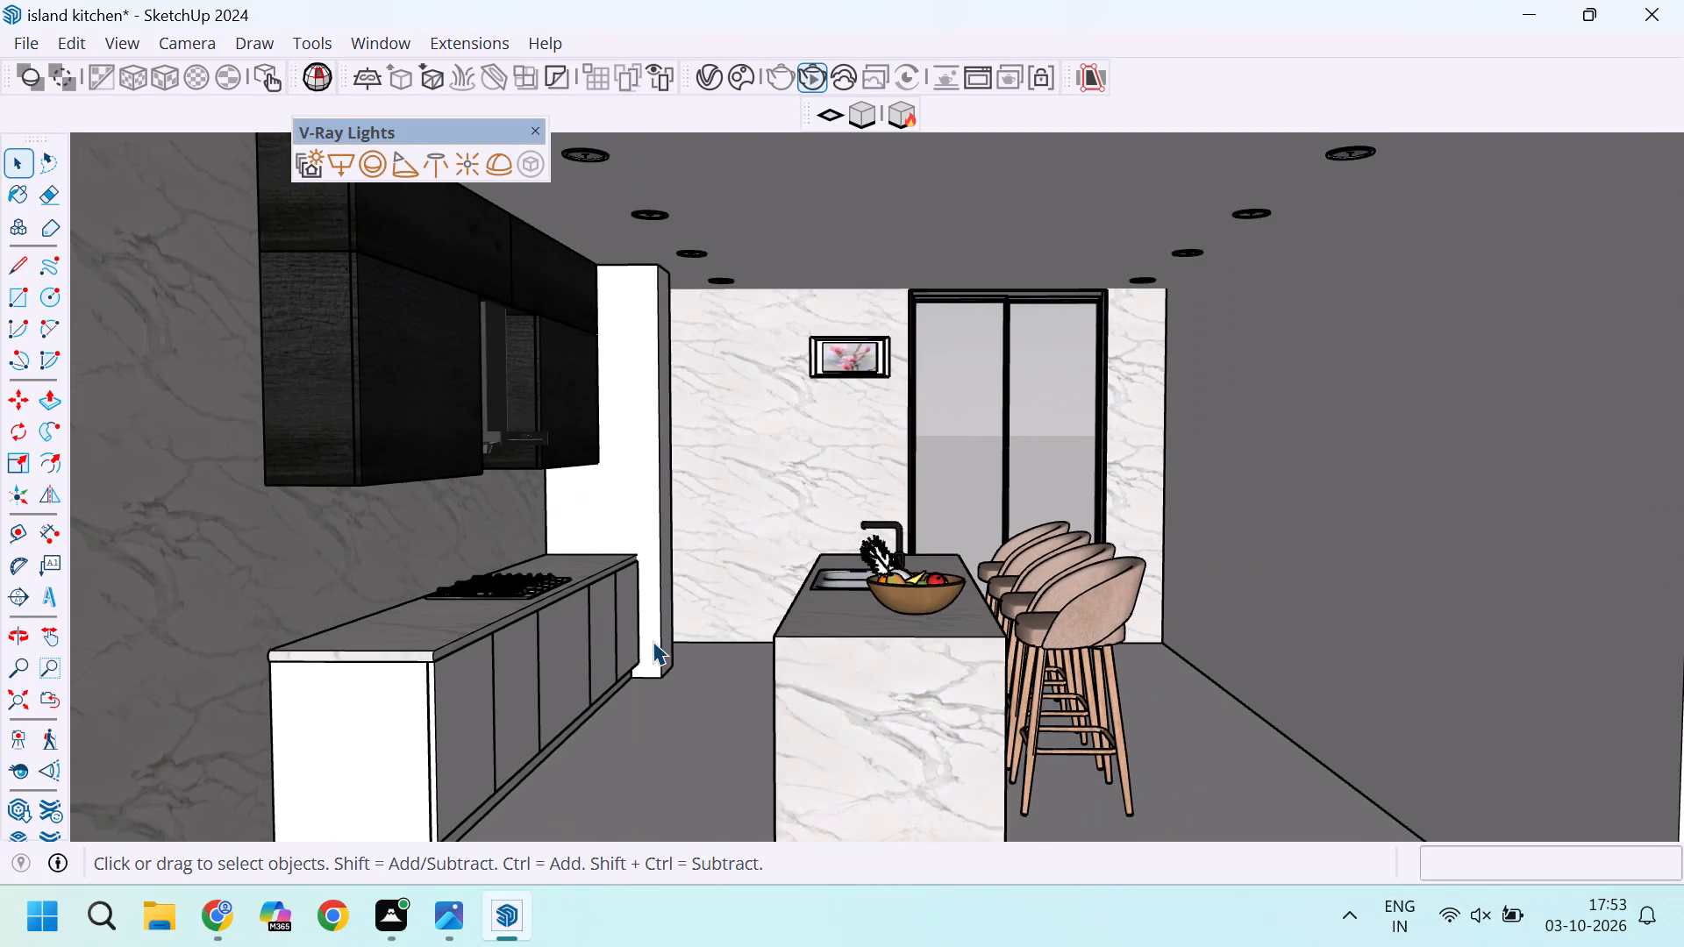
scroll(653, 641, down, 4)
scroll(749, 642, up, 5)
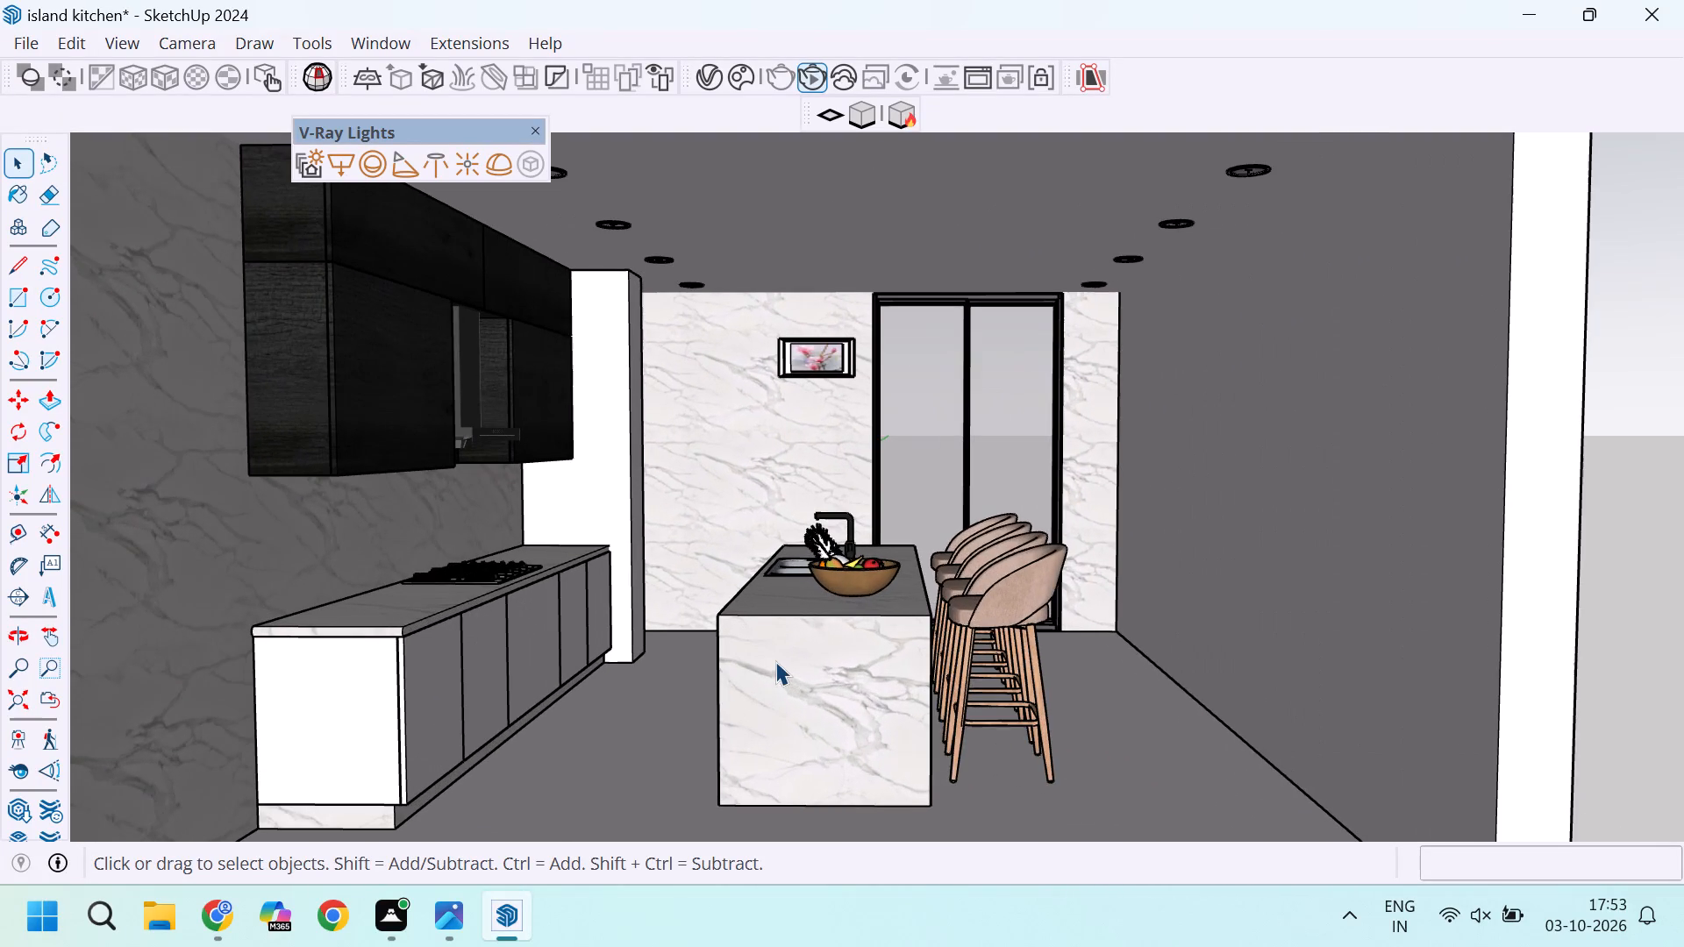
scroll(380, 802, up, 3)
scroll(545, 535, down, 7)
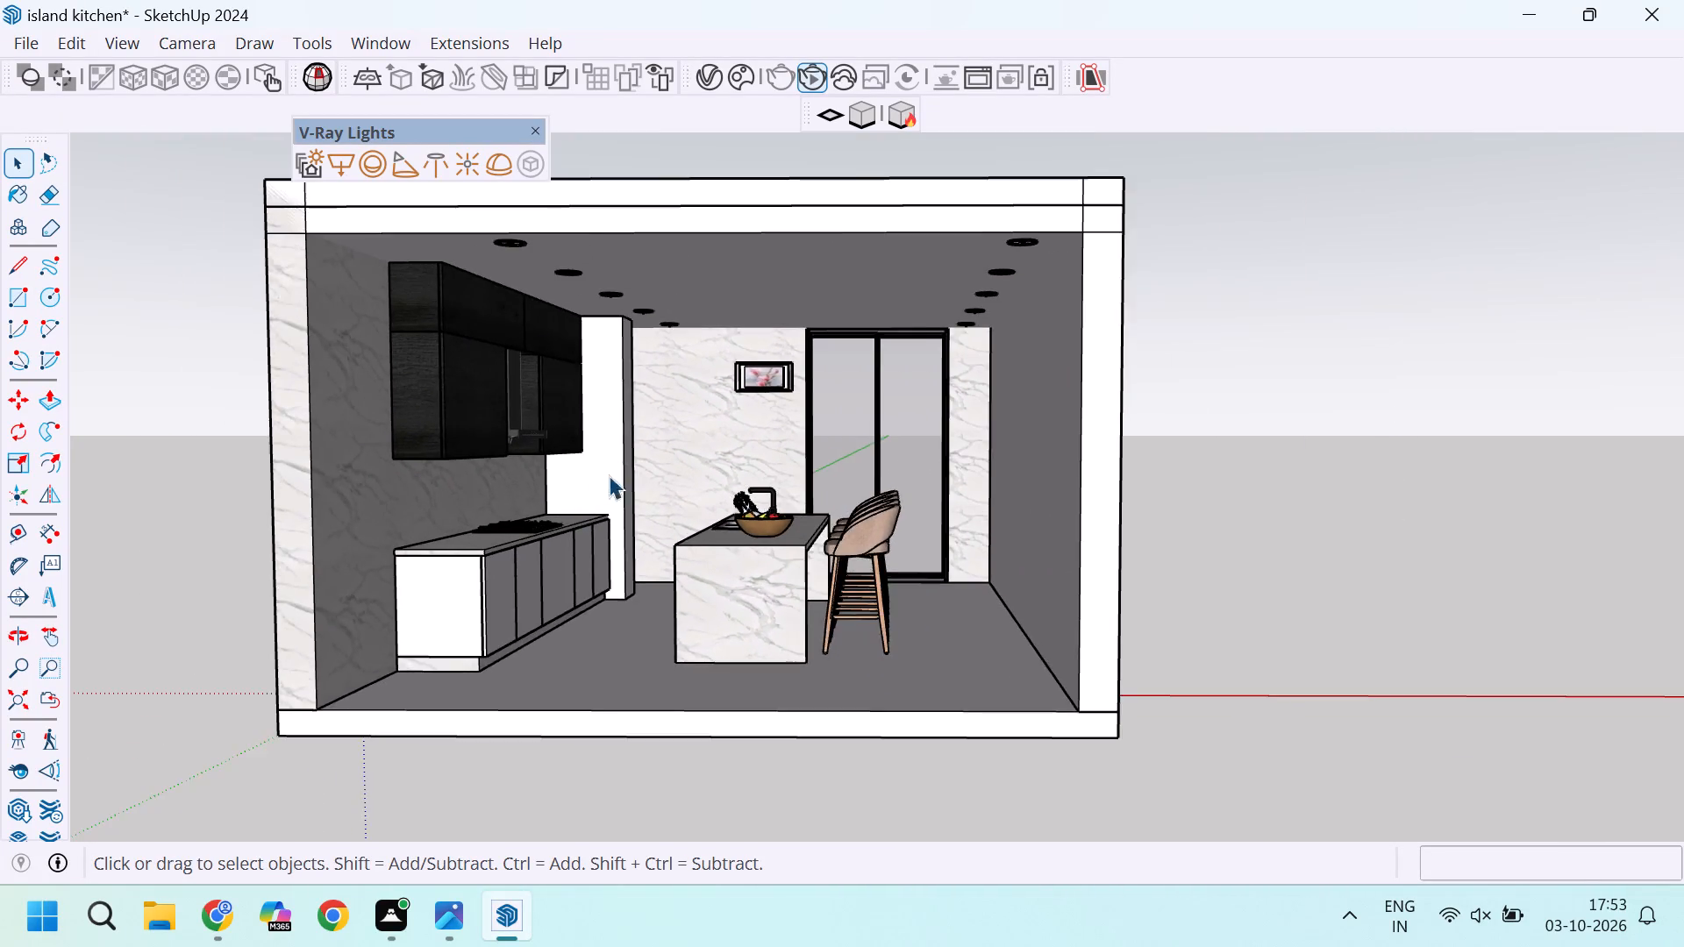
scroll(613, 468, up, 3)
scroll(724, 452, up, 3)
scroll(724, 452, down, 8)
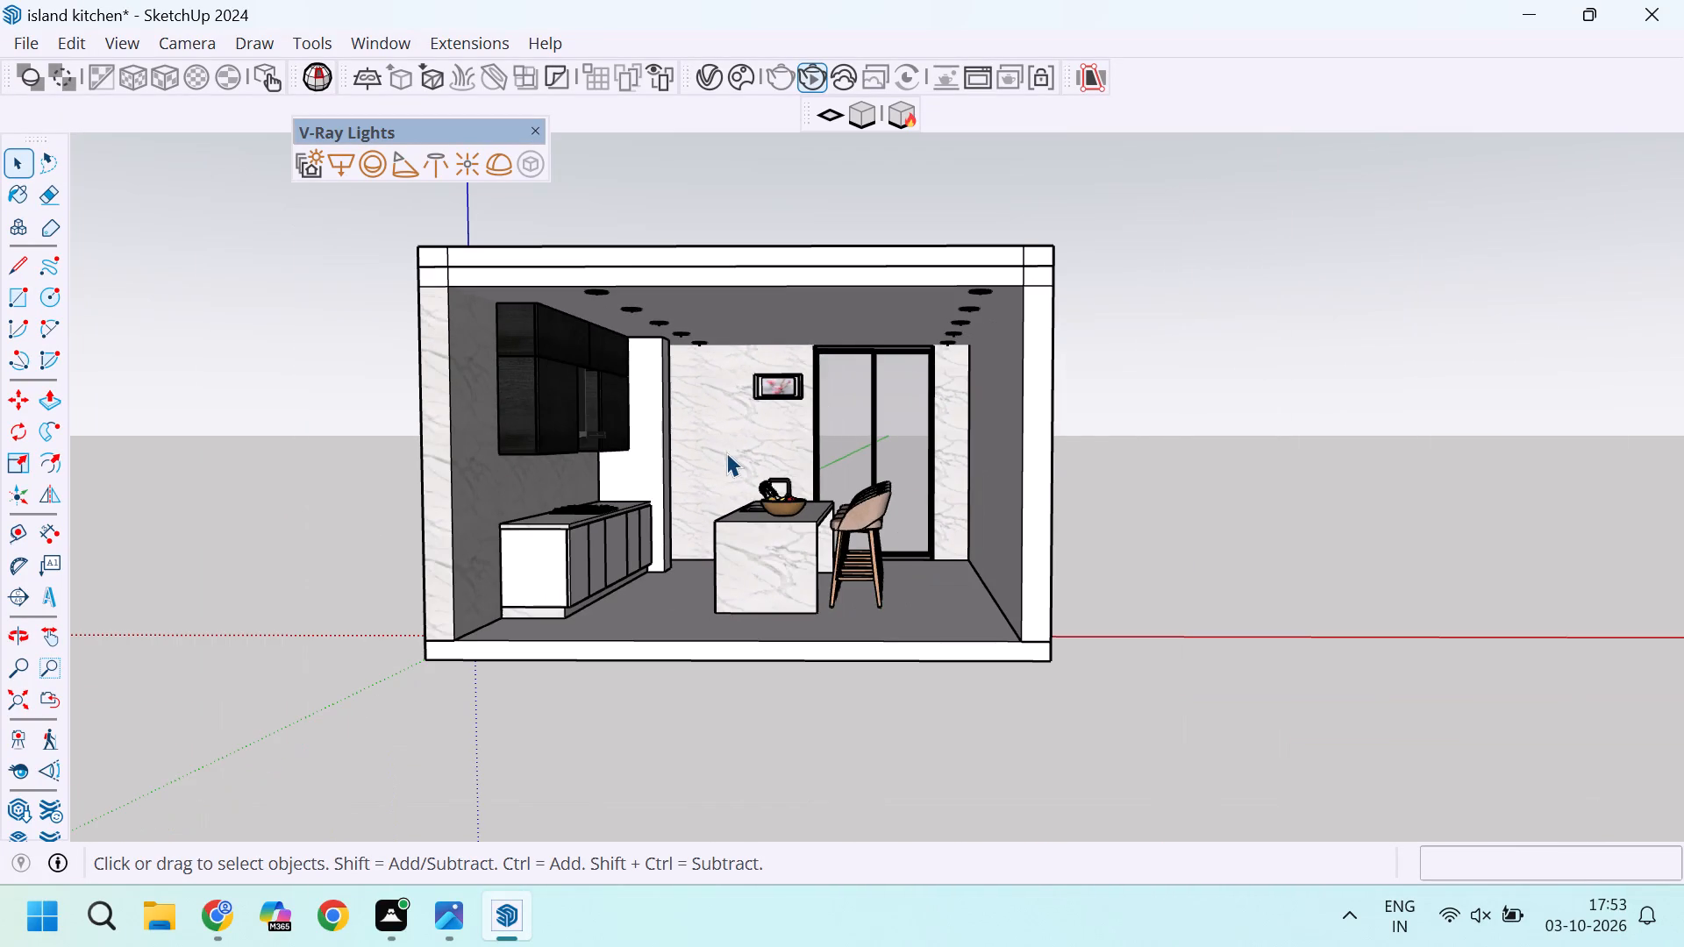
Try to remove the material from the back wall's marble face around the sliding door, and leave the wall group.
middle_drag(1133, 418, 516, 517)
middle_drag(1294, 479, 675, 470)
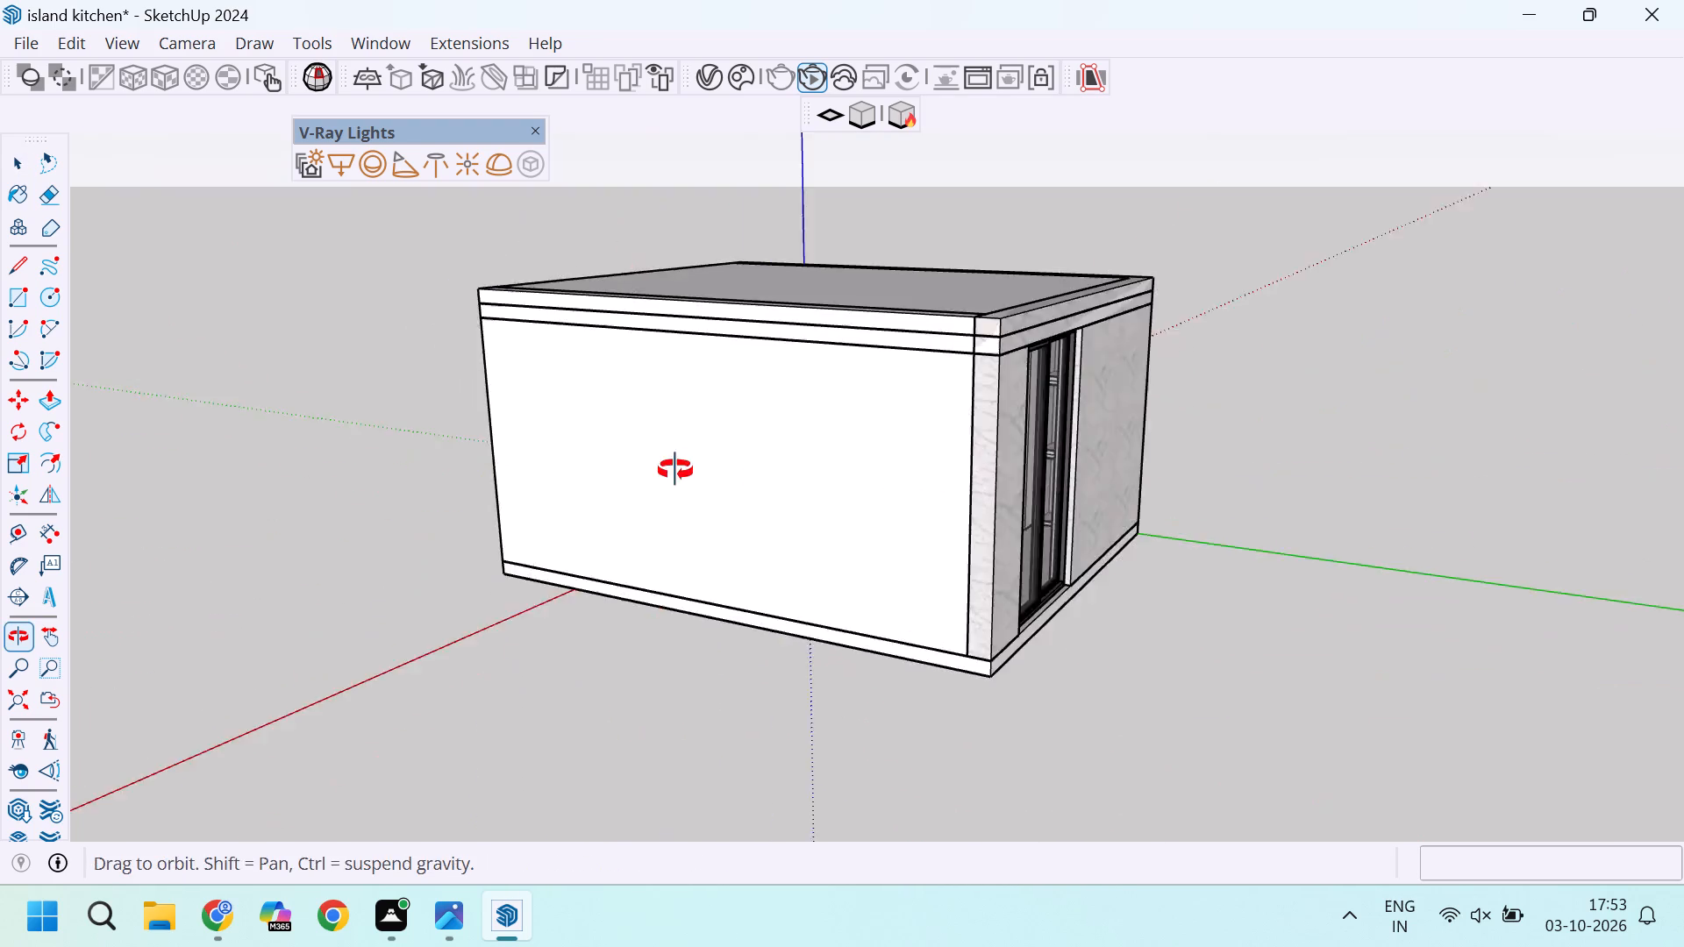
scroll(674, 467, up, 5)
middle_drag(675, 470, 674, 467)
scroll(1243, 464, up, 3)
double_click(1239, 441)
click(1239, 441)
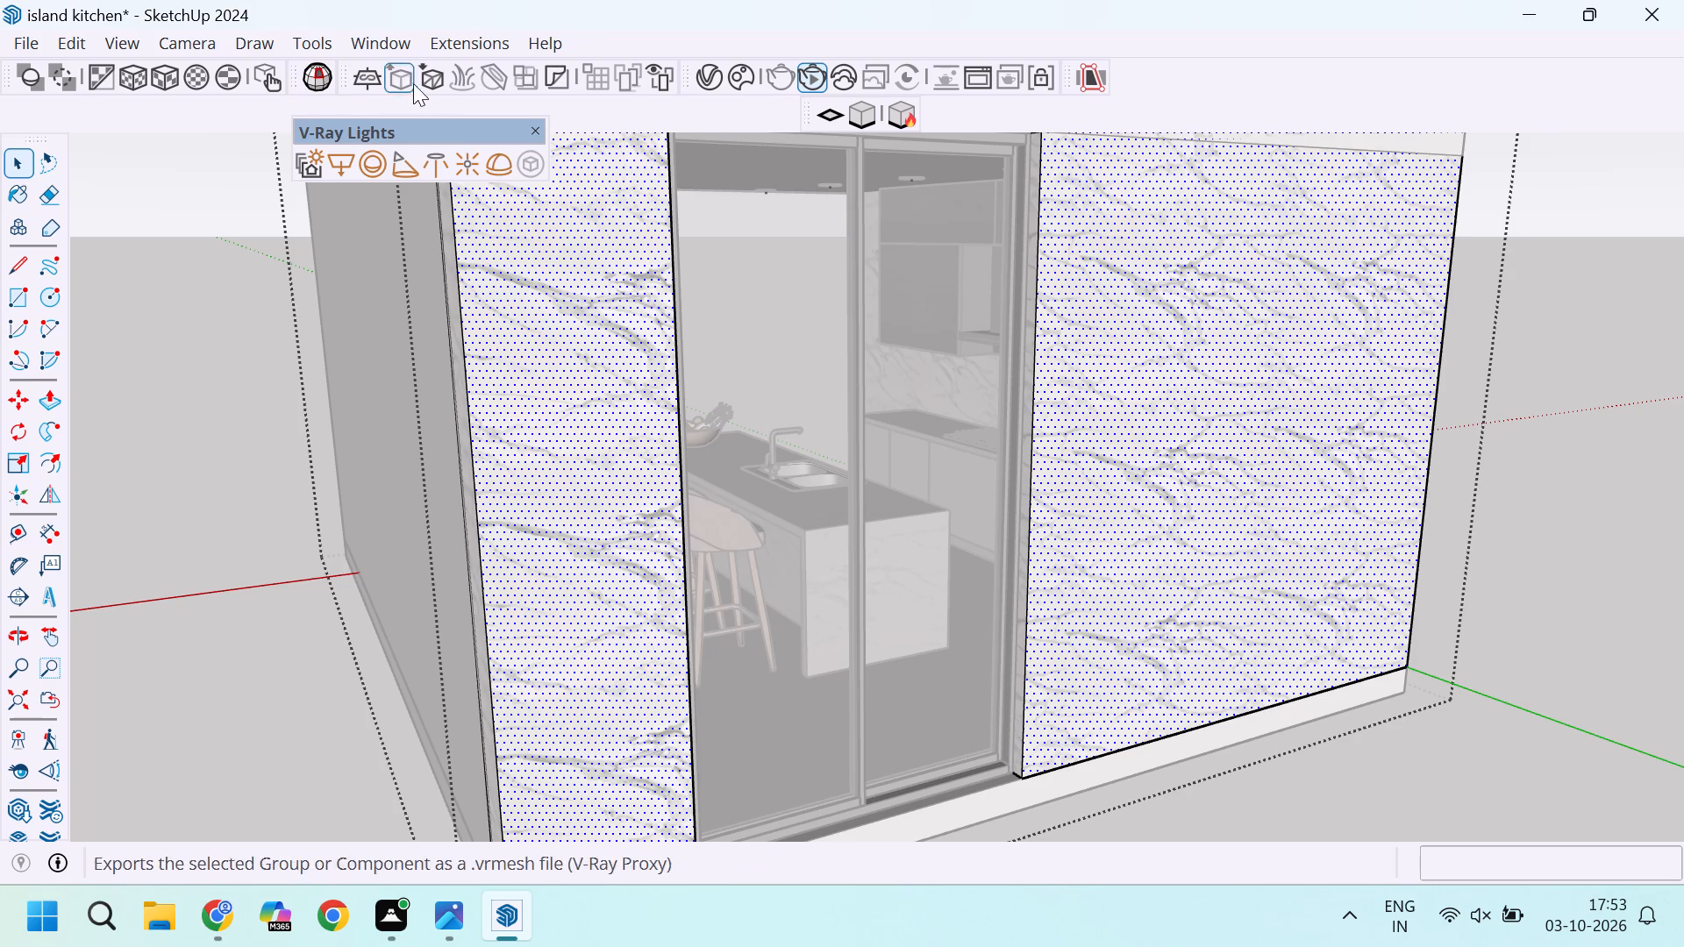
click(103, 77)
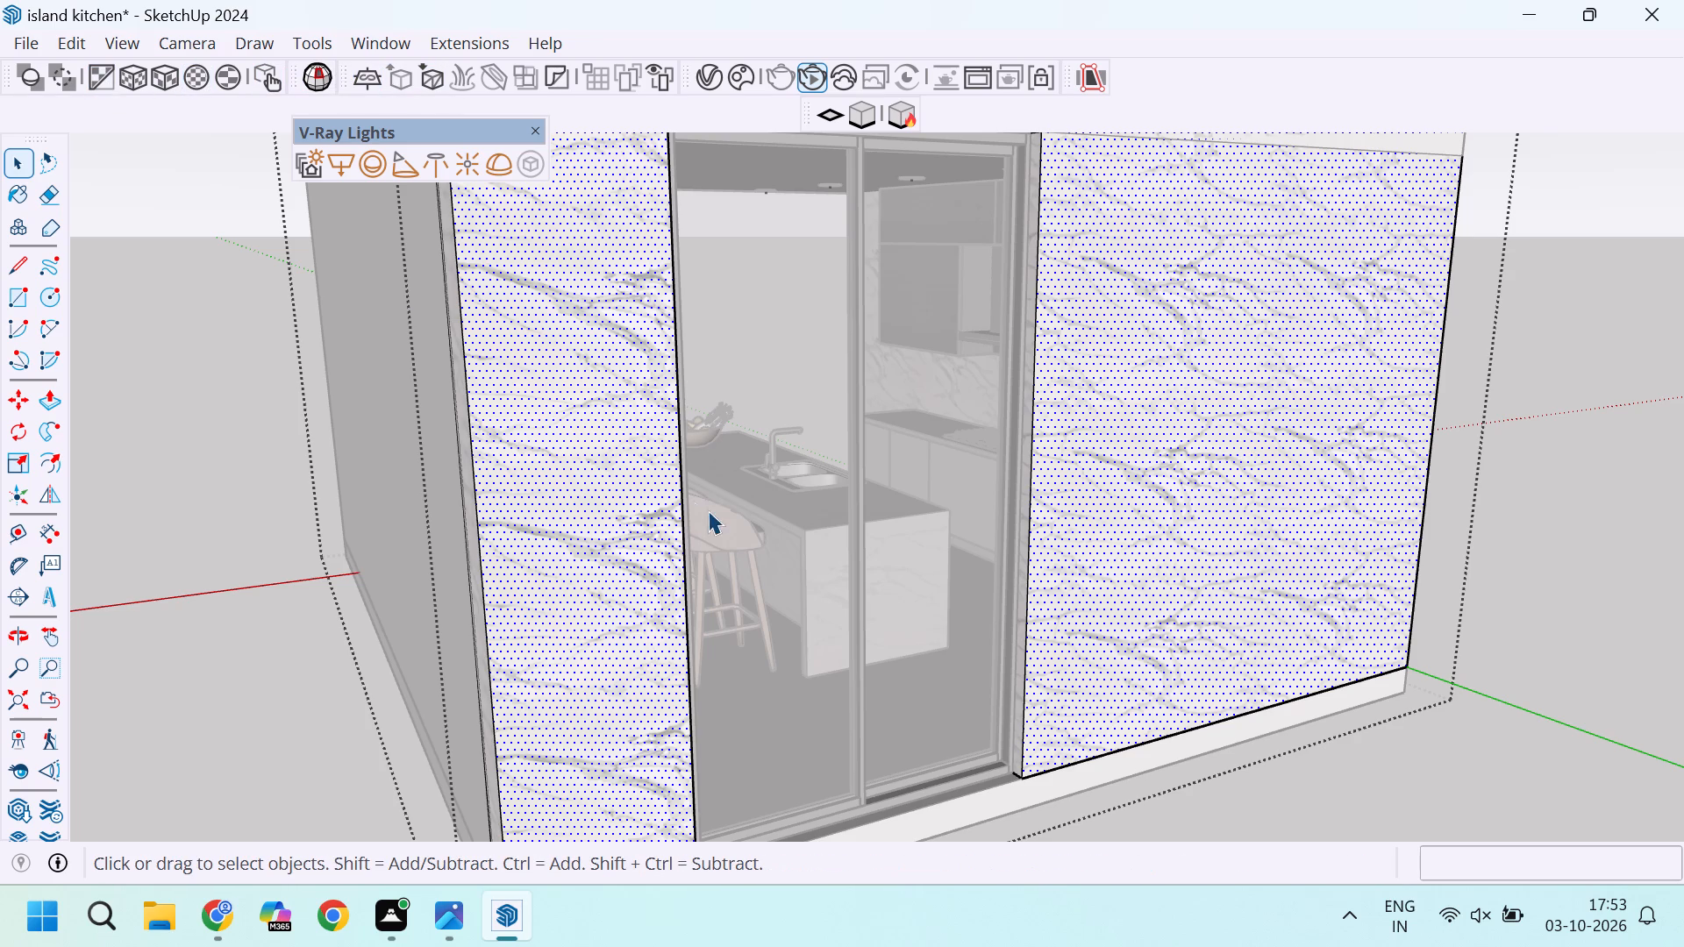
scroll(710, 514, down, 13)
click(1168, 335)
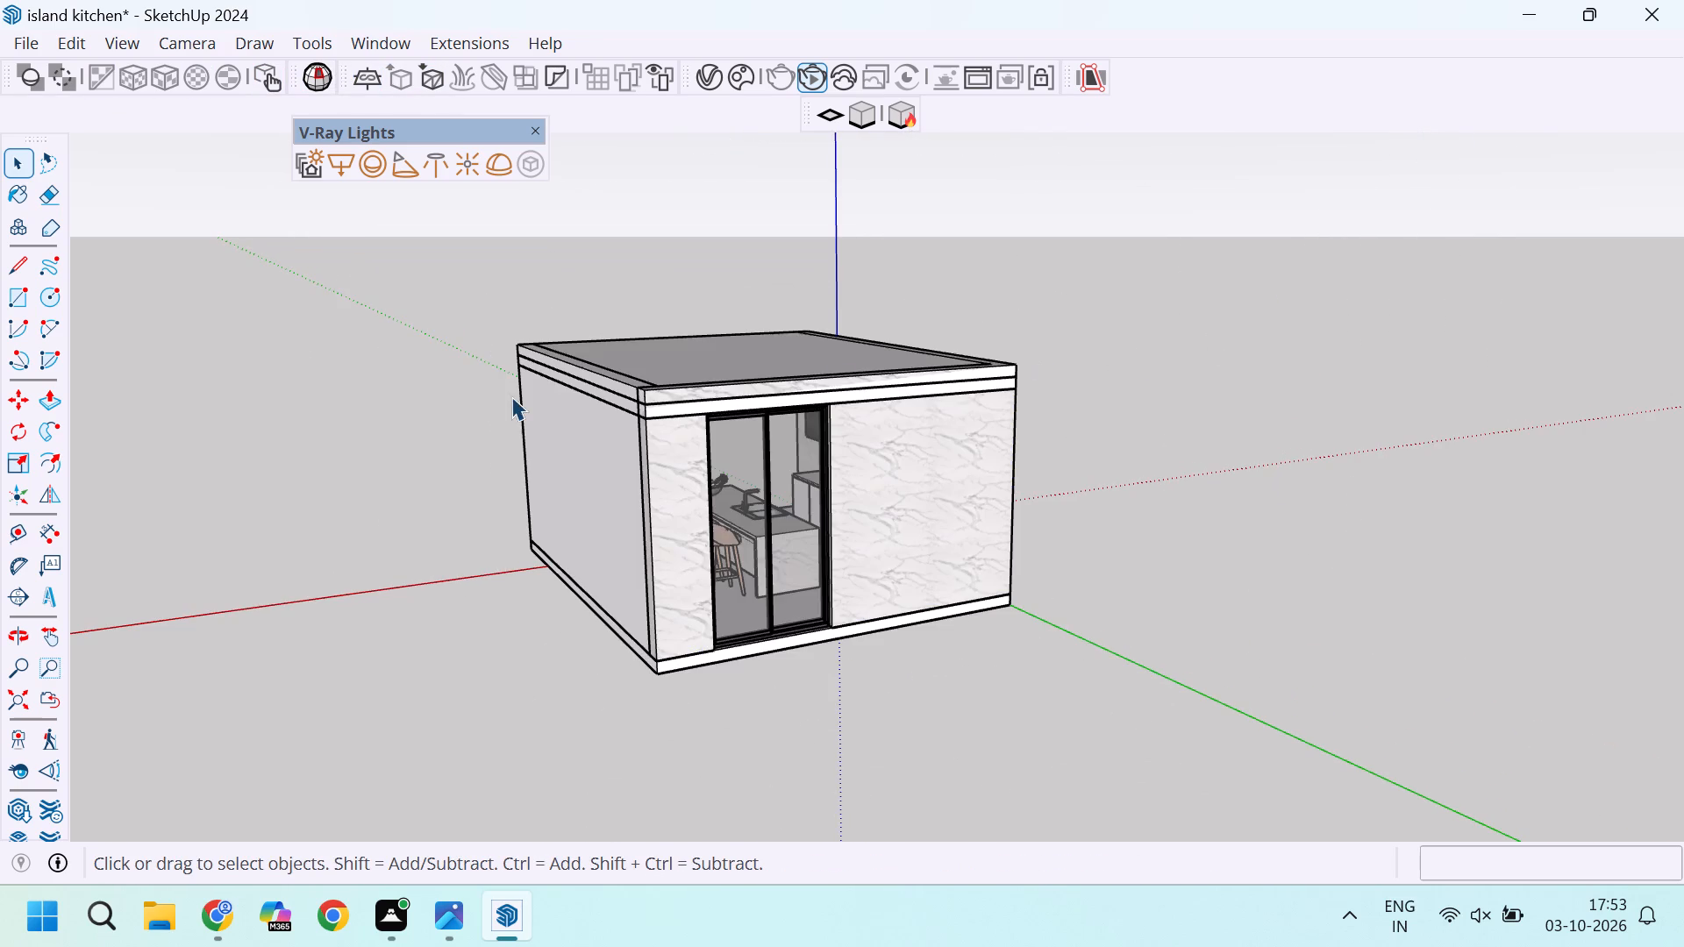
Examine the kitchen interior through the open front, including the bar stools, the island and the base cabinet doors.
middle_drag(510, 398, 1298, 527)
middle_drag(544, 533, 1033, 327)
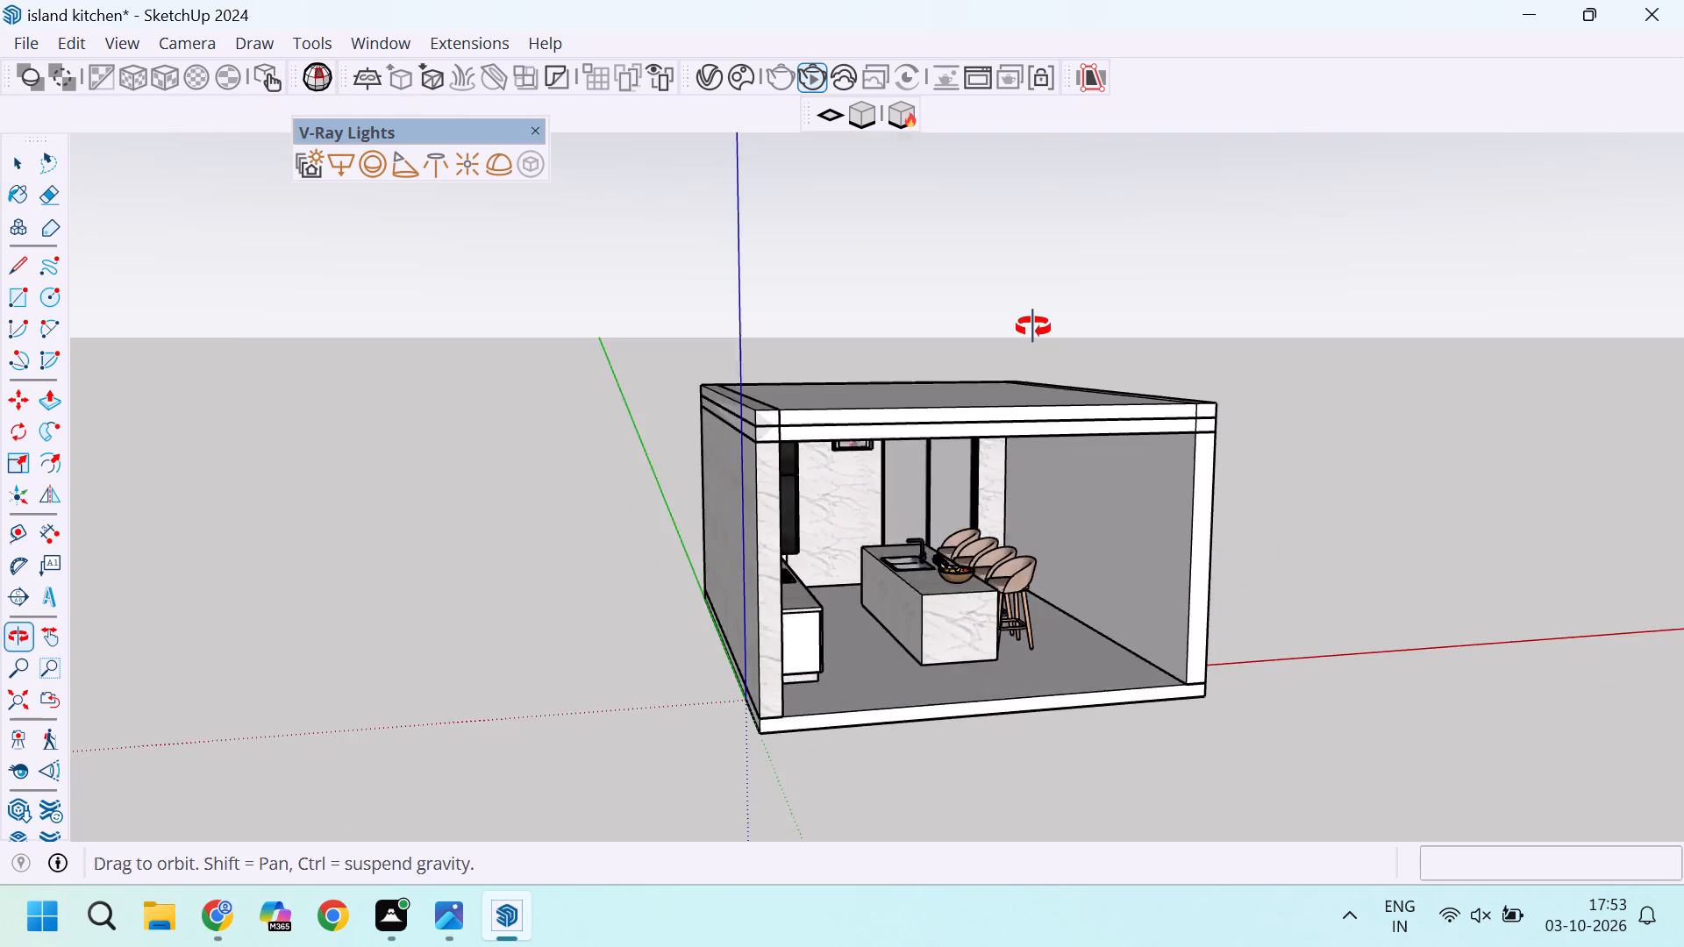
middle_drag(1033, 327, 1032, 326)
scroll(970, 510, up, 3)
middle_drag(1044, 541, 920, 584)
scroll(609, 465, up, 6)
scroll(674, 502, down, 8)
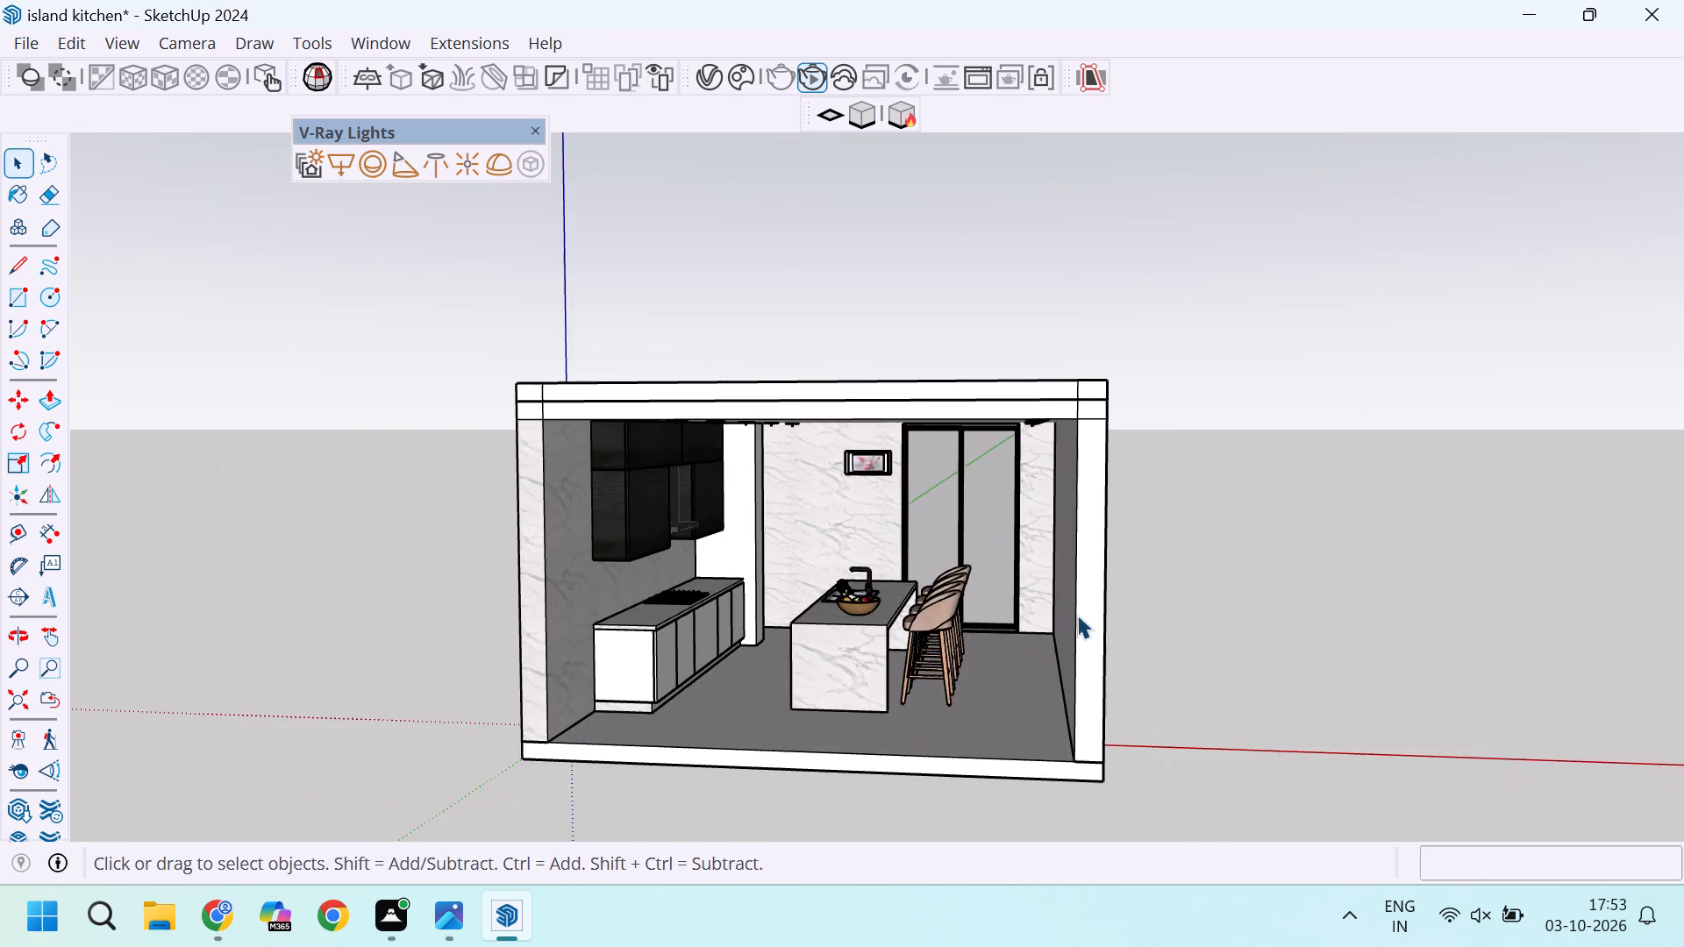
scroll(1076, 616, up, 6)
middle_drag(936, 659, 901, 659)
scroll(926, 659, up, 1)
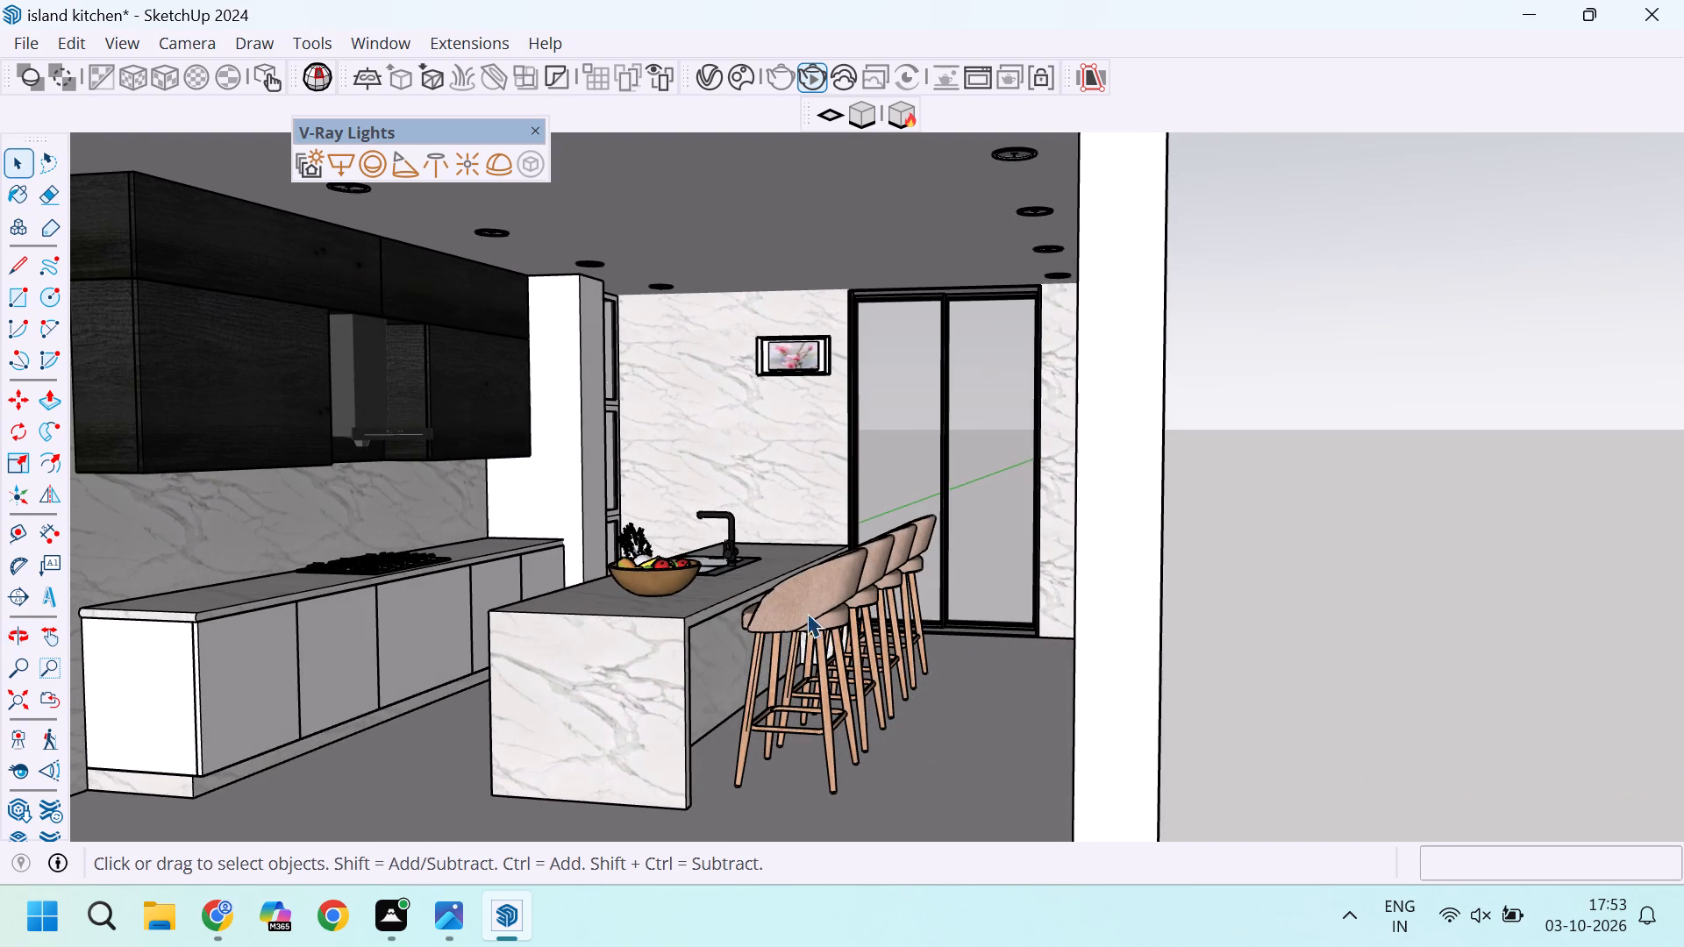
scroll(590, 613, up, 8)
scroll(821, 652, down, 8)
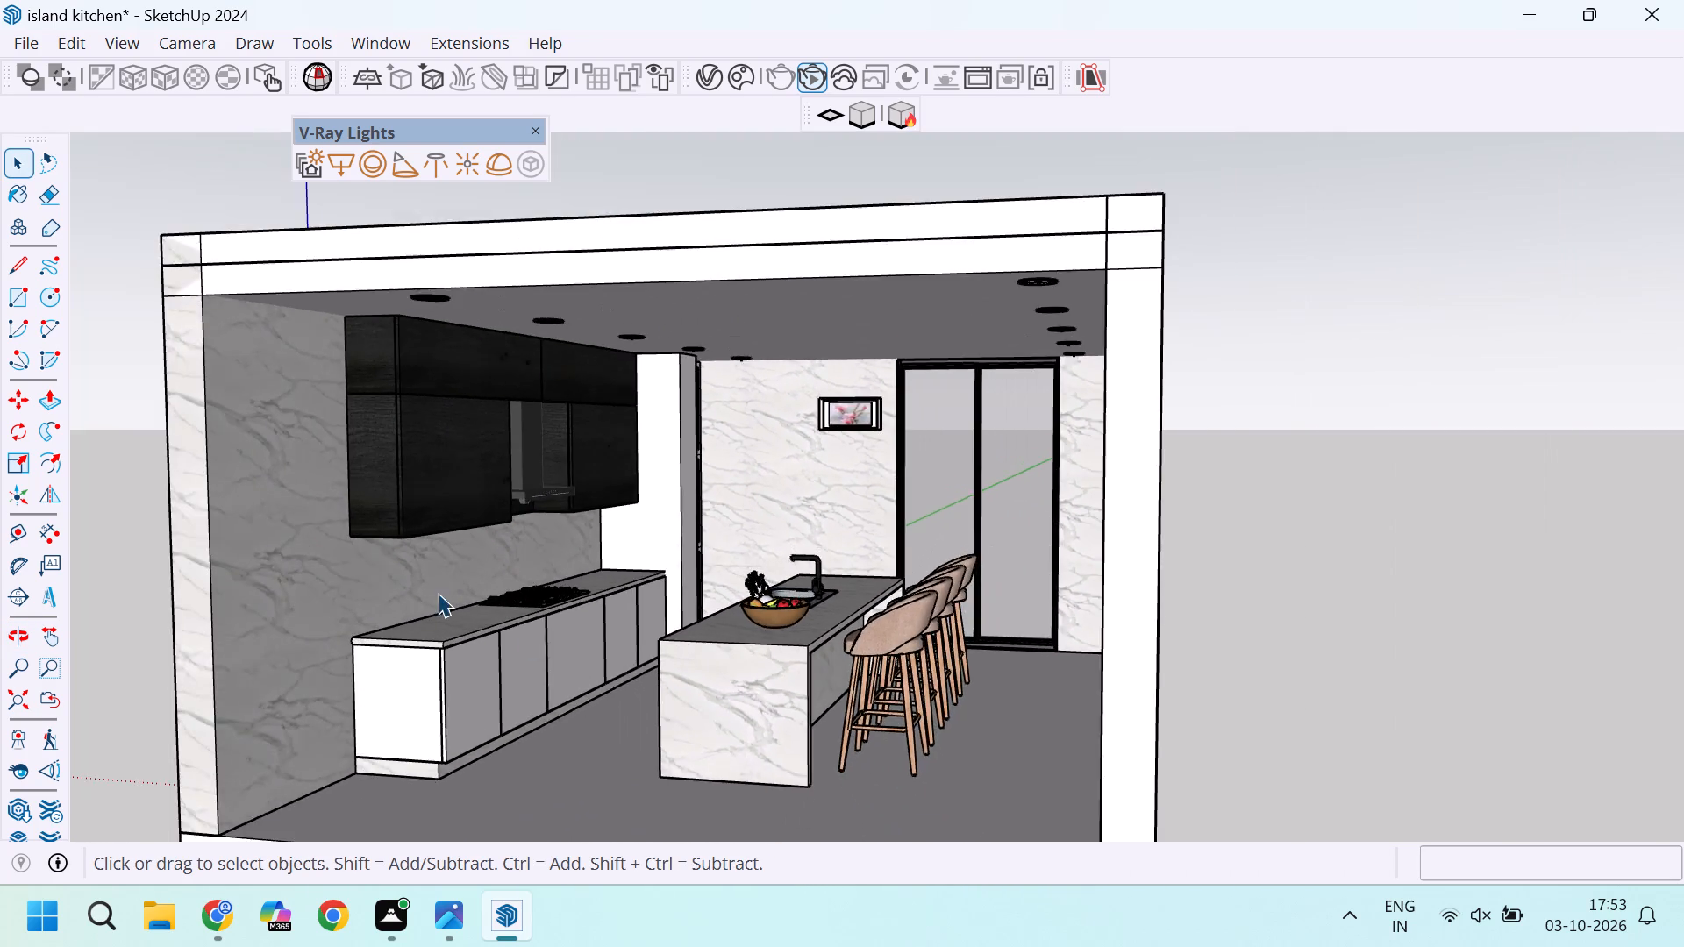
scroll(436, 589, up, 10)
scroll(616, 637, down, 2)
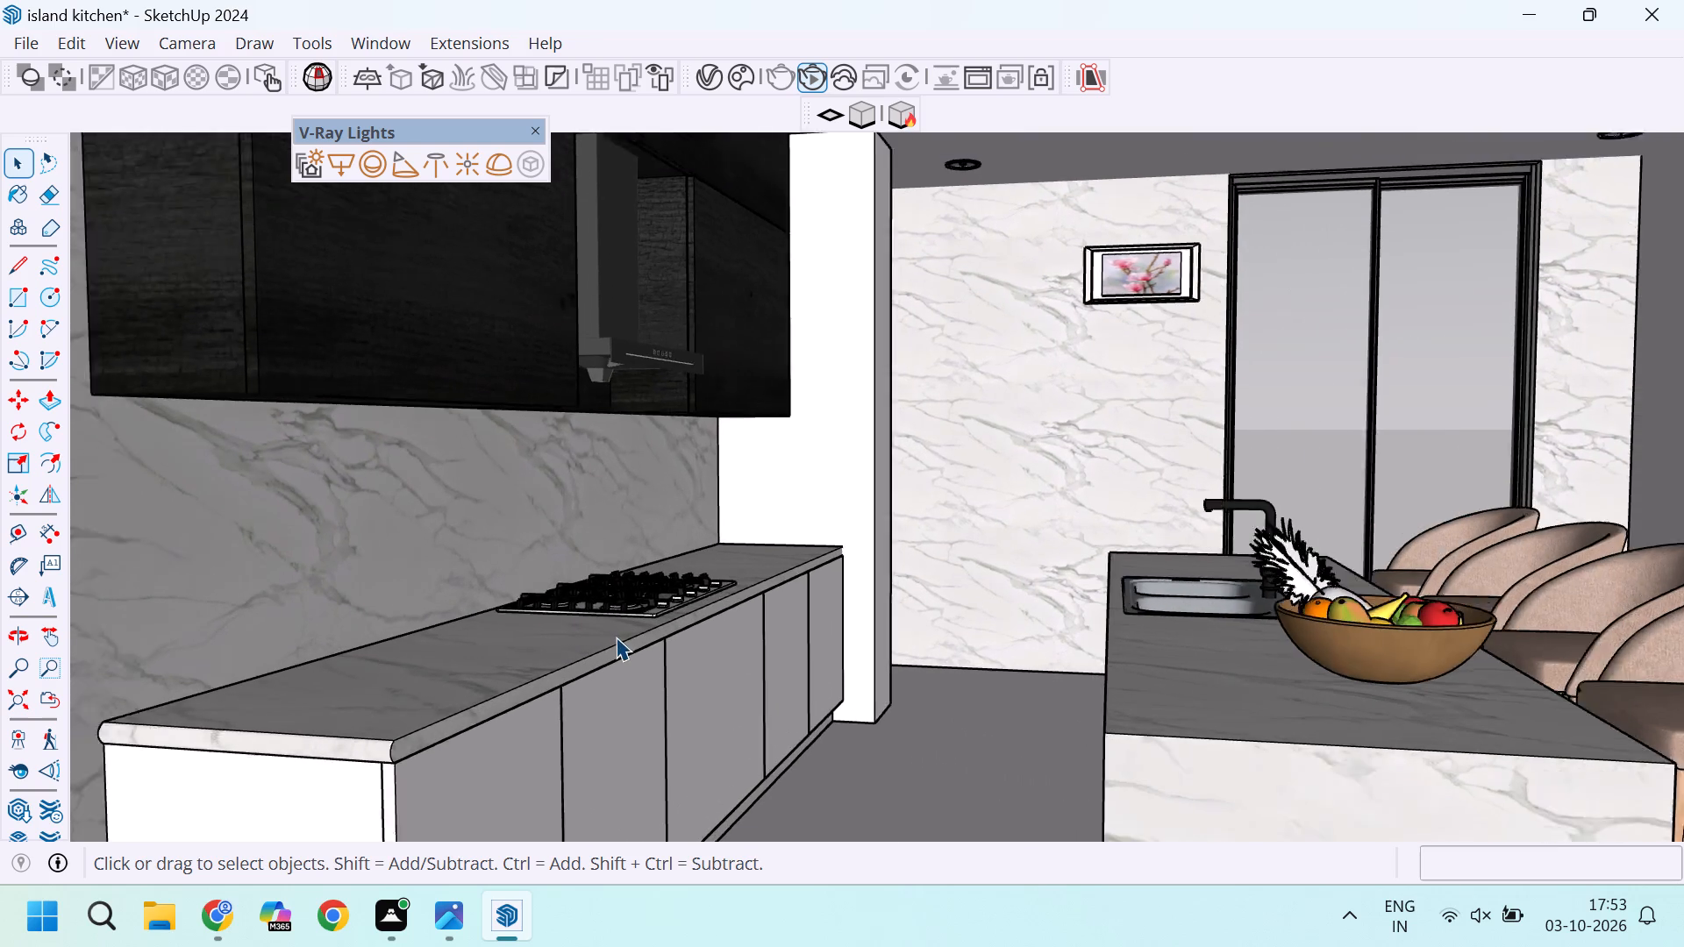
scroll(616, 637, down, 6)
scroll(553, 715, up, 3)
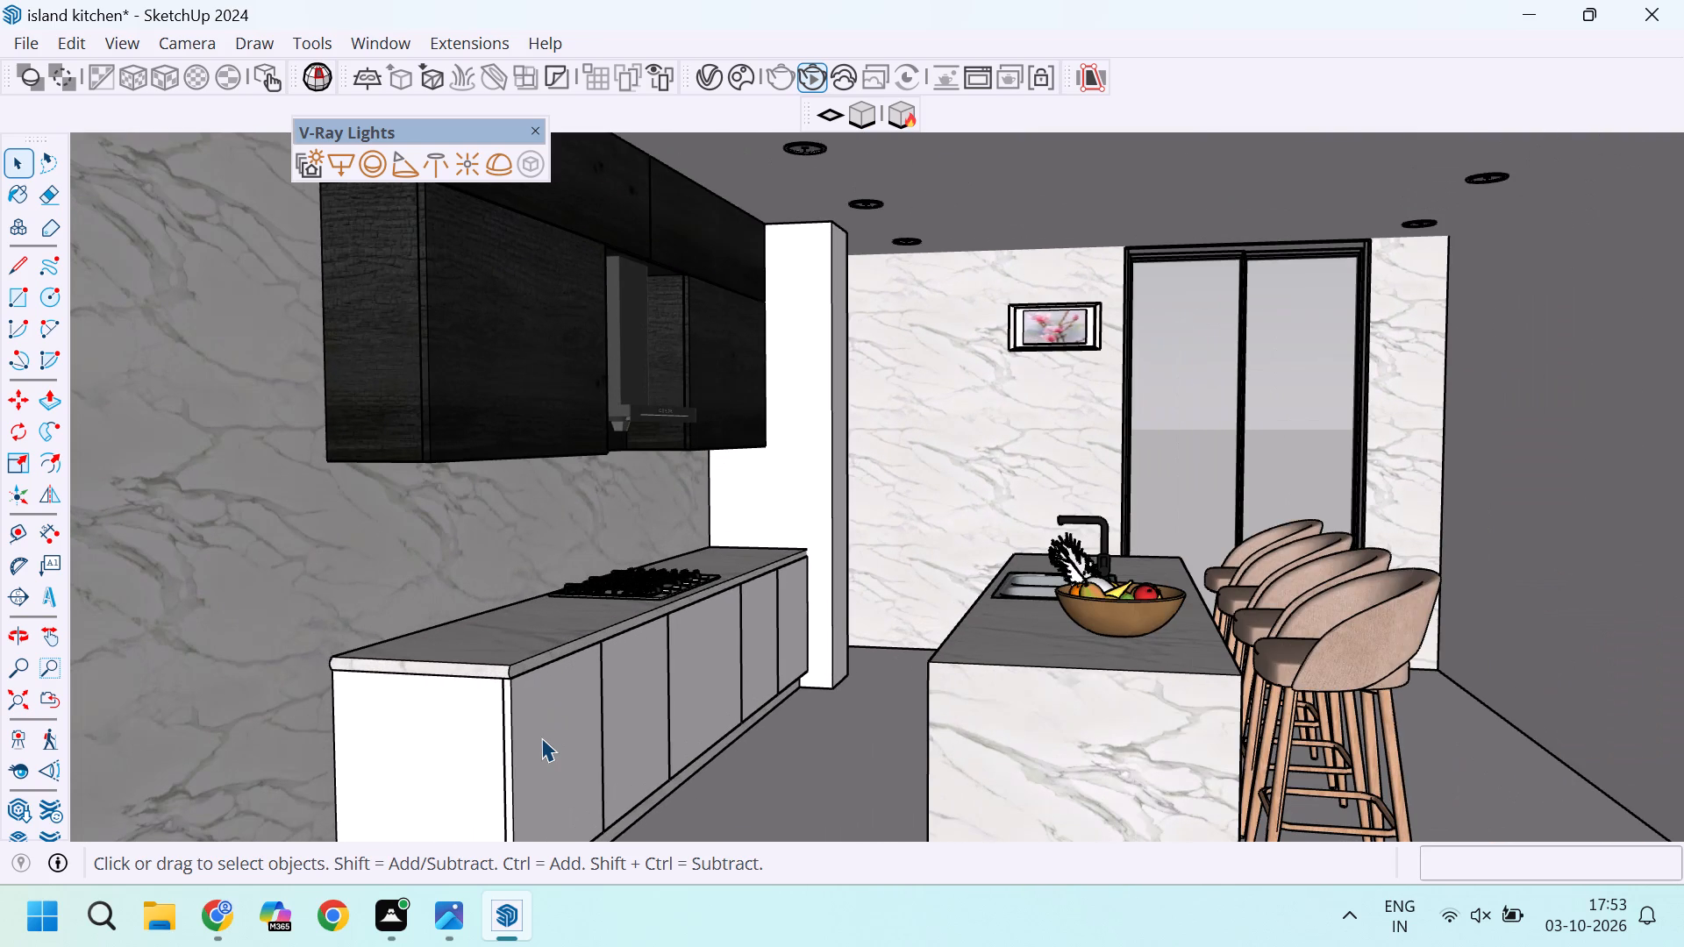
click(524, 744)
scroll(535, 718, down, 2)
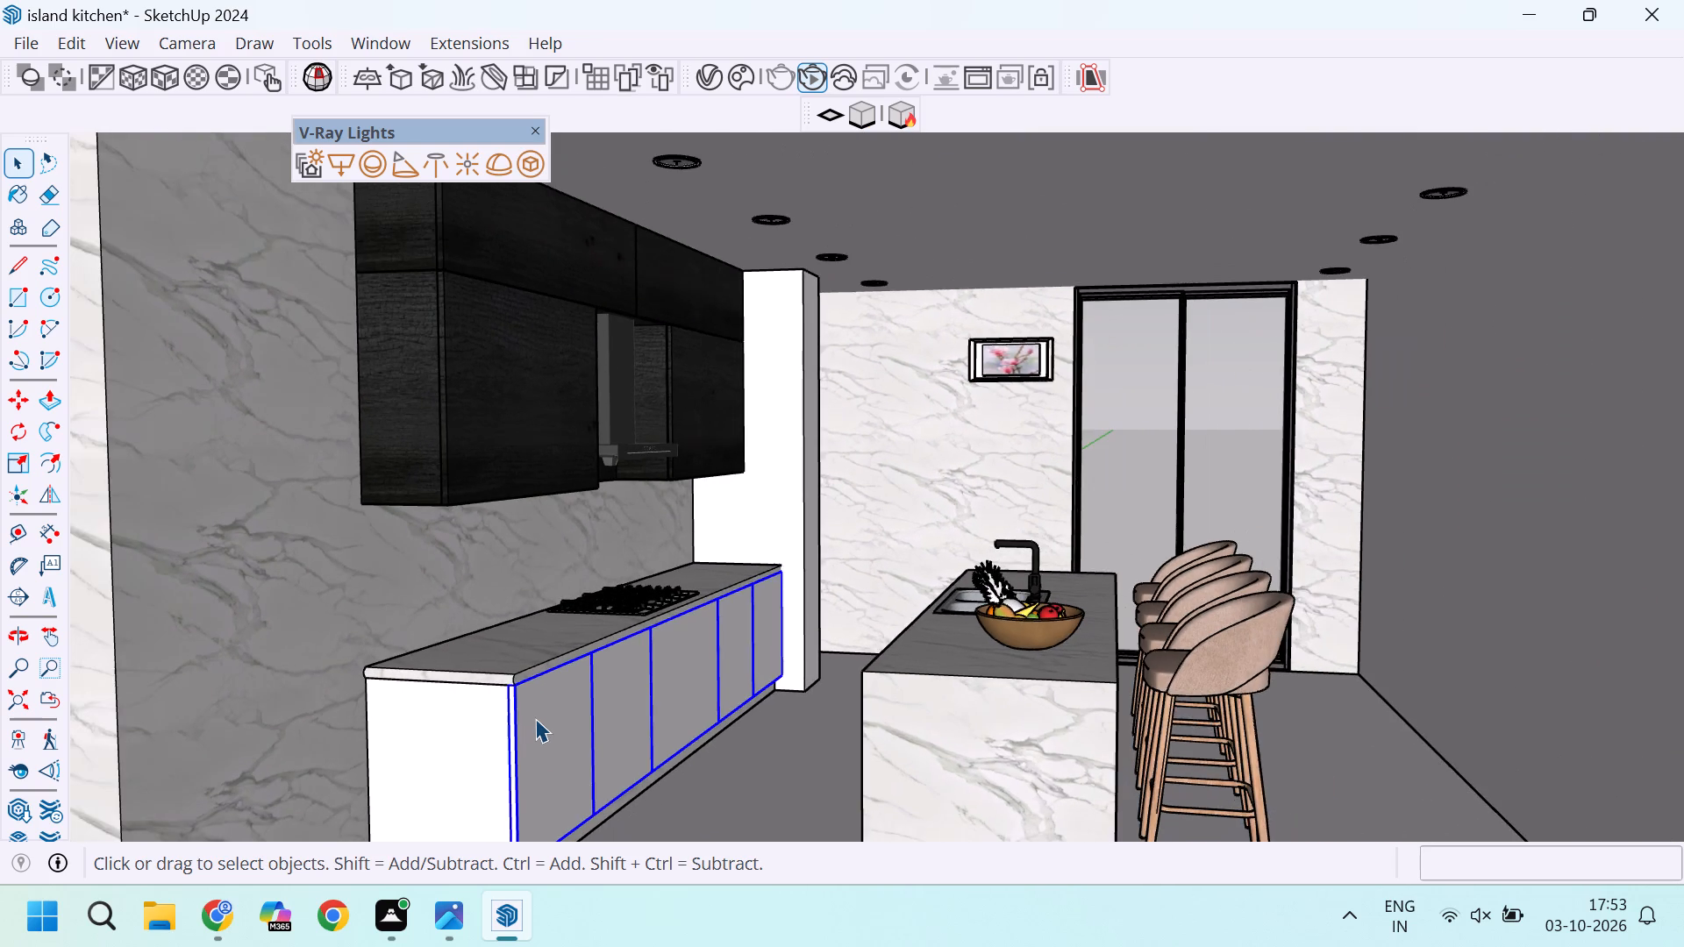
scroll(535, 718, down, 8)
click(1224, 663)
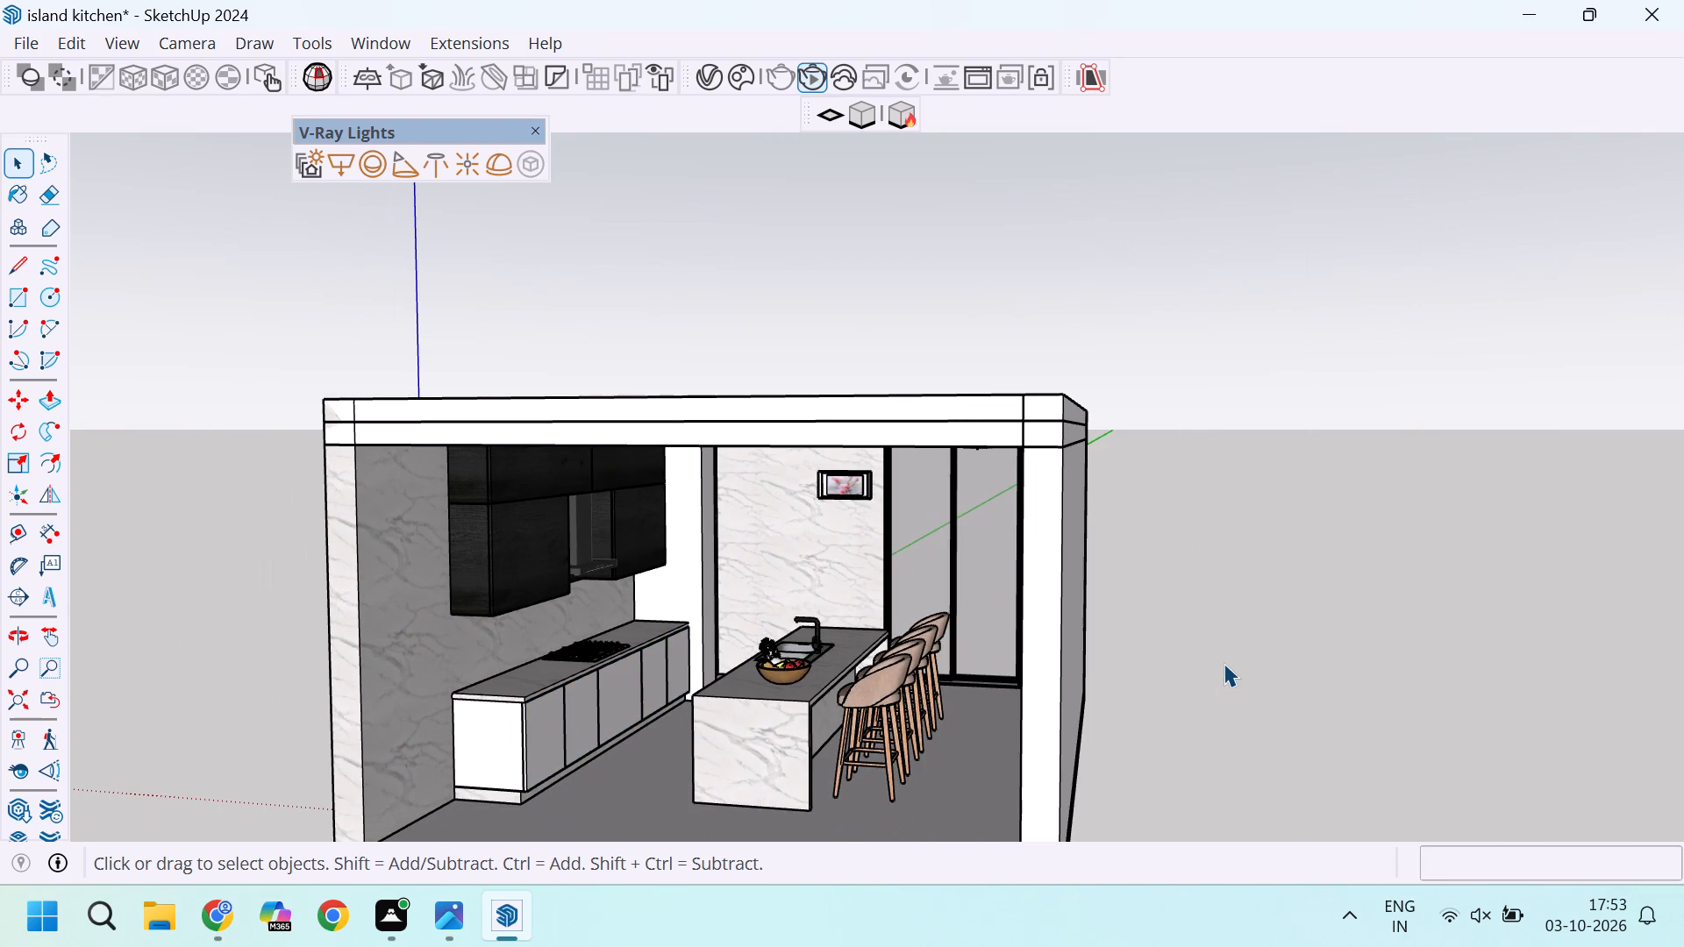
scroll(536, 589, down, 9)
scroll(622, 649, up, 5)
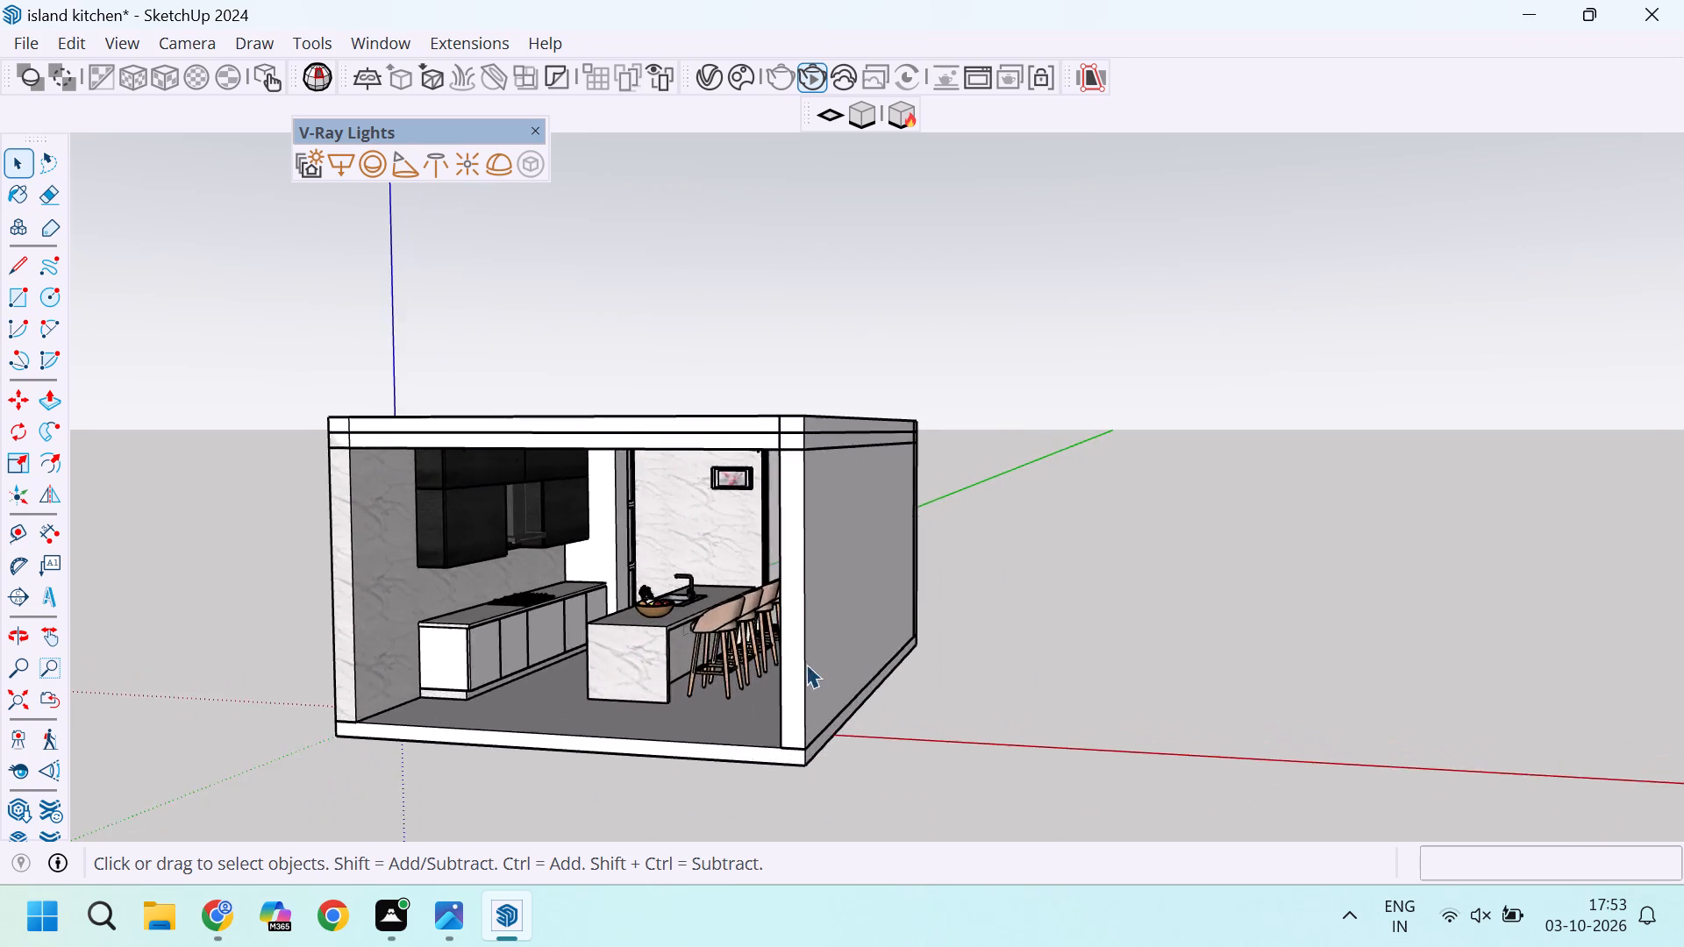
scroll(806, 664, up, 4)
scroll(830, 637, down, 4)
scroll(985, 687, up, 3)
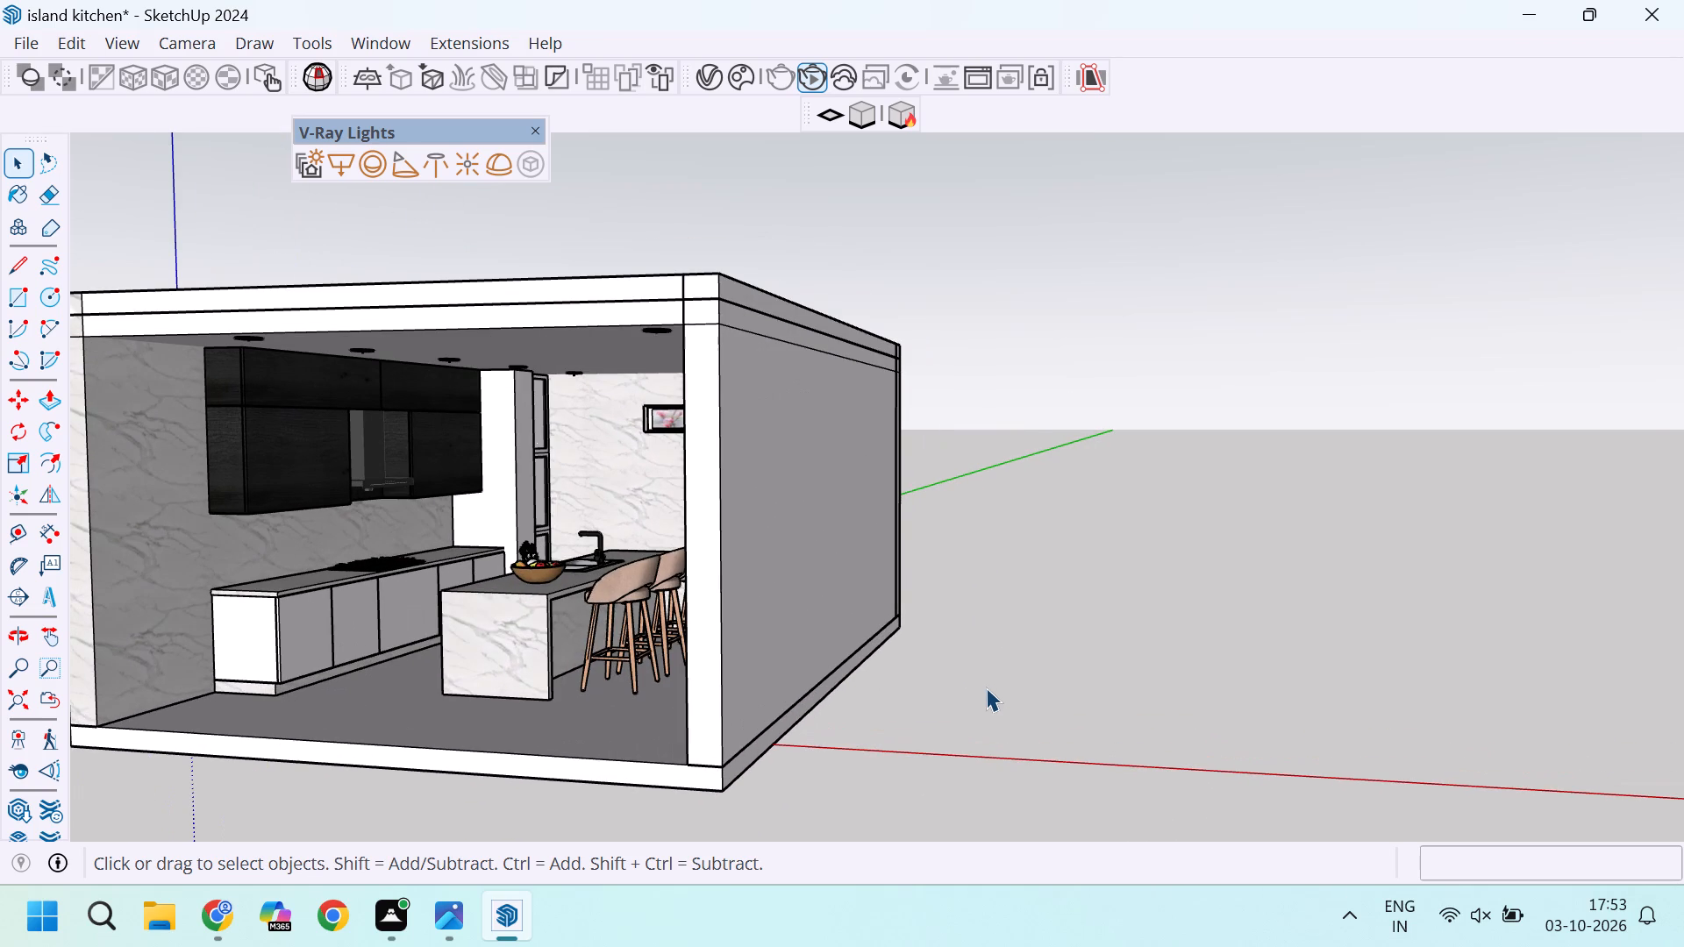
Draw two nearly concentric circles on the ground outside the kitchen's side wall, the inner one about 1' 4" in radius.
key(c)
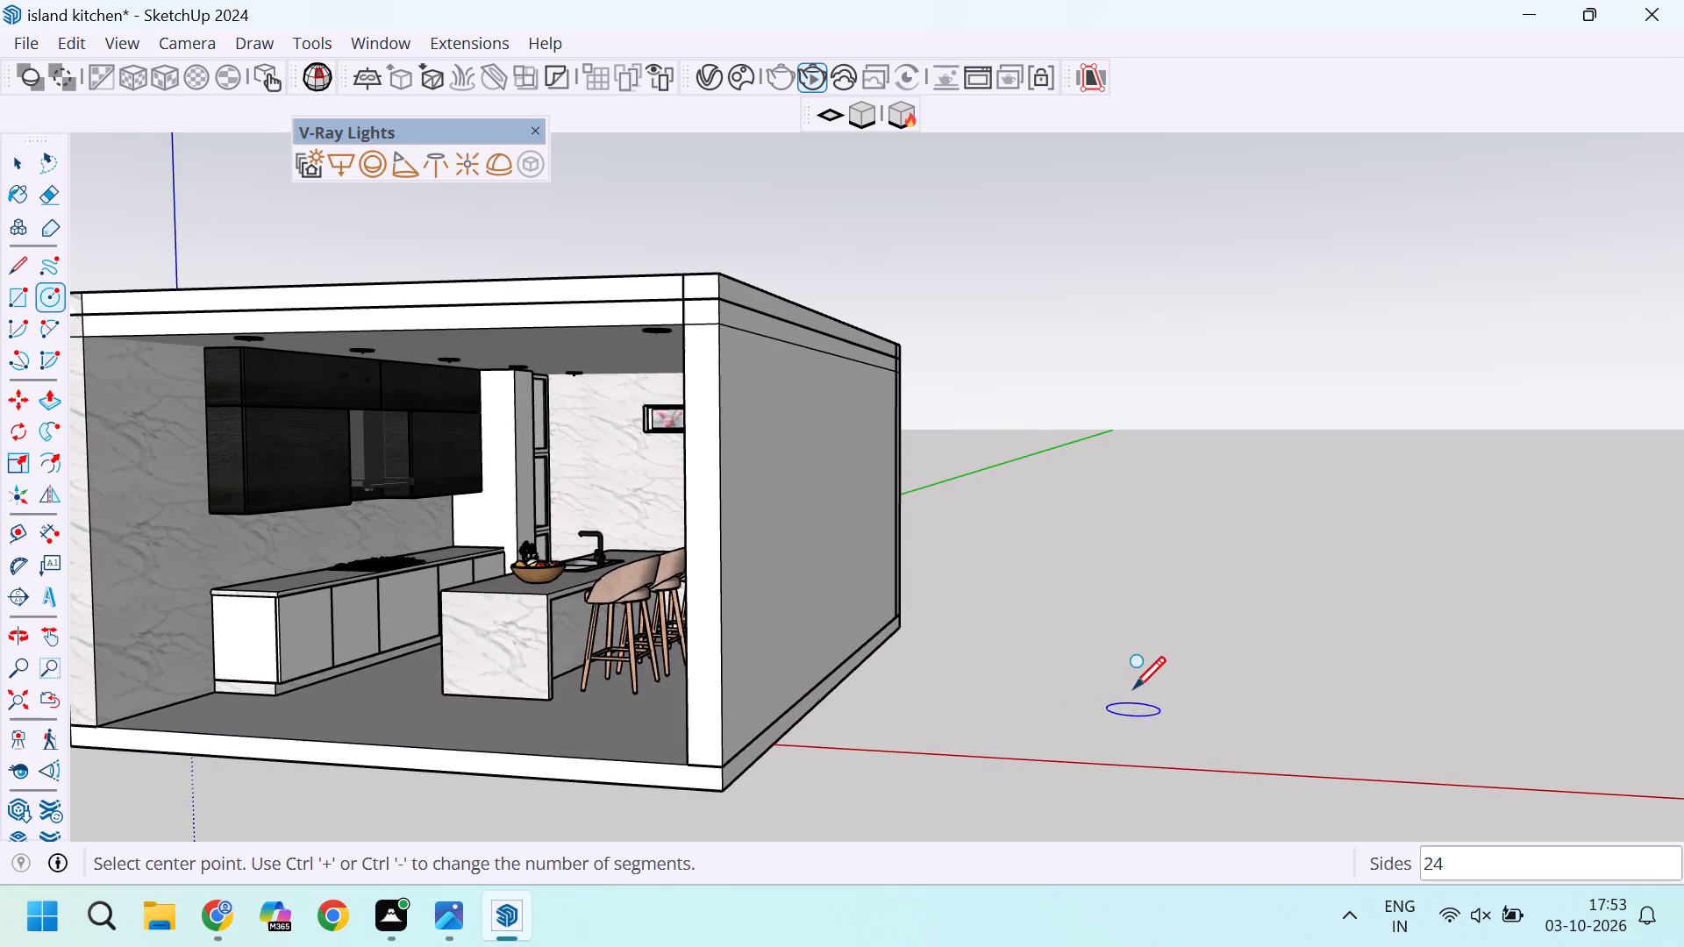
click(1133, 687)
click(1200, 686)
scroll(1083, 683, up, 4)
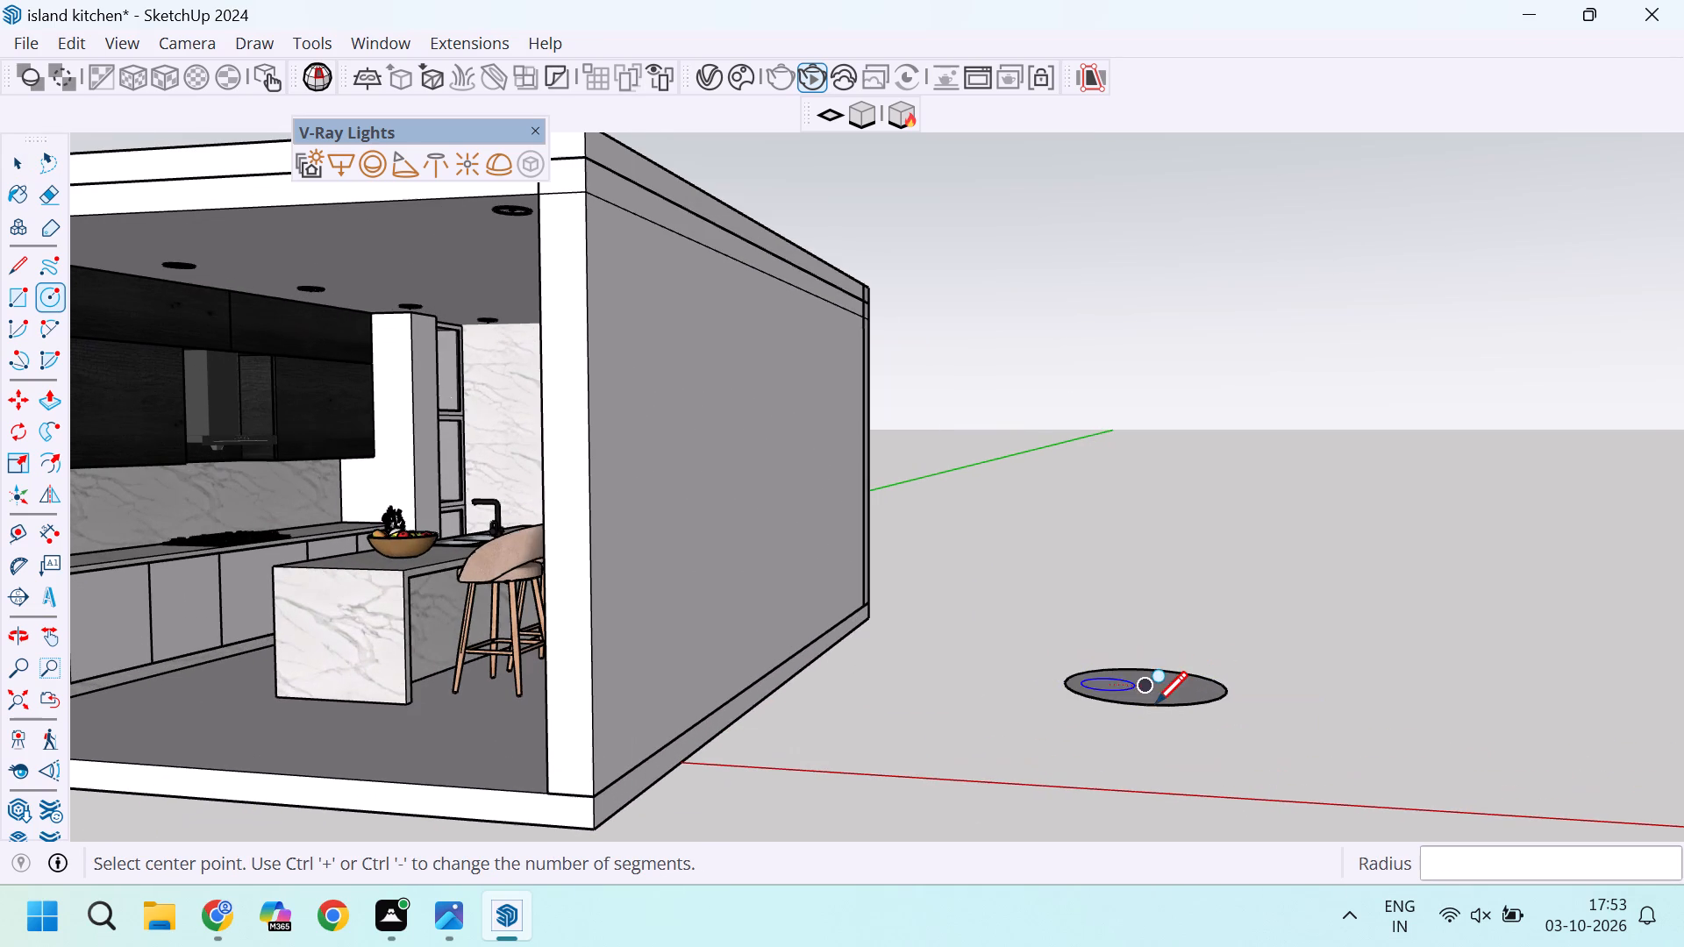
click(1148, 678)
scroll(1154, 678, up, 6)
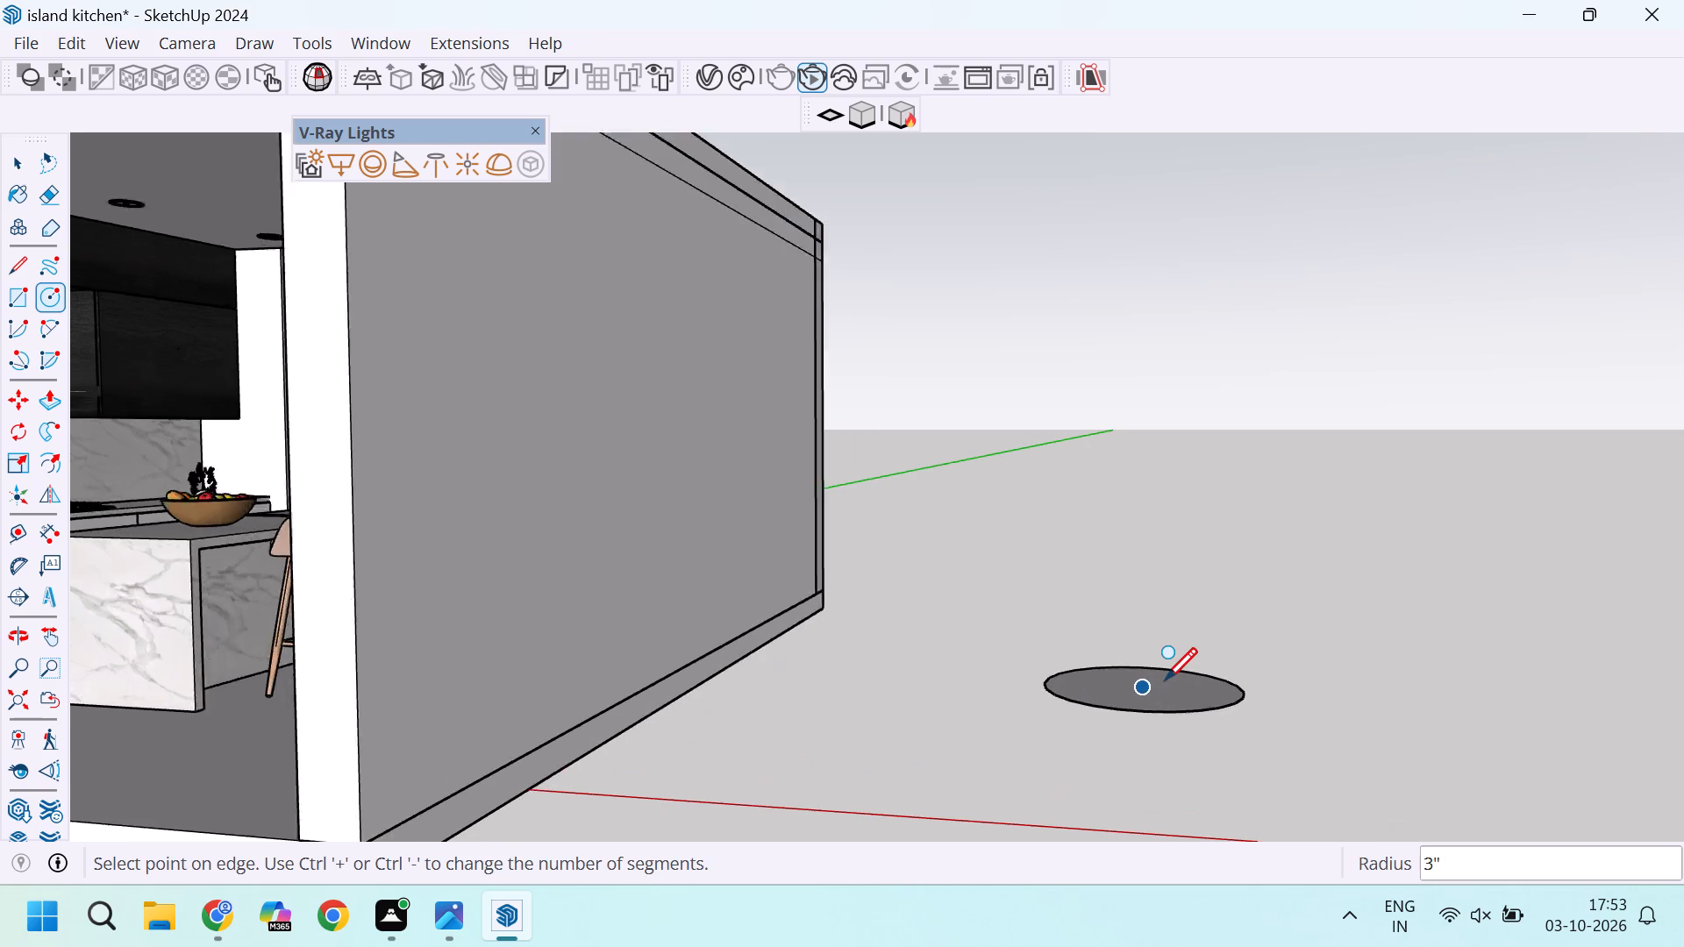
scroll(1165, 678, up, 4)
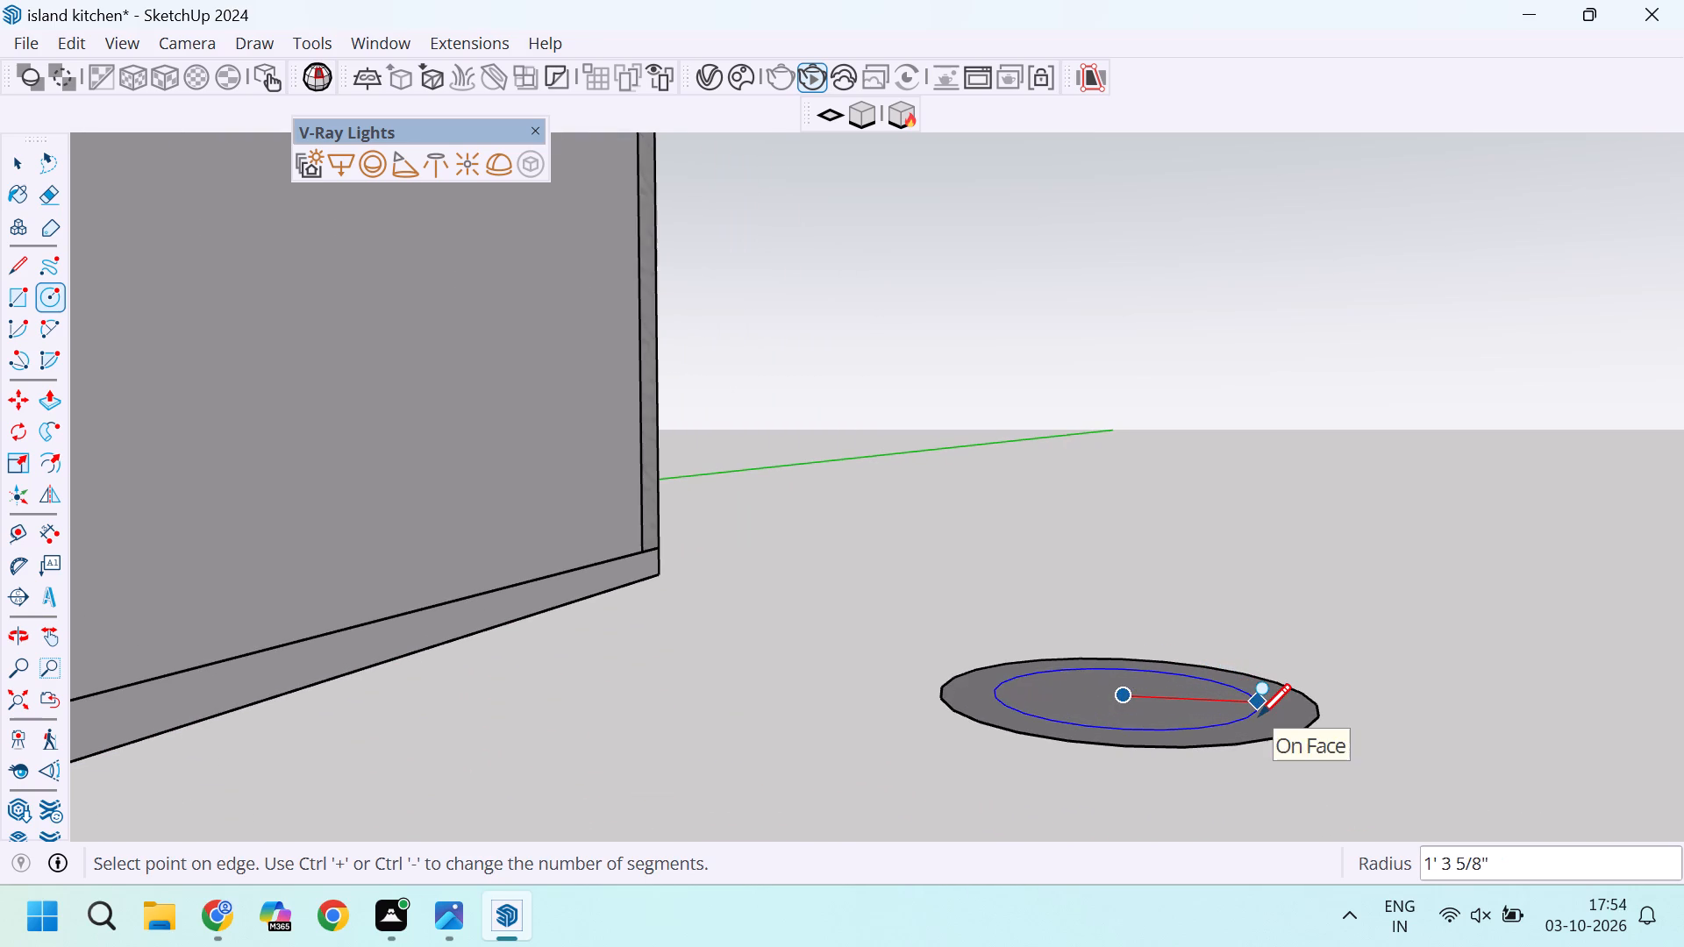
click(1259, 714)
Push/Pull the ring face between the two circles upward by about 1' 10" to form a hollow cylinder.
scroll(1273, 716, up, 4)
key(p)
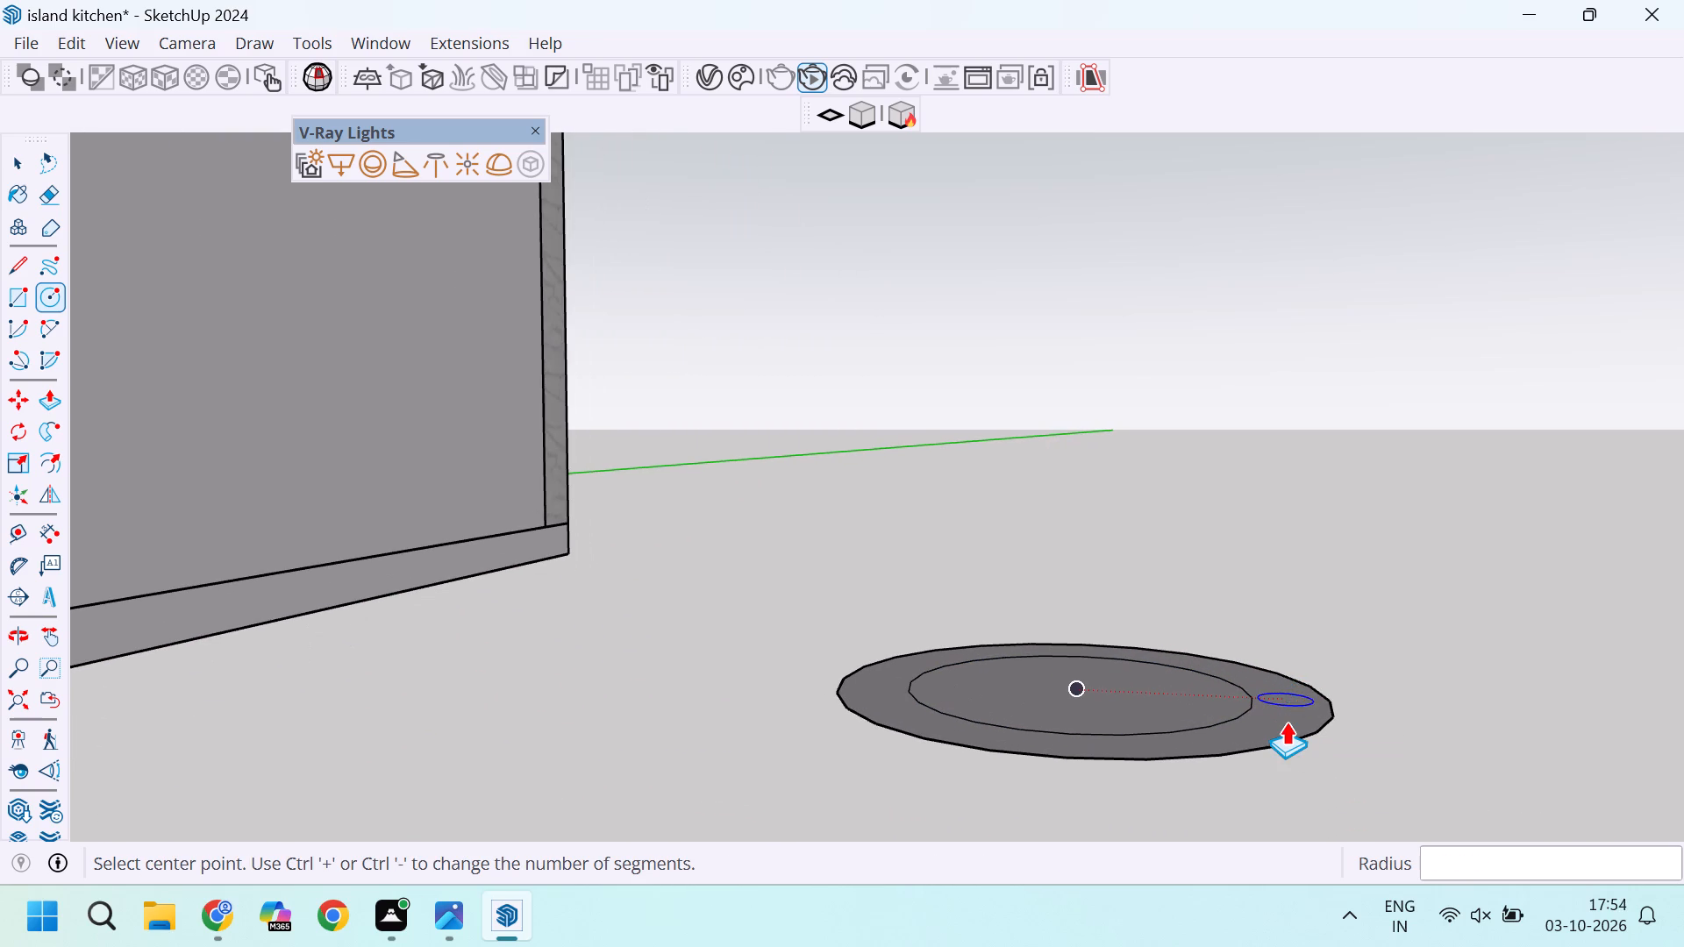
click(1273, 717)
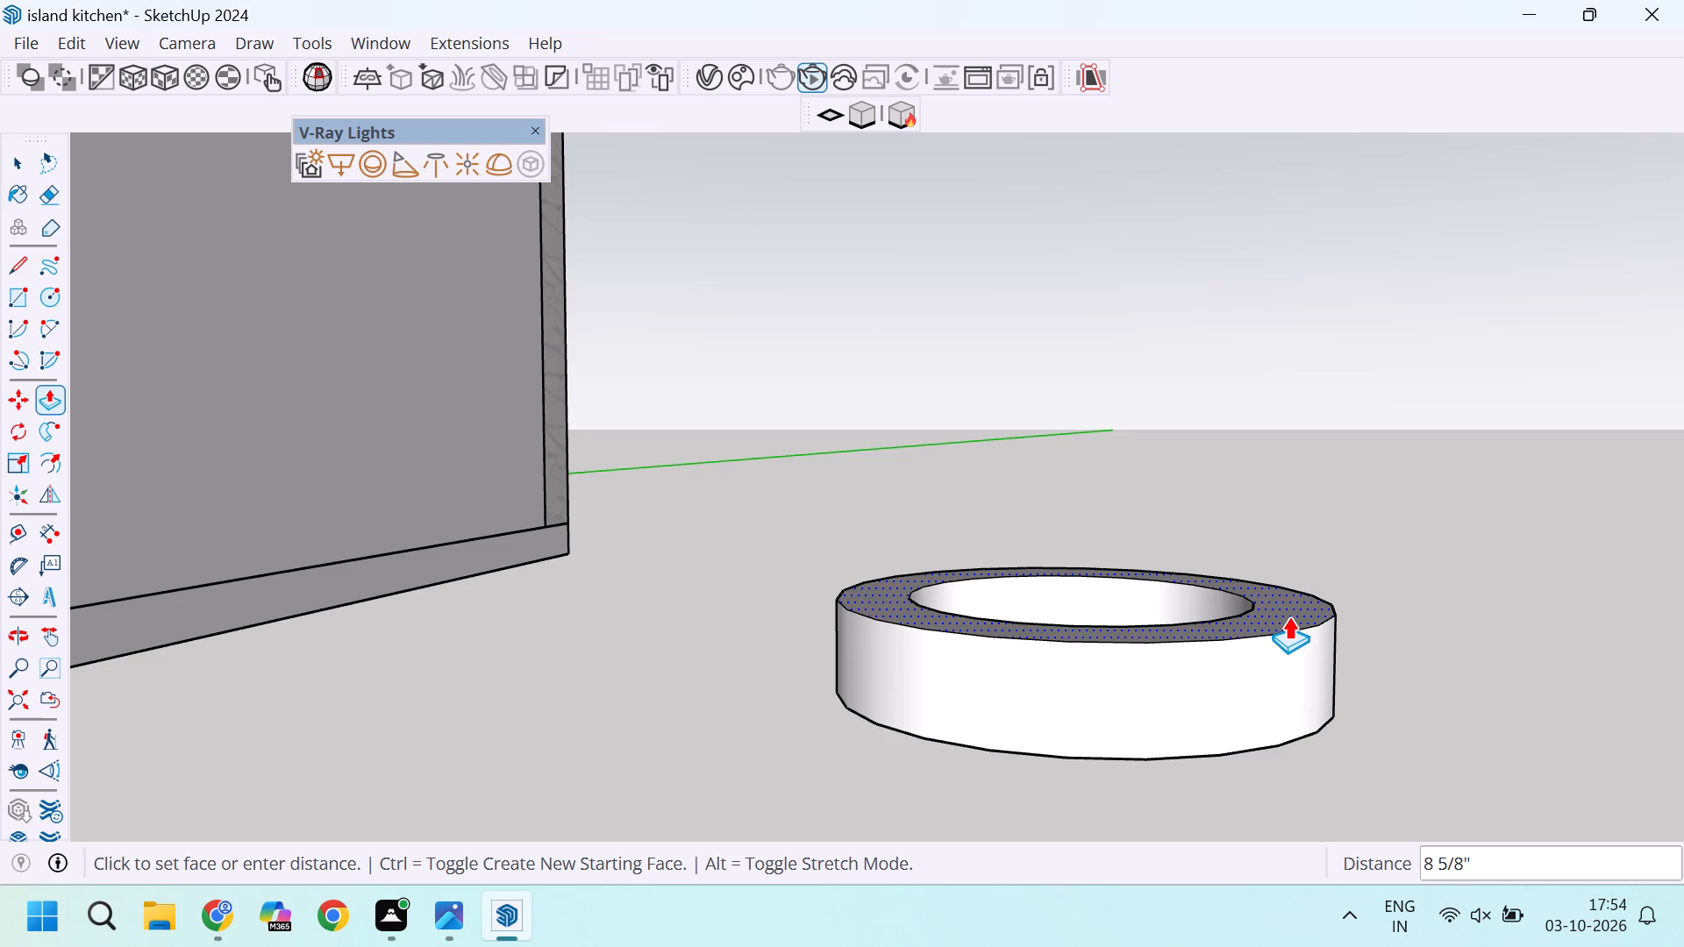
key(Return)
click(1295, 453)
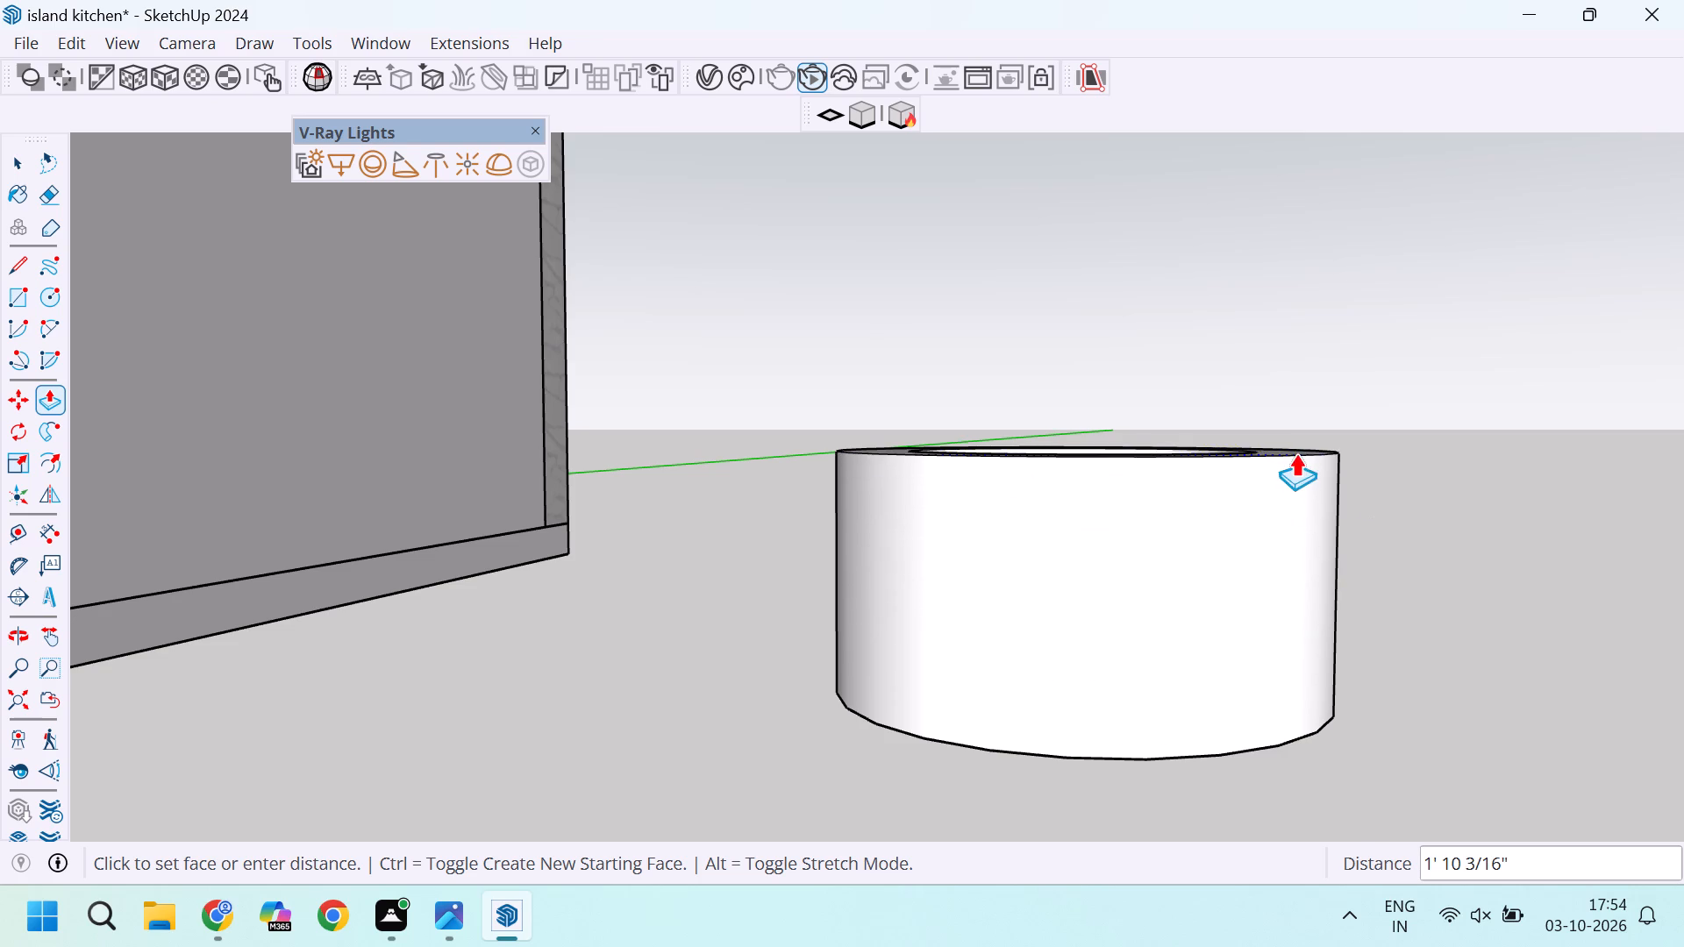
scroll(1269, 475, down, 5)
key(space)
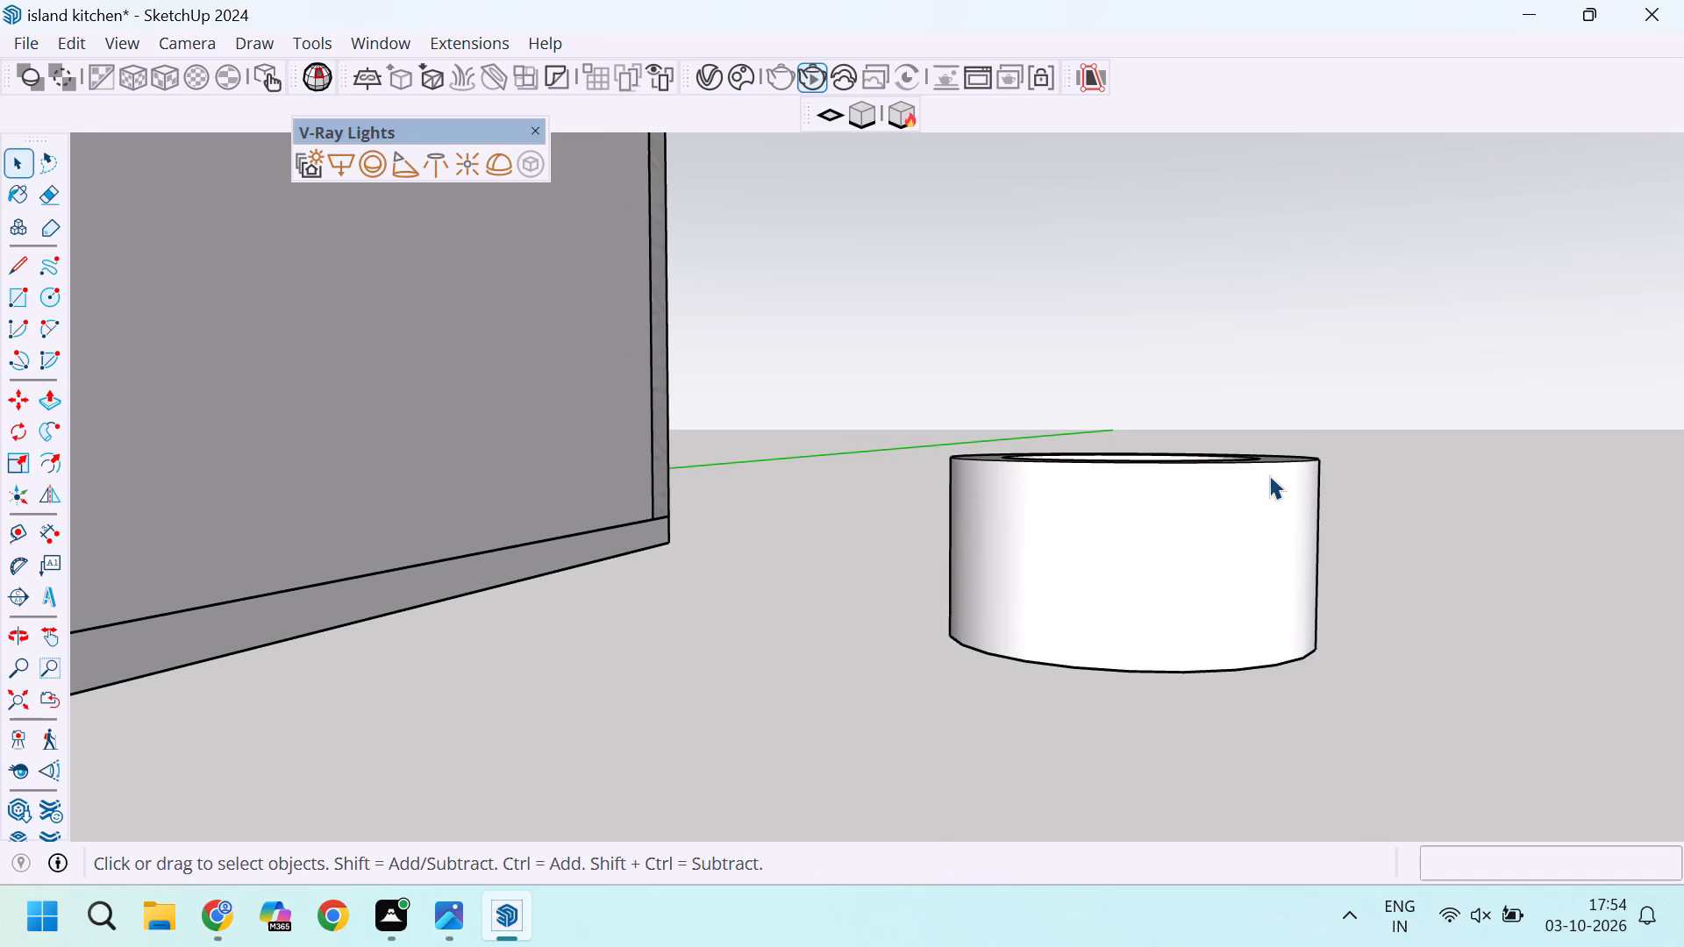
Delete the circular face at the bottom of the hollow cylinder's opening.
scroll(1269, 475, down, 4)
middle_drag(1237, 481, 1142, 848)
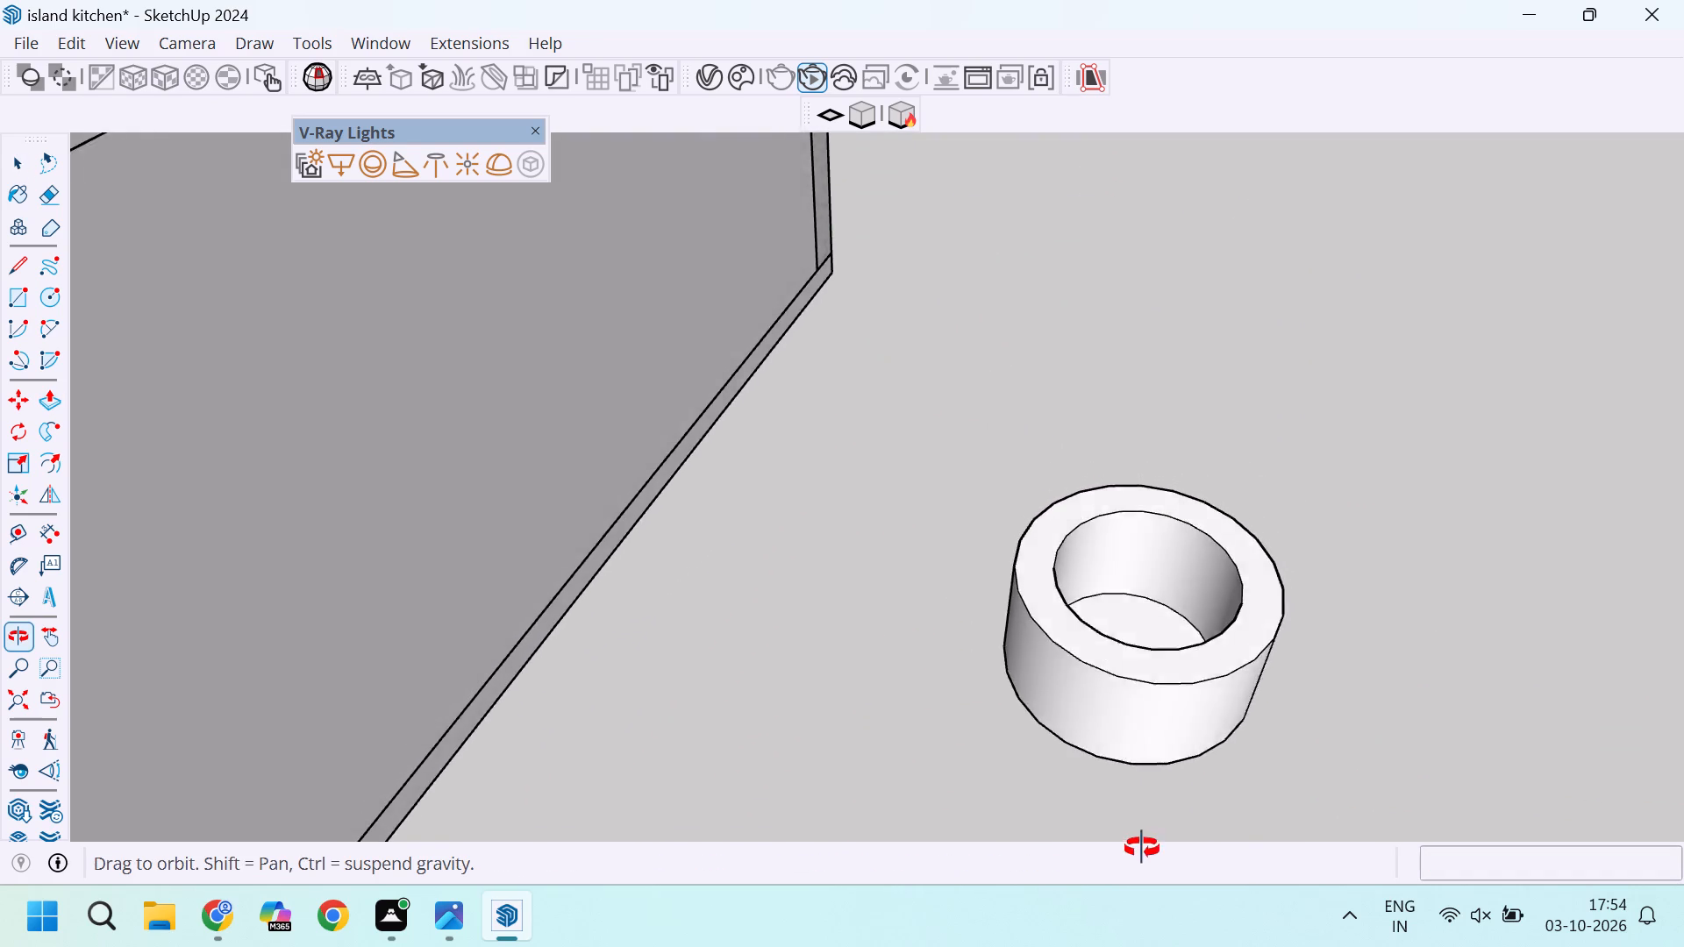
middle_drag(1142, 848, 1142, 851)
scroll(1148, 682, up, 6)
click(1145, 634)
key(Delete)
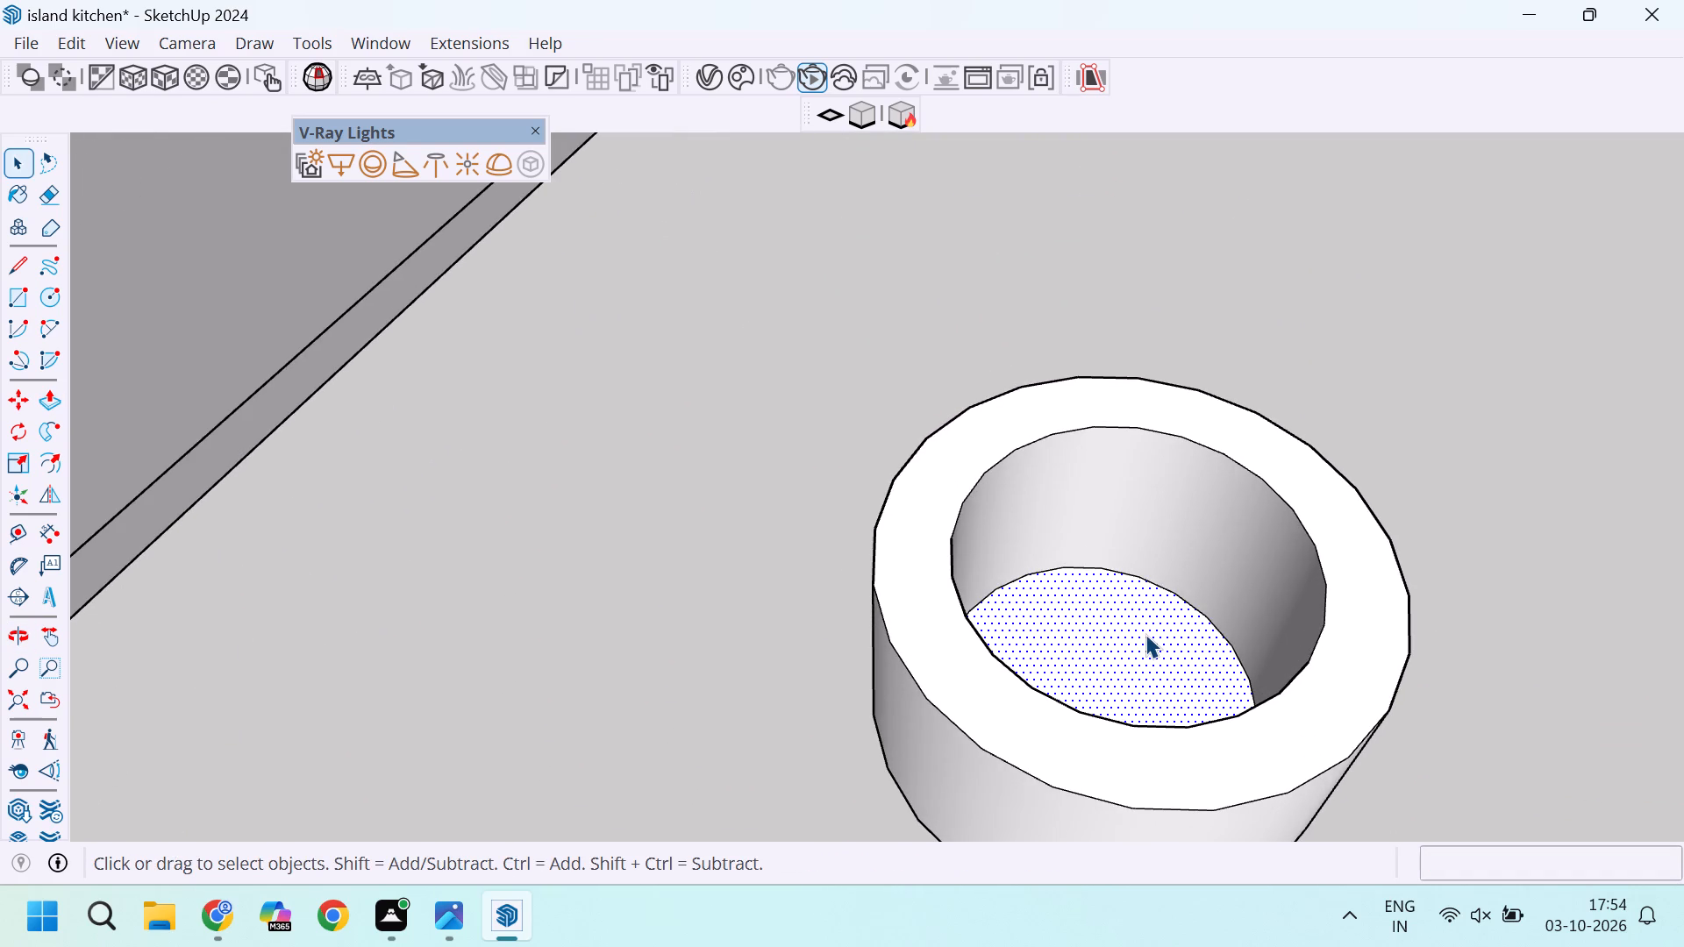
Delete the entire hollow cylinder standing outside the kitchen's side wall.
scroll(1229, 659, down, 3)
scroll(1247, 717, up, 2)
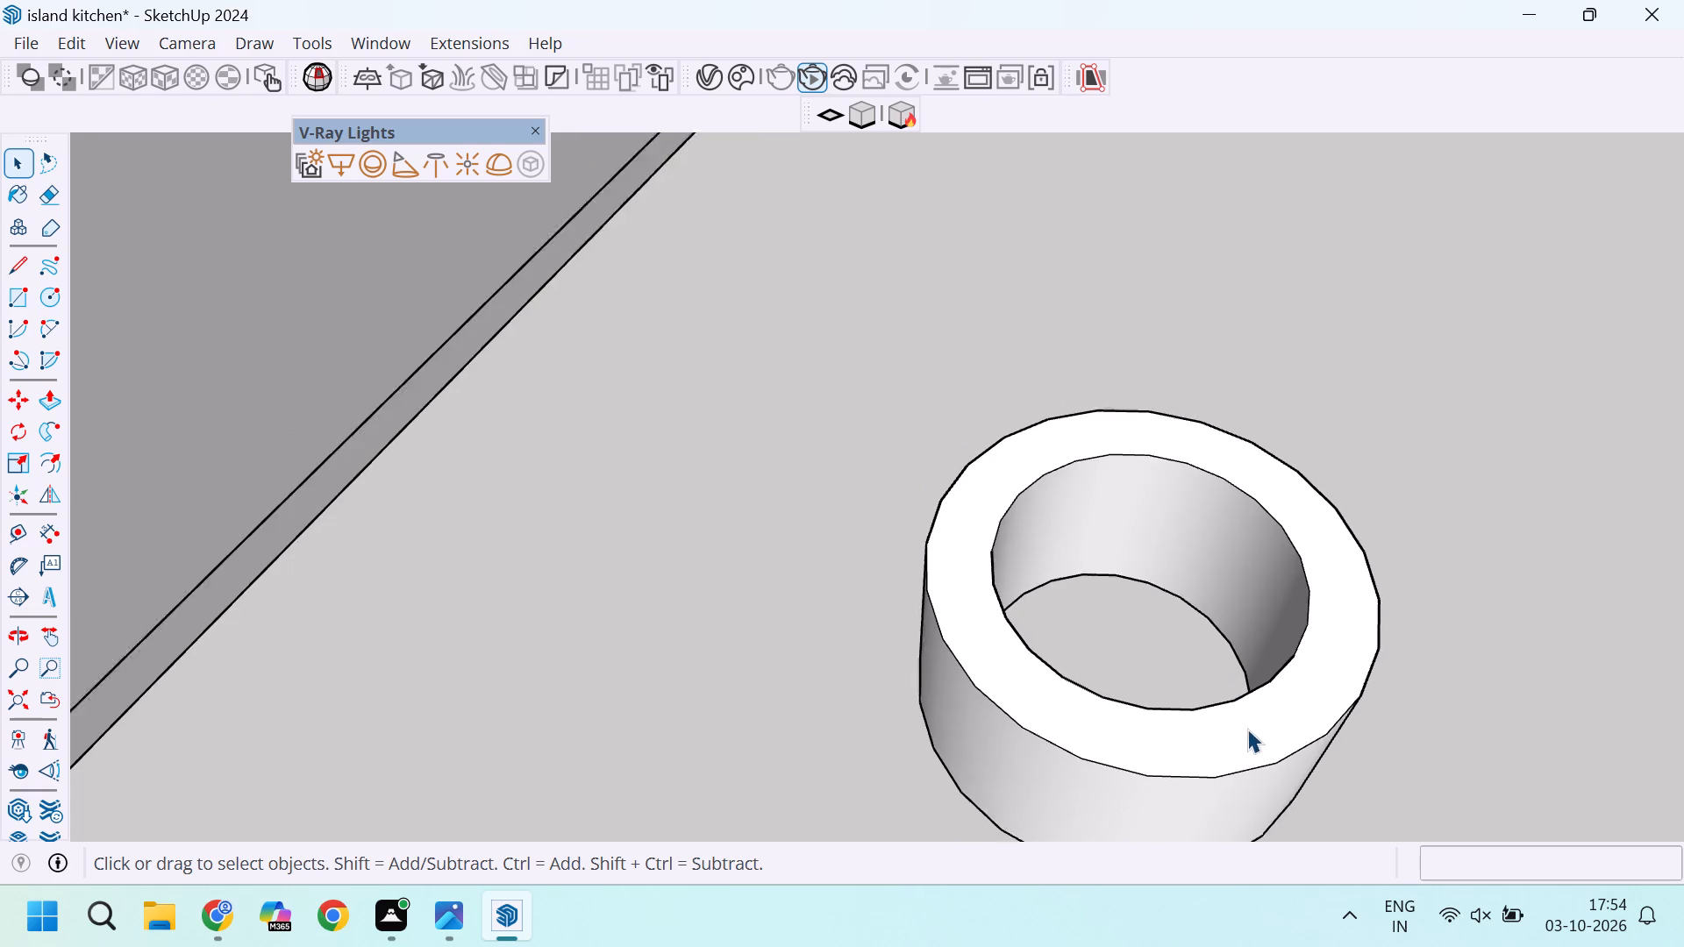
scroll(1247, 729, up, 1)
triple_click(1195, 716)
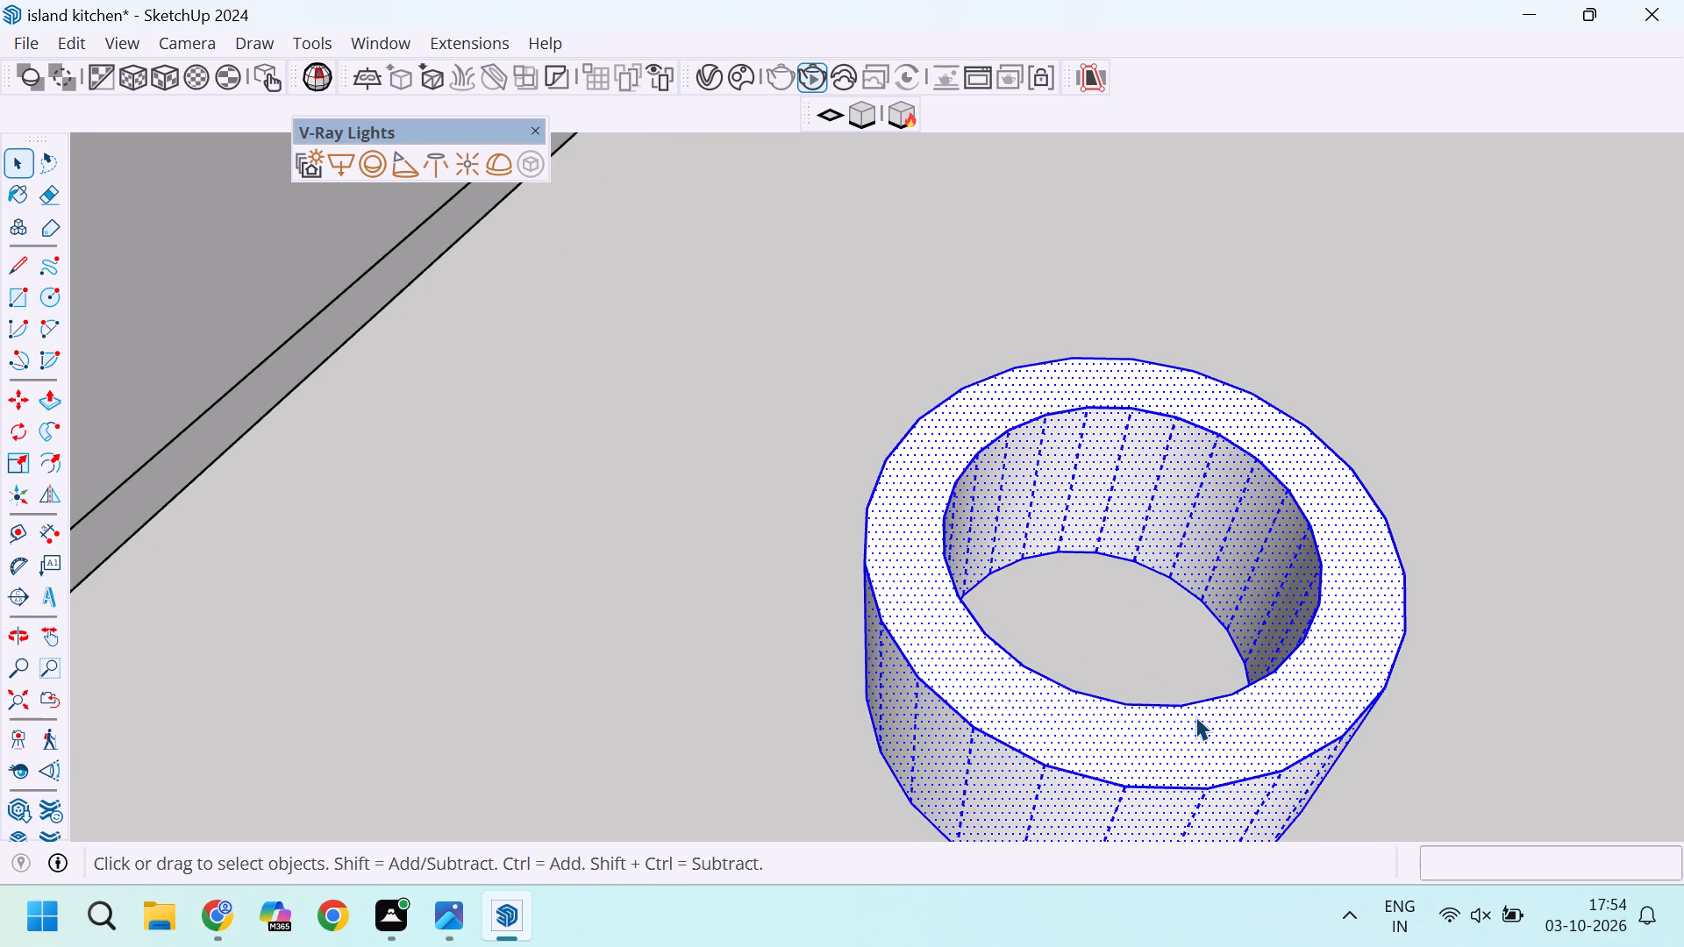
scroll(1095, 623, down, 10)
key(Delete)
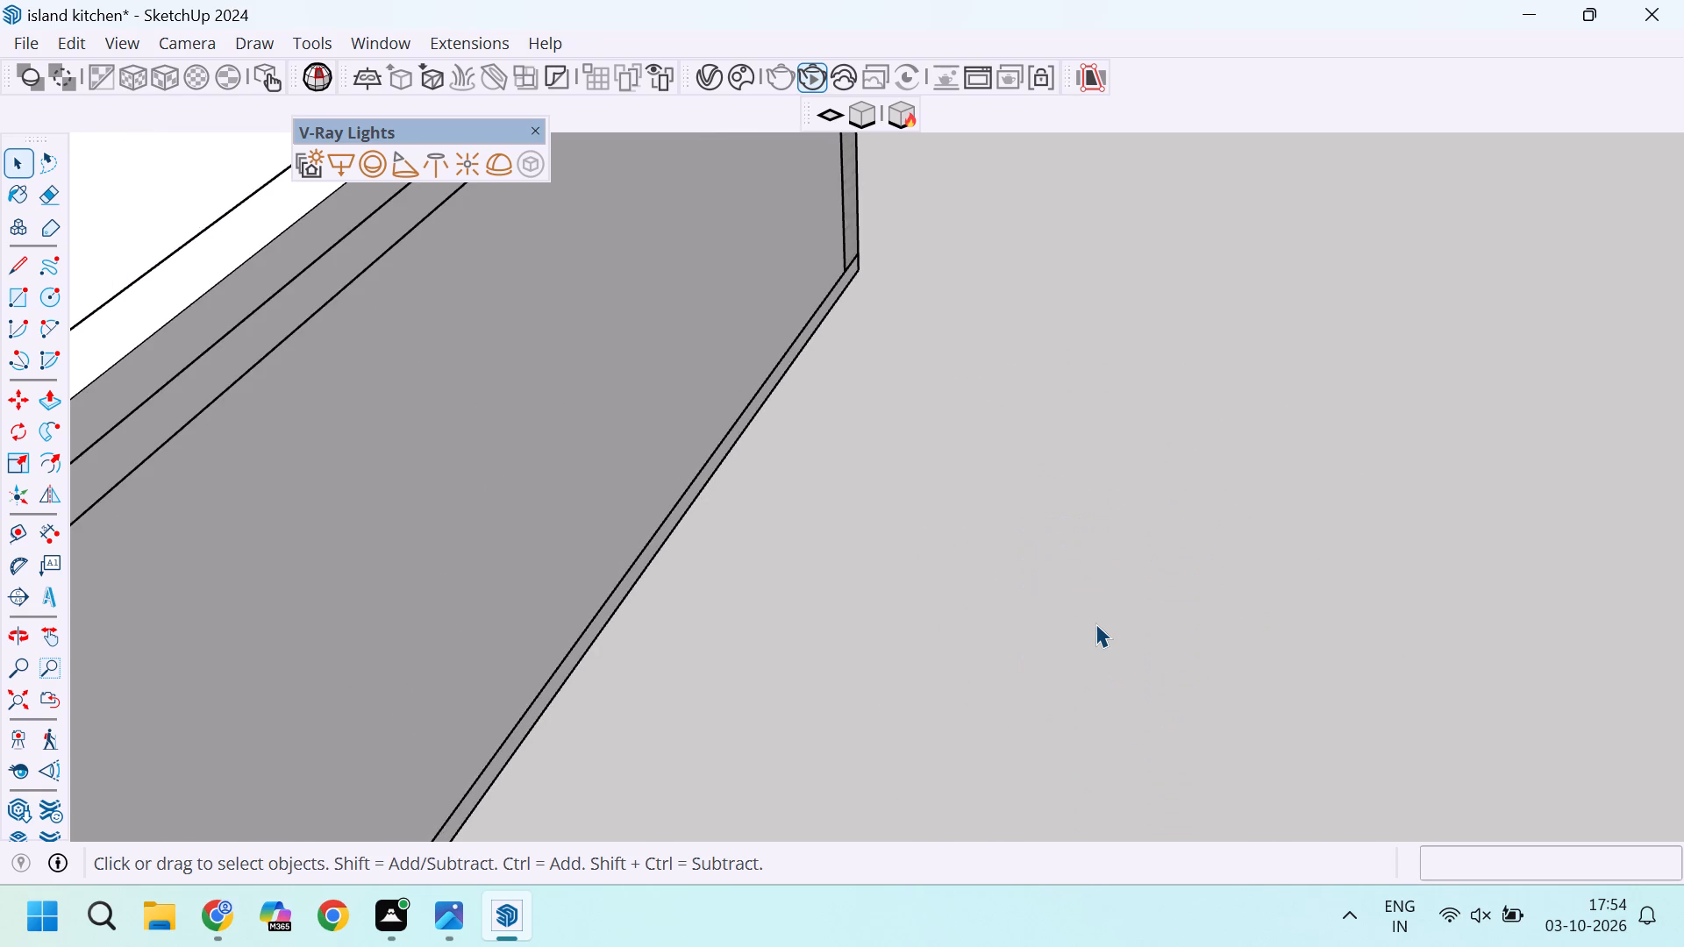
Examine the fruit bowl on the island countertop together with the nearby sink and bar stools.
scroll(1099, 623, down, 9)
middle_drag(781, 690, 848, 434)
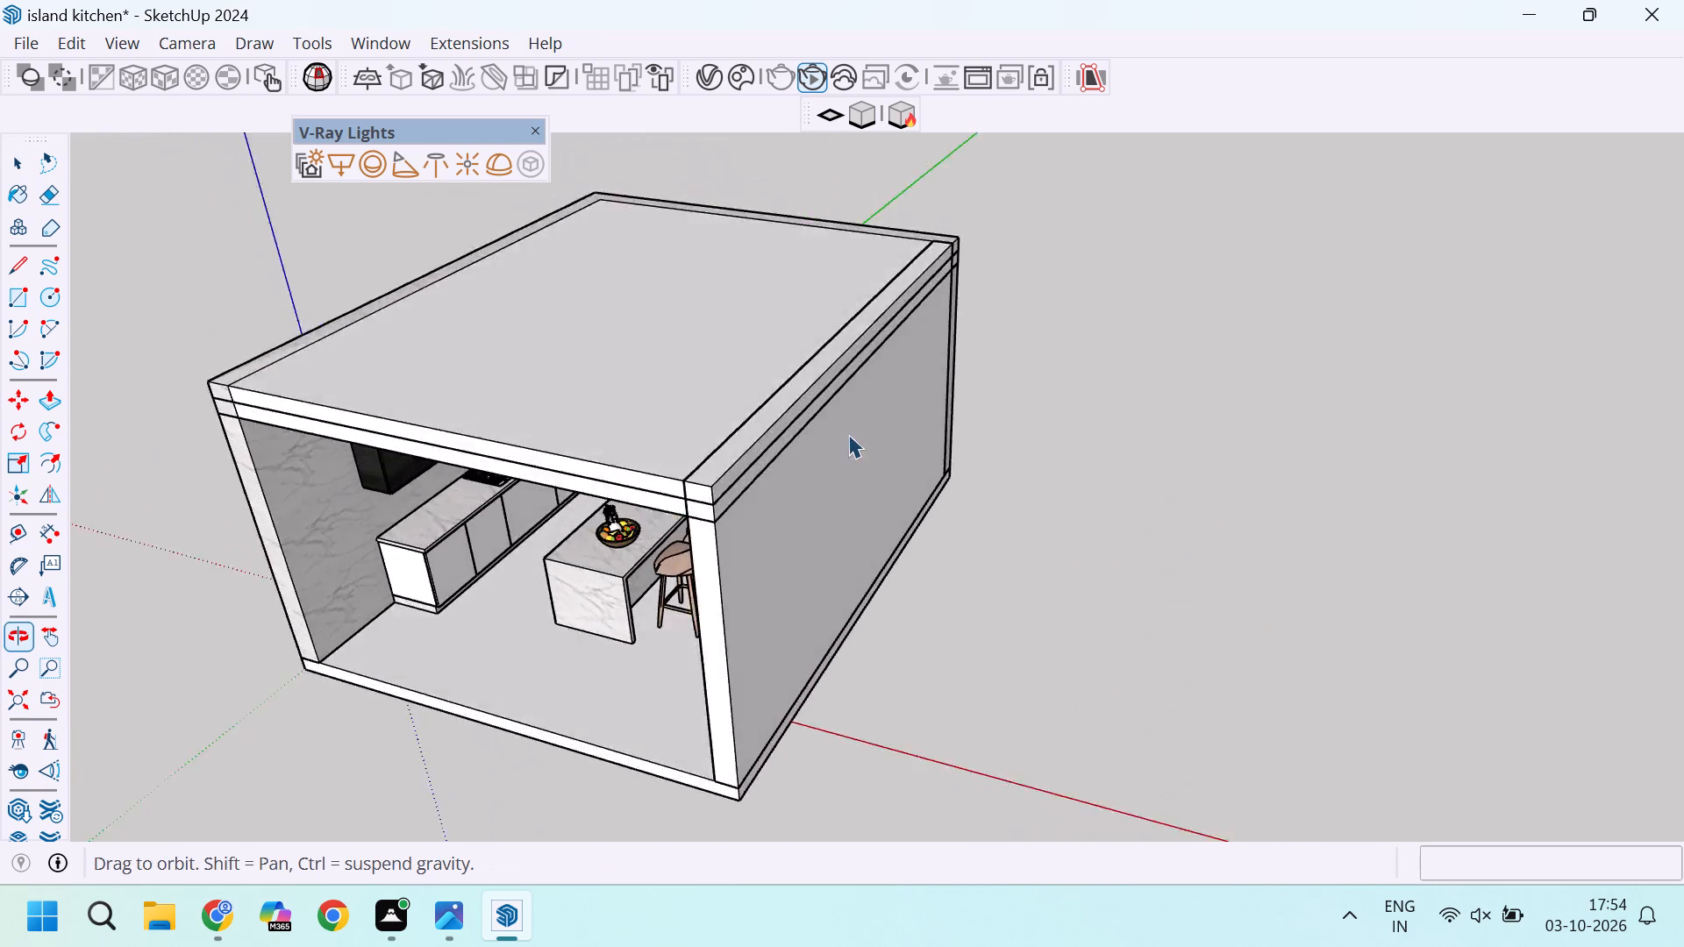
middle_drag(848, 434, 839, 449)
scroll(691, 610, up, 19)
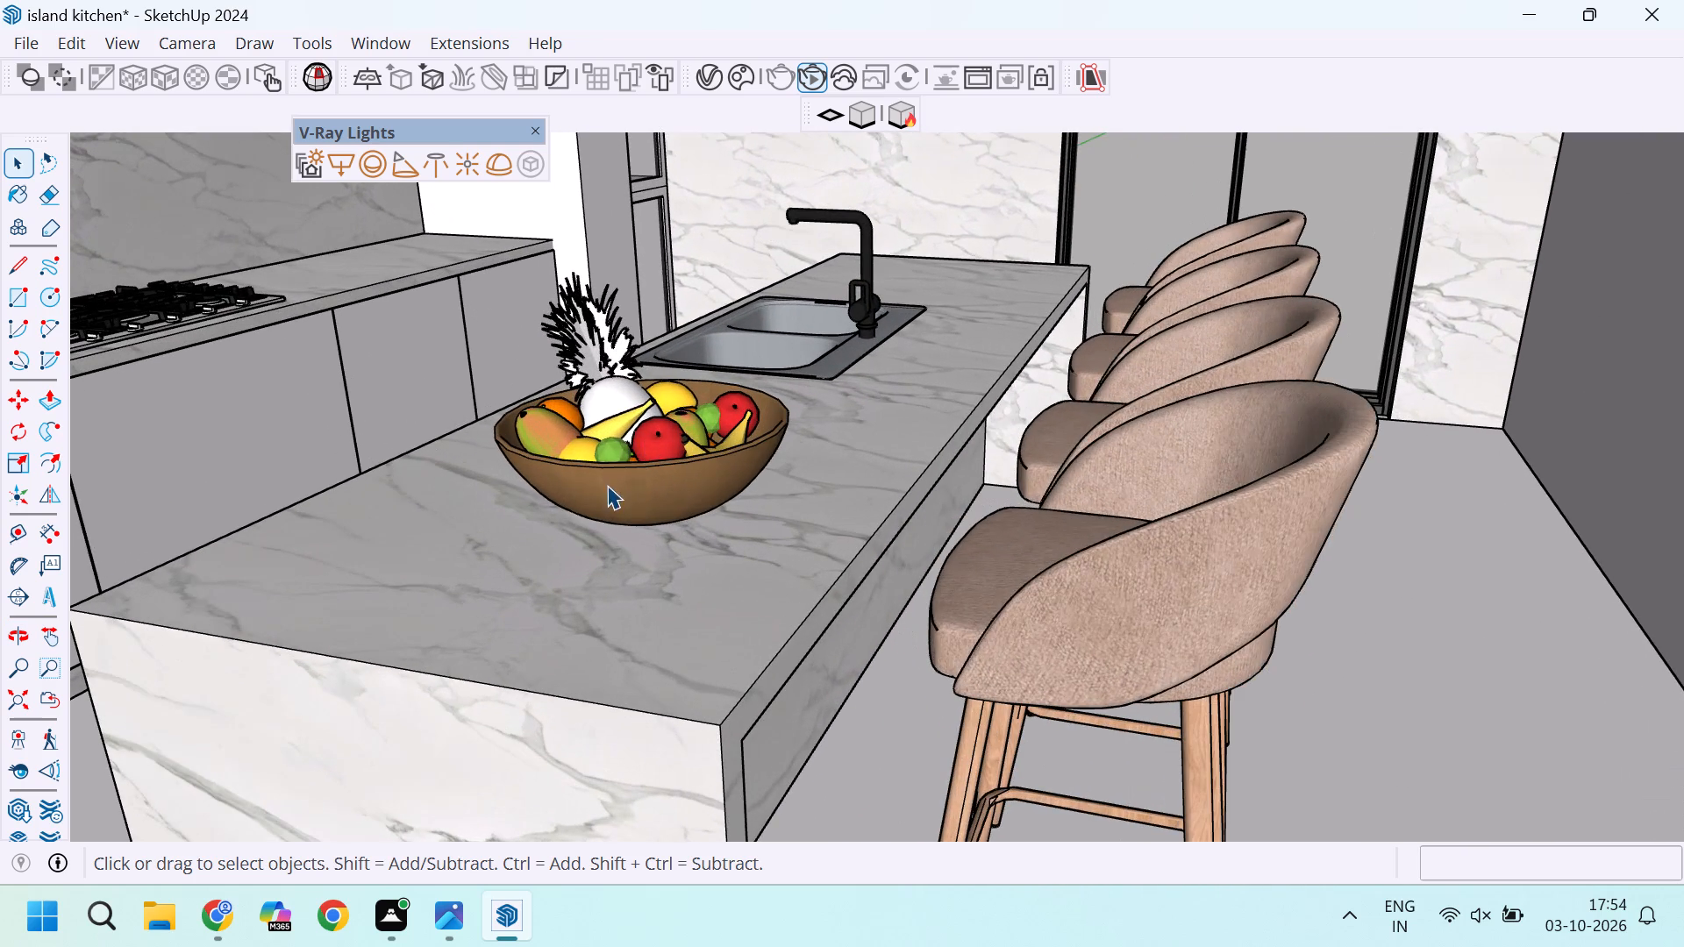
scroll(605, 388, up, 3)
scroll(669, 460, down, 5)
middle_drag(629, 480, 744, 538)
scroll(714, 513, up, 8)
click(685, 460)
scroll(685, 488, down, 9)
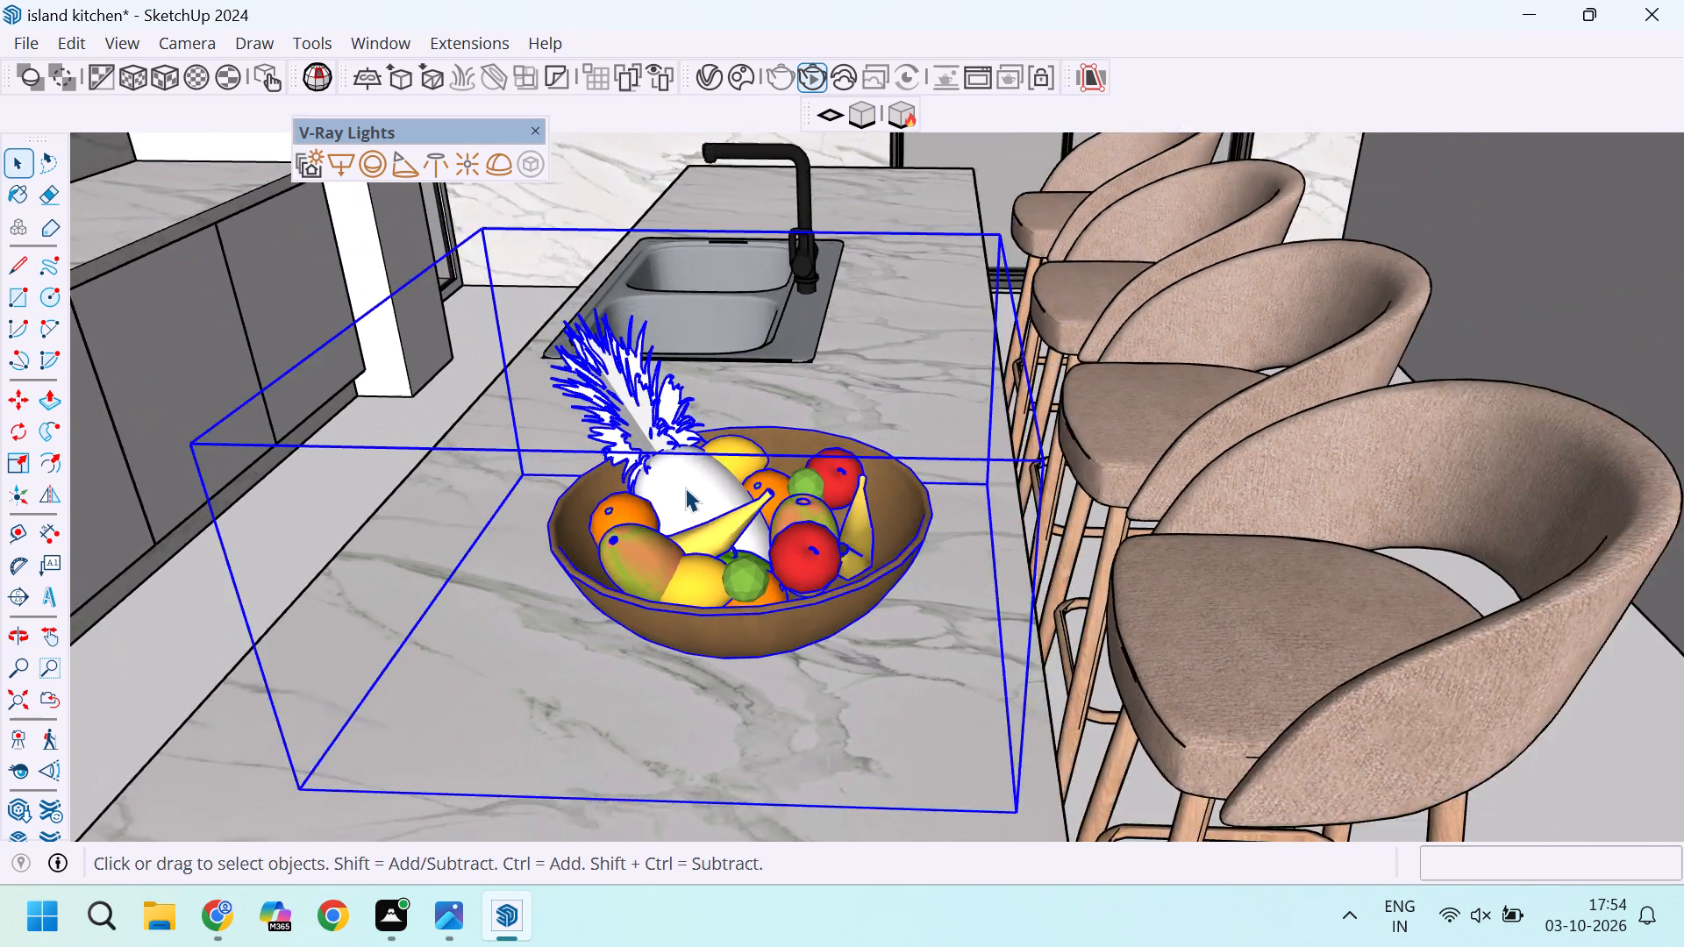
scroll(685, 488, down, 20)
scroll(685, 488, down, 2)
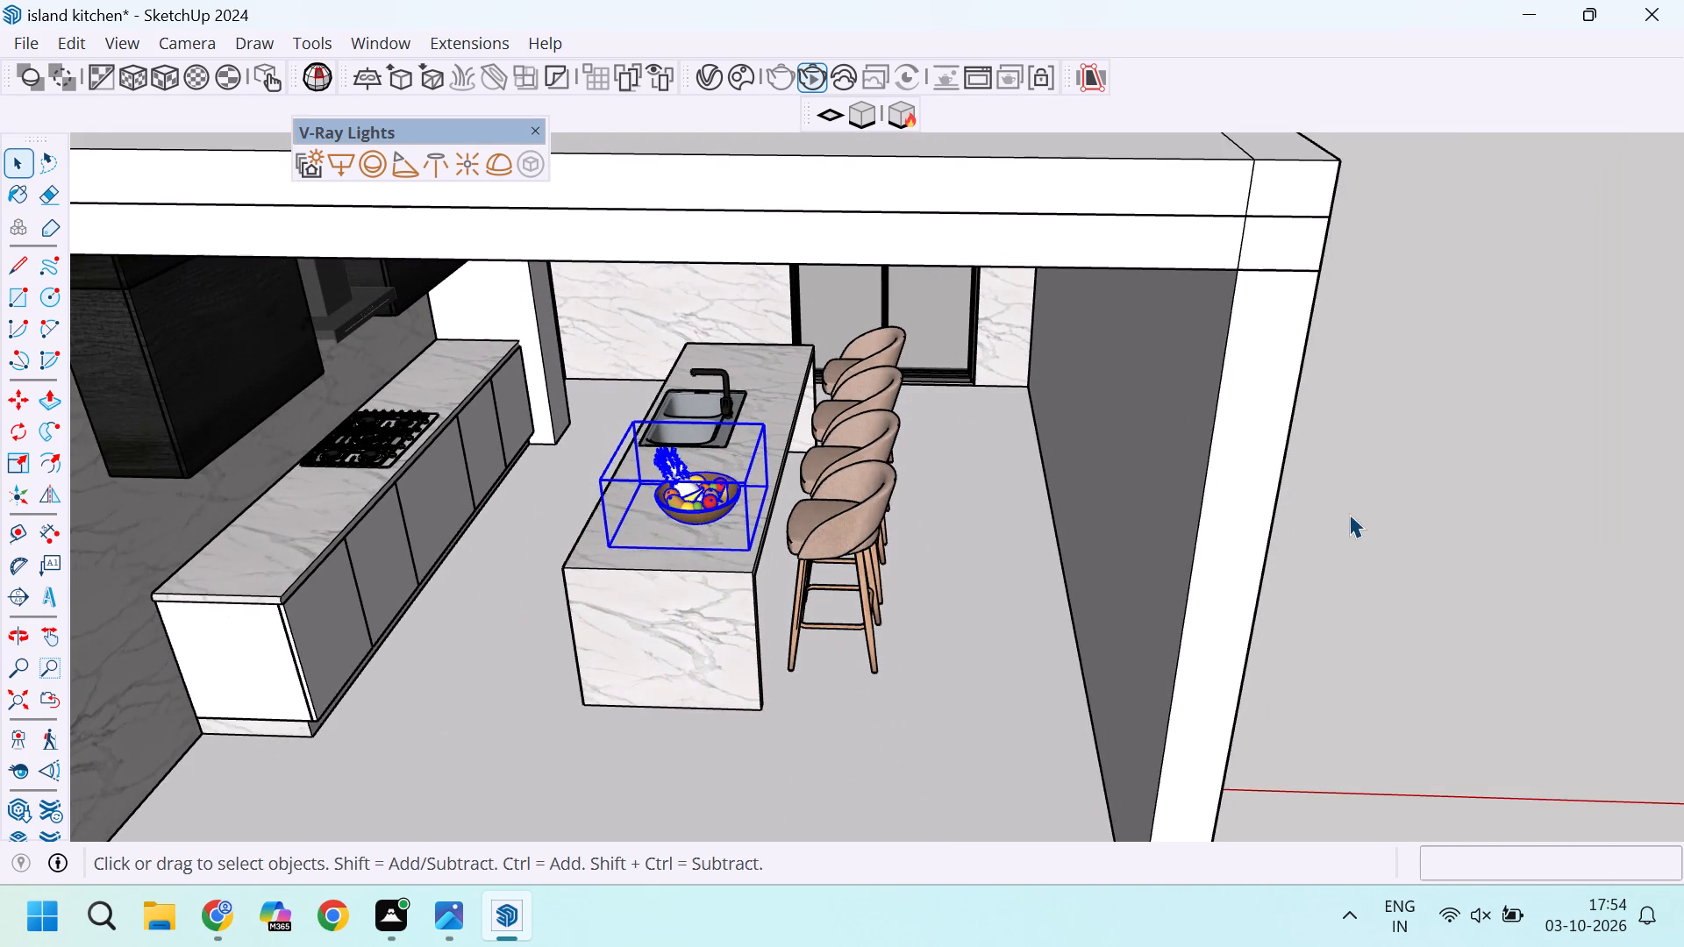
click(1349, 514)
Examine the kitchen enclosure from outside, viewing its open front, roof and both side walls from several angles.
middle_drag(1267, 625, 1188, 520)
scroll(1226, 585, down, 9)
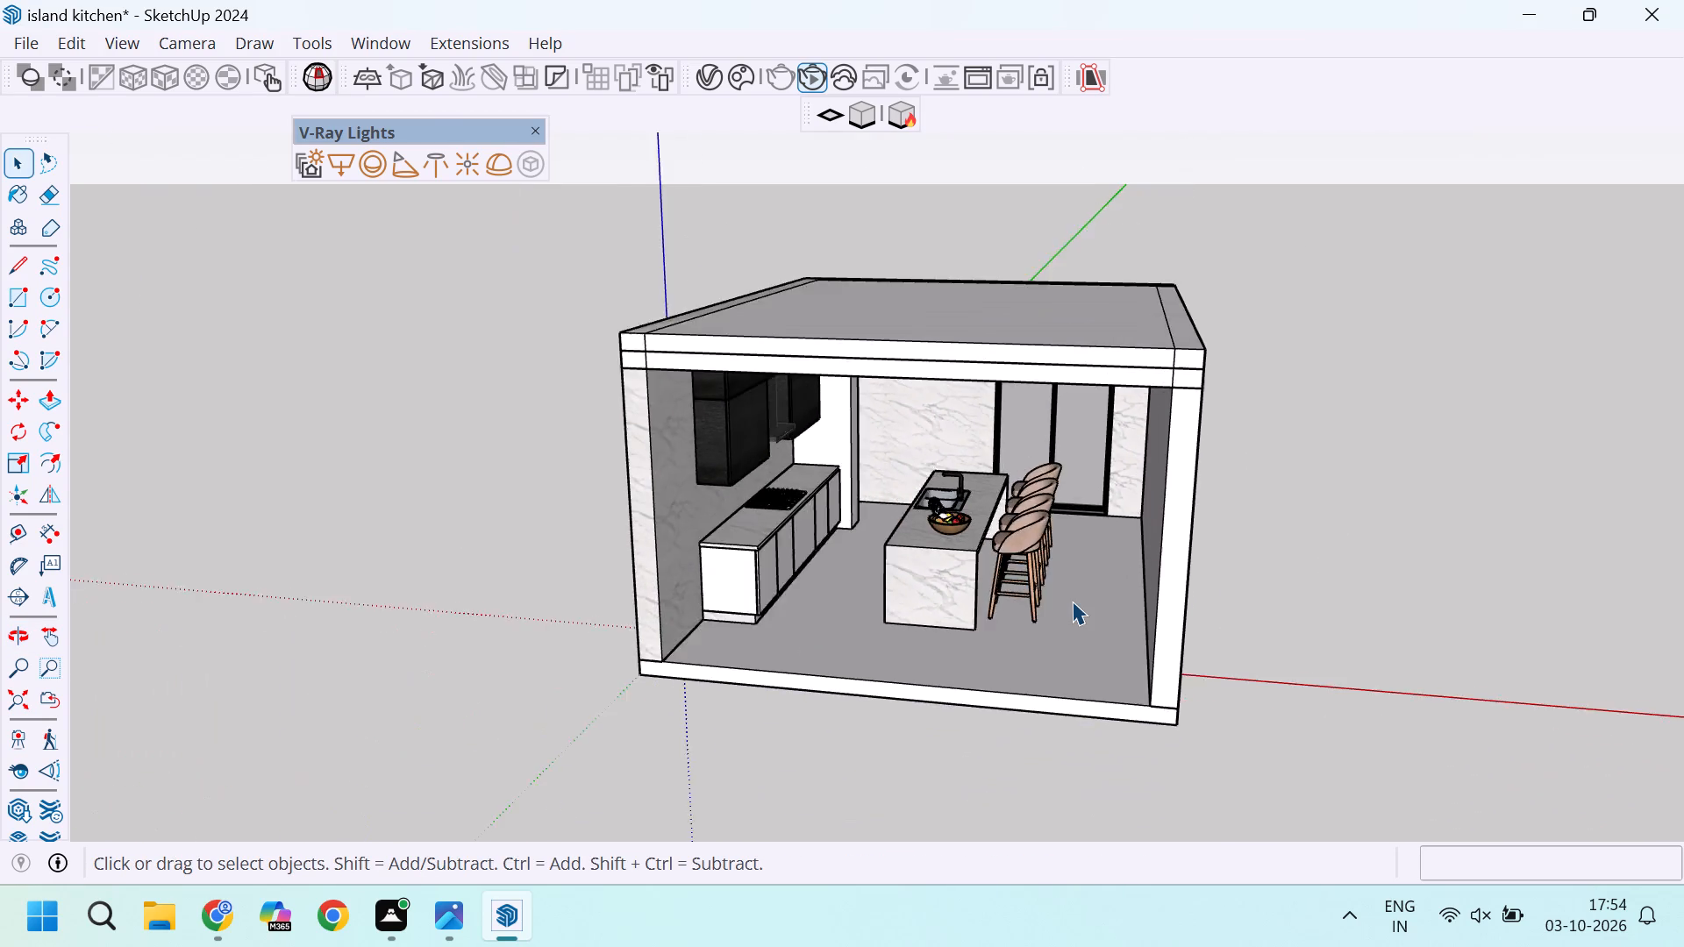
scroll(1072, 601, up, 4)
middle_drag(838, 666, 893, 544)
scroll(1011, 641, down, 4)
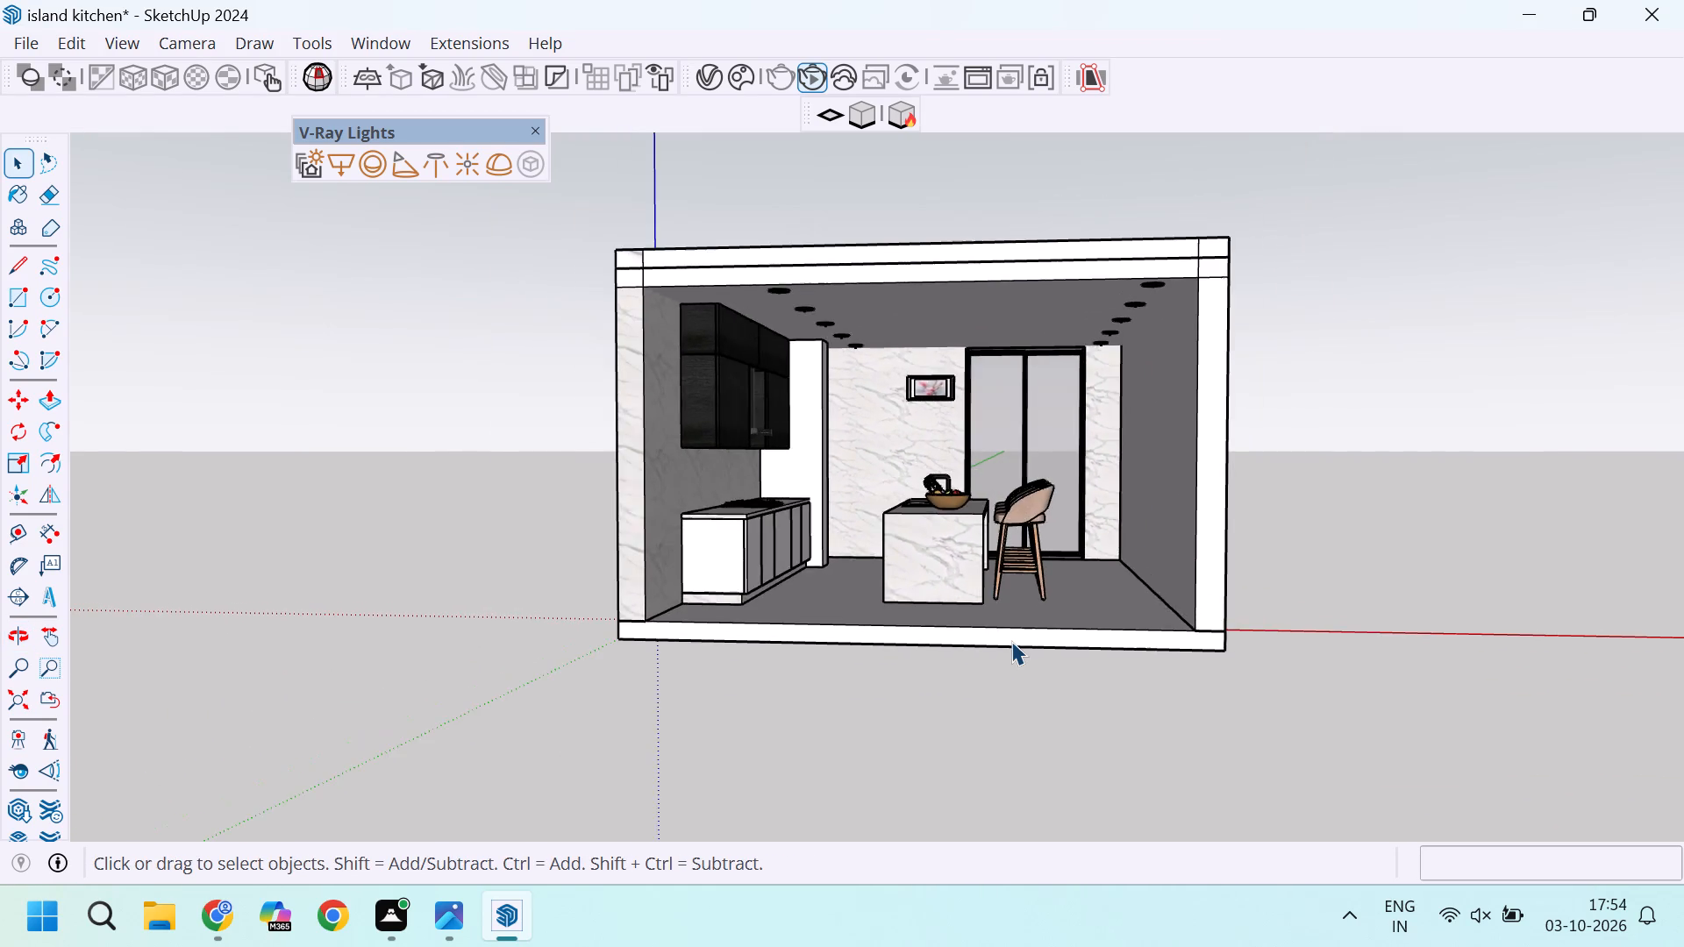
scroll(1011, 641, down, 5)
middle_drag(1010, 647, 1249, 687)
scroll(1059, 604, down, 3)
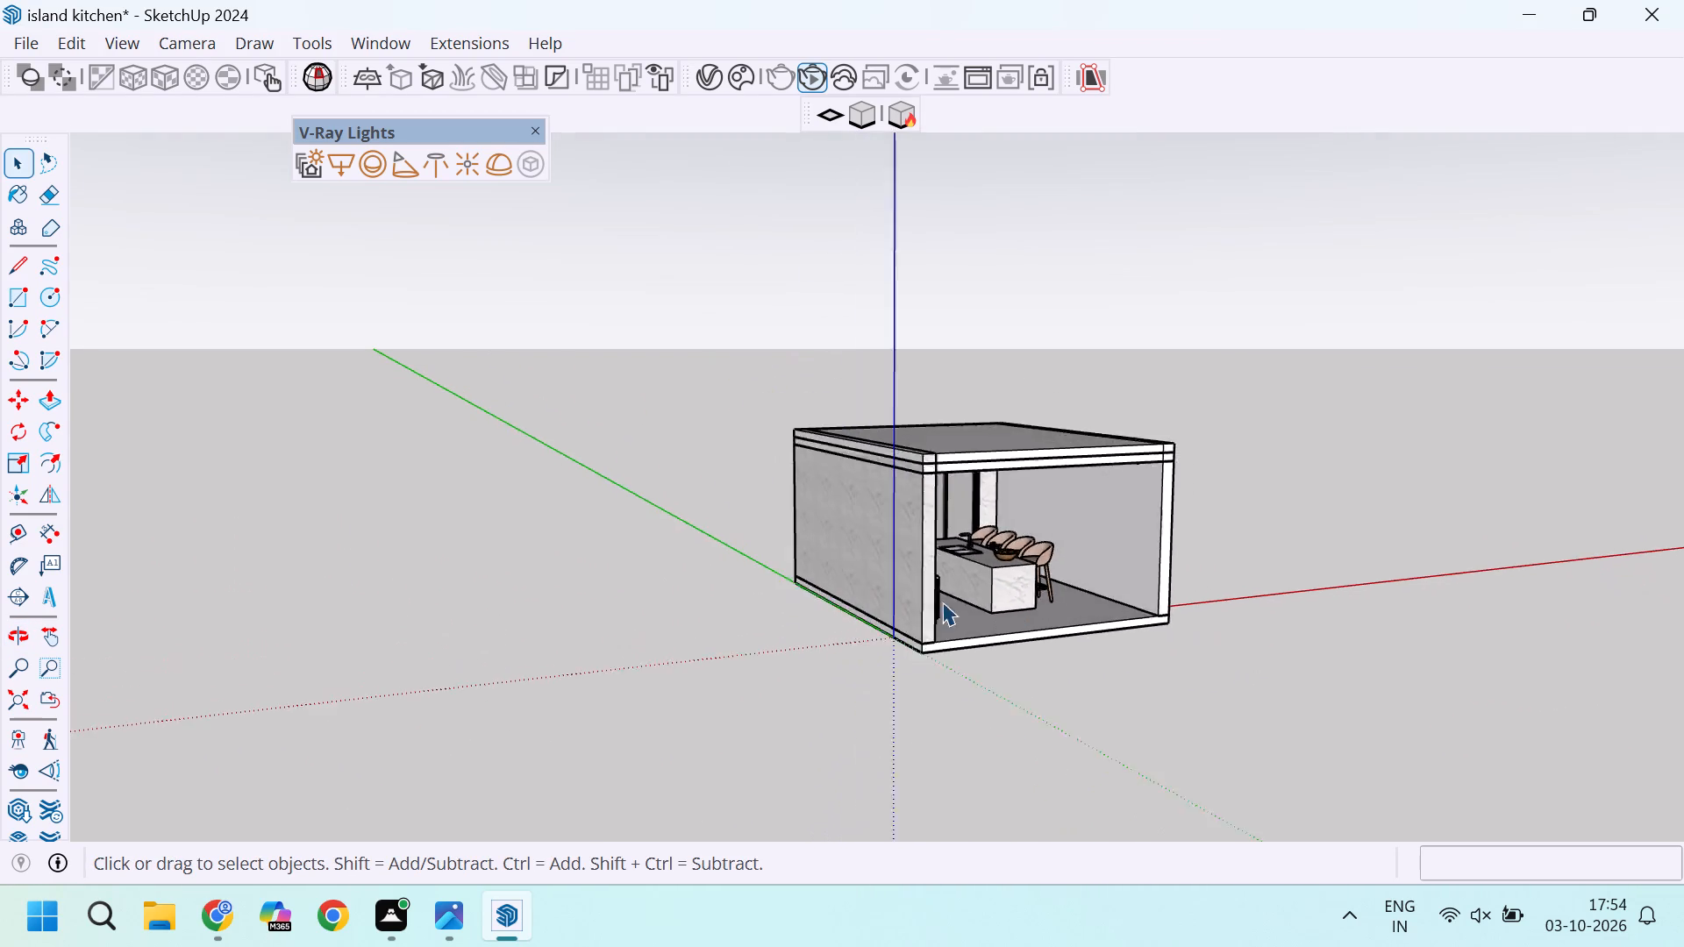
scroll(942, 602, down, 13)
scroll(1004, 563, up, 10)
middle_drag(1049, 600, 1043, 600)
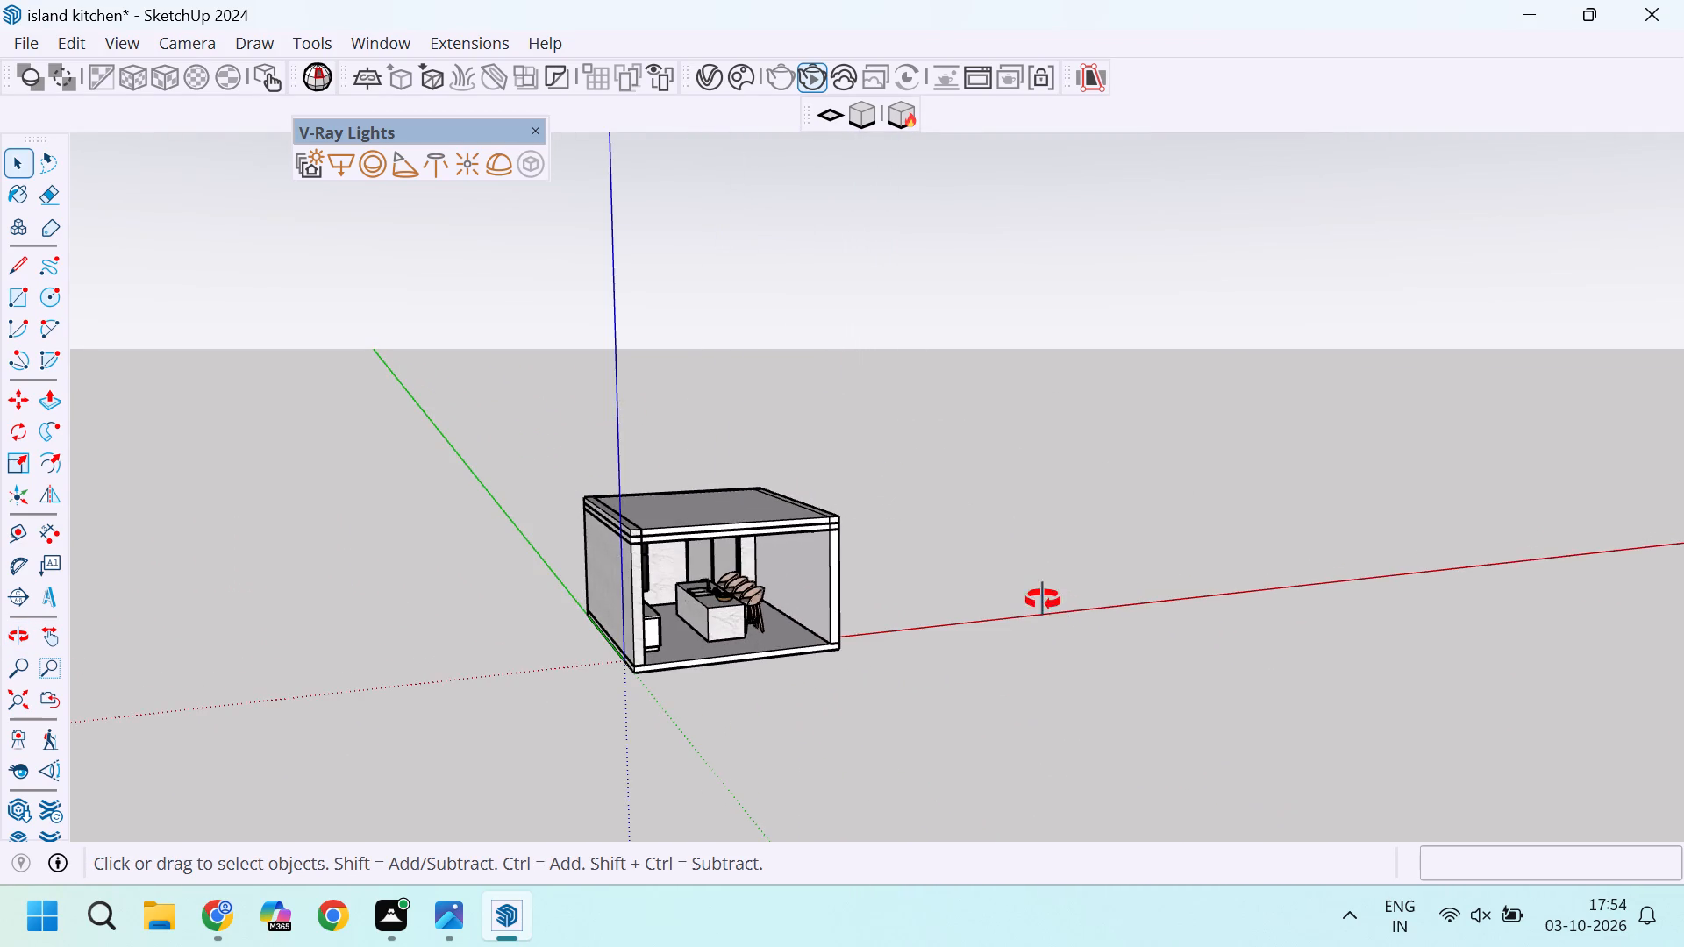
middle_drag(1043, 600, 710, 596)
scroll(767, 602, up, 14)
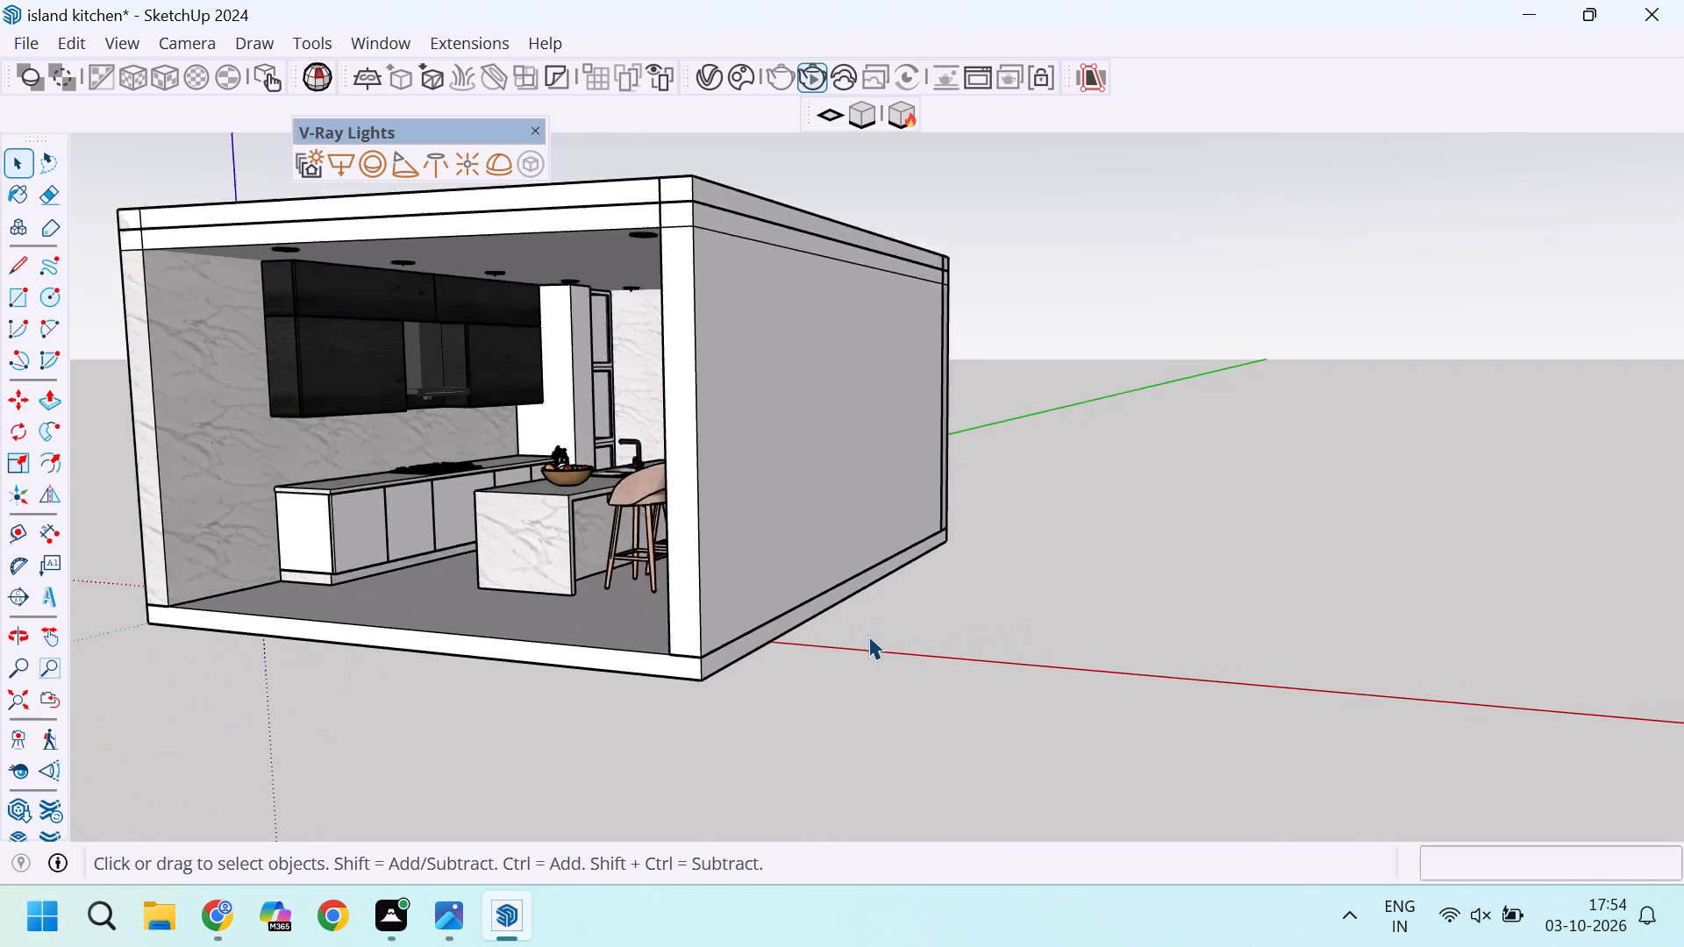
scroll(907, 649, down, 4)
middle_drag(981, 629, 904, 569)
scroll(948, 623, up, 1)
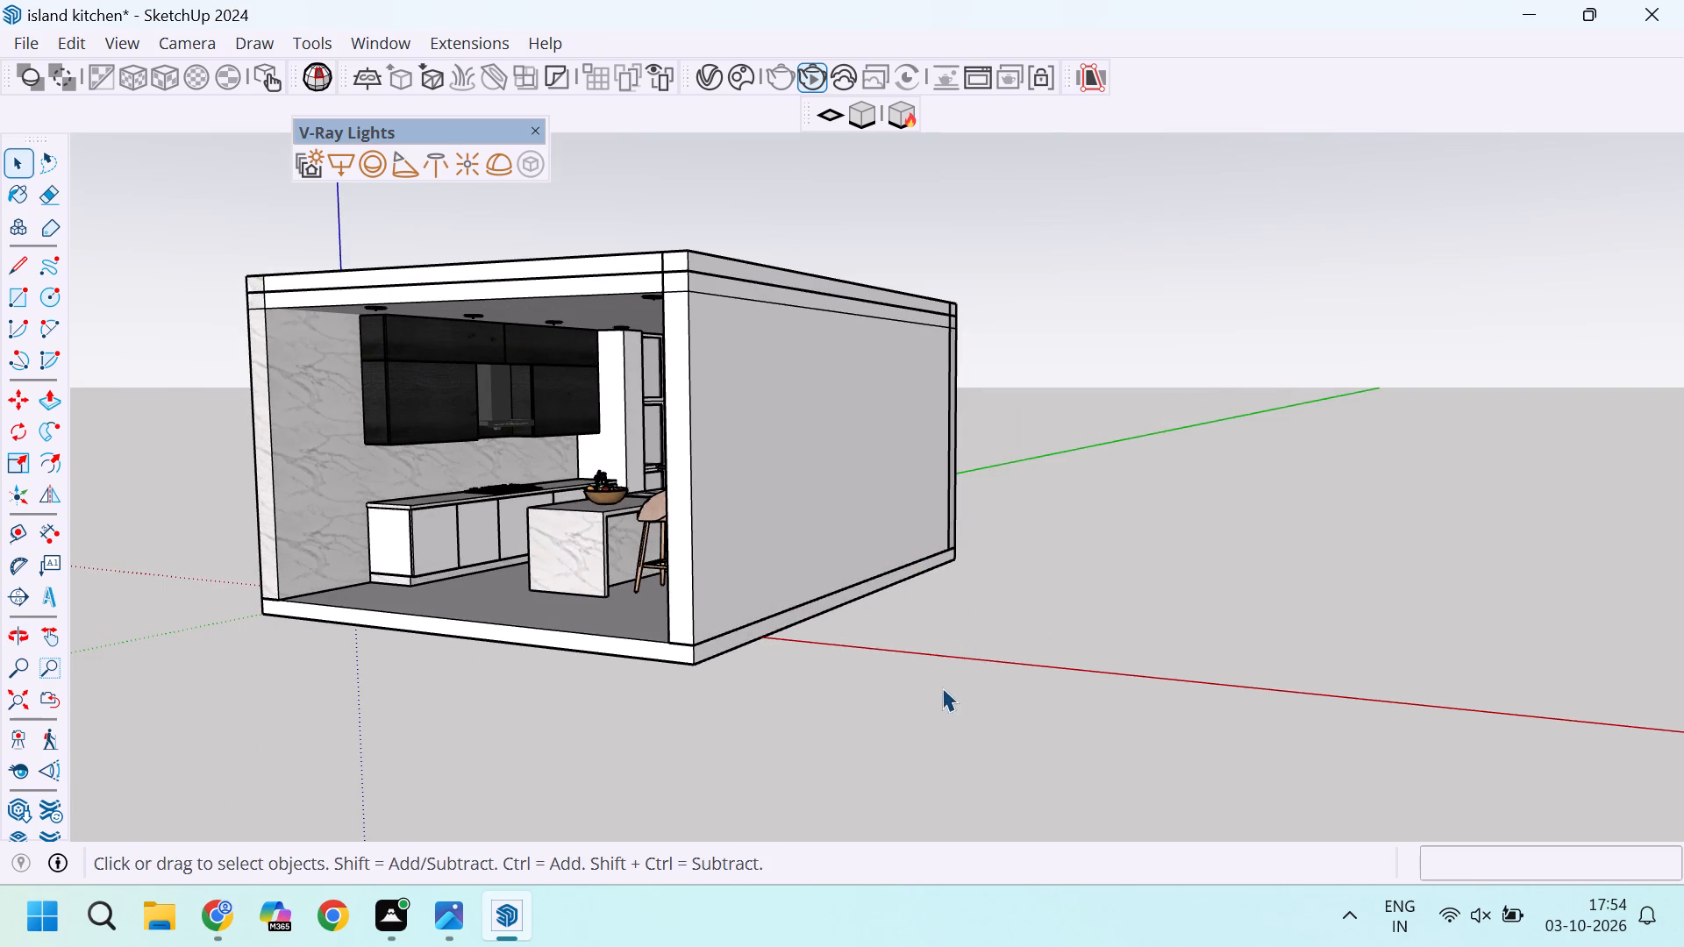
middle_drag(942, 687, 1000, 819)
scroll(1031, 638, down, 10)
scroll(1087, 696, up, 3)
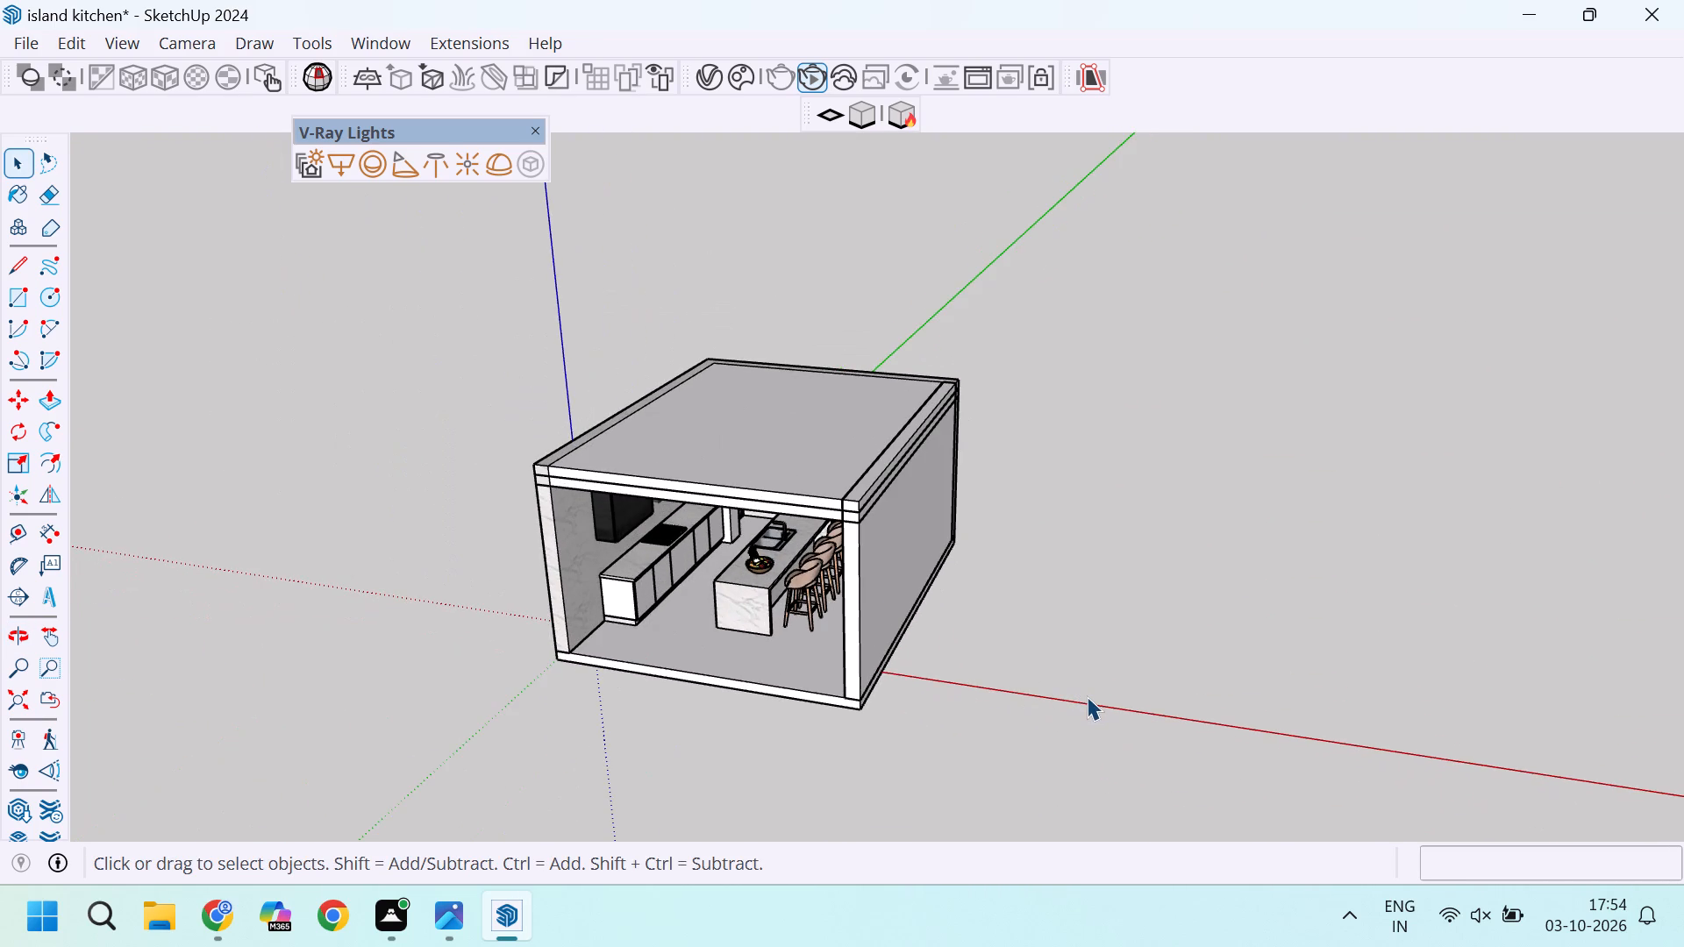
scroll(1087, 696, up, 3)
scroll(987, 734, down, 5)
middle_drag(974, 739, 858, 667)
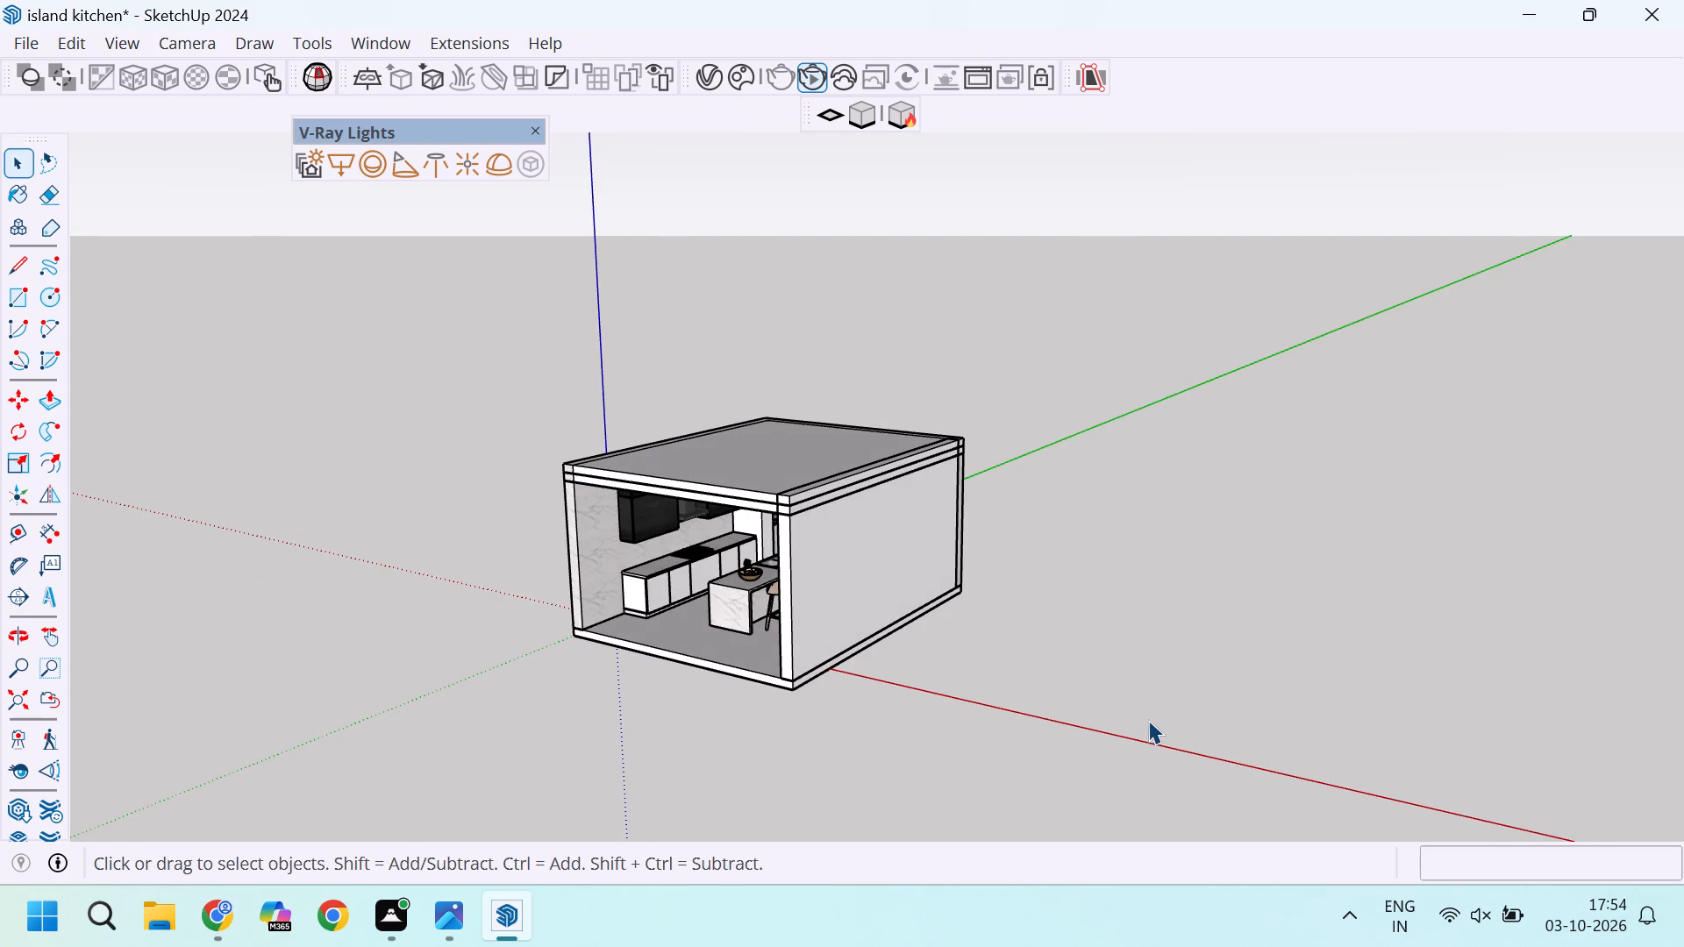
scroll(930, 646, up, 8)
scroll(732, 637, up, 4)
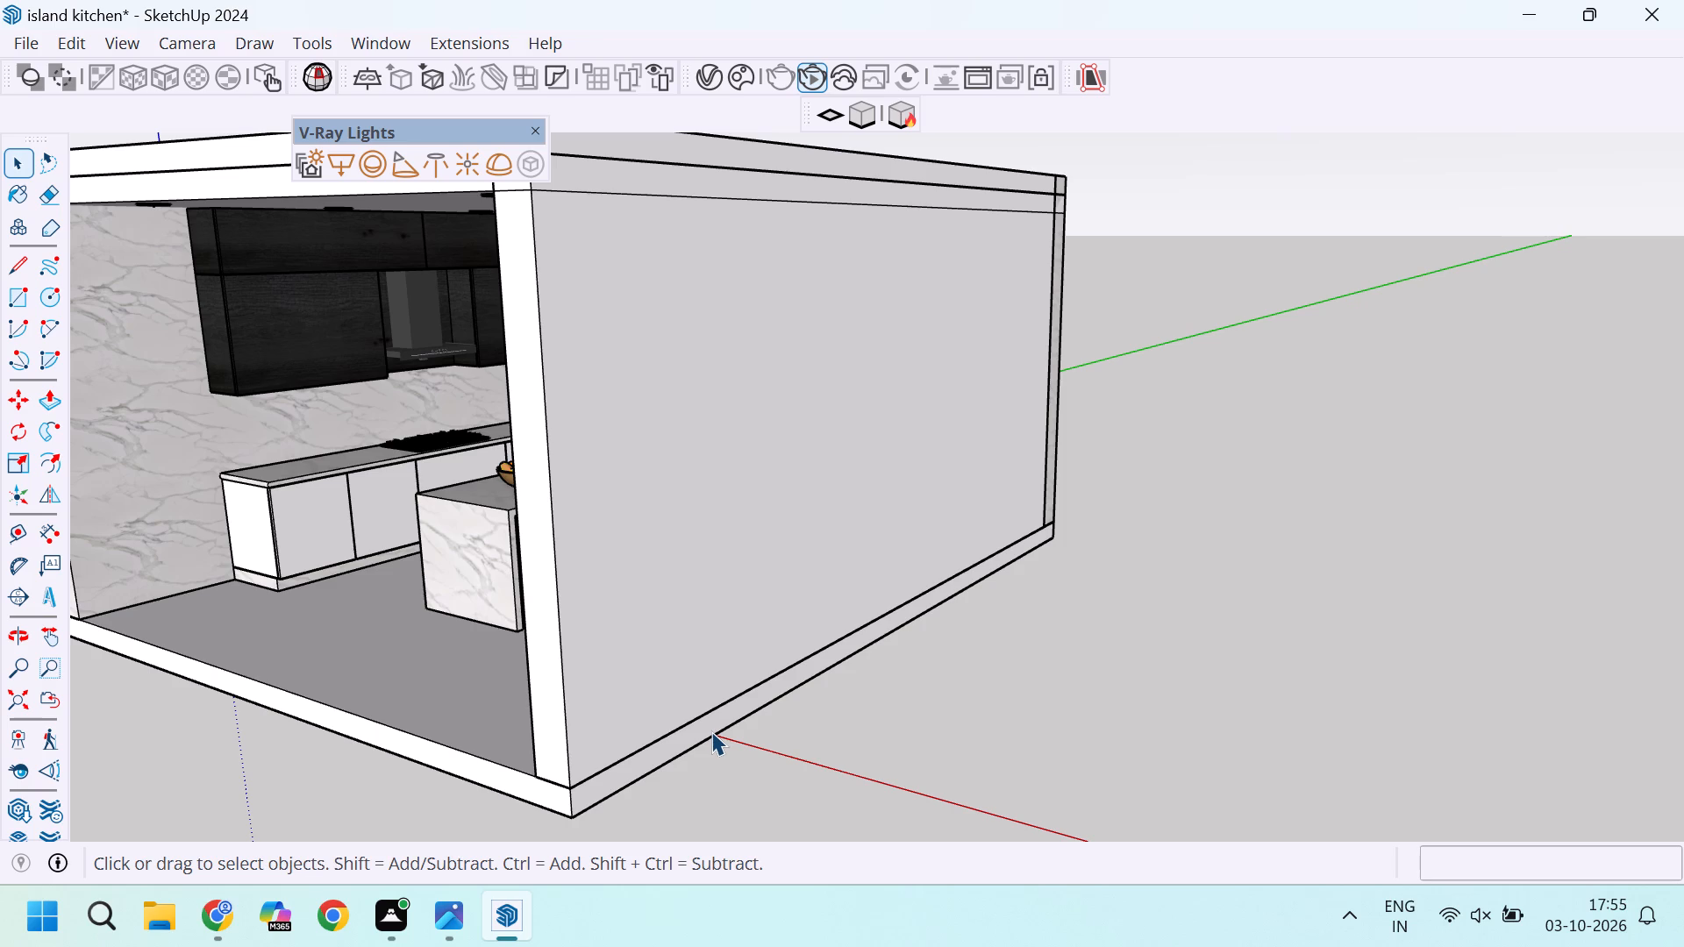
scroll(611, 758, down, 10)
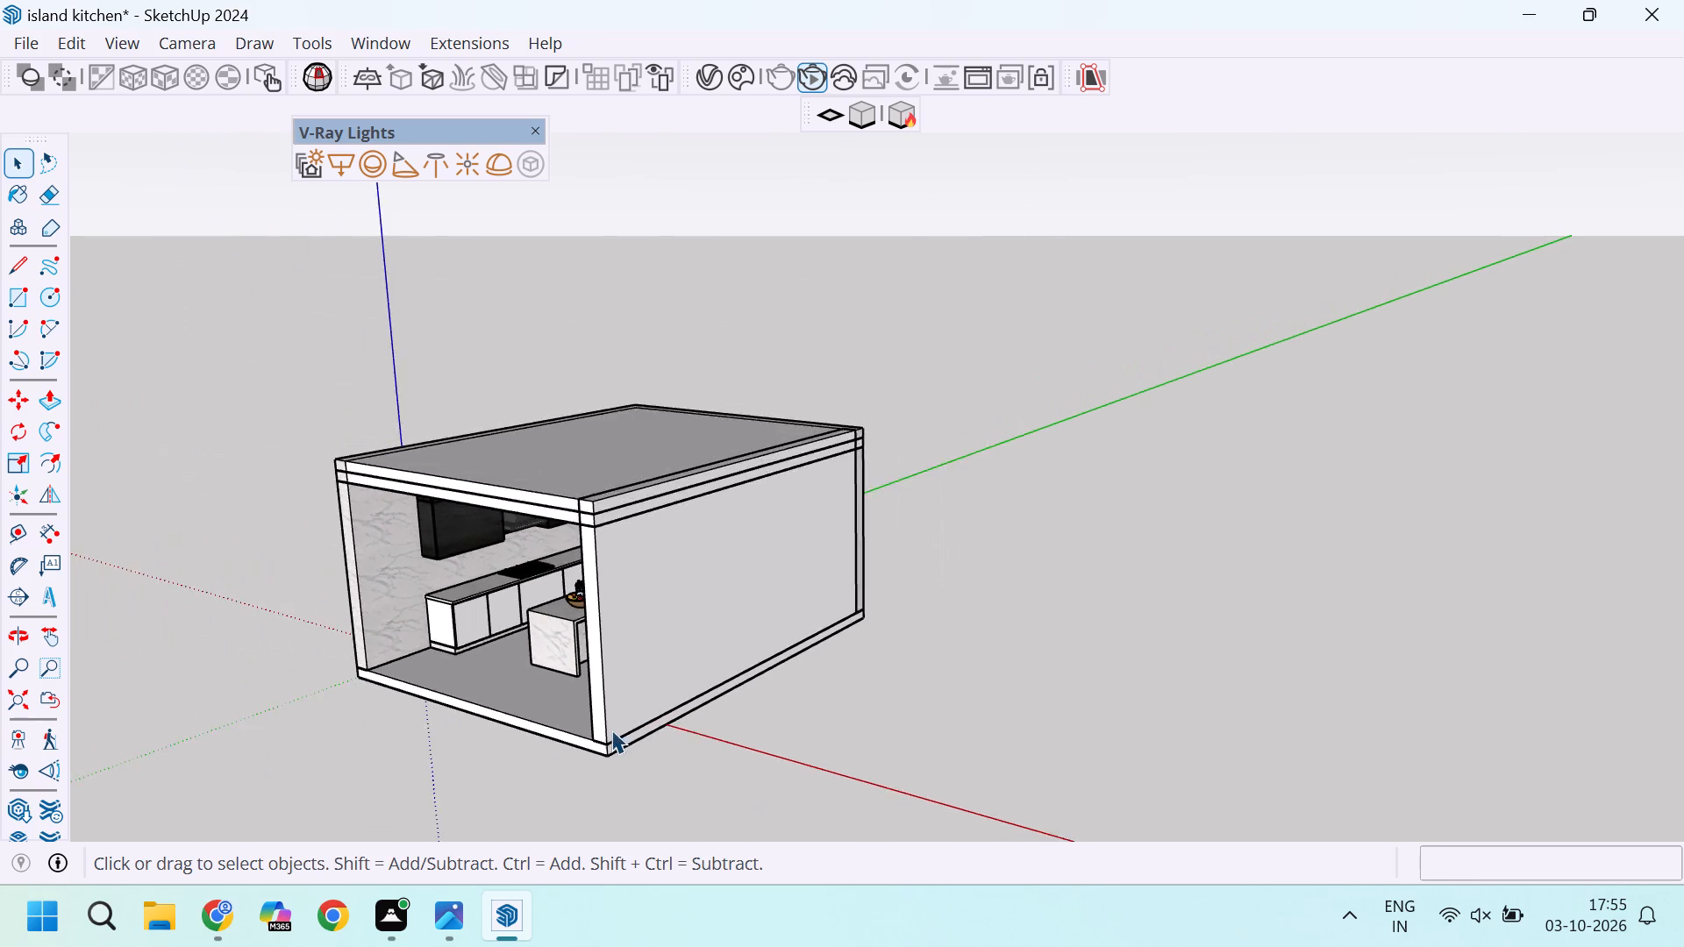
scroll(611, 730, up, 8)
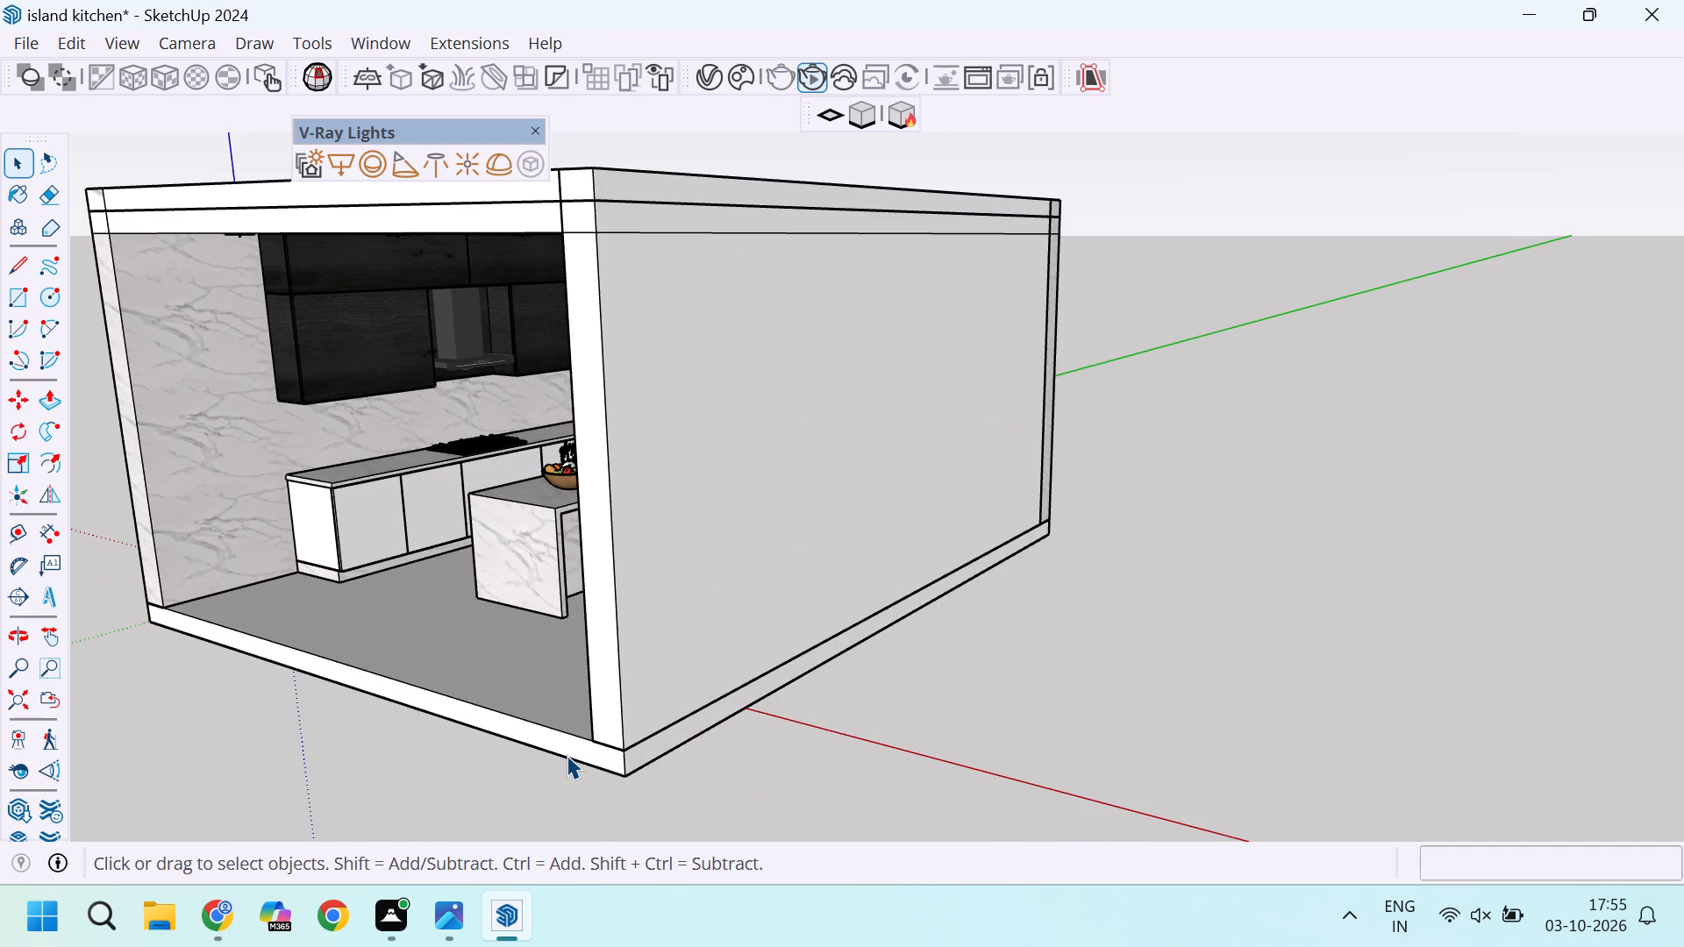
scroll(594, 733, down, 9)
middle_drag(550, 762, 552, 765)
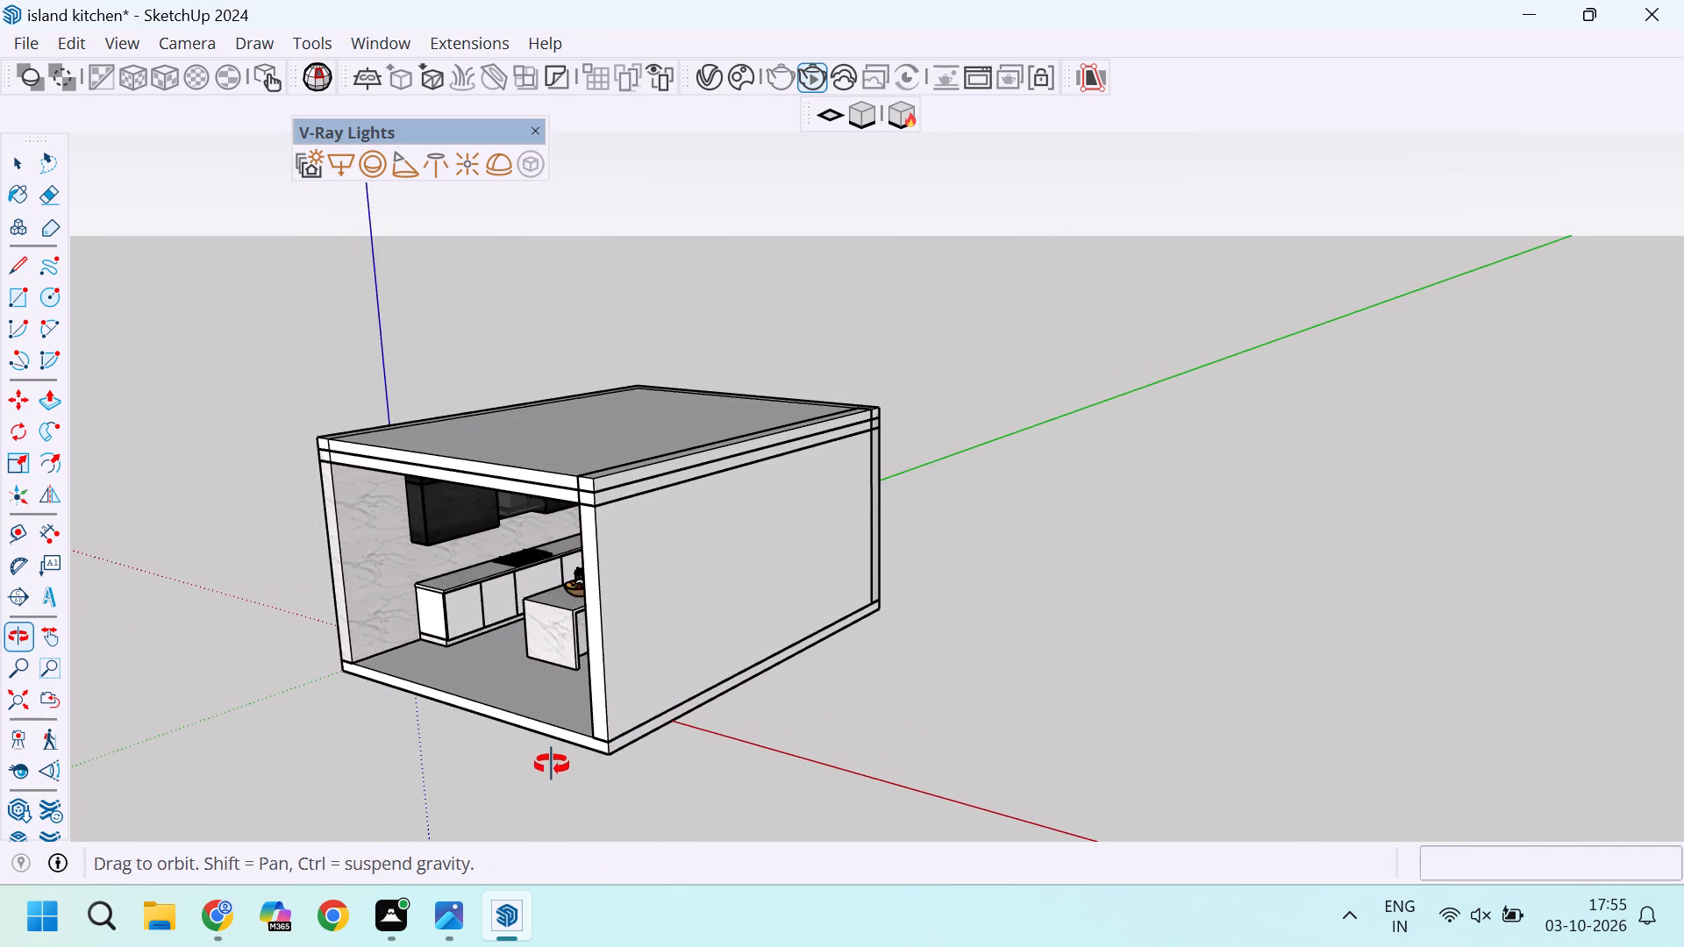
middle_drag(552, 765, 767, 641)
Examine the kitchen interior through the open front, including the wall cabinets, island, bar stools and ceiling downlights.
scroll(769, 640, up, 6)
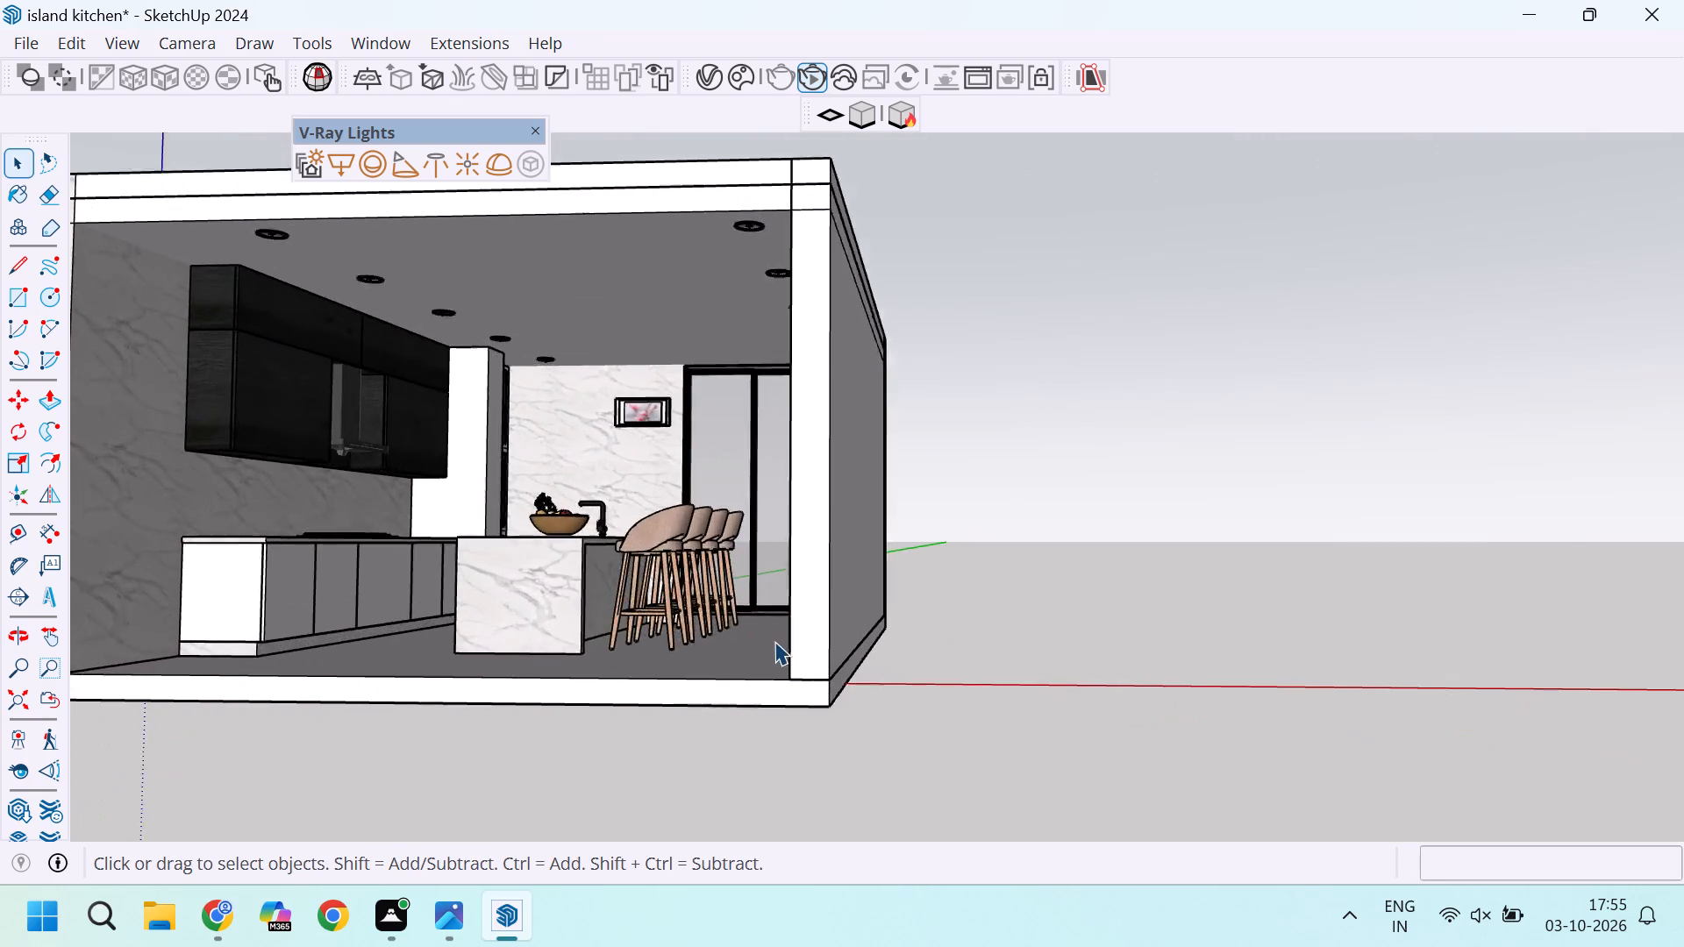
scroll(774, 641, up, 2)
scroll(770, 660, down, 4)
middle_drag(616, 585, 729, 630)
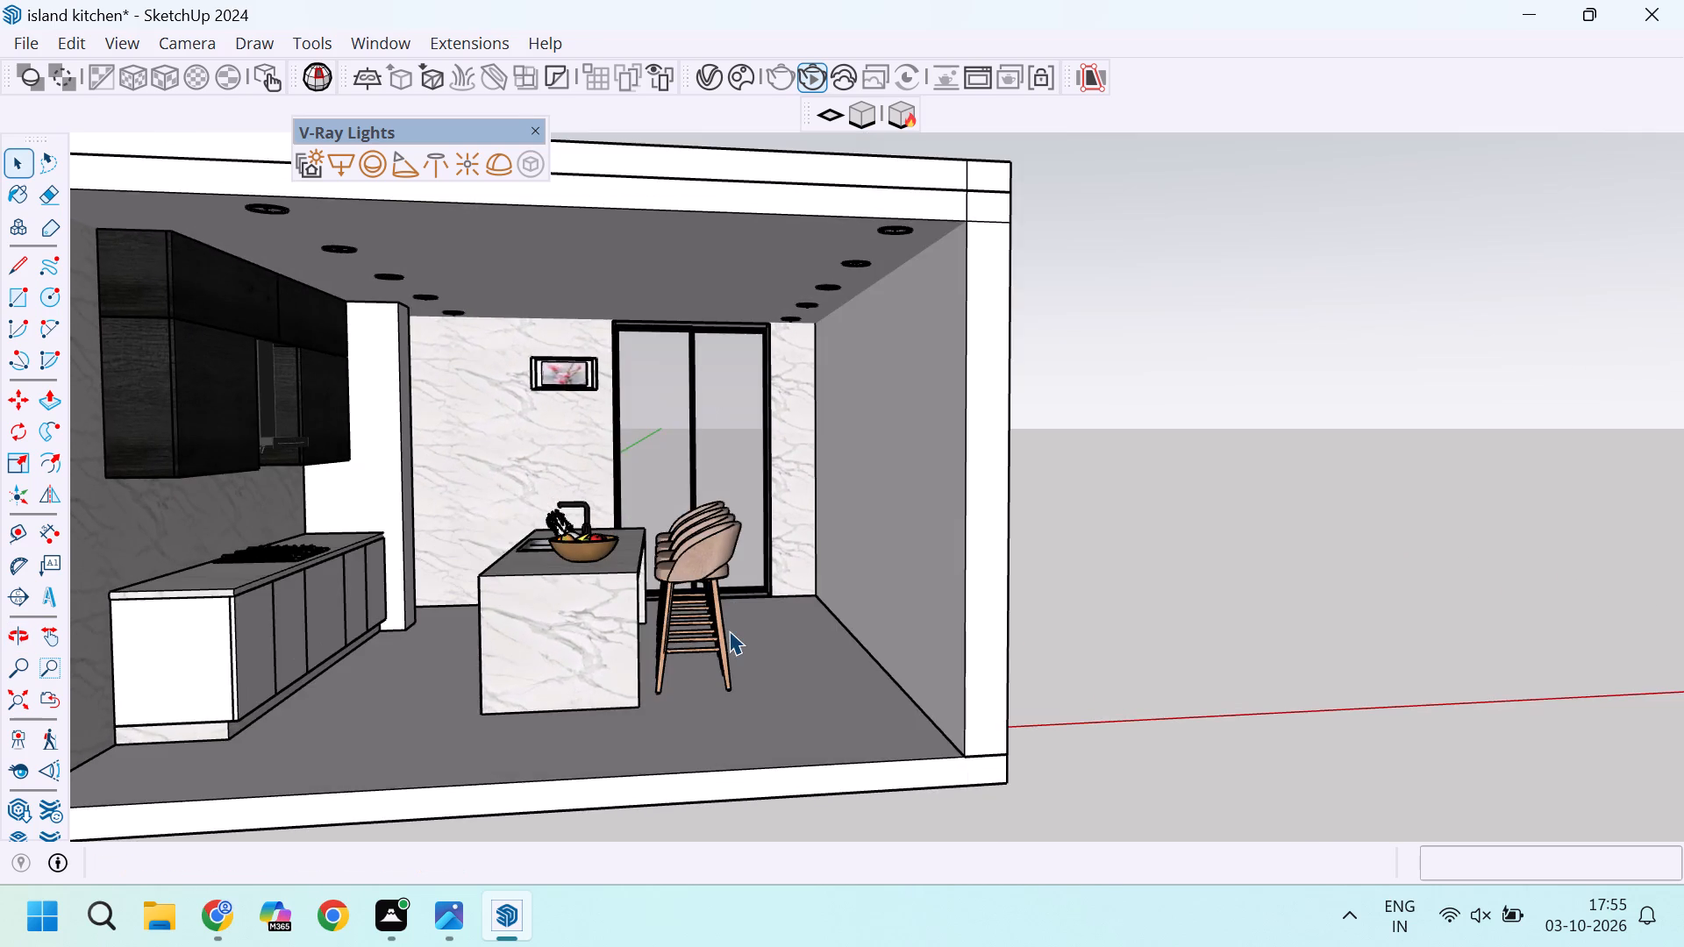
scroll(729, 630, down, 7)
scroll(533, 474, up, 6)
scroll(560, 513, down, 4)
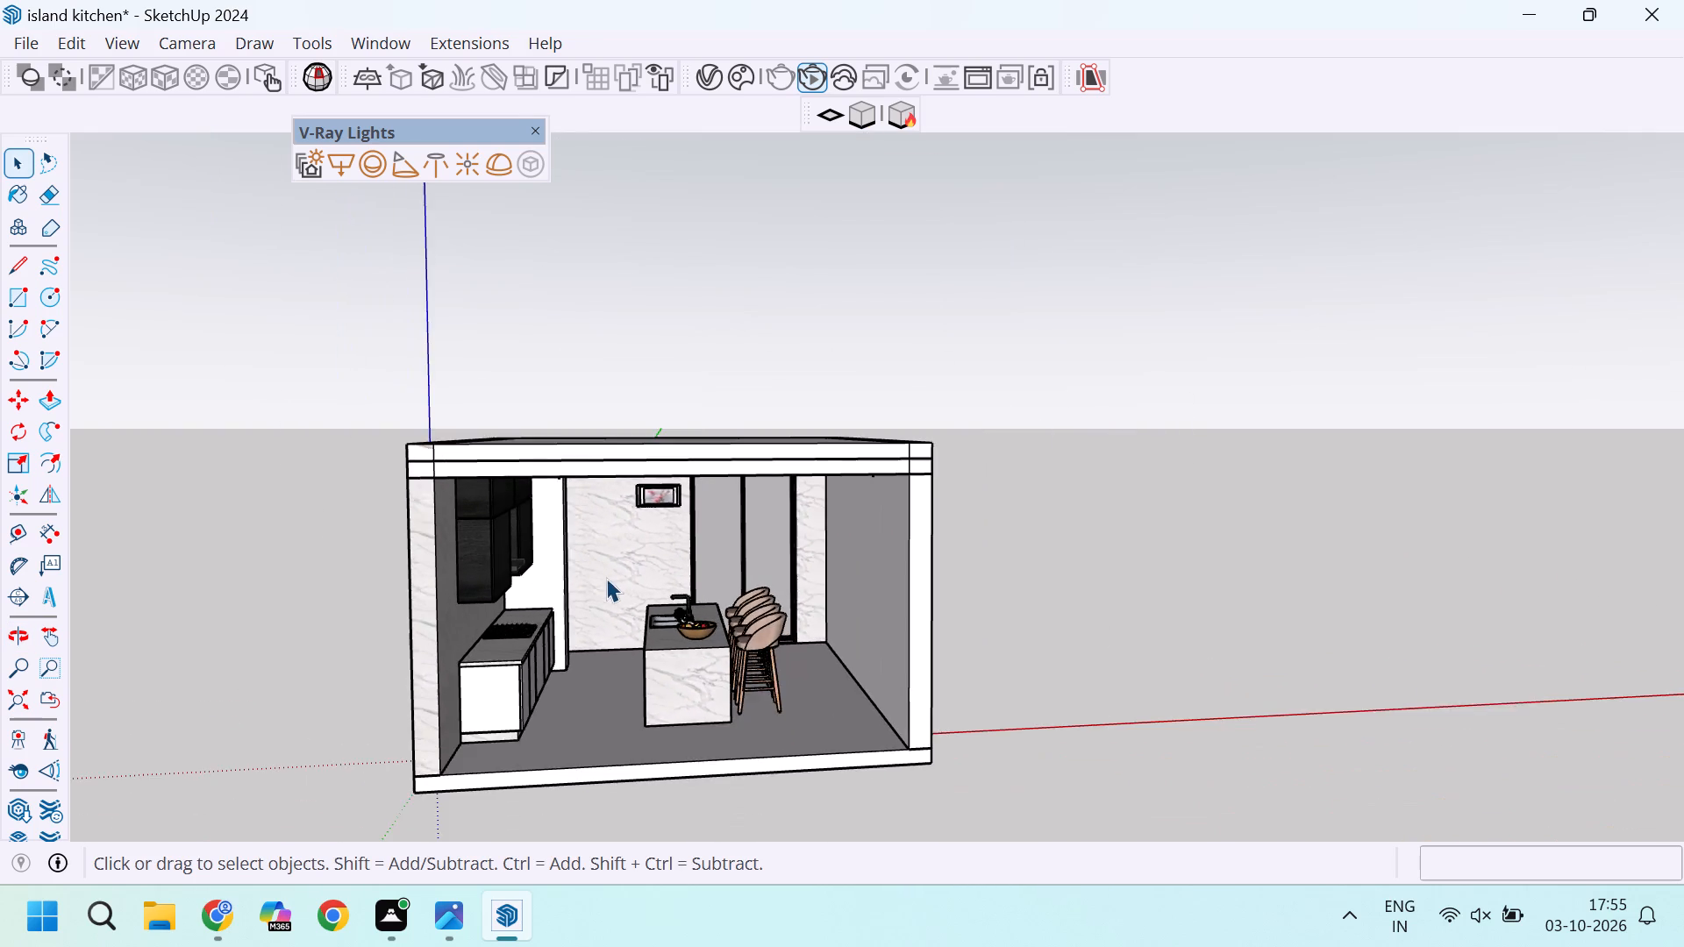
middle_drag(602, 580, 569, 535)
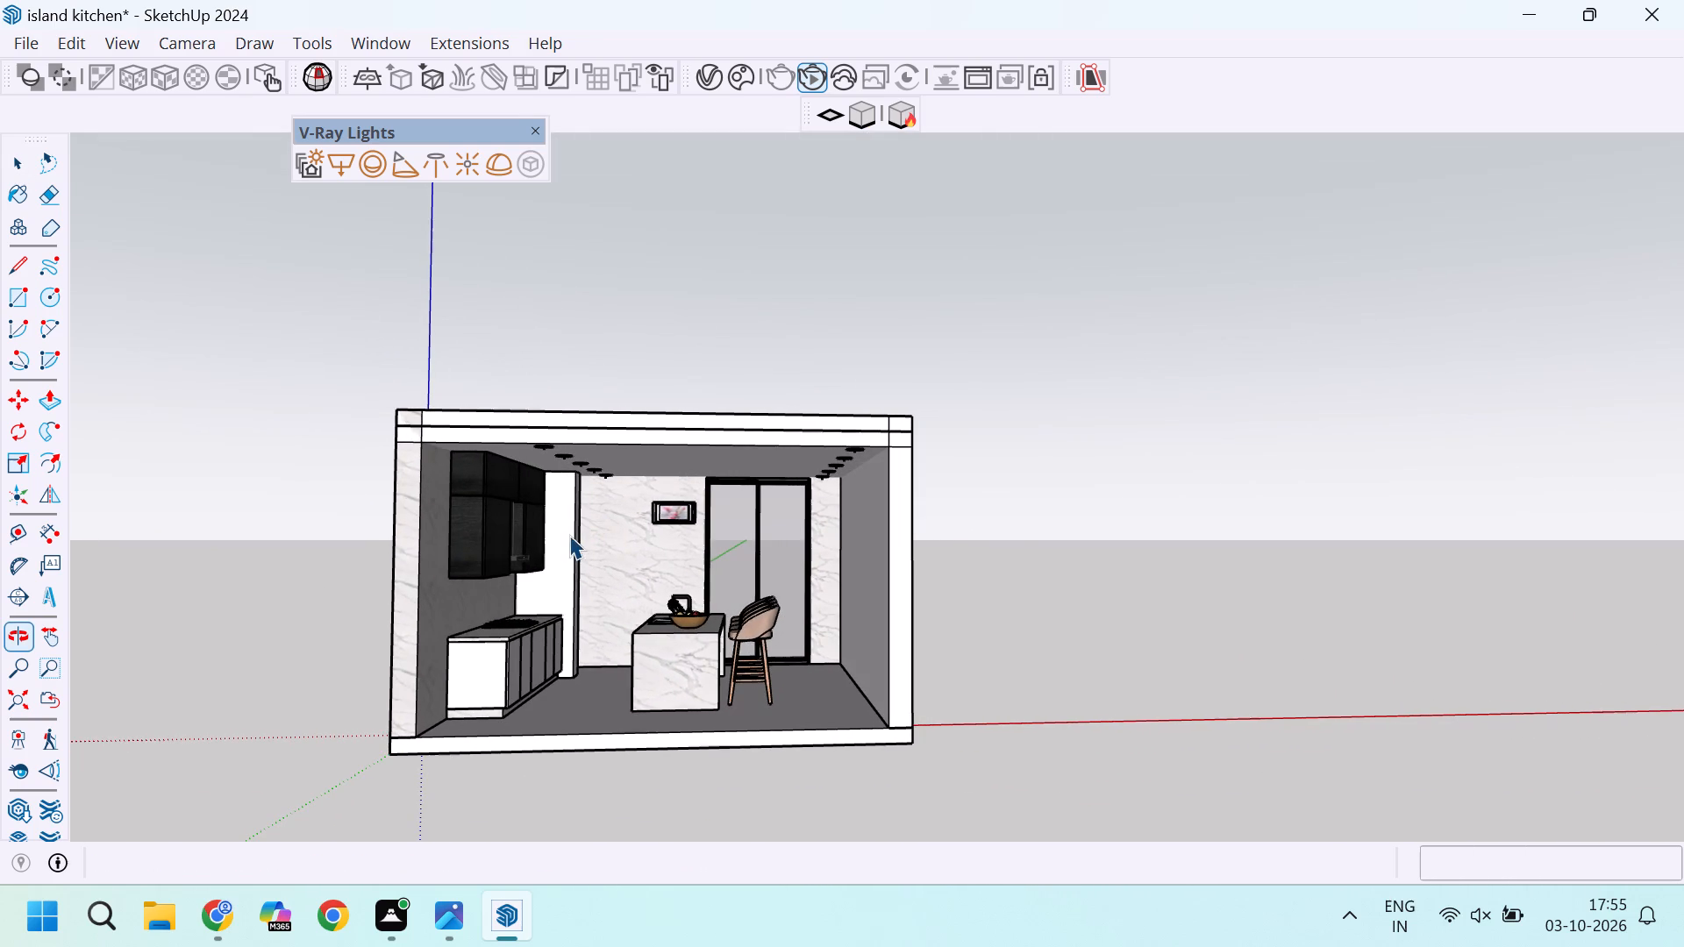
scroll(483, 568, up, 2)
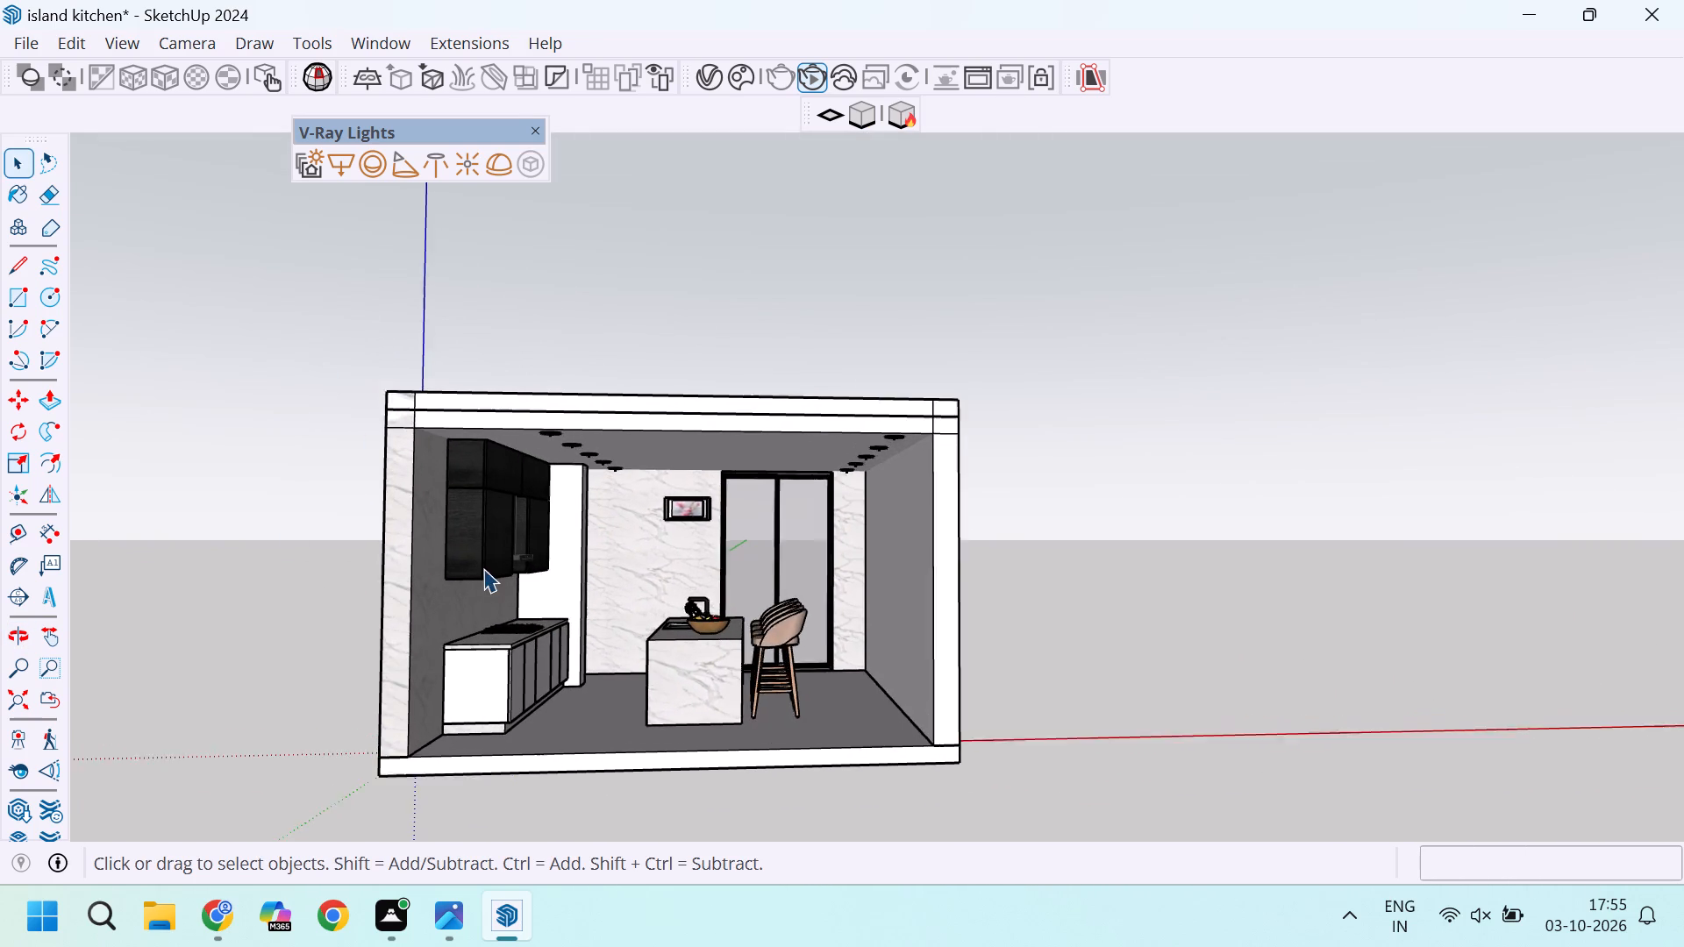
scroll(574, 647, up, 1)
scroll(605, 583, down, 3)
middle_drag(623, 633, 594, 633)
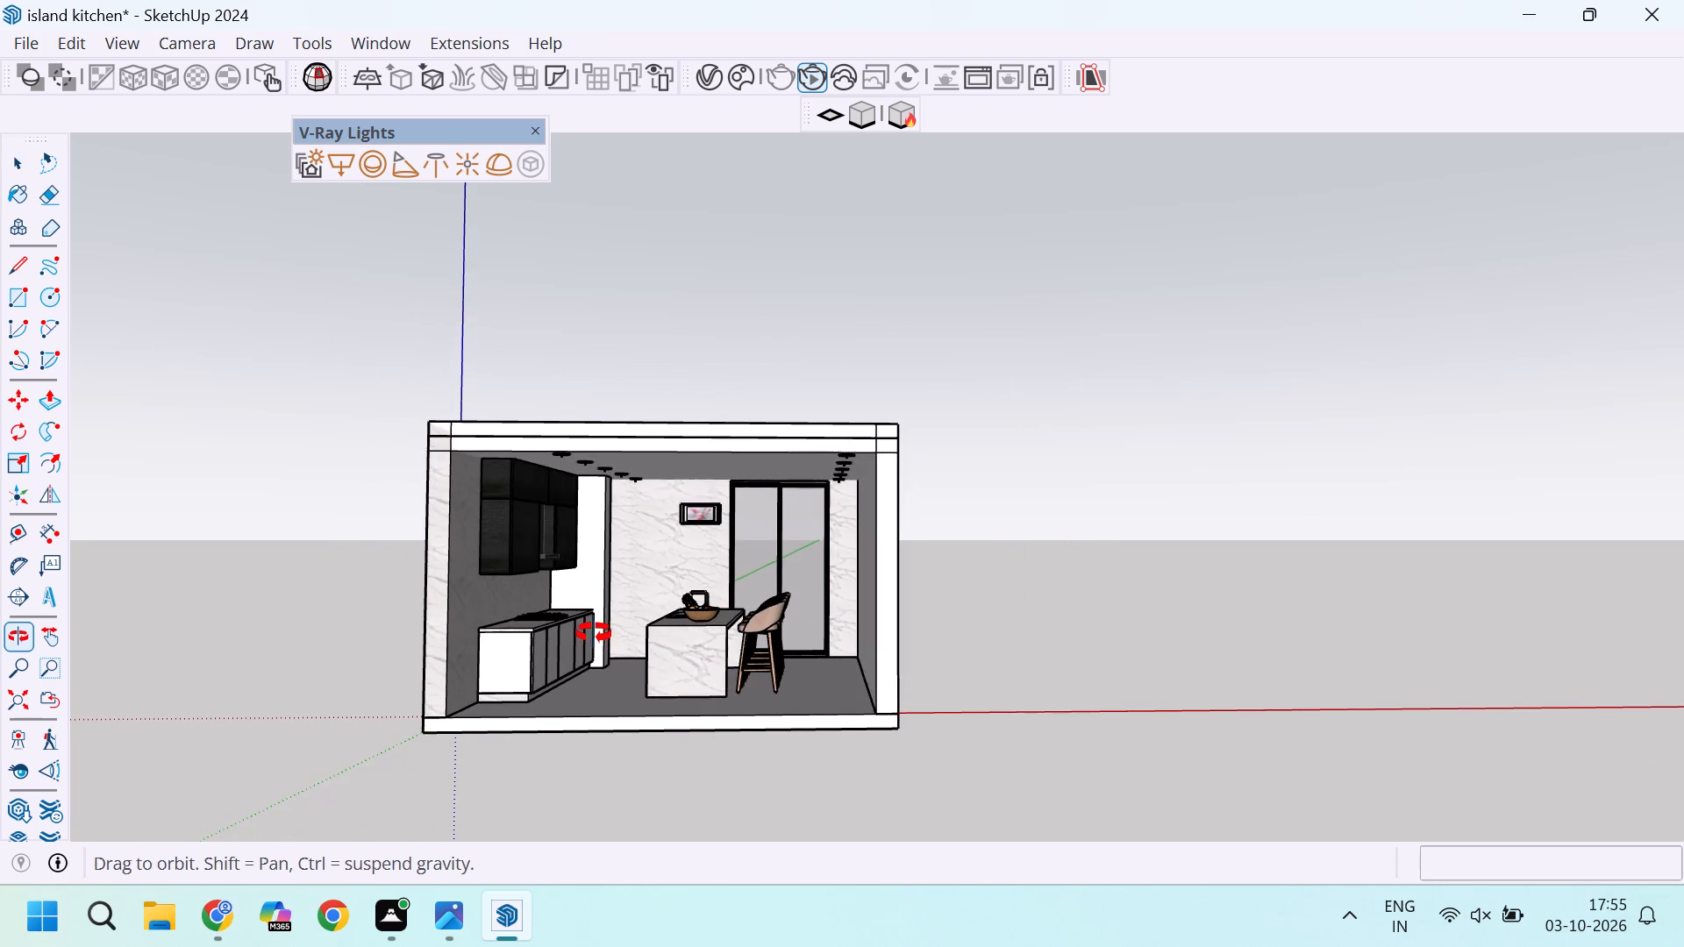
middle_drag(594, 633, 609, 626)
scroll(627, 624, up, 4)
scroll(603, 663, down, 3)
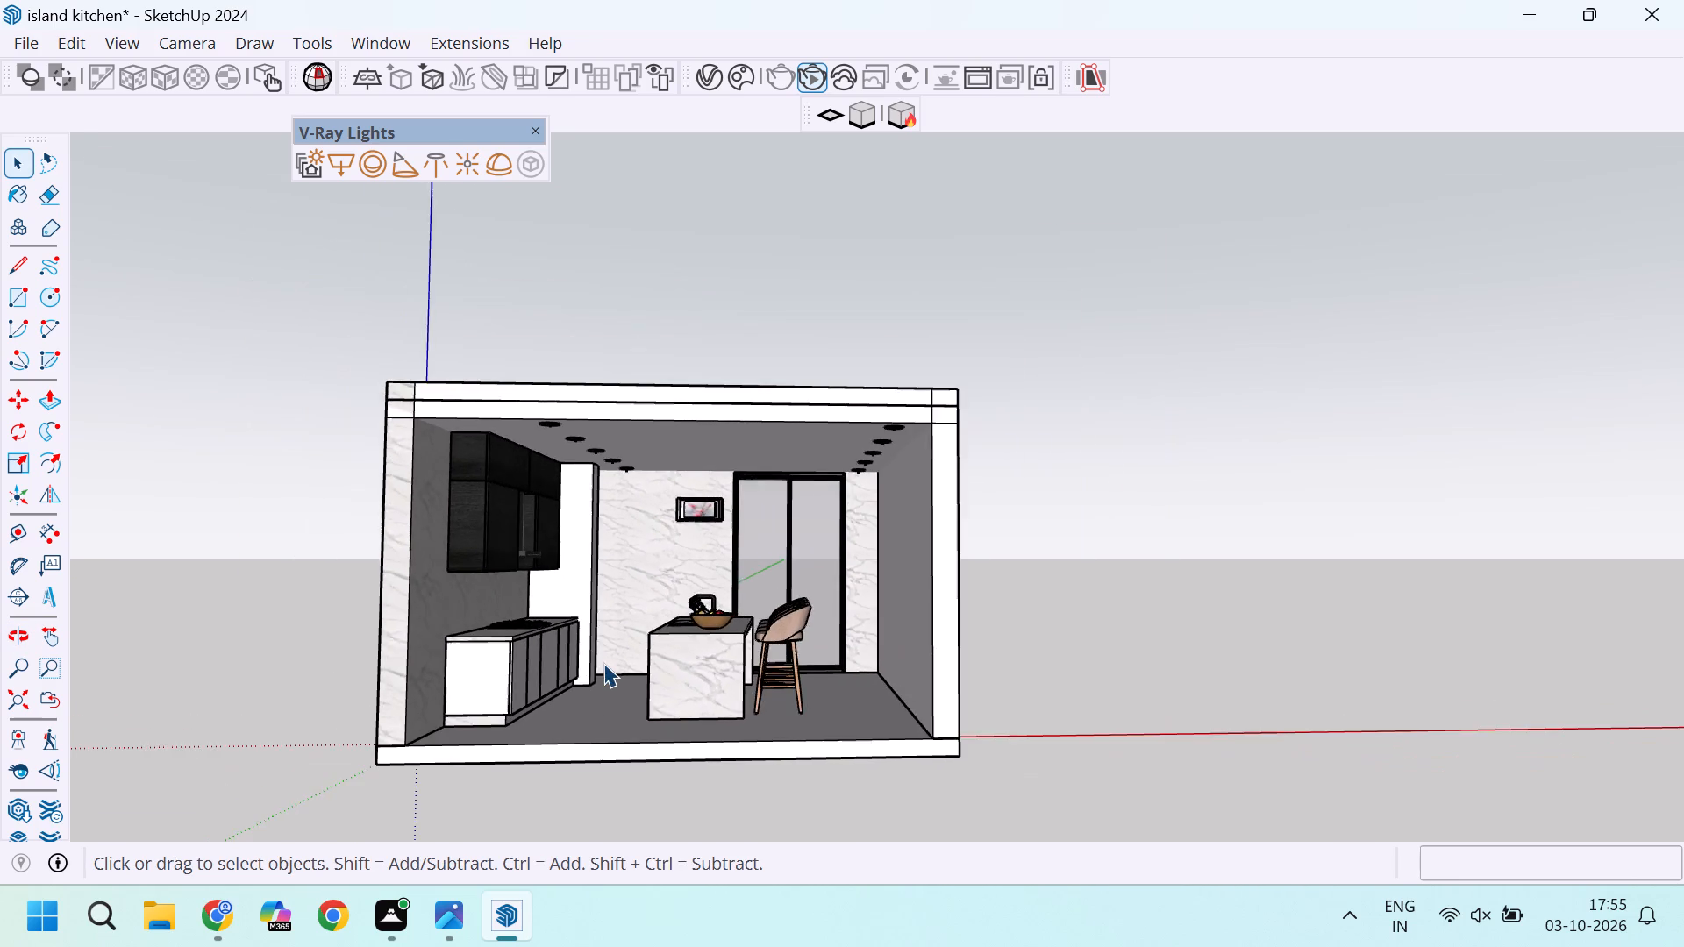
scroll(585, 658, up, 10)
scroll(602, 678, down, 3)
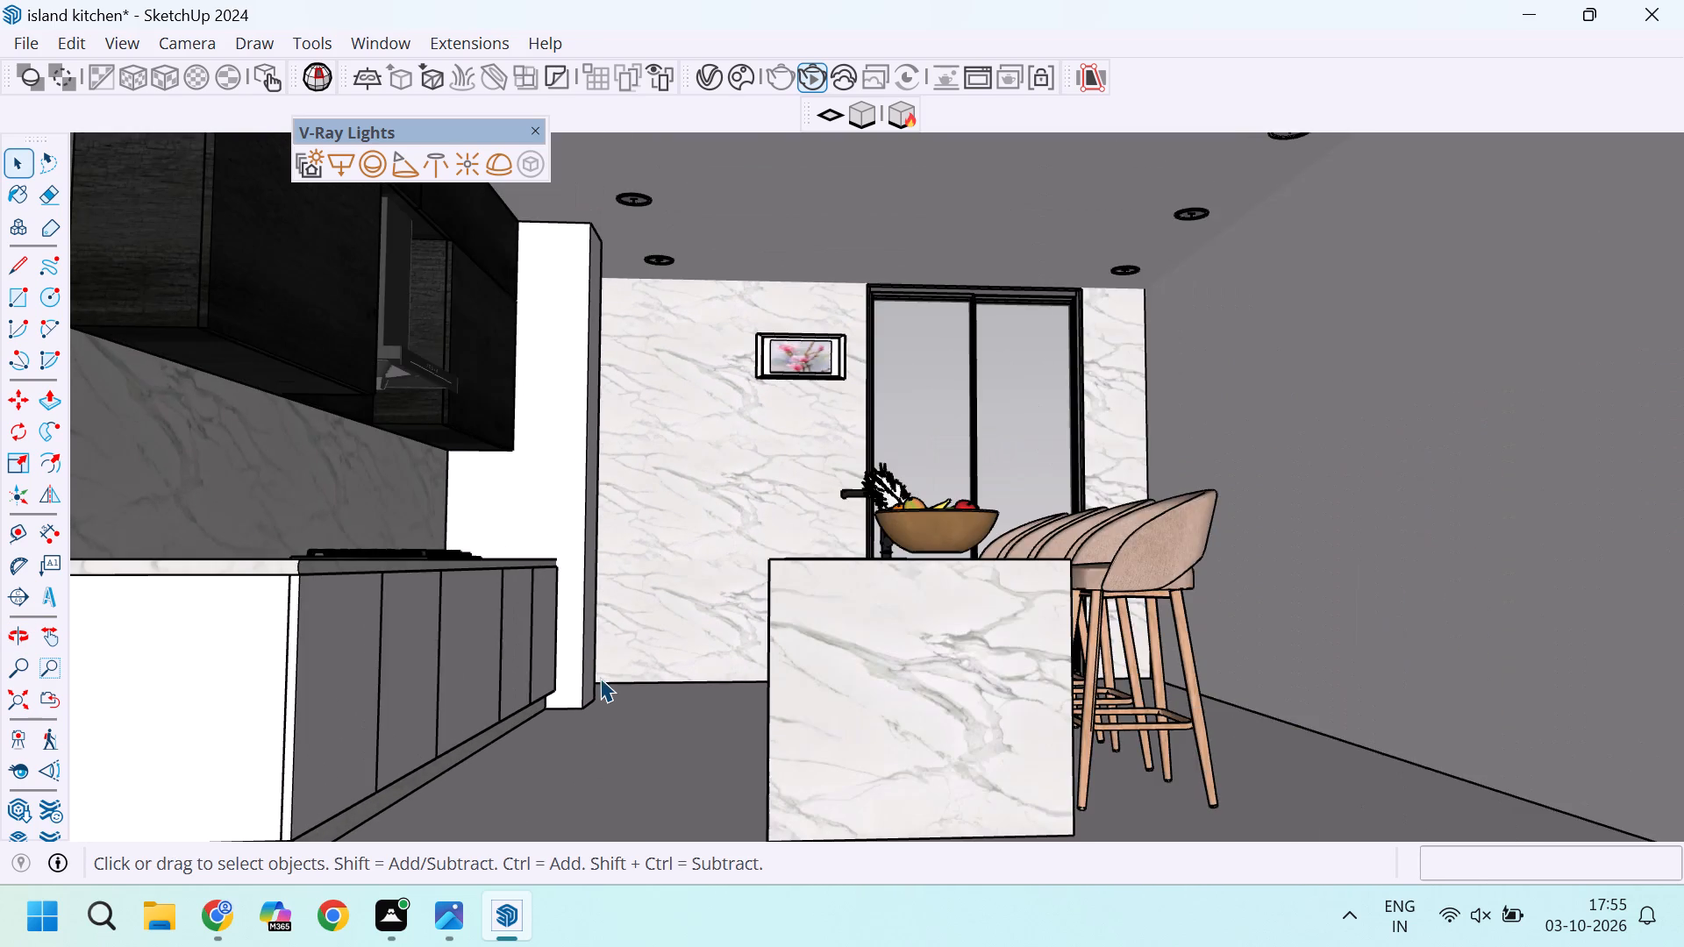
Inspect the tall white unit at the far end of the cooktop counter.
scroll(600, 678, up, 6)
click(571, 675)
scroll(571, 675, down, 4)
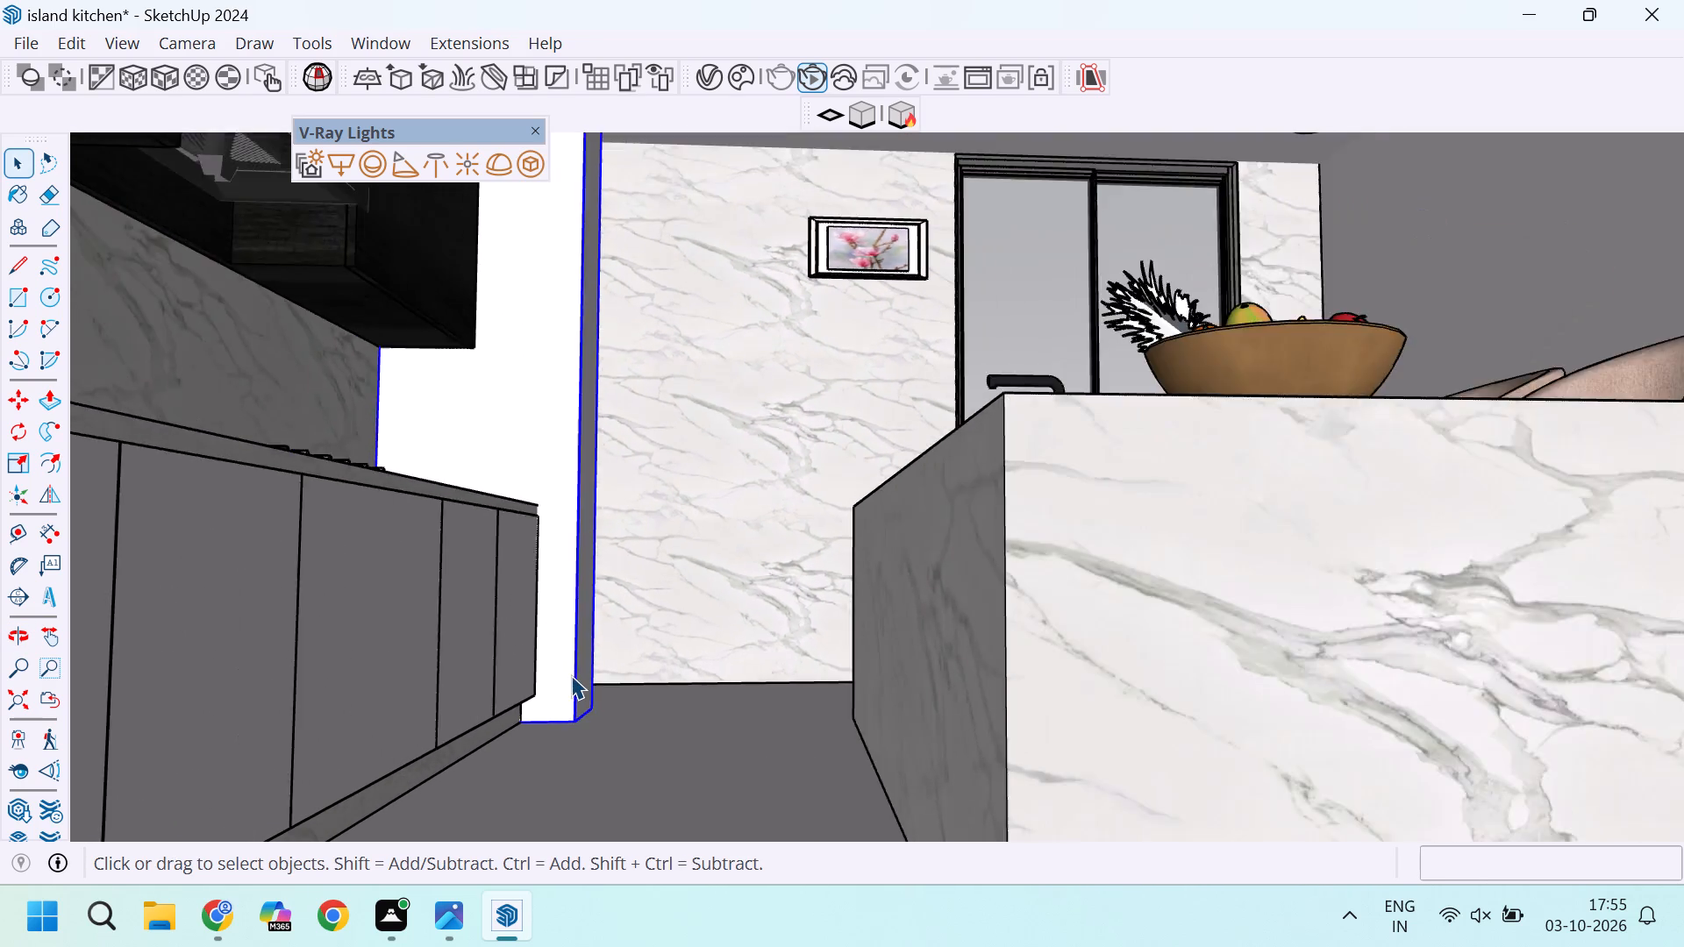
scroll(571, 675, down, 8)
scroll(557, 505, up, 7)
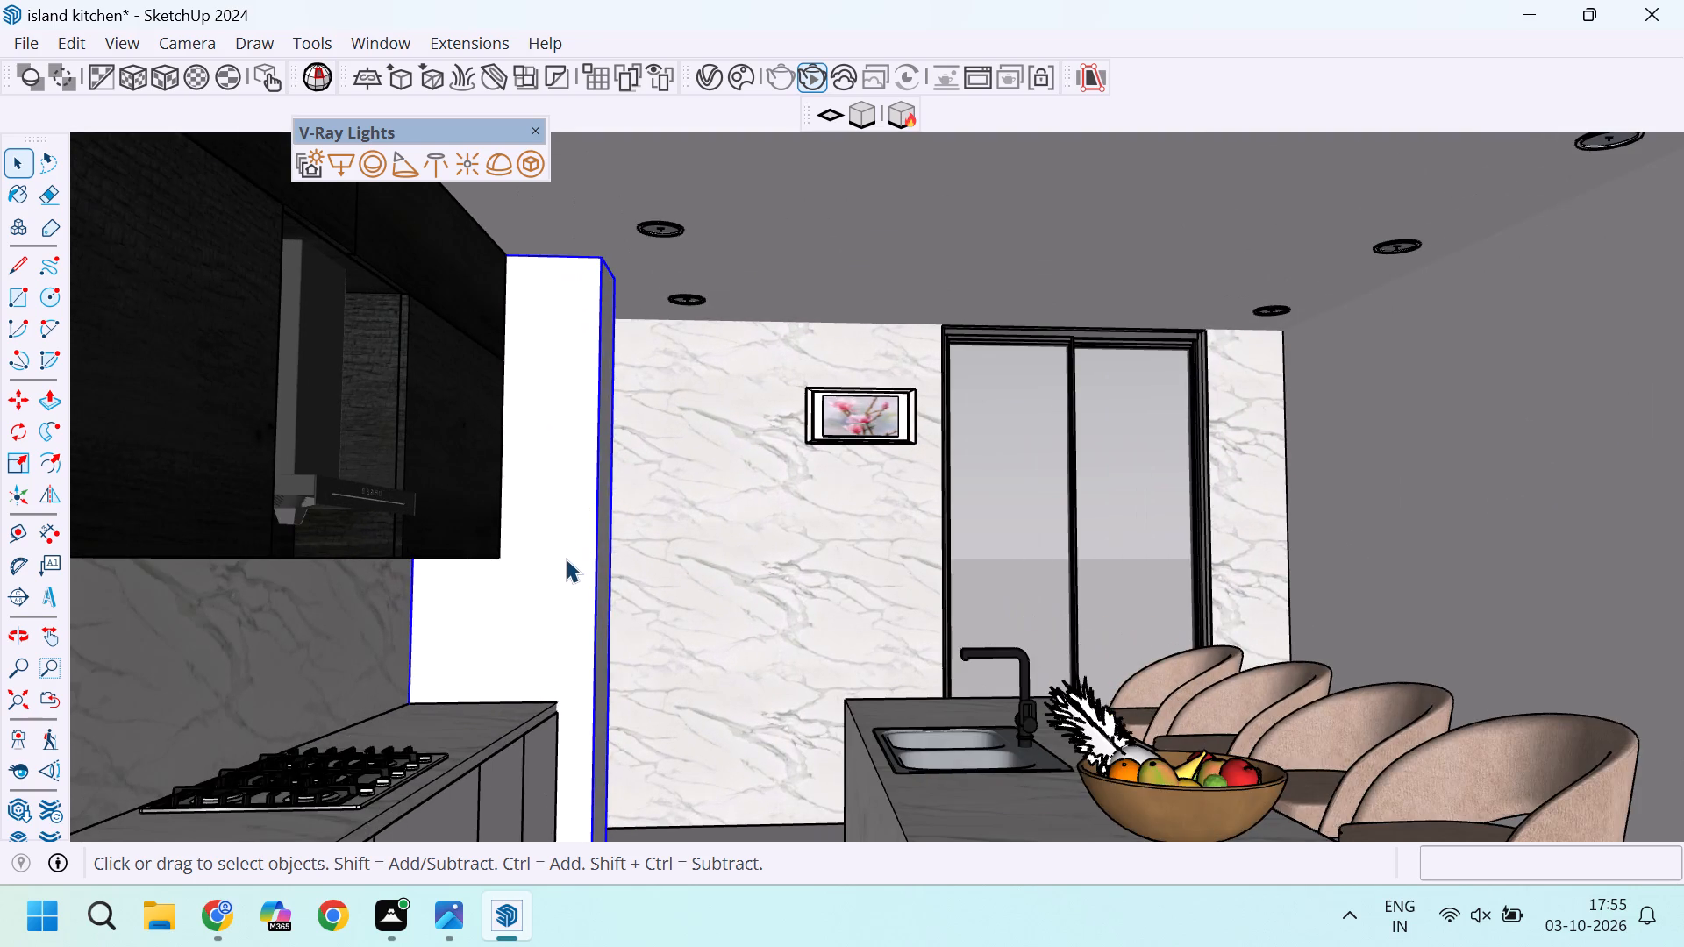
scroll(566, 559, down, 10)
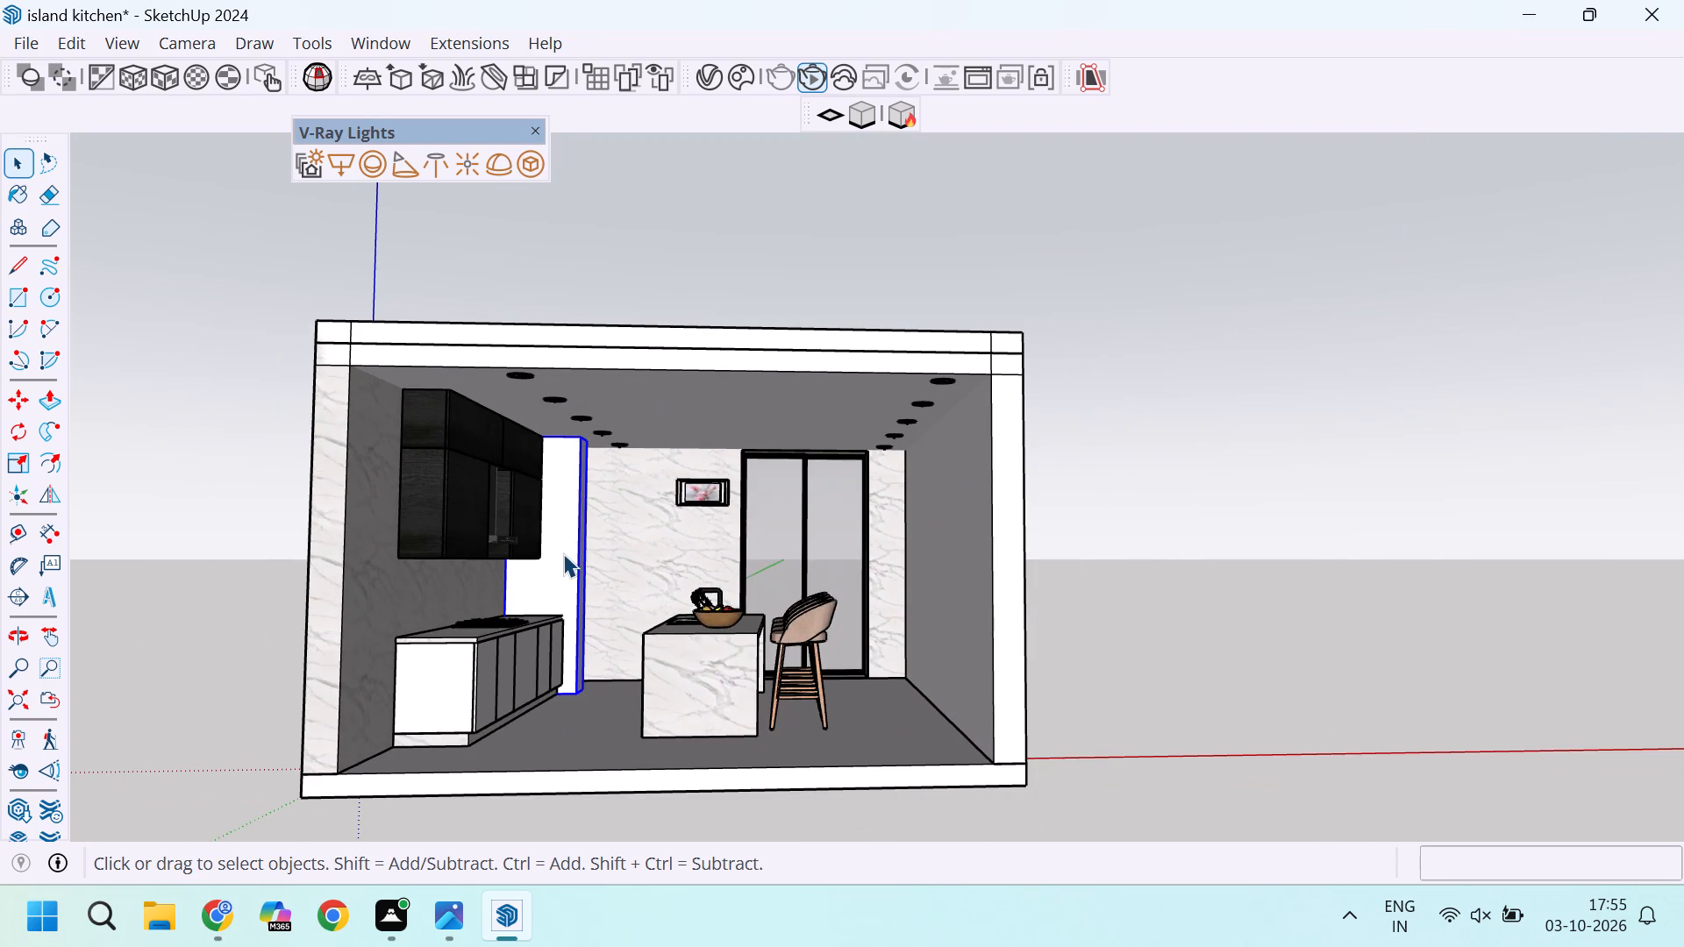
click(1148, 520)
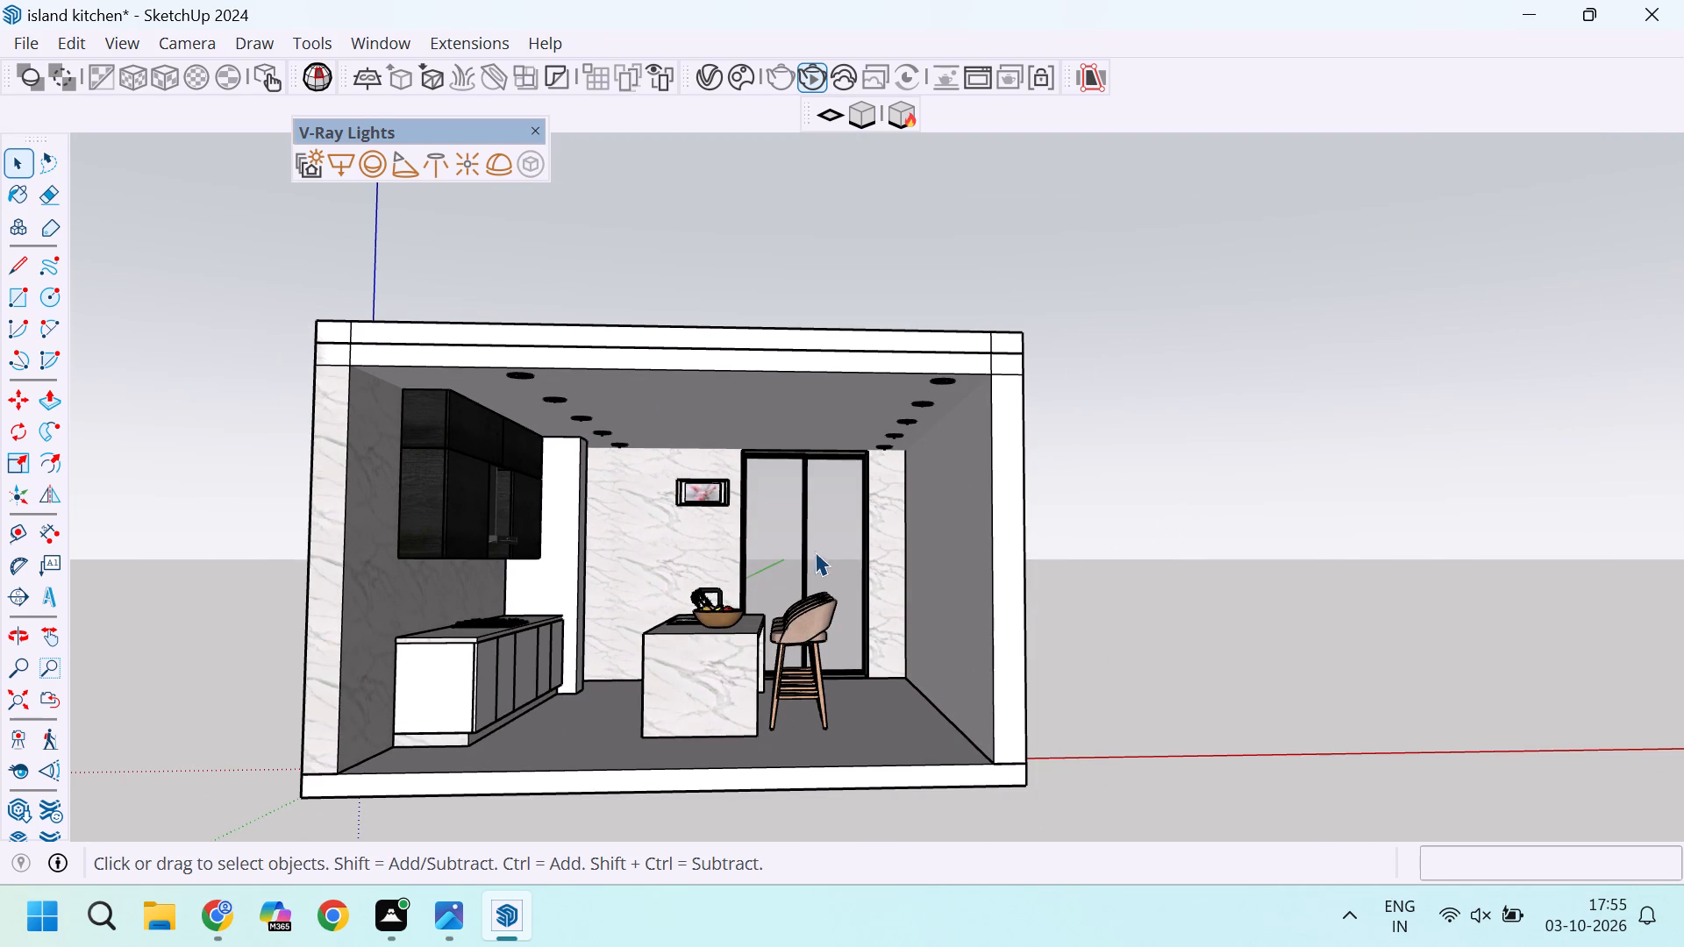
Review the whole kitchen in a nearly straight-on view through its open front.
scroll(760, 548, up, 2)
scroll(791, 551, down, 4)
scroll(624, 643, up, 3)
scroll(390, 697, up, 3)
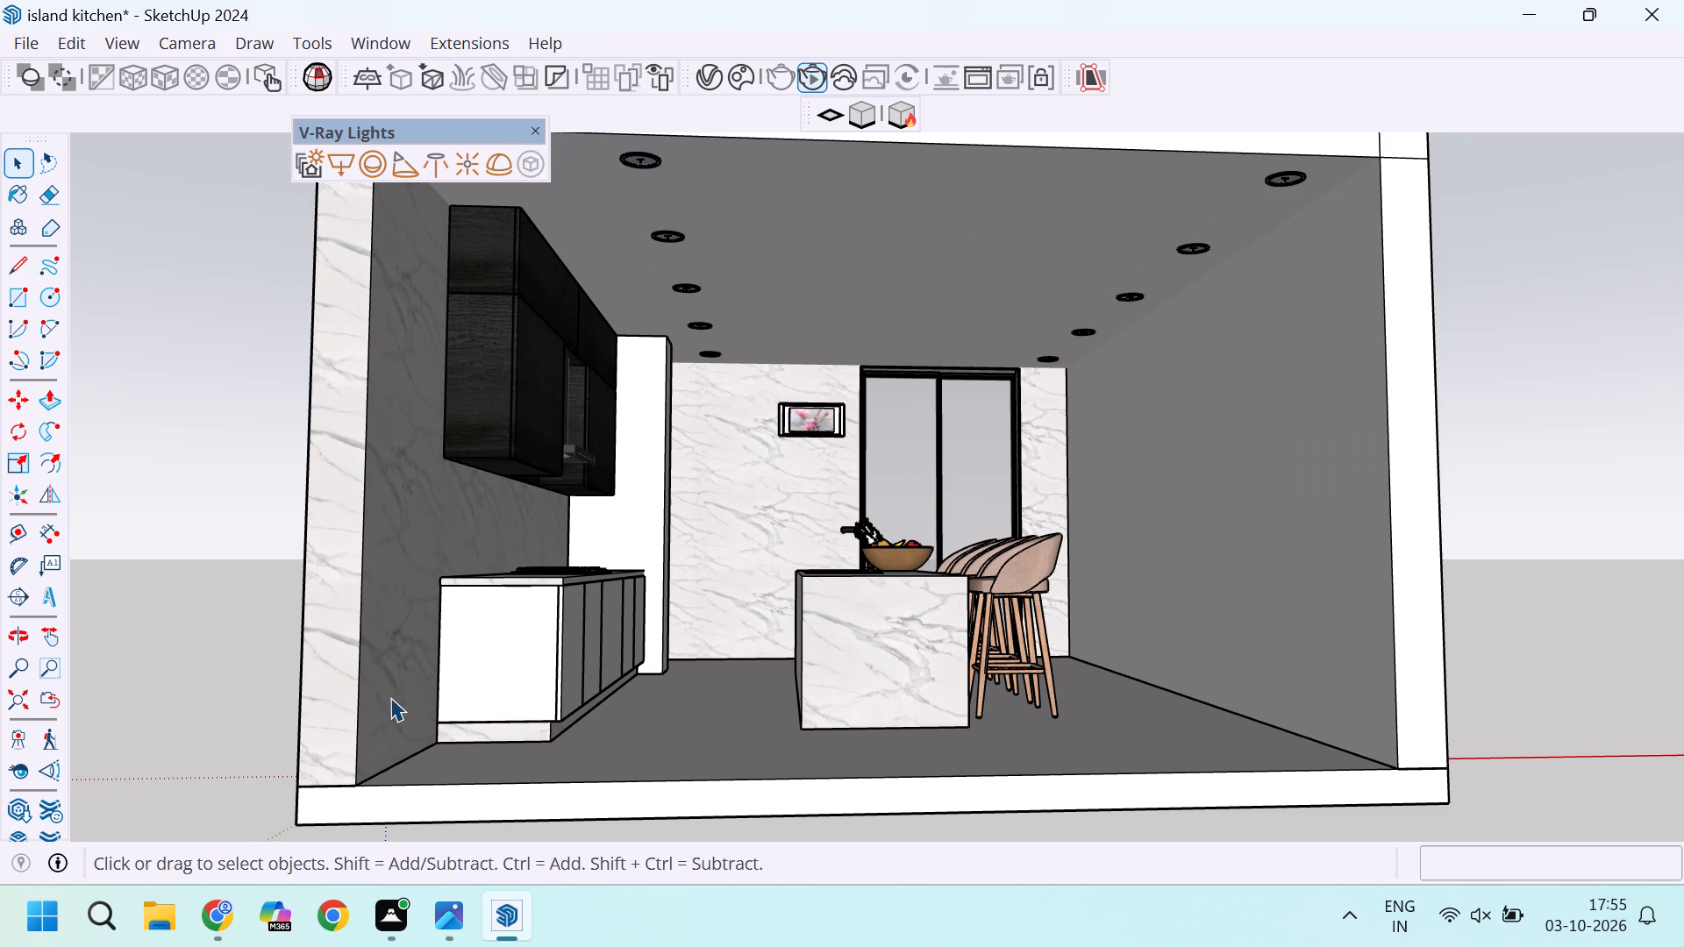
scroll(394, 625, down, 7)
scroll(403, 683, up, 8)
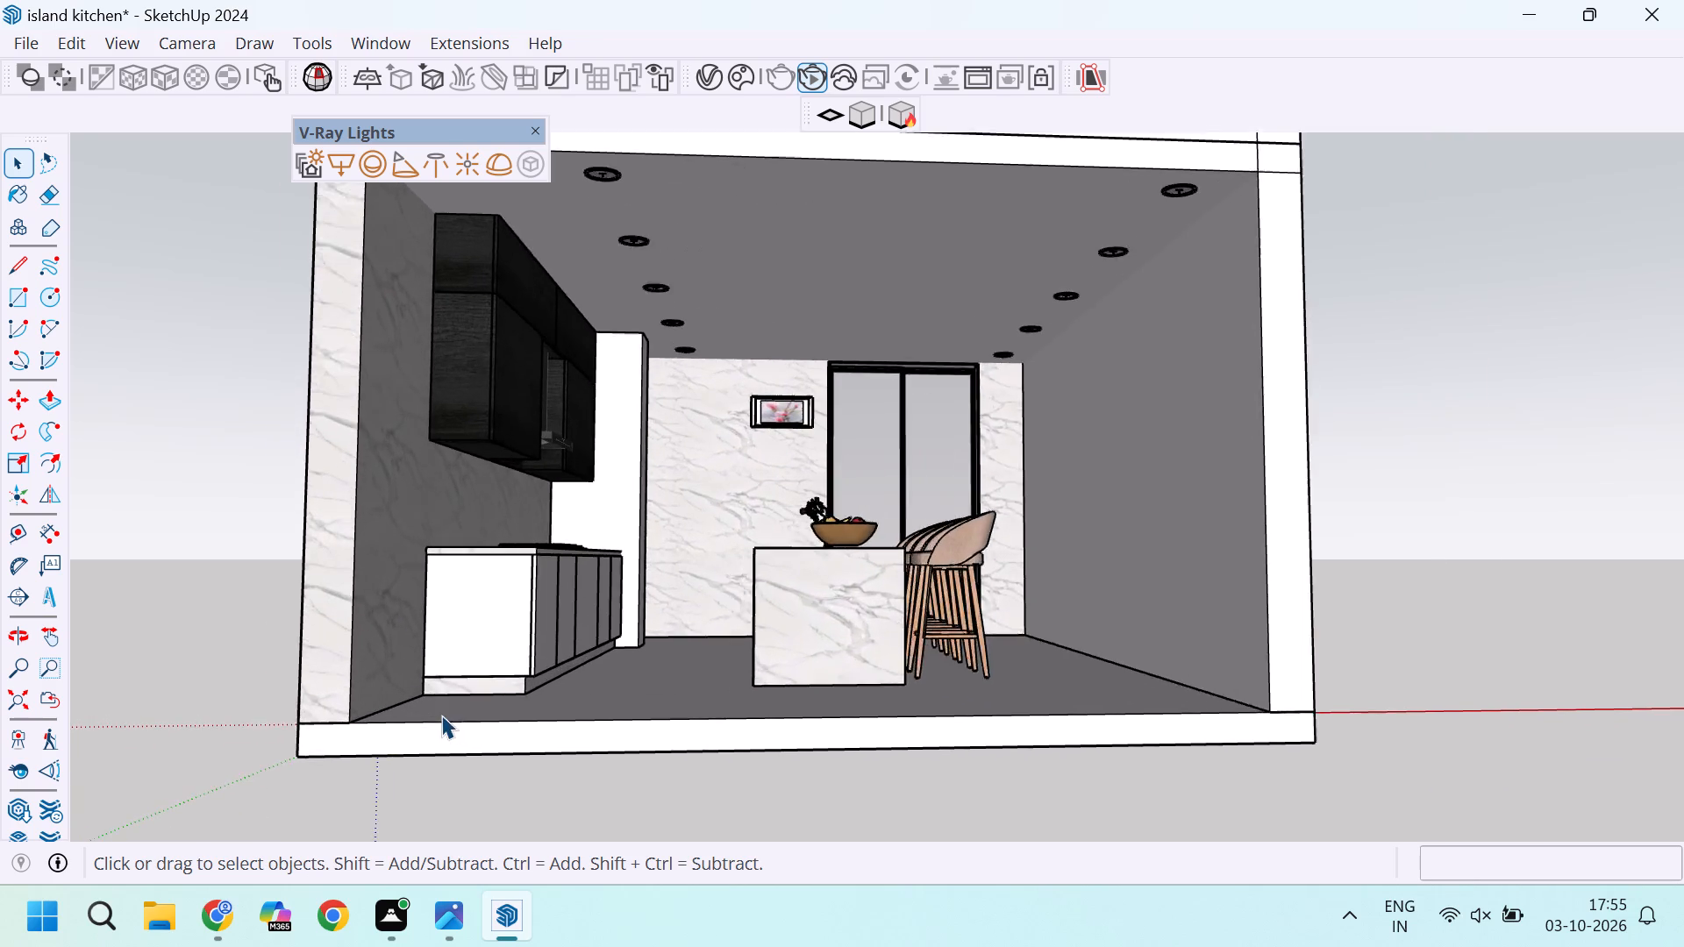
scroll(817, 892, down, 4)
scroll(771, 838, down, 10)
middle_drag(888, 782, 838, 782)
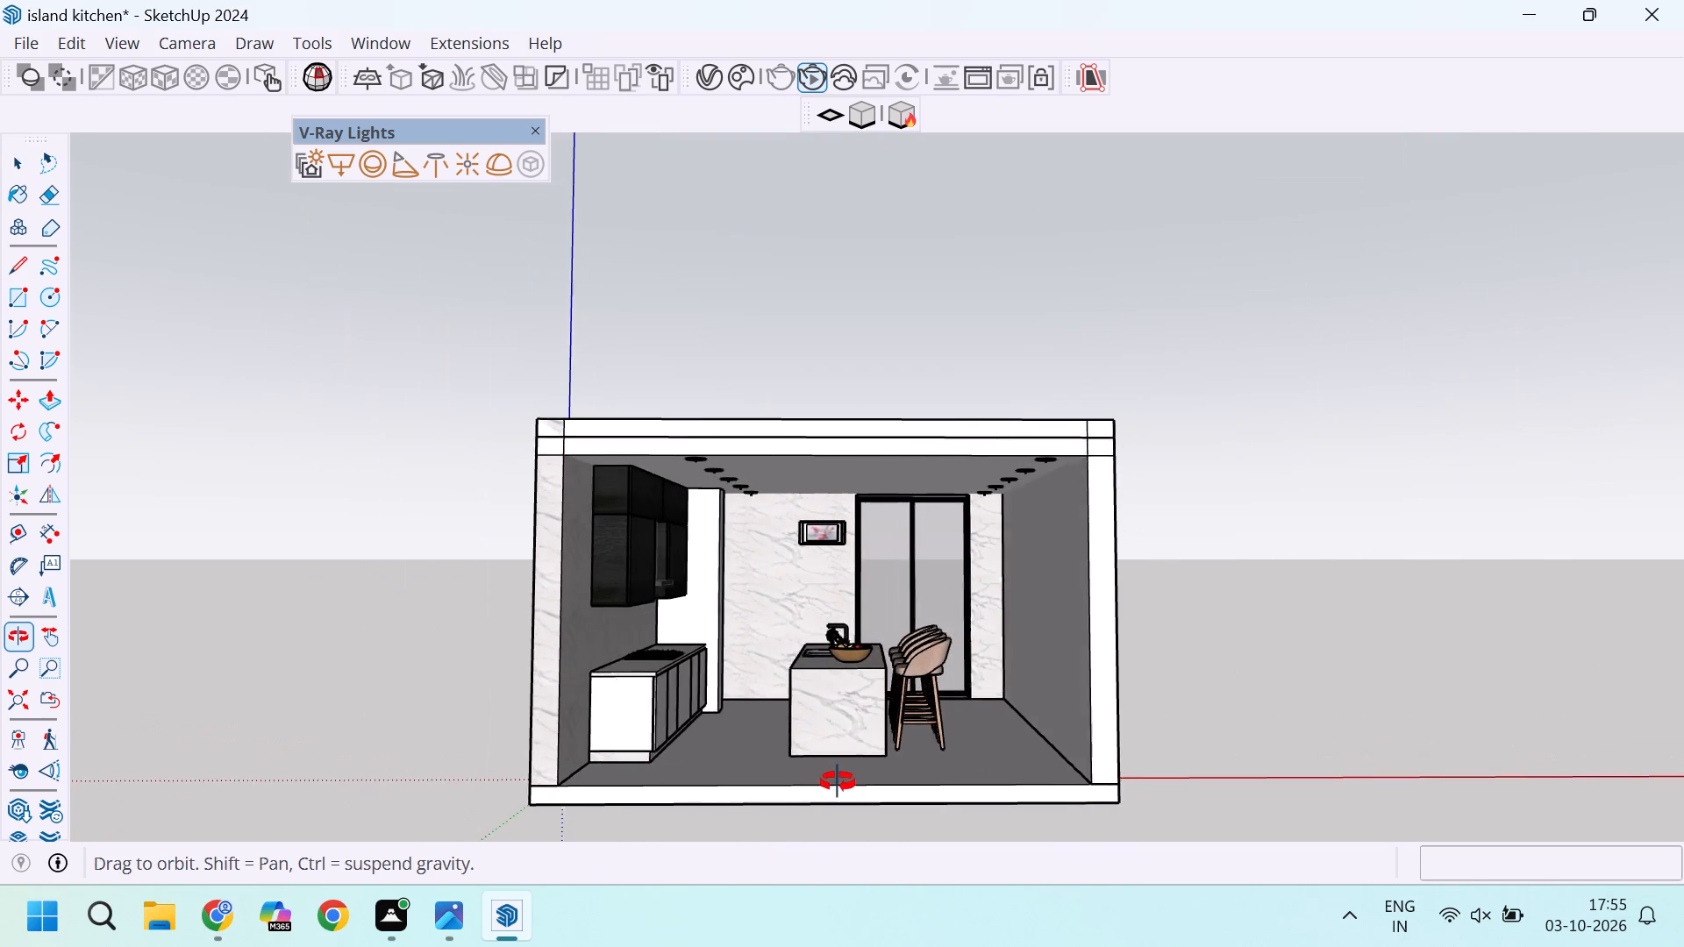
middle_drag(838, 782, 862, 767)
scroll(880, 766, down, 2)
scroll(908, 792, up, 4)
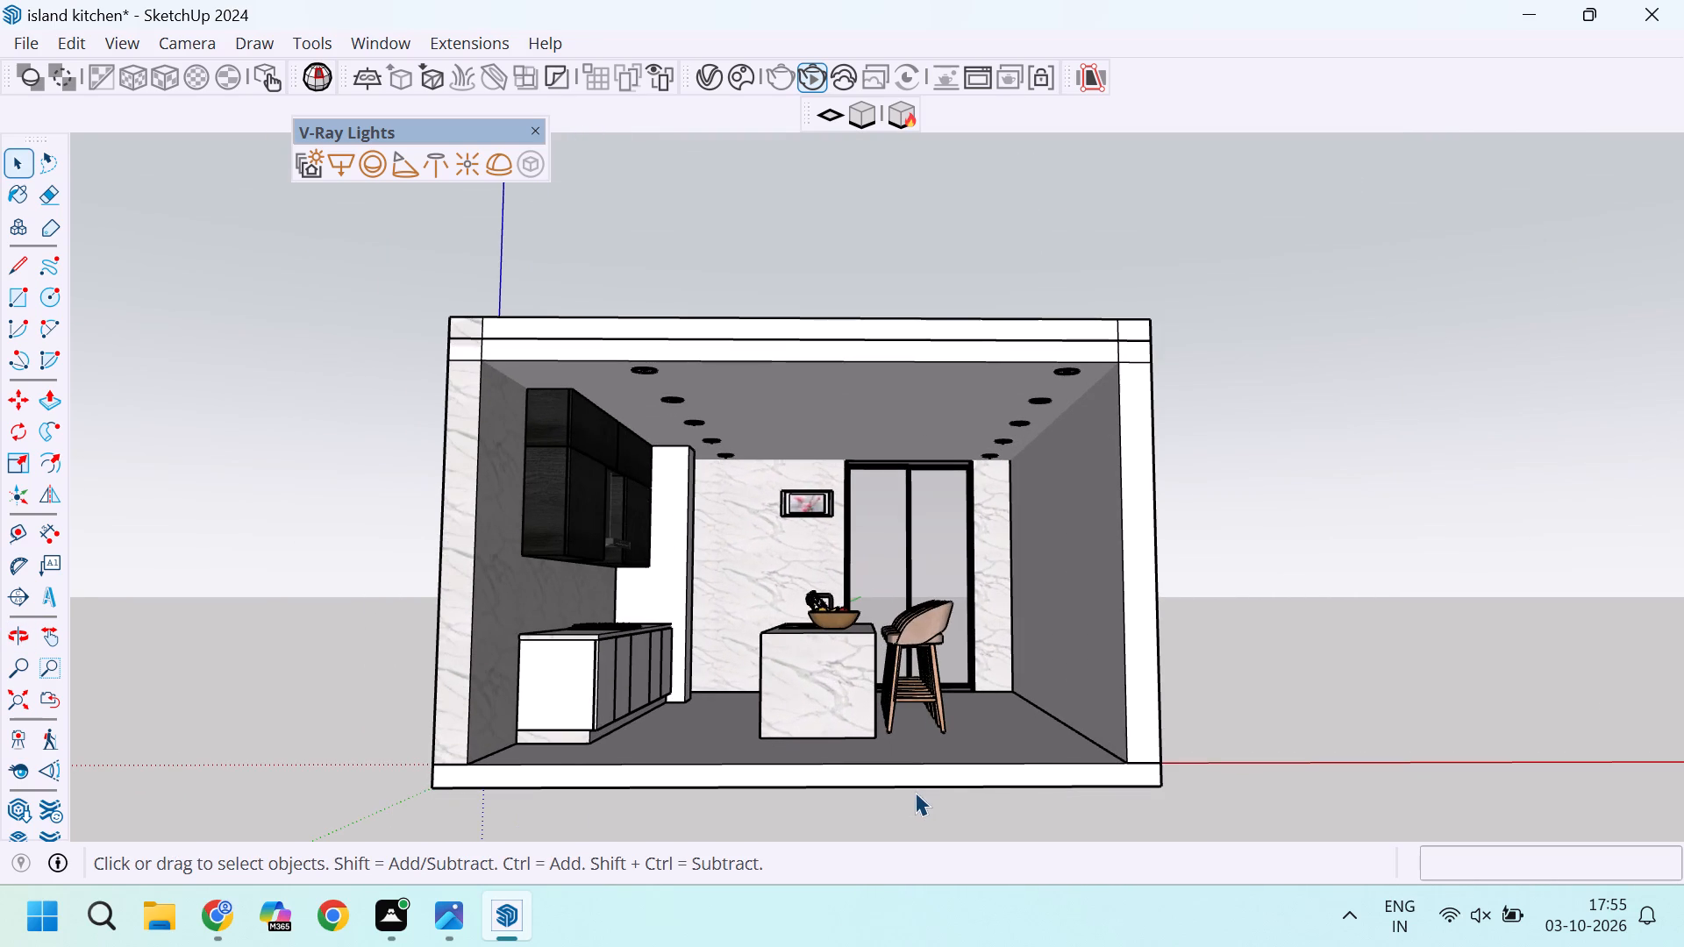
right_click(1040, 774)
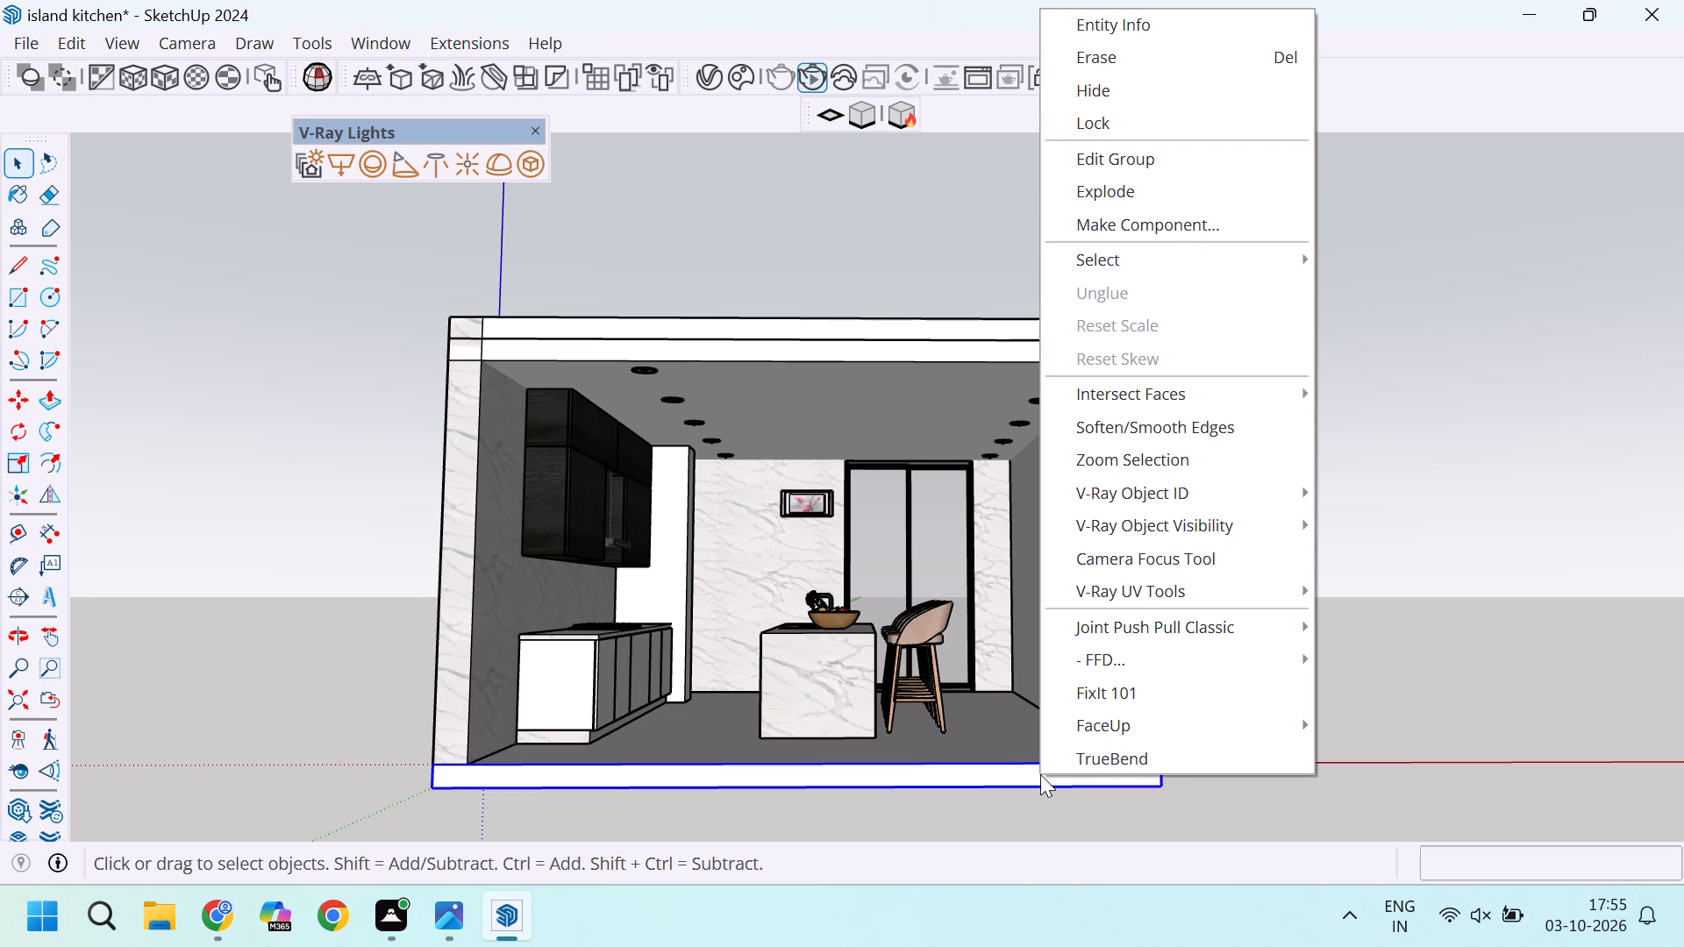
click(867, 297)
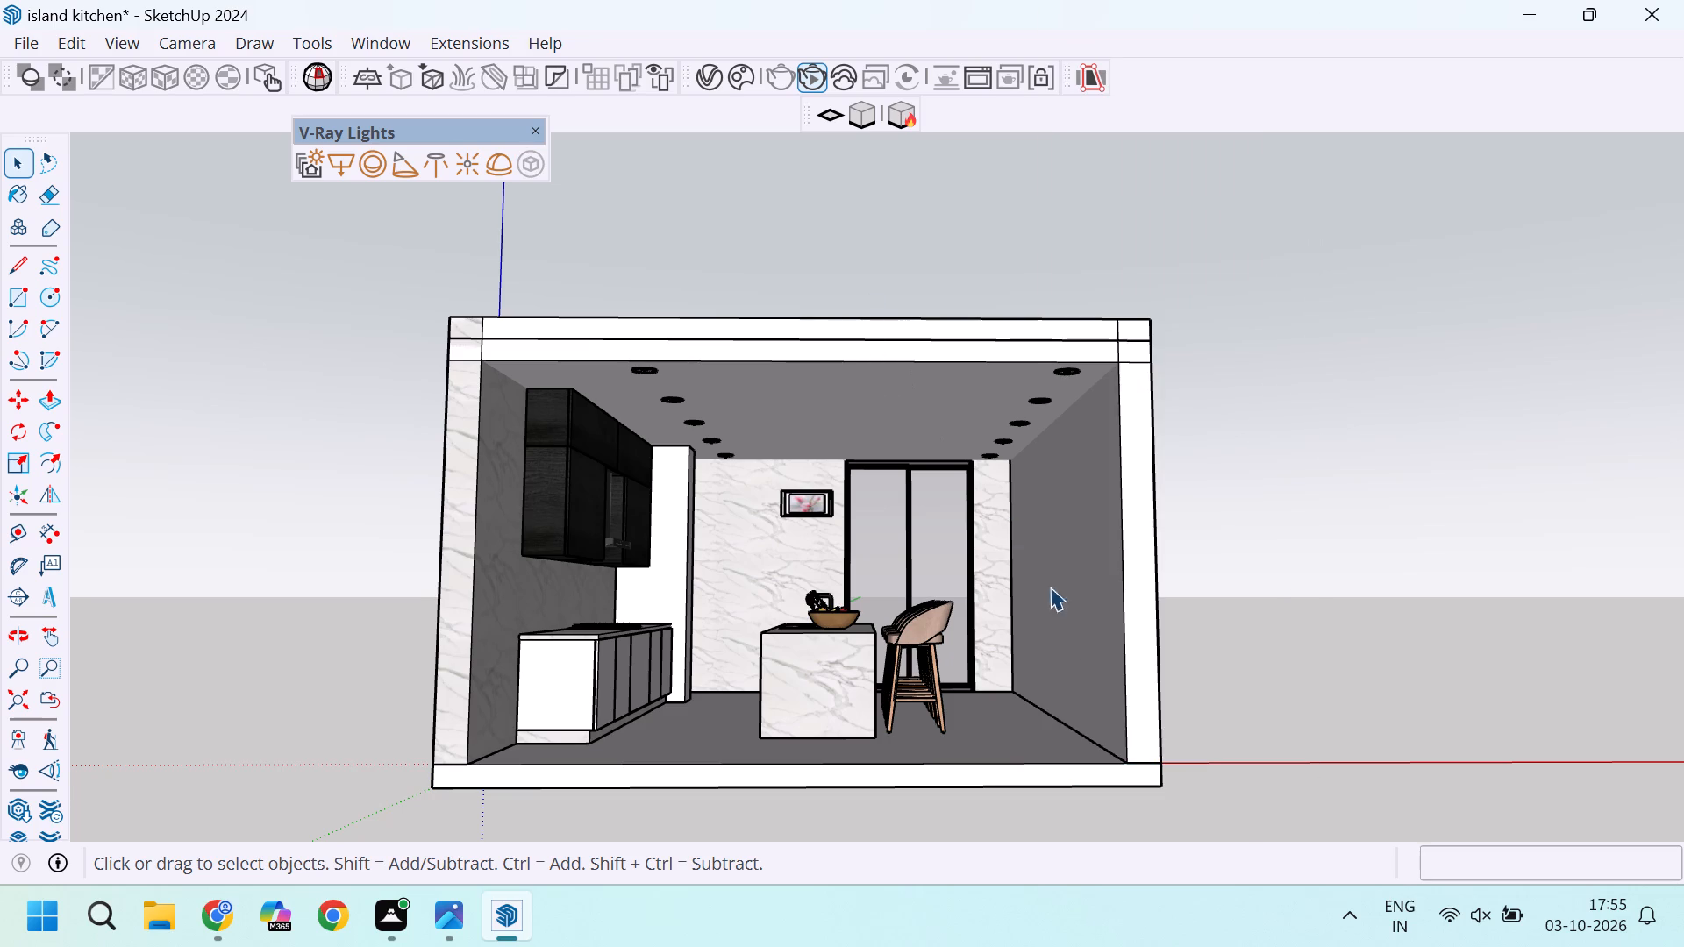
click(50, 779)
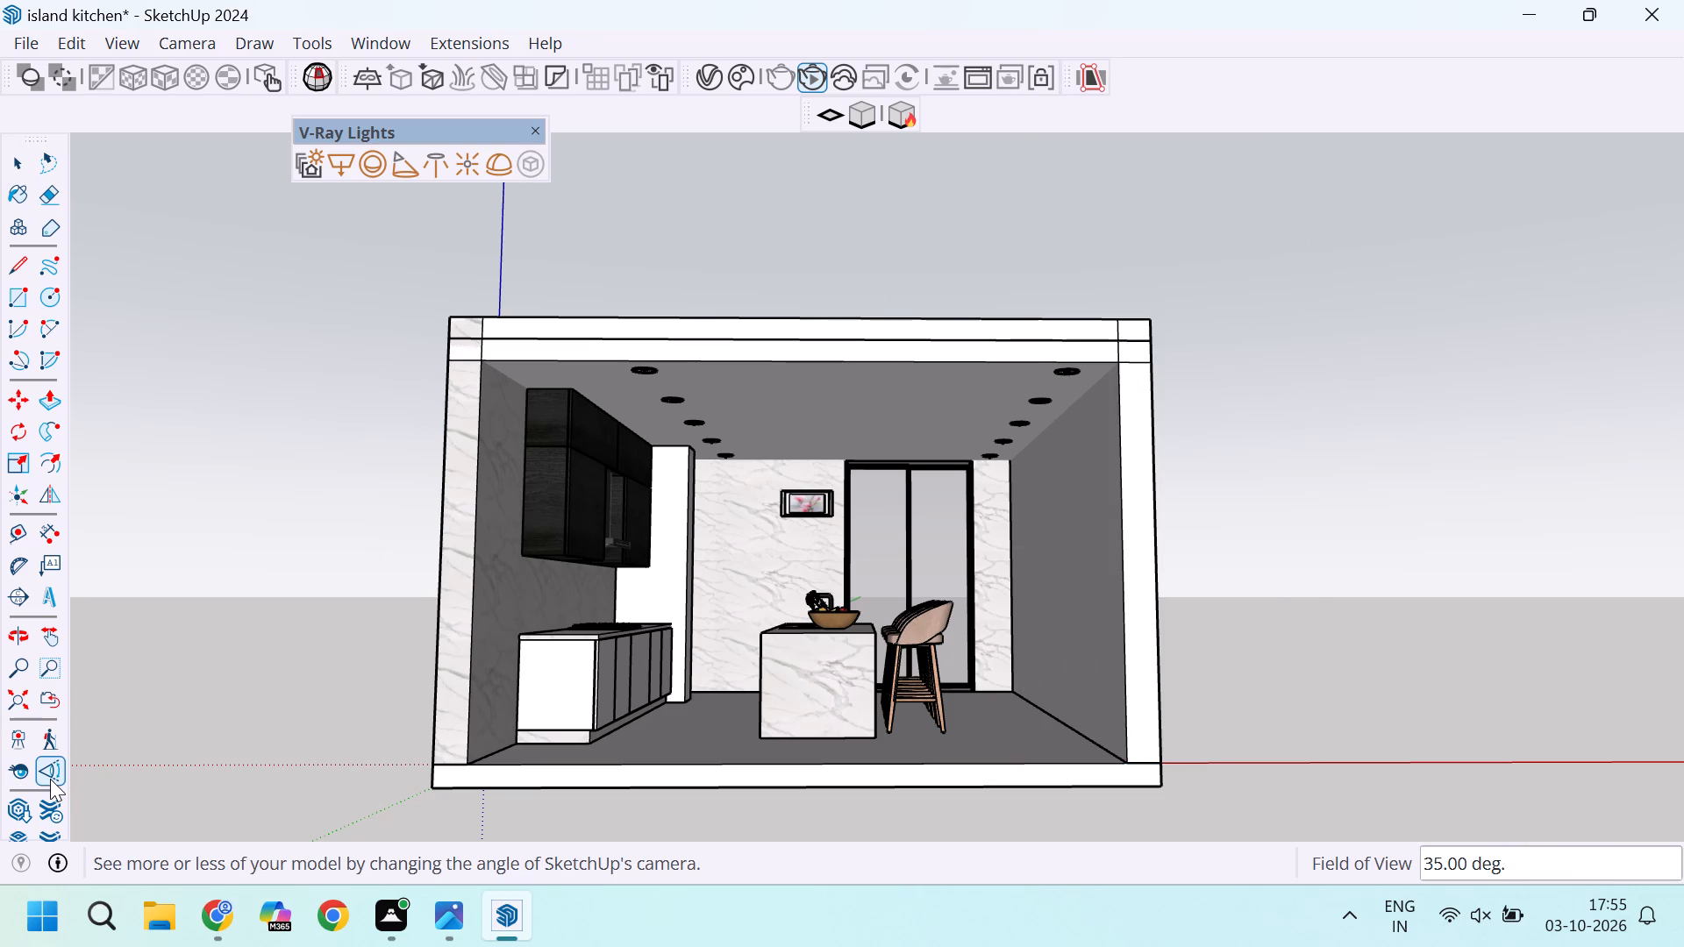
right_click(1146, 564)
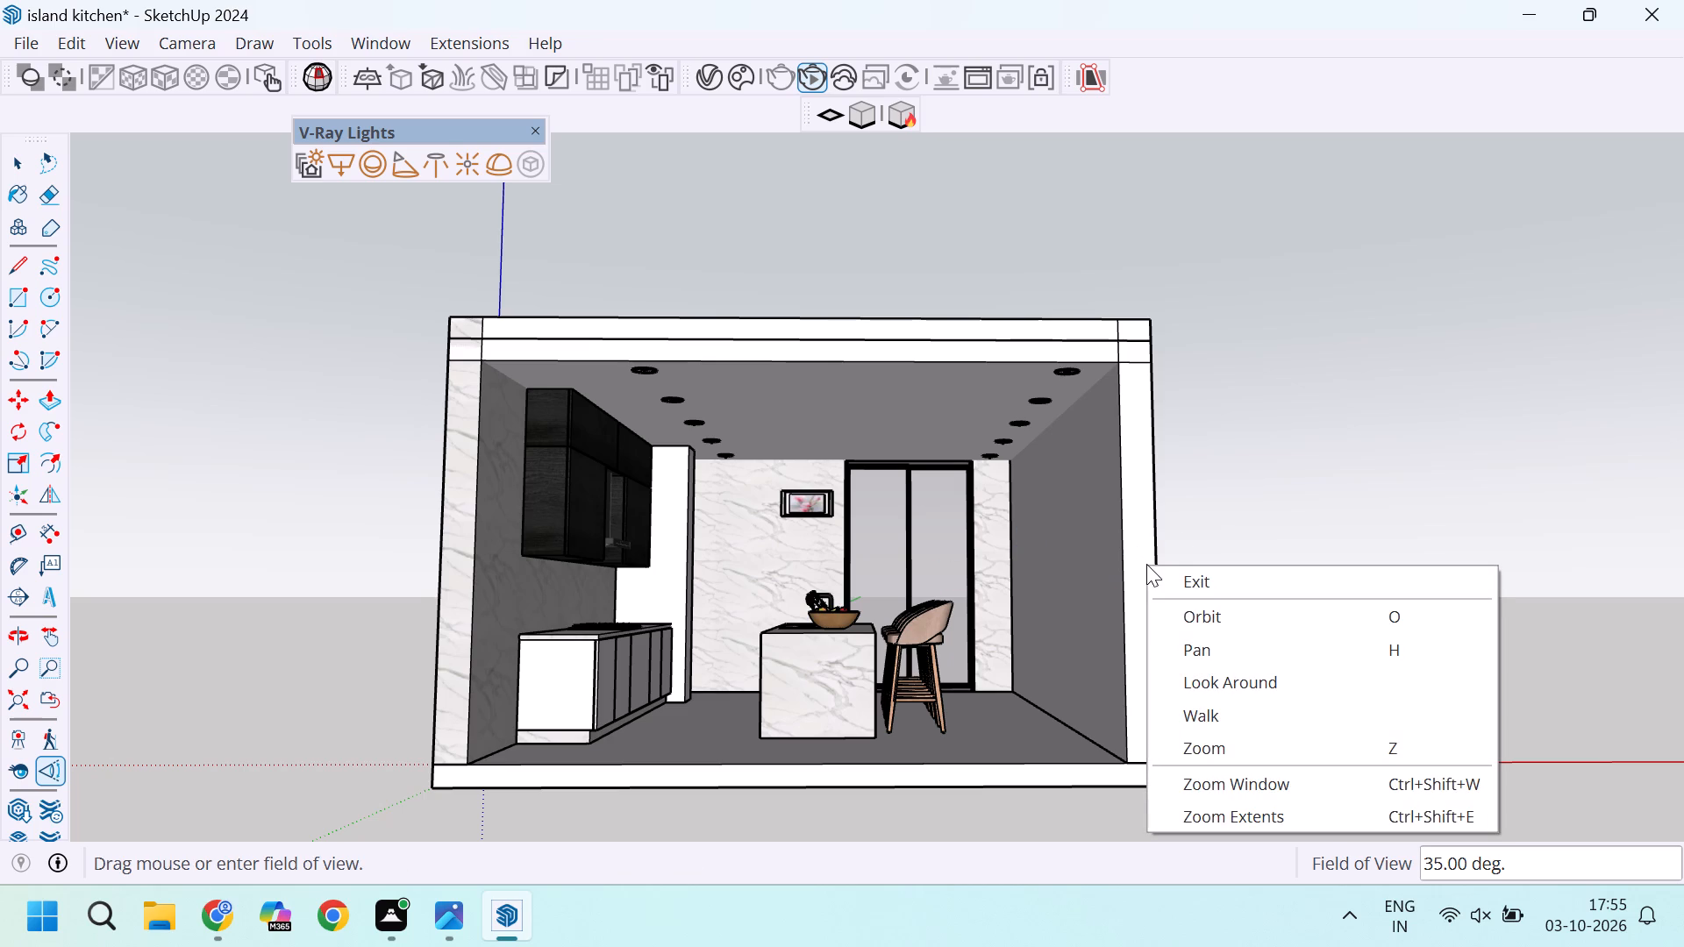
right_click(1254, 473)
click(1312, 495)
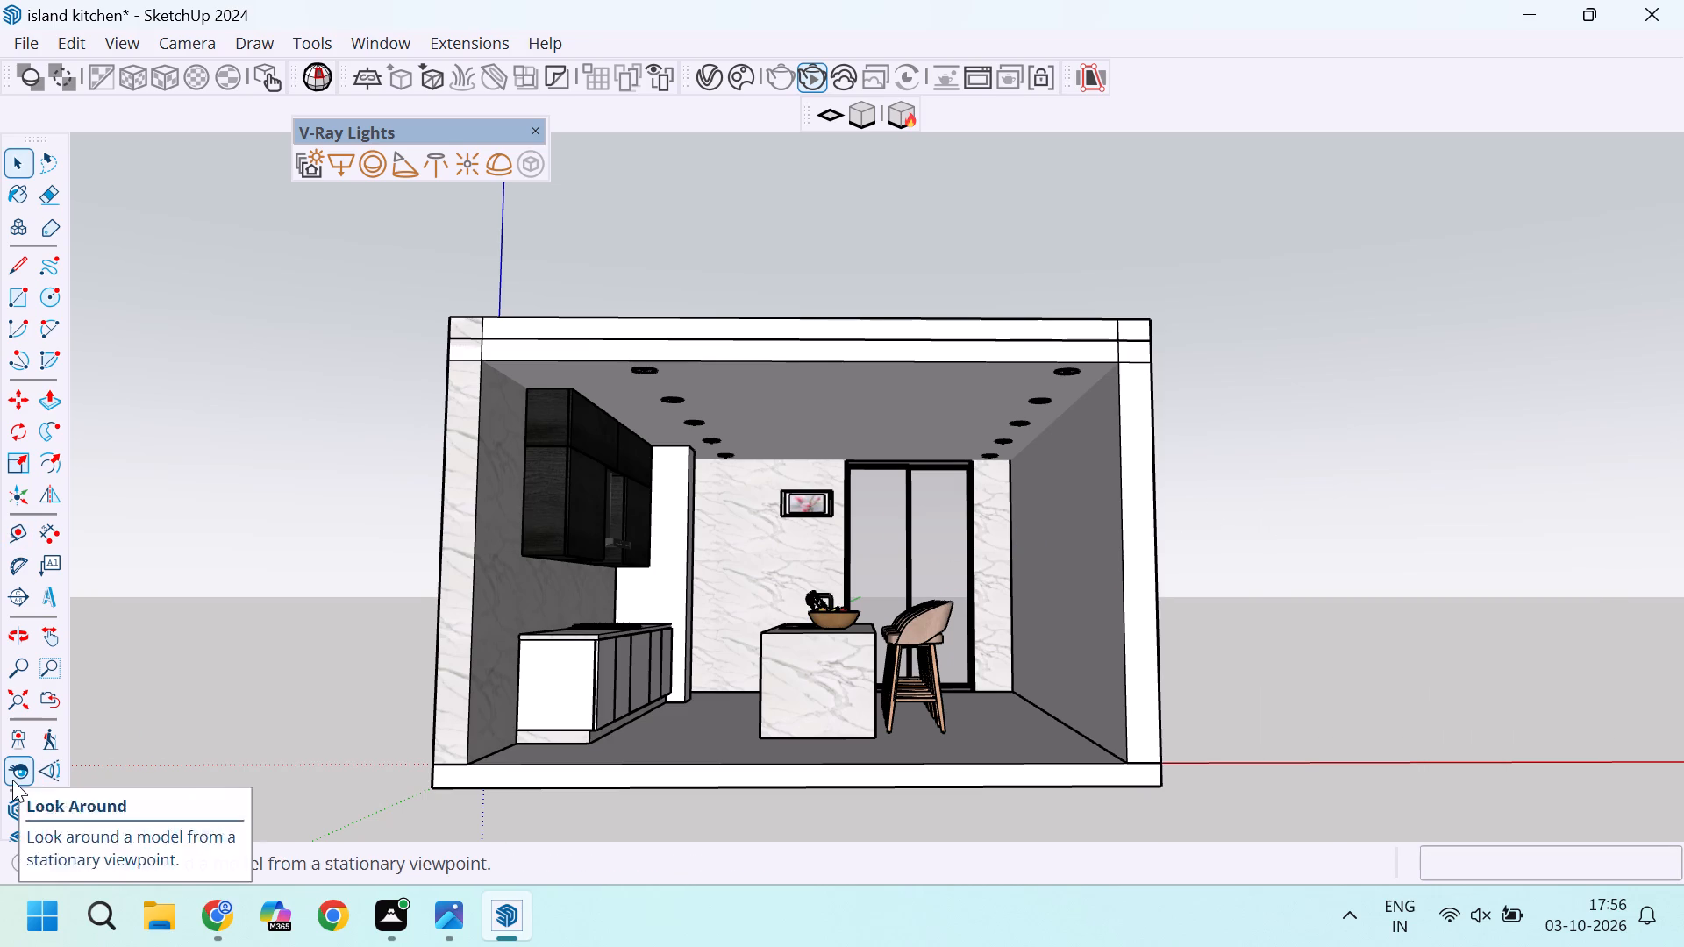
Compare closer framings of the kitchen's open front using the Zoom Window and Zoom tools.
click(49, 664)
scroll(720, 761, up, 2)
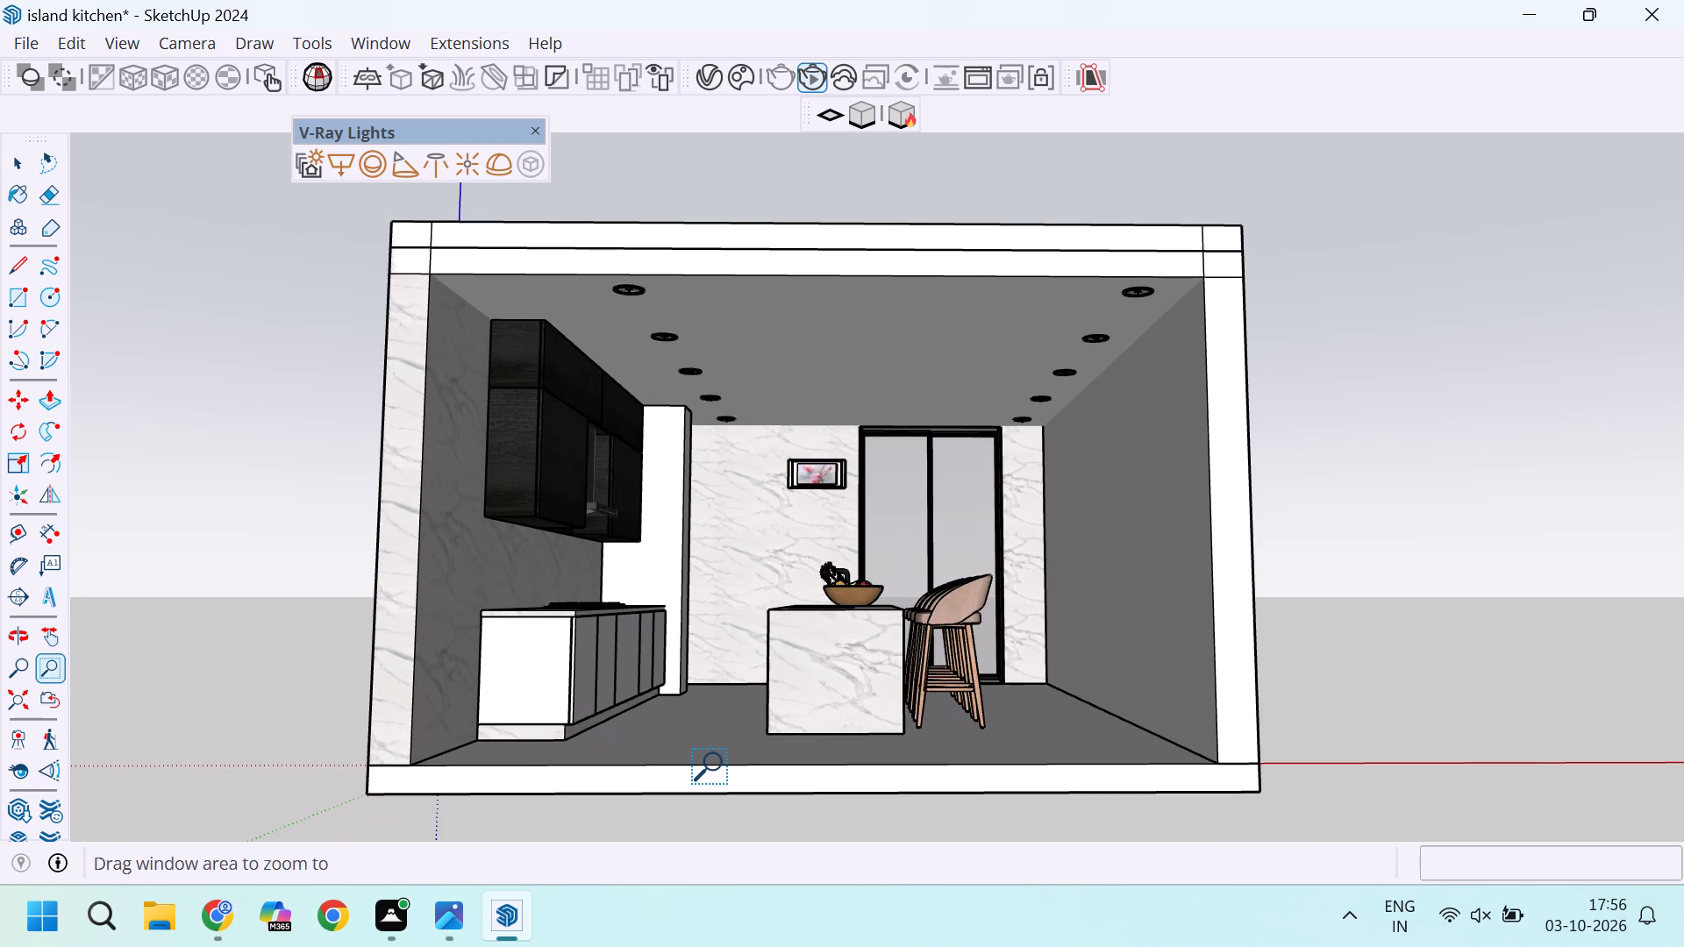
drag(720, 761, 722, 713)
drag(722, 713, 722, 699)
scroll(722, 699, down, 4)
scroll(722, 699, down, 20)
scroll(722, 699, down, 20)
scroll(722, 699, down, 3)
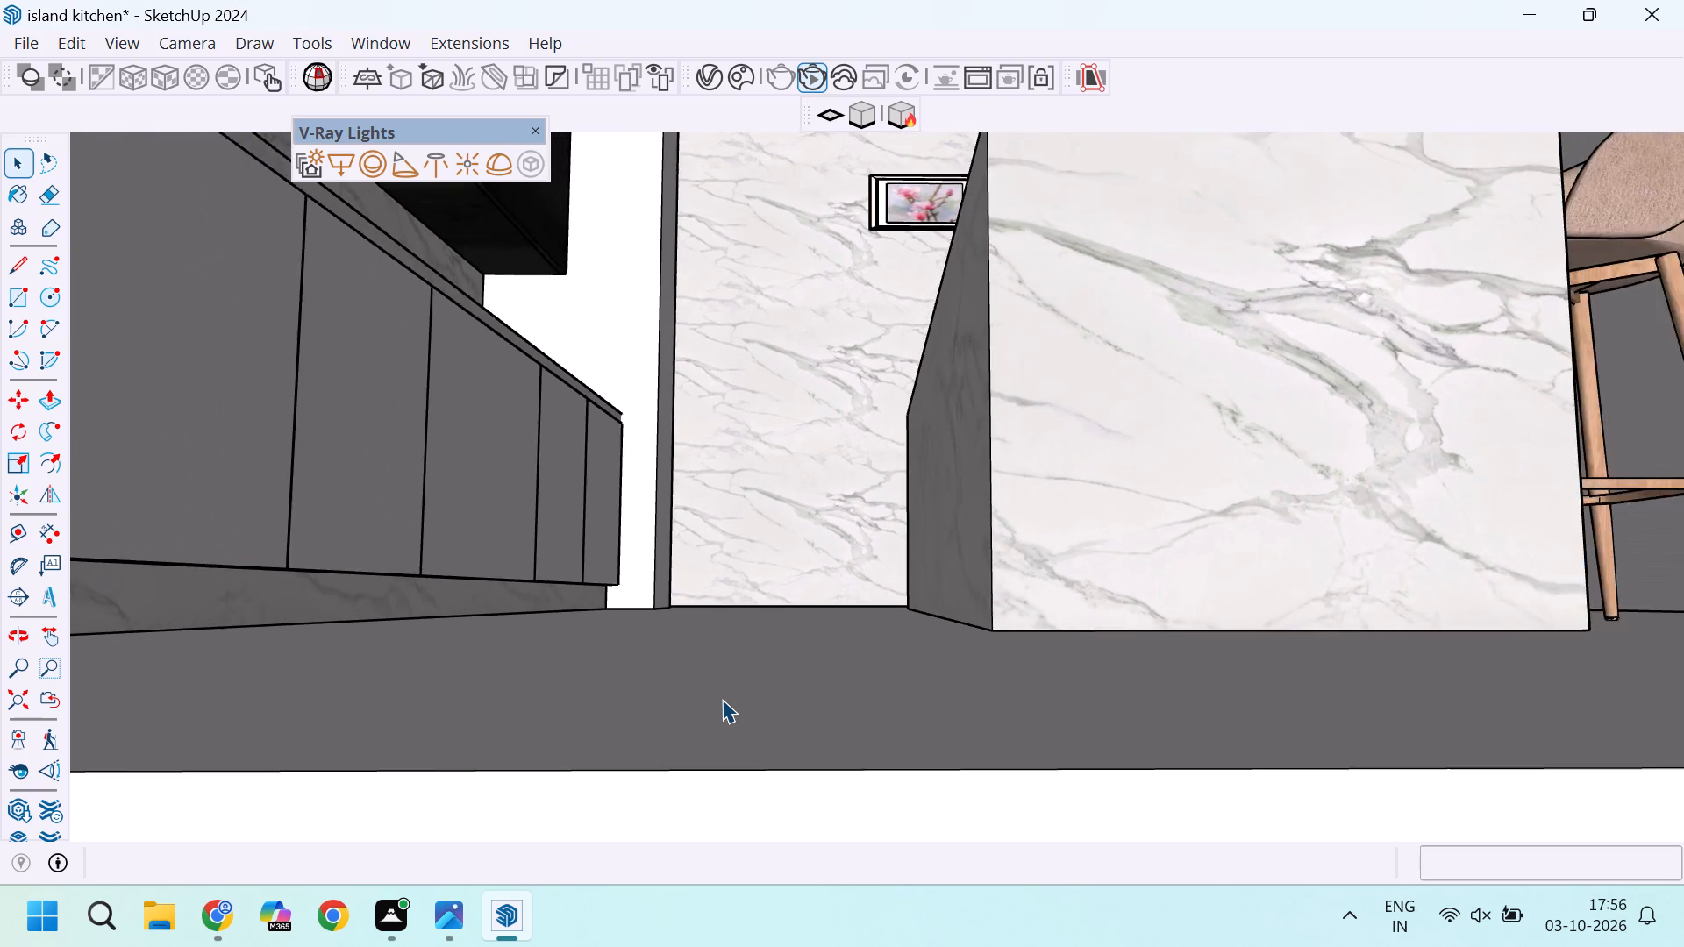
scroll(722, 699, down, 20)
scroll(722, 699, down, 20)
scroll(722, 699, down, 2)
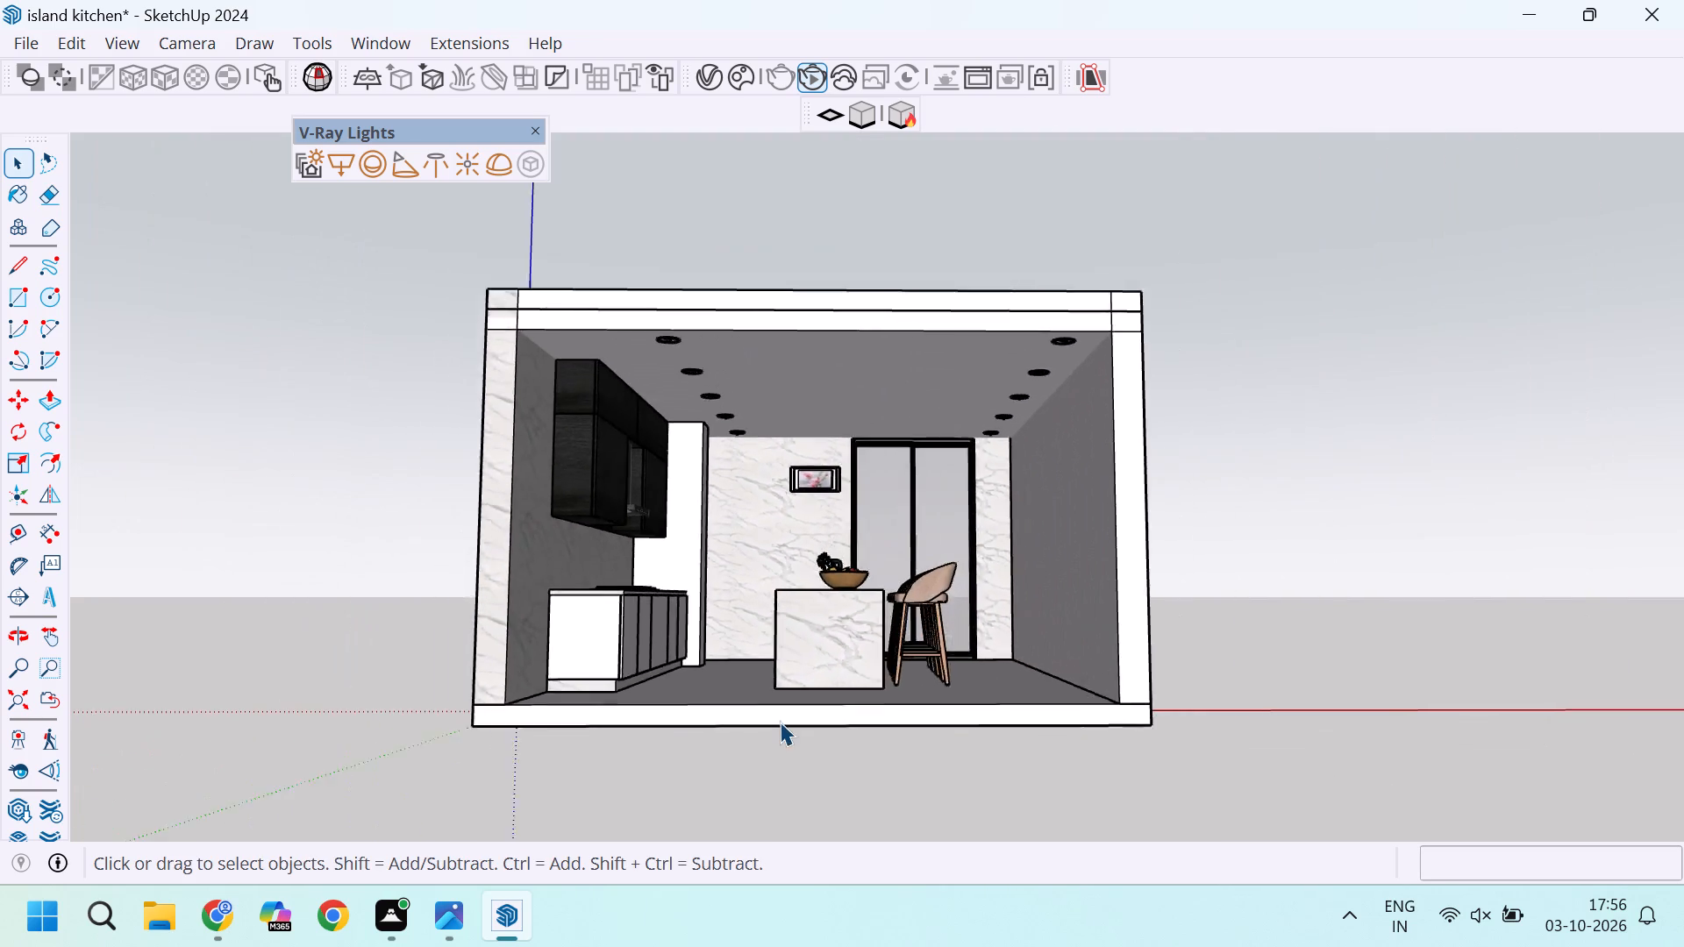
scroll(780, 722, down, 1)
scroll(772, 701, up, 5)
click(9, 670)
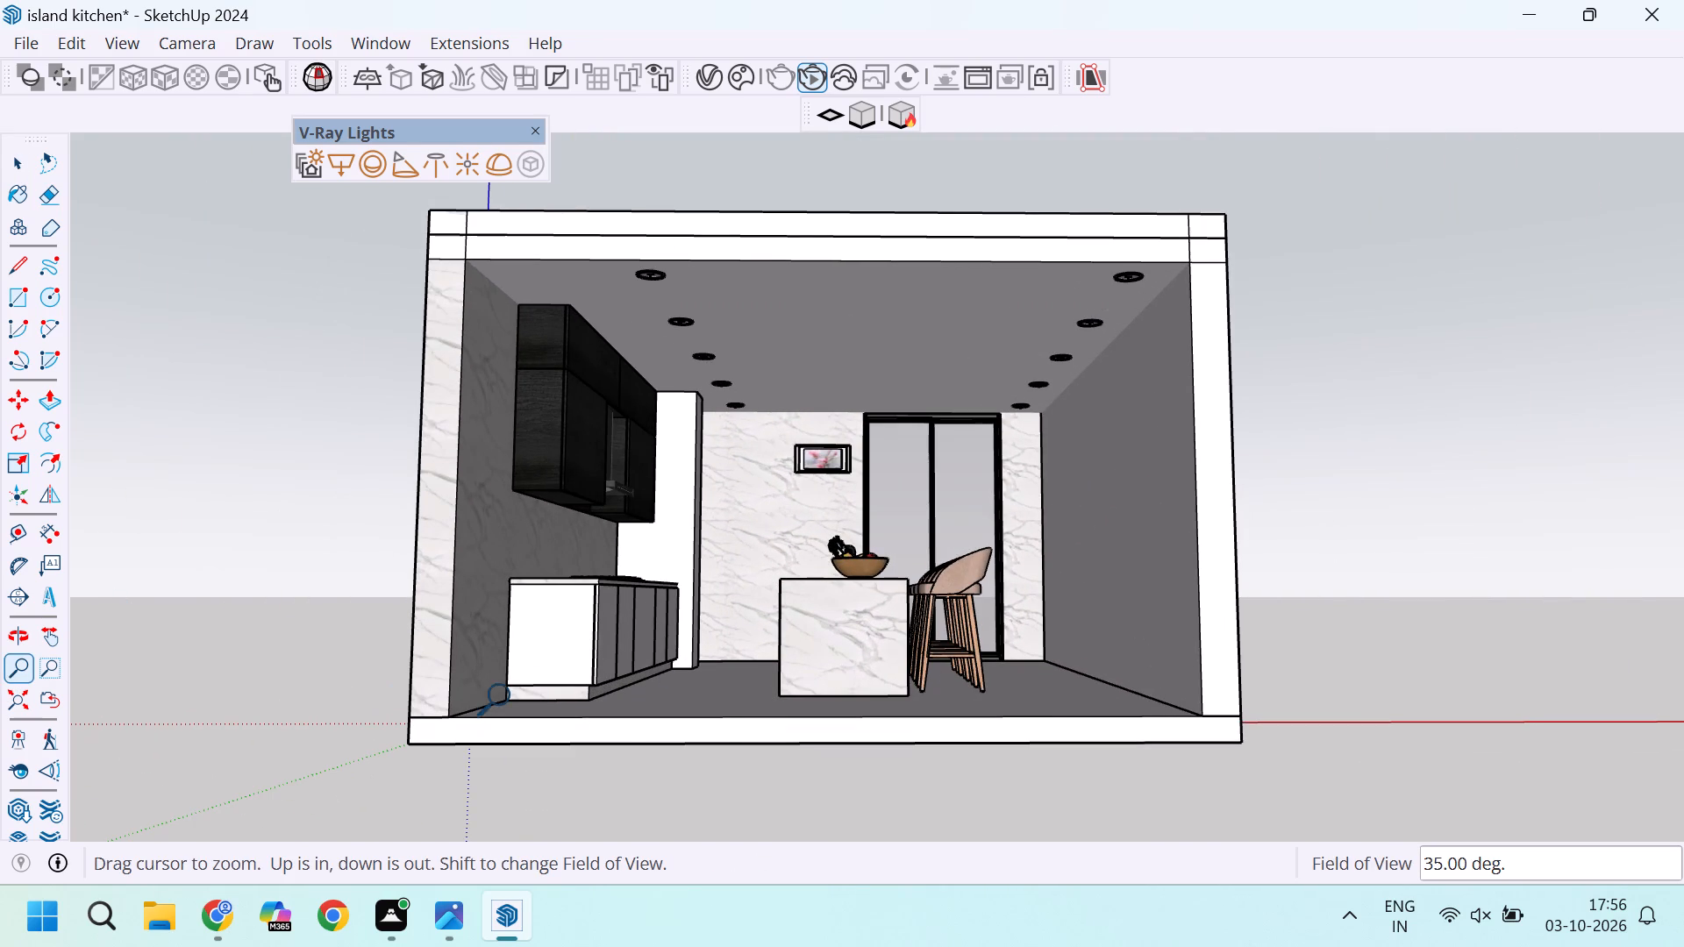
scroll(710, 729, up, 1)
drag(710, 729, 710, 726)
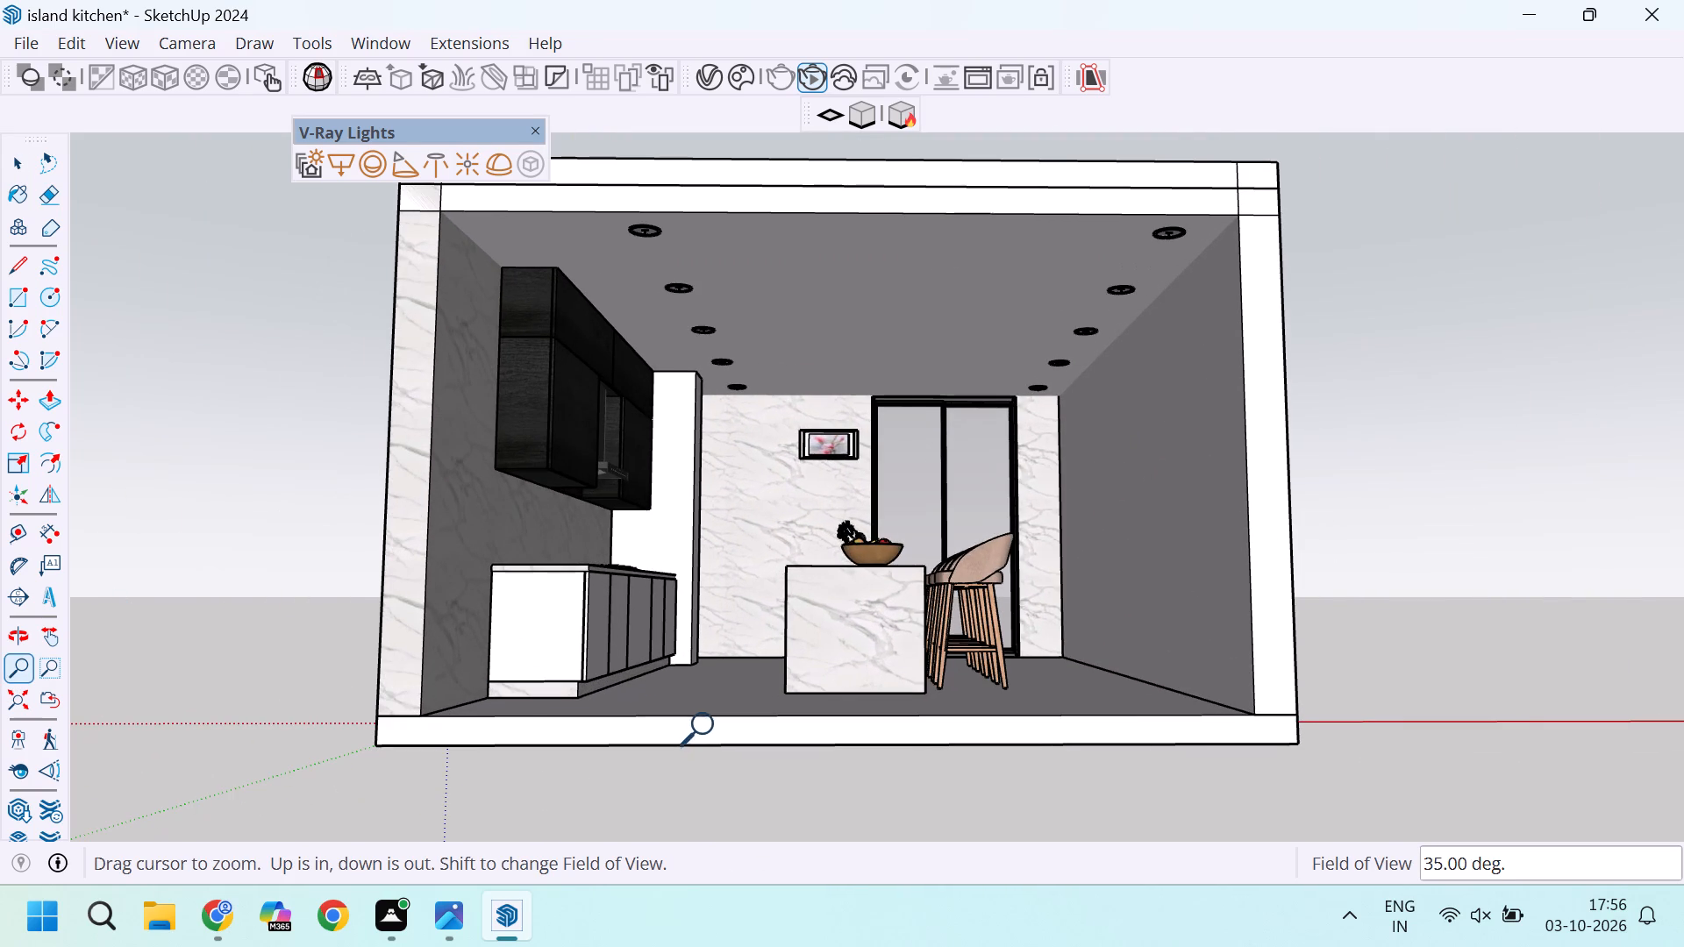
drag(710, 726, 717, 633)
scroll(717, 633, down, 2)
scroll(717, 633, up, 1)
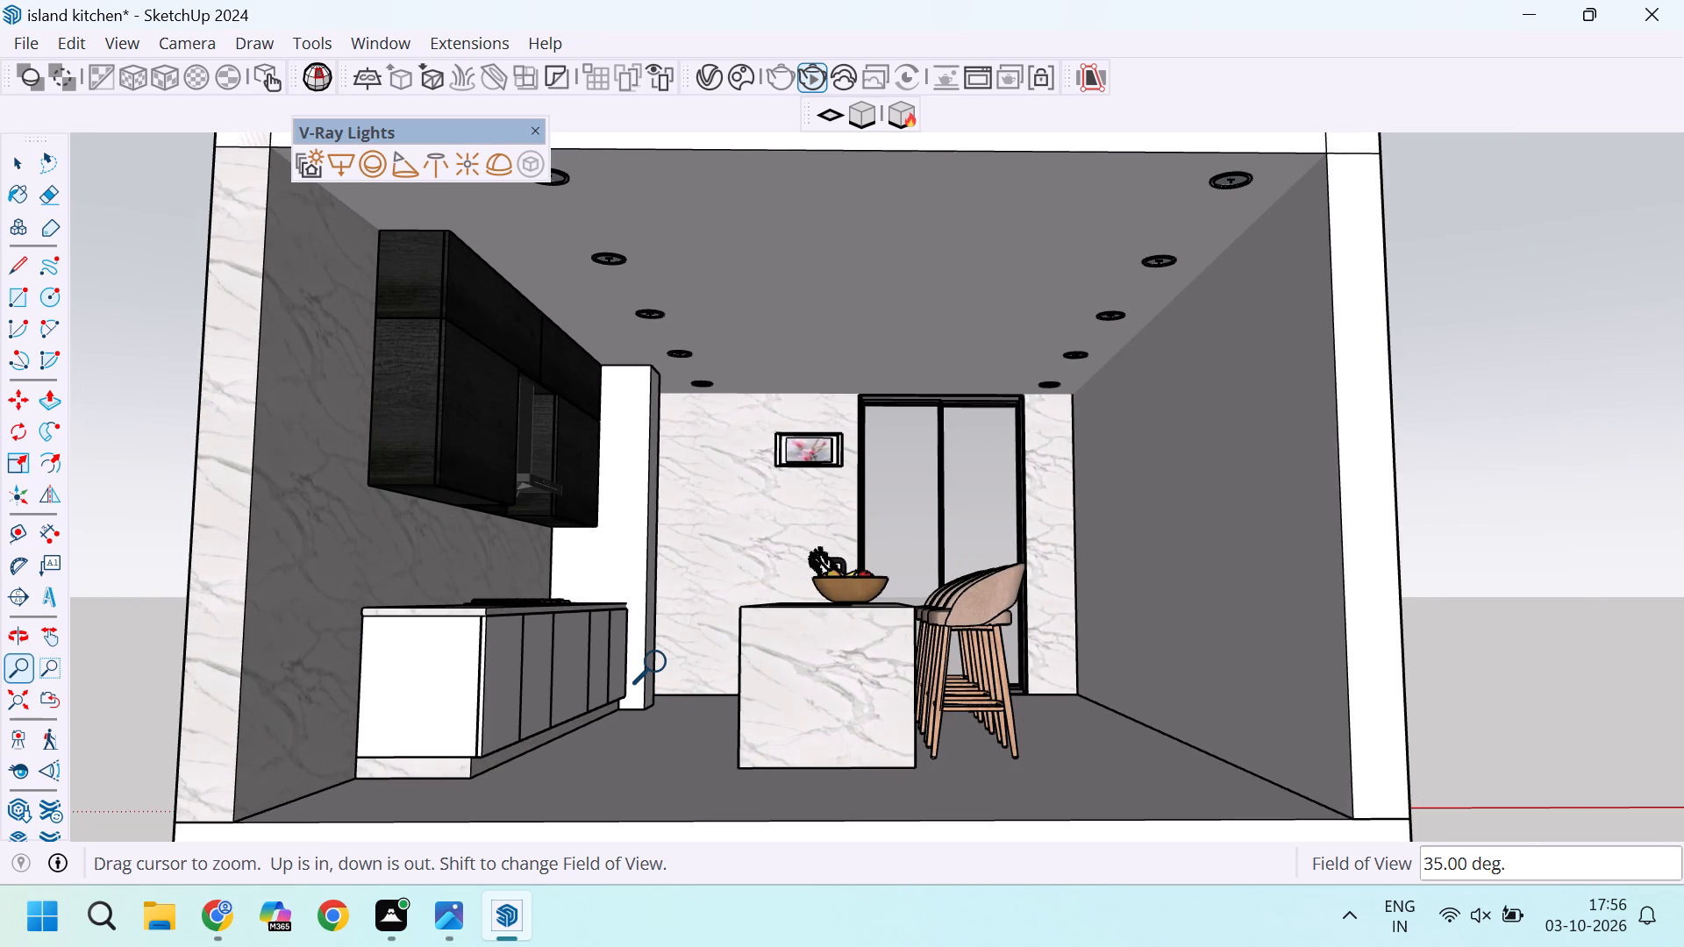
key(Escape)
key(Escape)
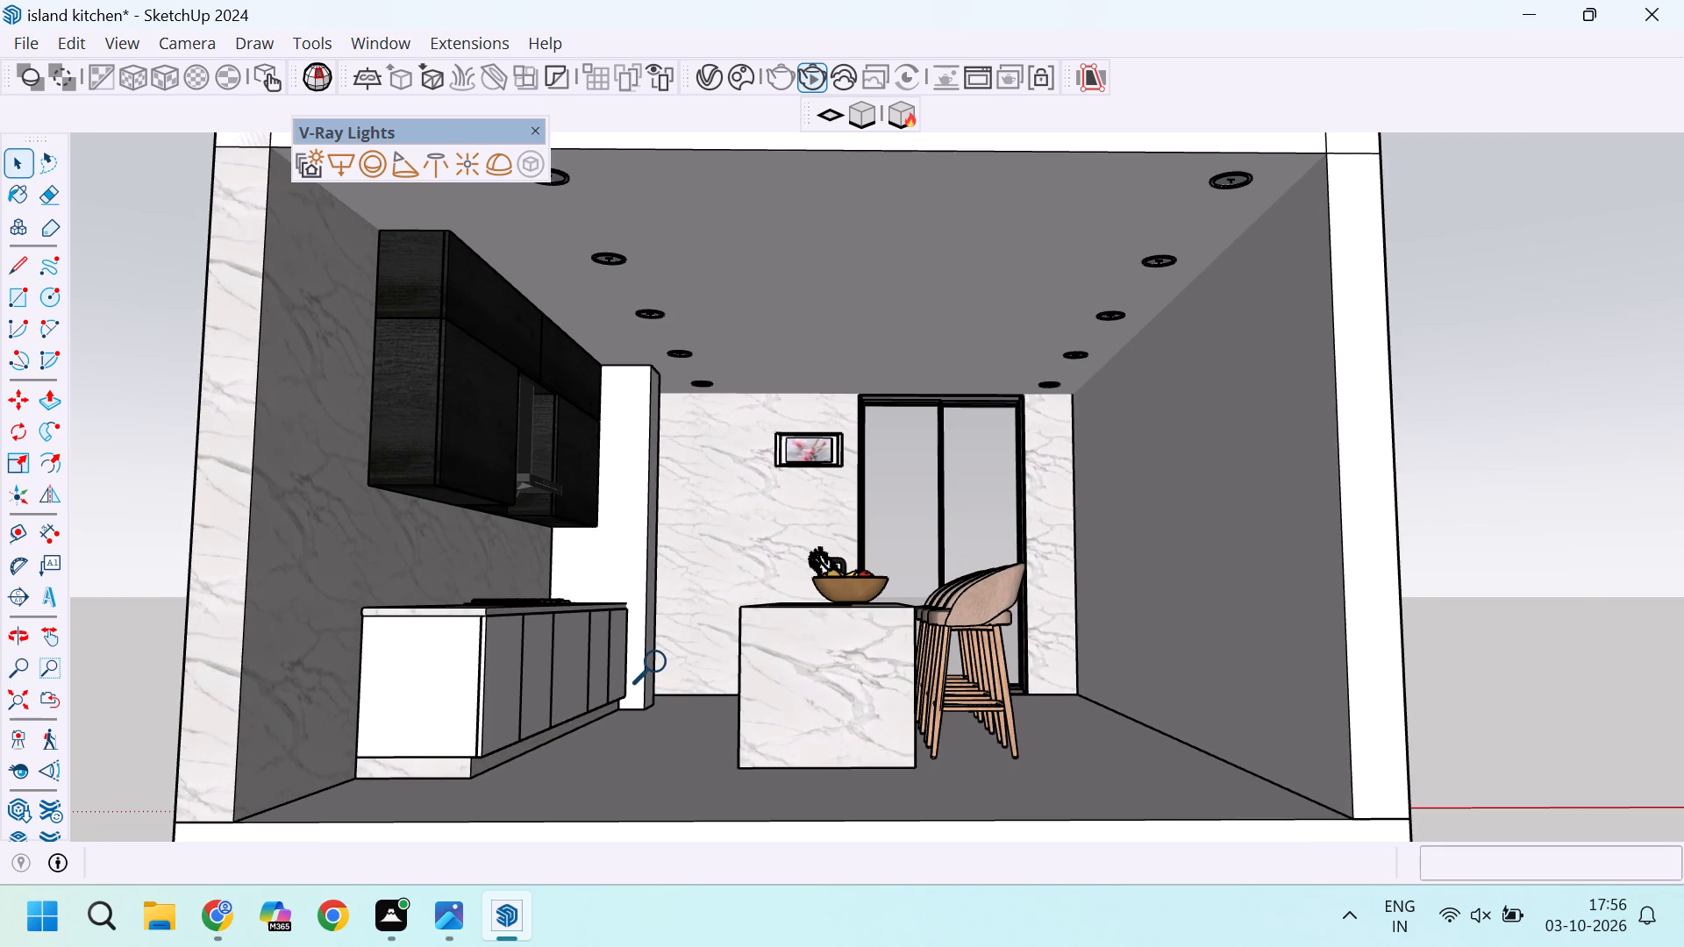
key(space)
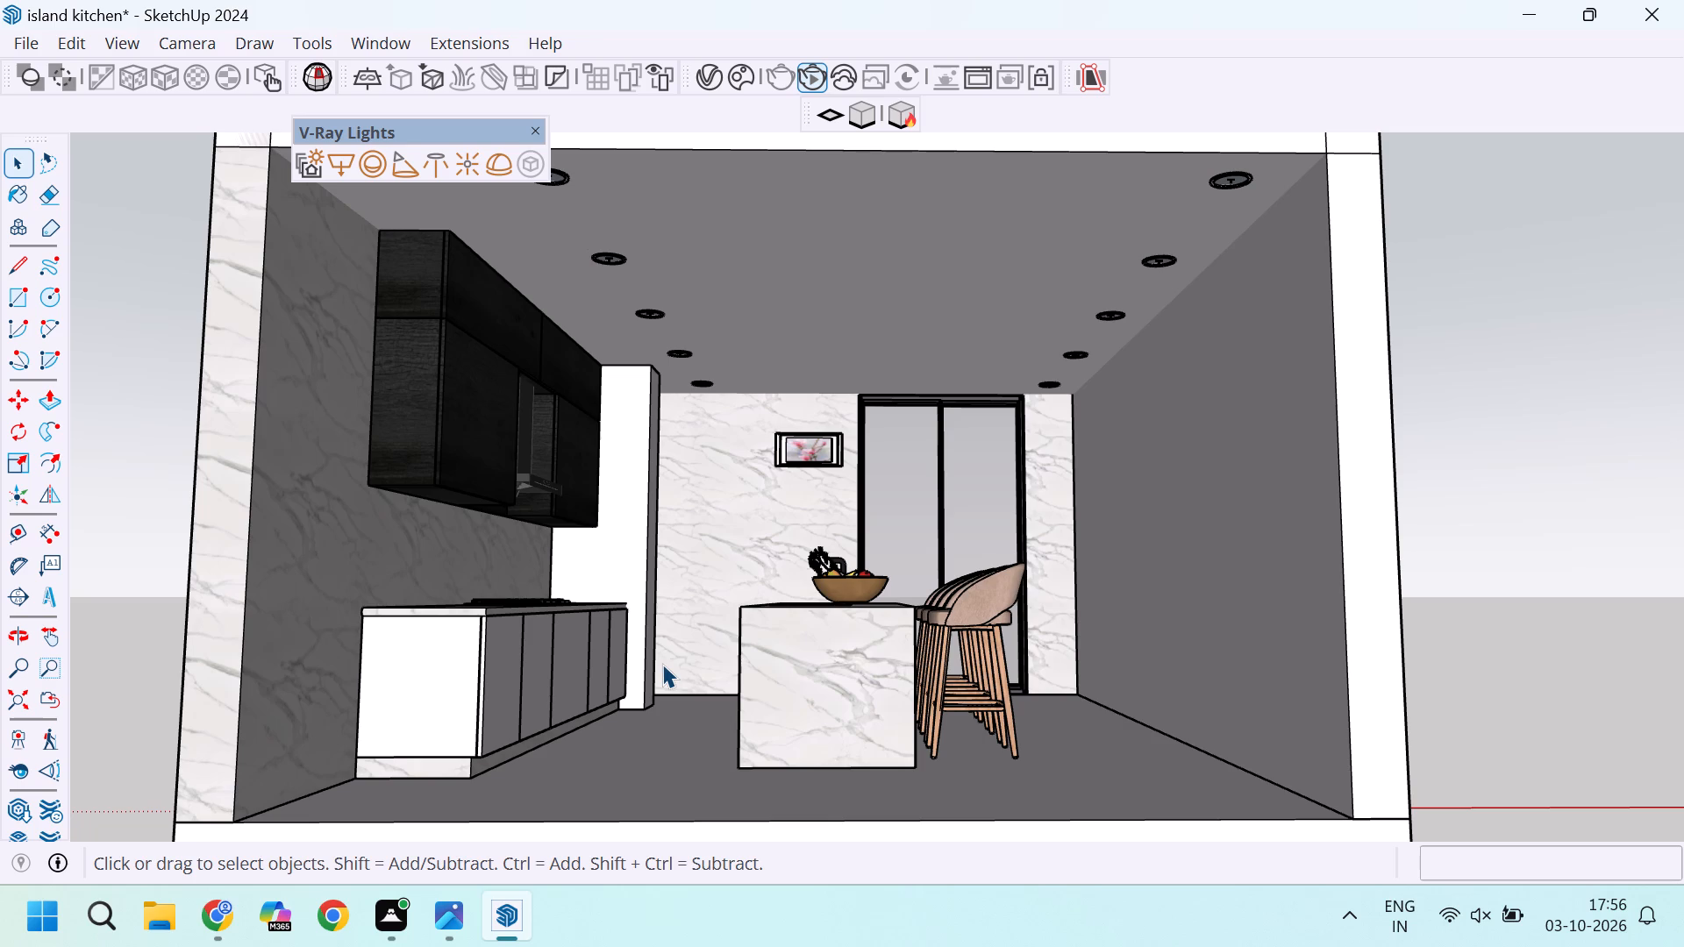
Review the whole kitchen through its open front from nearer and farther distances, checking how the room is framed.
scroll(689, 630, down, 7)
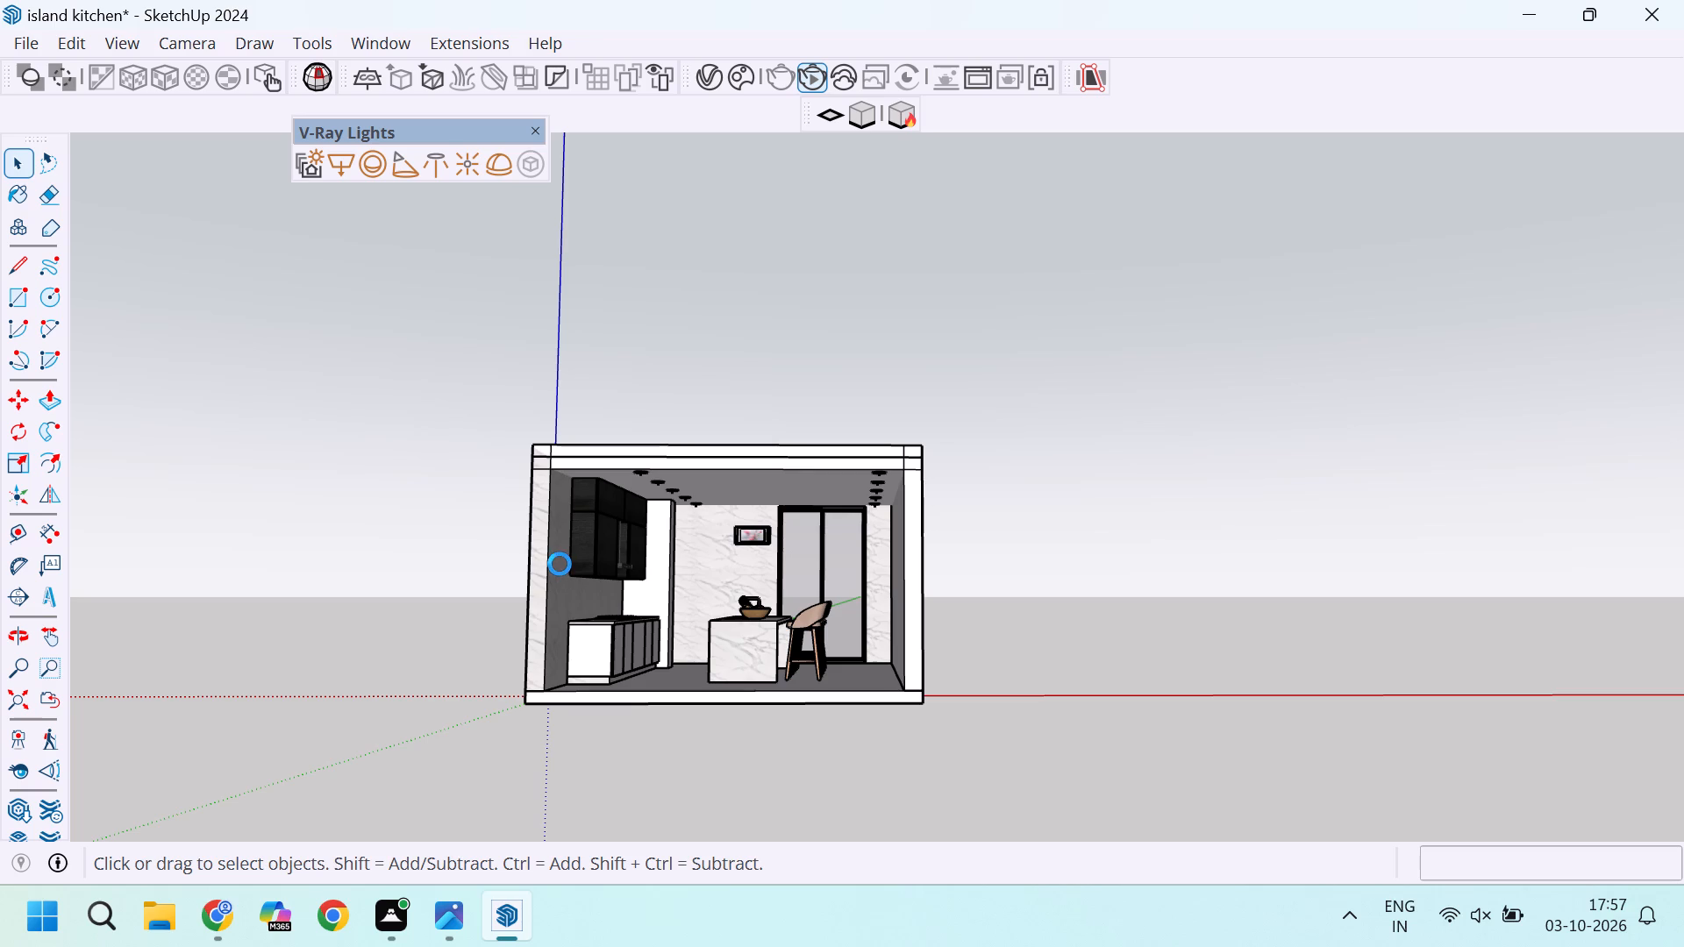
scroll(624, 531, up, 2)
middle_drag(583, 551, 590, 561)
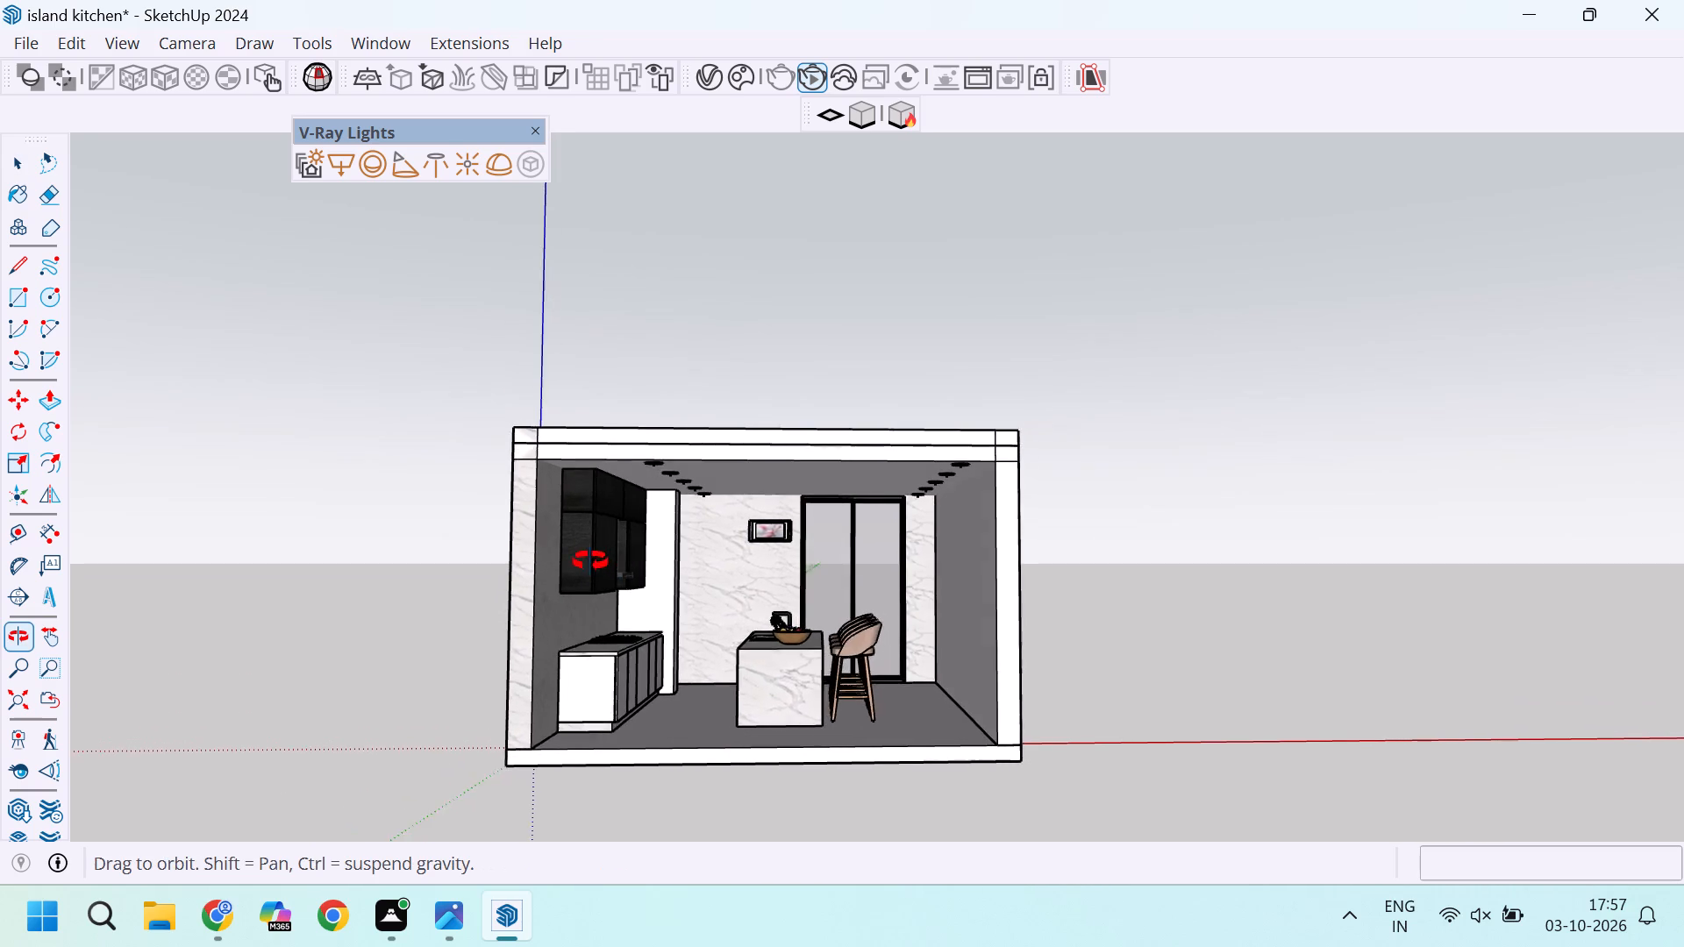
middle_drag(590, 561, 602, 550)
scroll(656, 579, up, 1)
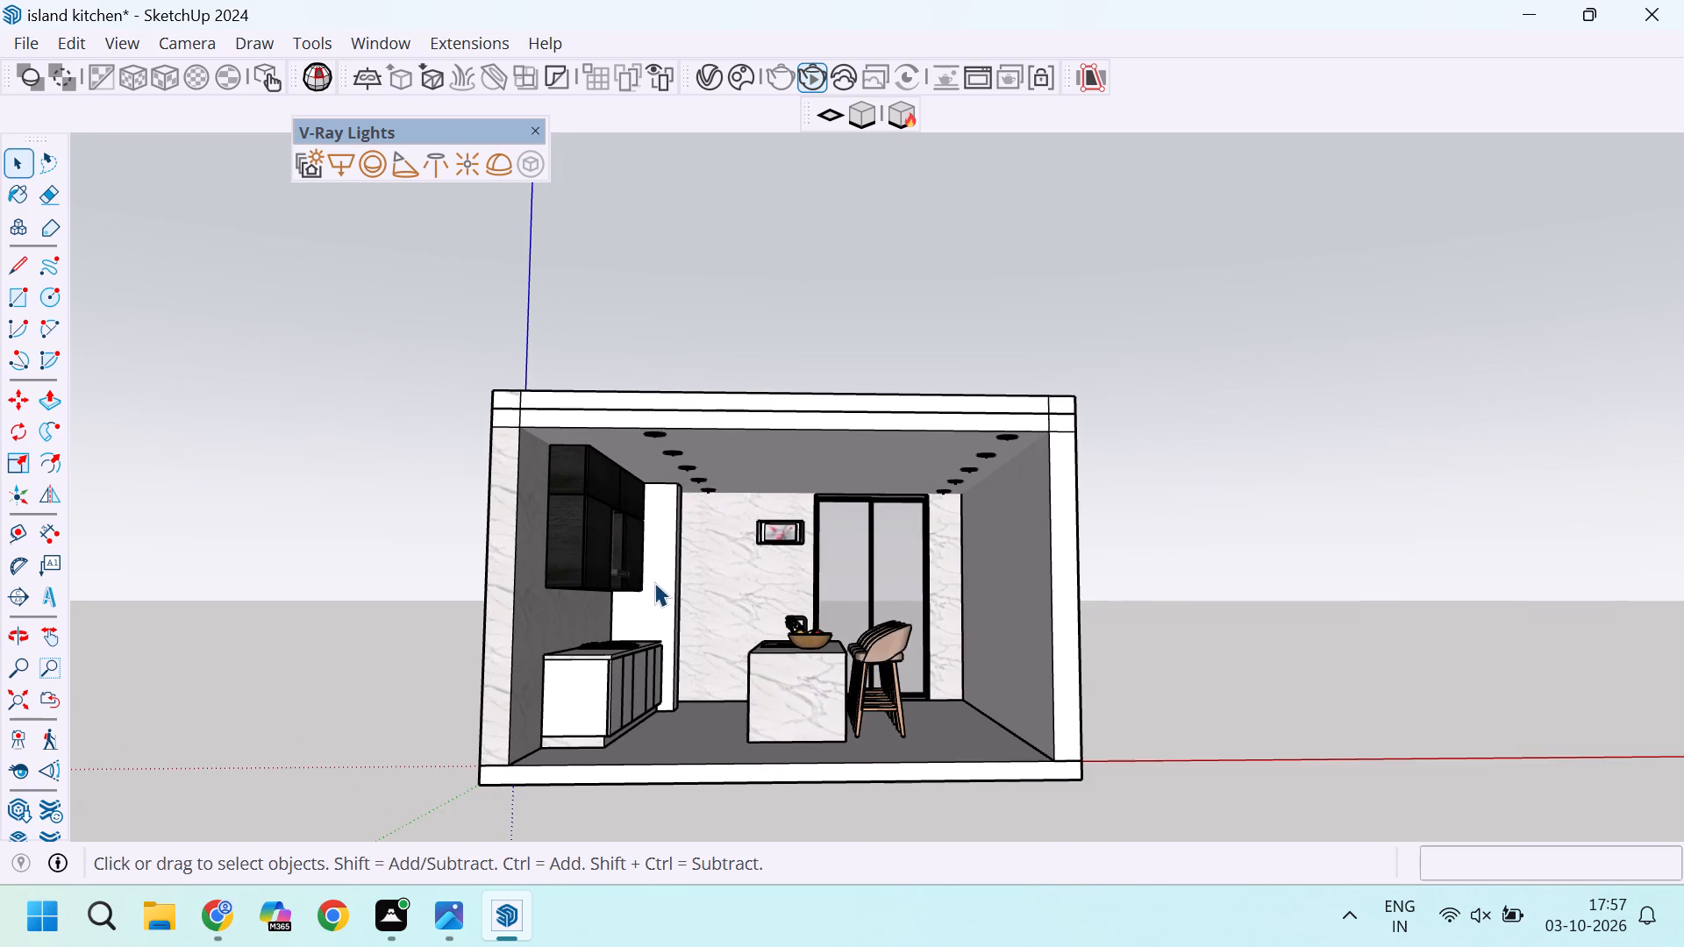
scroll(646, 583, up, 1)
scroll(645, 582, down, 3)
scroll(645, 581, up, 3)
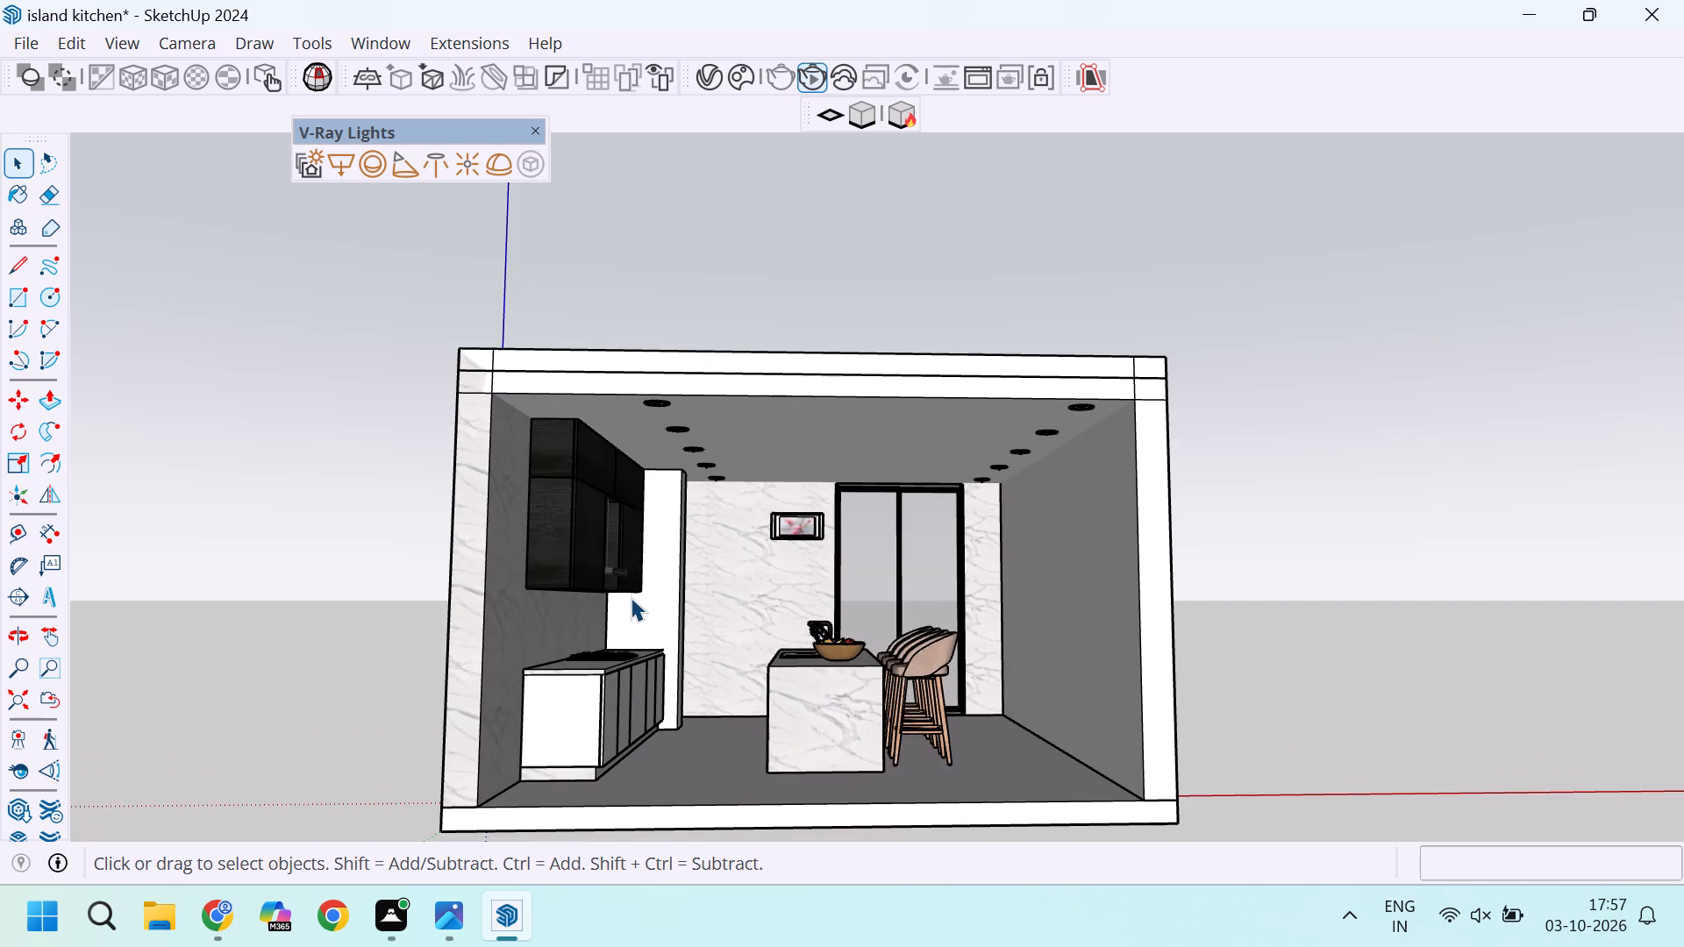
scroll(606, 545, down, 4)
scroll(630, 619, up, 4)
scroll(619, 586, down, 3)
scroll(731, 671, up, 3)
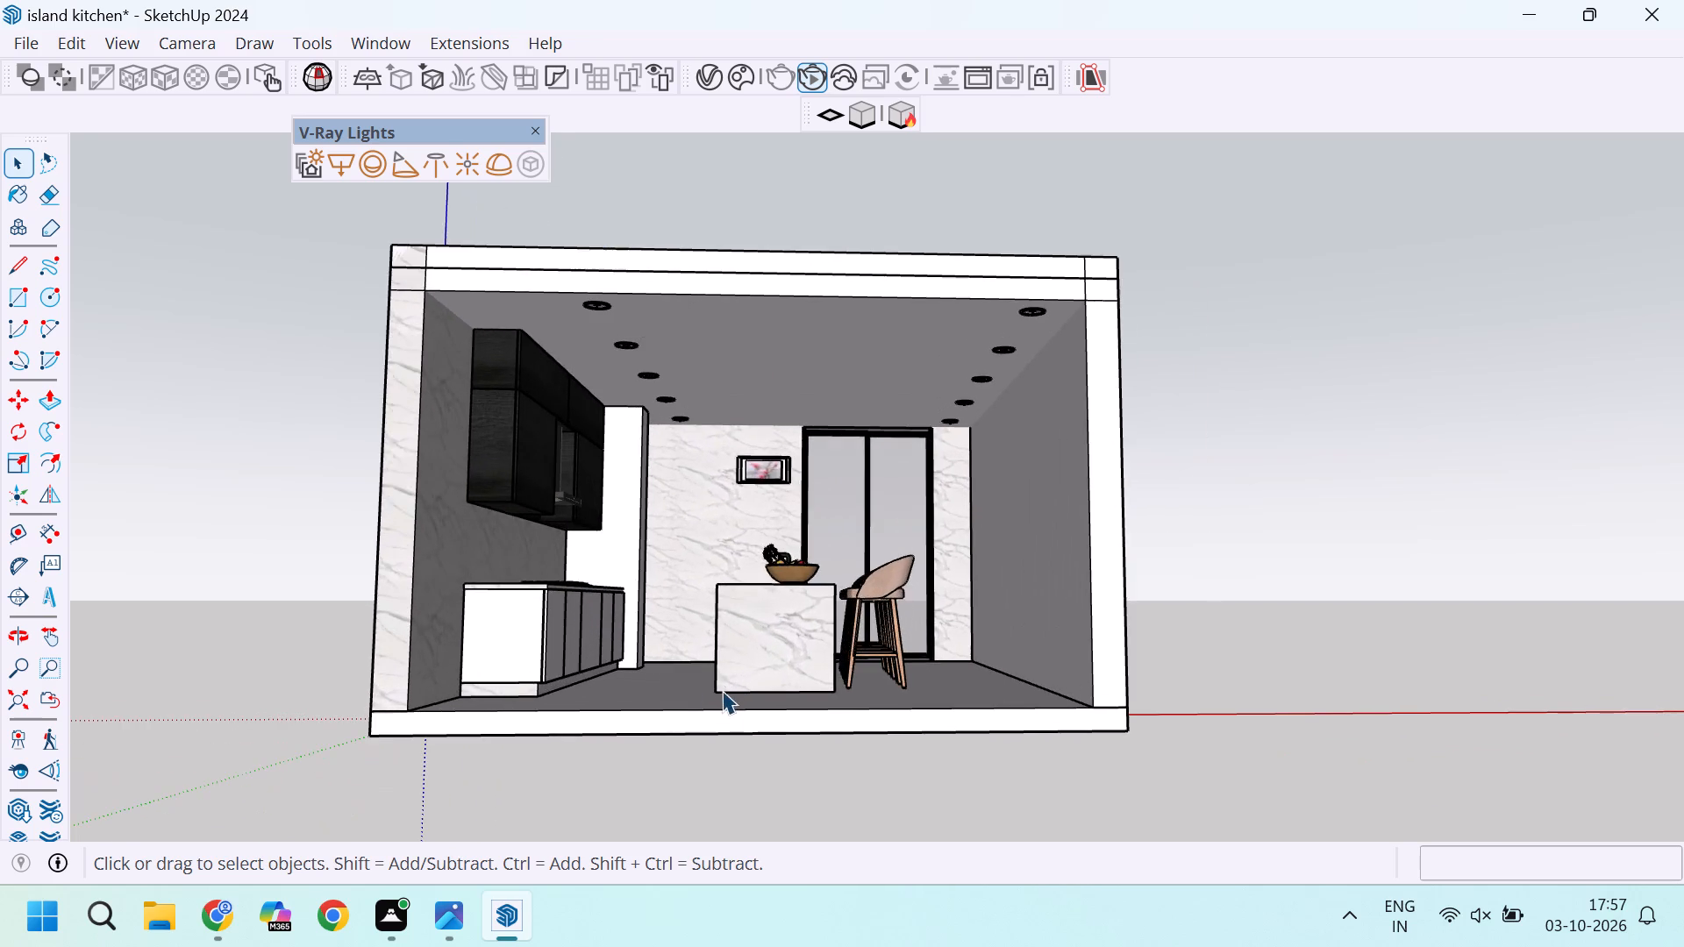
scroll(604, 622, down, 3)
scroll(632, 637, up, 5)
scroll(632, 644, down, 3)
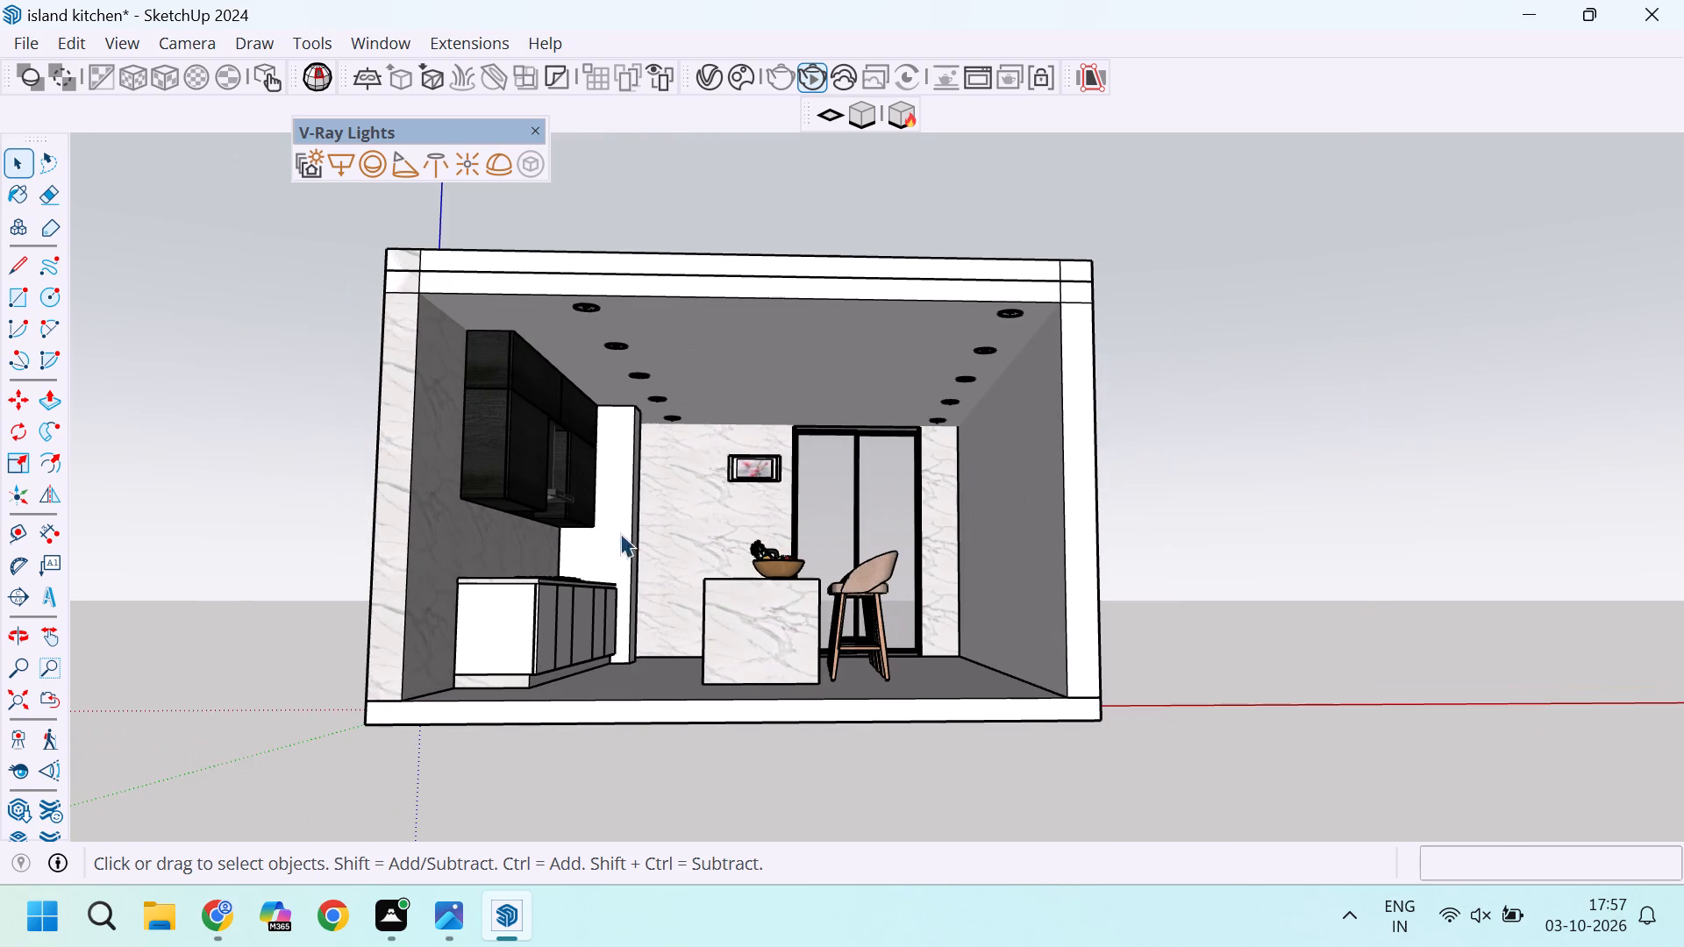
scroll(603, 502, up, 1)
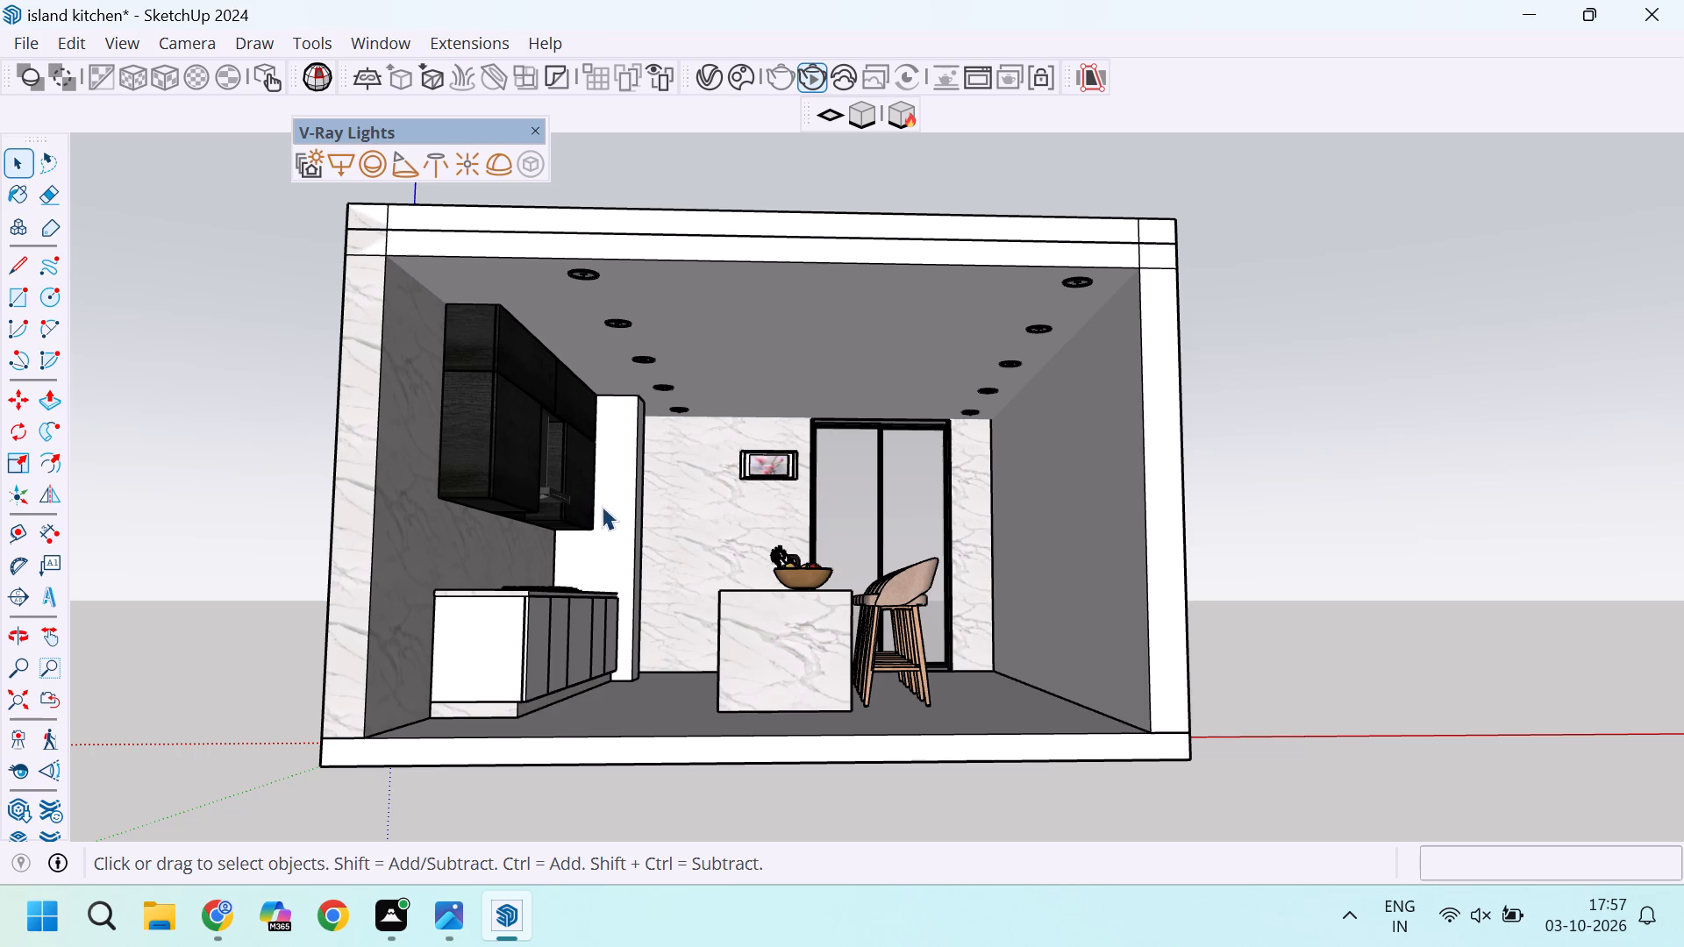
scroll(945, 650, down, 1)
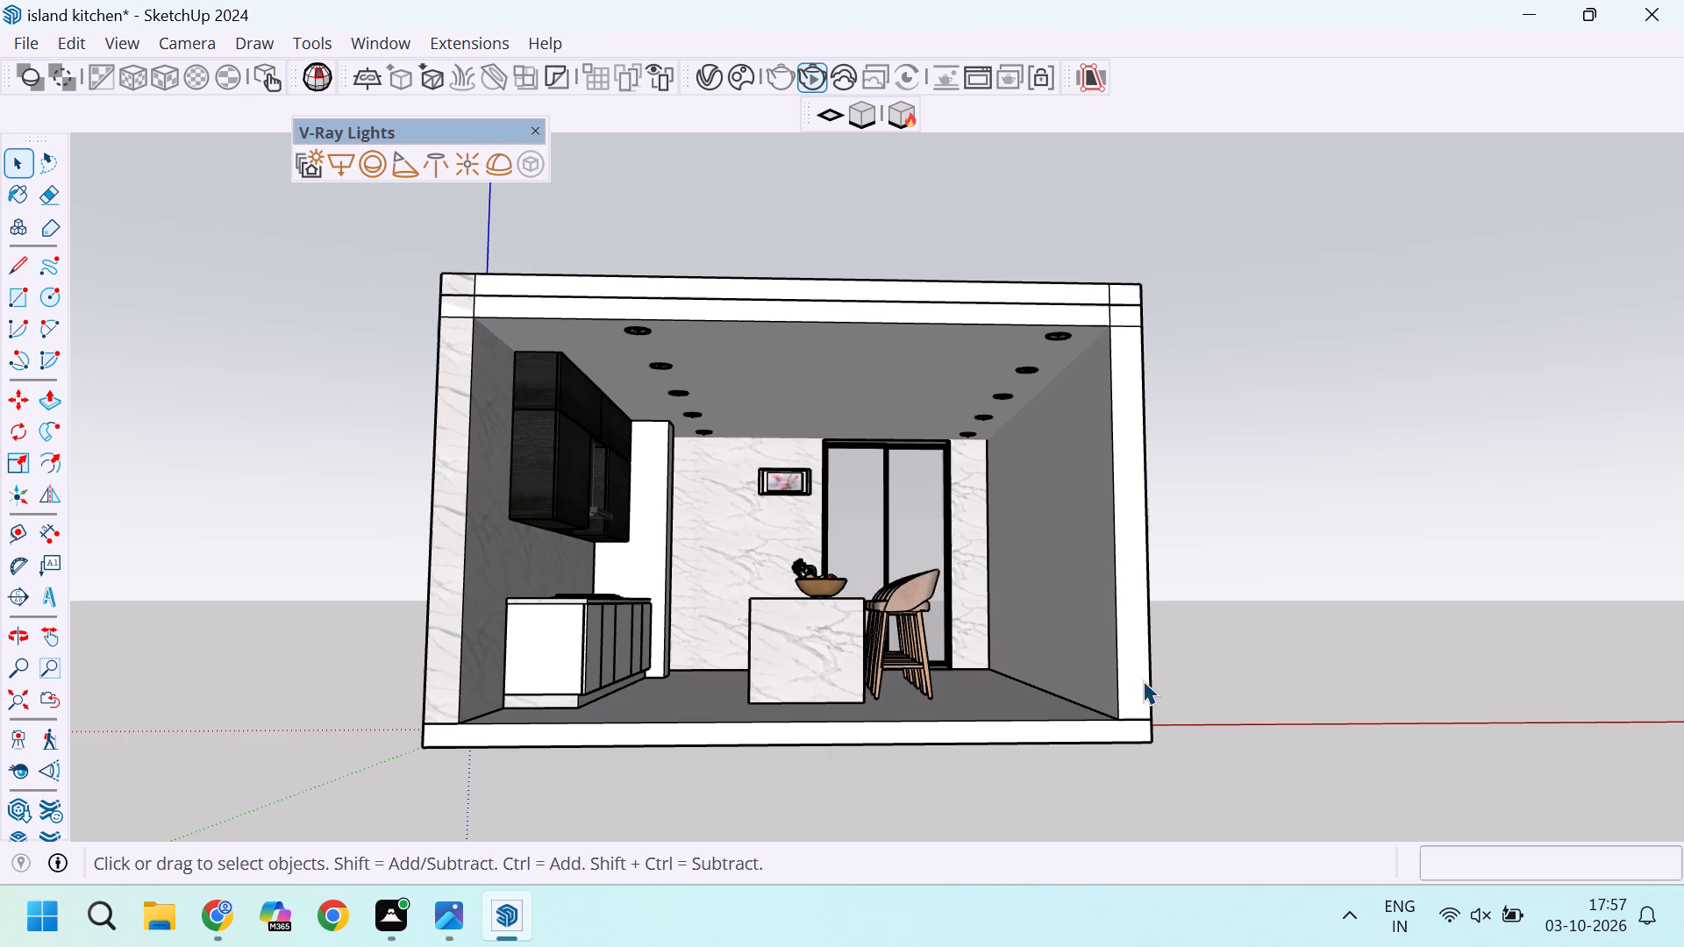
scroll(1137, 680, down, 4)
scroll(1025, 651, up, 6)
scroll(940, 674, down, 9)
scroll(864, 616, up, 10)
scroll(387, 479, down, 4)
scroll(536, 509, up, 4)
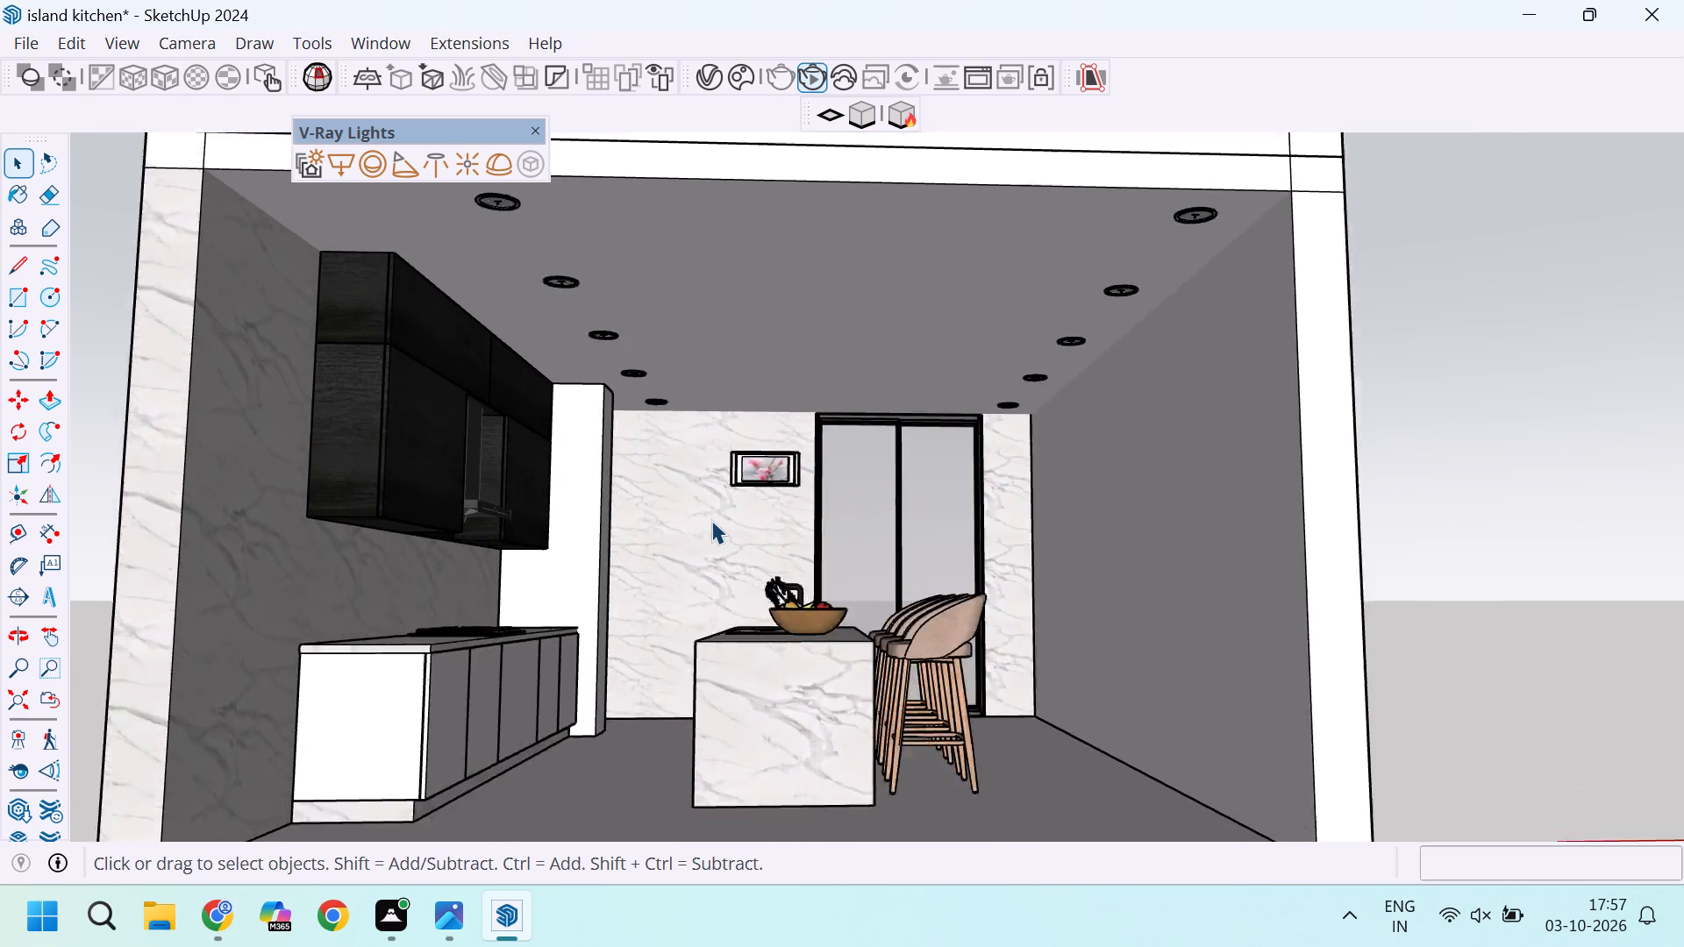
scroll(794, 466, down, 4)
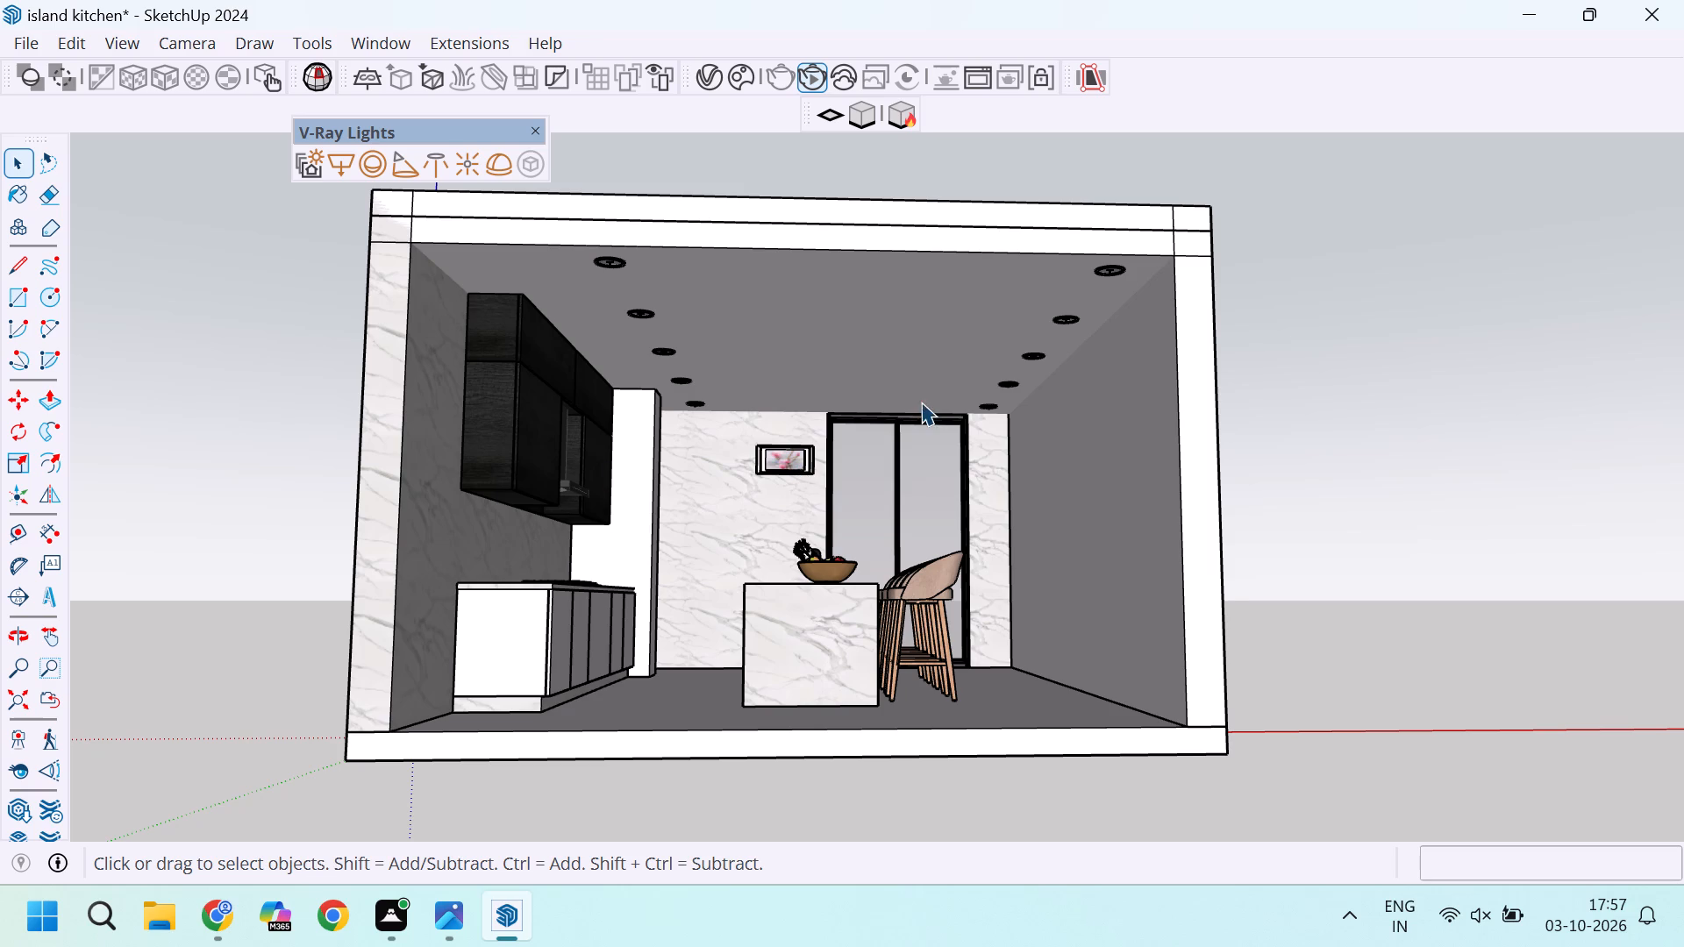
scroll(917, 416, down, 3)
scroll(655, 283, up, 1)
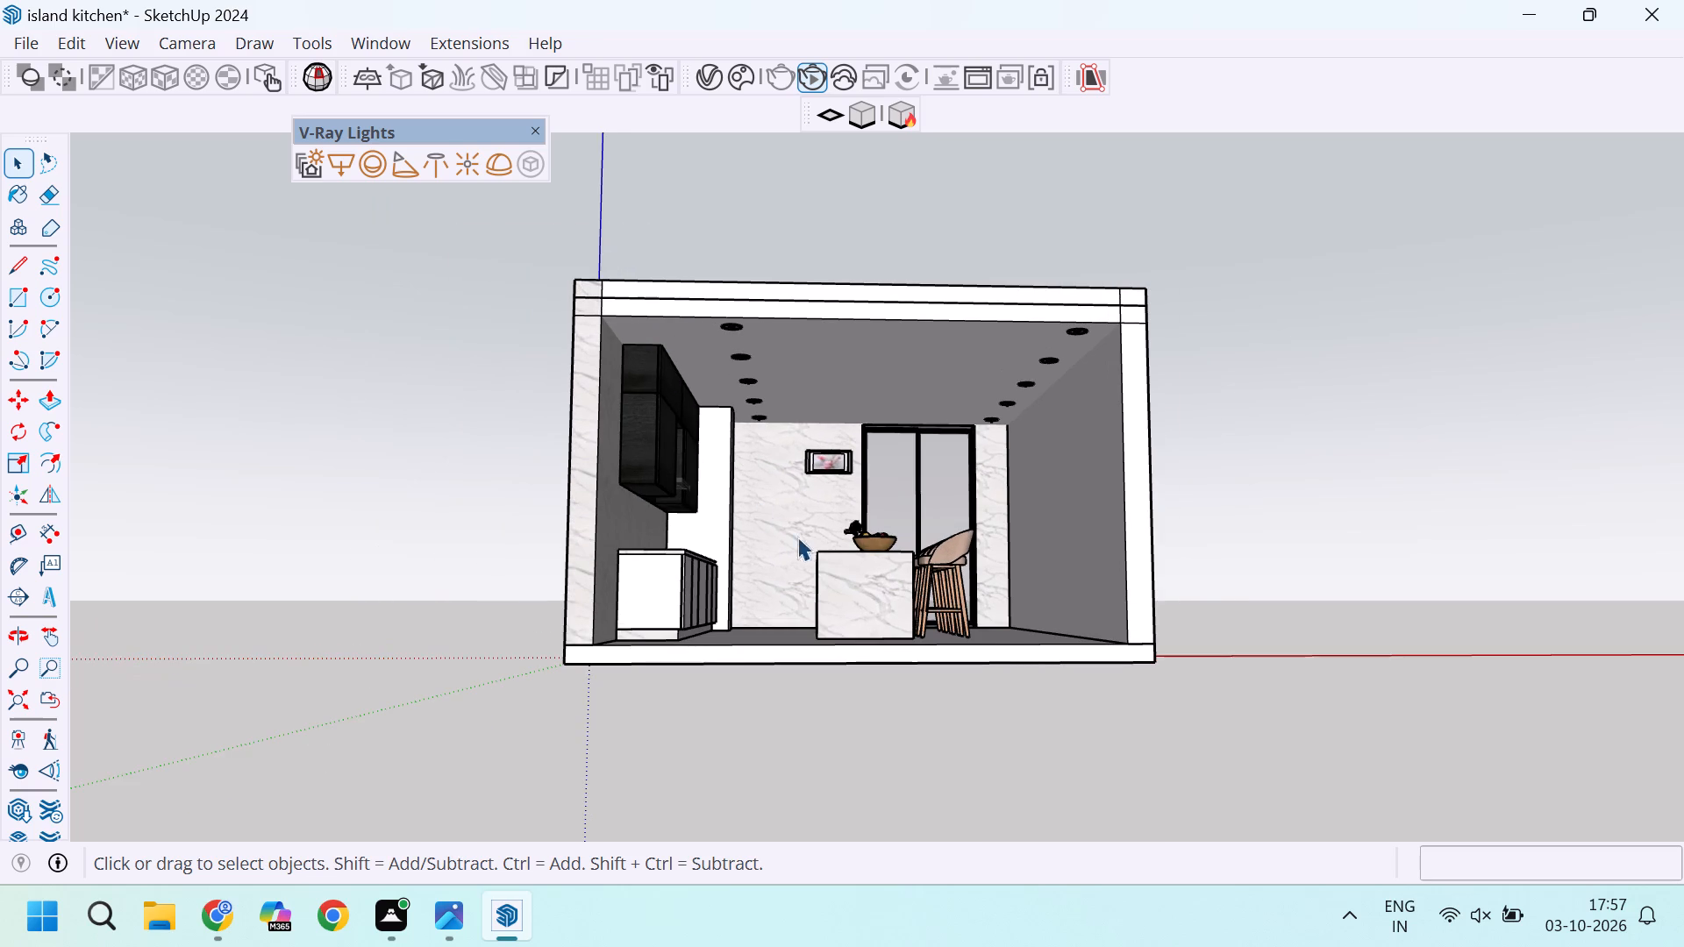
scroll(831, 560, up, 2)
scroll(644, 528, down, 3)
scroll(738, 572, up, 3)
scroll(617, 597, up, 1)
scroll(625, 597, down, 3)
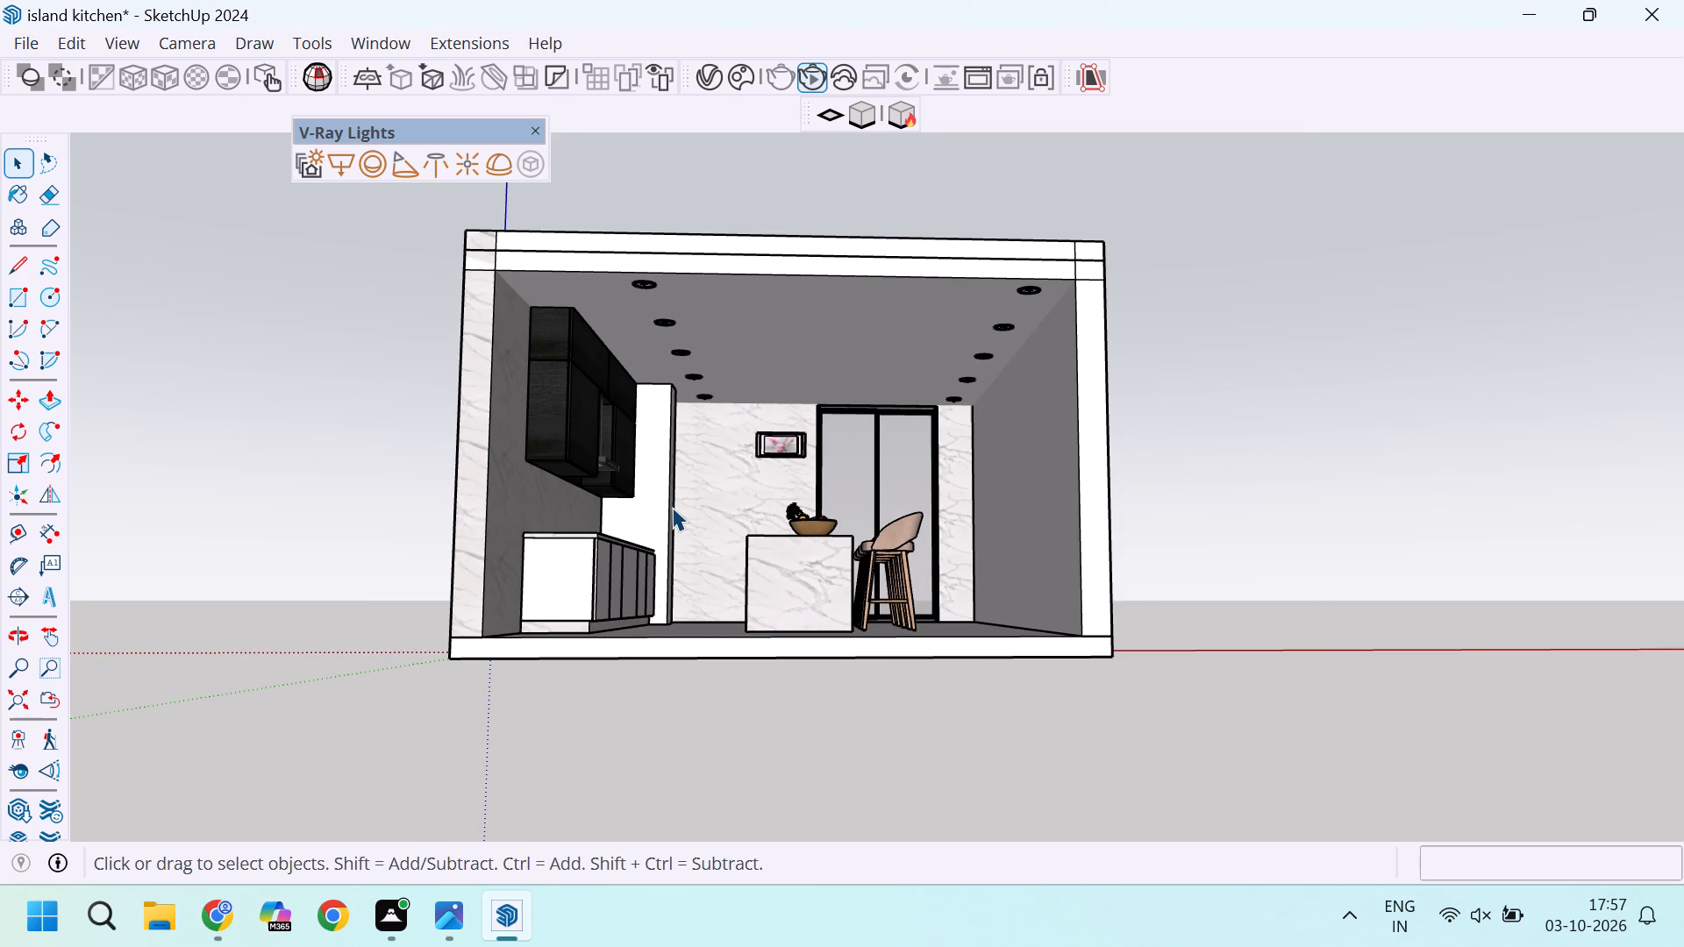
scroll(602, 486, down, 4)
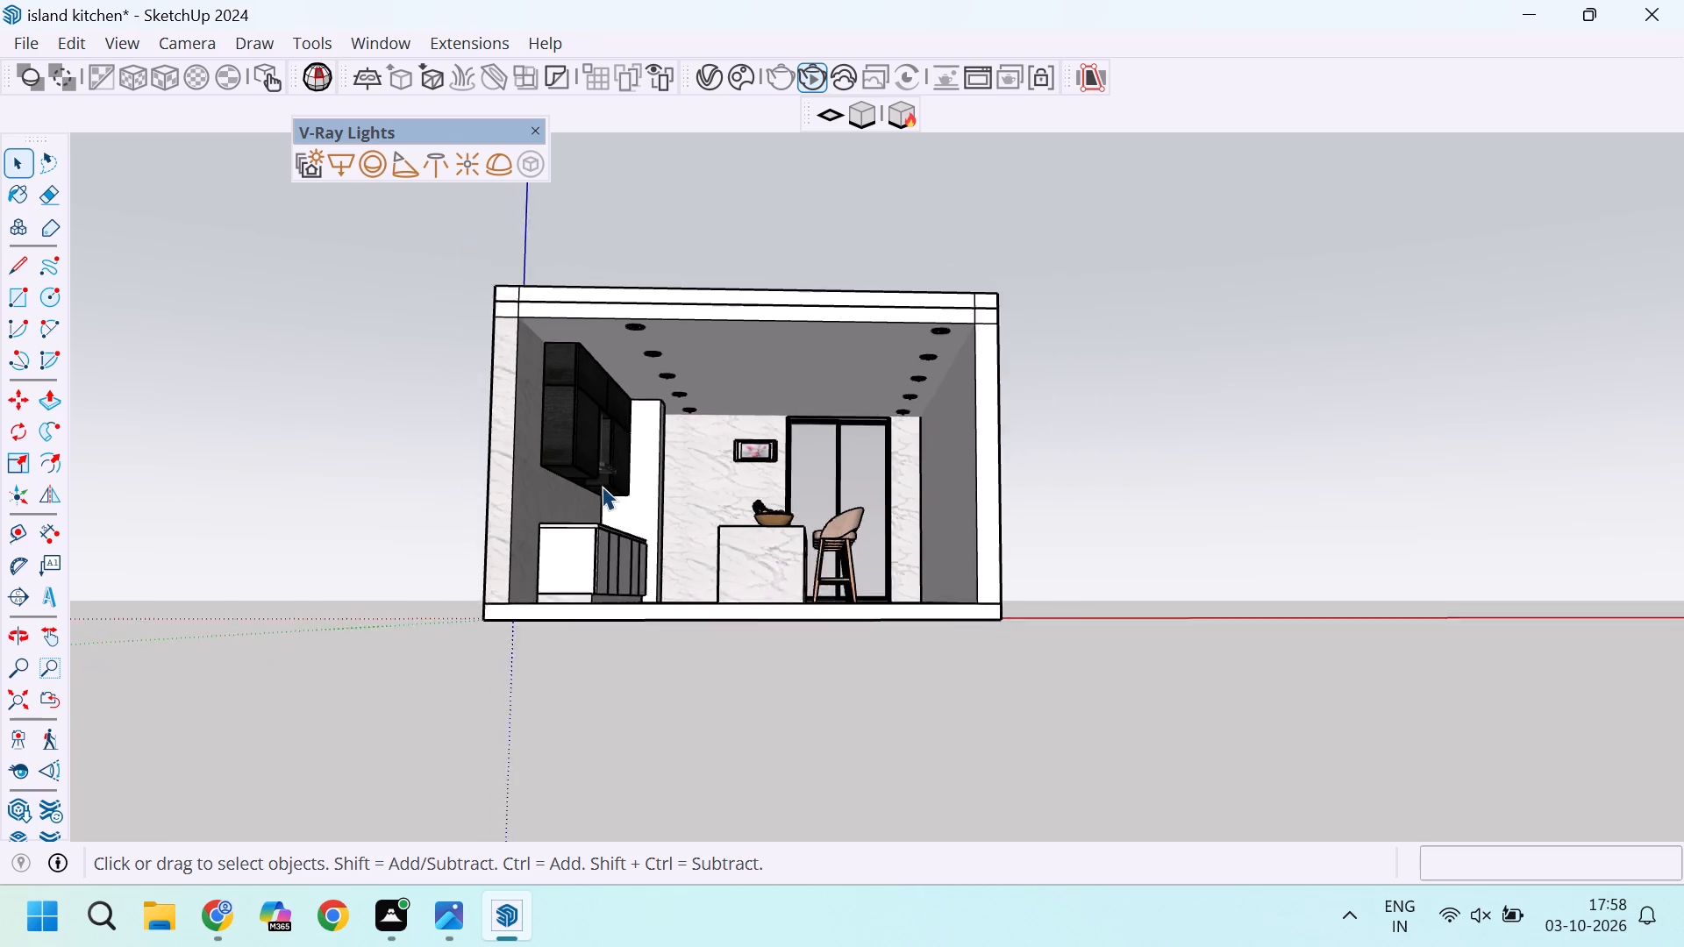
Examine the kitchen through its open front from a slightly higher viewpoint, covering the counter, island, stools and floor.
scroll(599, 443, up, 4)
scroll(532, 224, up, 1)
middle_drag(532, 224, 541, 239)
scroll(624, 429, up, 1)
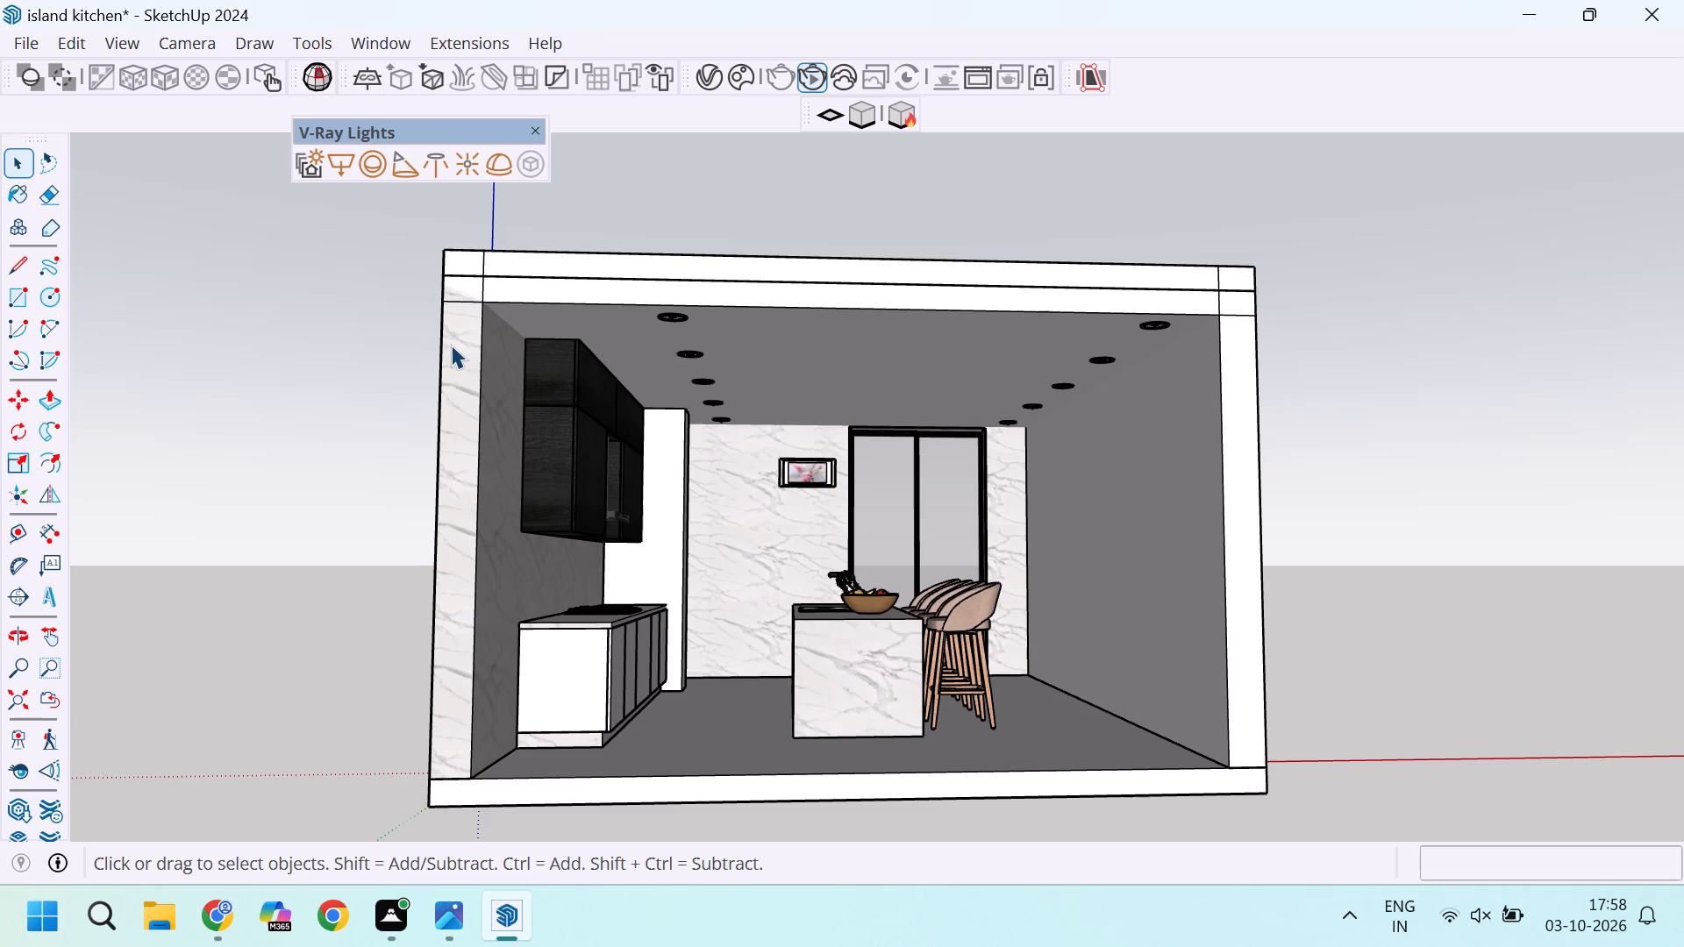
scroll(461, 428, down, 5)
scroll(539, 530, up, 3)
scroll(586, 589, up, 1)
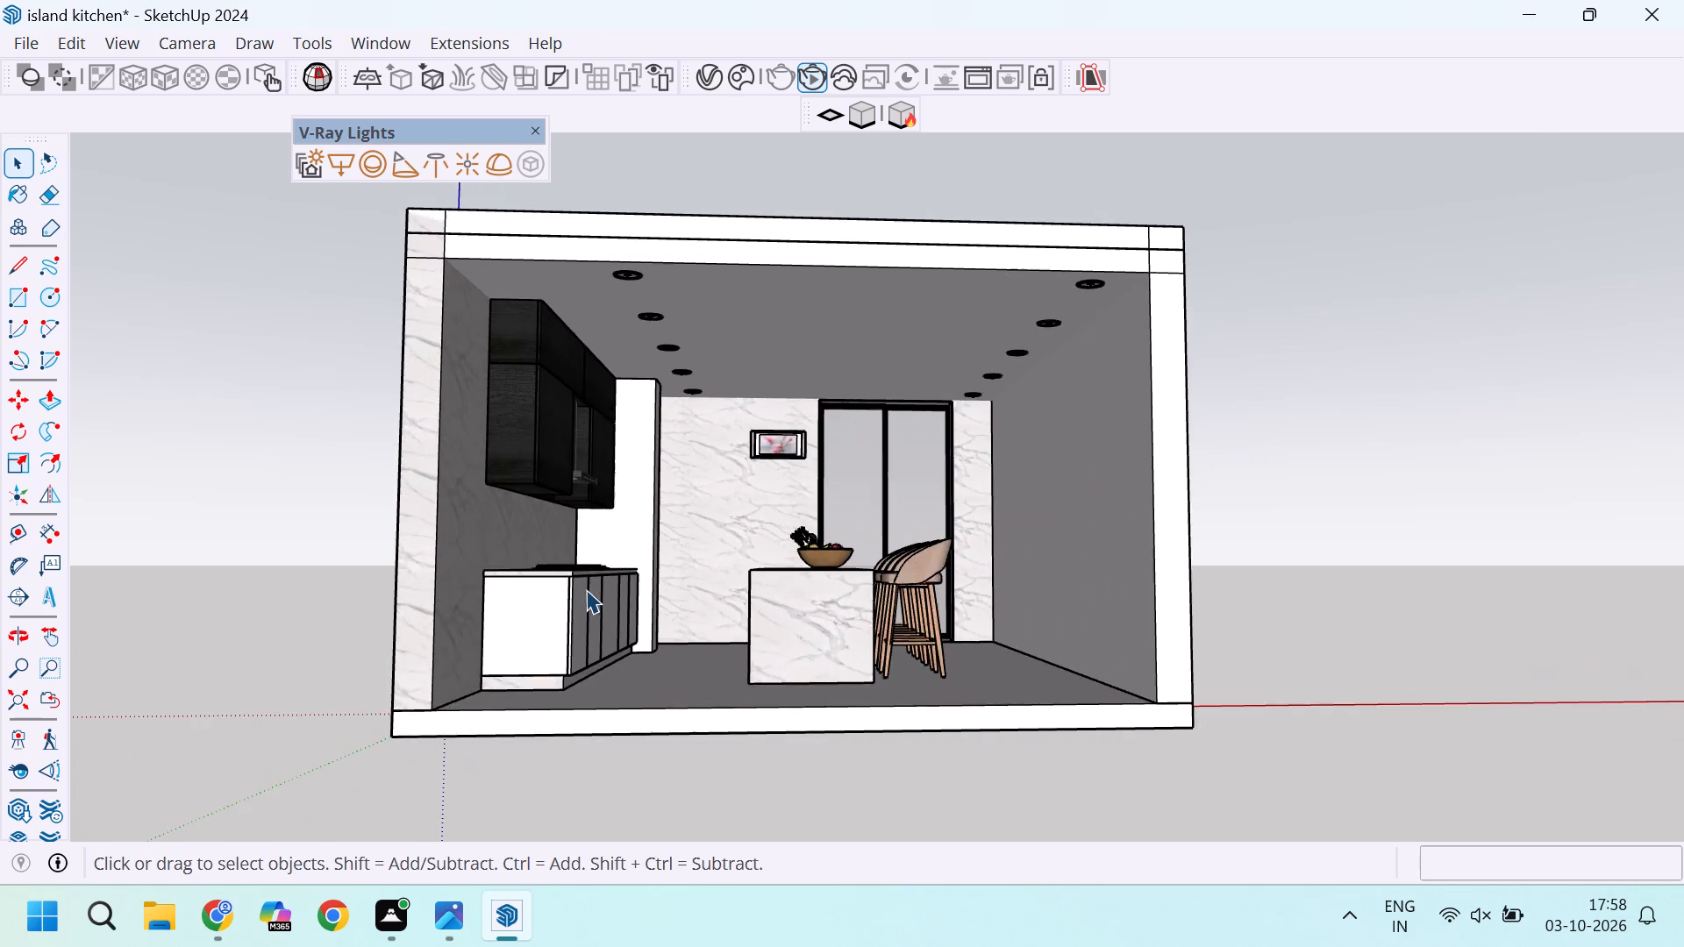
scroll(586, 589, up, 7)
scroll(535, 615, down, 4)
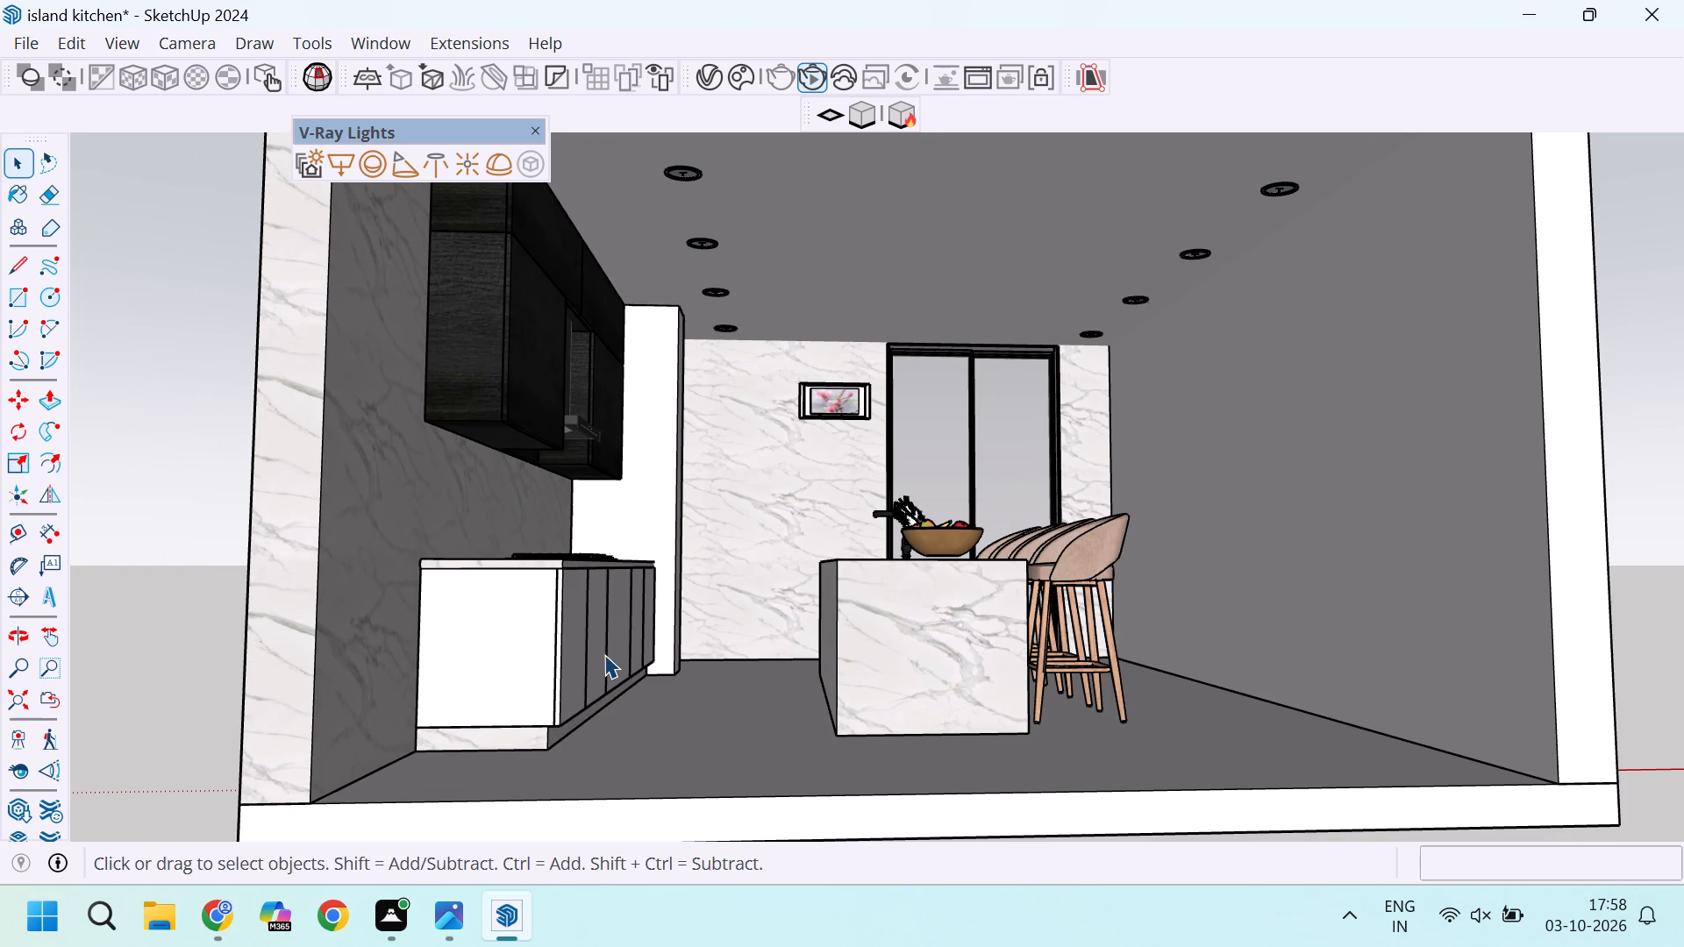
scroll(629, 628, down, 3)
scroll(627, 642, up, 3)
scroll(625, 644, down, 5)
Inspect the row of bar stools beside the marble island up close, selecting the nearest stool.
middle_drag(810, 684, 729, 698)
scroll(837, 692, up, 3)
middle_drag(818, 681, 788, 682)
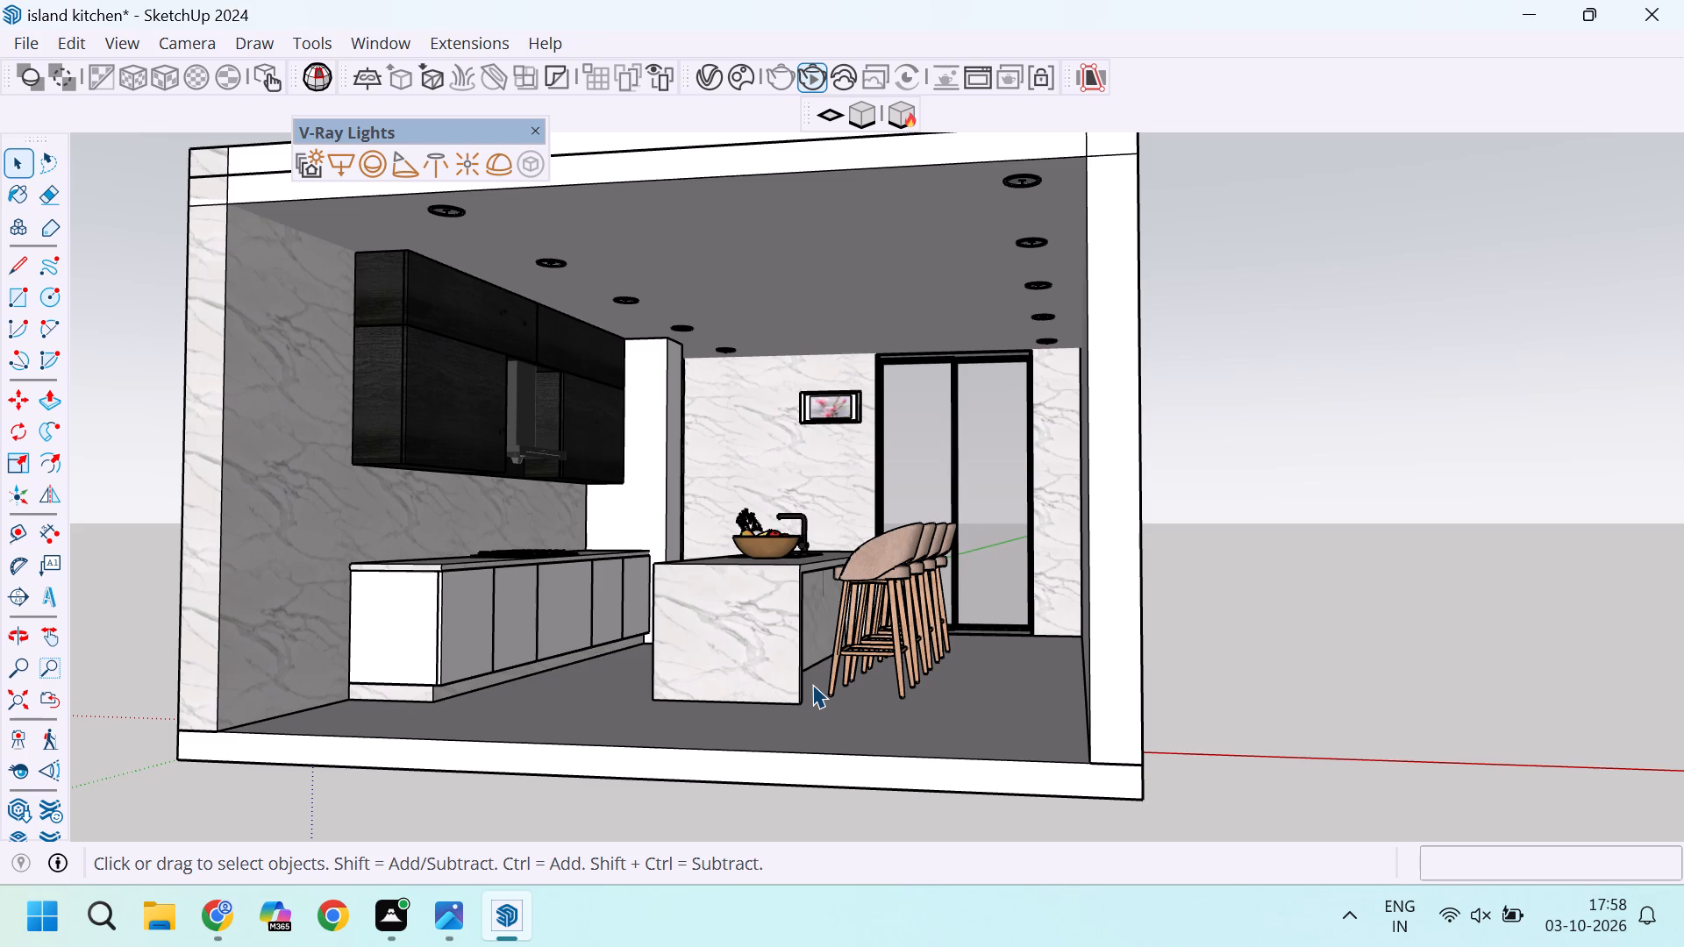
scroll(793, 699, up, 7)
middle_drag(866, 655, 802, 724)
scroll(817, 701, up, 10)
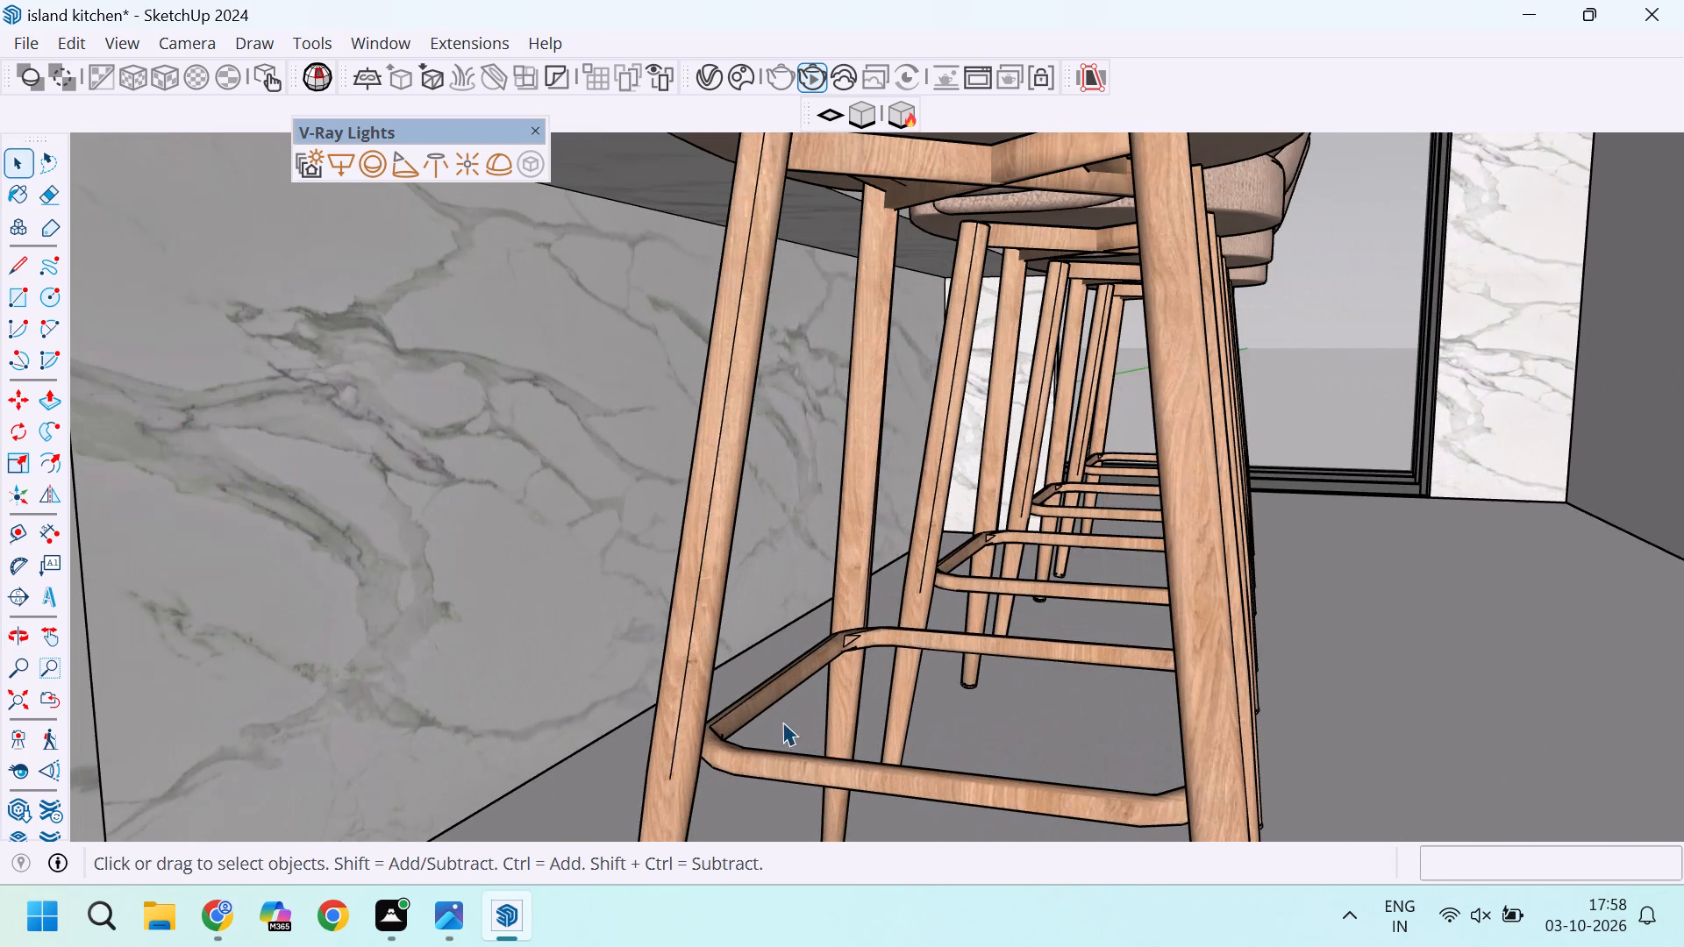
click(730, 714)
scroll(787, 703, down, 14)
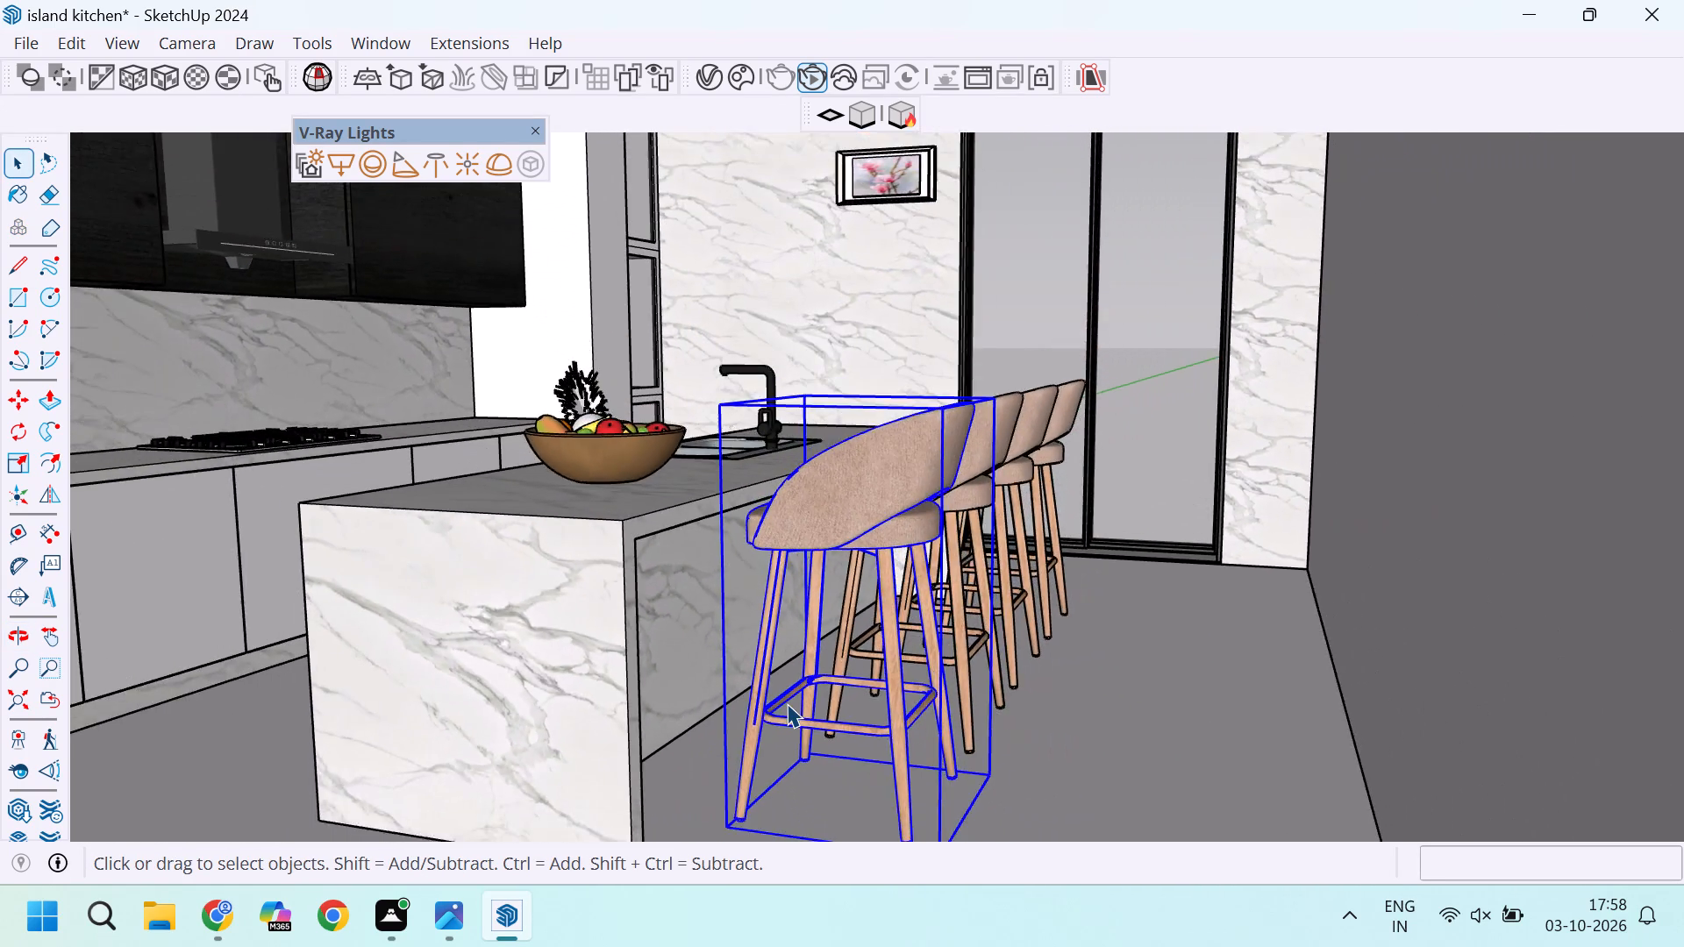
scroll(787, 703, down, 3)
scroll(795, 765, up, 5)
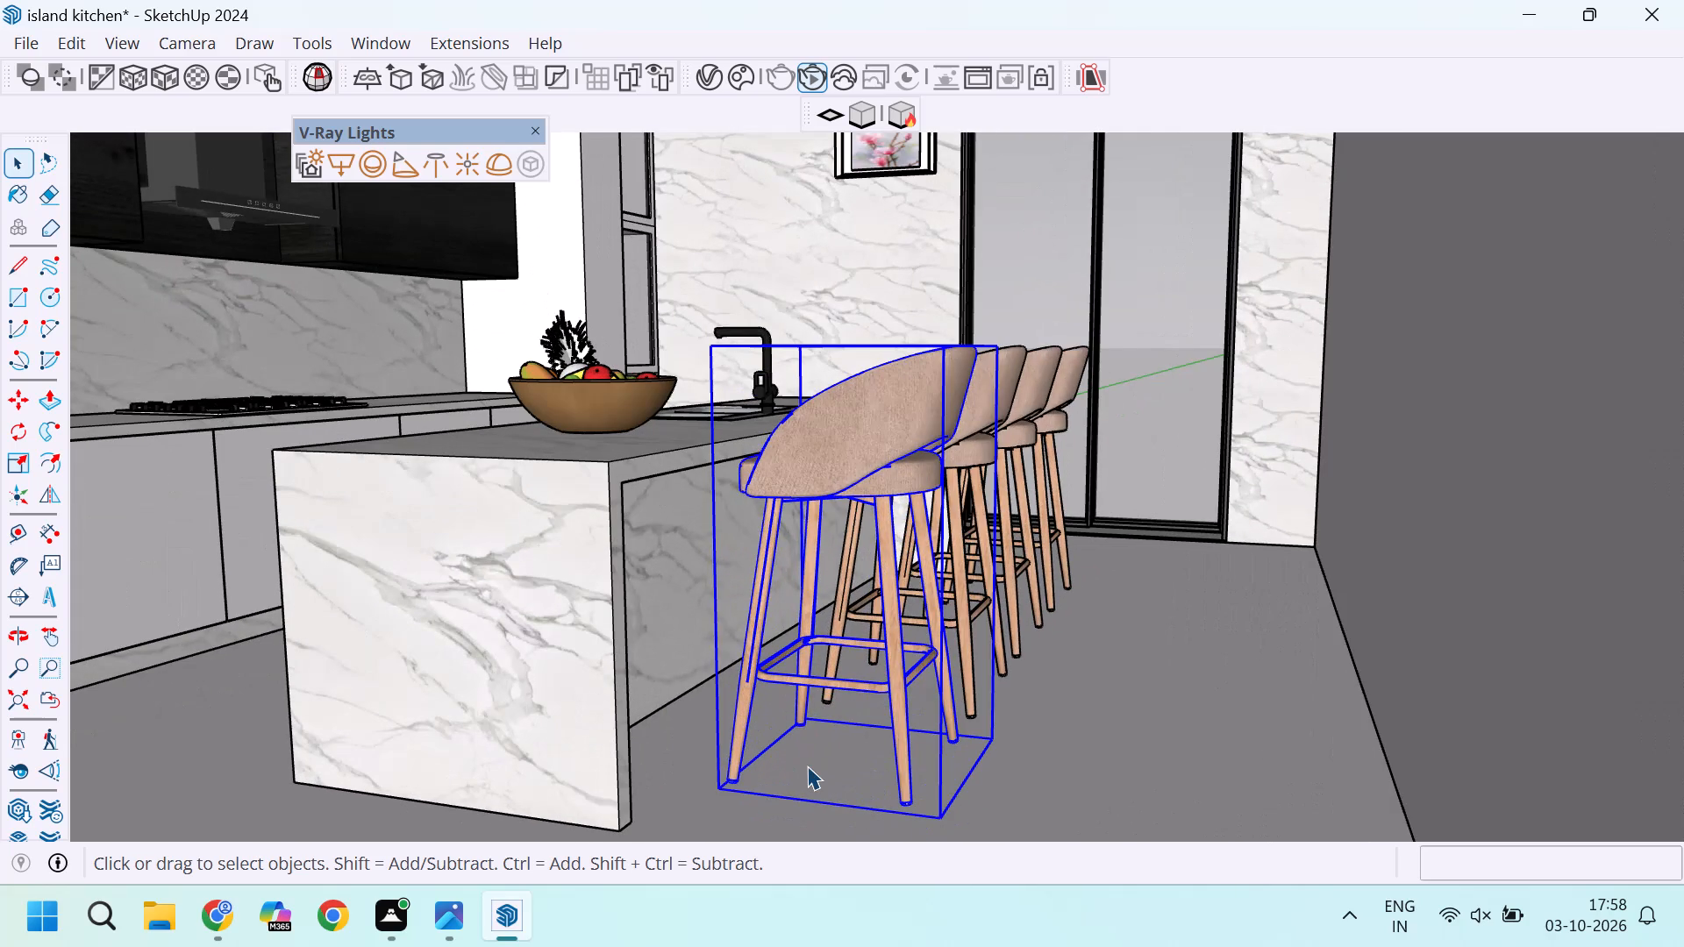
Clear the selection of the bar stool nearest the island's front end.
scroll(888, 743, down, 8)
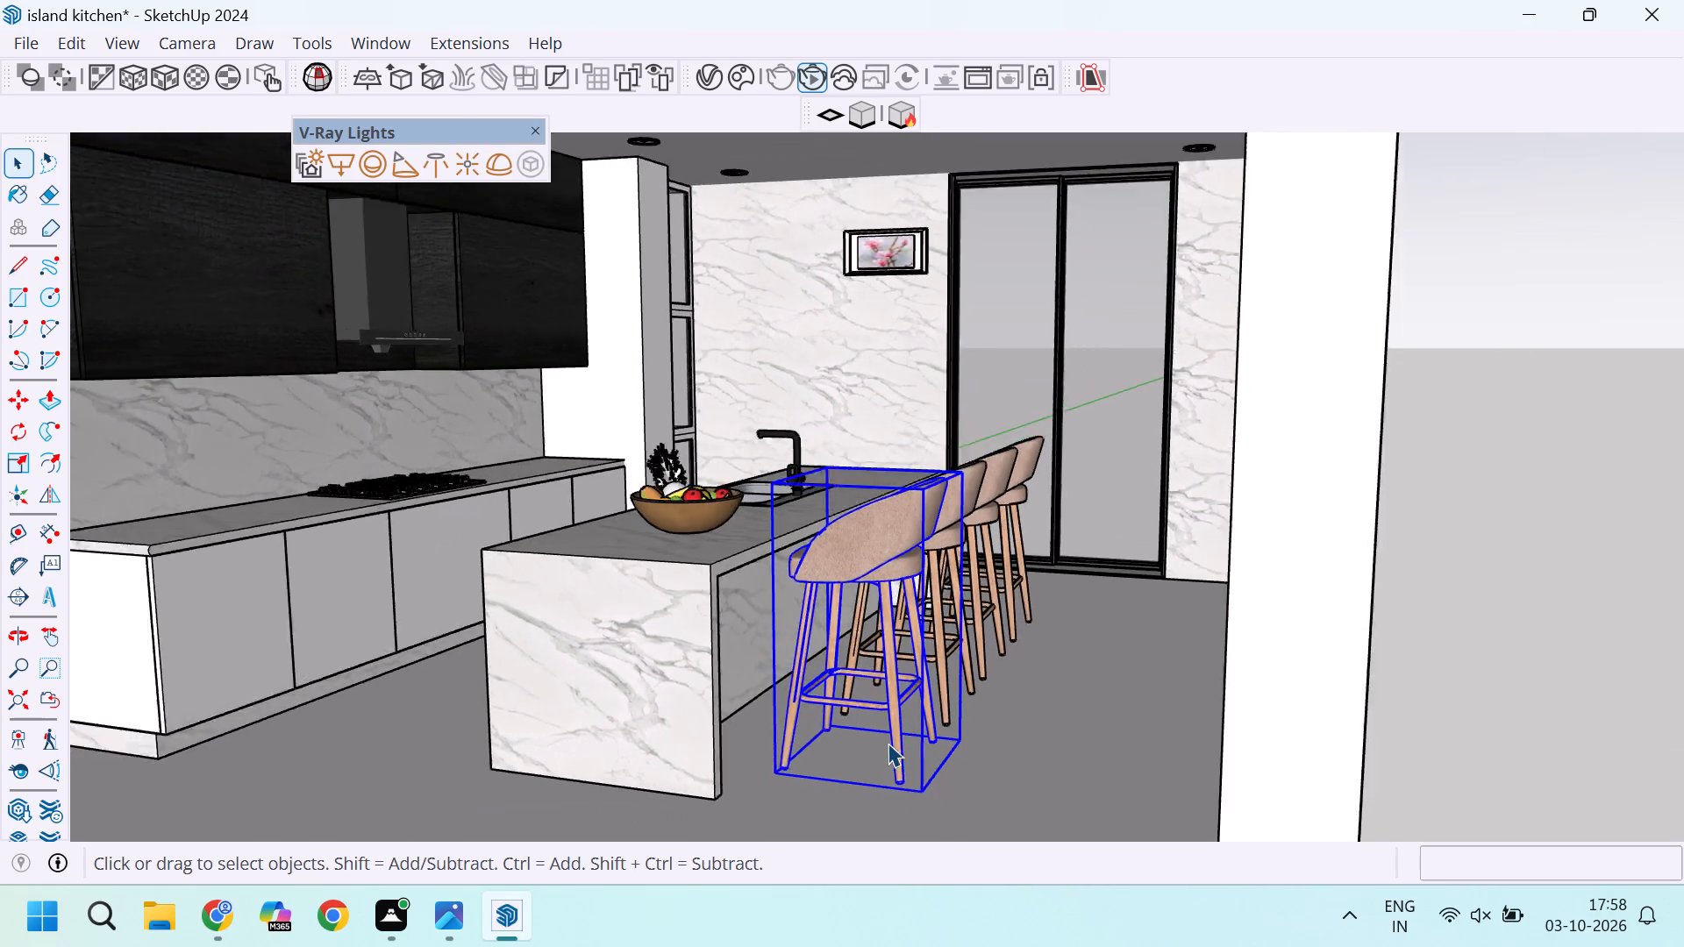
scroll(888, 743, down, 2)
click(1399, 556)
Examine the island, sink, fruit bowl, stools and hob from a raised viewpoint, finishing level with the room's open front.
scroll(1103, 589, down, 5)
scroll(1095, 589, up, 3)
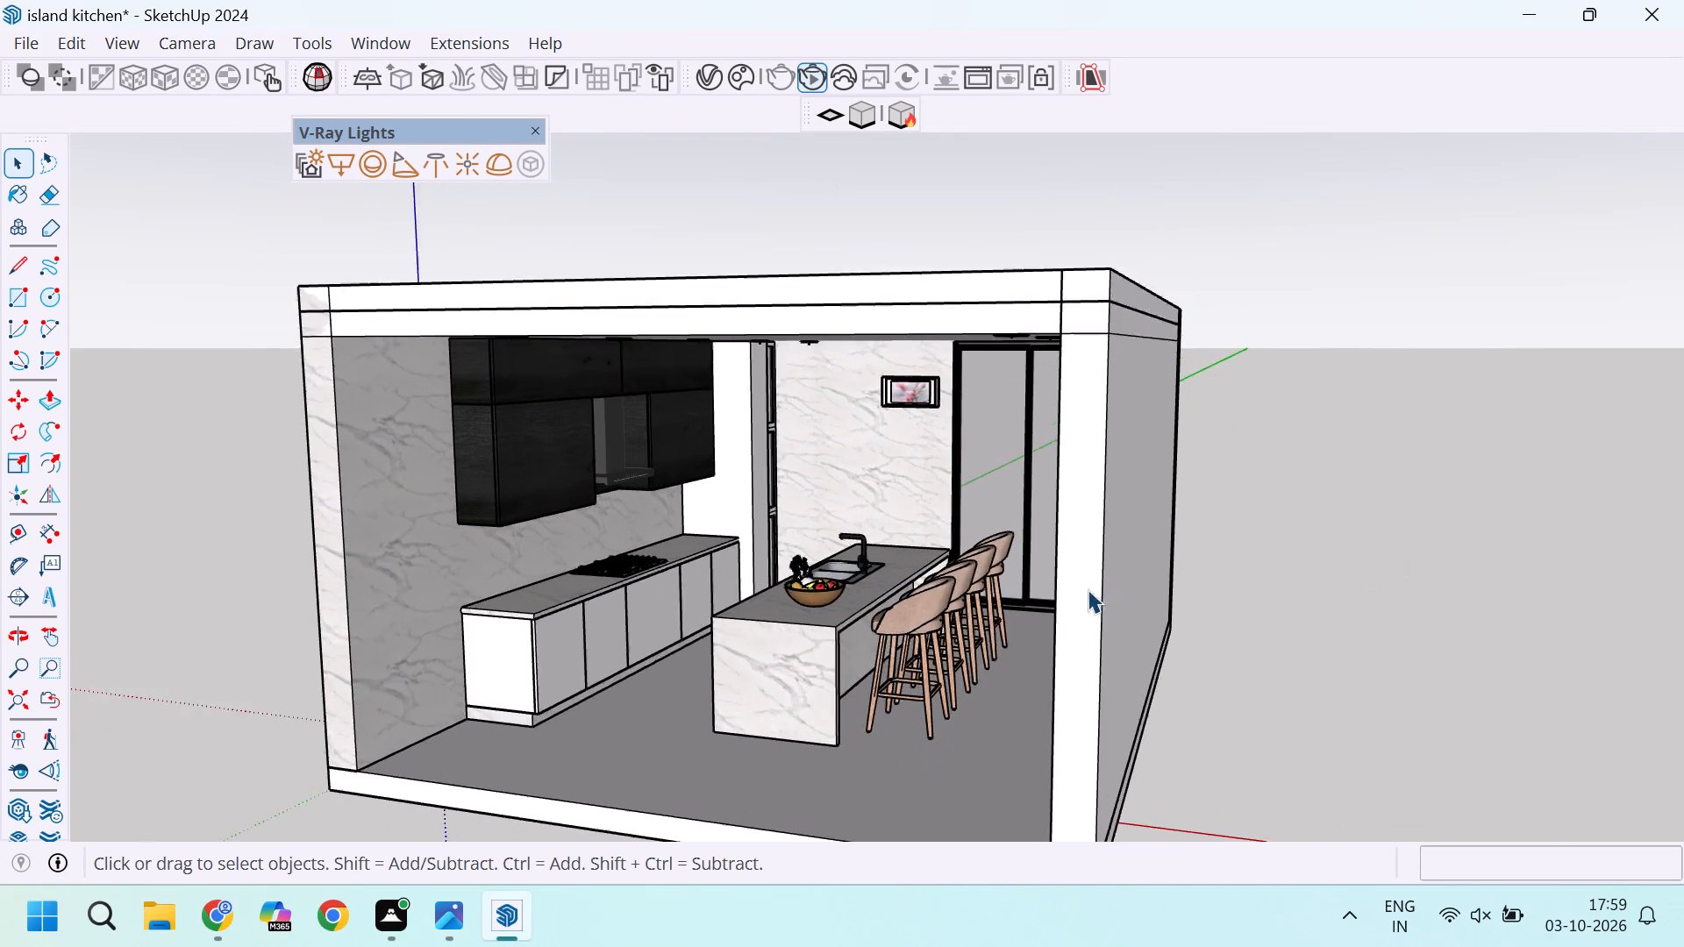
scroll(1088, 589, up, 10)
scroll(923, 576, up, 1)
middle_drag(923, 576, 1033, 701)
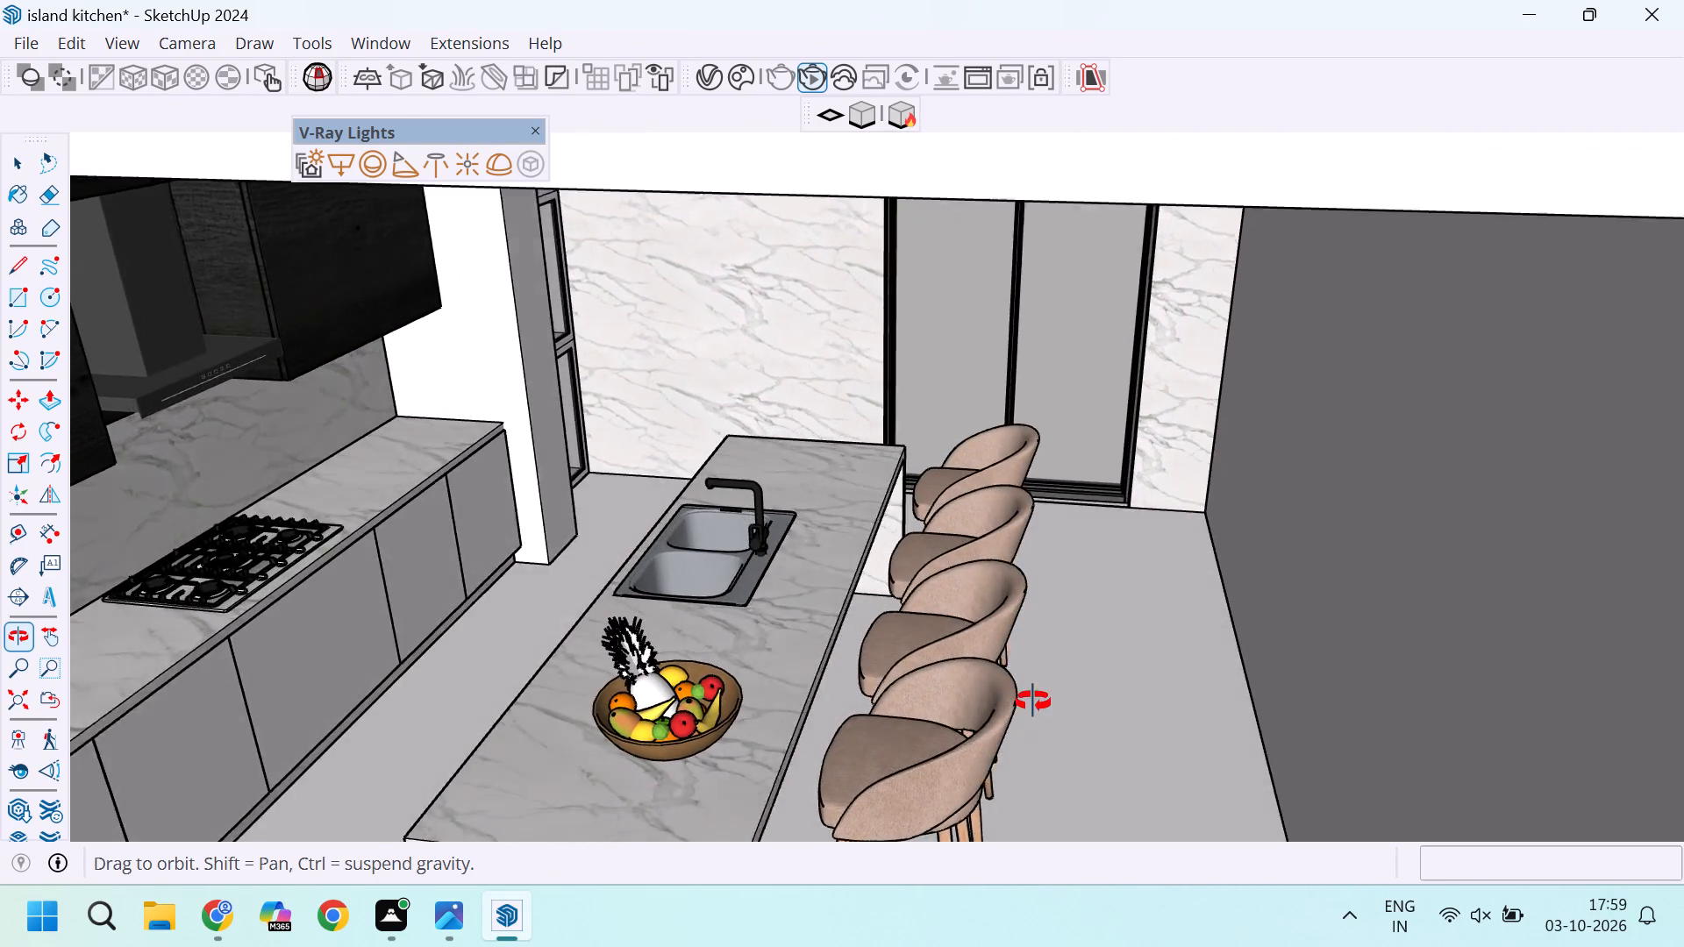
middle_drag(1033, 701, 1042, 698)
scroll(1036, 687, down, 10)
scroll(1013, 692, up, 4)
scroll(1026, 701, down, 4)
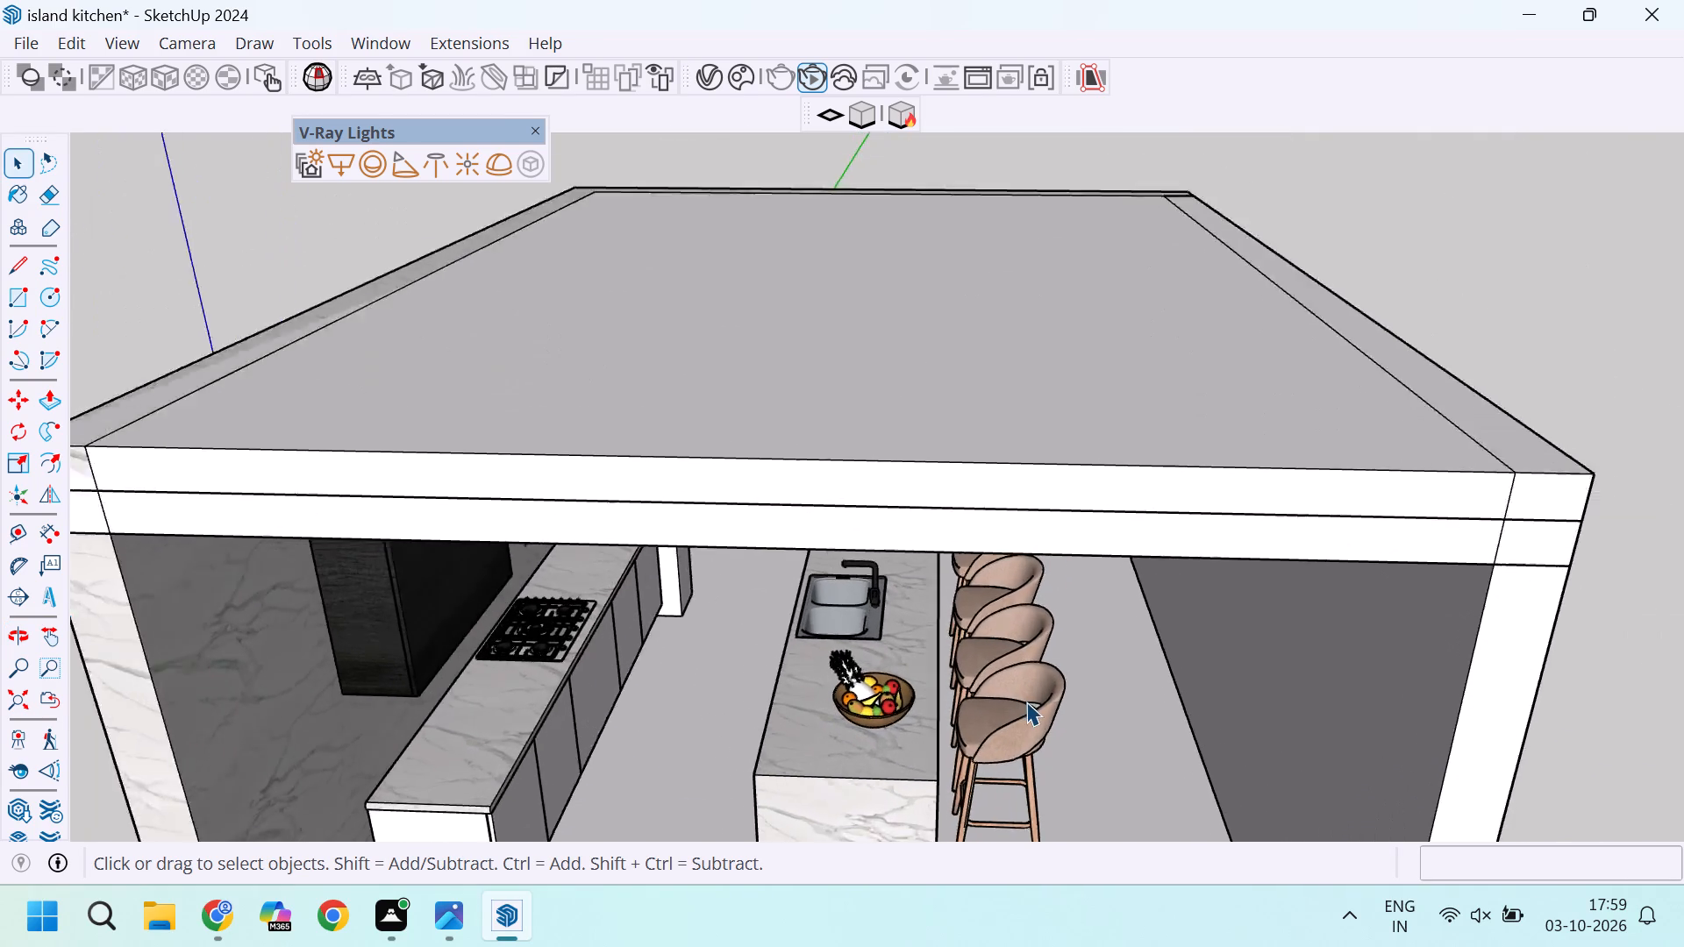
scroll(1026, 701, down, 1)
scroll(943, 719, down, 5)
scroll(928, 708, up, 19)
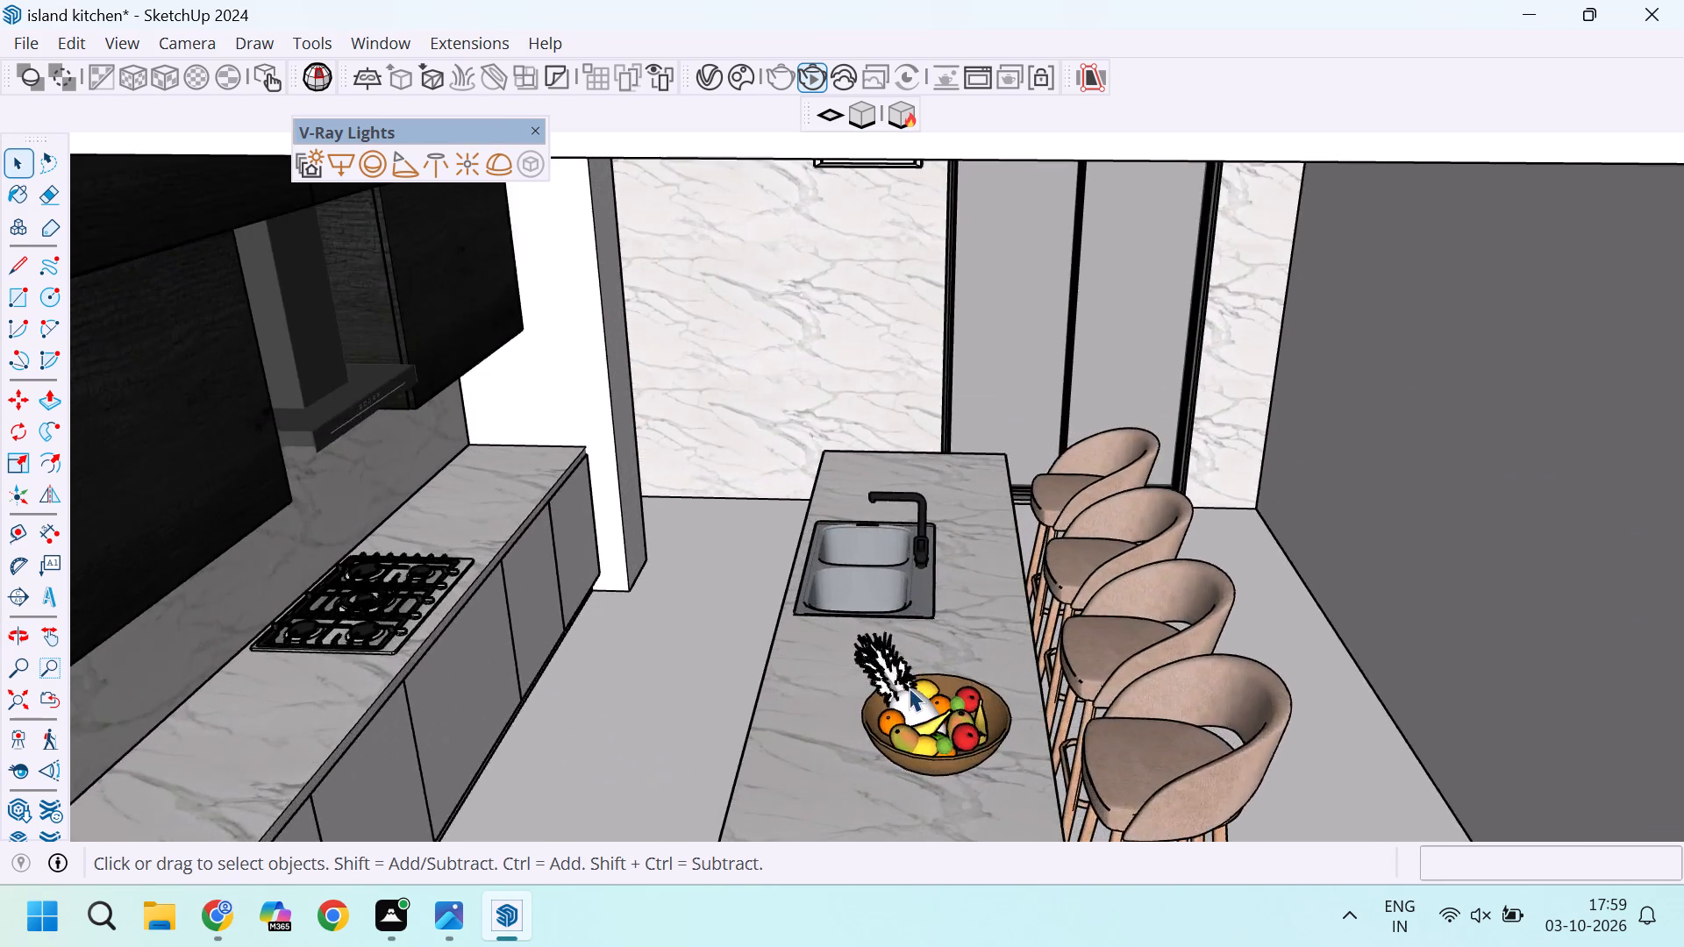
scroll(909, 687, up, 6)
scroll(867, 625, down, 5)
scroll(866, 625, down, 20)
scroll(866, 625, down, 1)
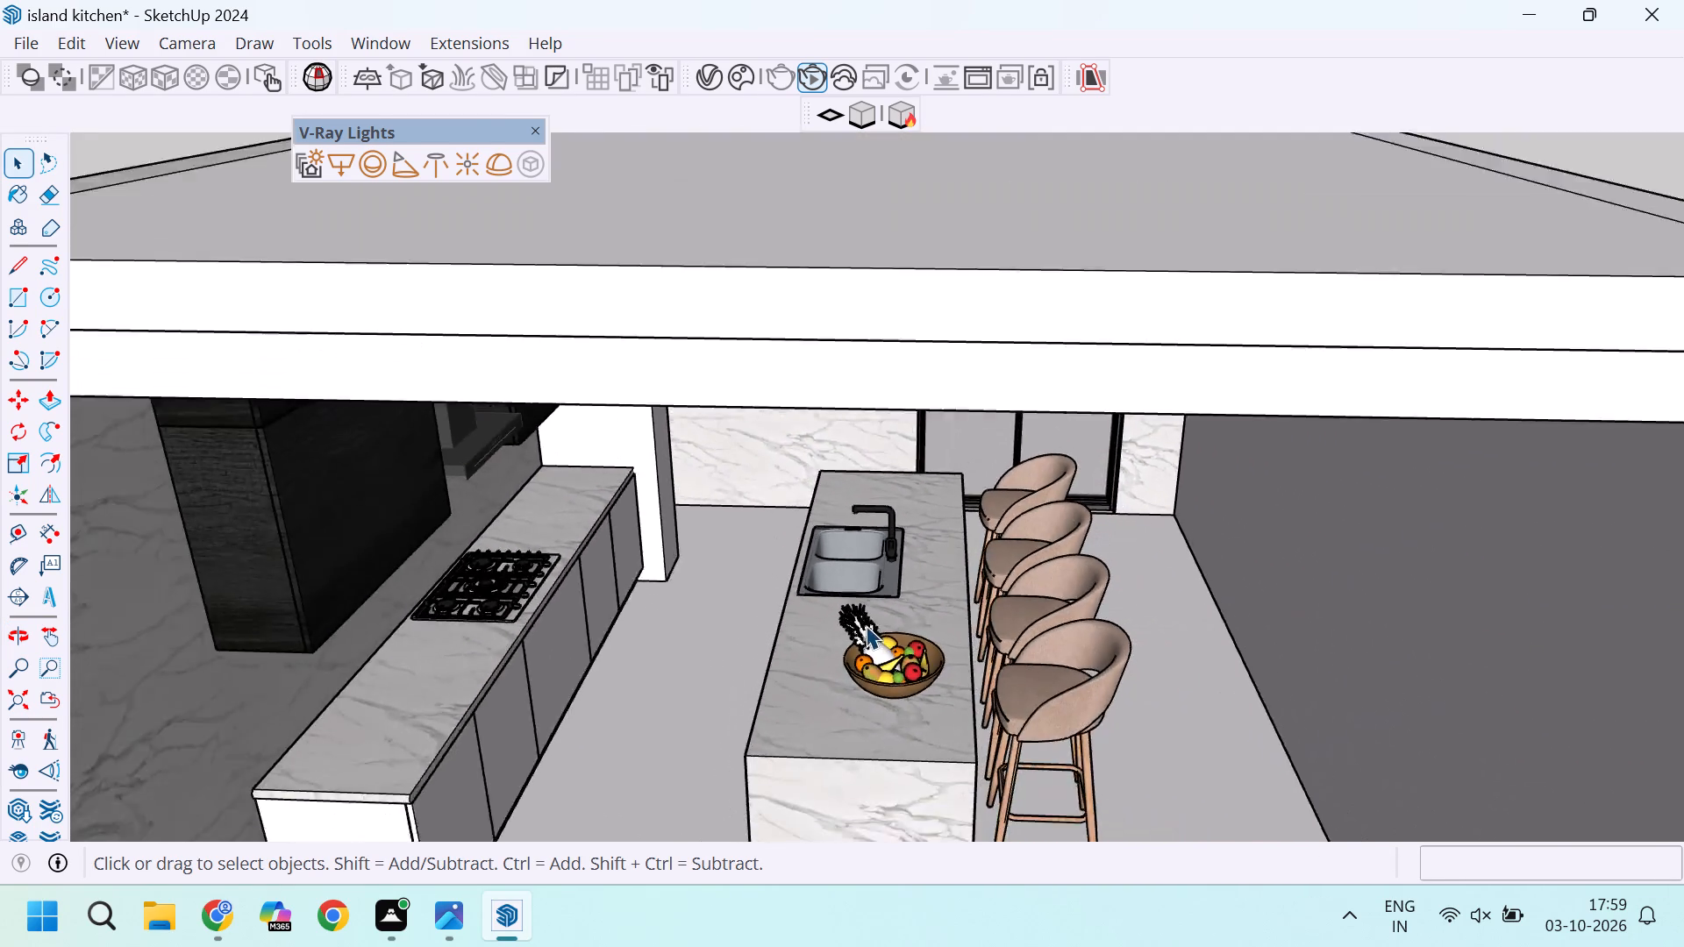
scroll(866, 625, down, 11)
middle_drag(964, 656, 962, 469)
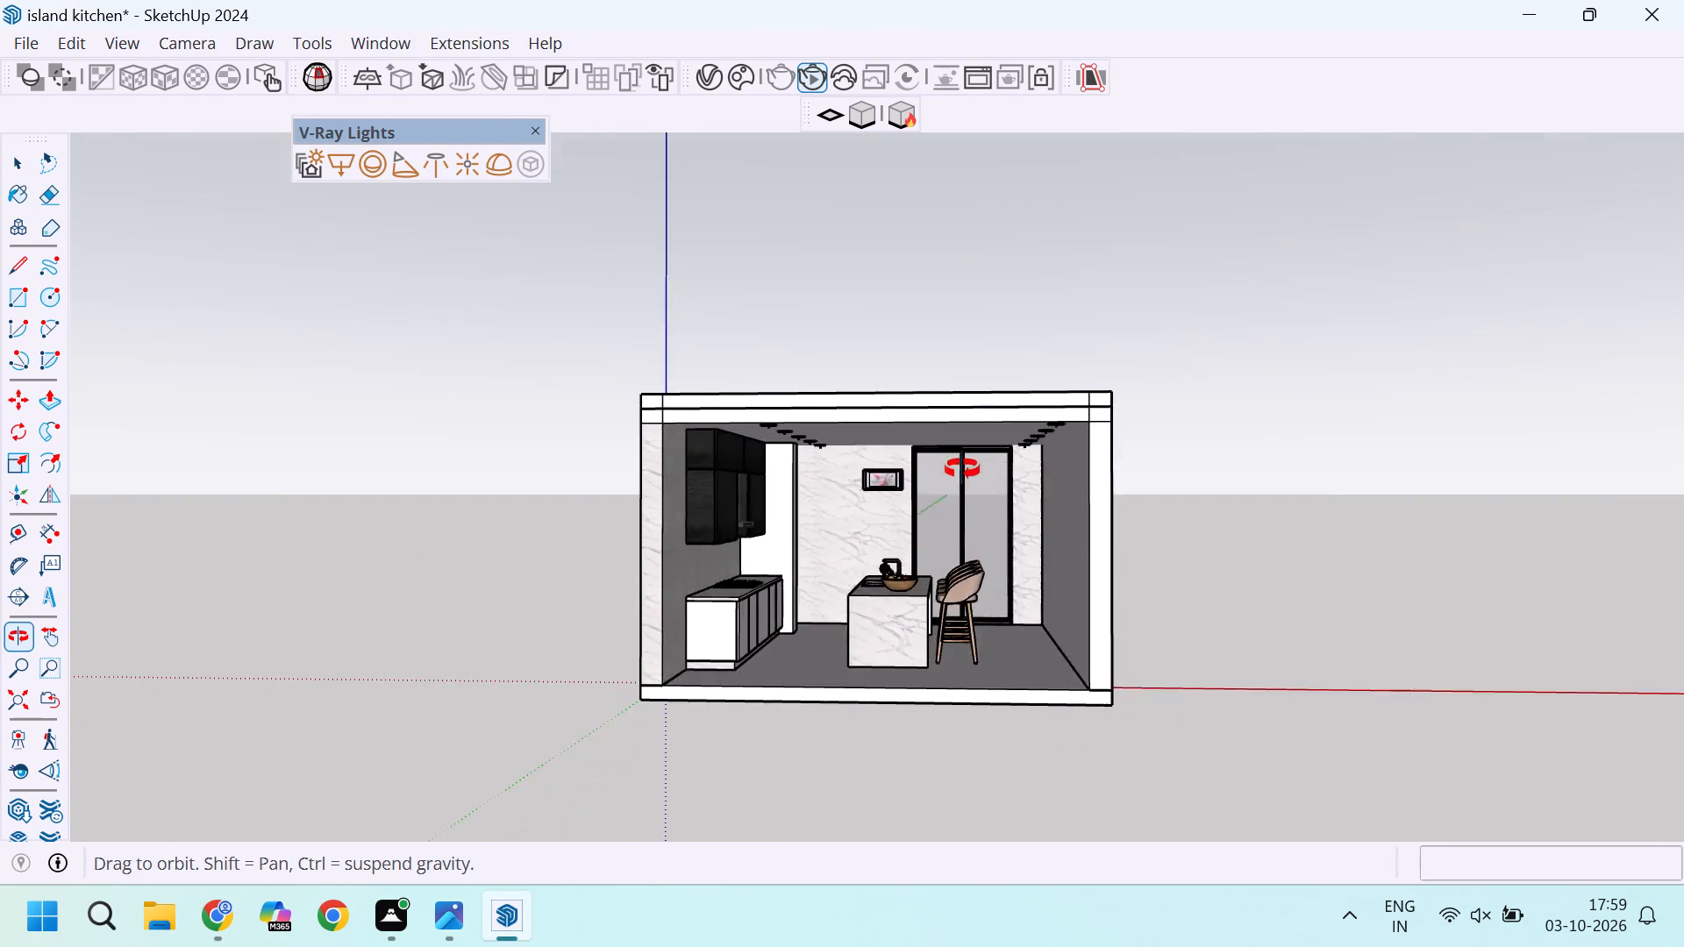
middle_drag(962, 469, 967, 443)
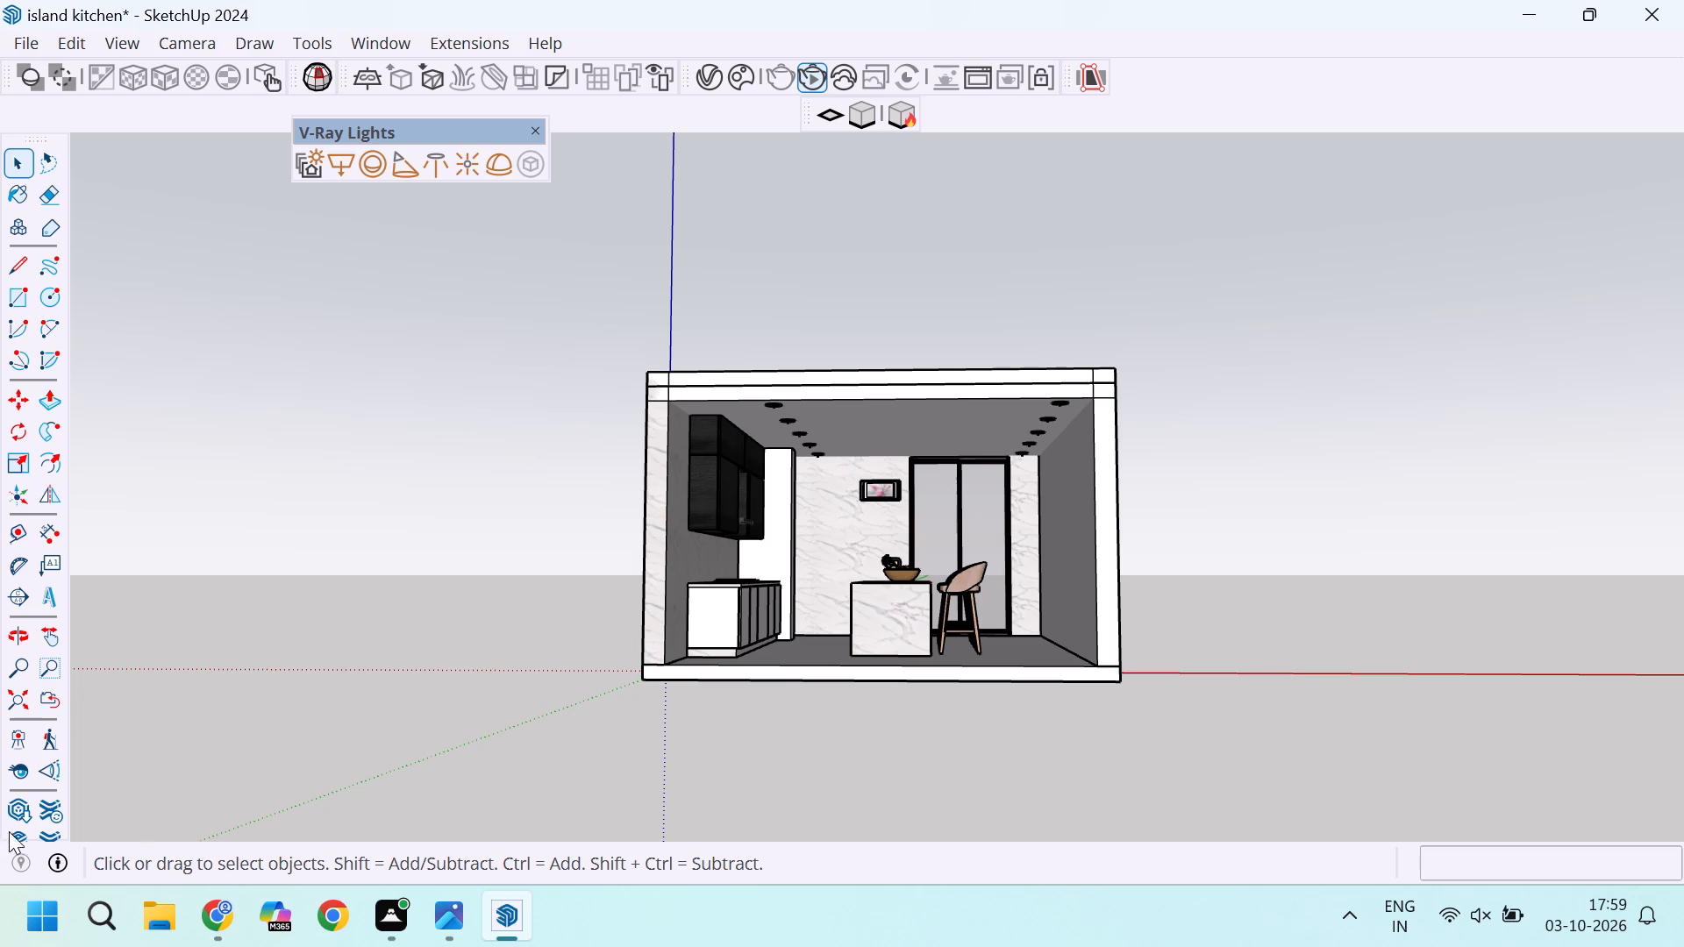
Undock the large drawing tool set and float it beside the drawing area.
drag(36, 135, 43, 134)
drag(43, 134, 44, 108)
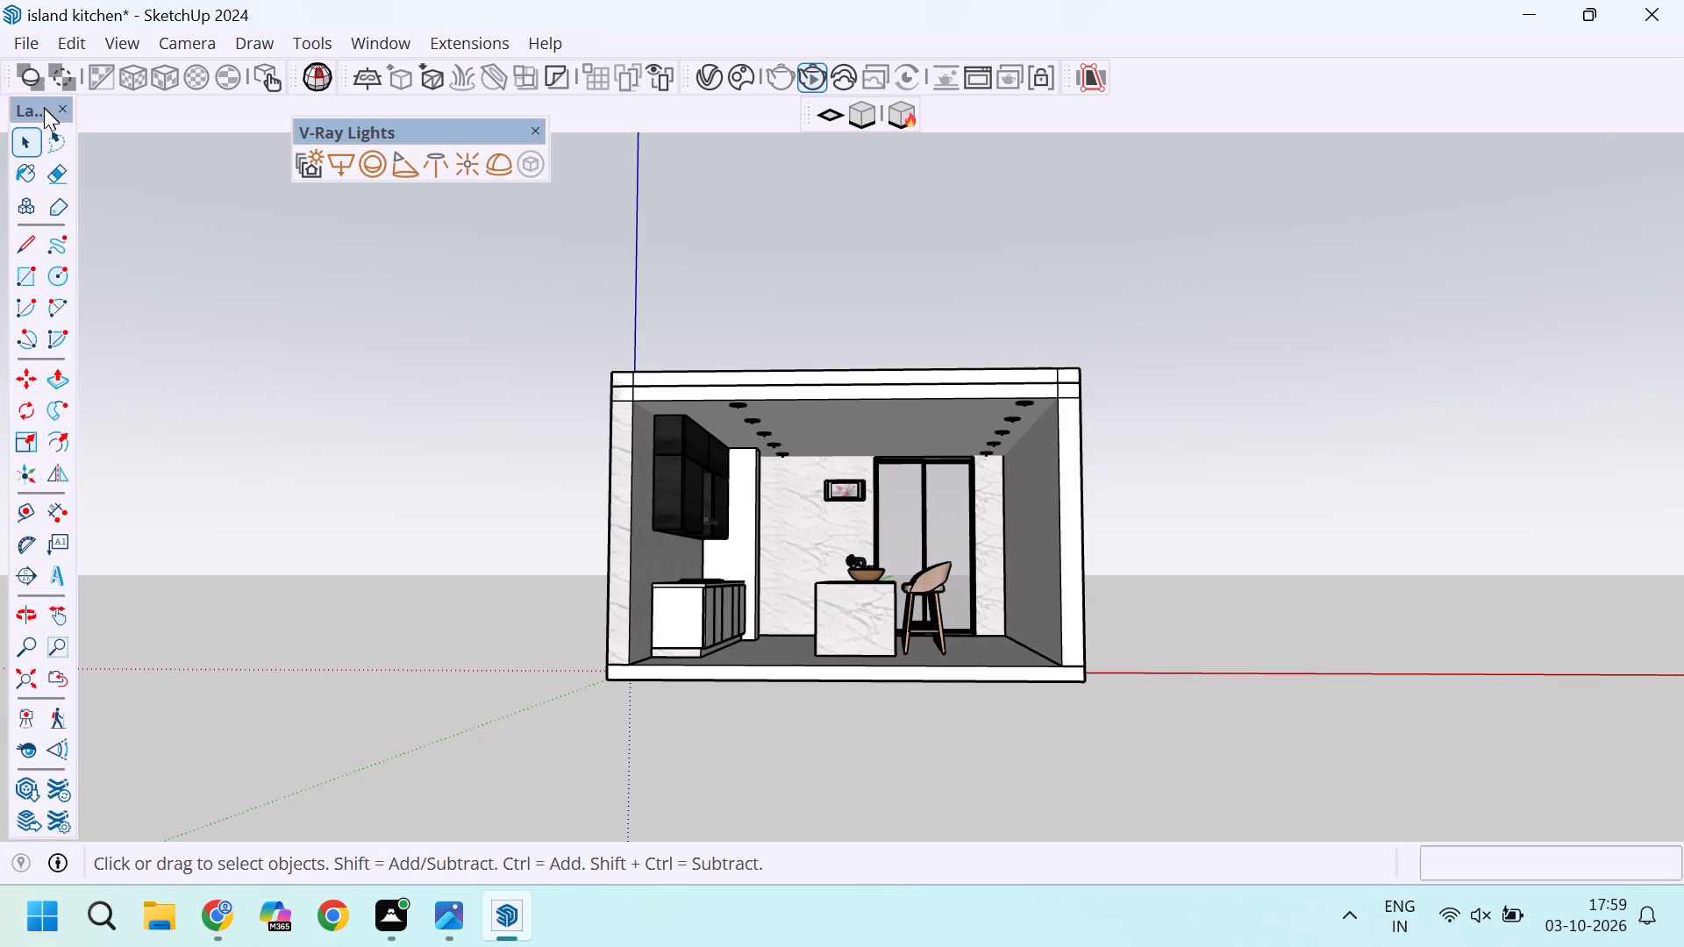
drag(44, 108, 45, 108)
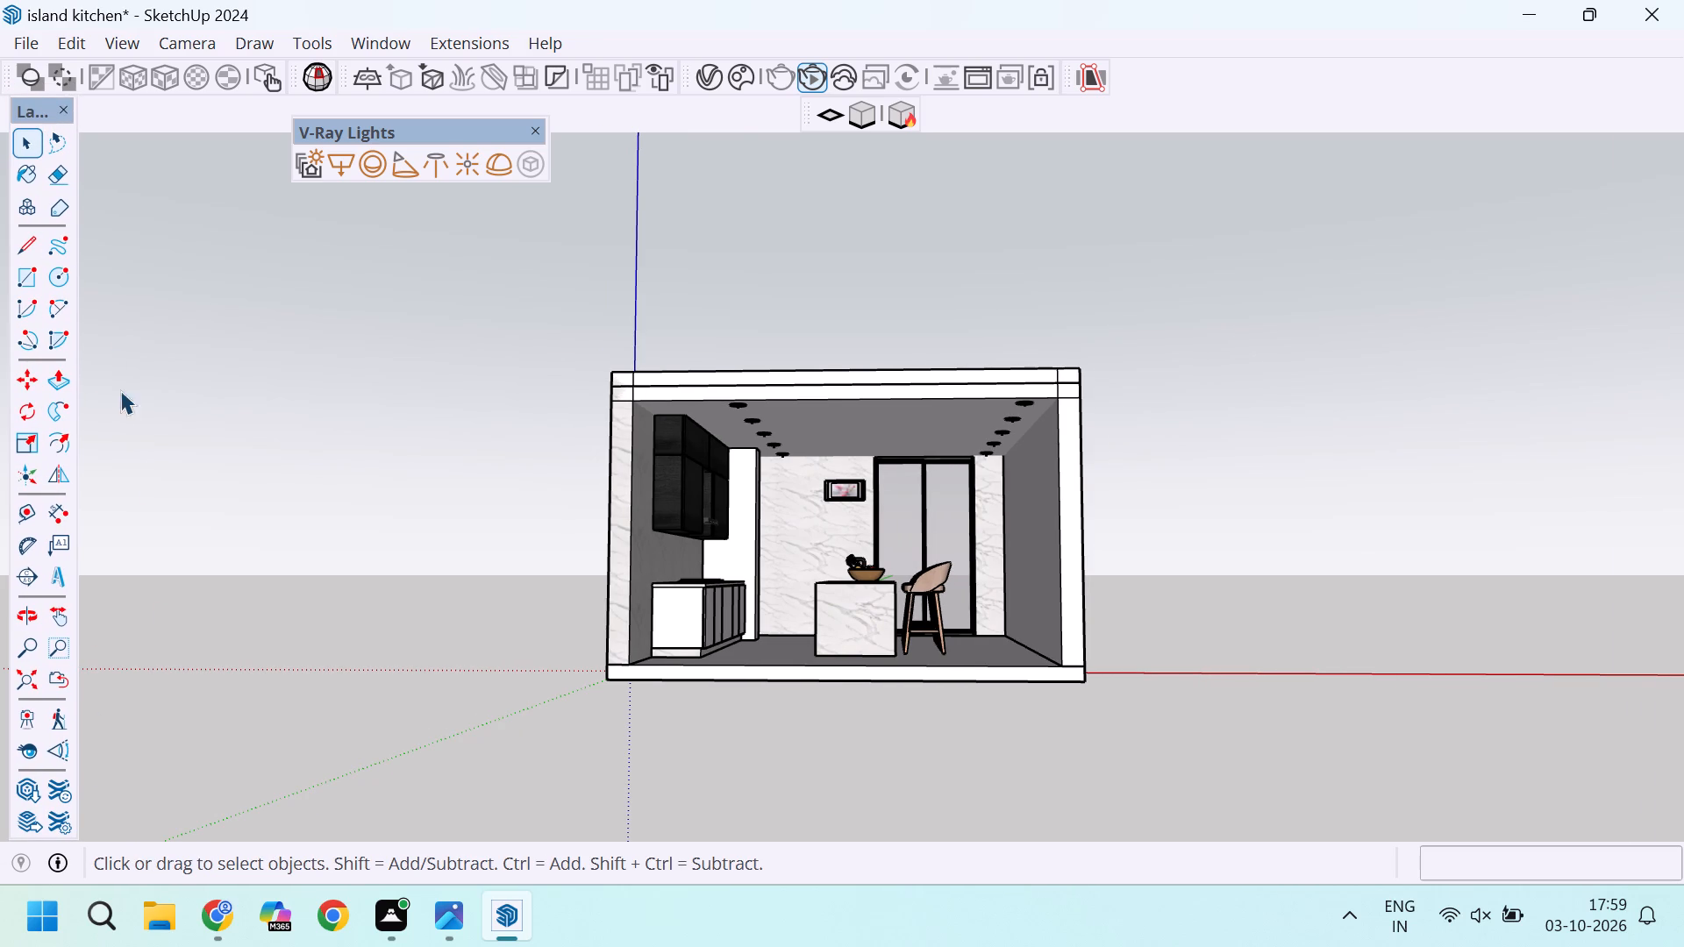
click(305, 504)
Review the whole kitchen room from a distance, comparing a low angled viewpoint with a straight front one.
scroll(364, 546, down, 5)
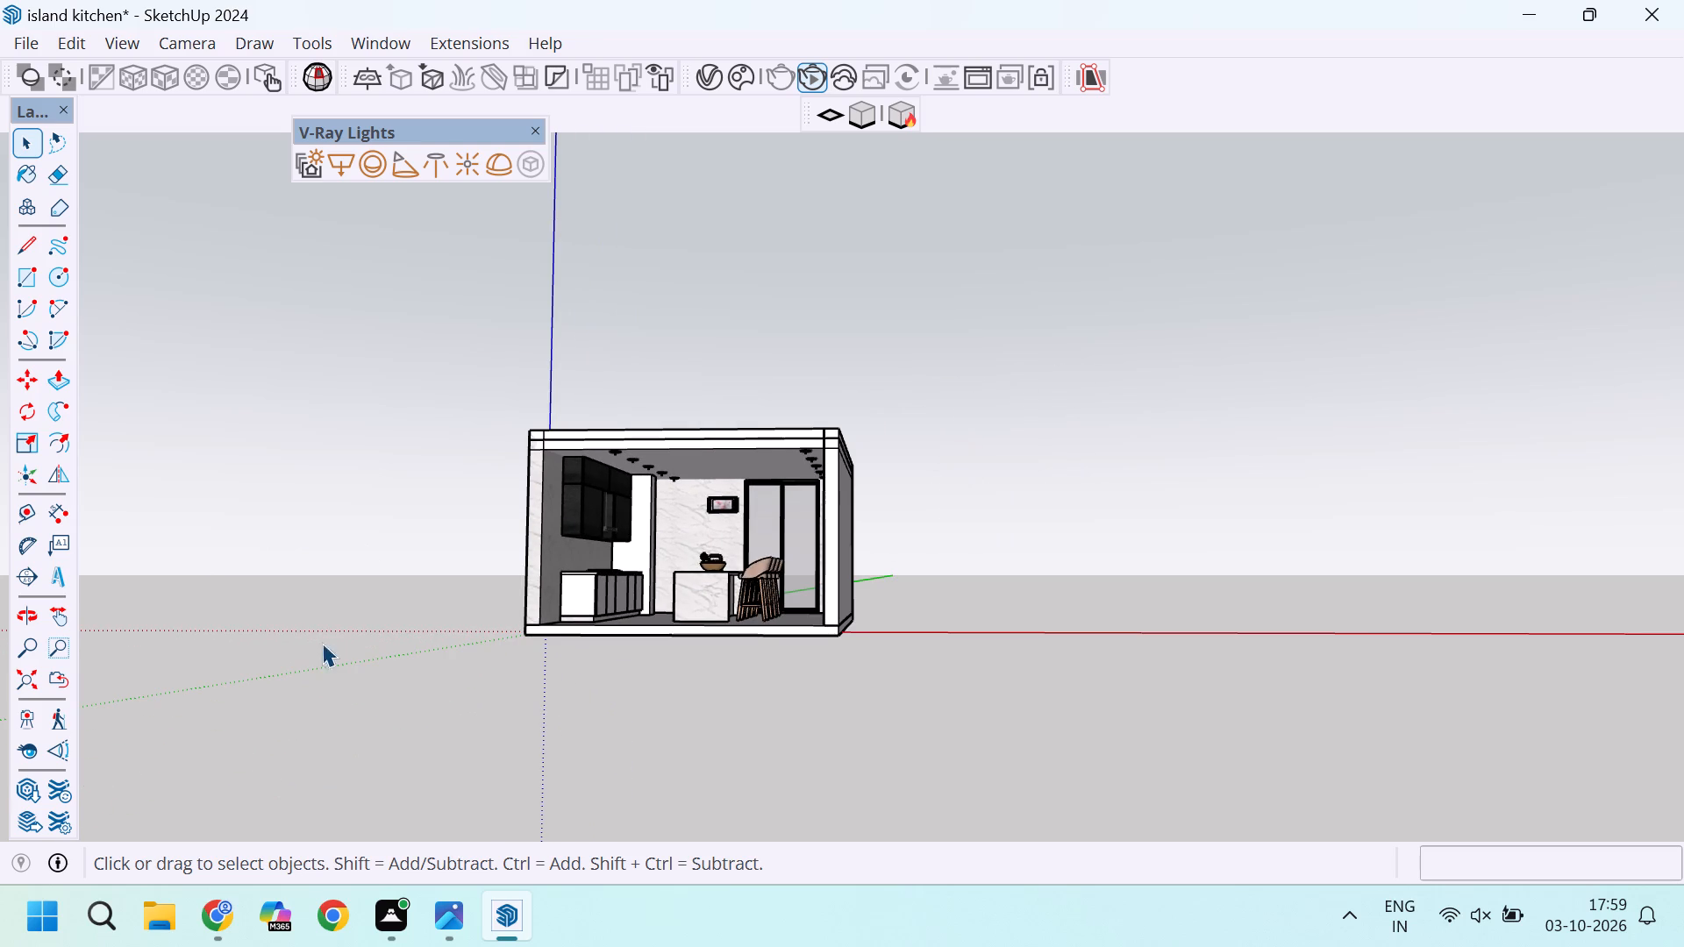
scroll(571, 551, down, 3)
middle_drag(729, 658, 633, 562)
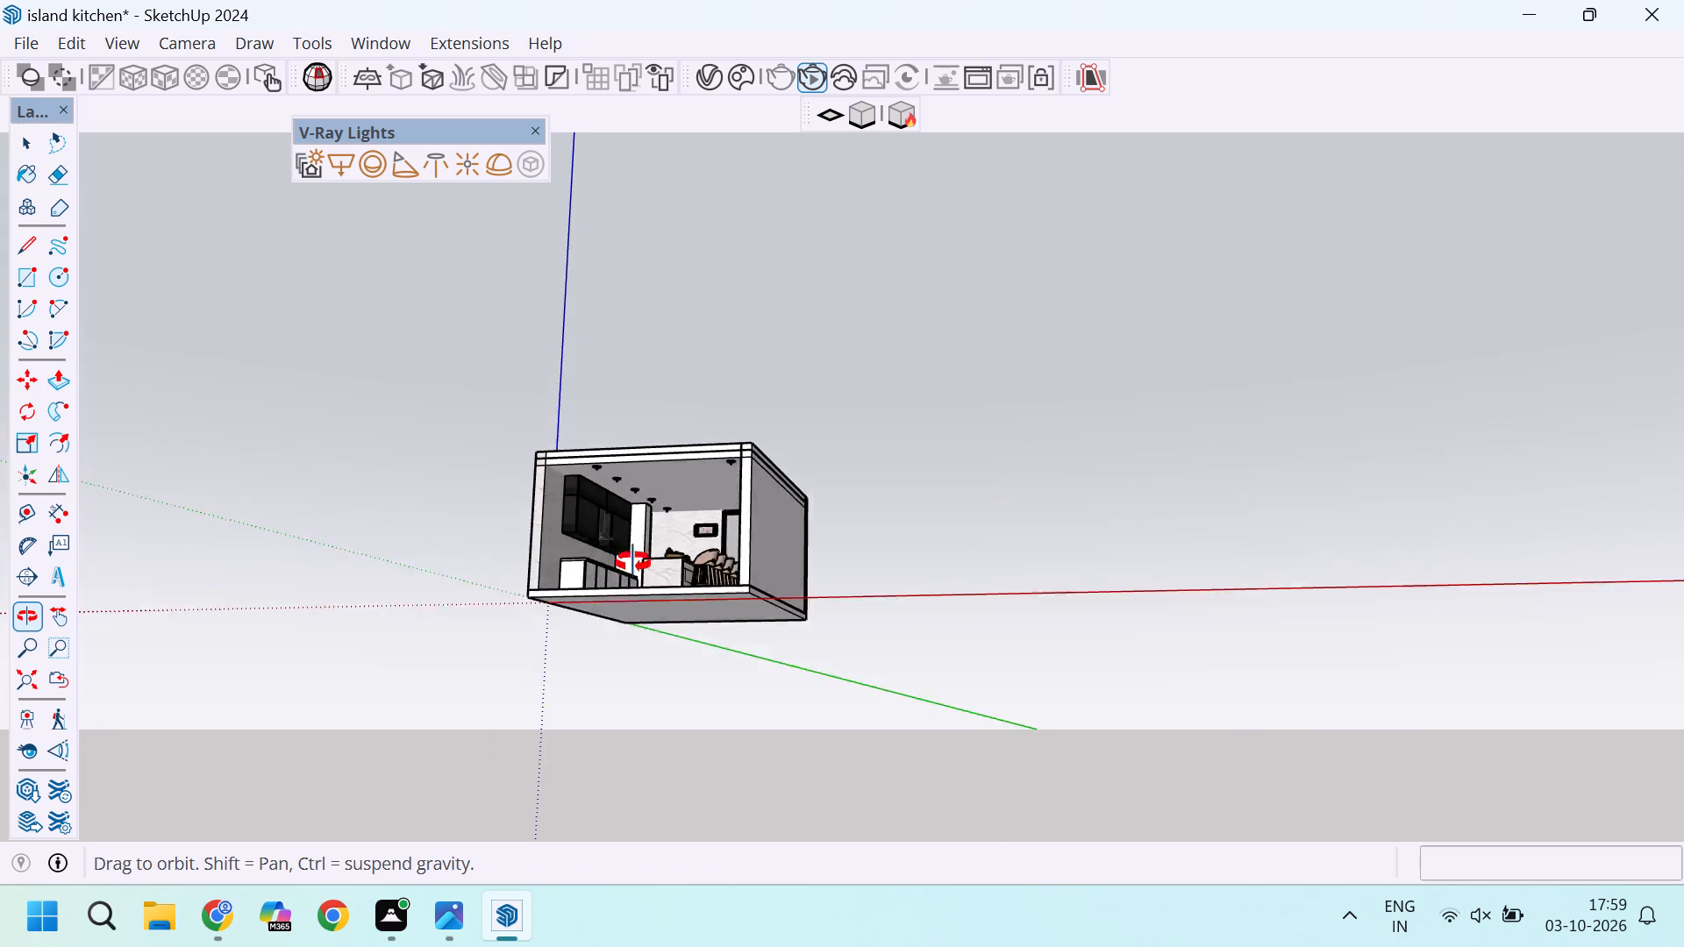
middle_drag(633, 562, 775, 682)
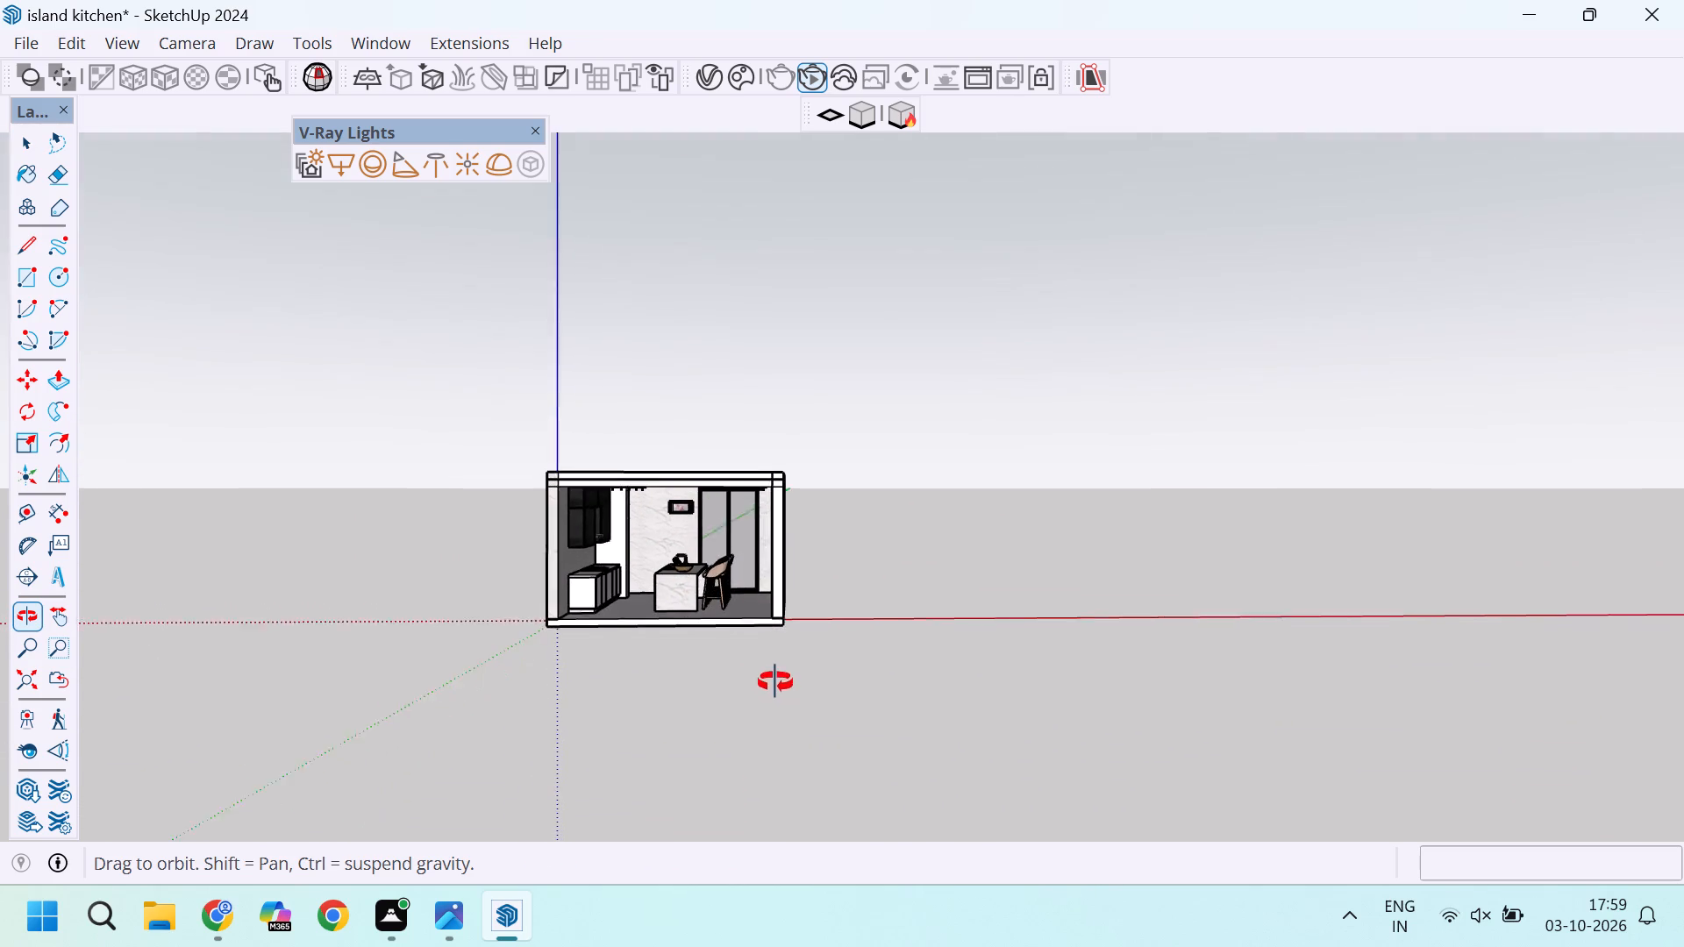
scroll(787, 687, up, 4)
middle_drag(731, 621, 723, 619)
scroll(731, 621, up, 1)
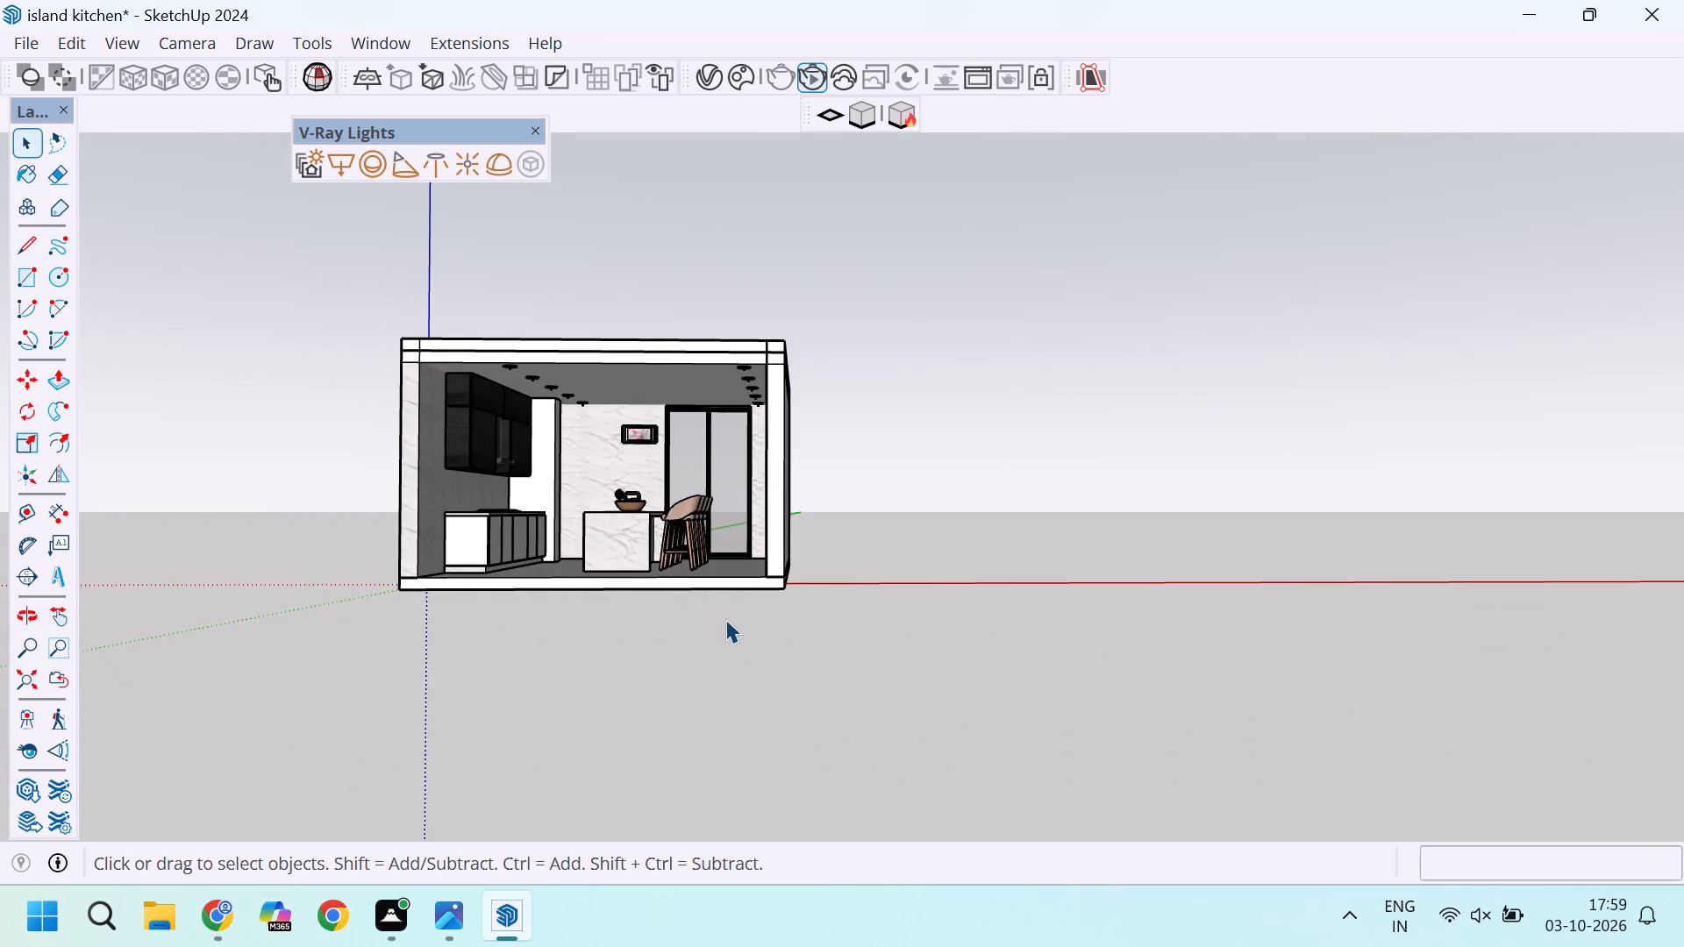
scroll(670, 576, up, 3)
scroll(829, 619, up, 3)
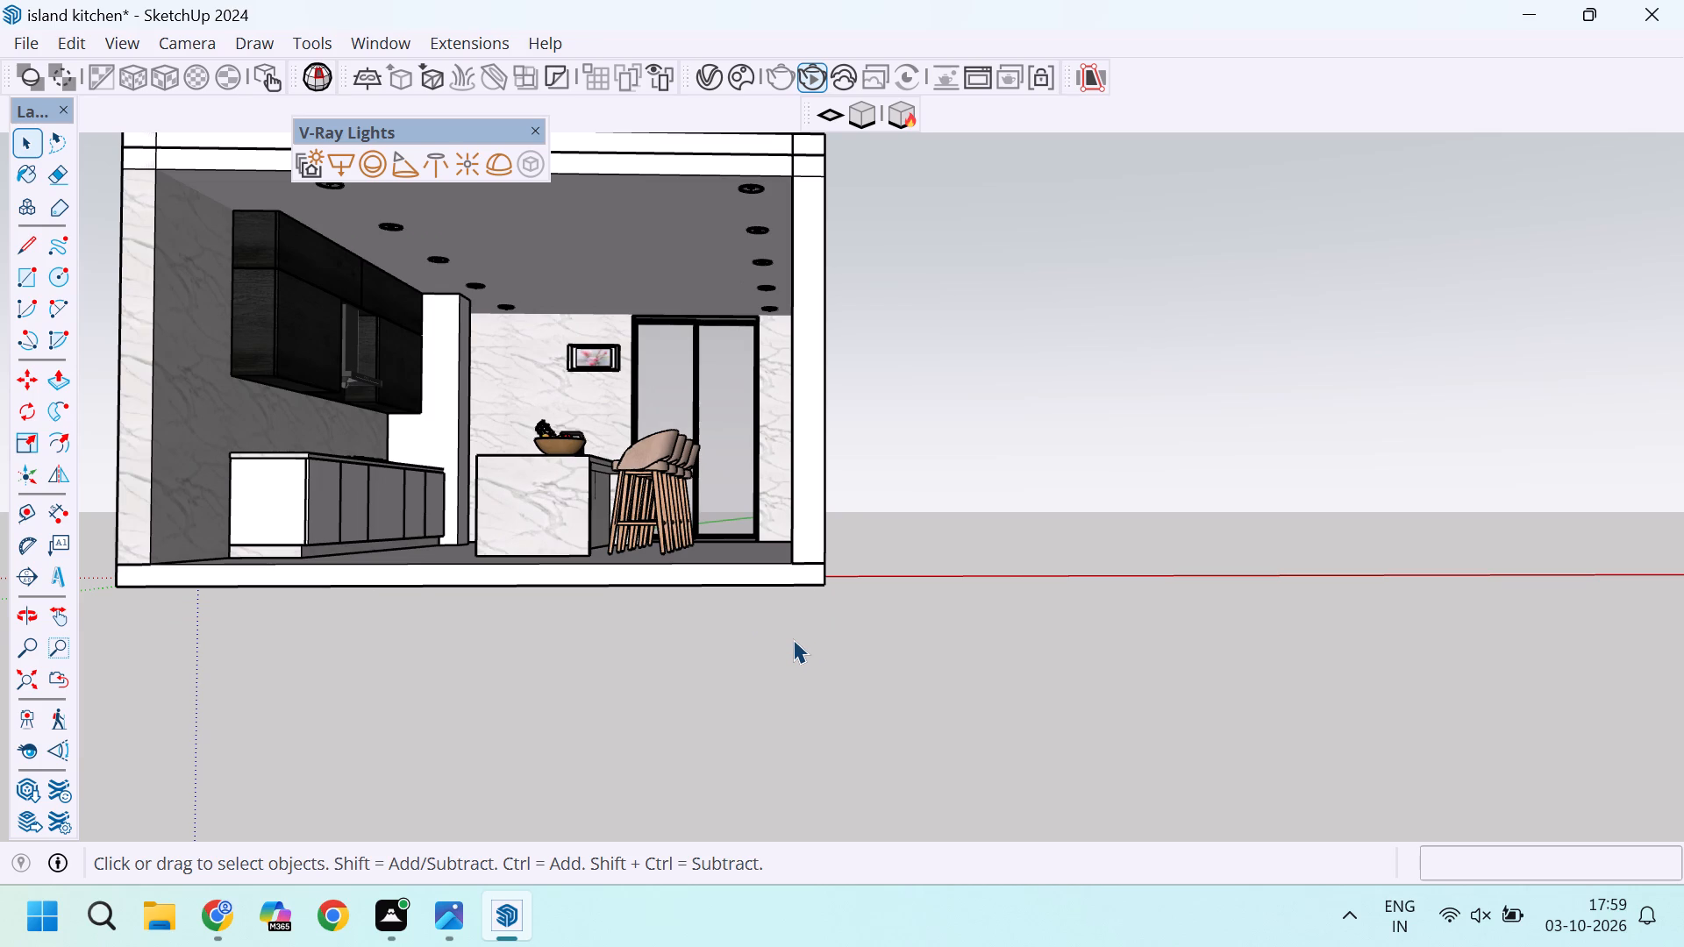
Examine the kitchen through its open front from varying heights, then closer in on the island, sink and stools.
scroll(796, 646, down, 4)
scroll(796, 646, up, 4)
scroll(796, 646, down, 4)
scroll(796, 646, up, 3)
middle_drag(514, 610, 678, 664)
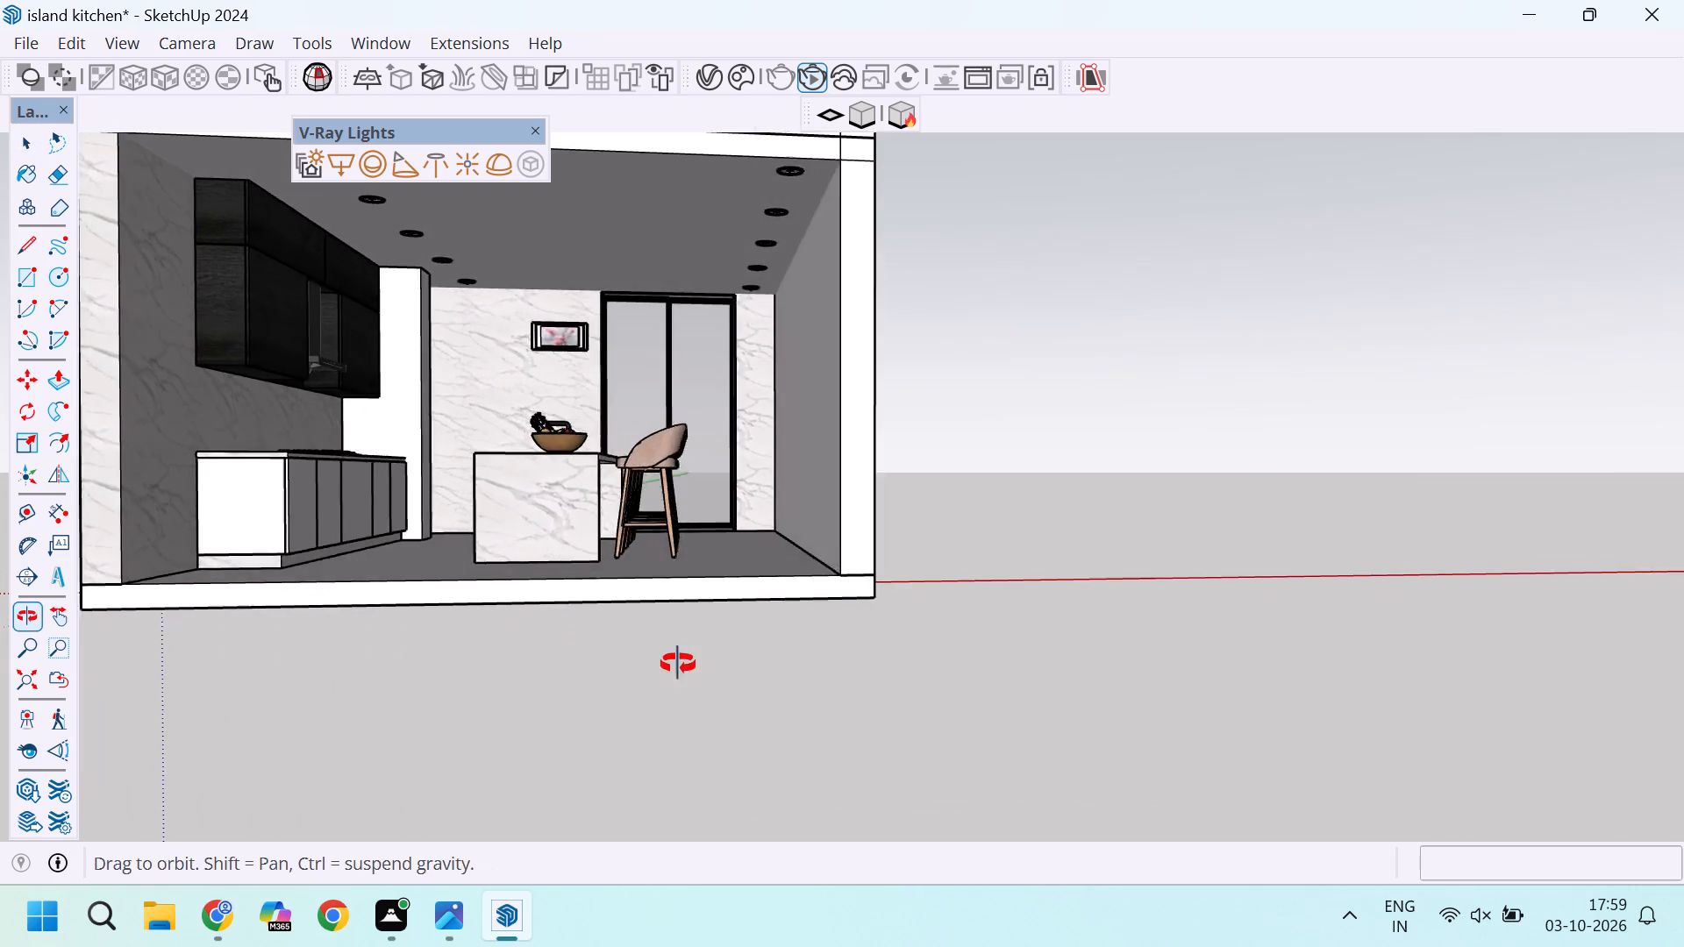
middle_drag(678, 664, 592, 698)
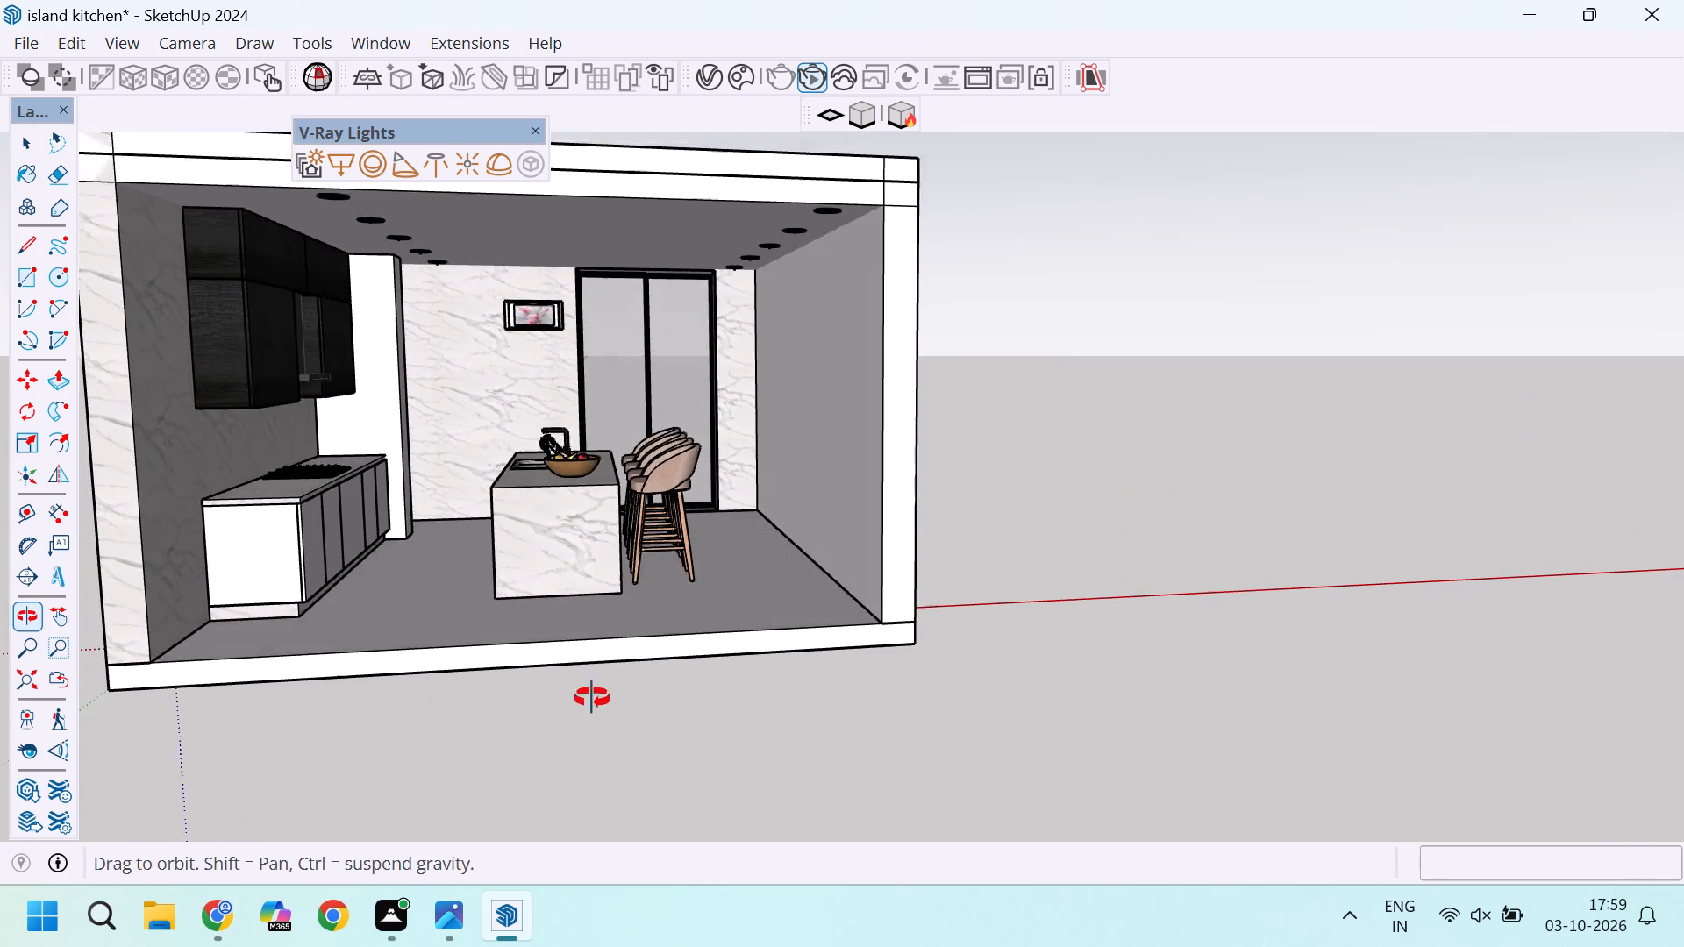
middle_drag(592, 698, 571, 647)
scroll(644, 713, down, 3)
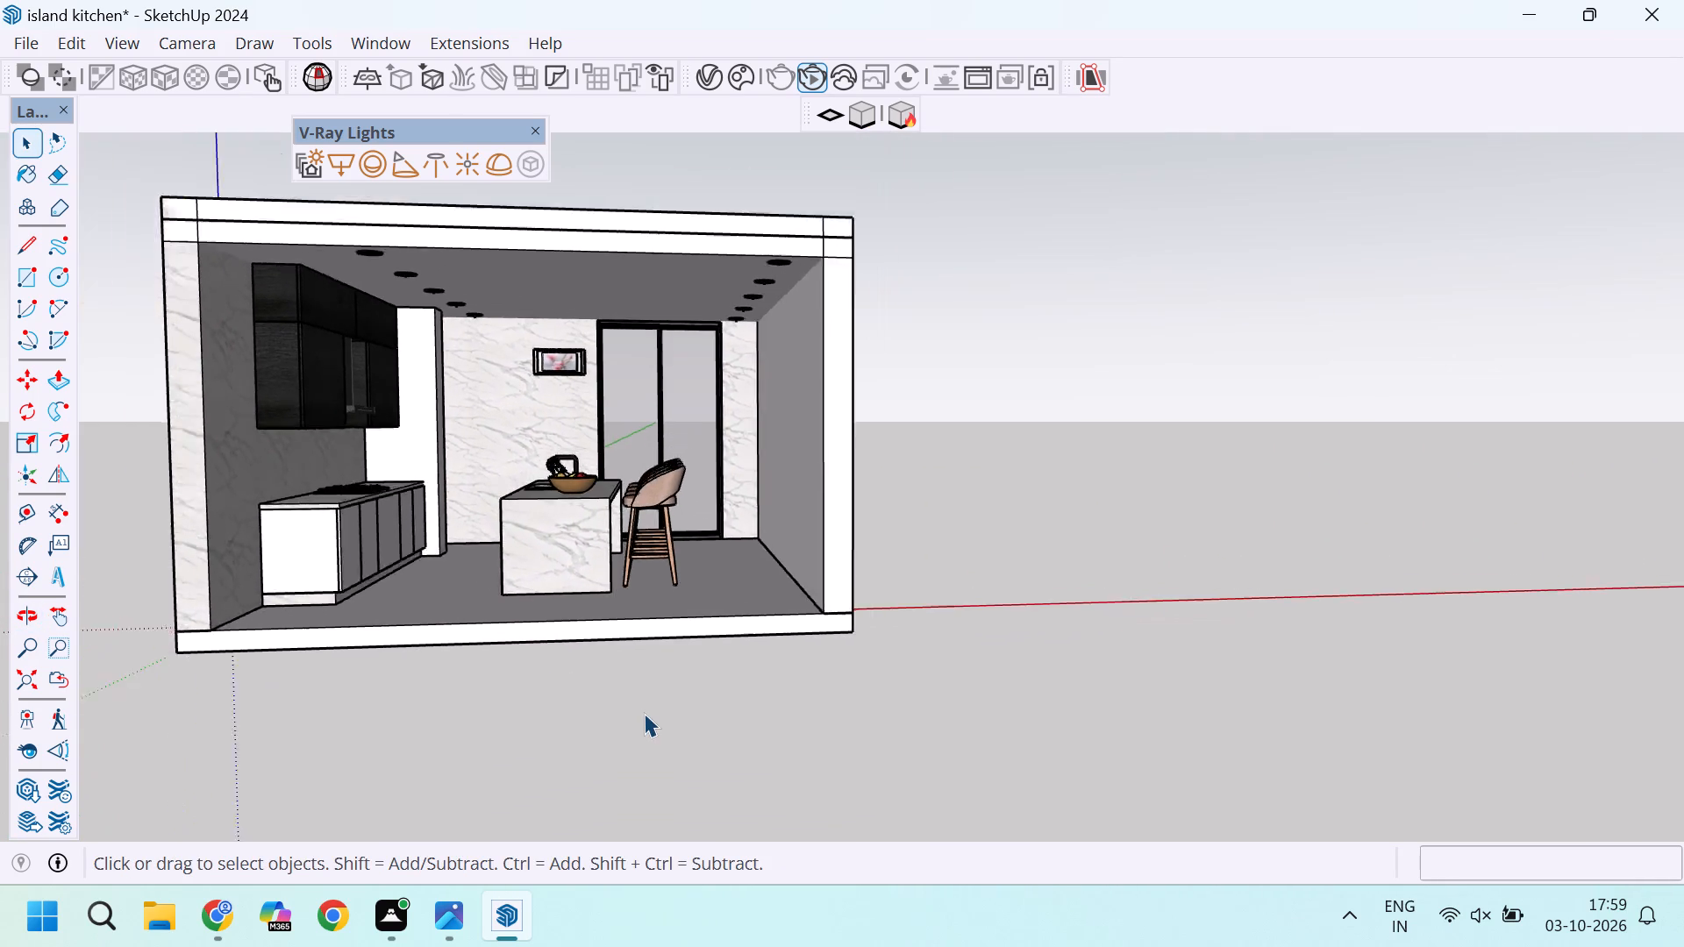
scroll(644, 713, down, 7)
scroll(445, 563, up, 9)
scroll(572, 683, up, 4)
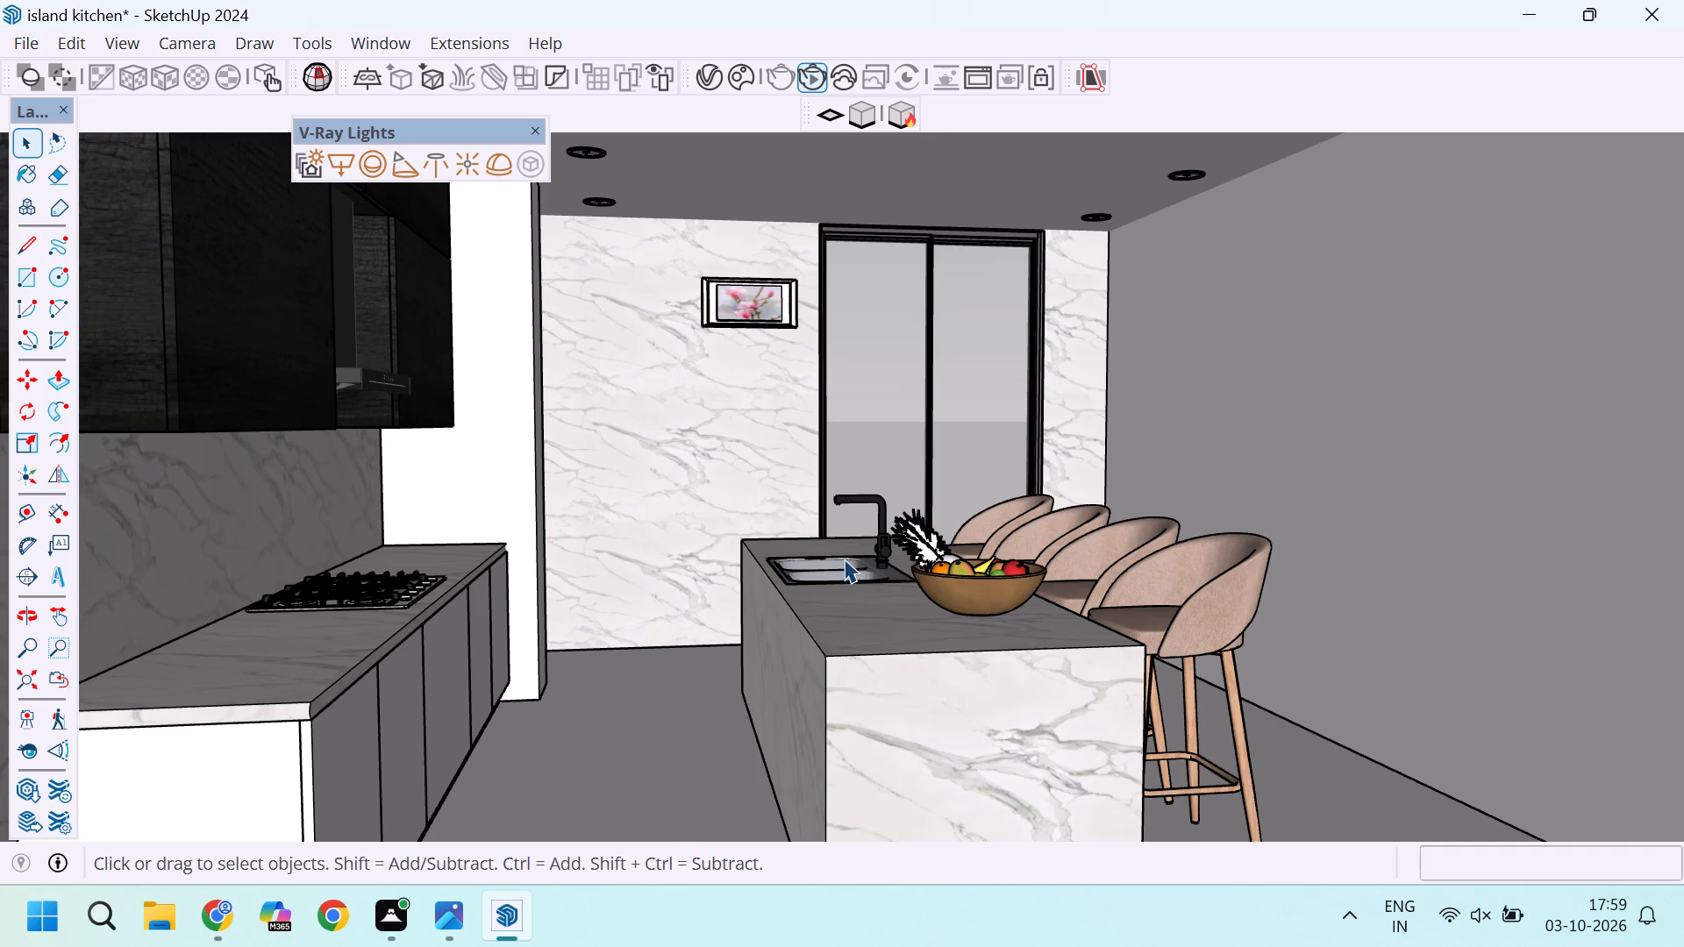
Compare nearer and farther front framings of the kitchen, covering the counter, island, stools and ceiling lights.
scroll(783, 486, down, 11)
middle_drag(865, 533, 796, 533)
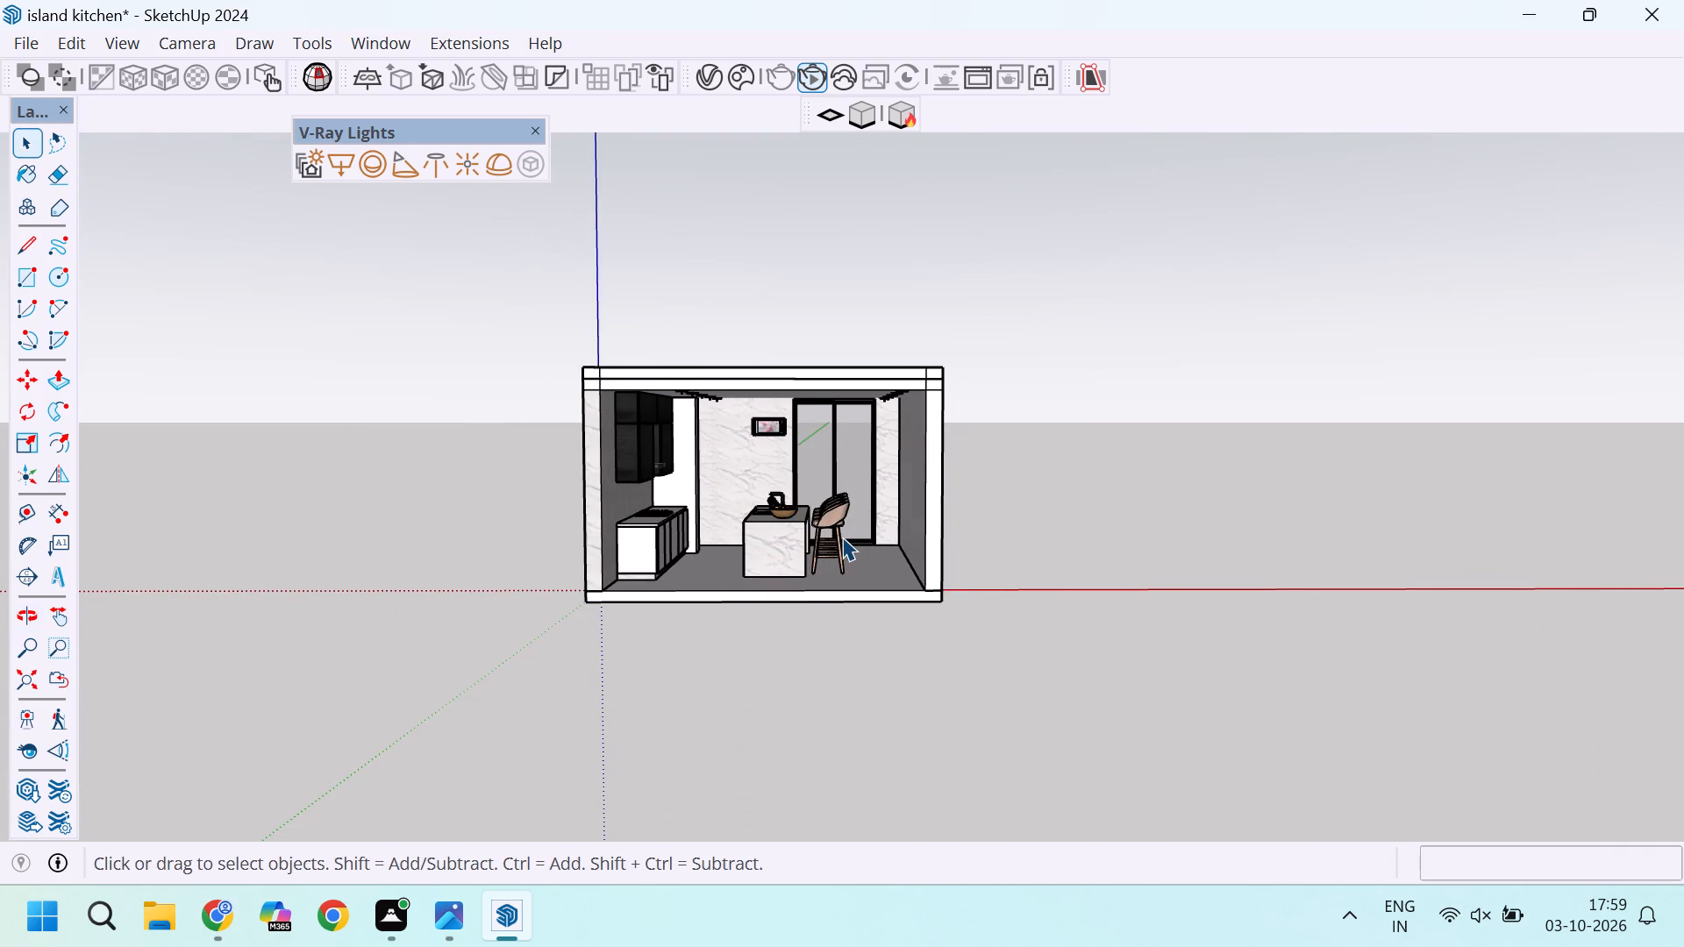
scroll(842, 537, up, 4)
scroll(842, 537, down, 3)
scroll(744, 537, up, 8)
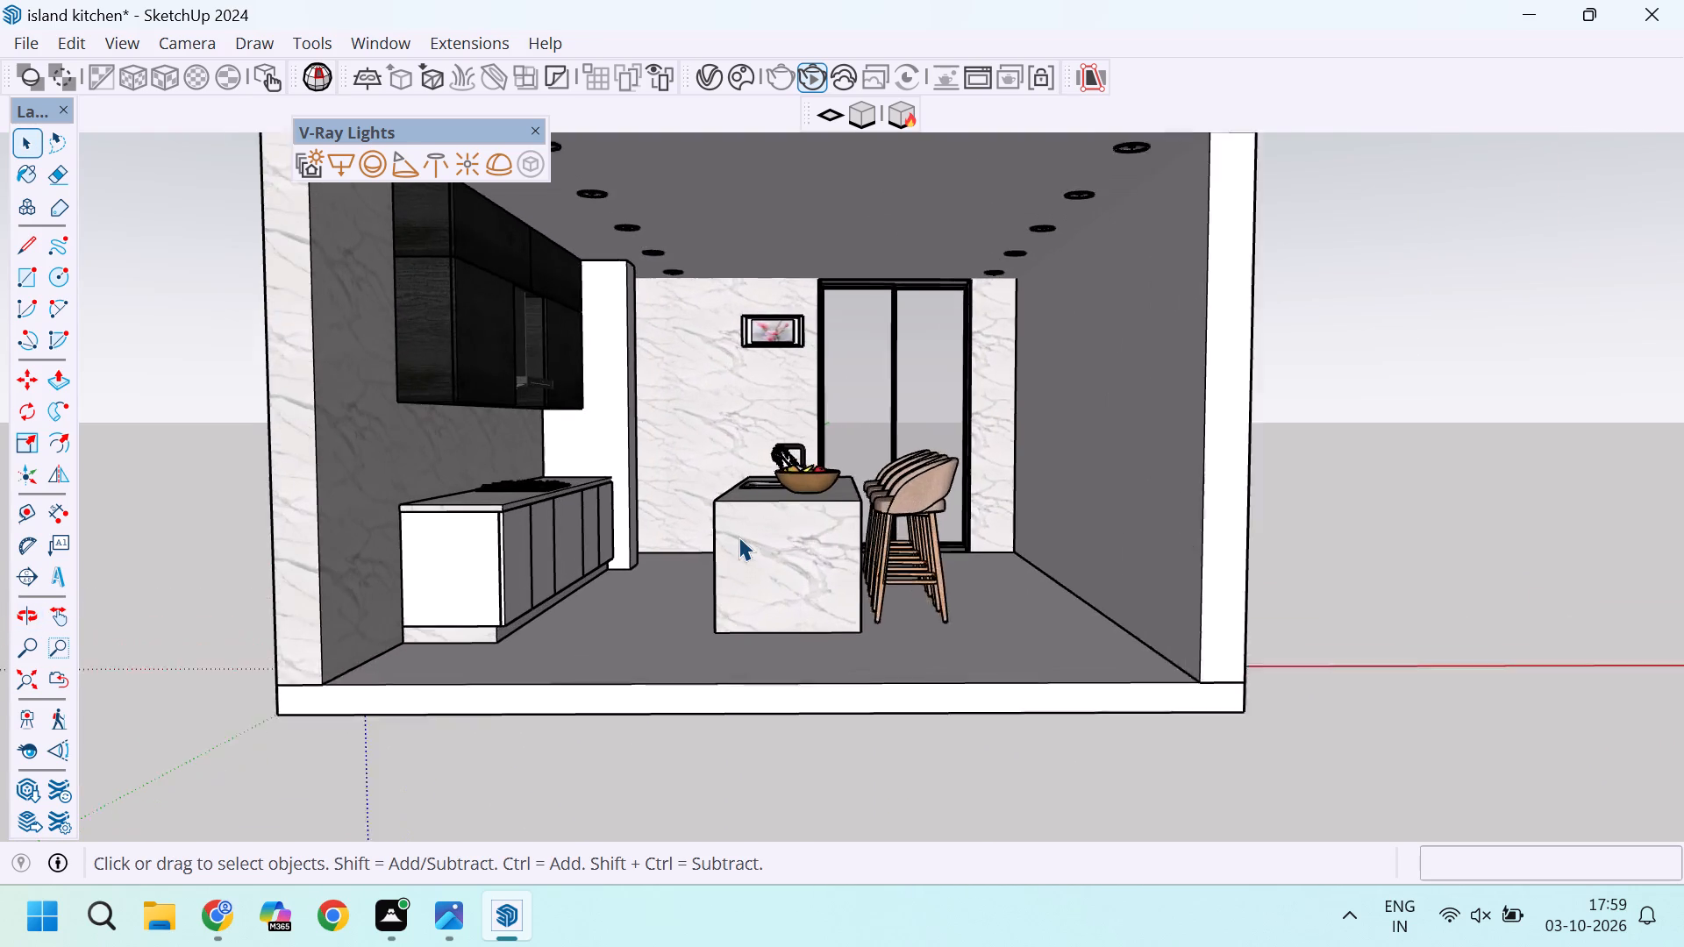
scroll(711, 537, down, 10)
scroll(599, 526, up, 8)
scroll(660, 535, down, 2)
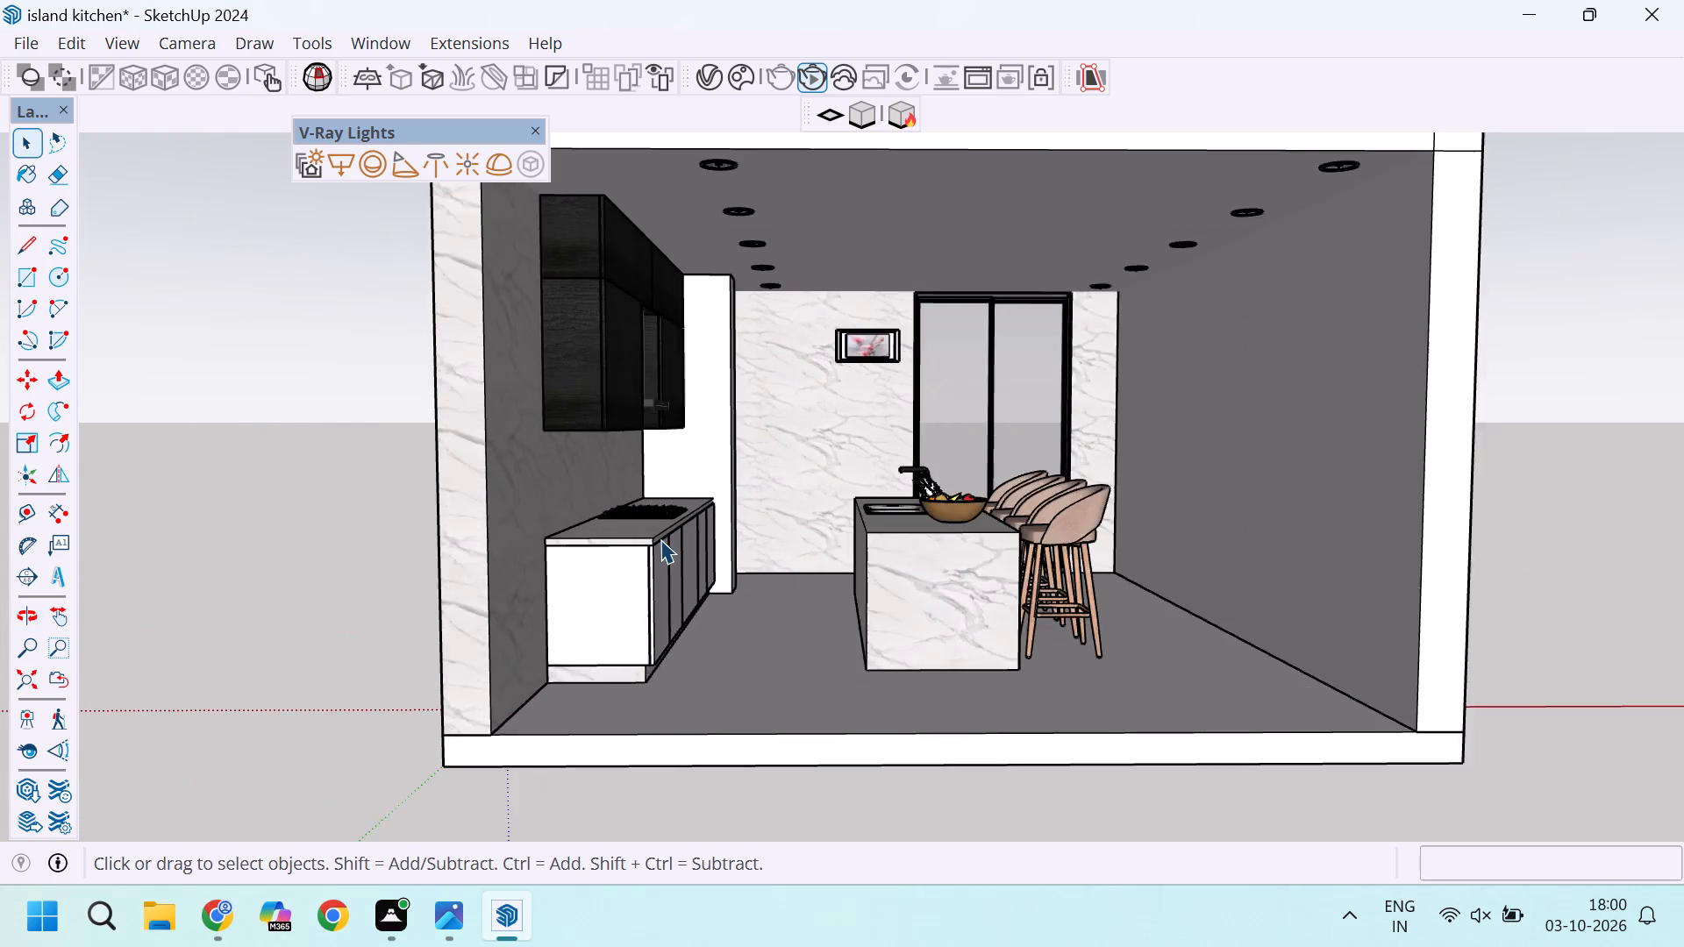
scroll(660, 539, down, 7)
scroll(629, 606, up, 7)
scroll(765, 652, down, 9)
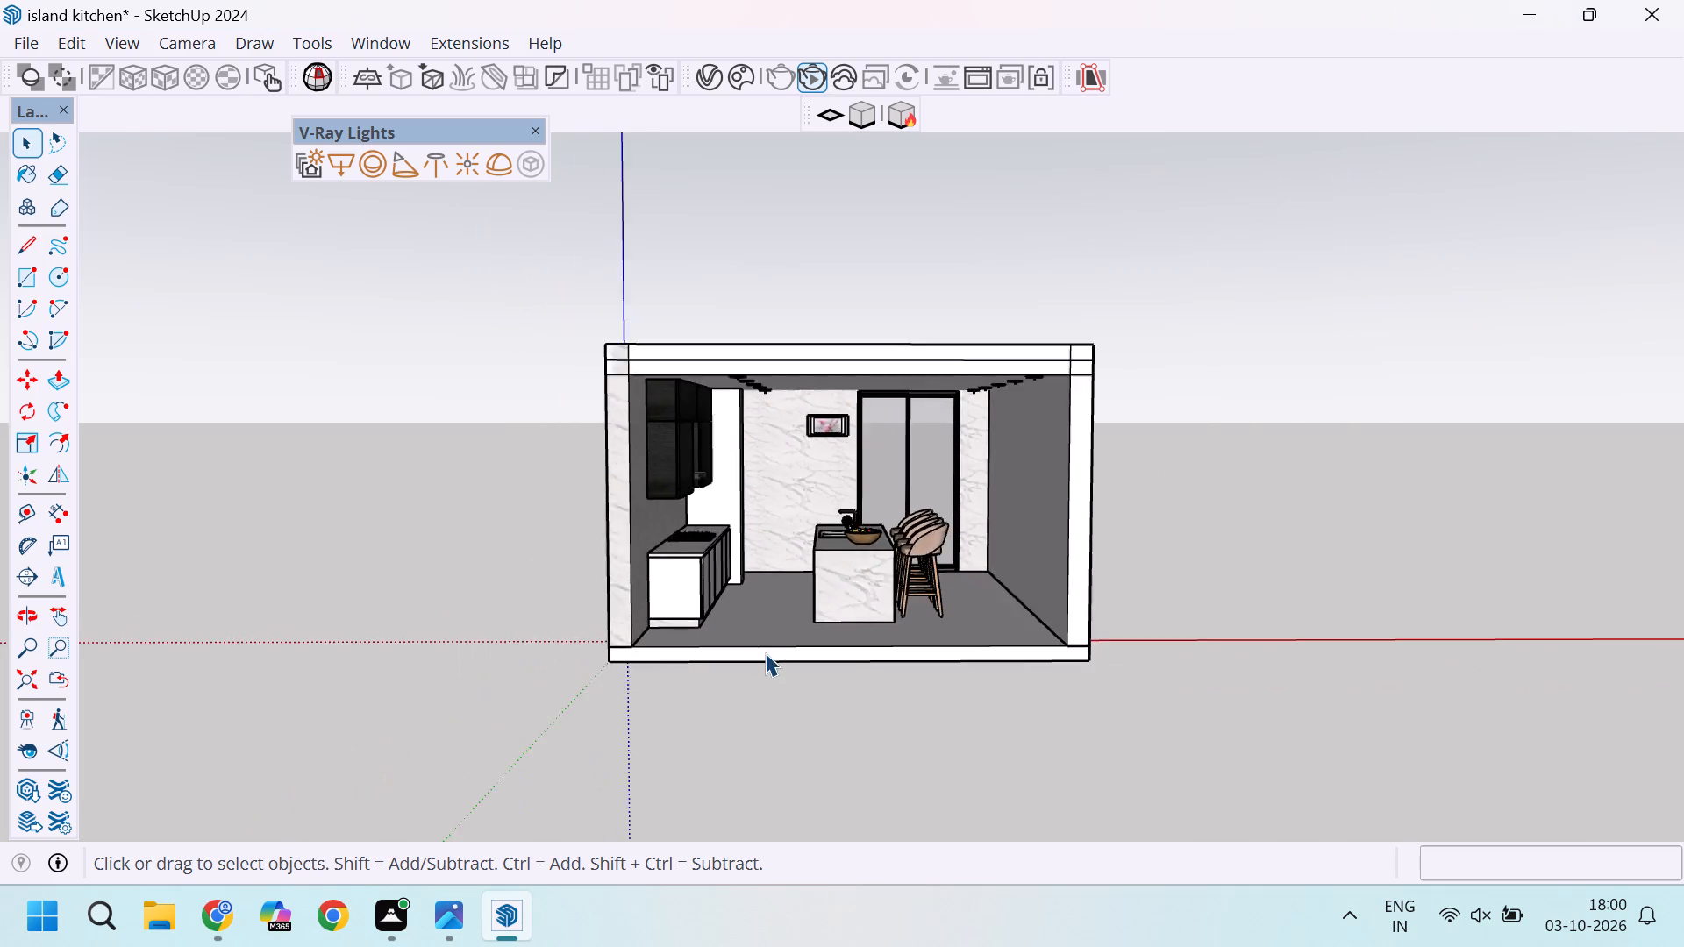
scroll(765, 652, down, 1)
scroll(753, 582, up, 4)
scroll(796, 500, up, 2)
scroll(1007, 567, down, 3)
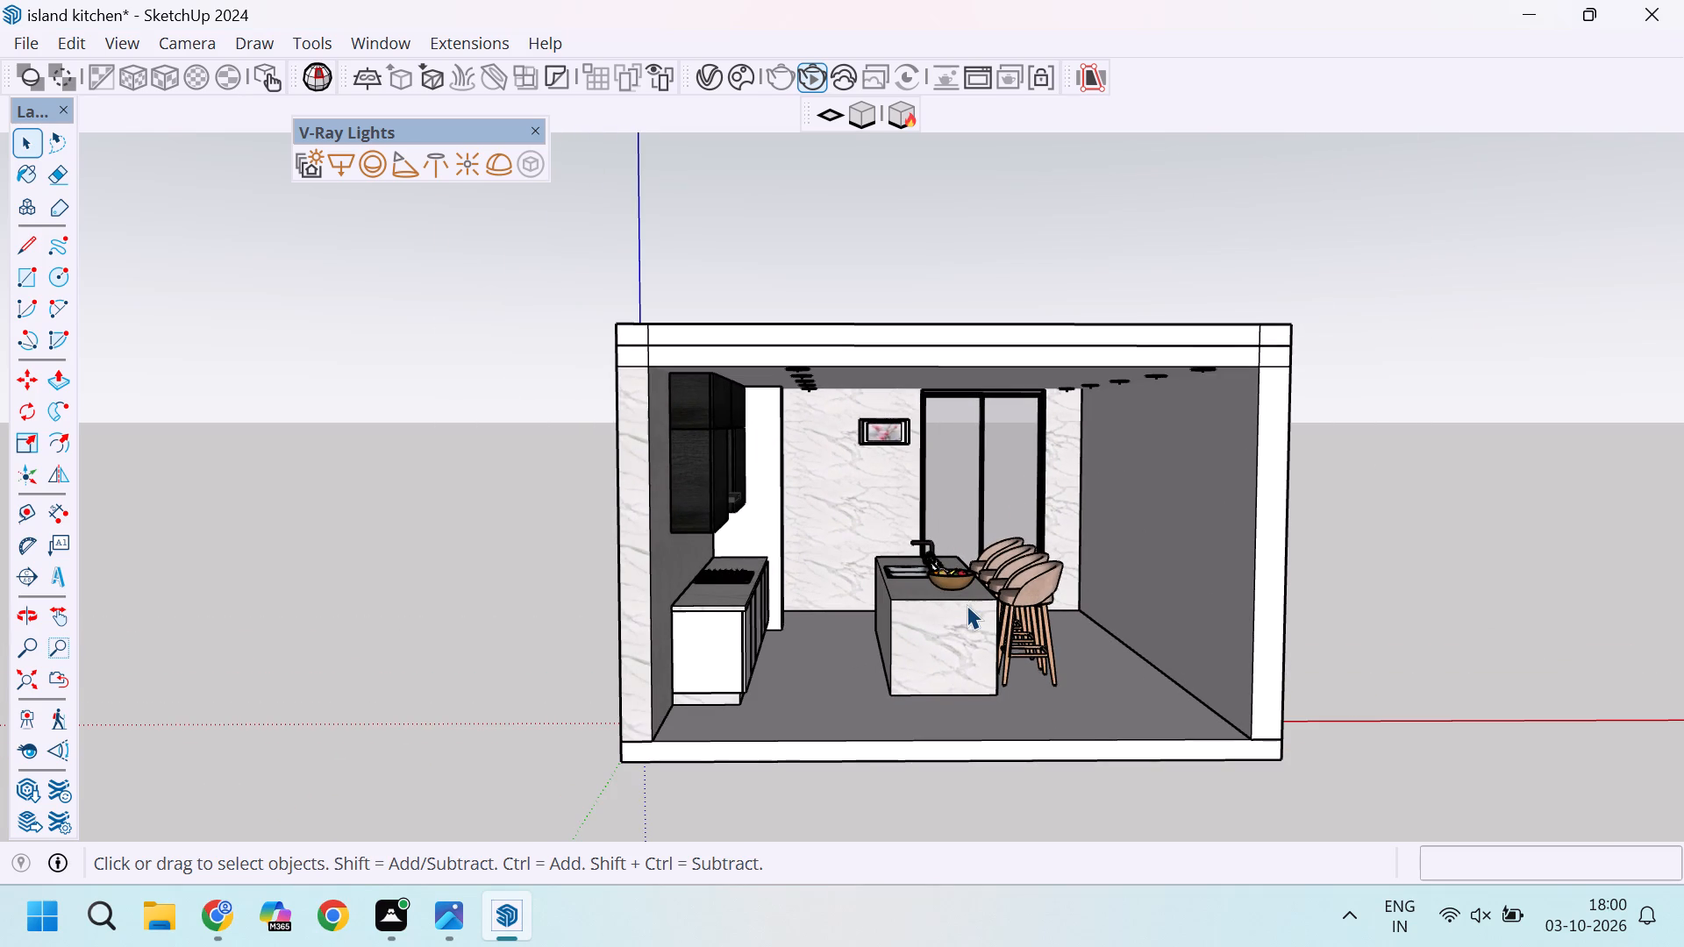
Save the island kitchen model.
key(ctrl+s)
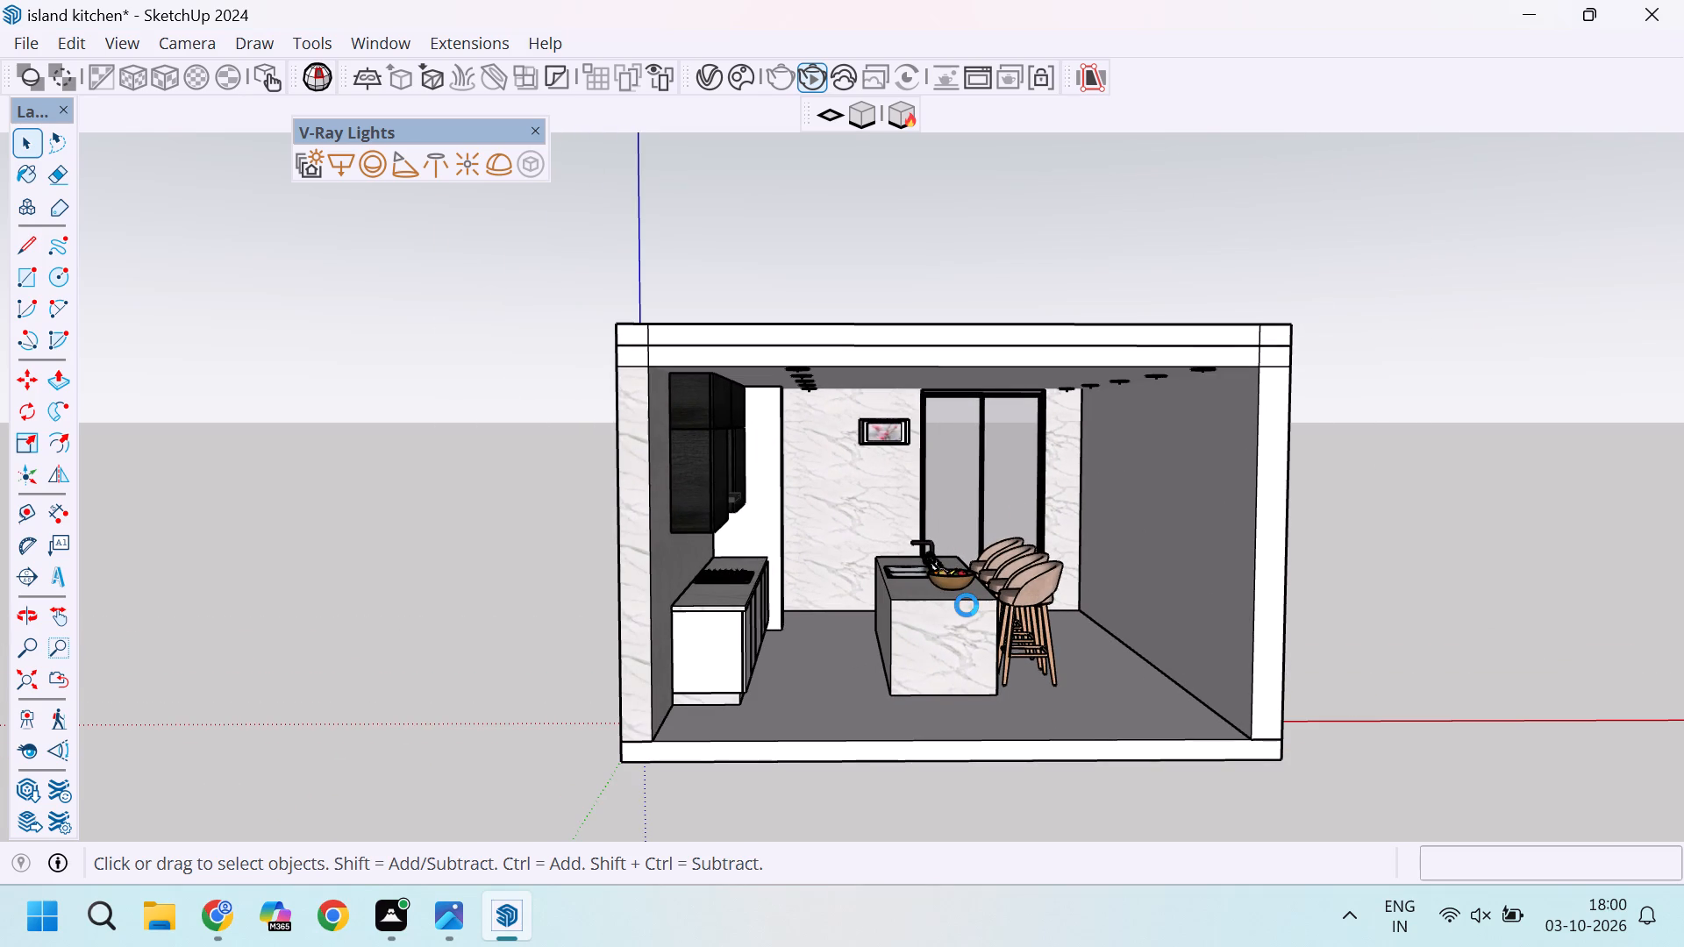